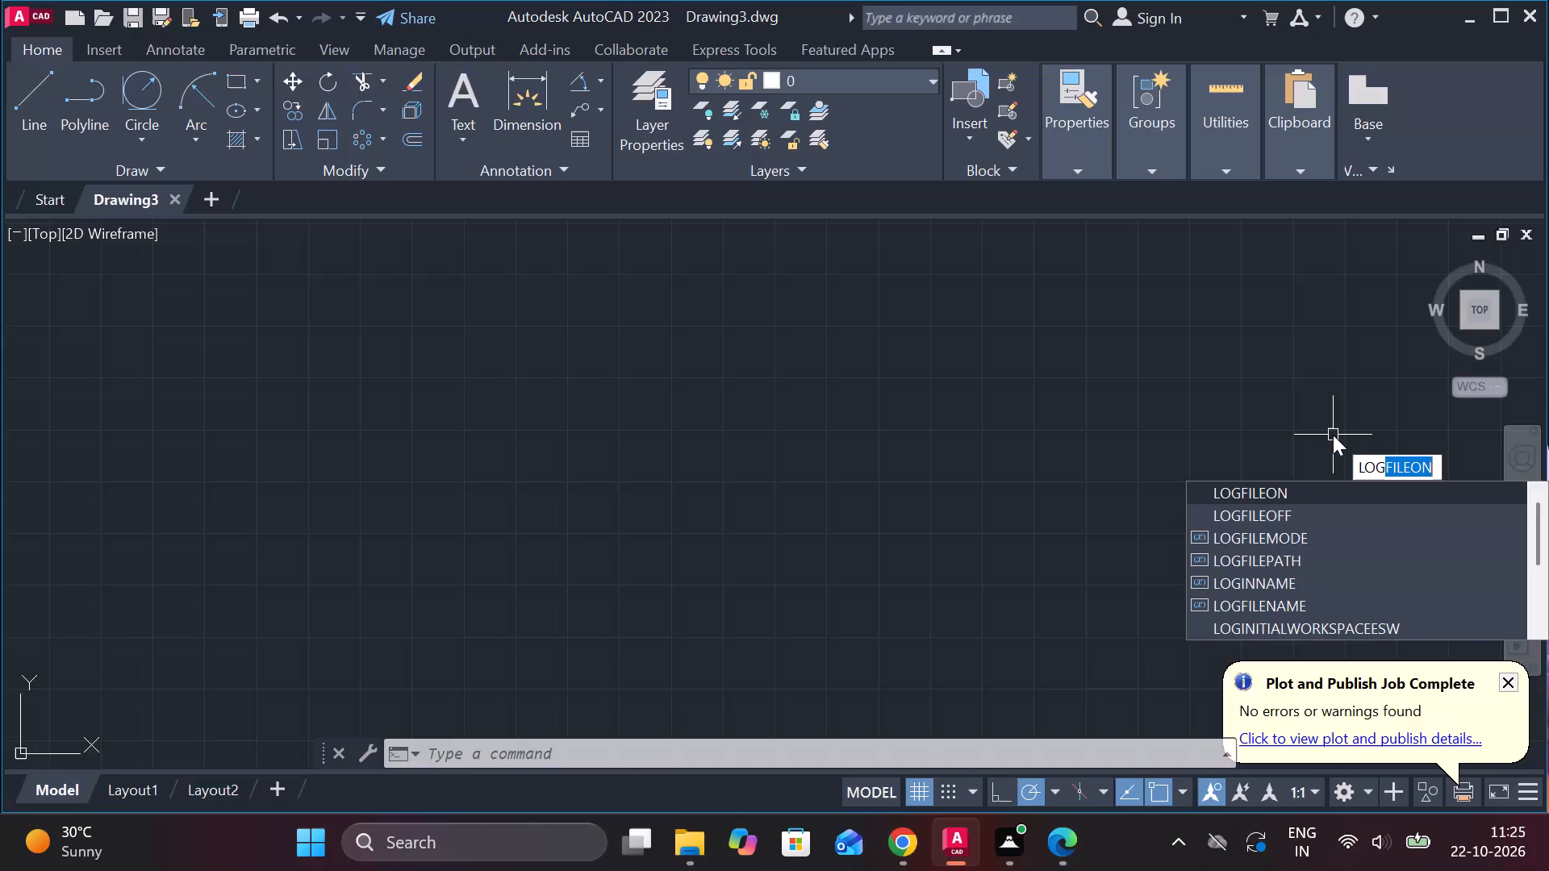
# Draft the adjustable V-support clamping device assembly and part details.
# Turn on command-history logging with LOGFILEON.
pyautogui.click(1248, 495)
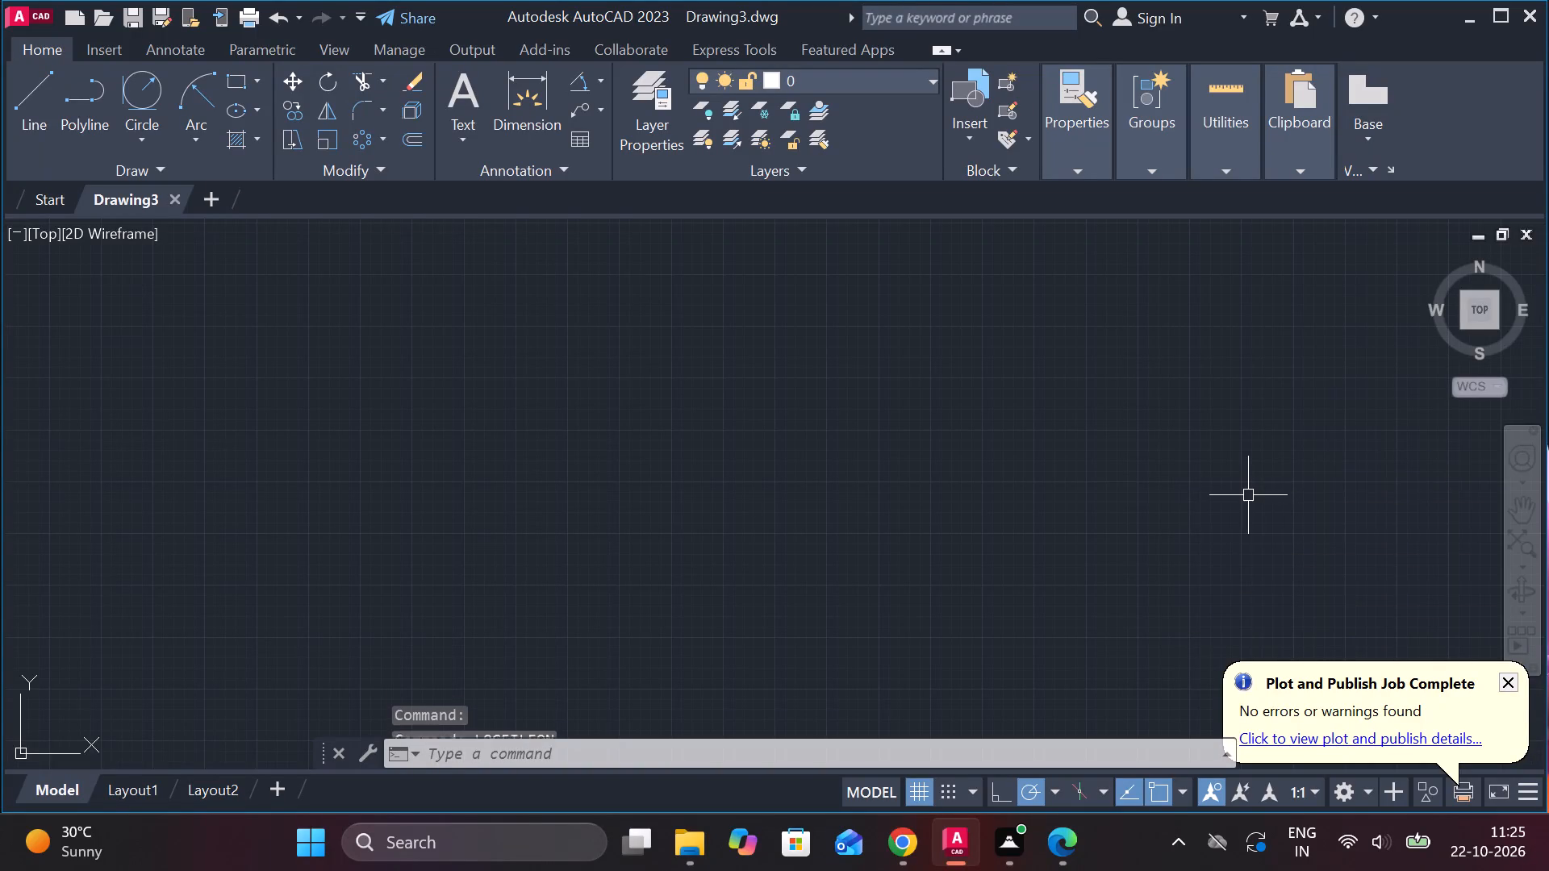
# Set the model space limits from 0,0 to 297,210.
pyautogui.write('limits')
pyautogui.press('Return')
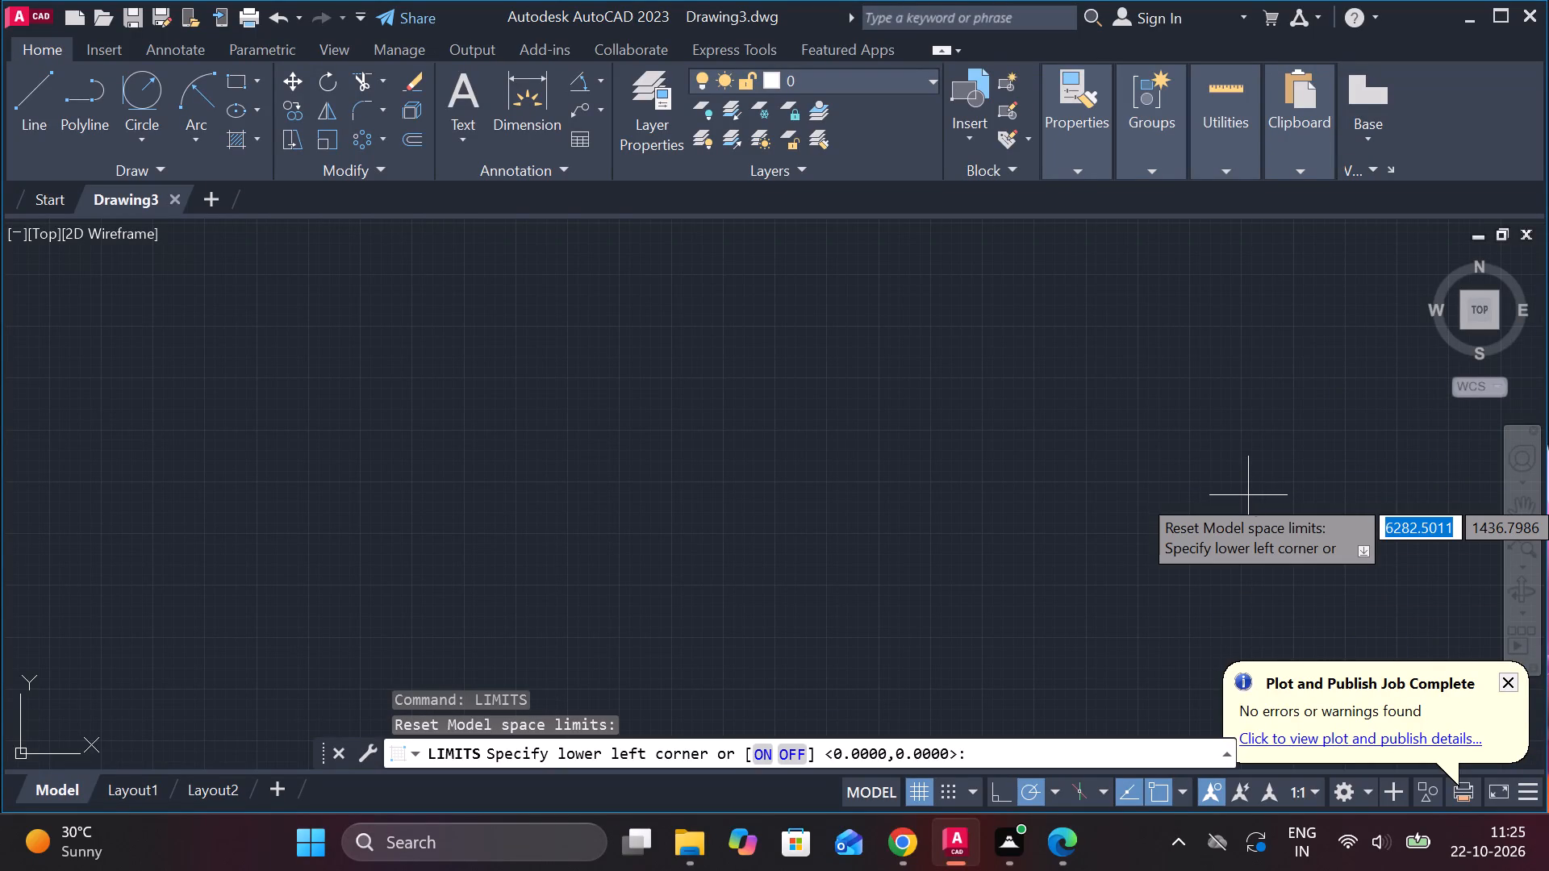
pyautogui.press('0')
pyautogui.write(',0')
pyautogui.press('Return')
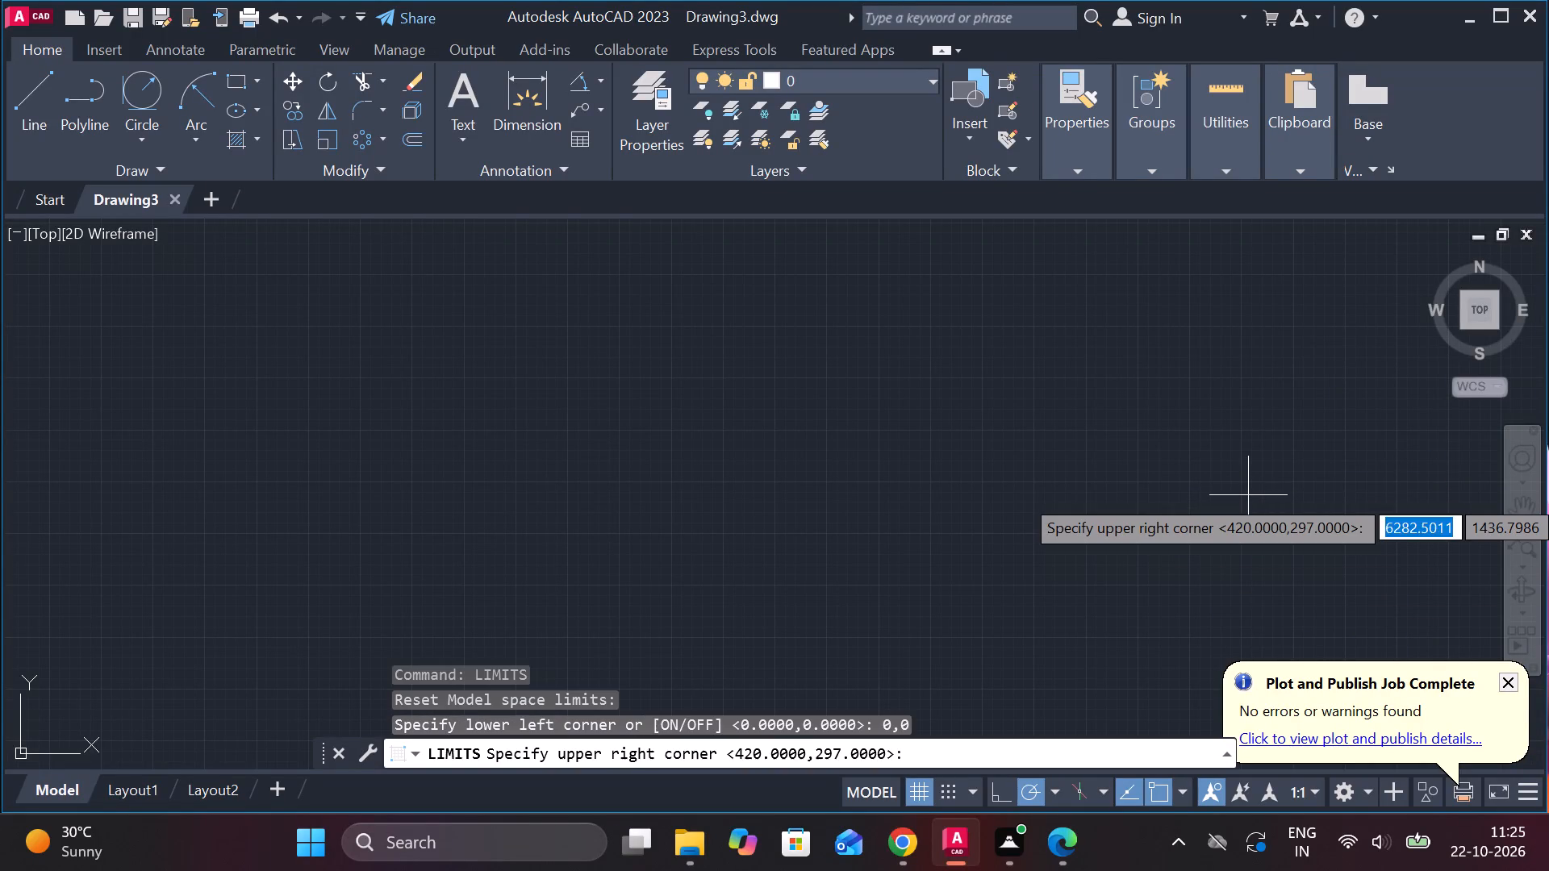
pyautogui.write('297,210')
pyautogui.press('Return')
pyautogui.press('z')
pyautogui.press('Return')
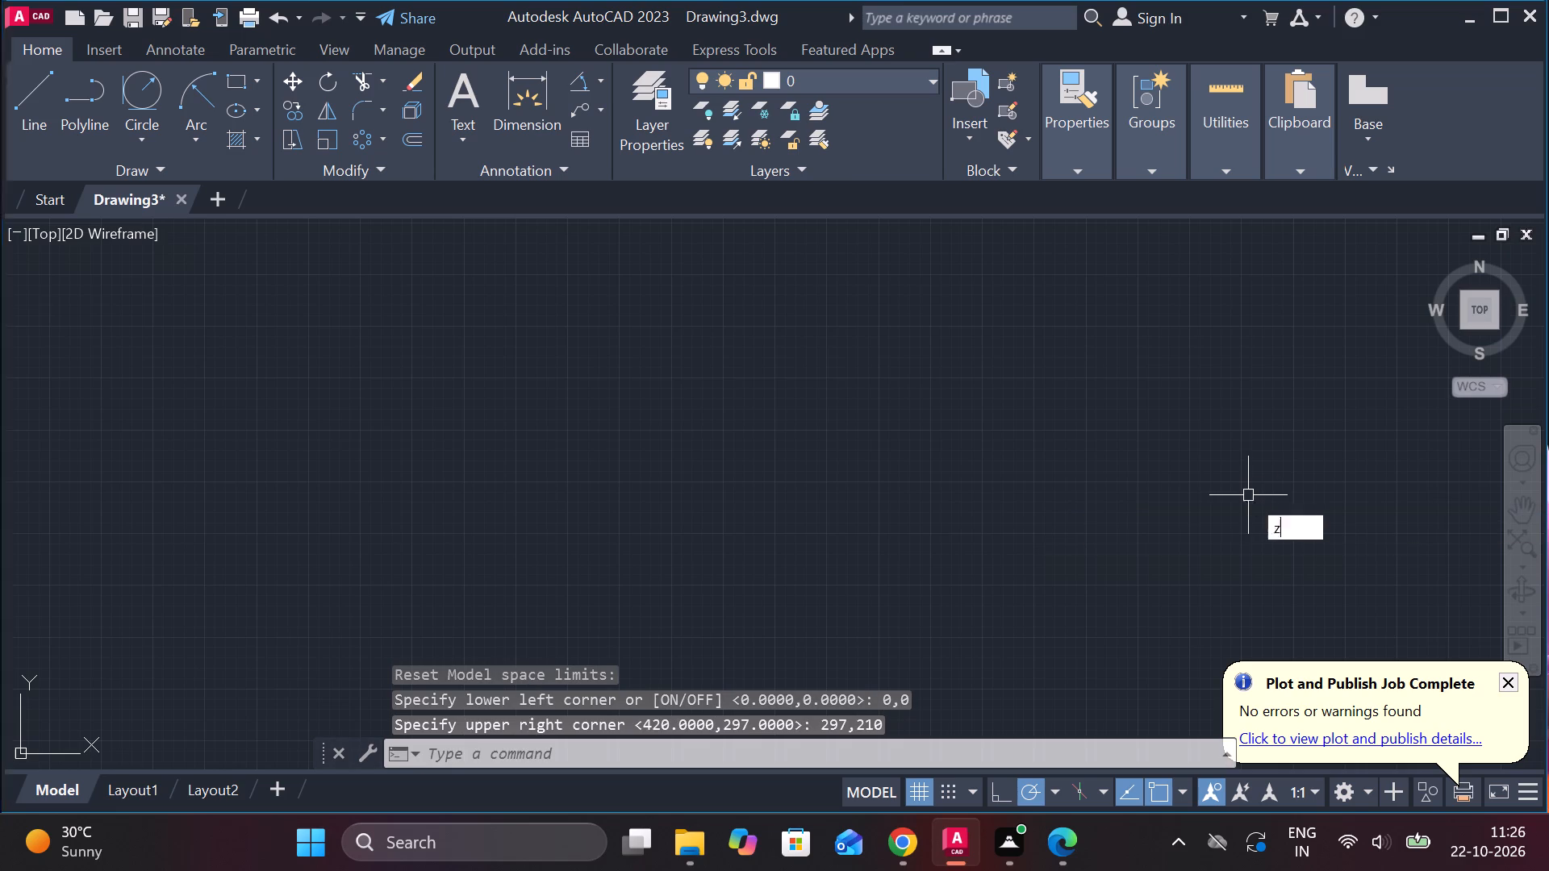
pyautogui.press('e')
pyautogui.press('Return')
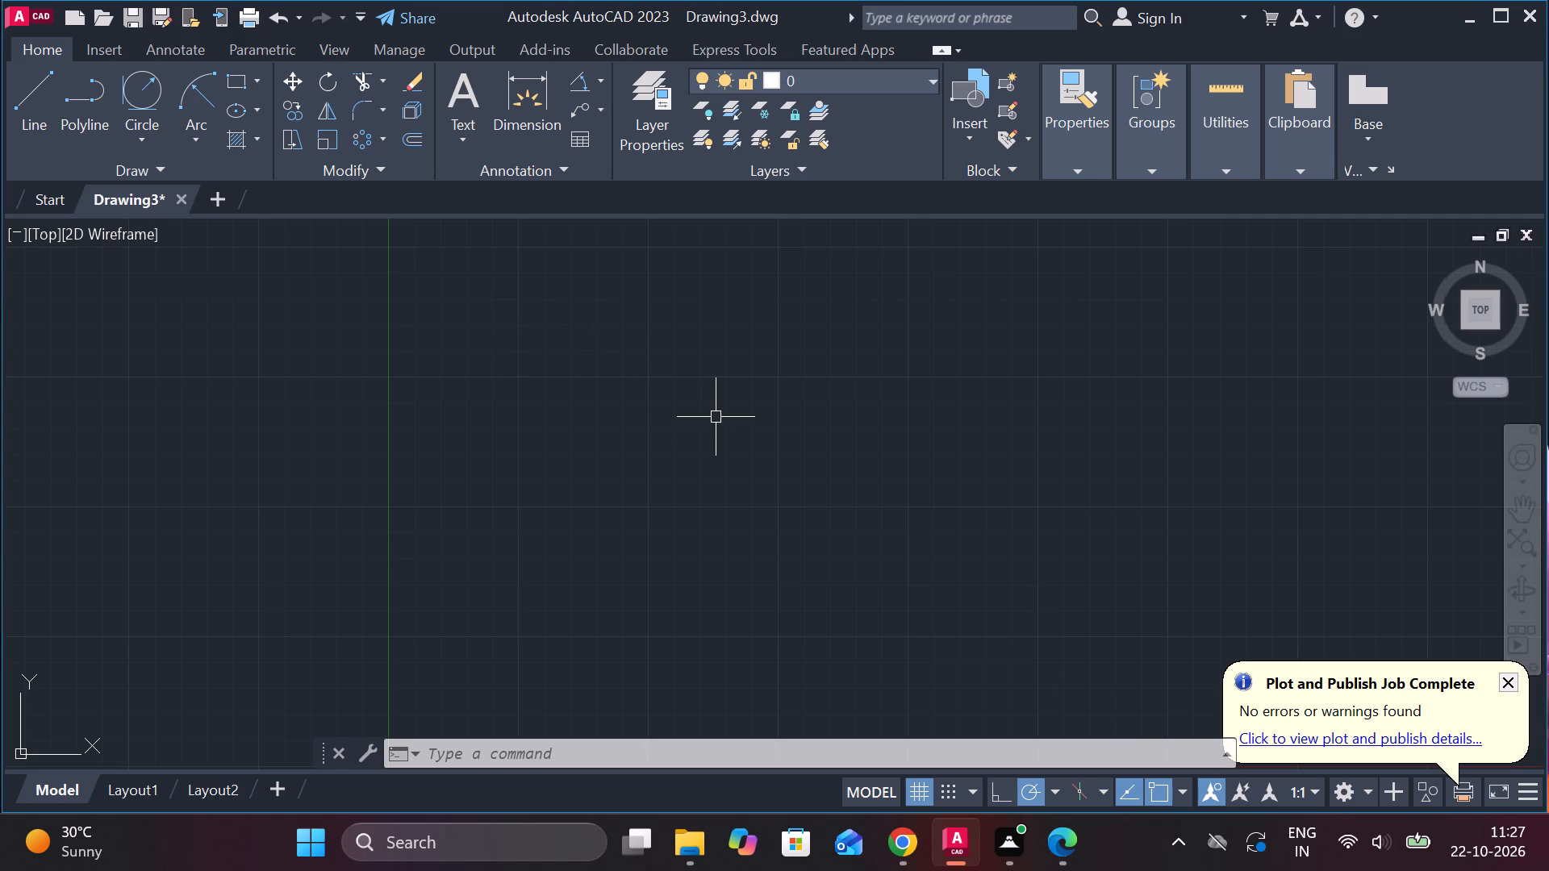
# Move the UCS origin to the lower-left corner of the drawing area, about 489 units away at 201°.
pyautogui.scroll(-4, 735, 385)
pyautogui.scroll(4, 735, 385)
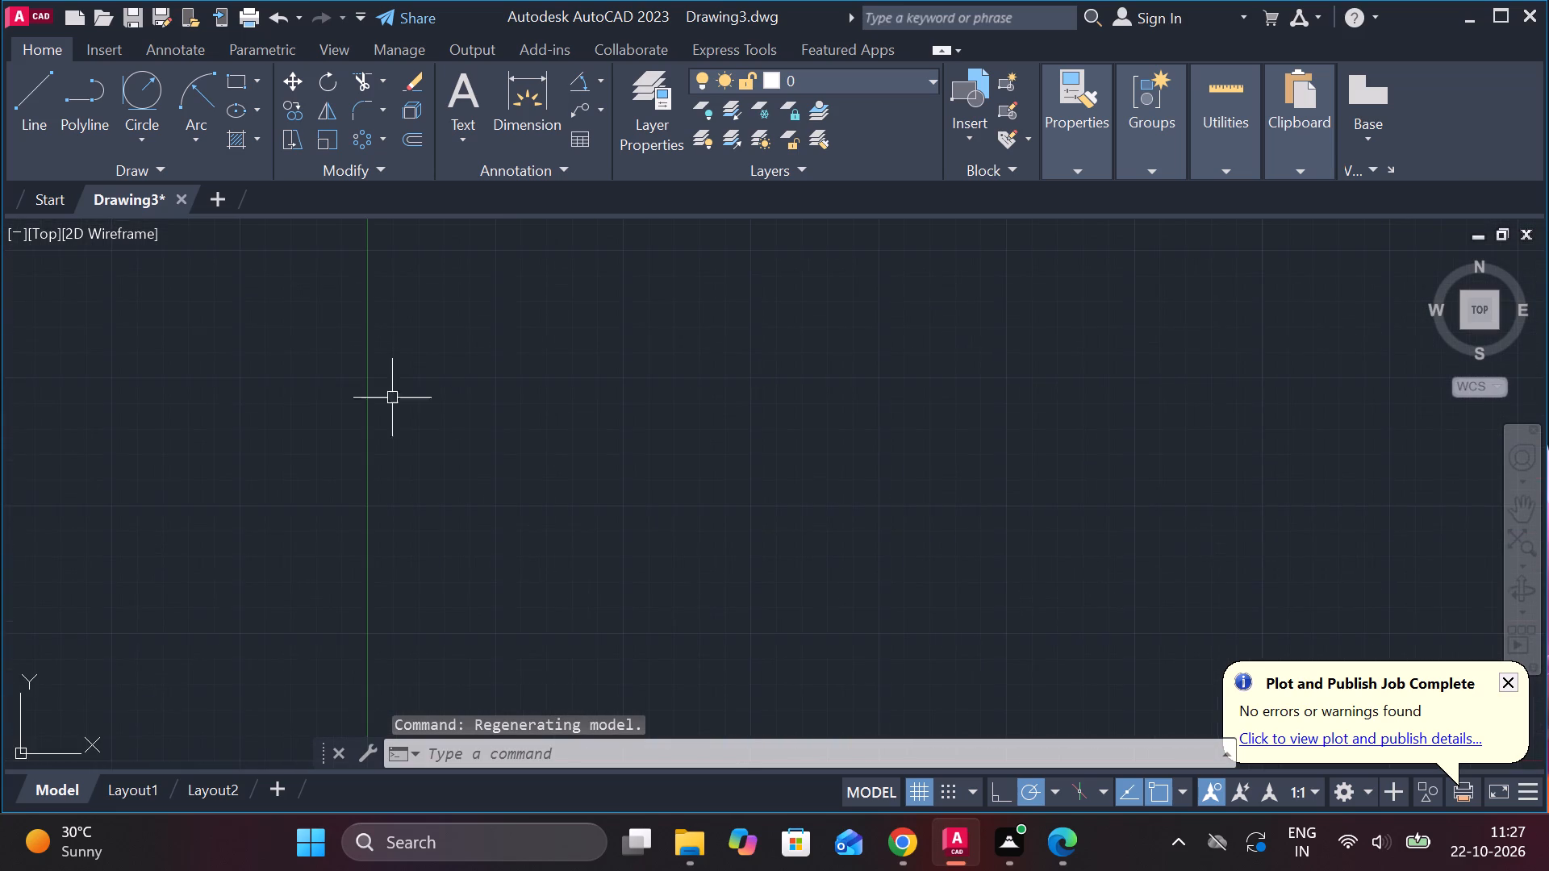
pyautogui.scroll(-2, 524, 469)
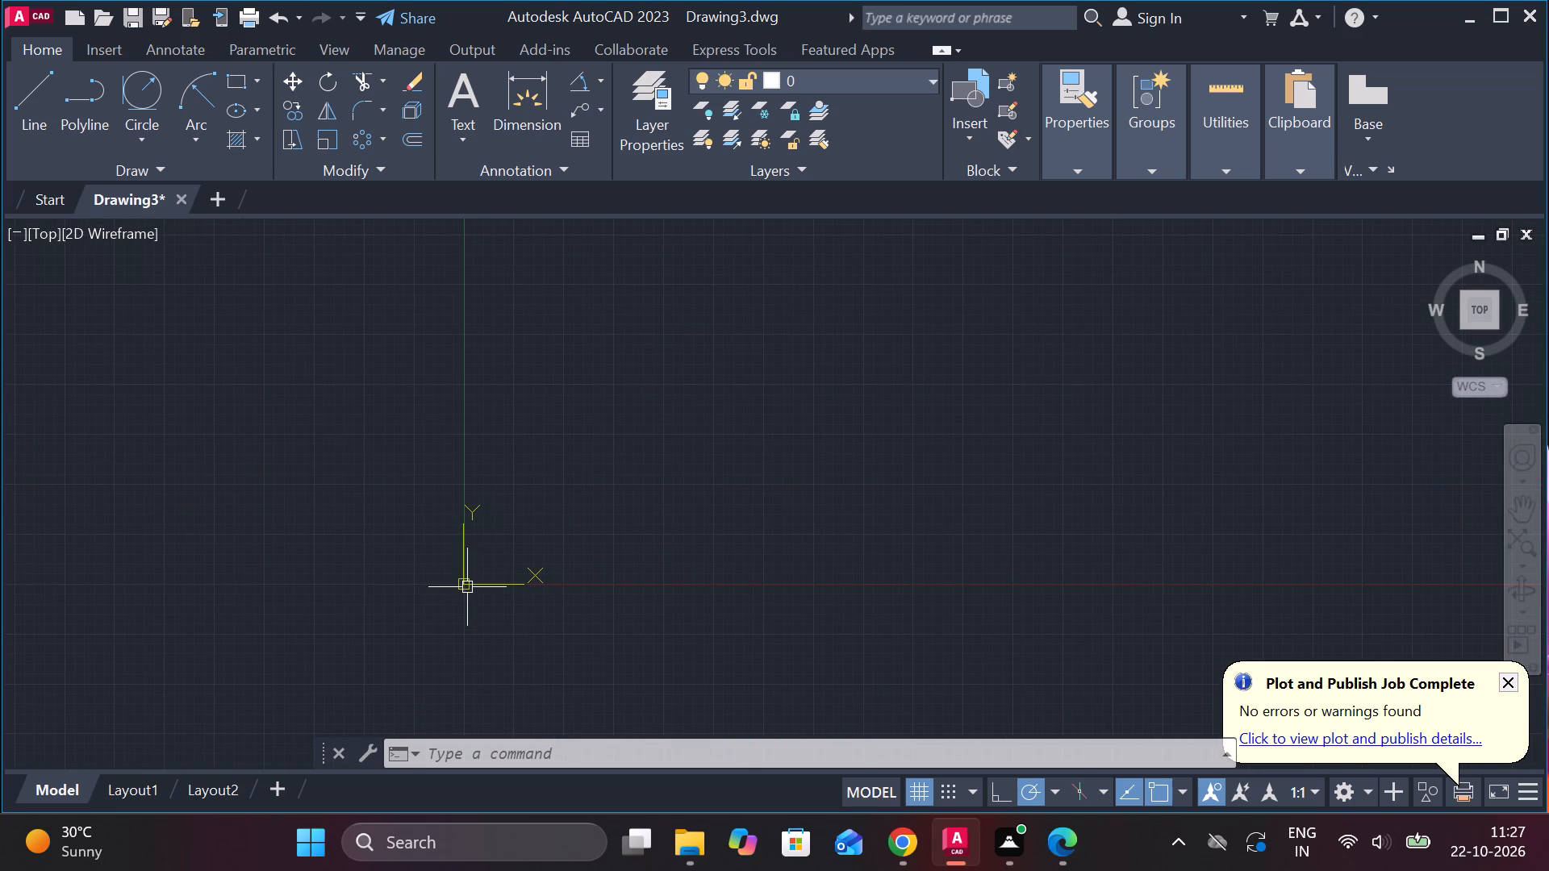
pyautogui.click(467, 586)
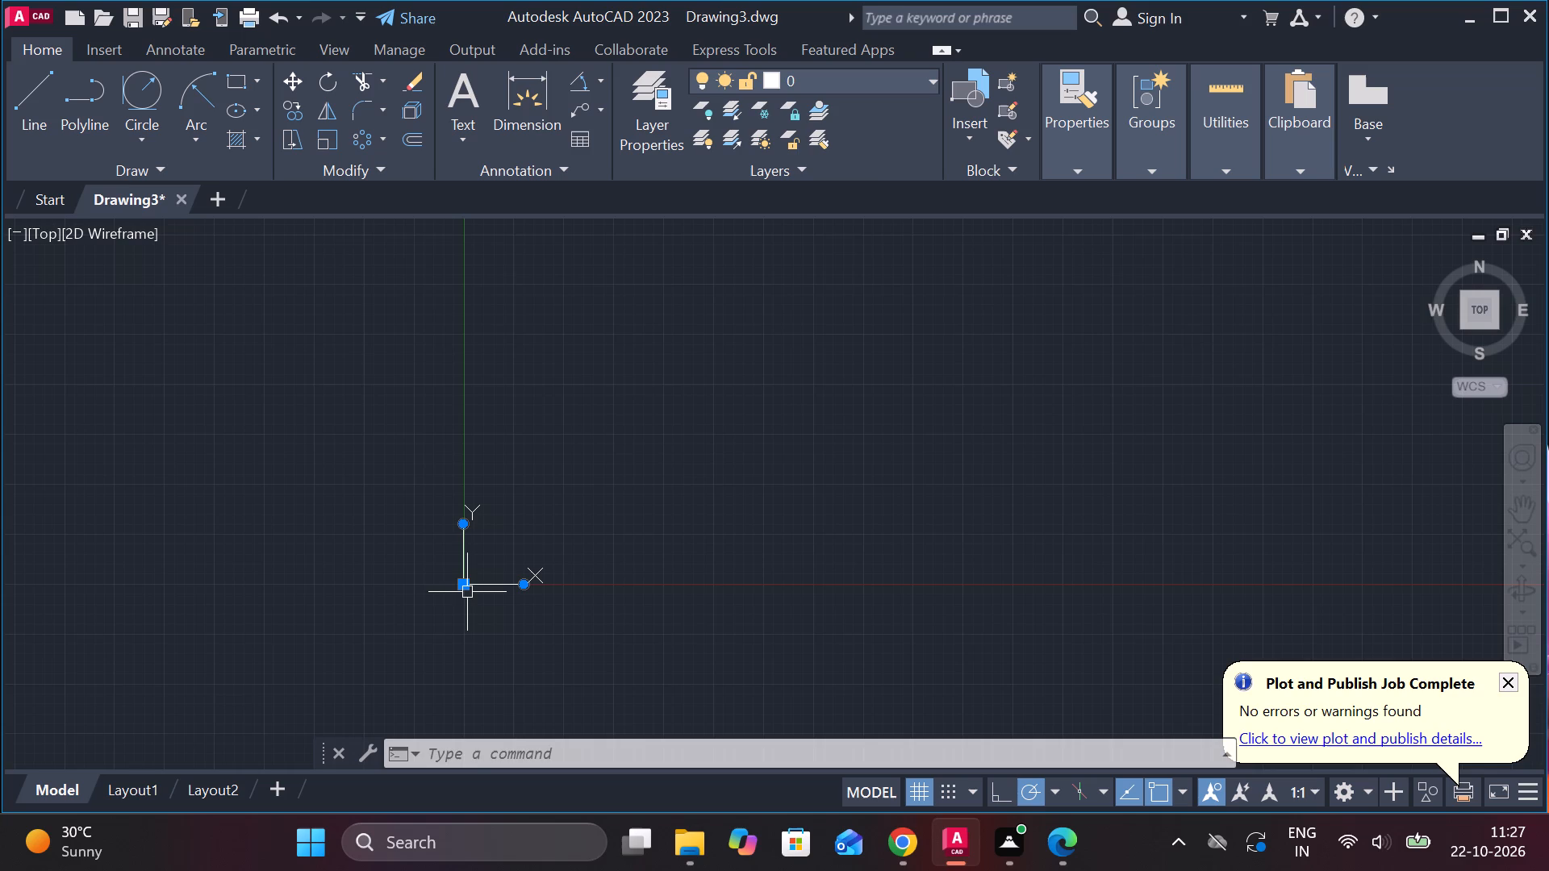
pyautogui.click(461, 584)
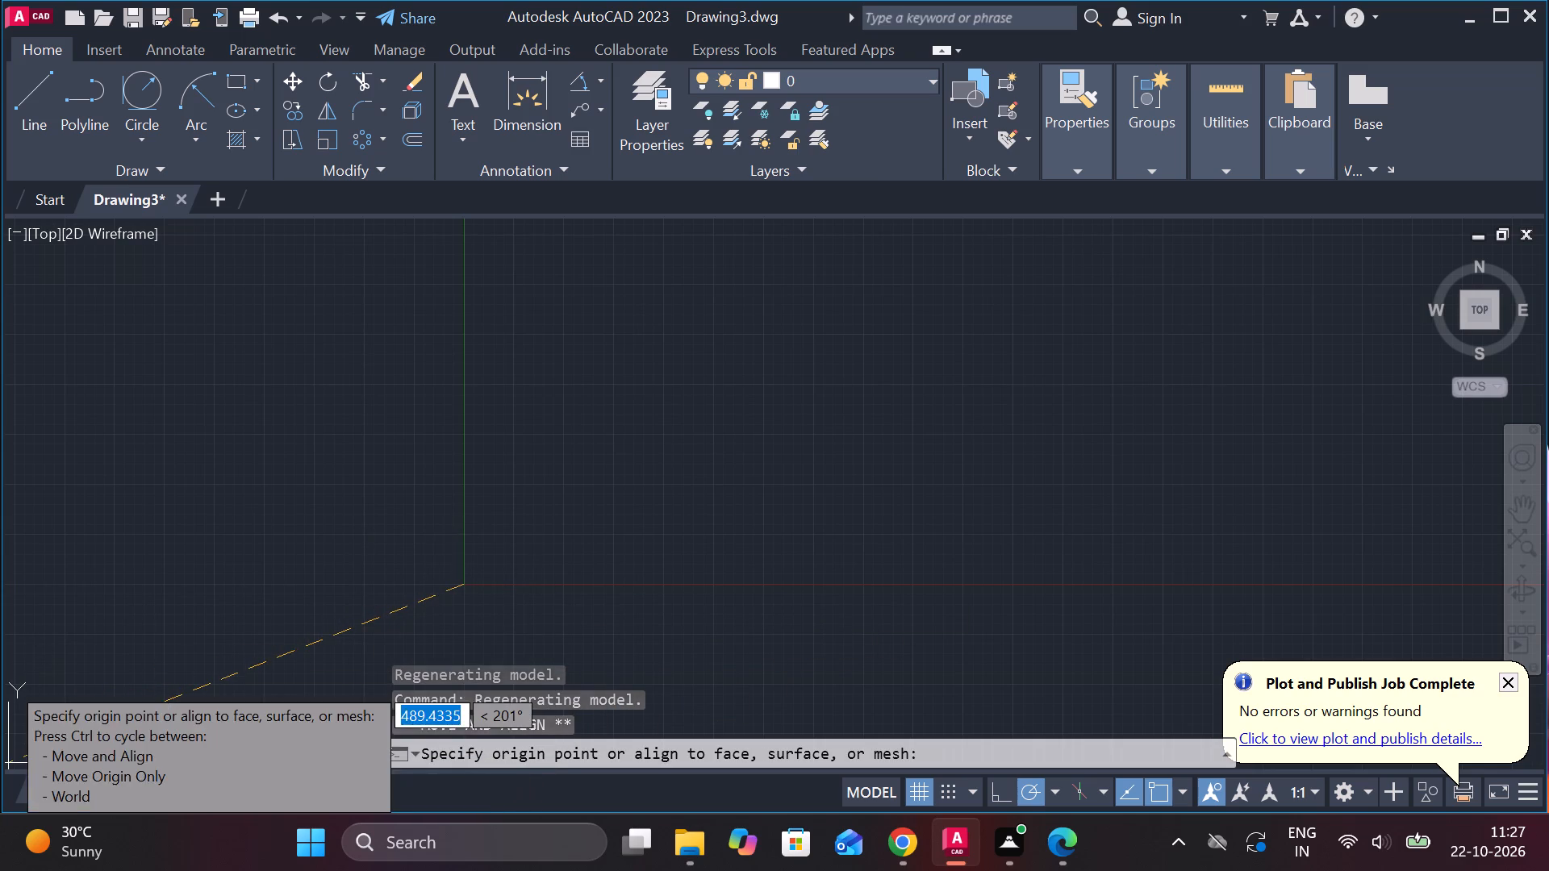
pyautogui.click(8, 763)
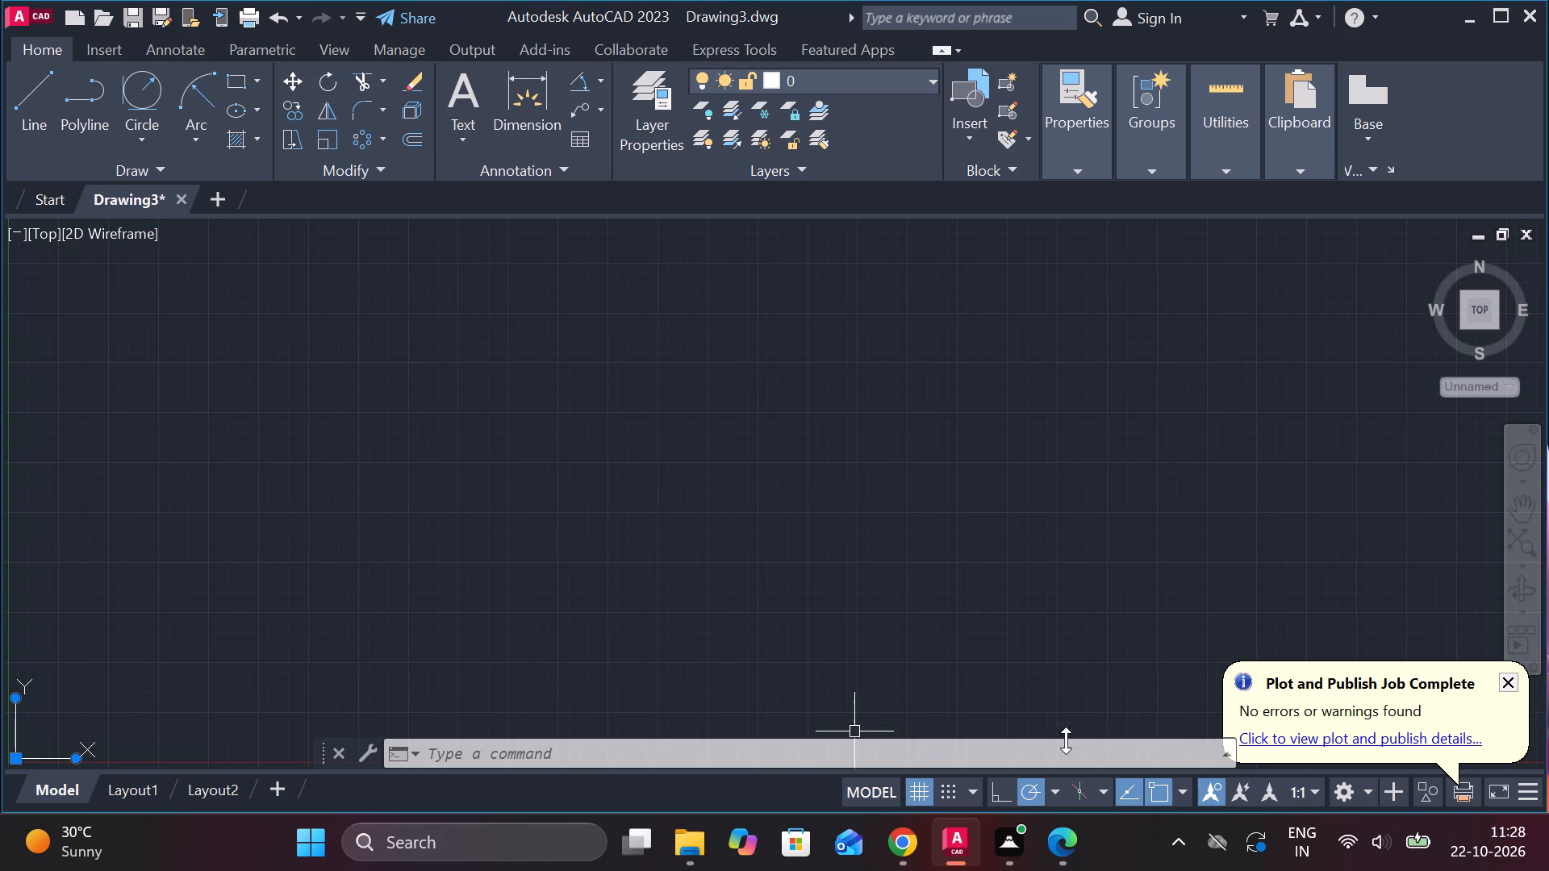
# Draw connected lines 80 down, 150 across to the right and 24 up, ending with a horizontal line back to the 80-unit vertical.
pyautogui.click(35, 106)
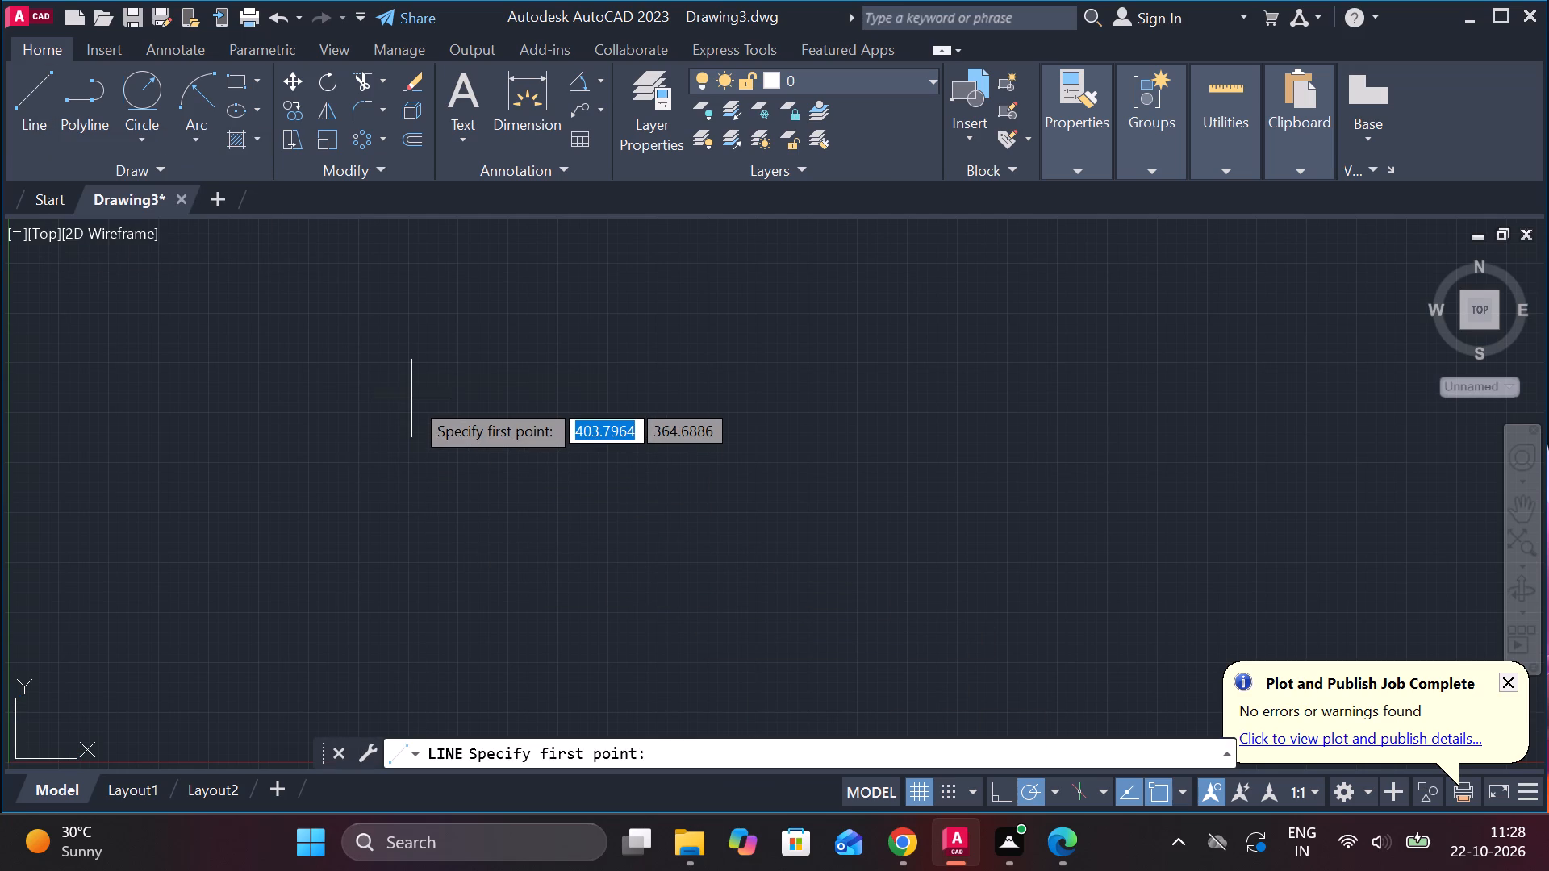
pyautogui.click(376, 360)
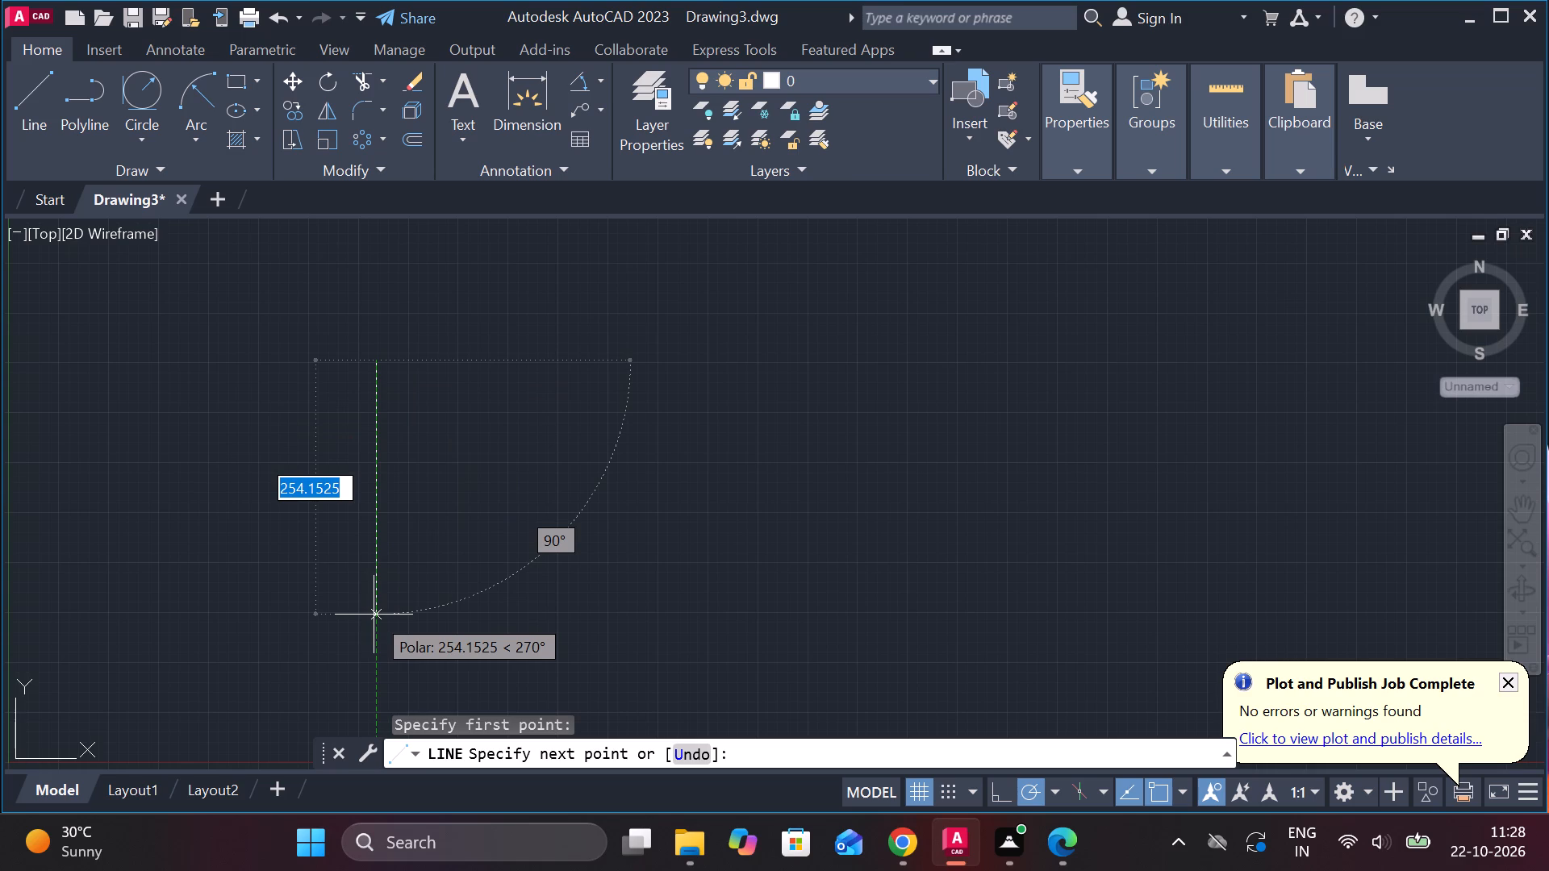
pyautogui.write('80')
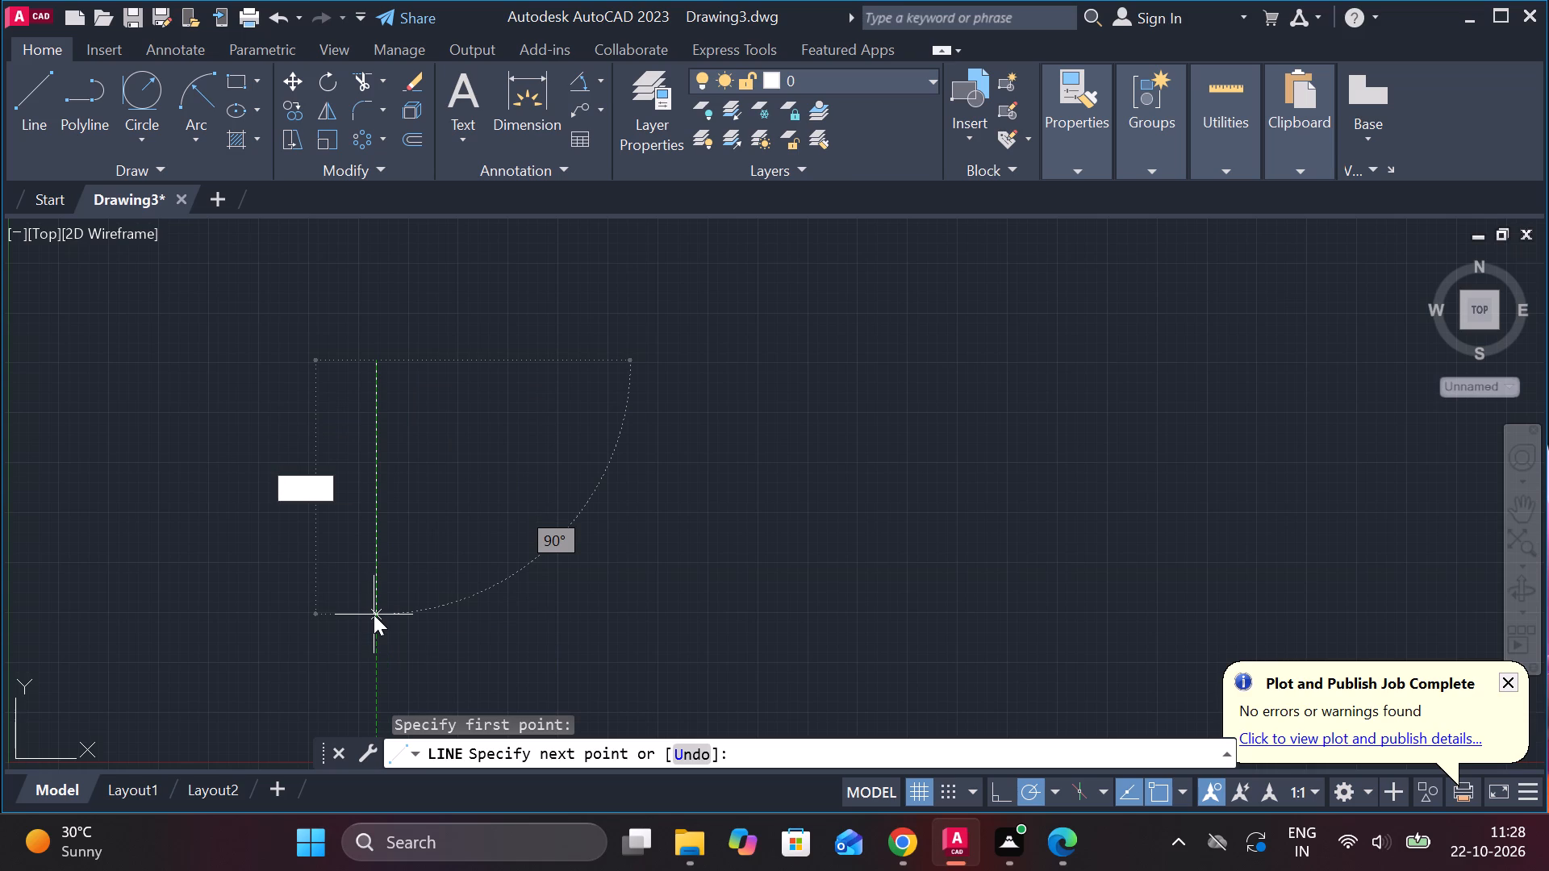
pyautogui.press('Return')
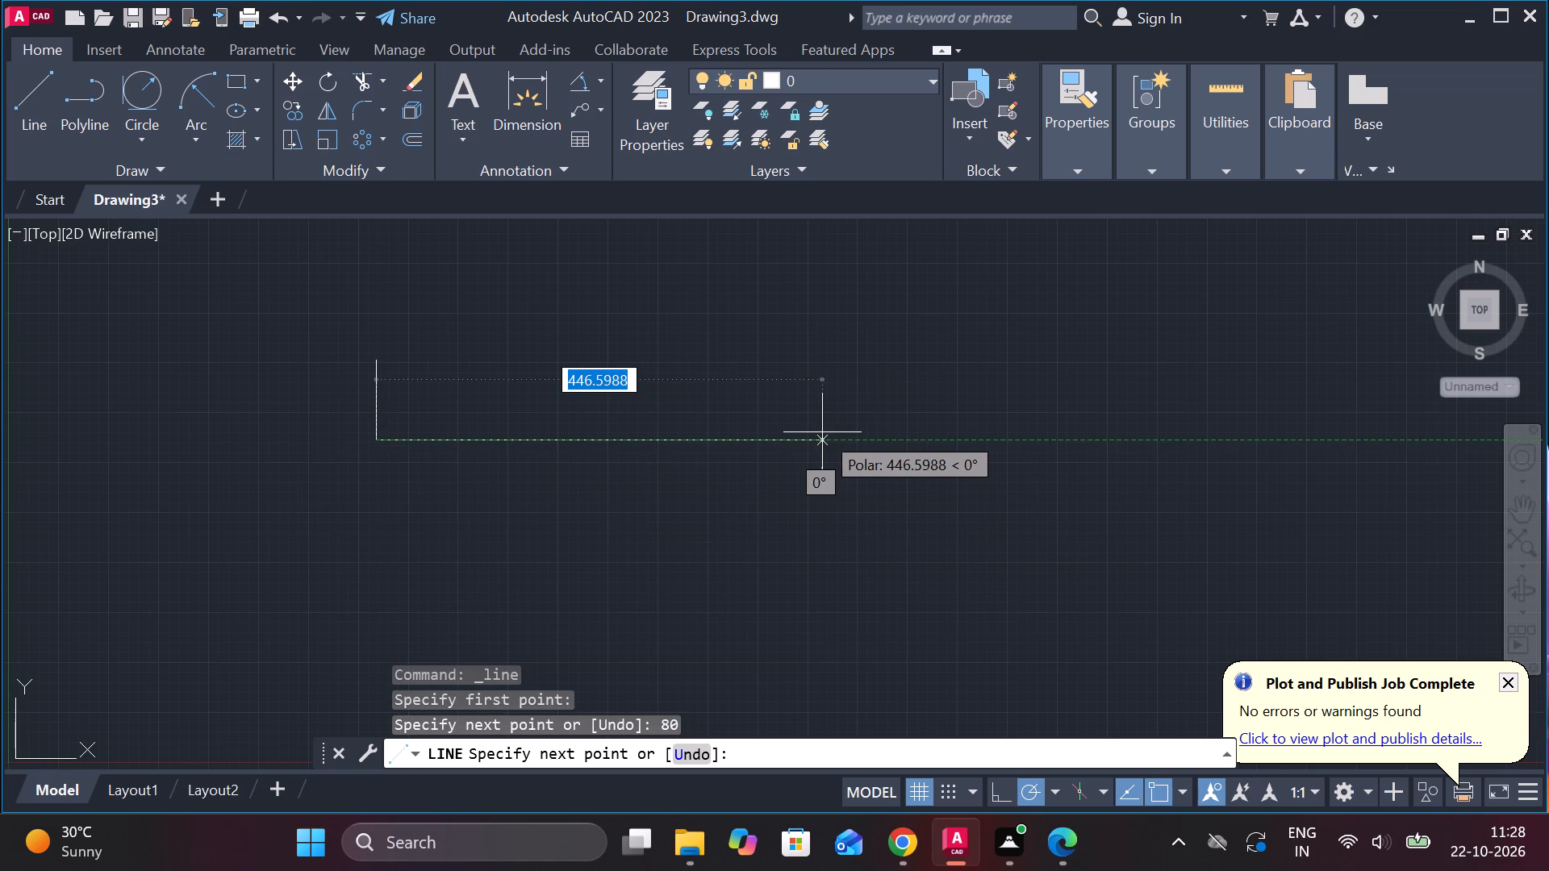
pyautogui.press('1')
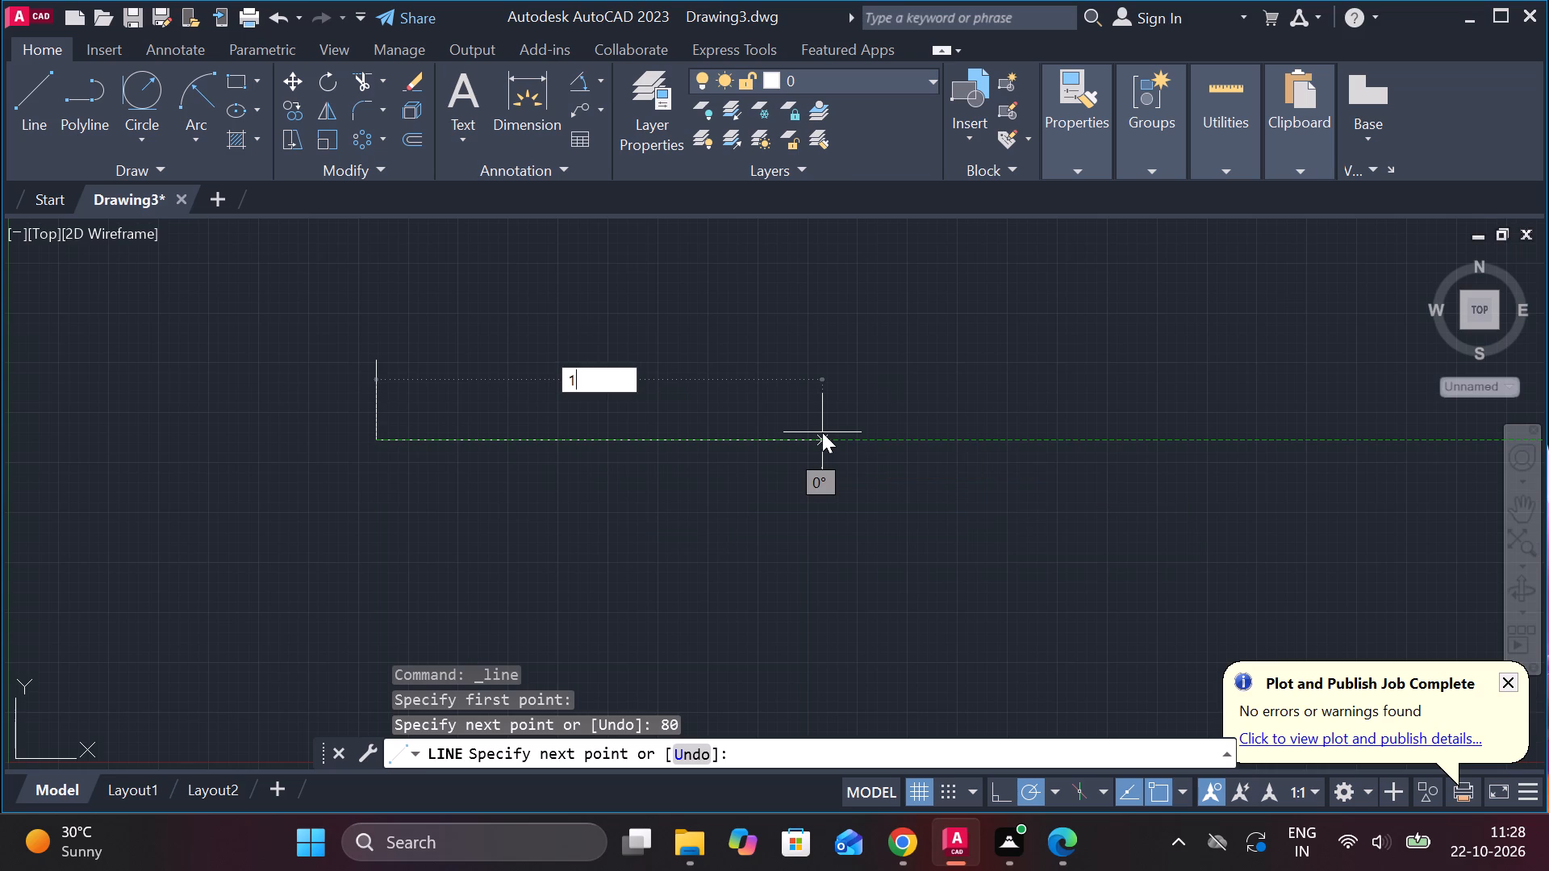
pyautogui.press('5')
pyautogui.press('0')
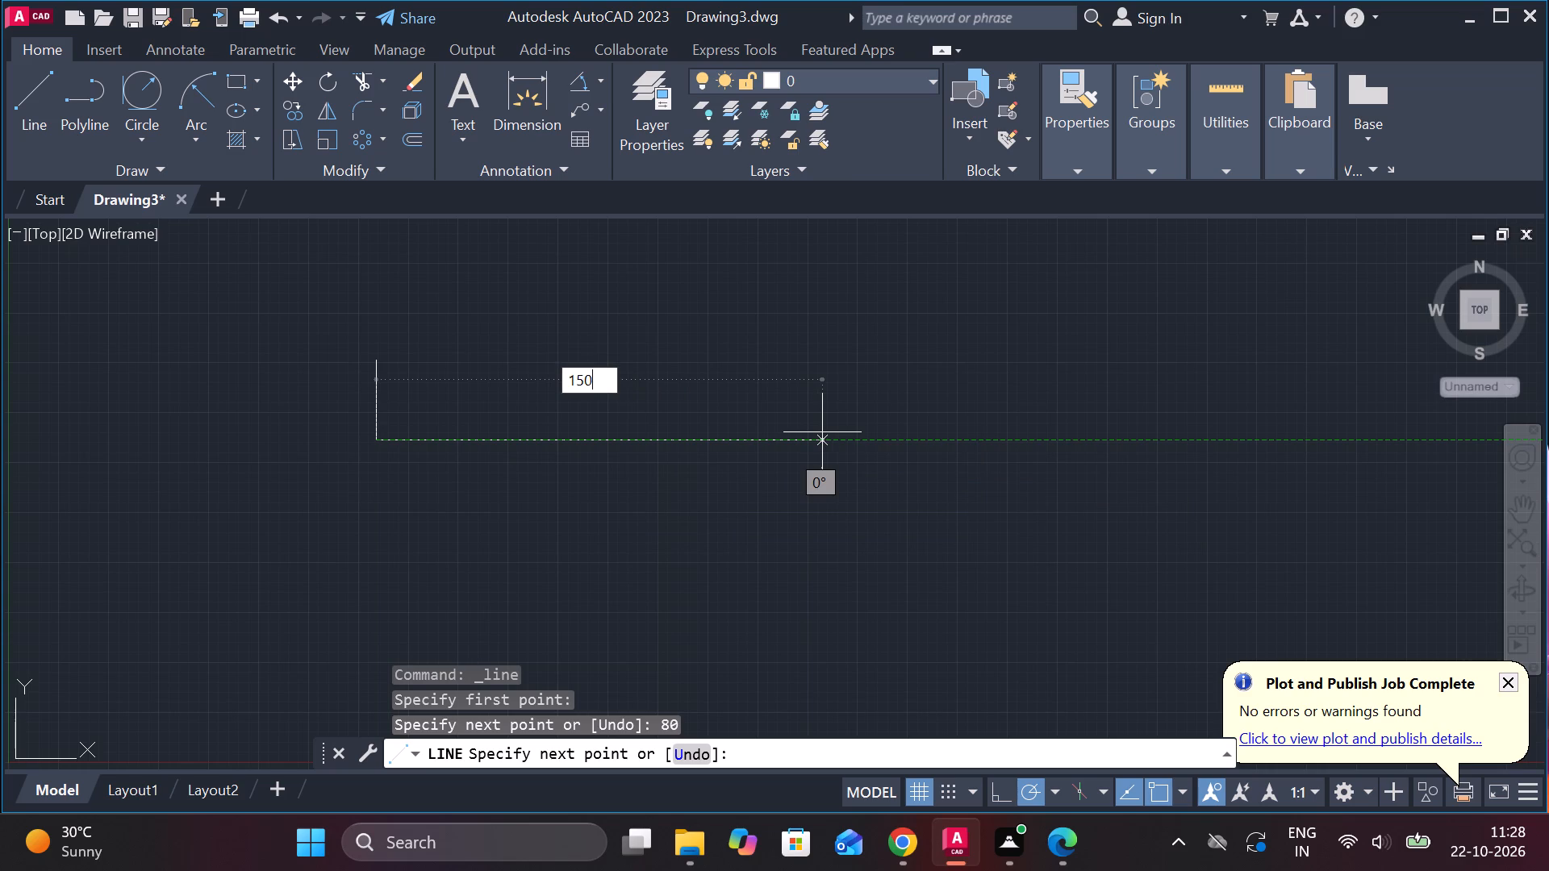
pyautogui.press('Return')
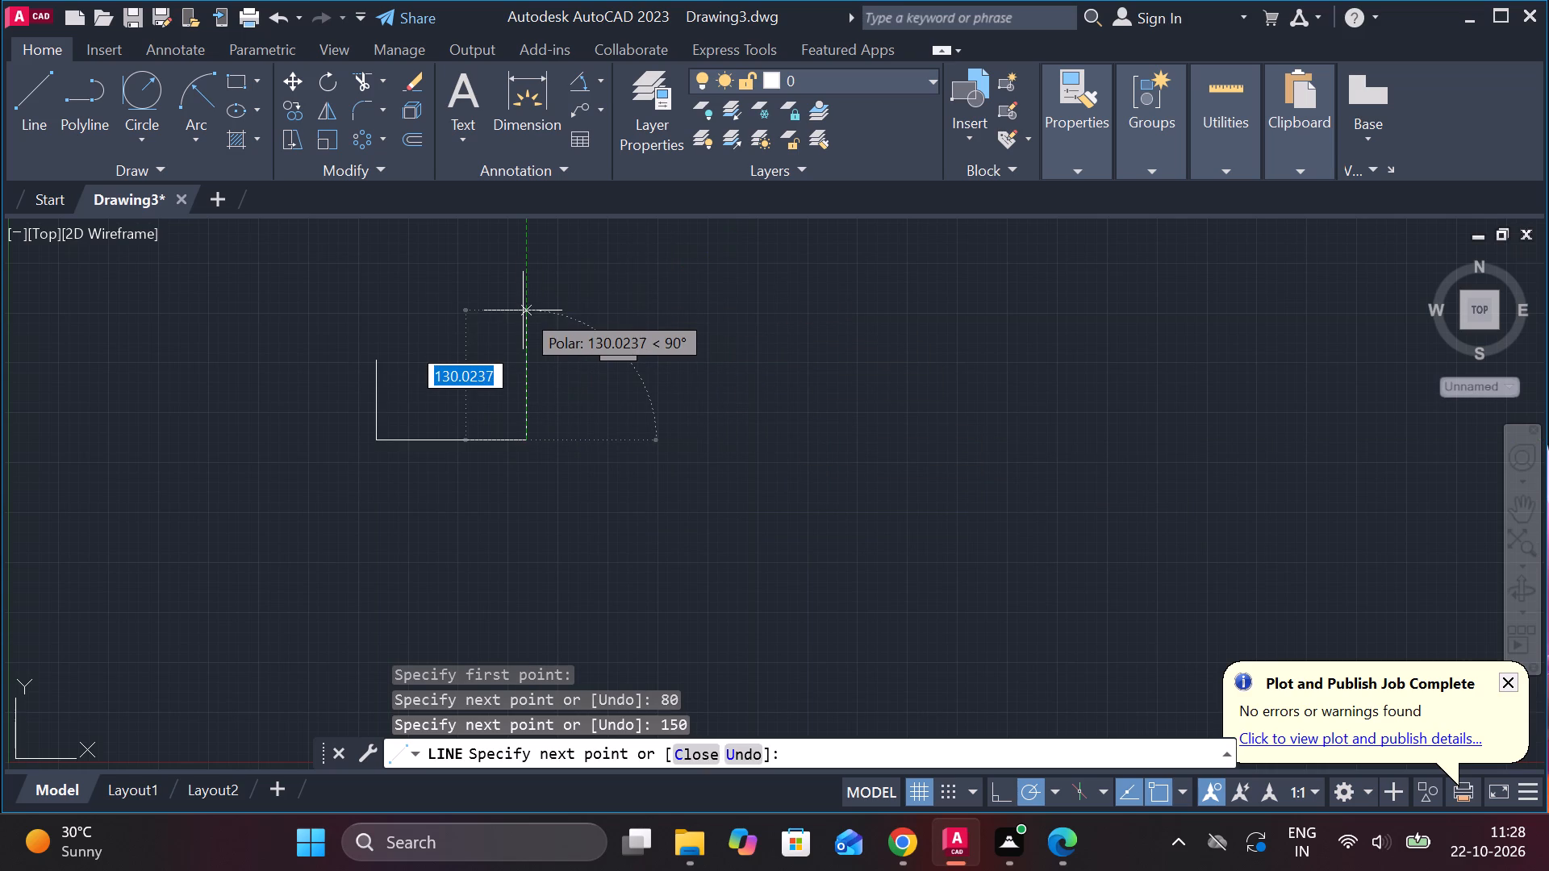
pyautogui.write('24')
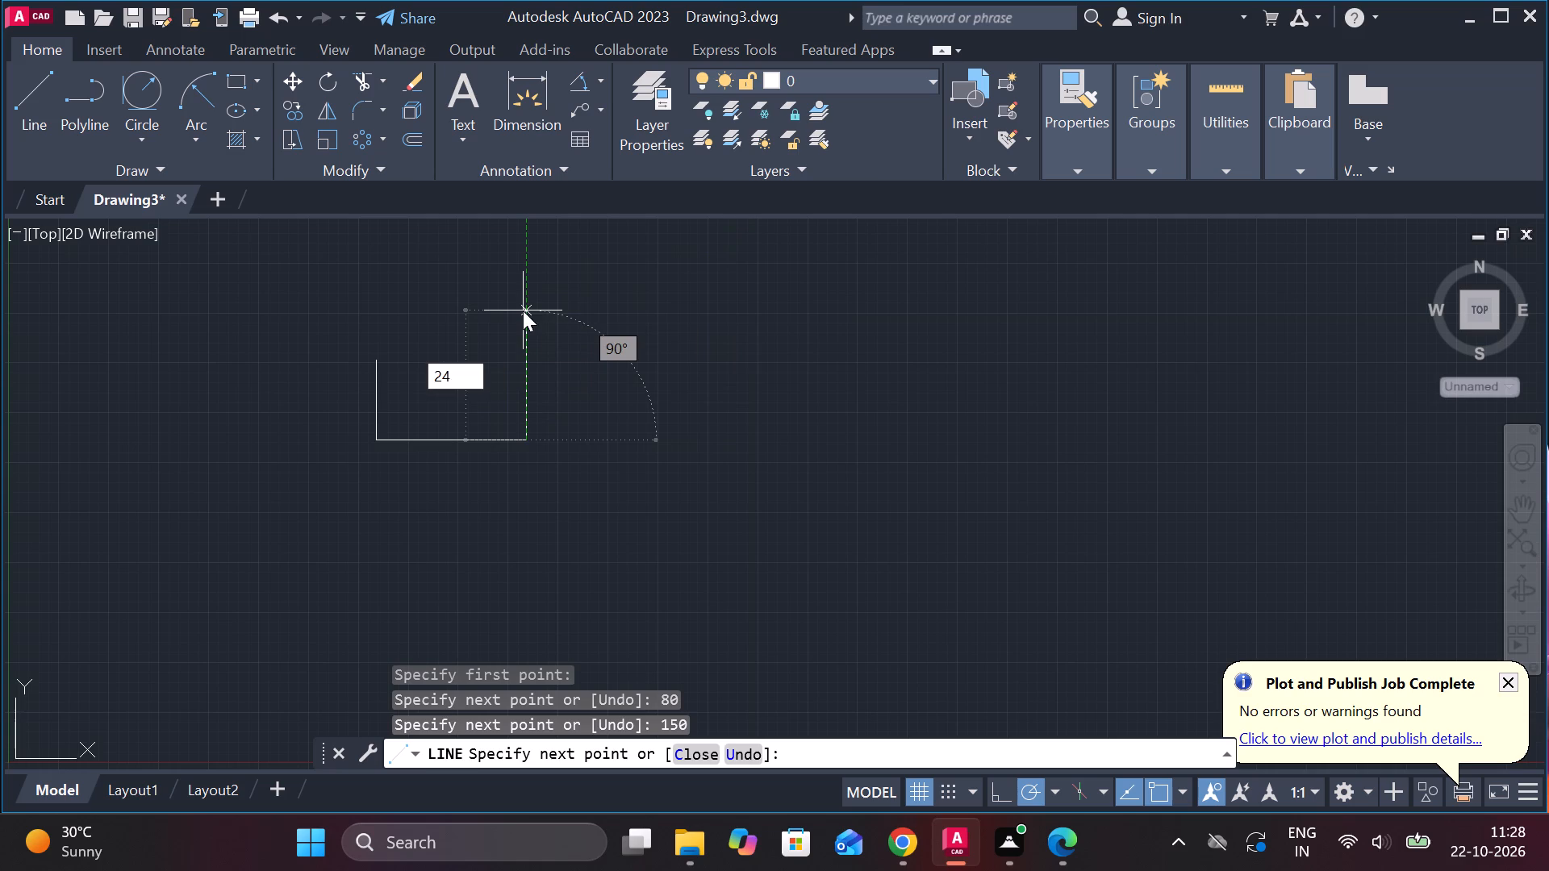
pyautogui.press('Return')
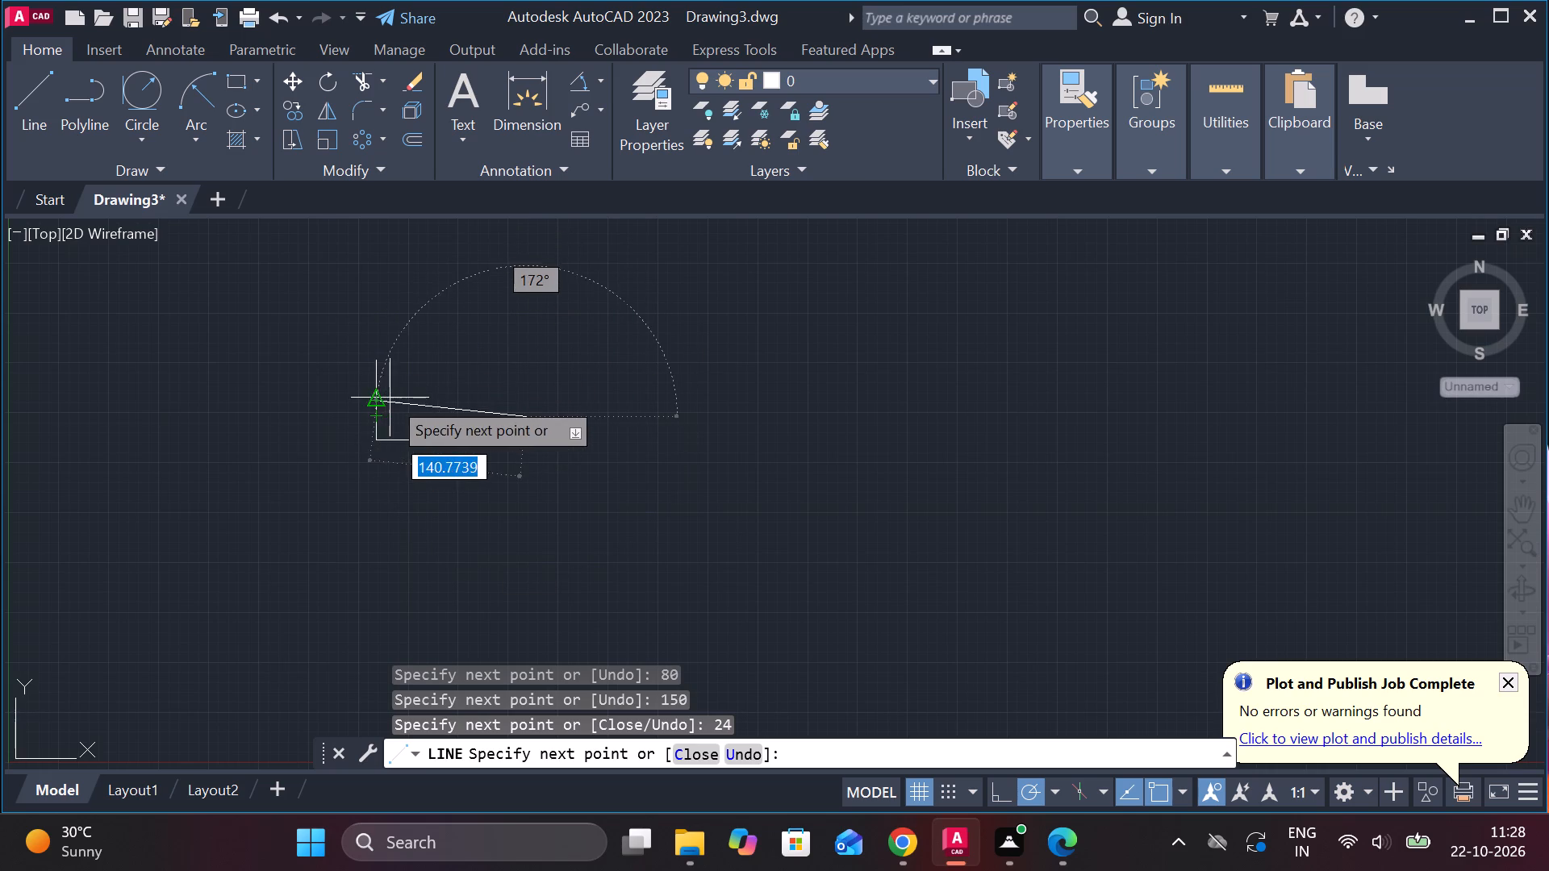
pyautogui.scroll(3, 433, 399)
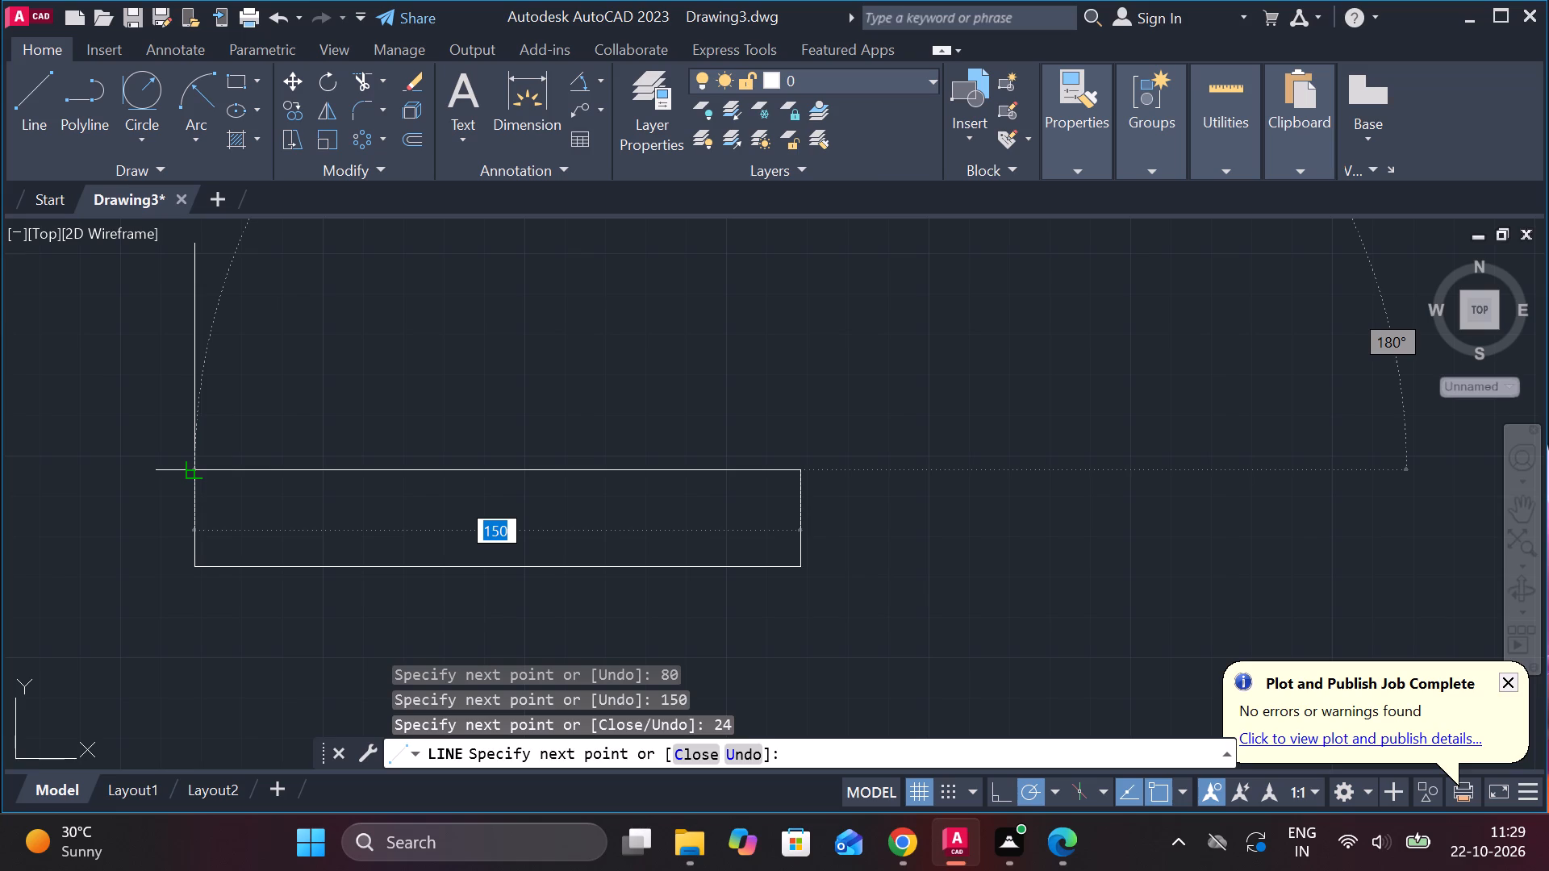
pyautogui.click(191, 477)
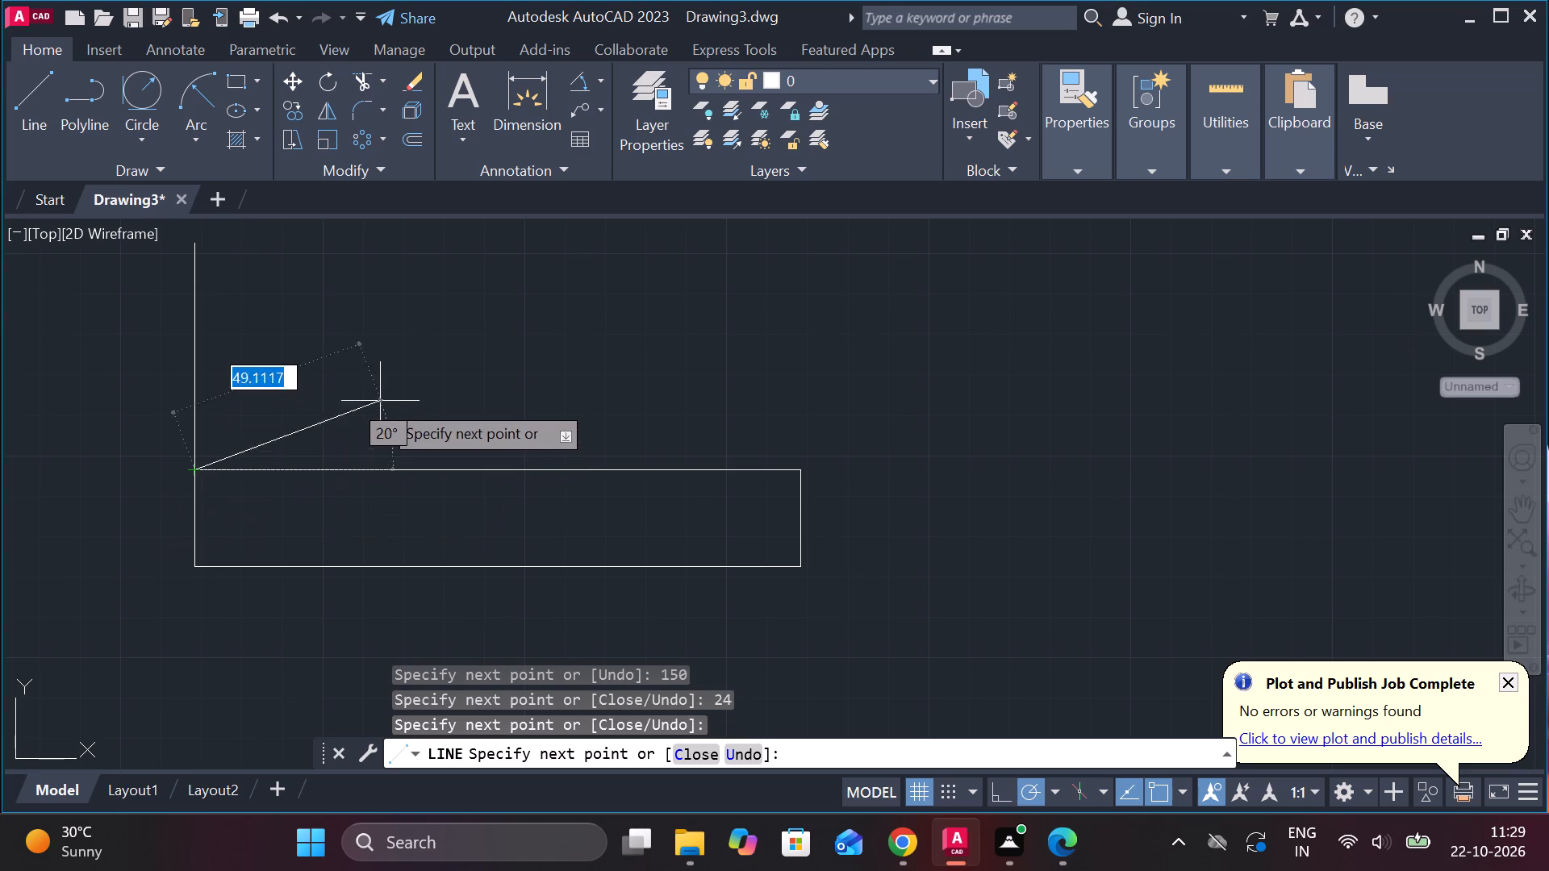
pyautogui.press('Escape')
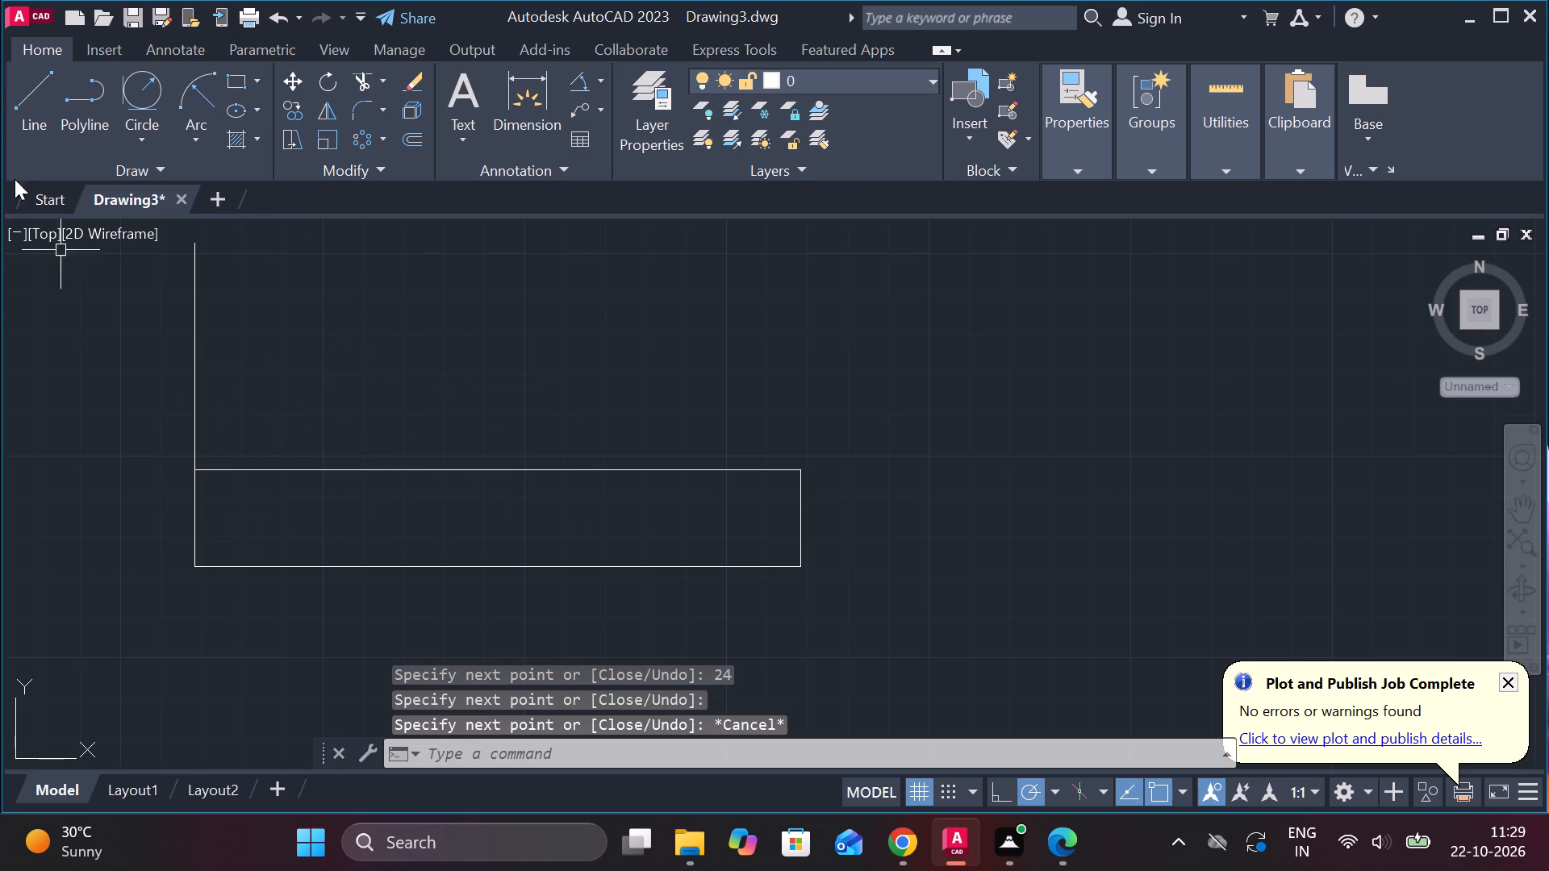
# Draw an 18-unit line rightward from the tall vertical's upper end, continuing straight down to the base rectangle's upper edge.
pyautogui.moveTo(27, 78); pyautogui.dragTo(35, 81)
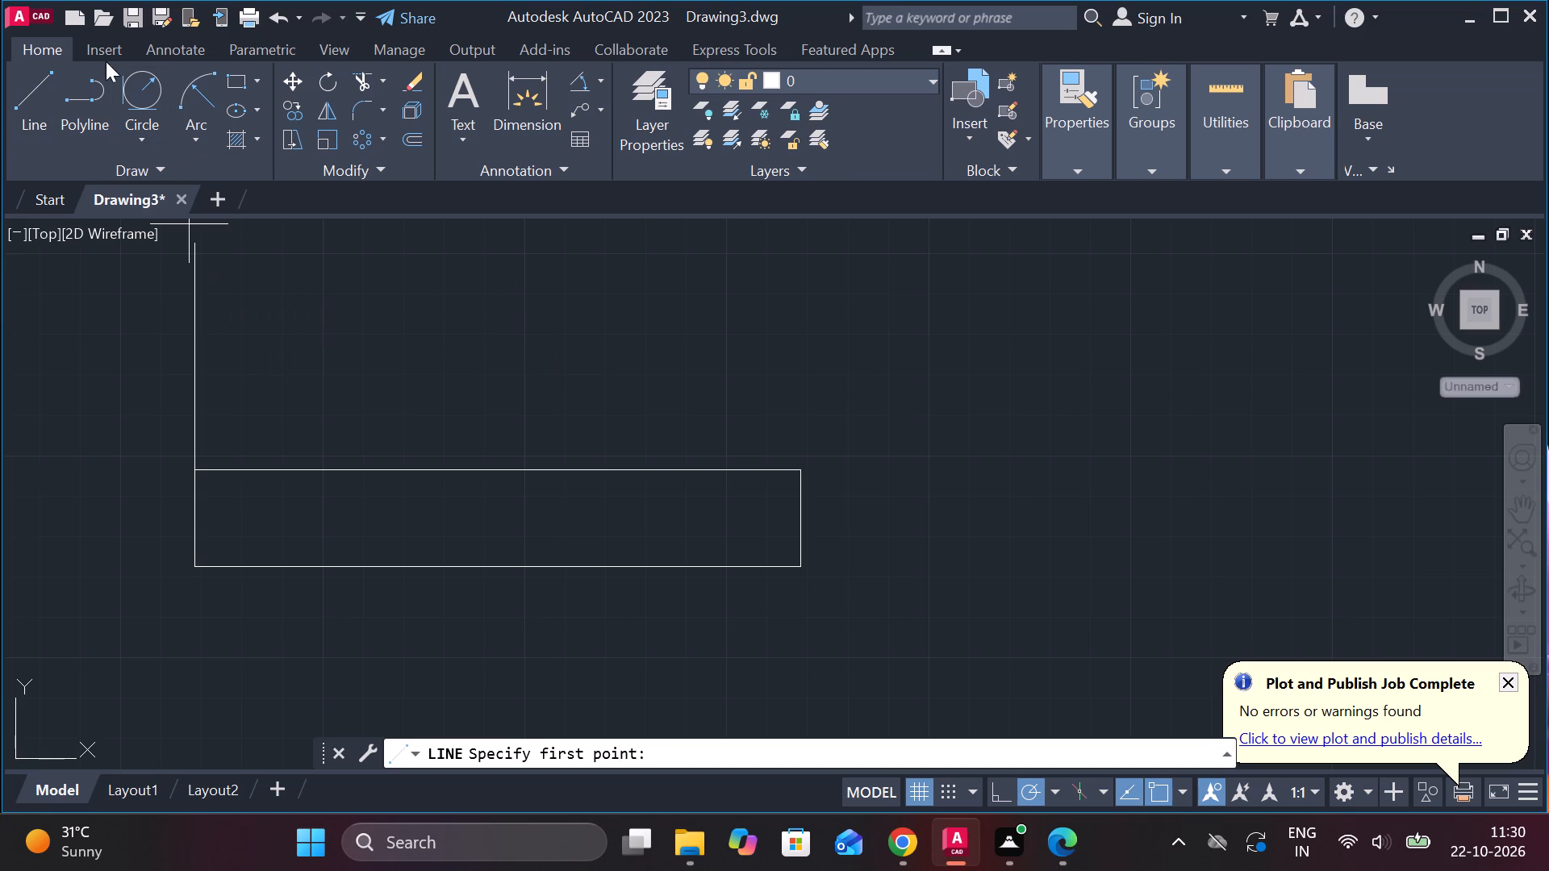
pyautogui.click(51, 83)
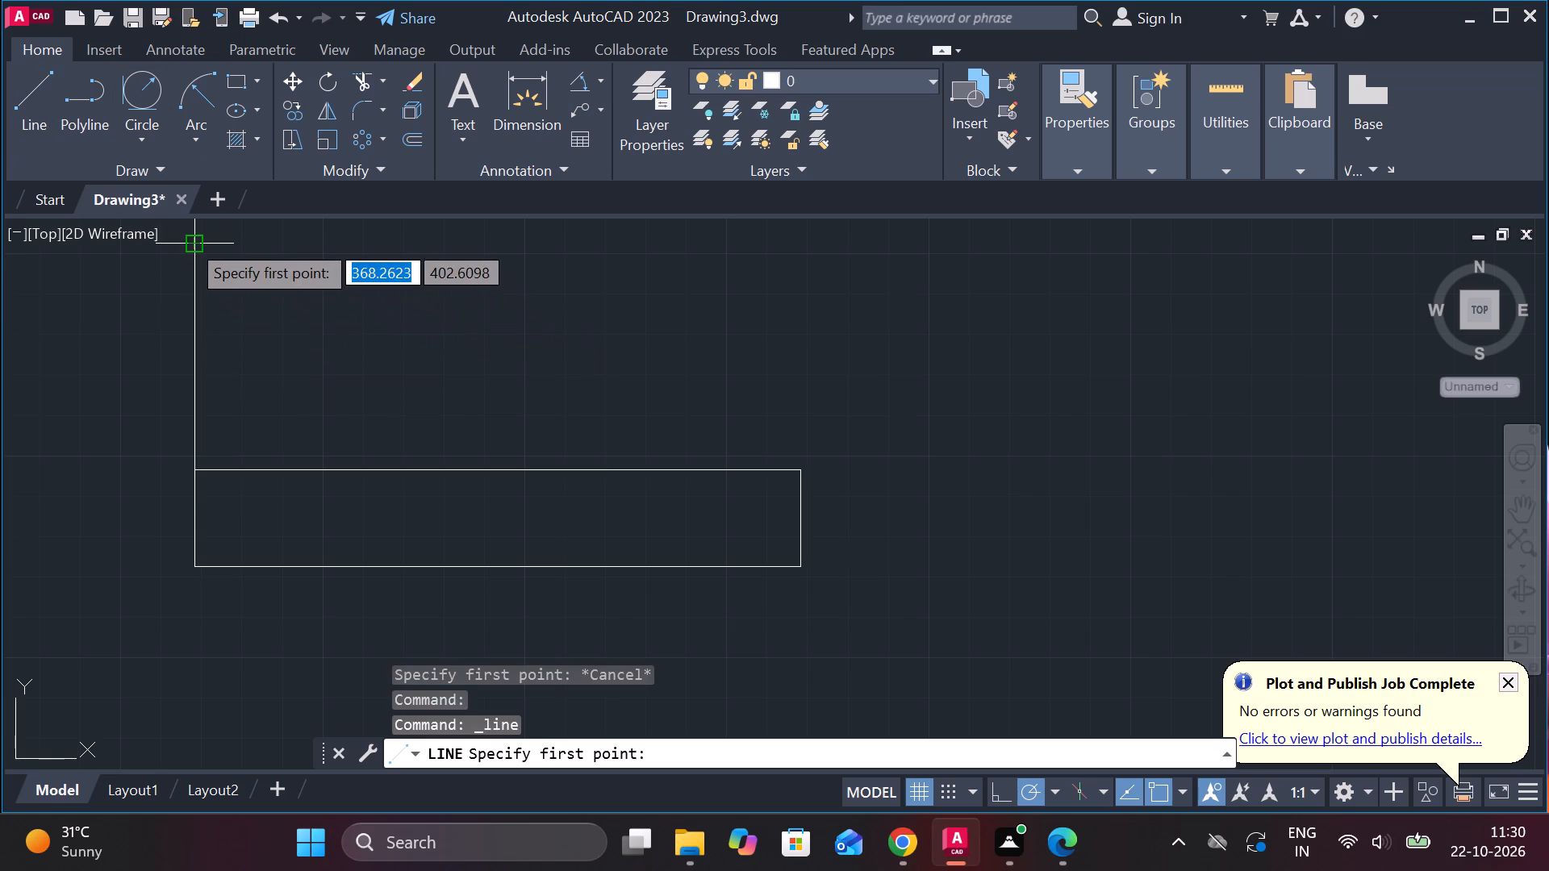
pyautogui.click(188, 240)
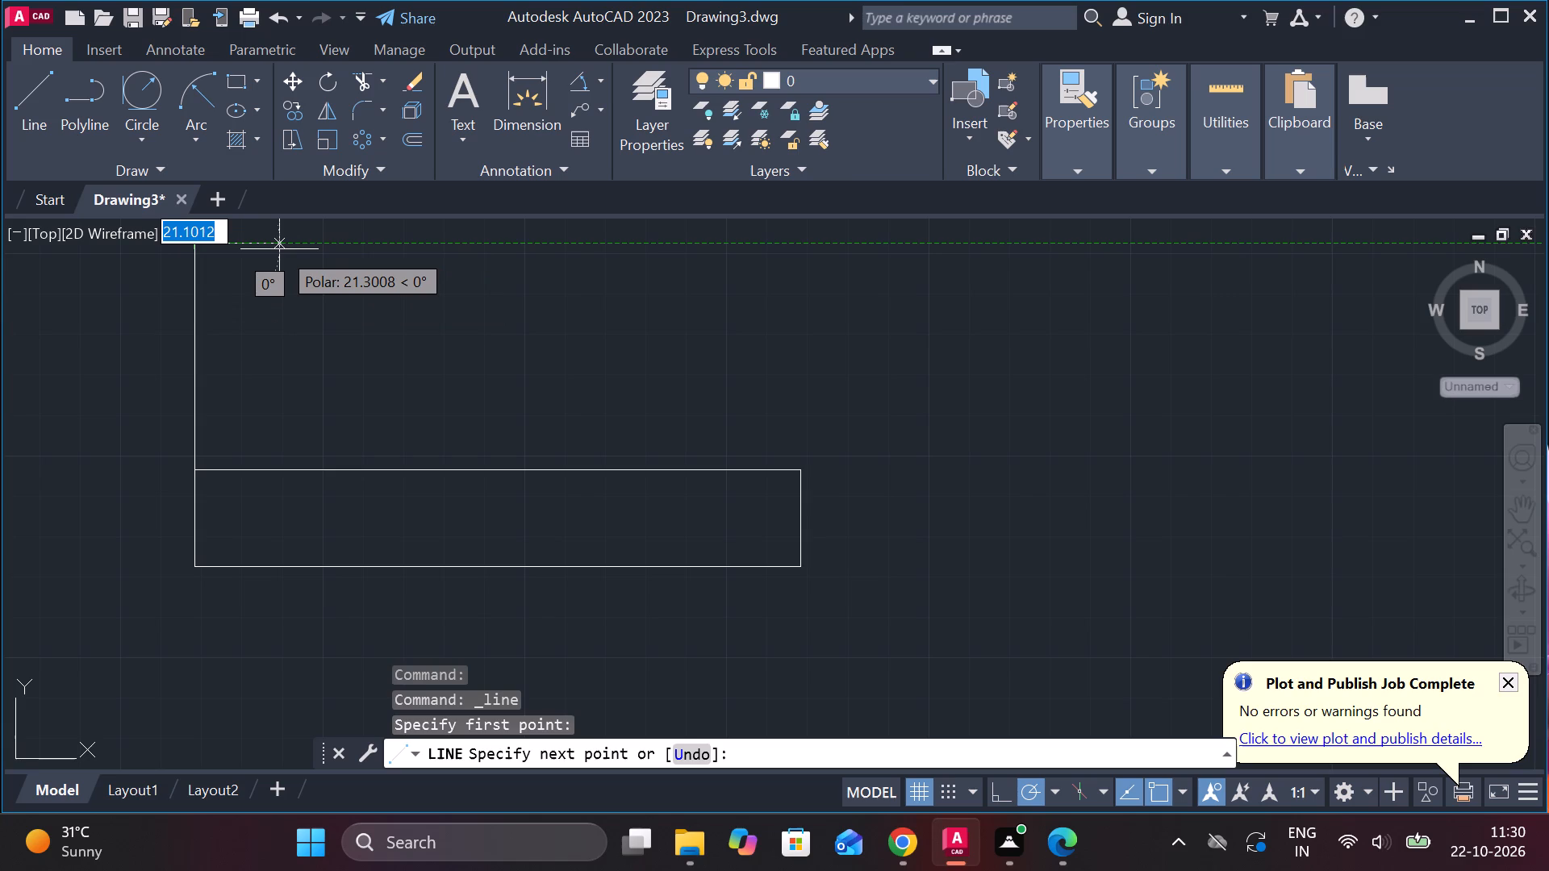
pyautogui.press('1')
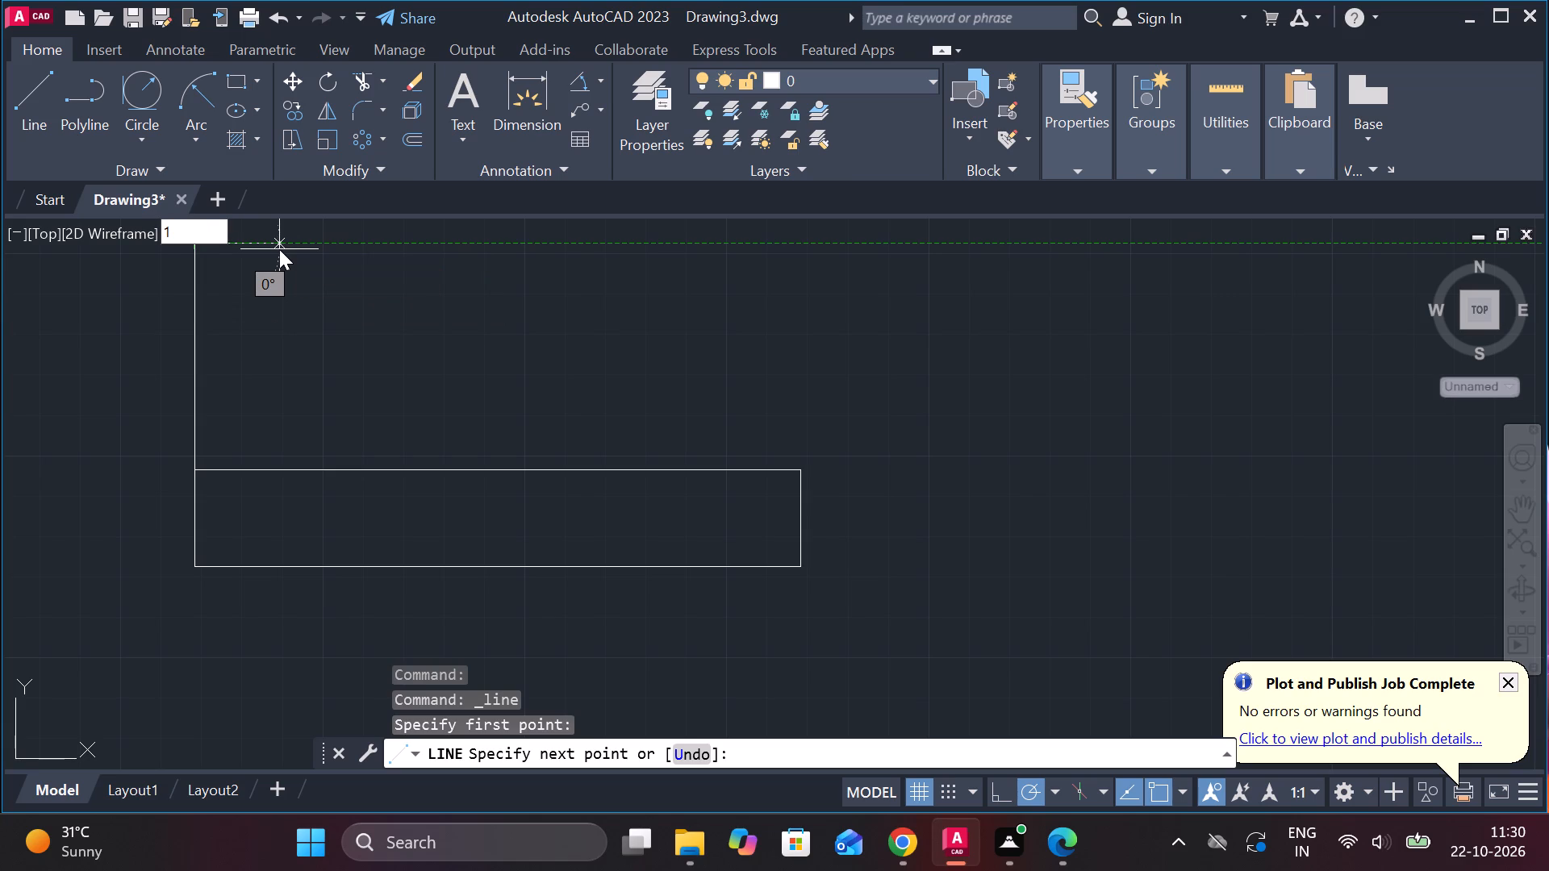
pyautogui.press('8')
pyautogui.press('Return')
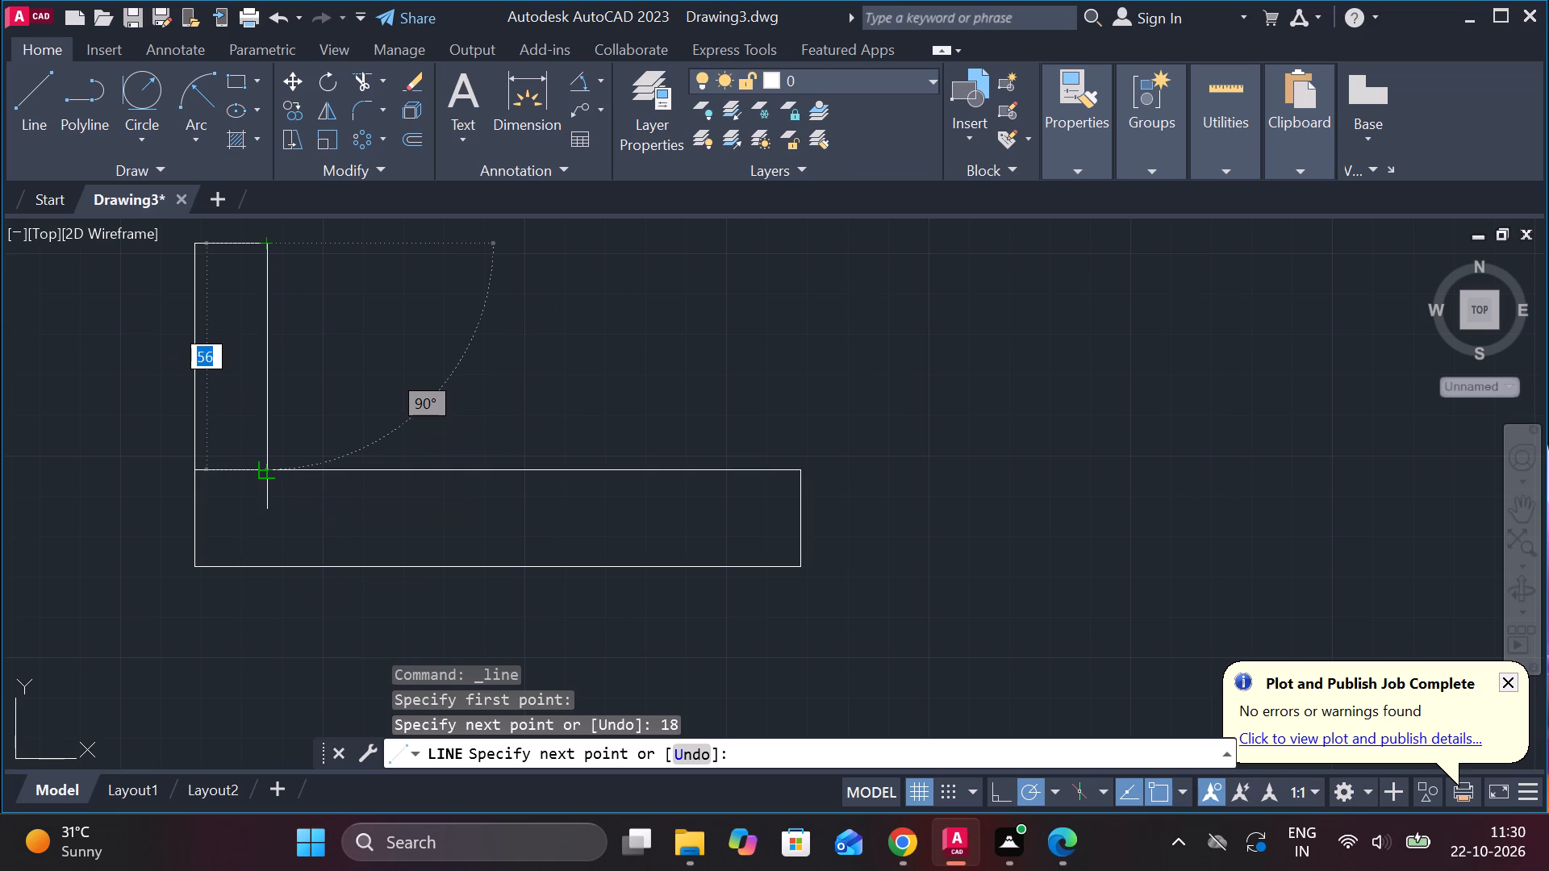
pyautogui.click(267, 471)
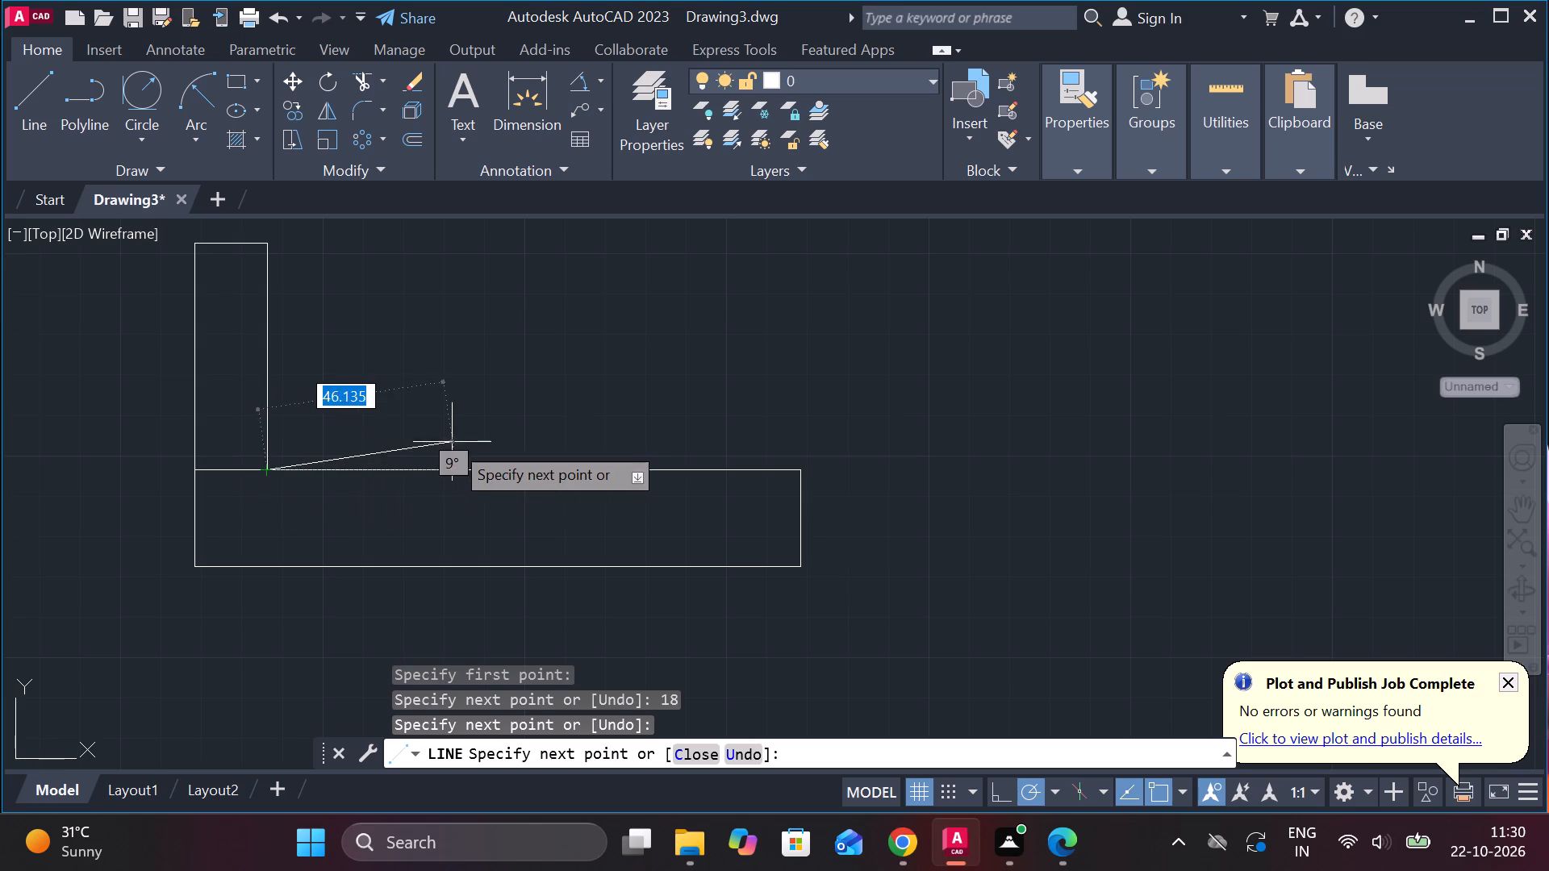
pyautogui.press('Escape')
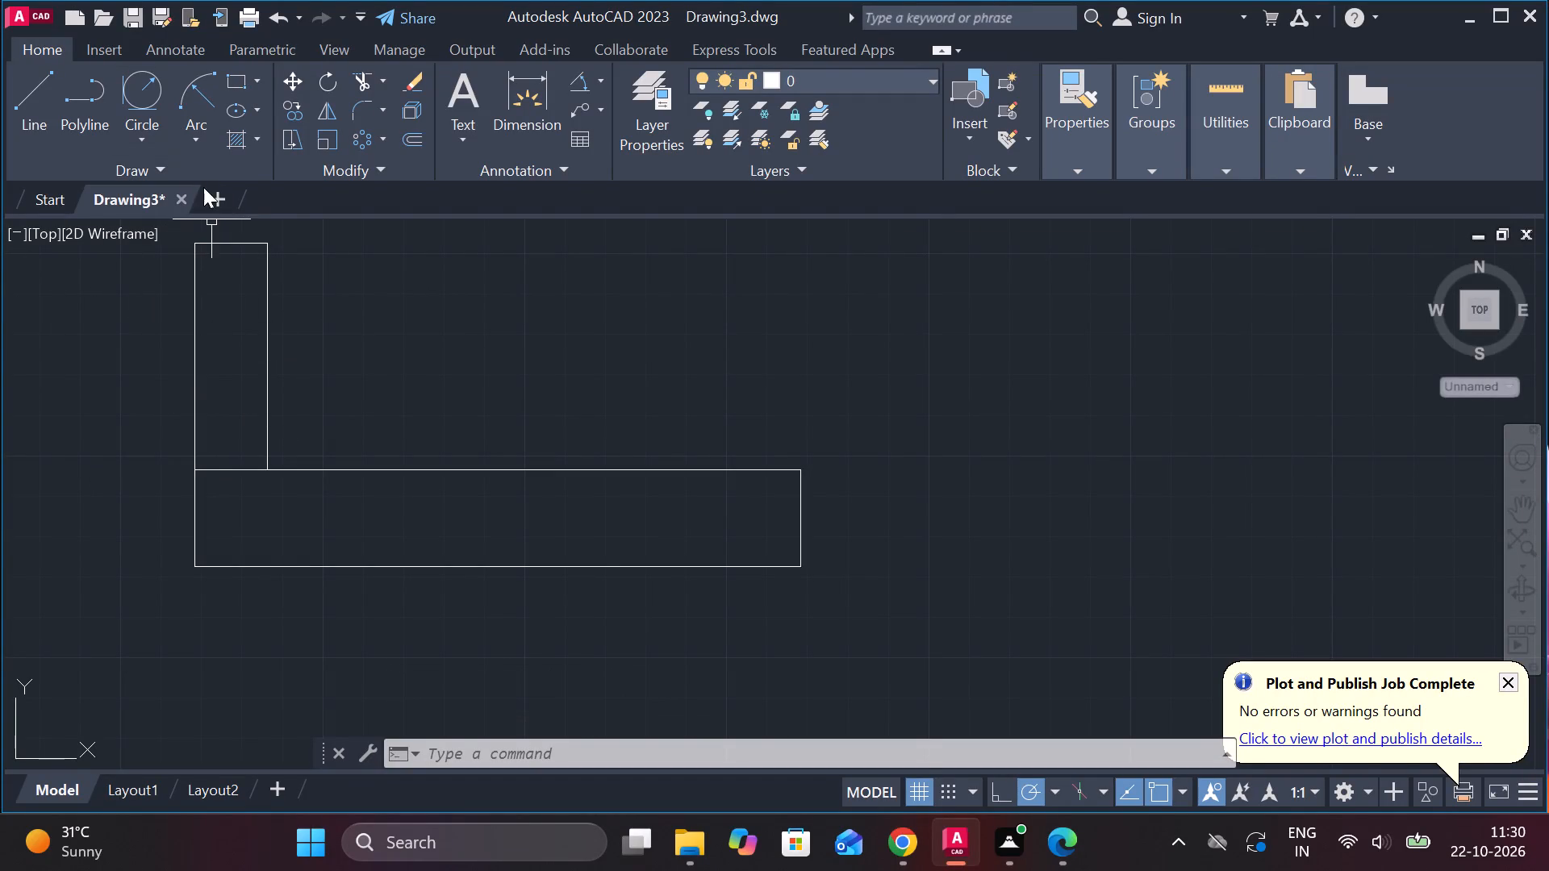
# Copy the upright's 18-unit top edge 6 units straight down.
pyautogui.click(230, 246)
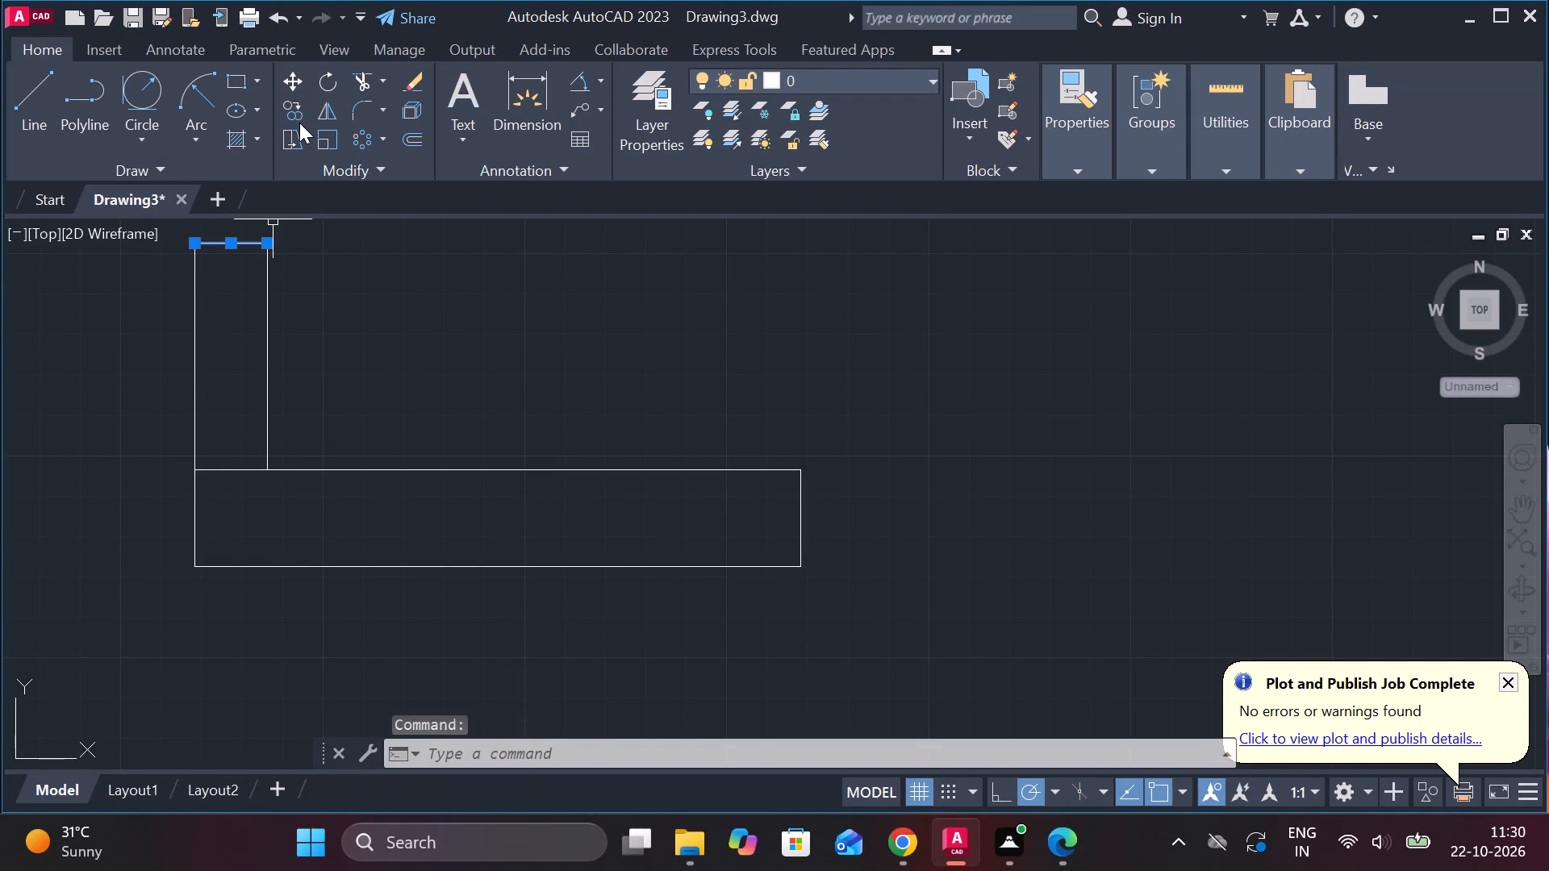
pyautogui.click(294, 111)
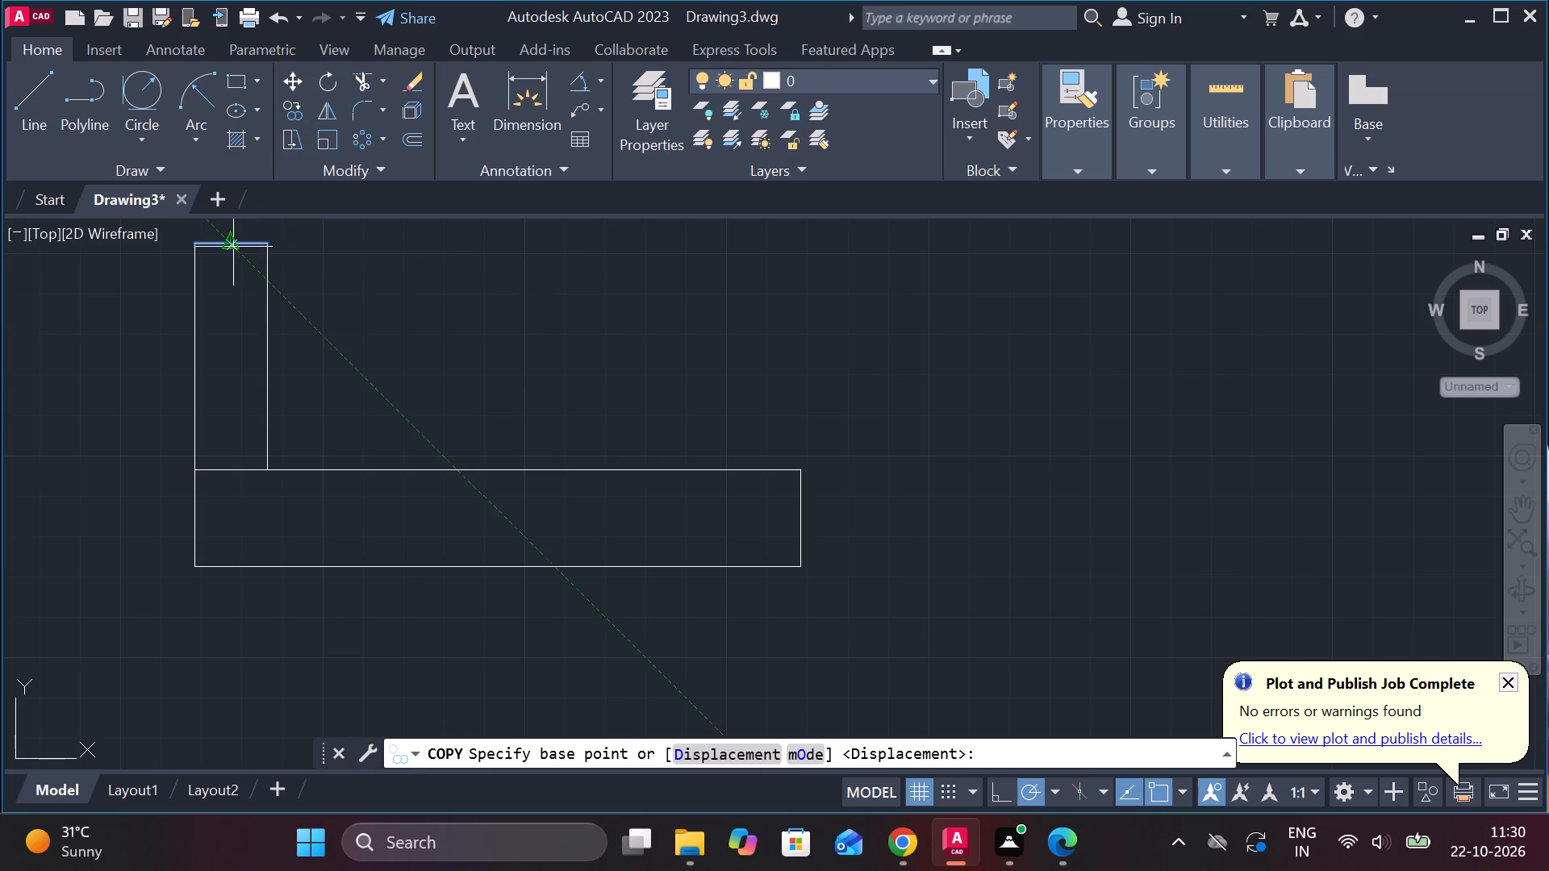
pyautogui.click(234, 248)
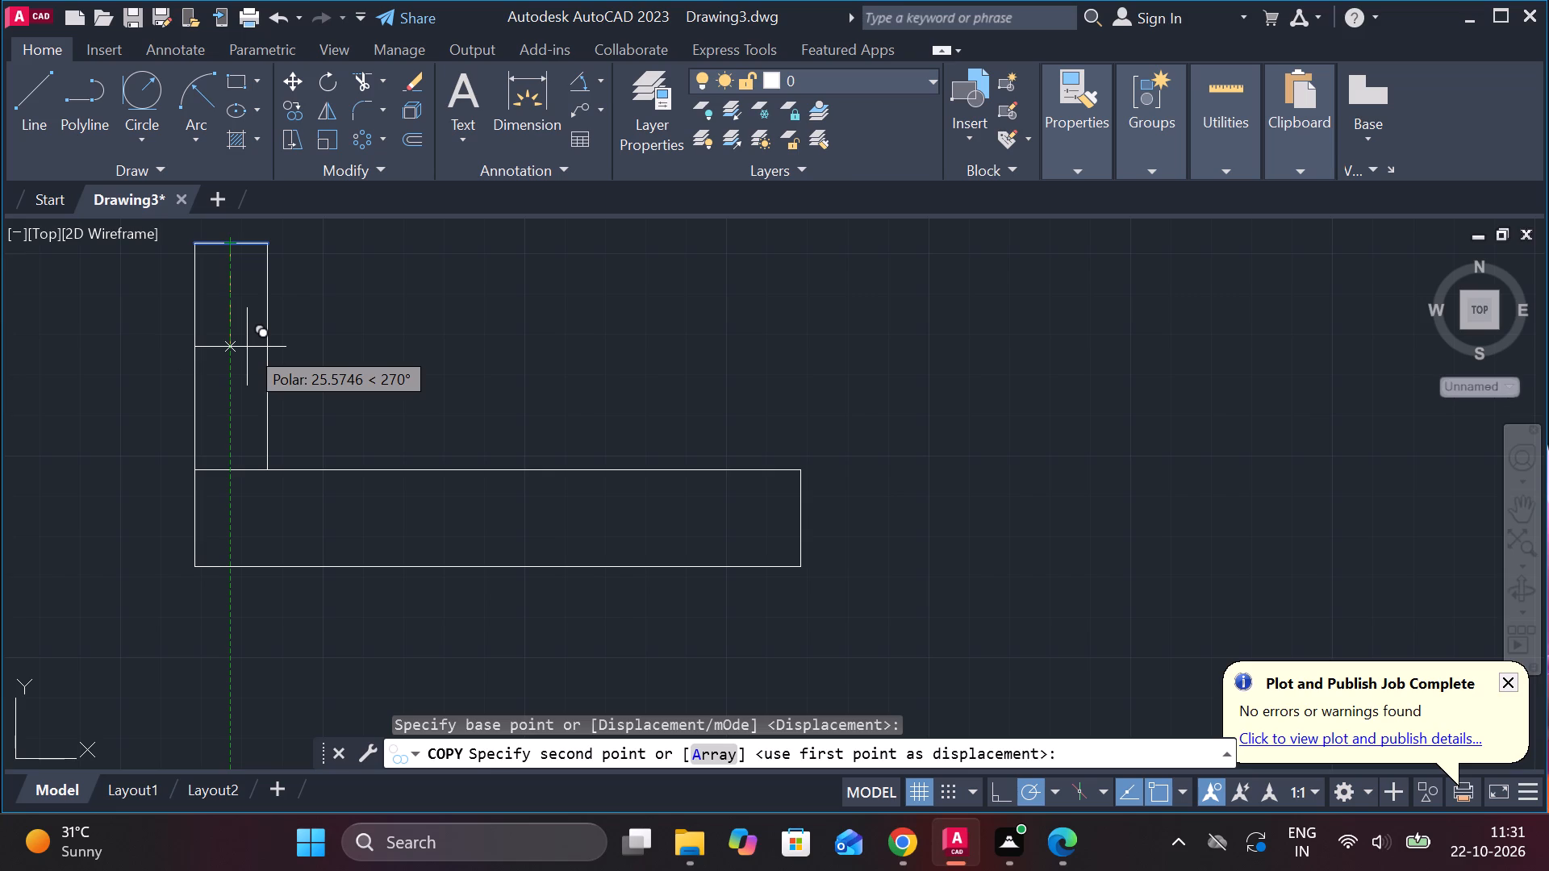
pyautogui.press('6')
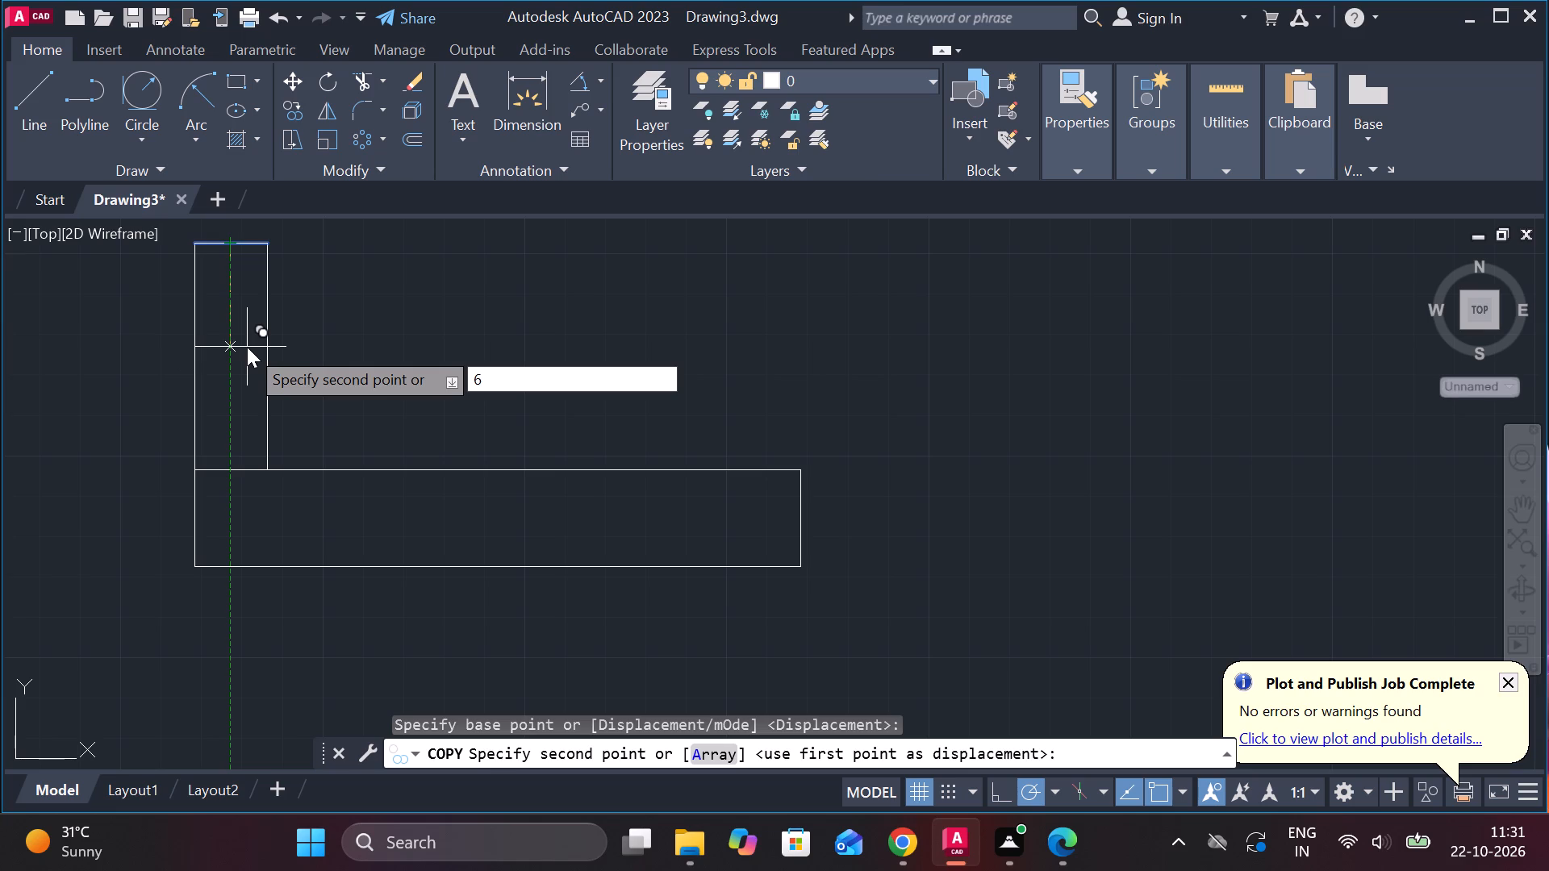
pyautogui.press('Return')
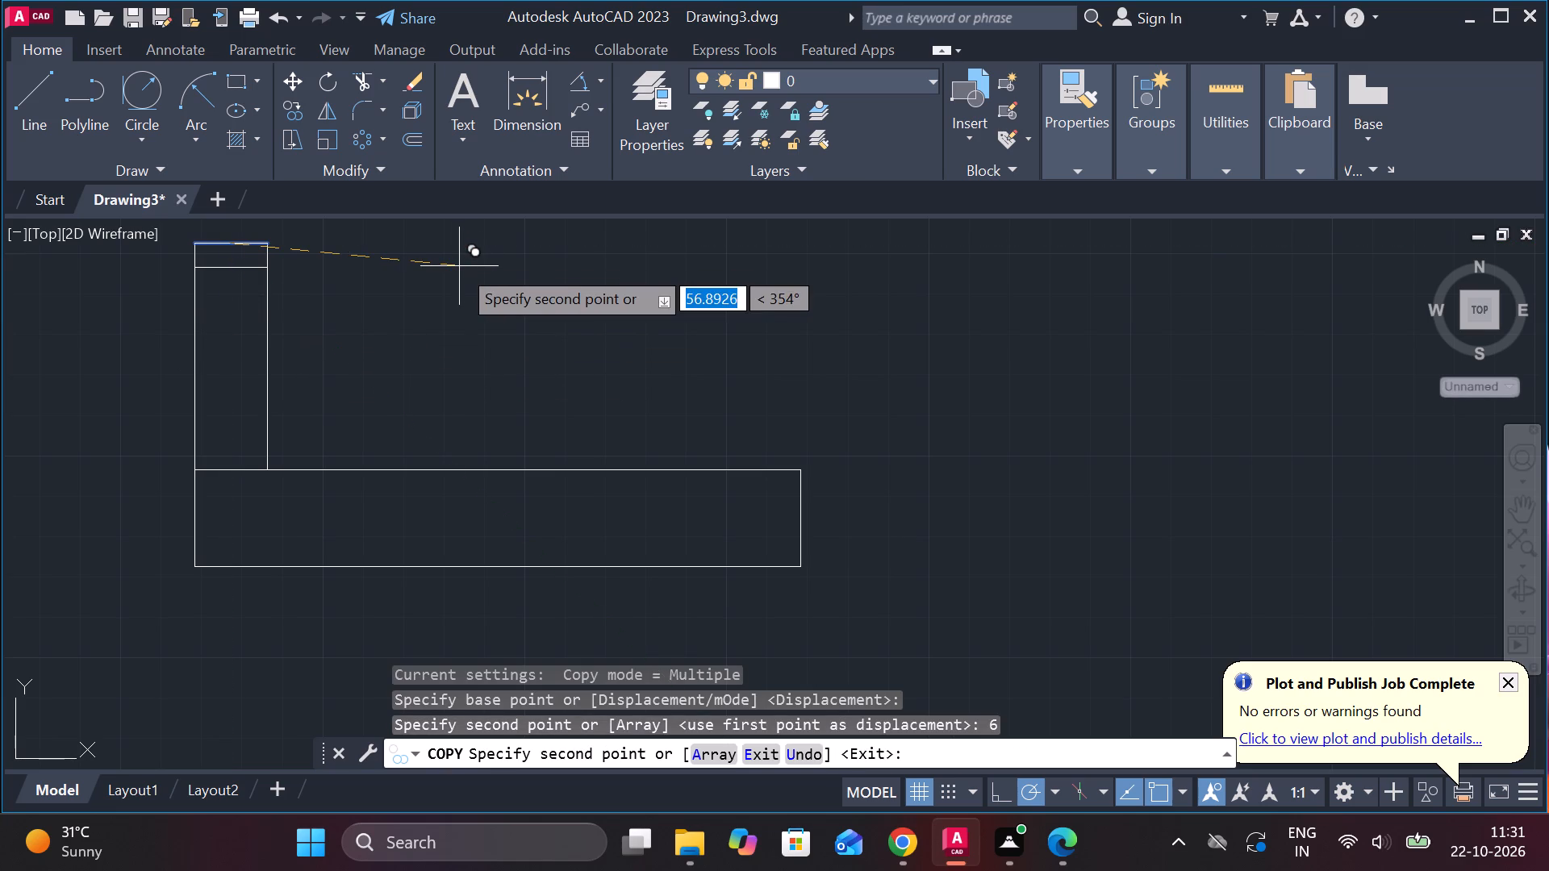
pyautogui.press('Escape')
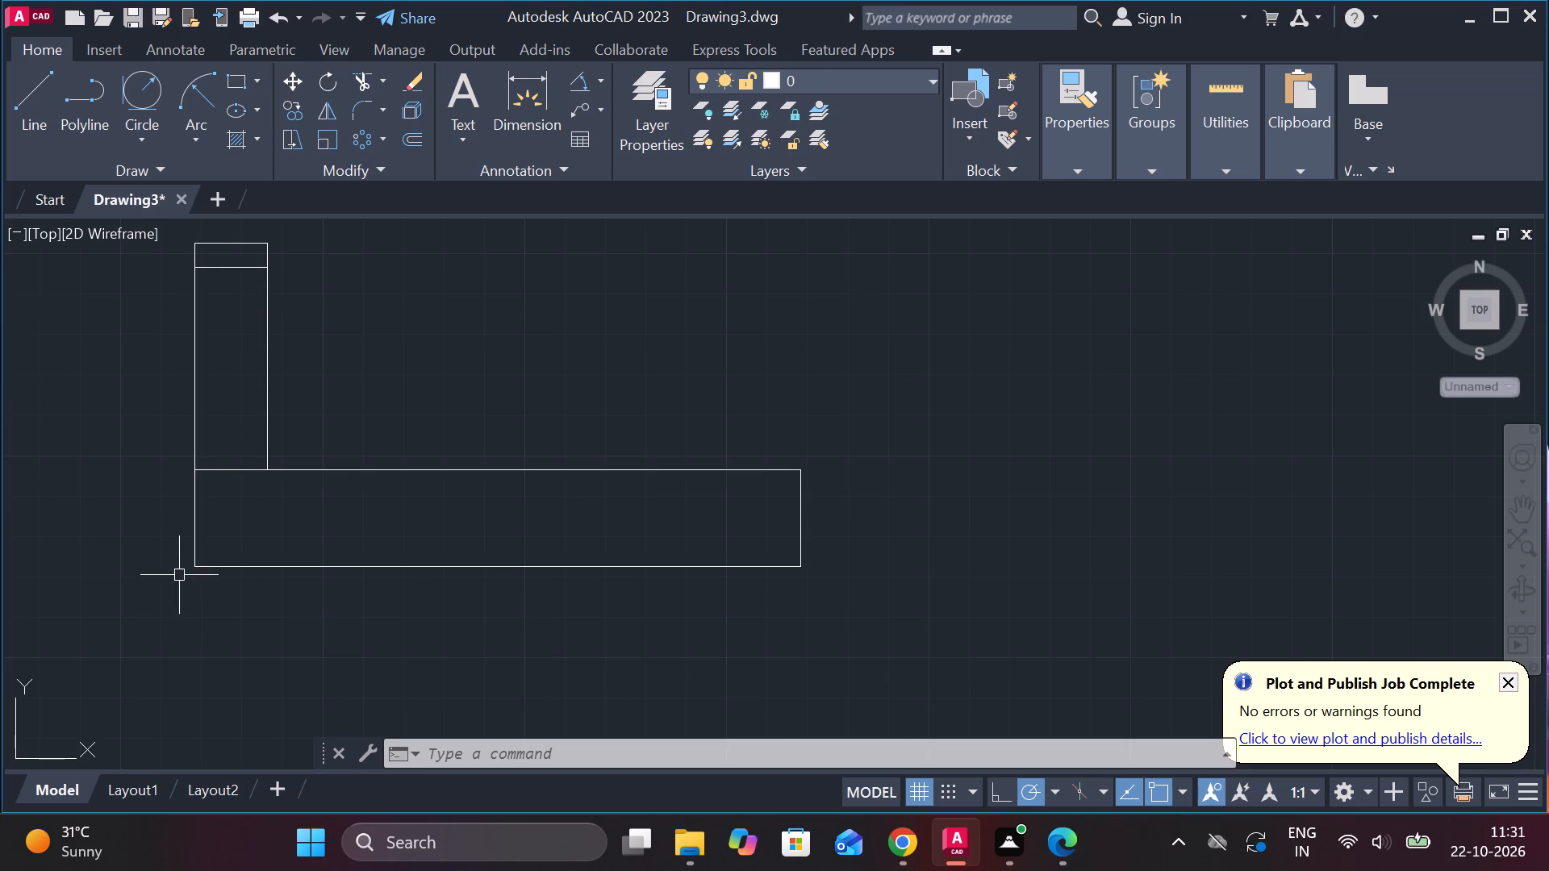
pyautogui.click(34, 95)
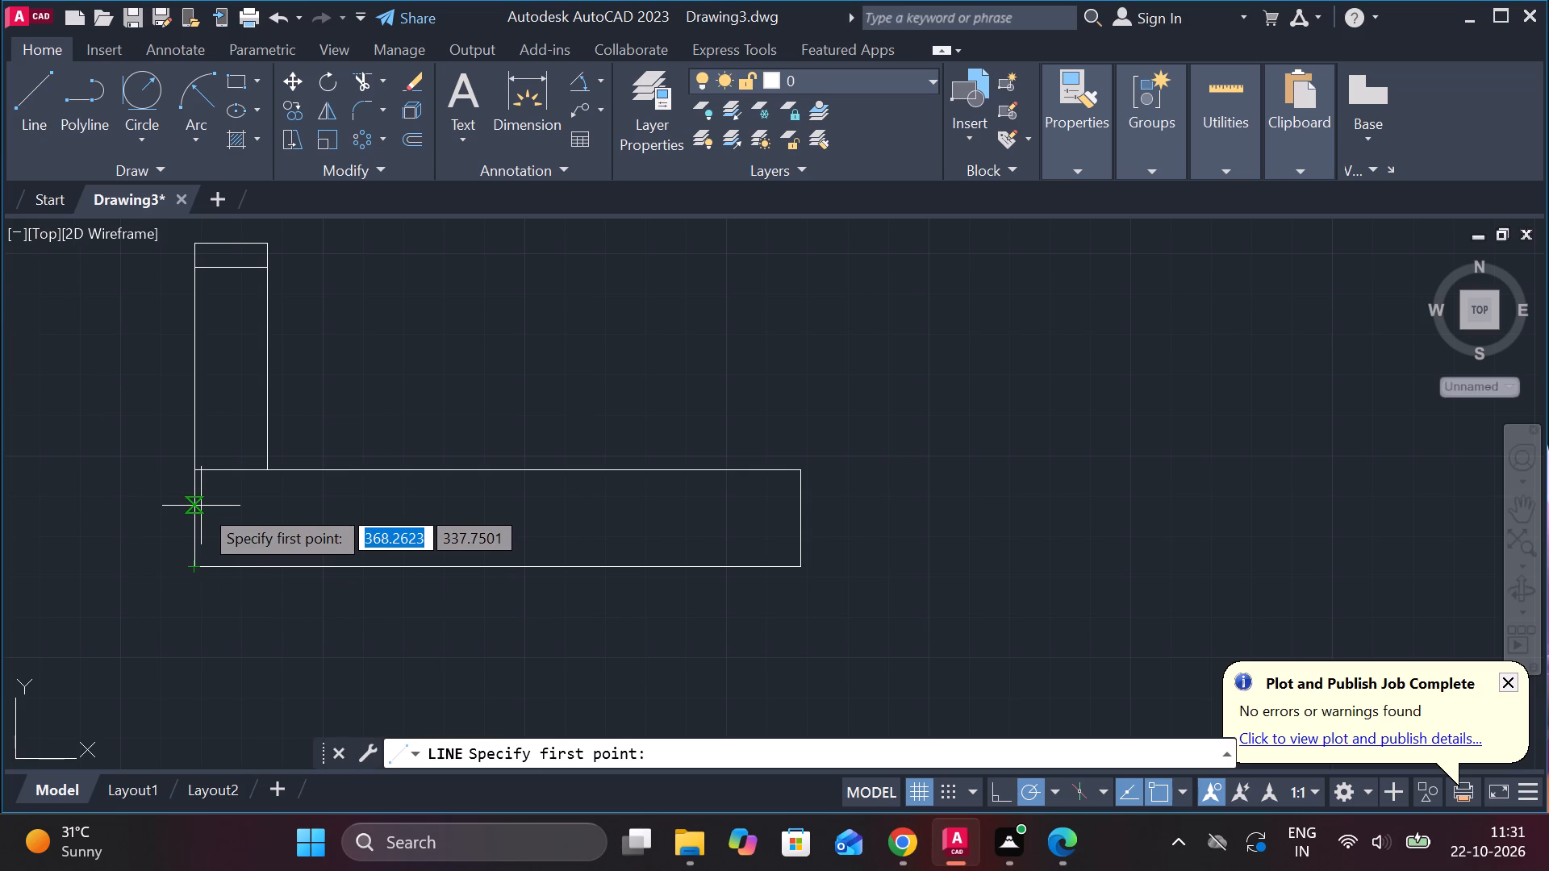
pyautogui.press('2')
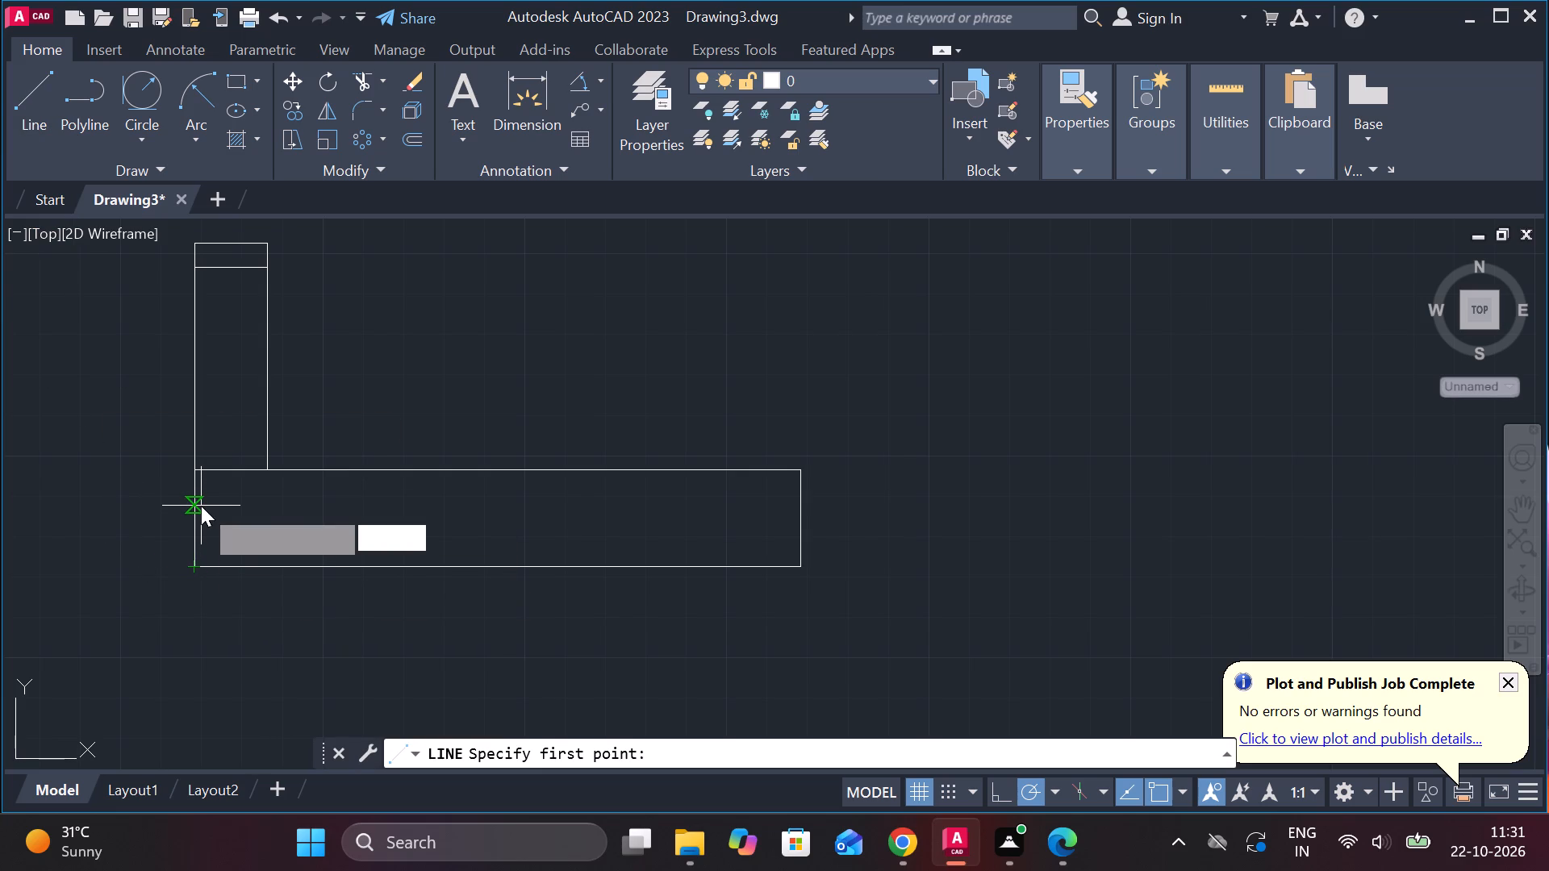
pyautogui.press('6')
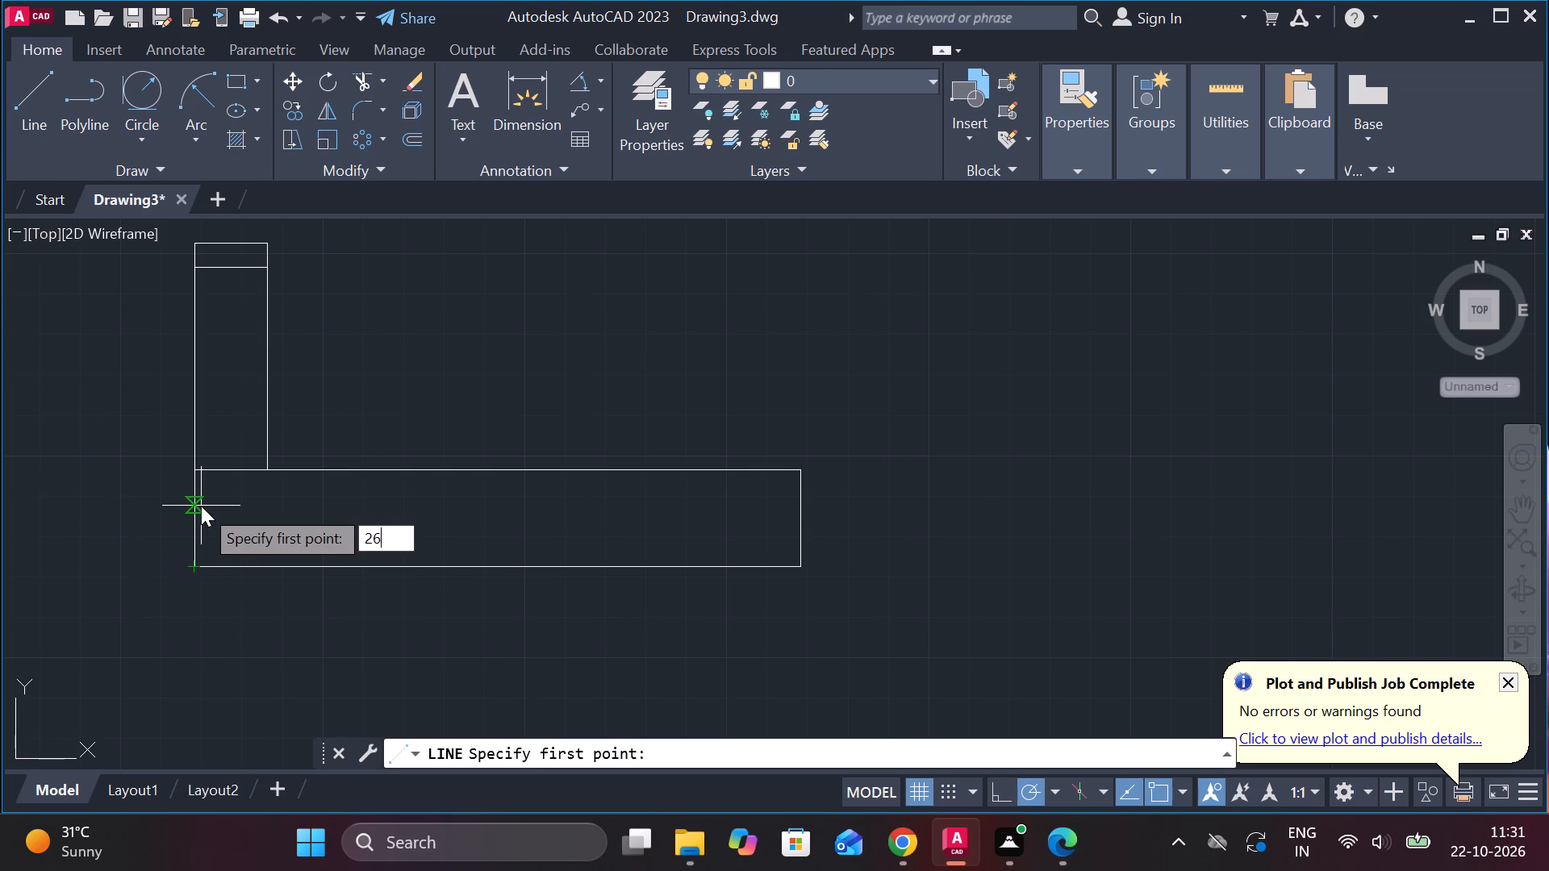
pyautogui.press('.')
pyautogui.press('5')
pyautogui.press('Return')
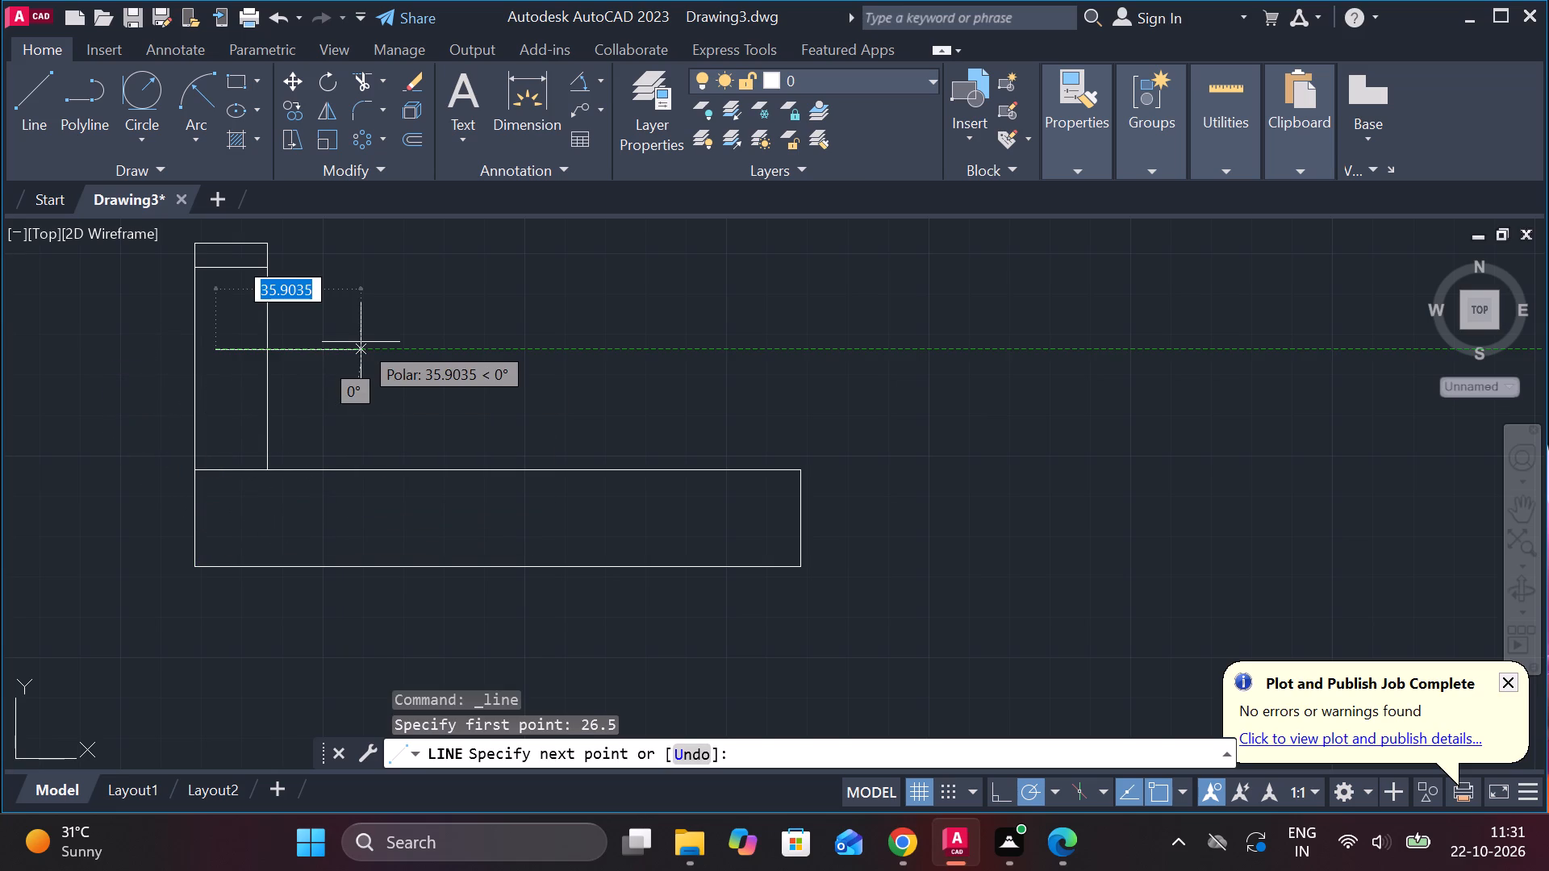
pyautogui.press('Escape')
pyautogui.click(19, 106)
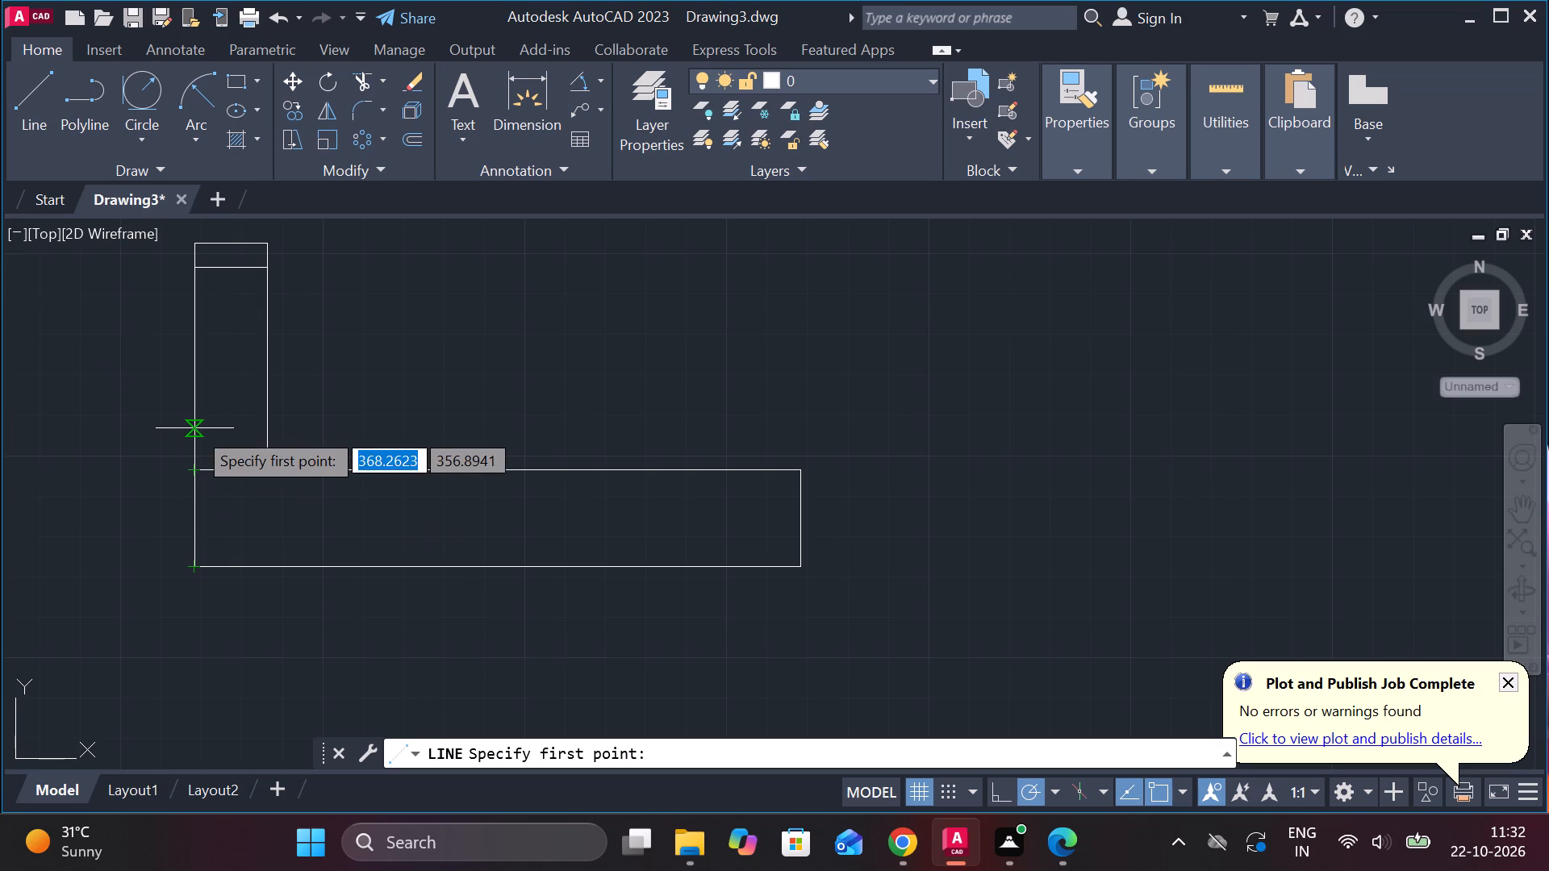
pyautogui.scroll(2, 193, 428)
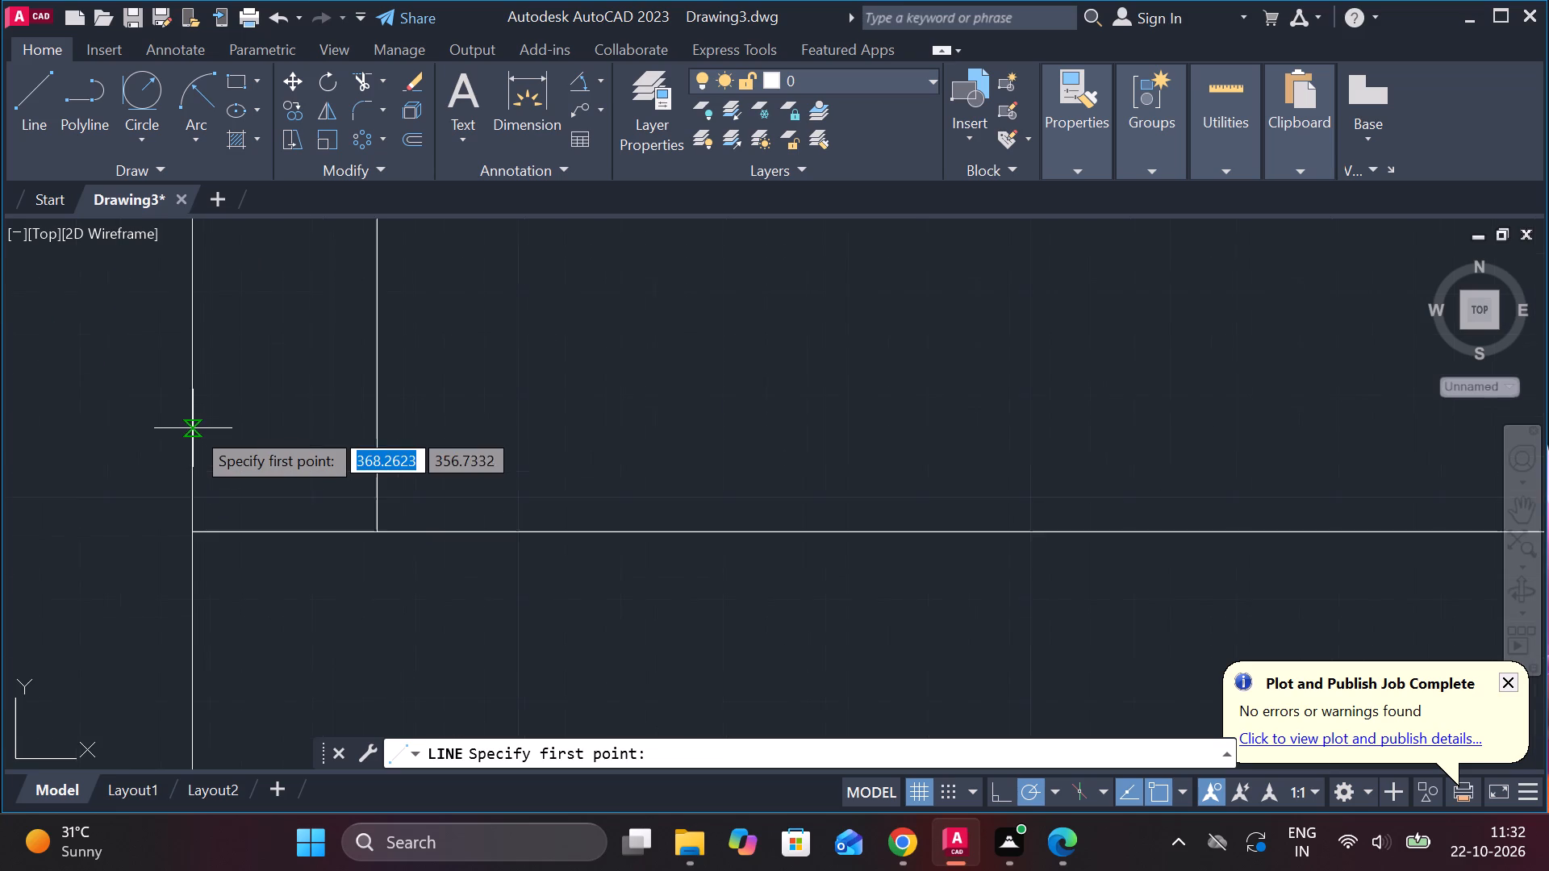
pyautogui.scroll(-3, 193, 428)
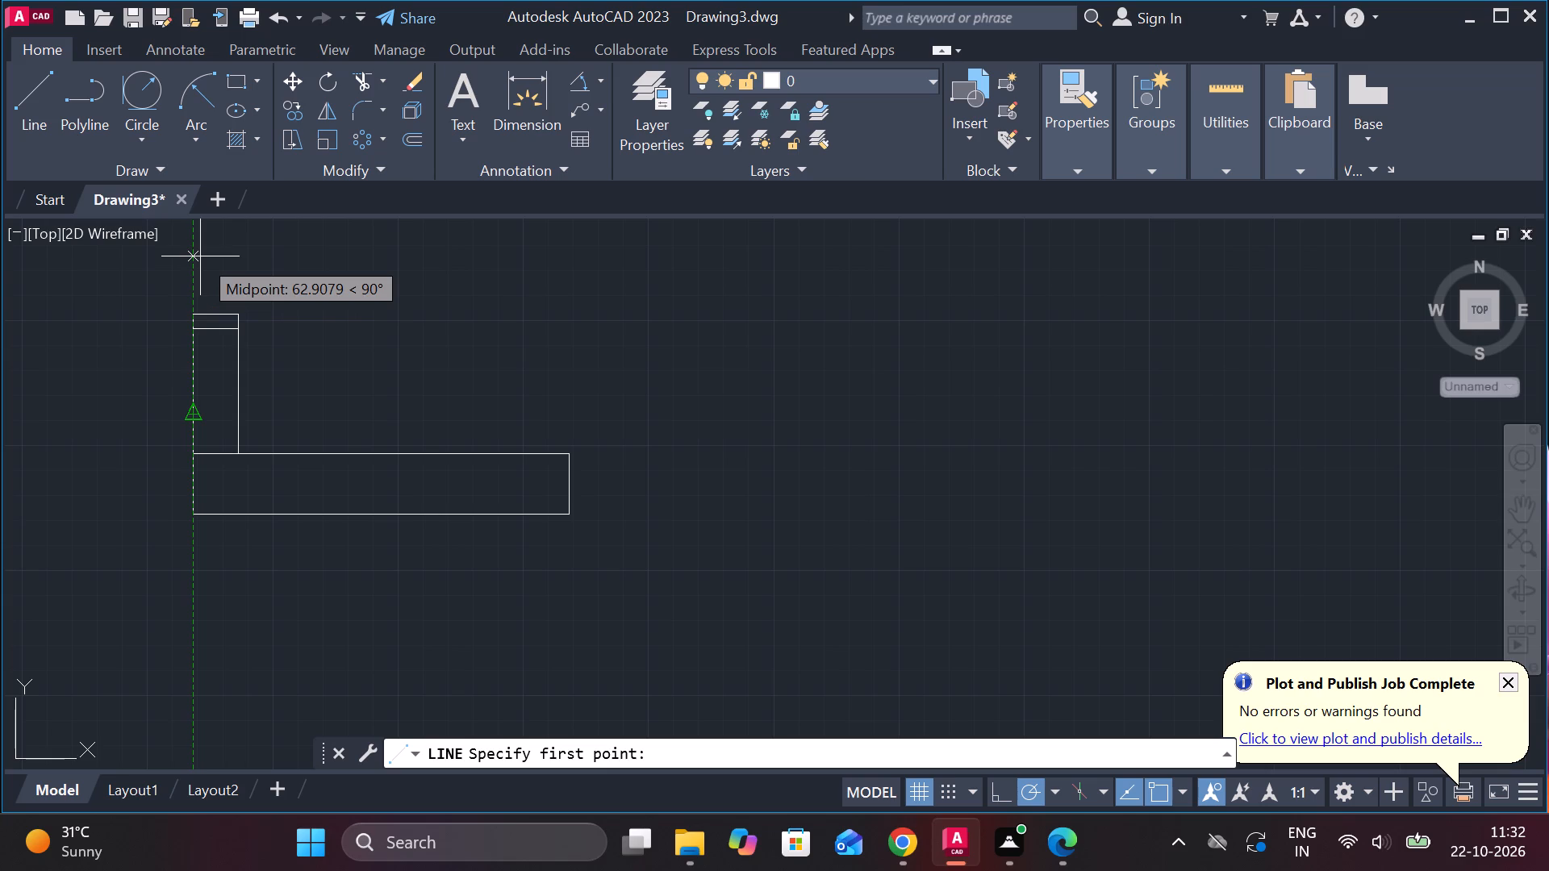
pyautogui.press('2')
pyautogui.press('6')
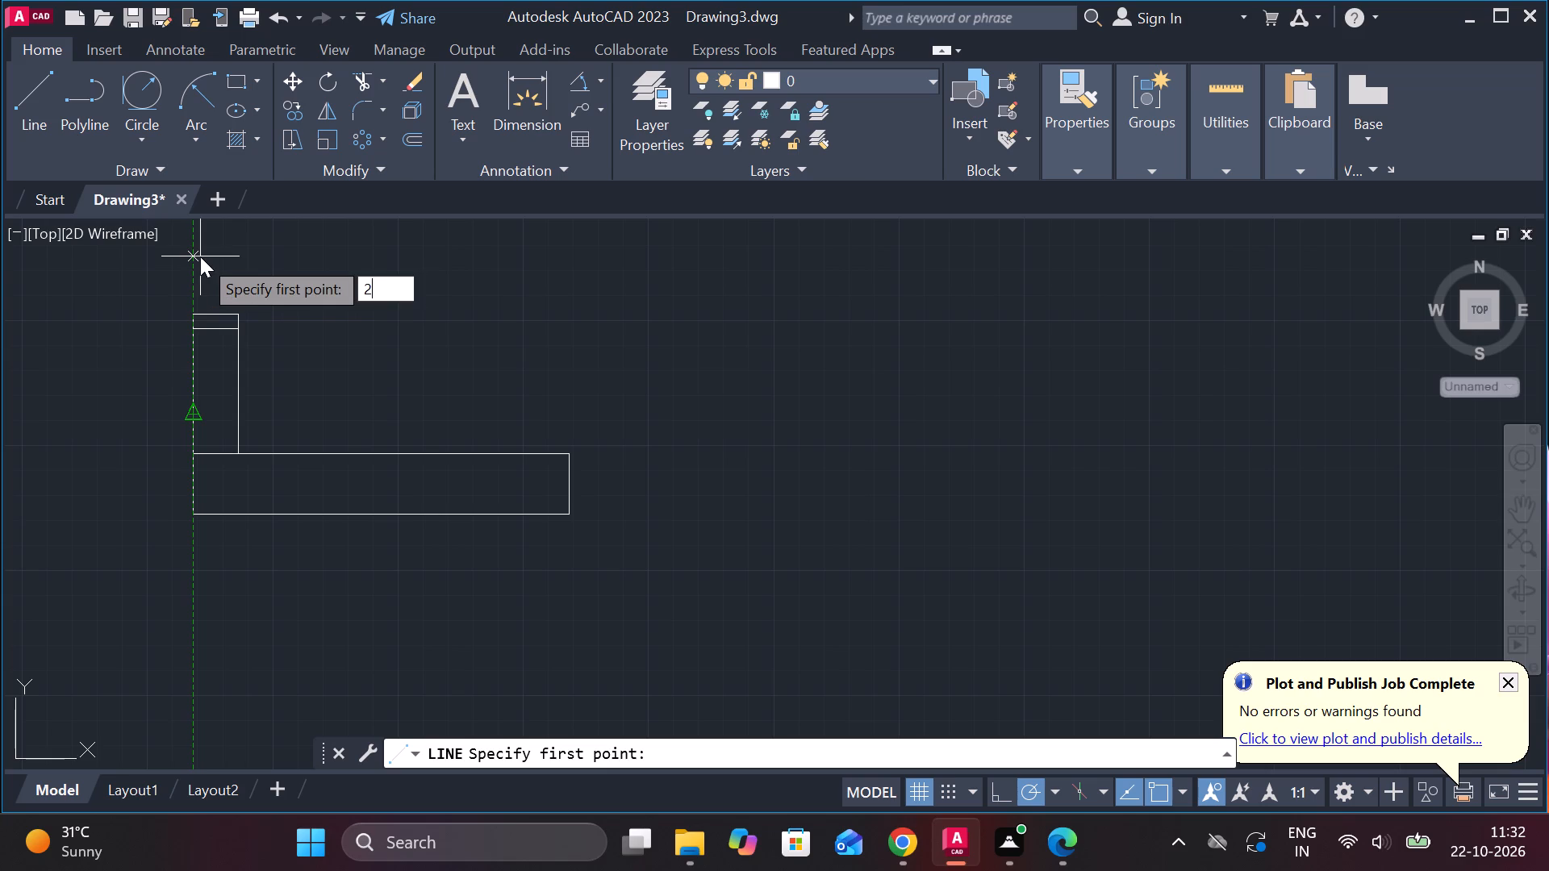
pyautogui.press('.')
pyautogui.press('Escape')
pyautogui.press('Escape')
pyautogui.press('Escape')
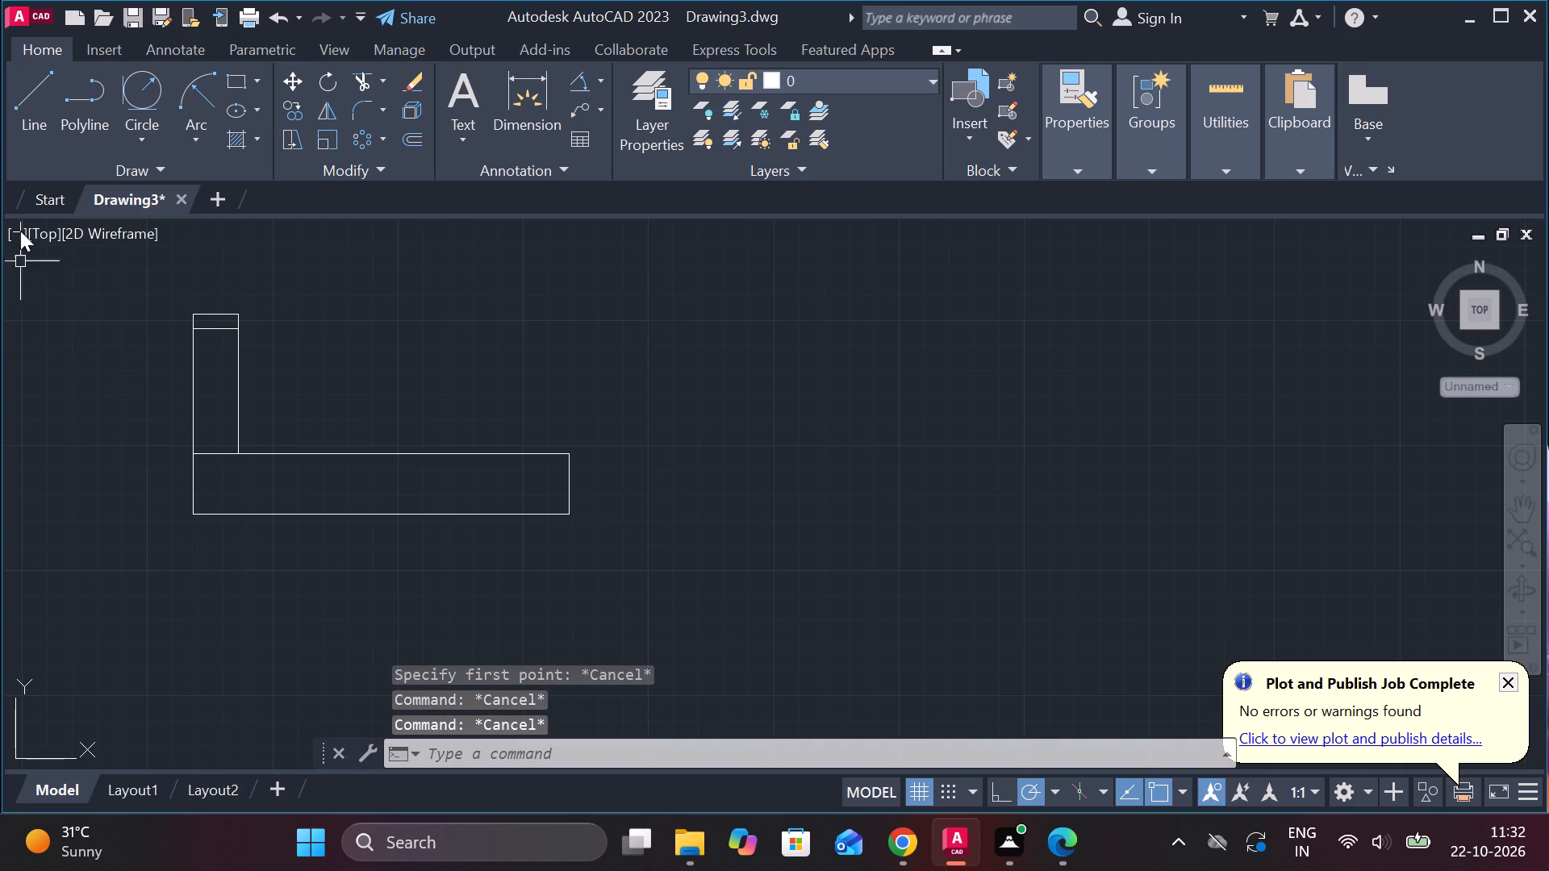
# Draw a horizontal line across the upright, starting 26.5 above the base's lower-left corner and ending at the upright's right edge.
pyautogui.press('l')
pyautogui.press('Return')
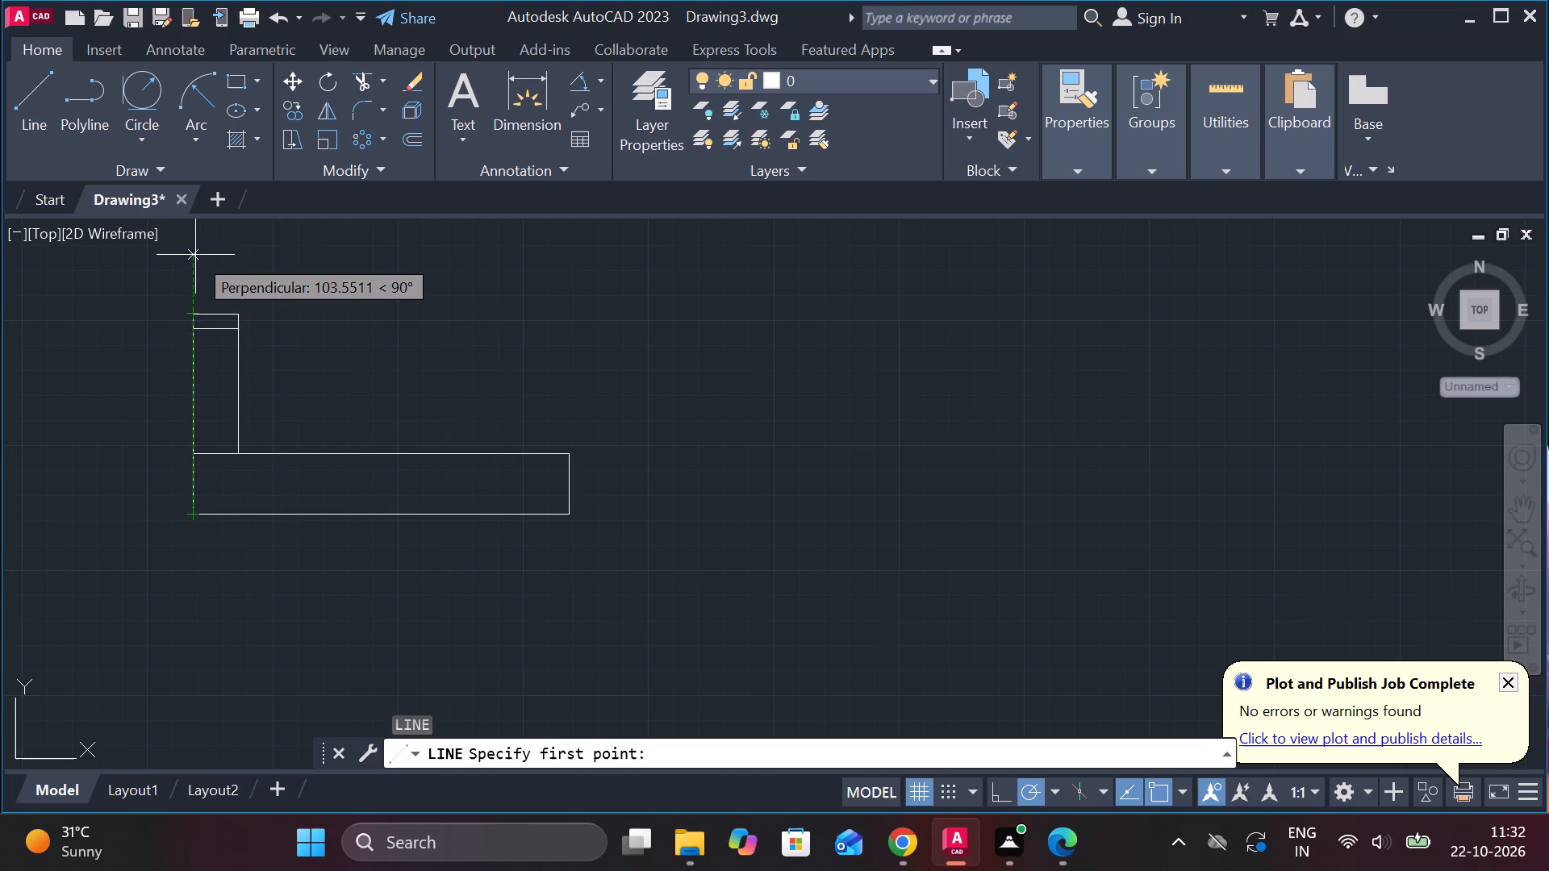
pyautogui.press('2')
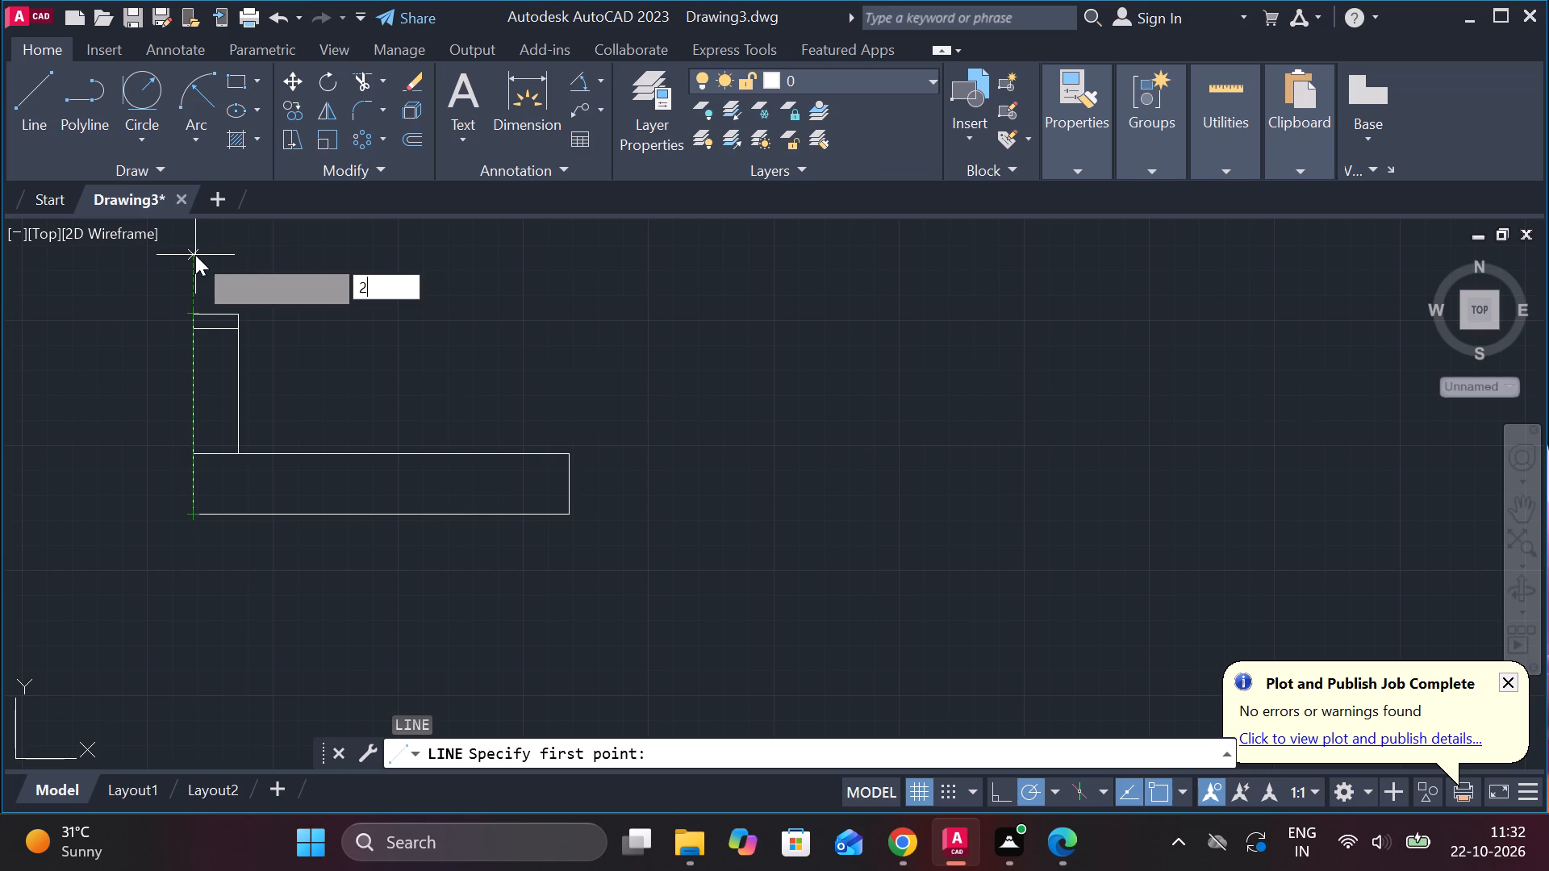
pyautogui.press('6')
pyautogui.press('.')
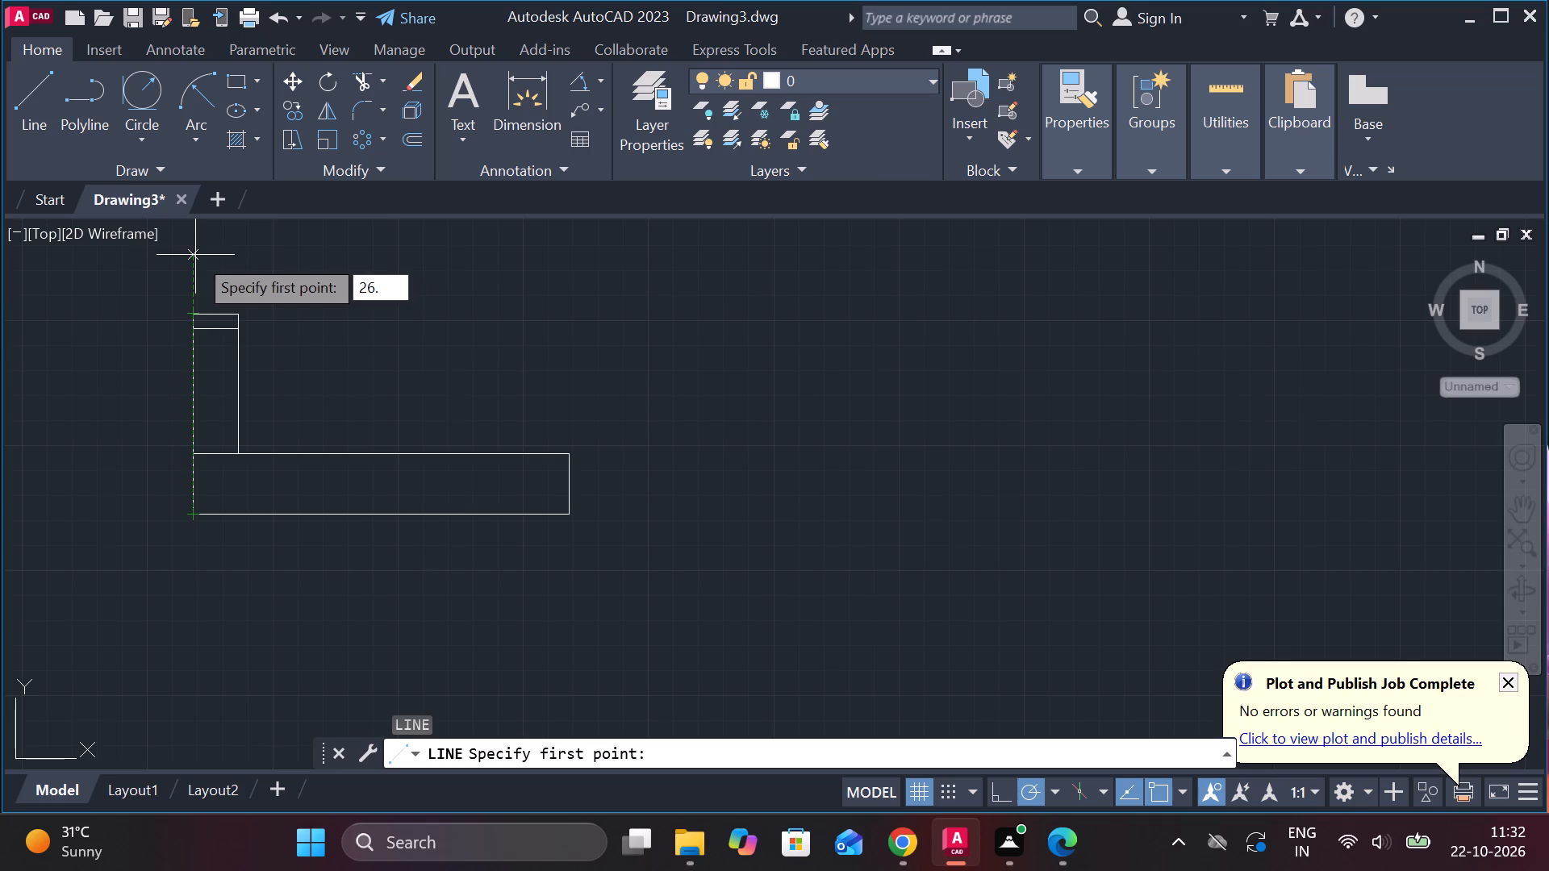
pyautogui.press('5')
pyautogui.press('Return')
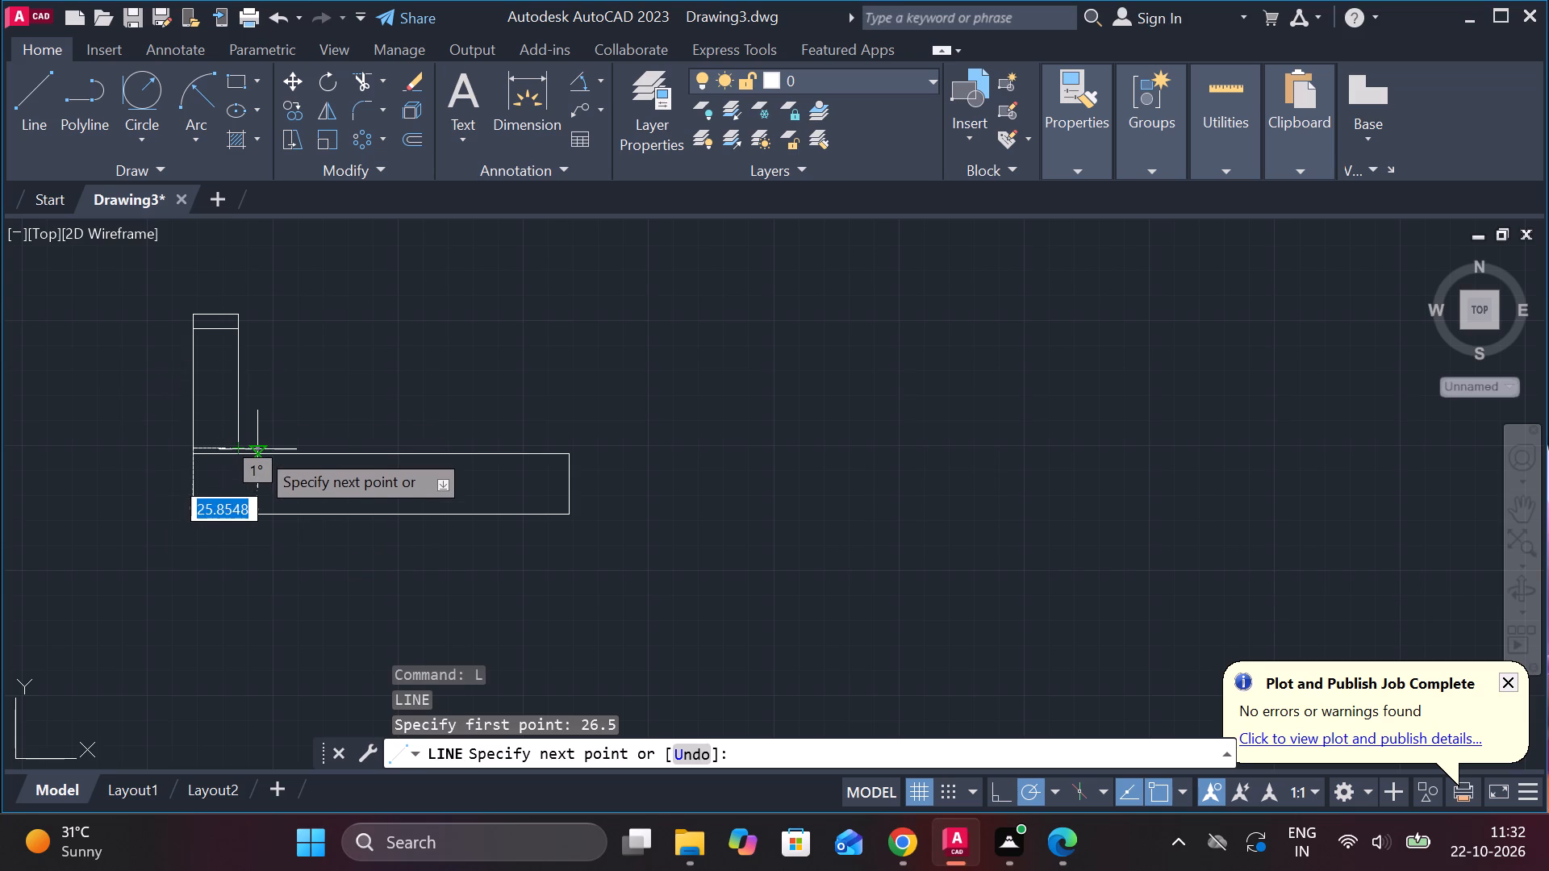
pyautogui.scroll(3, 242, 445)
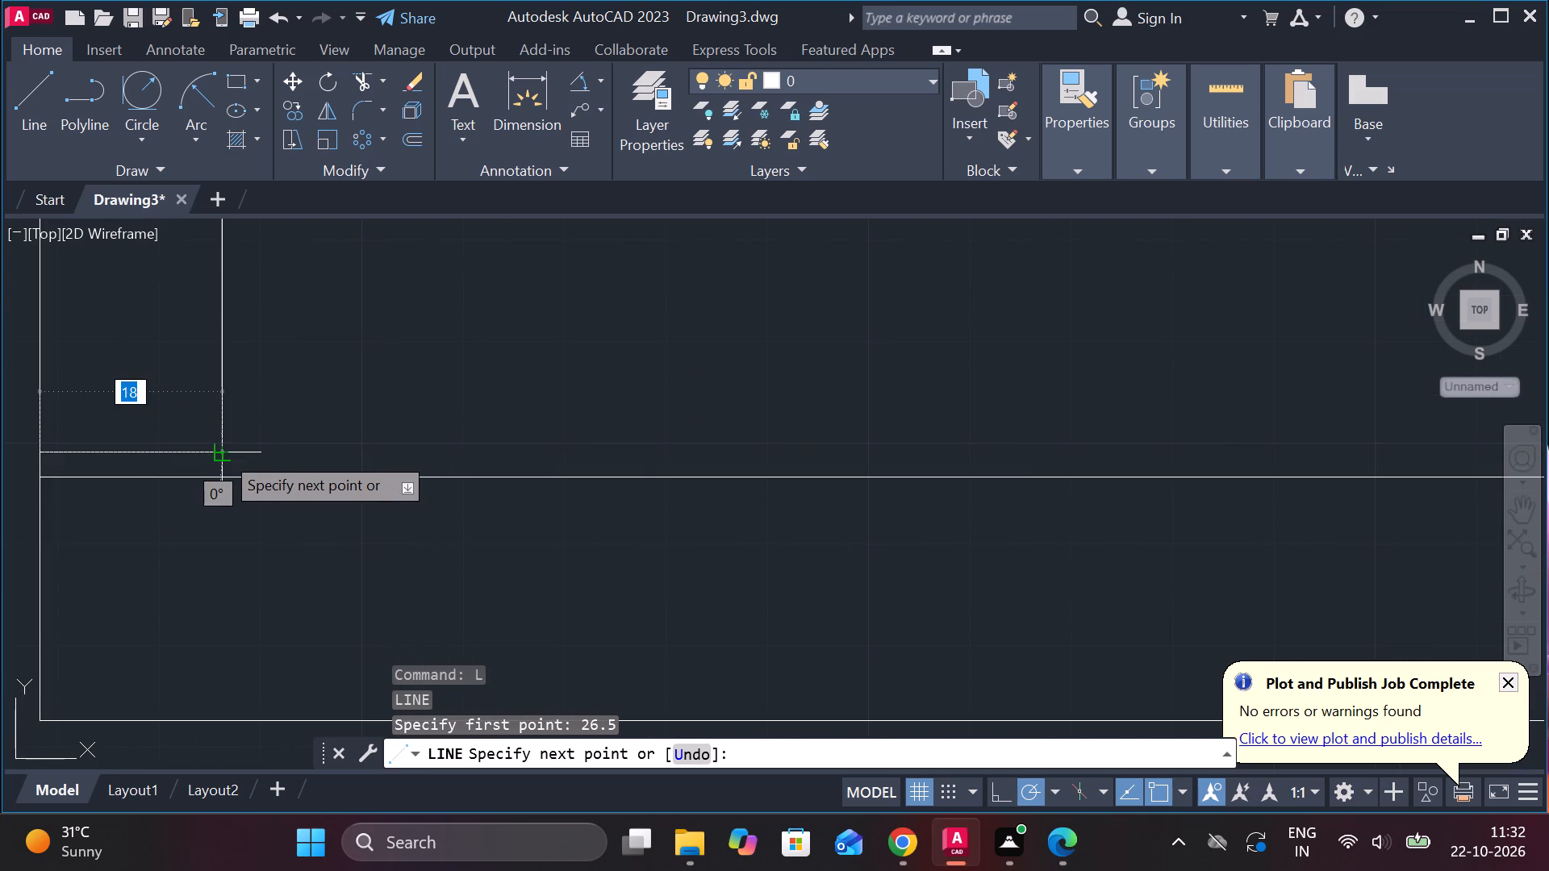
pyautogui.click(222, 452)
pyautogui.press('Escape')
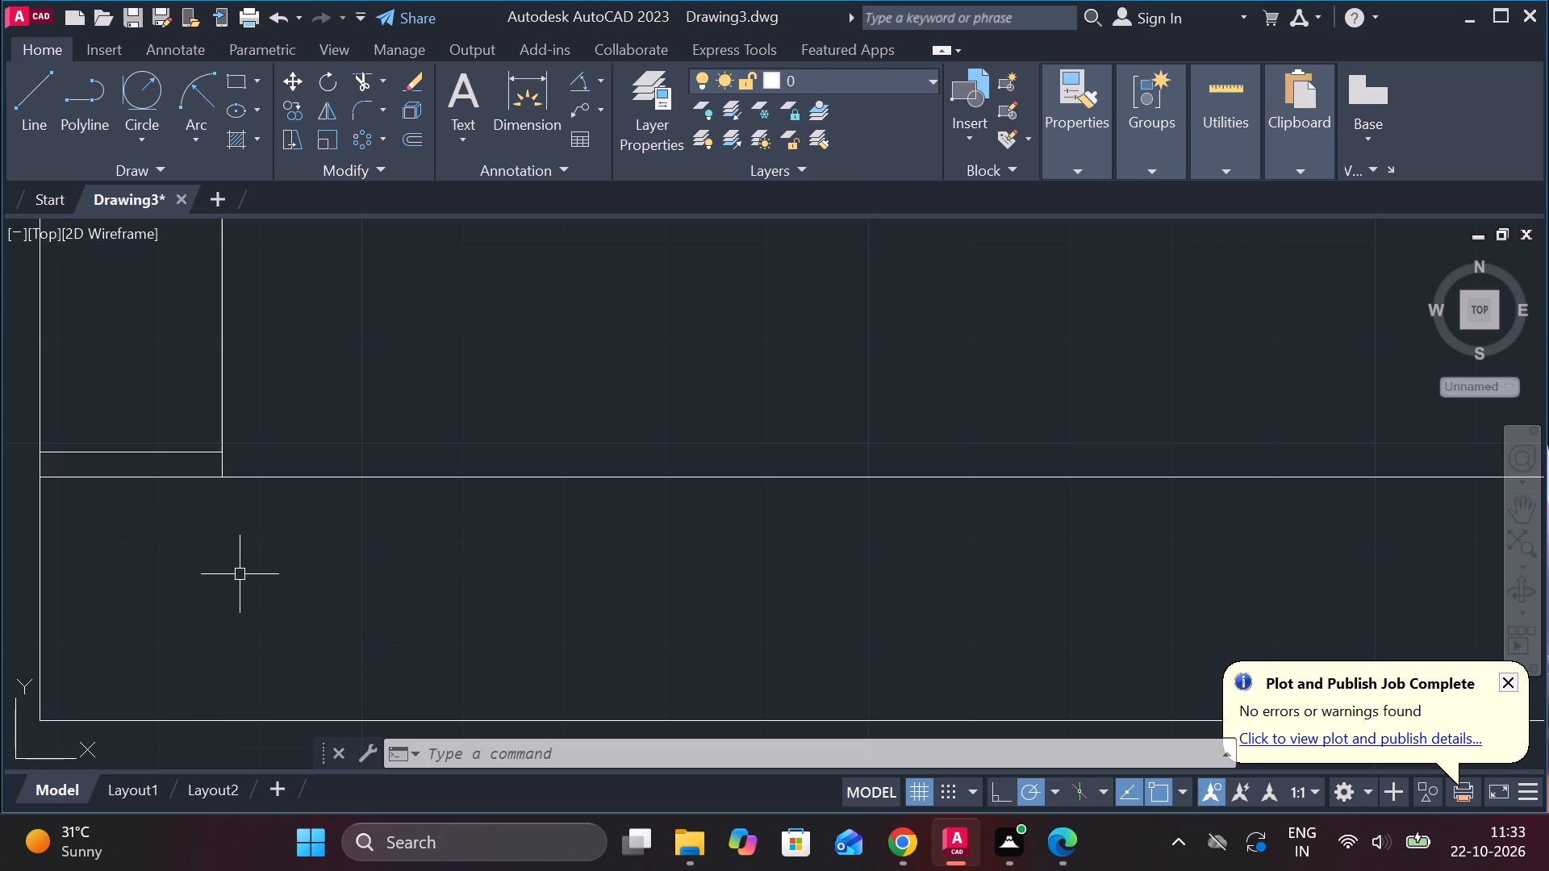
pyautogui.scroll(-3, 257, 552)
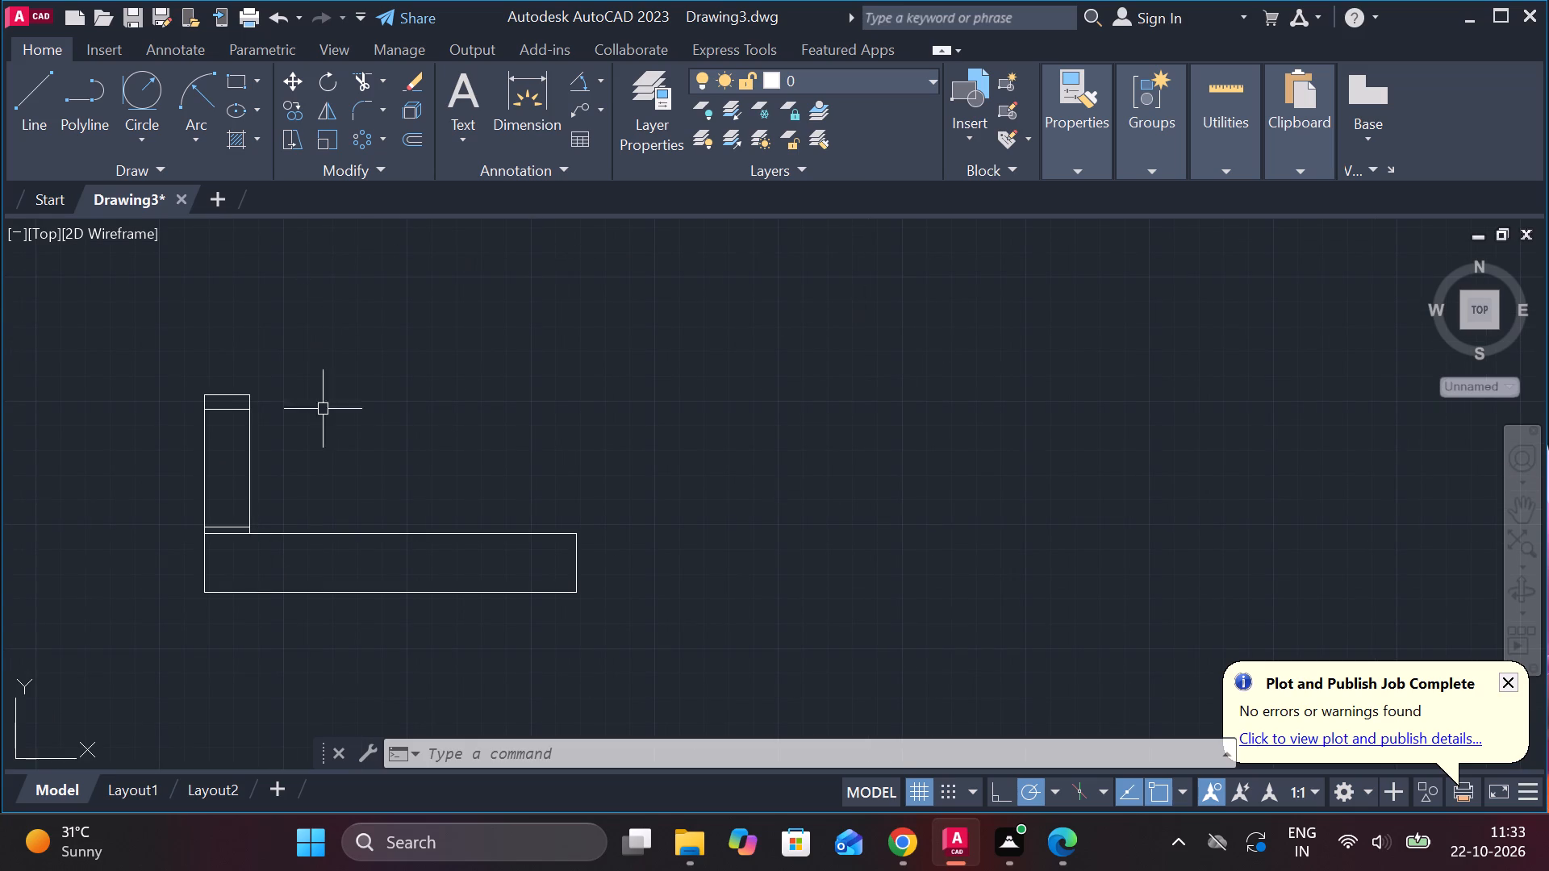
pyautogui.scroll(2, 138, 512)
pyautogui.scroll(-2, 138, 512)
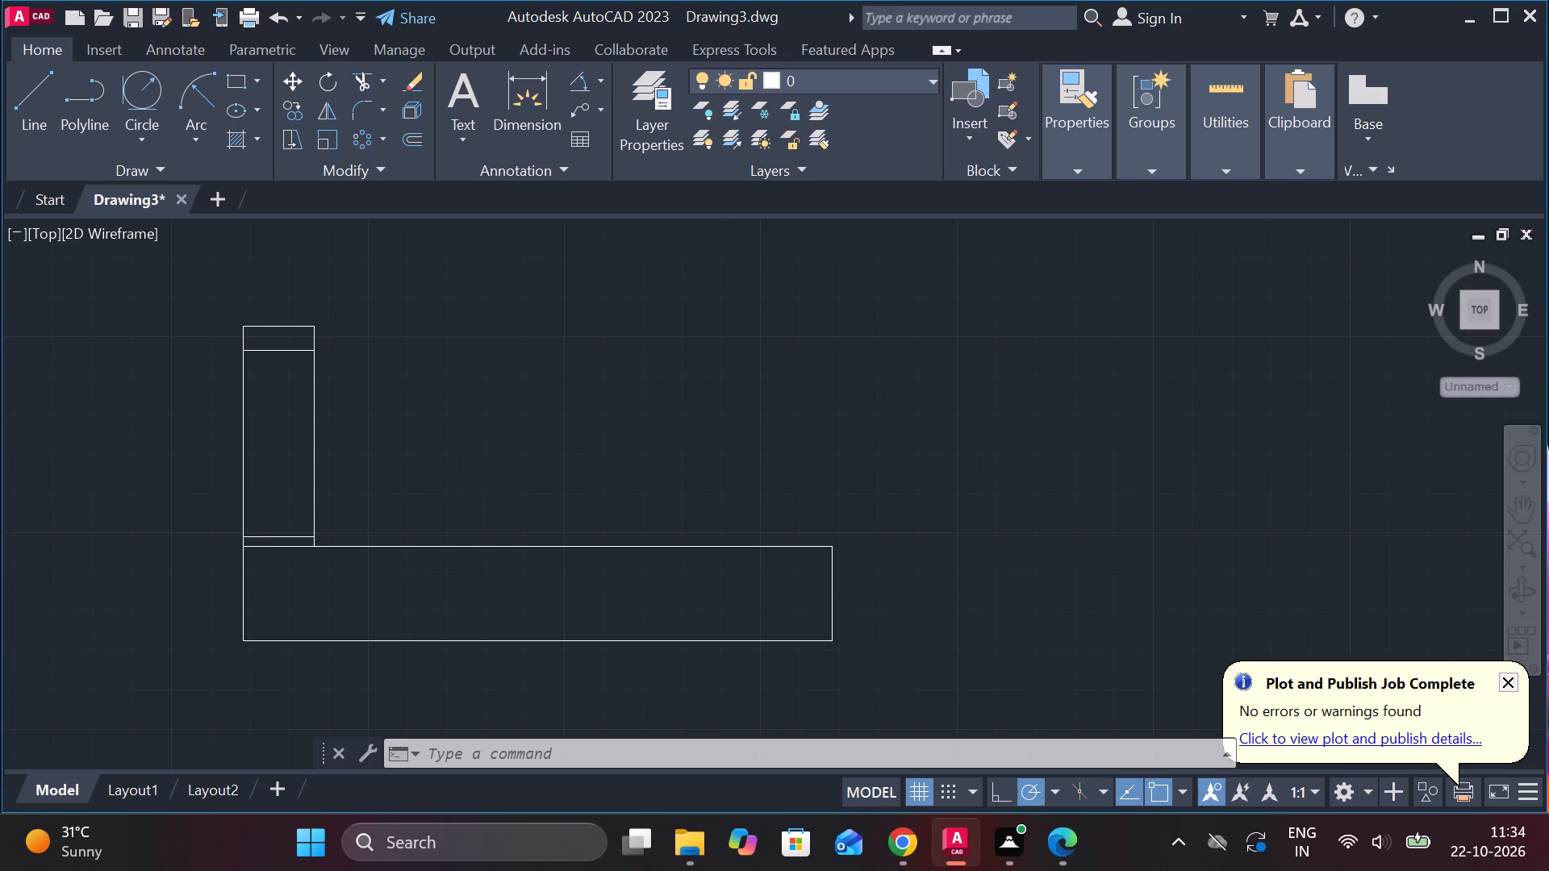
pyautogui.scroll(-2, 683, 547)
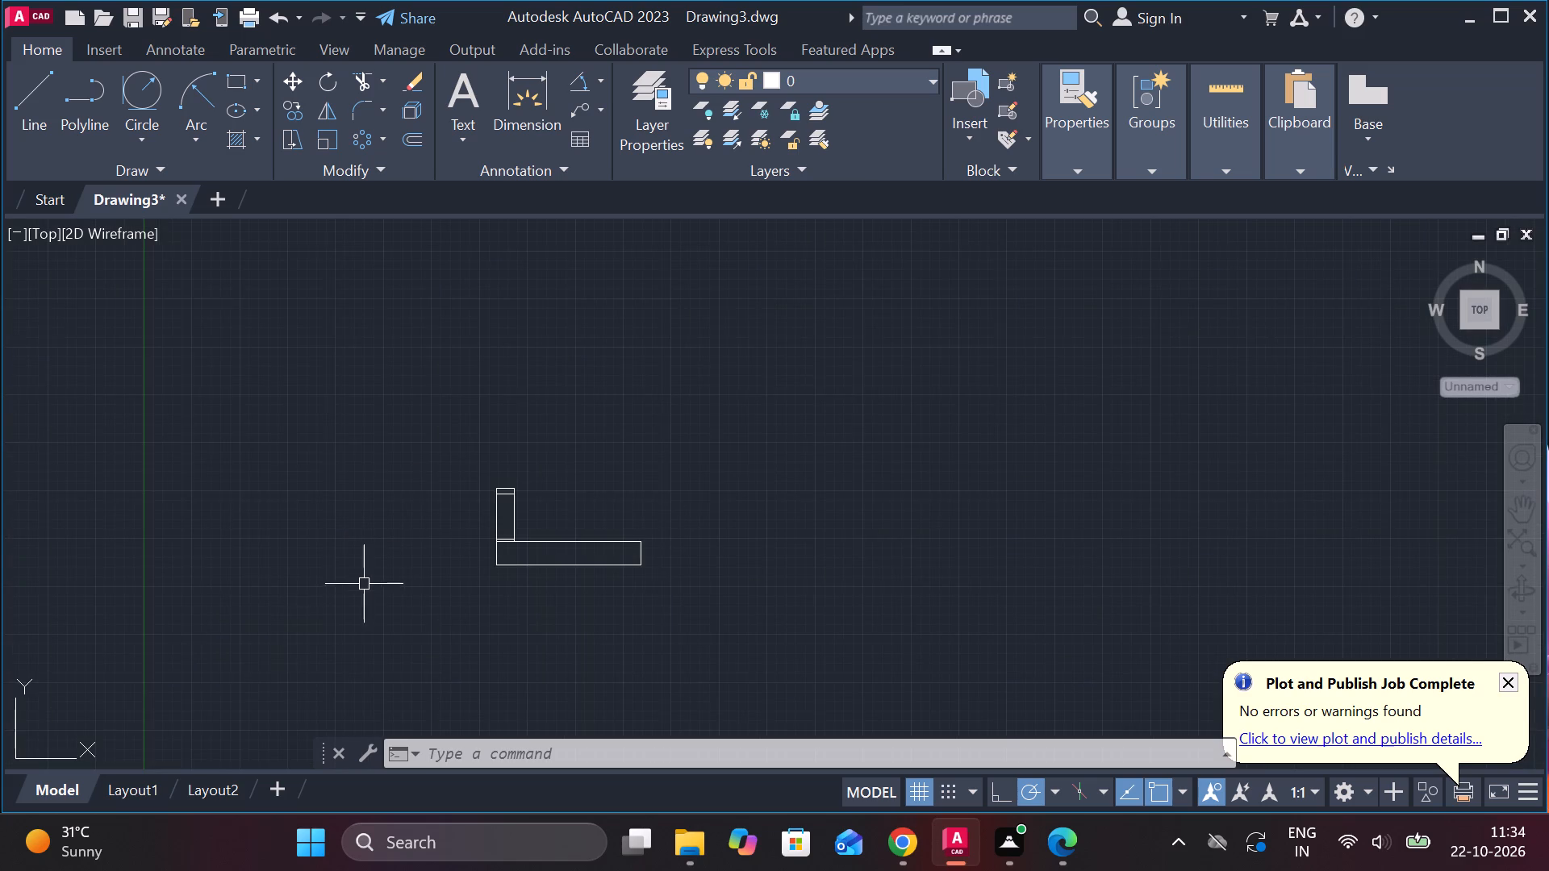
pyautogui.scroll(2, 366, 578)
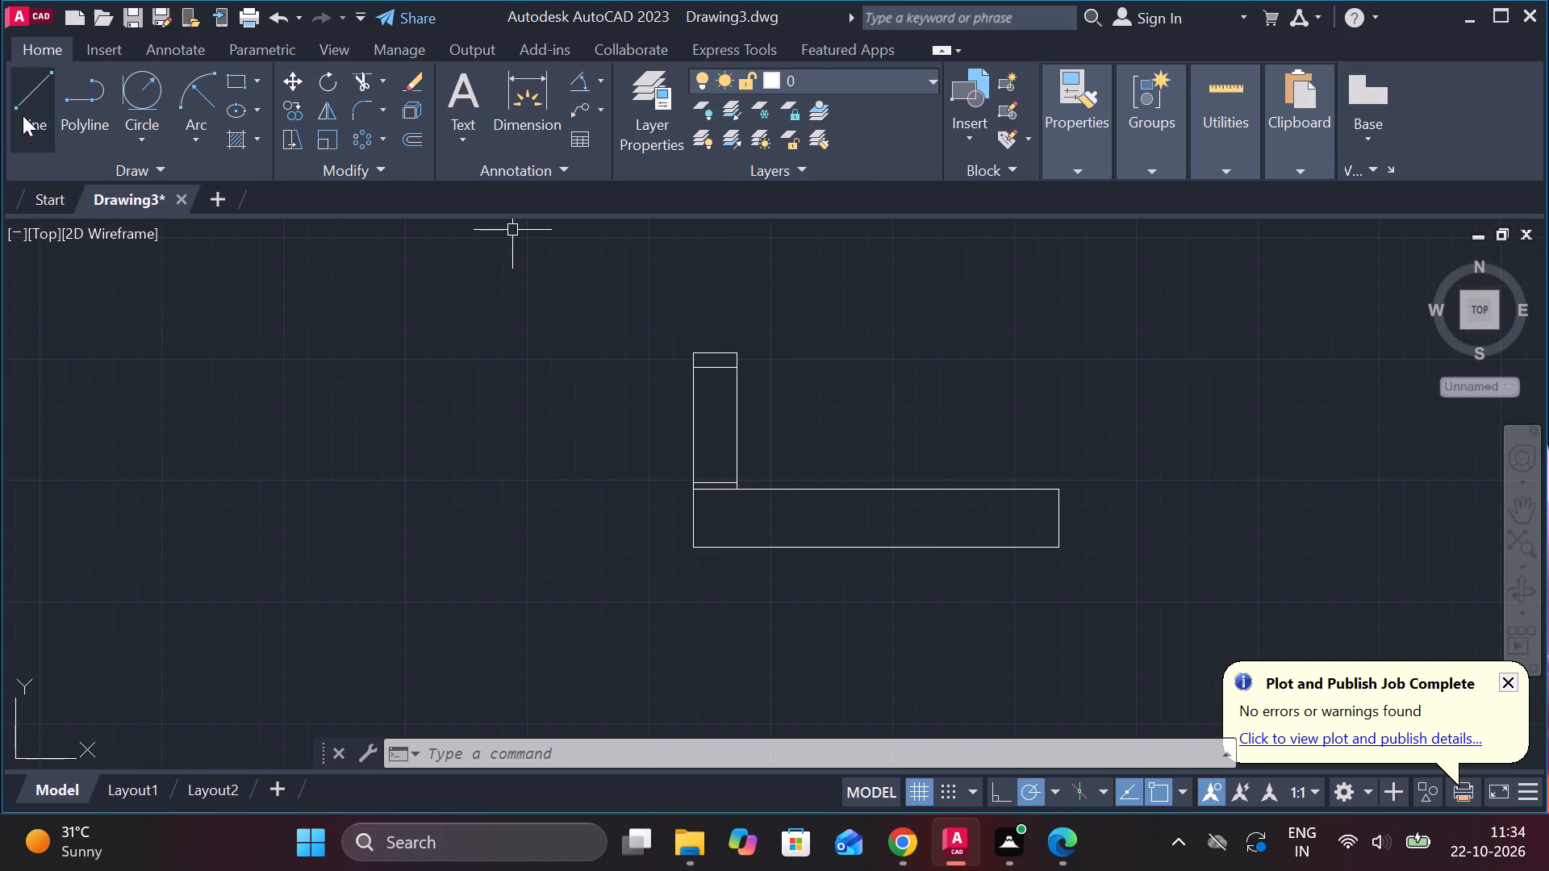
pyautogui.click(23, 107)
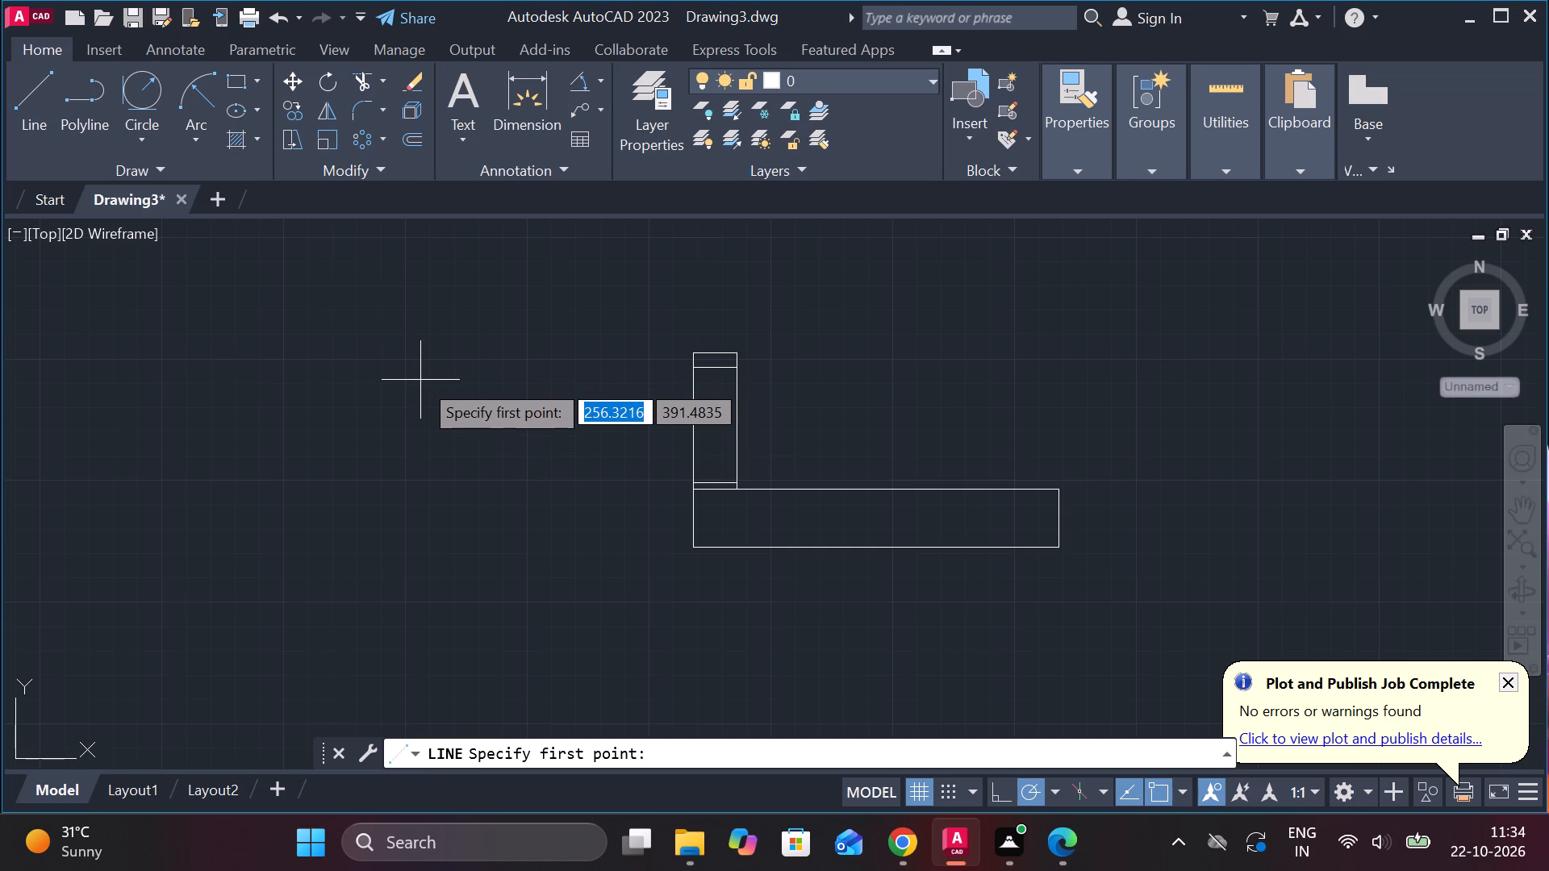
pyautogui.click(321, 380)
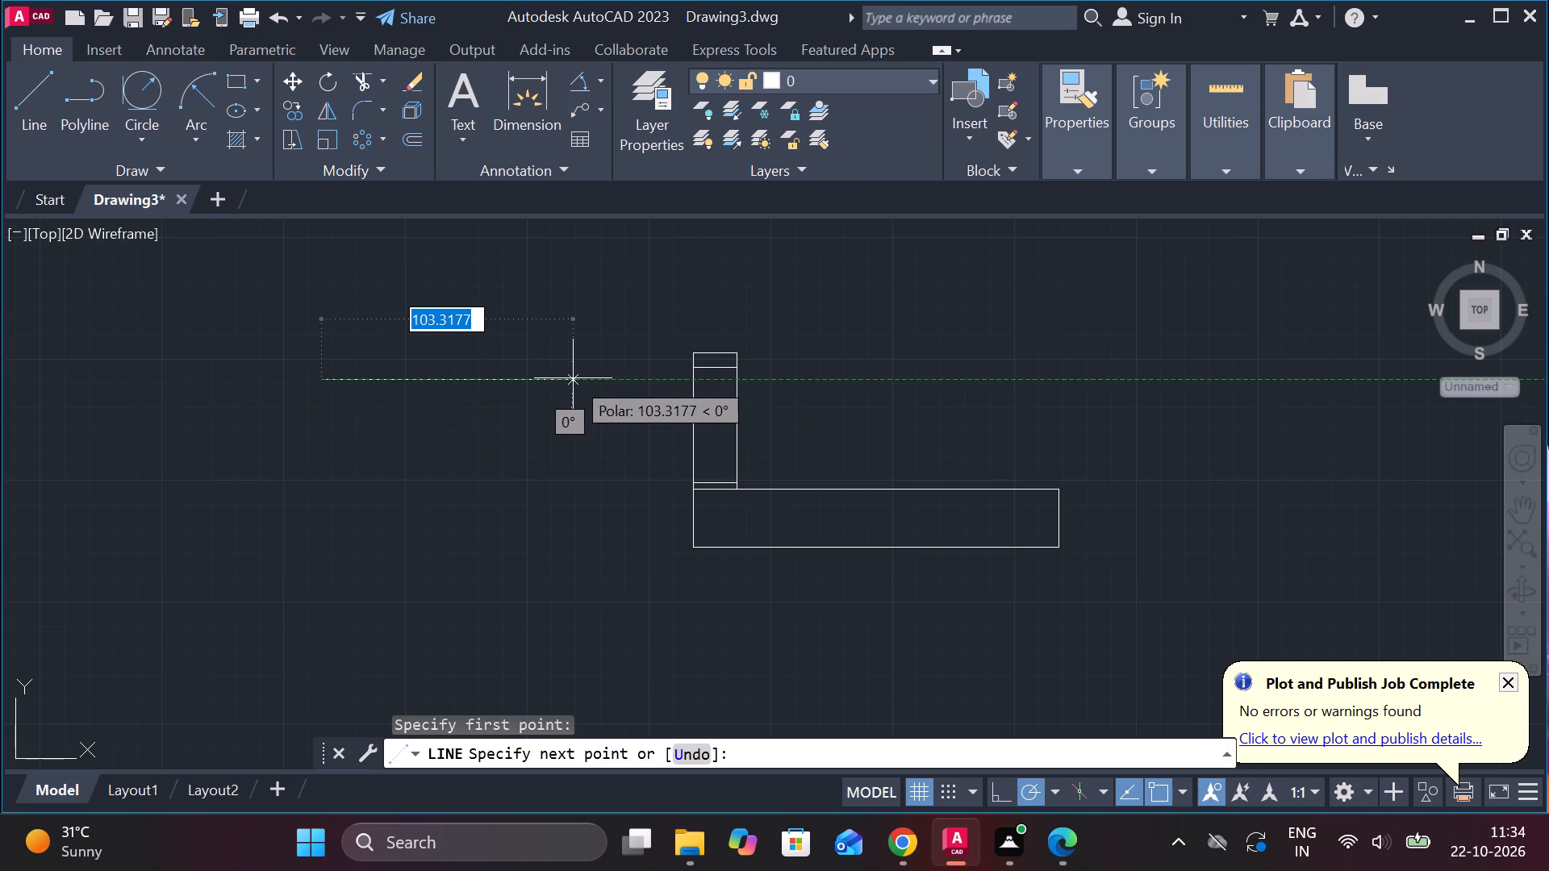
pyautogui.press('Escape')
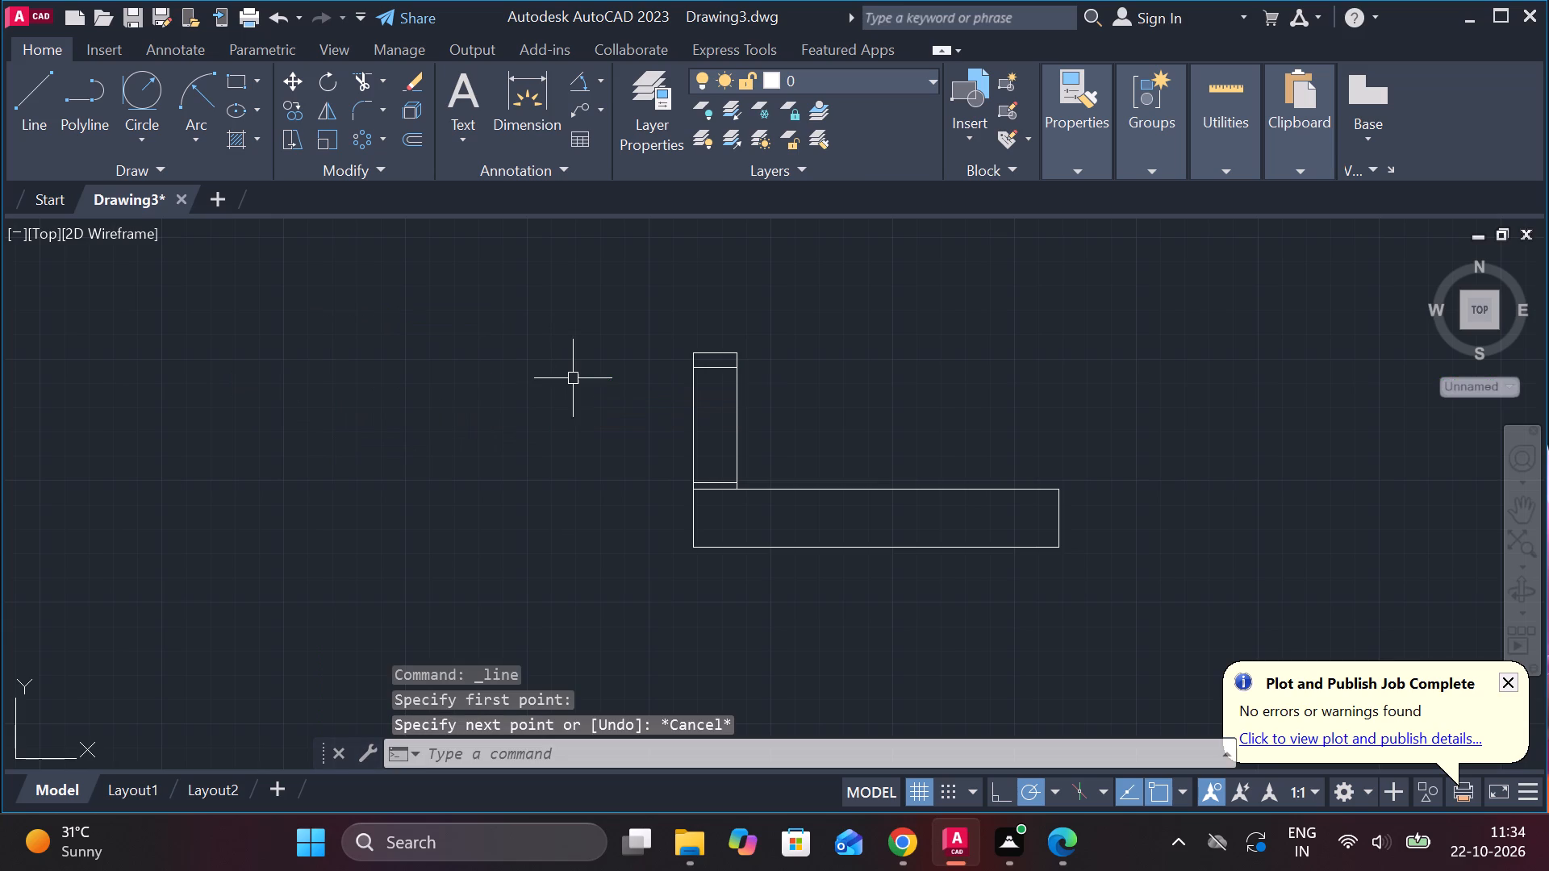
# Draw a rectangle 48 wide and 80 high from lines, left of the L-shaped view with its bottom edge aligned to the base.
pyautogui.click(41, 106)
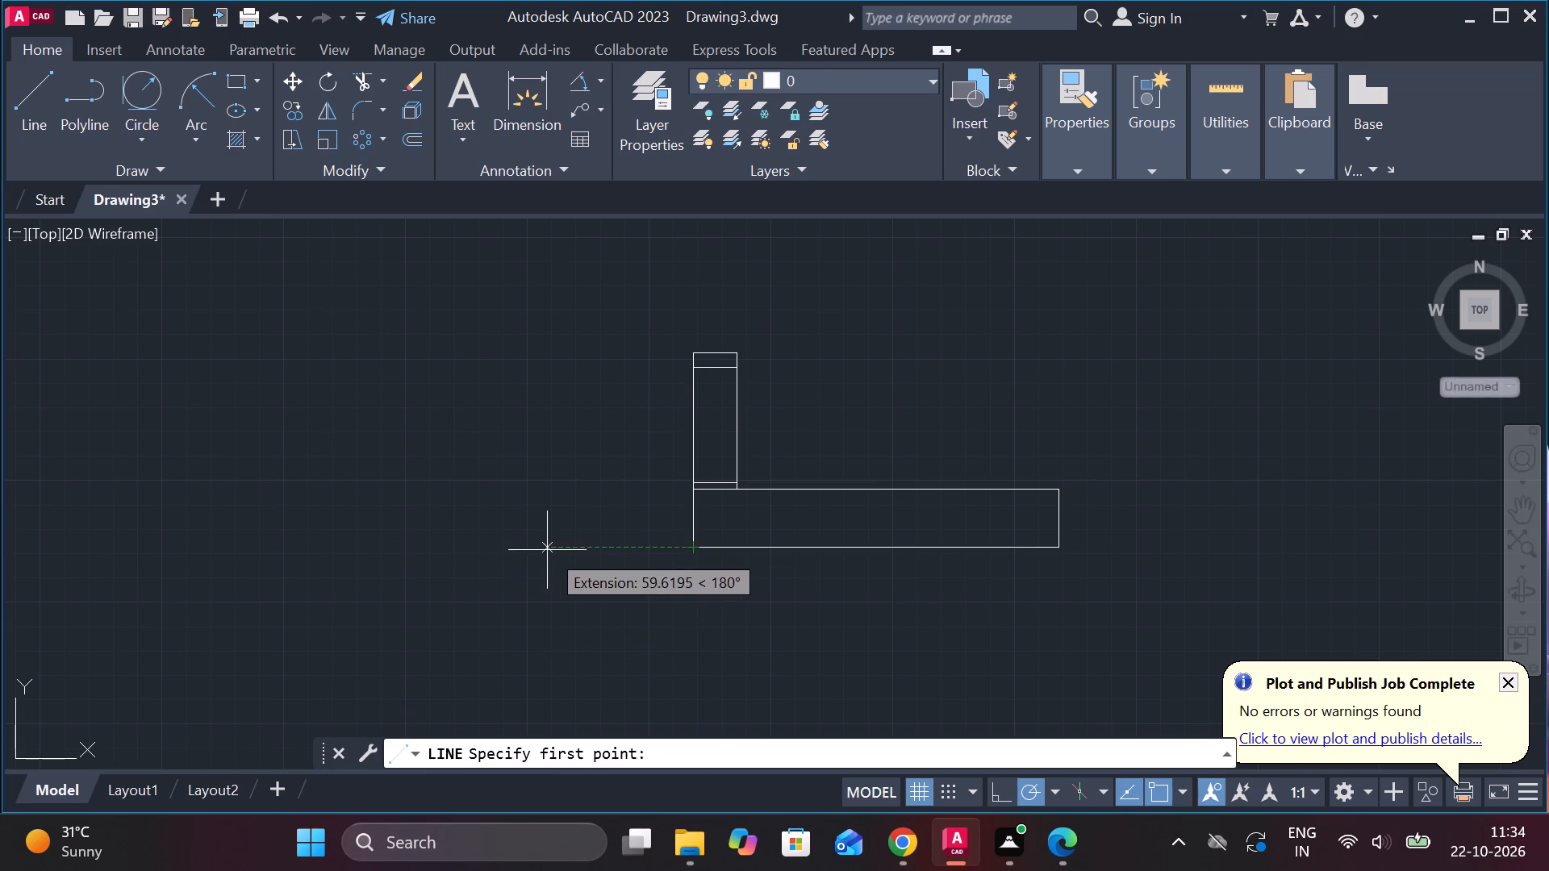
pyautogui.click(348, 548)
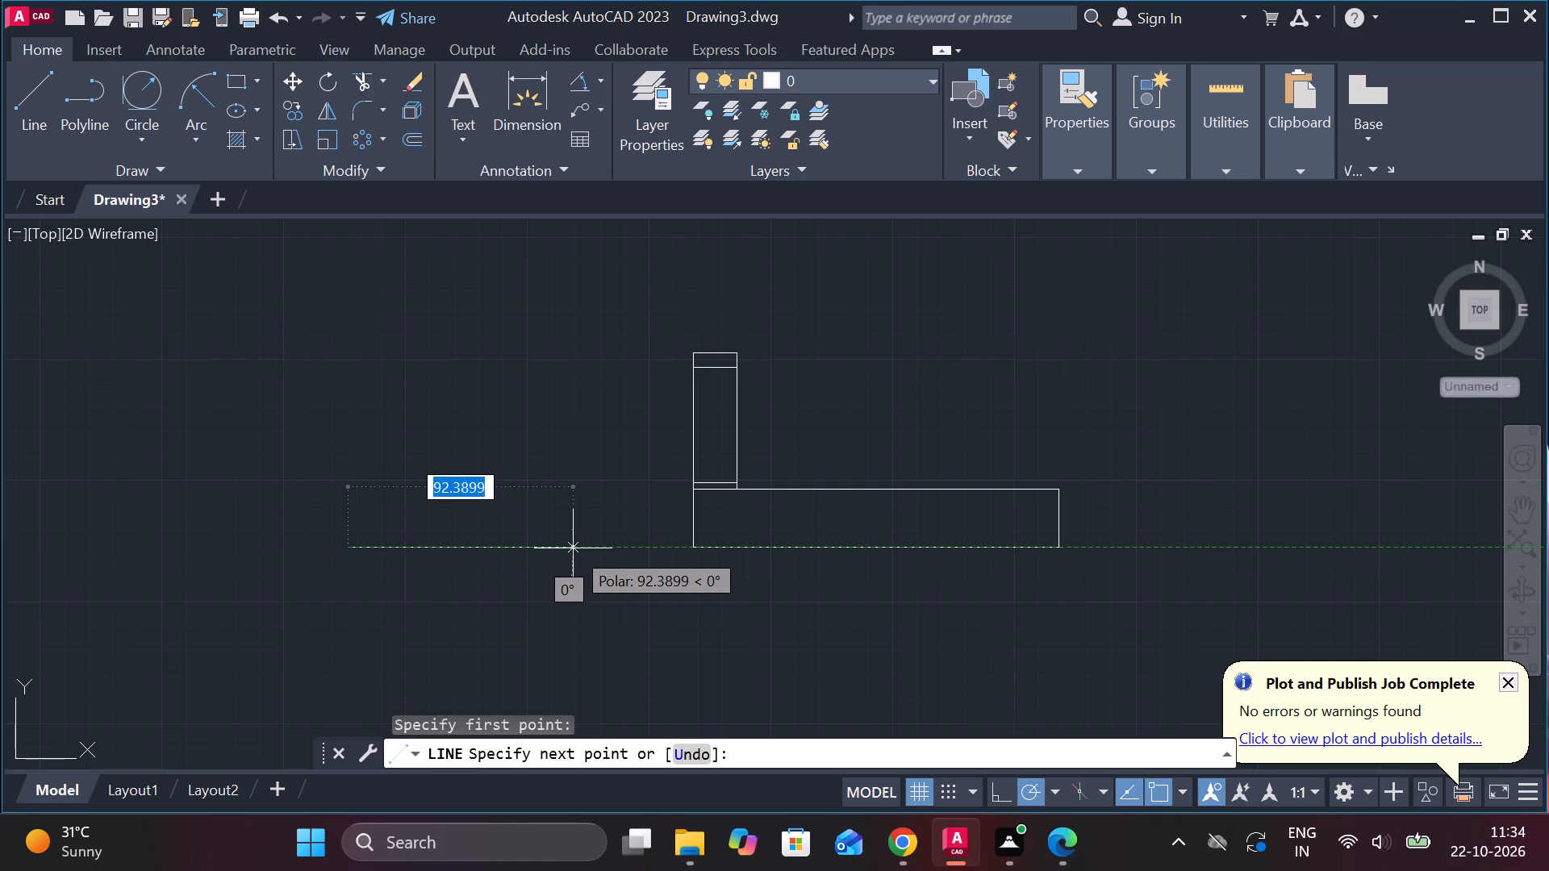
pyautogui.press('4')
pyautogui.press('8')
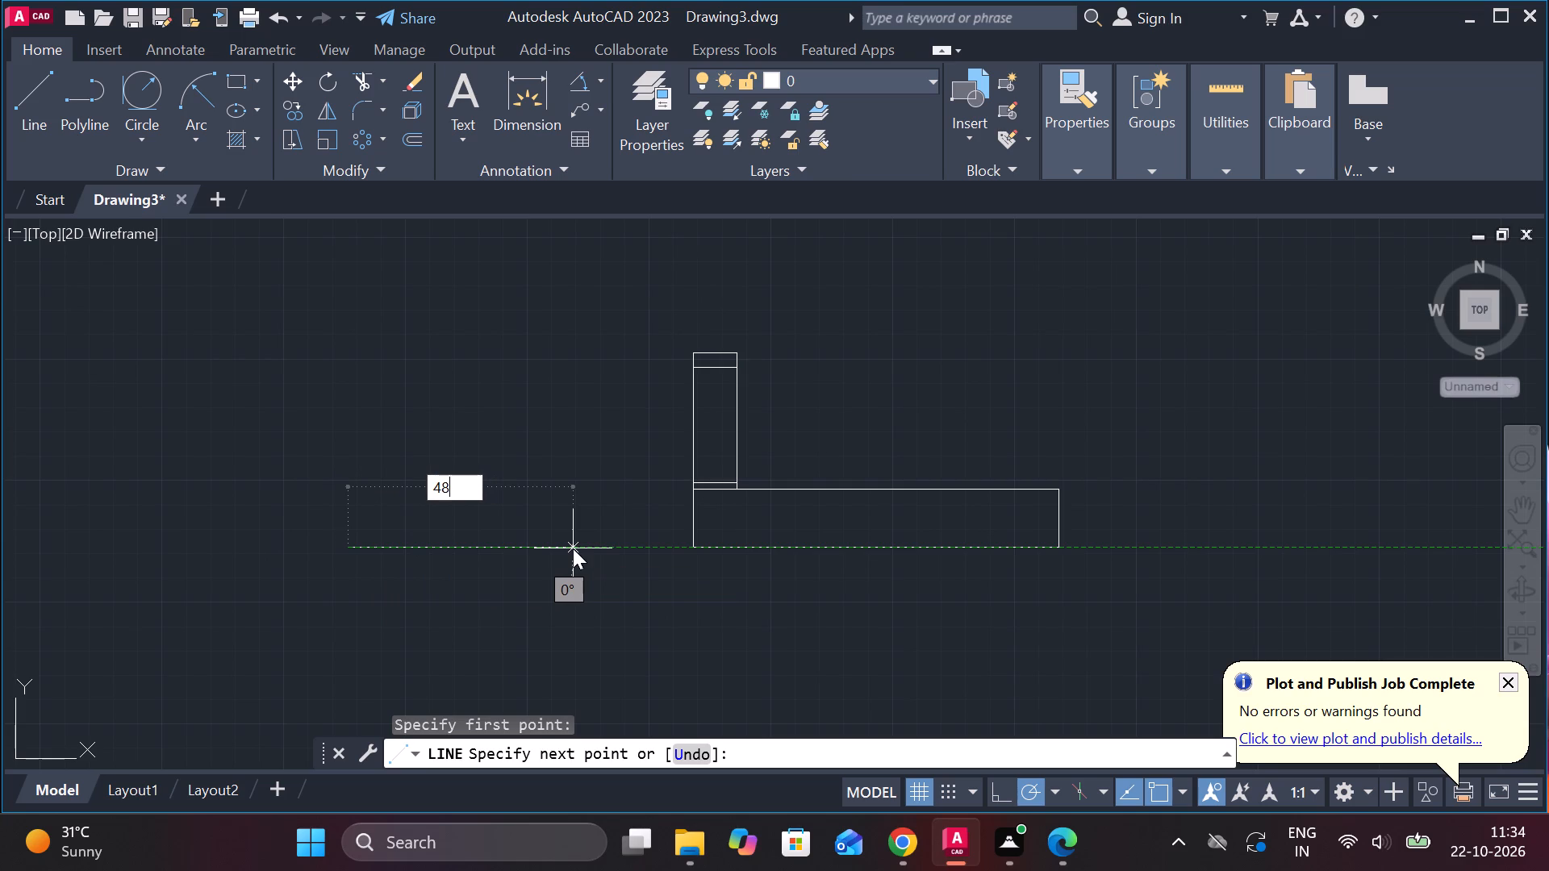
pyautogui.press('Return')
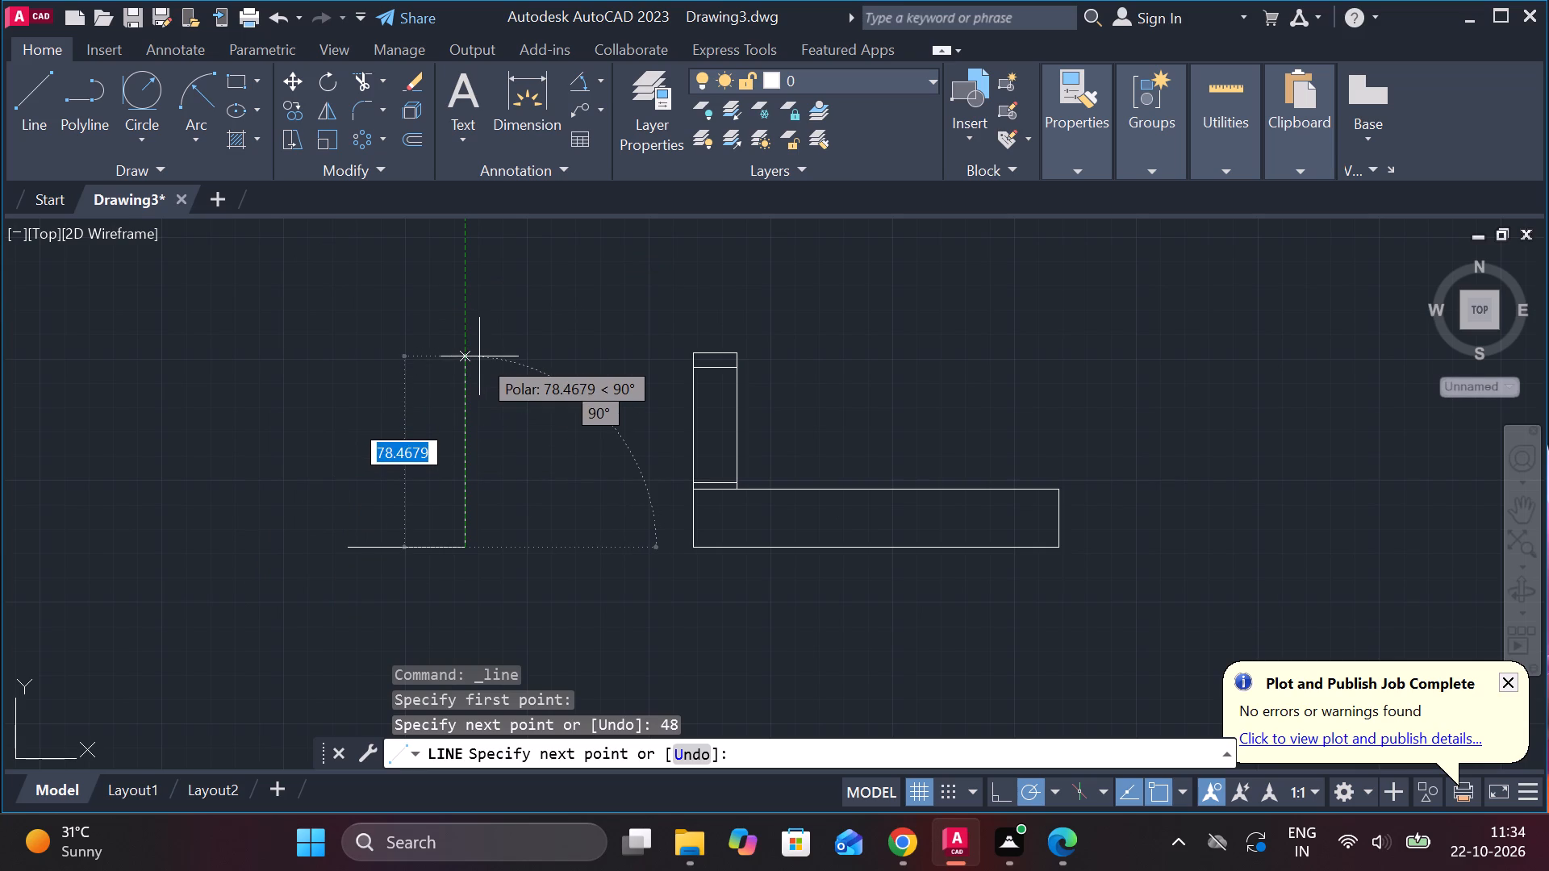
pyautogui.write('80')
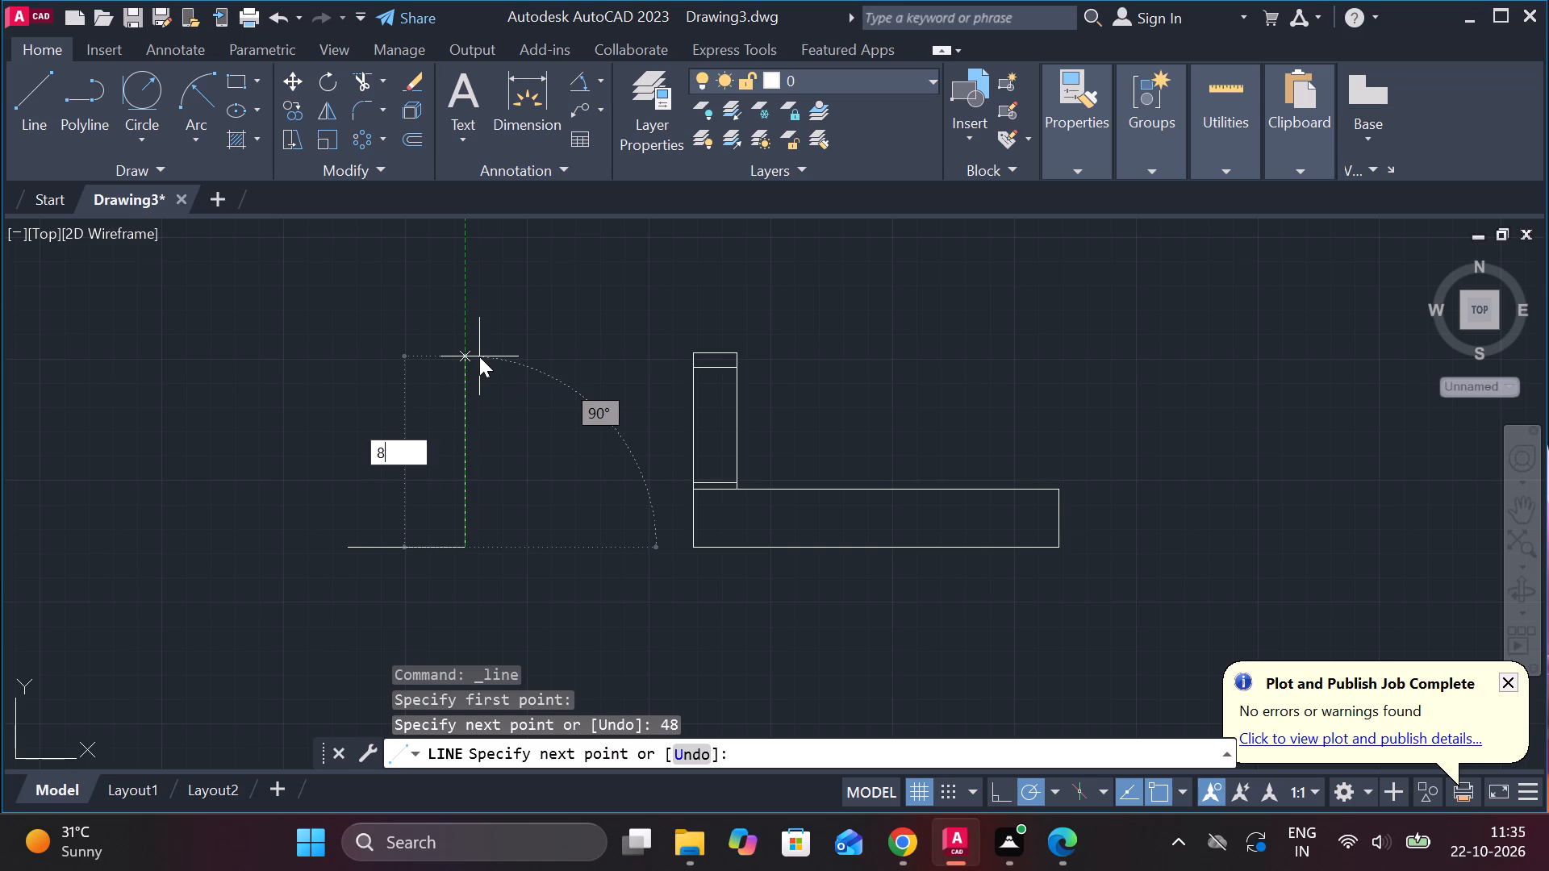
pyautogui.press('Return')
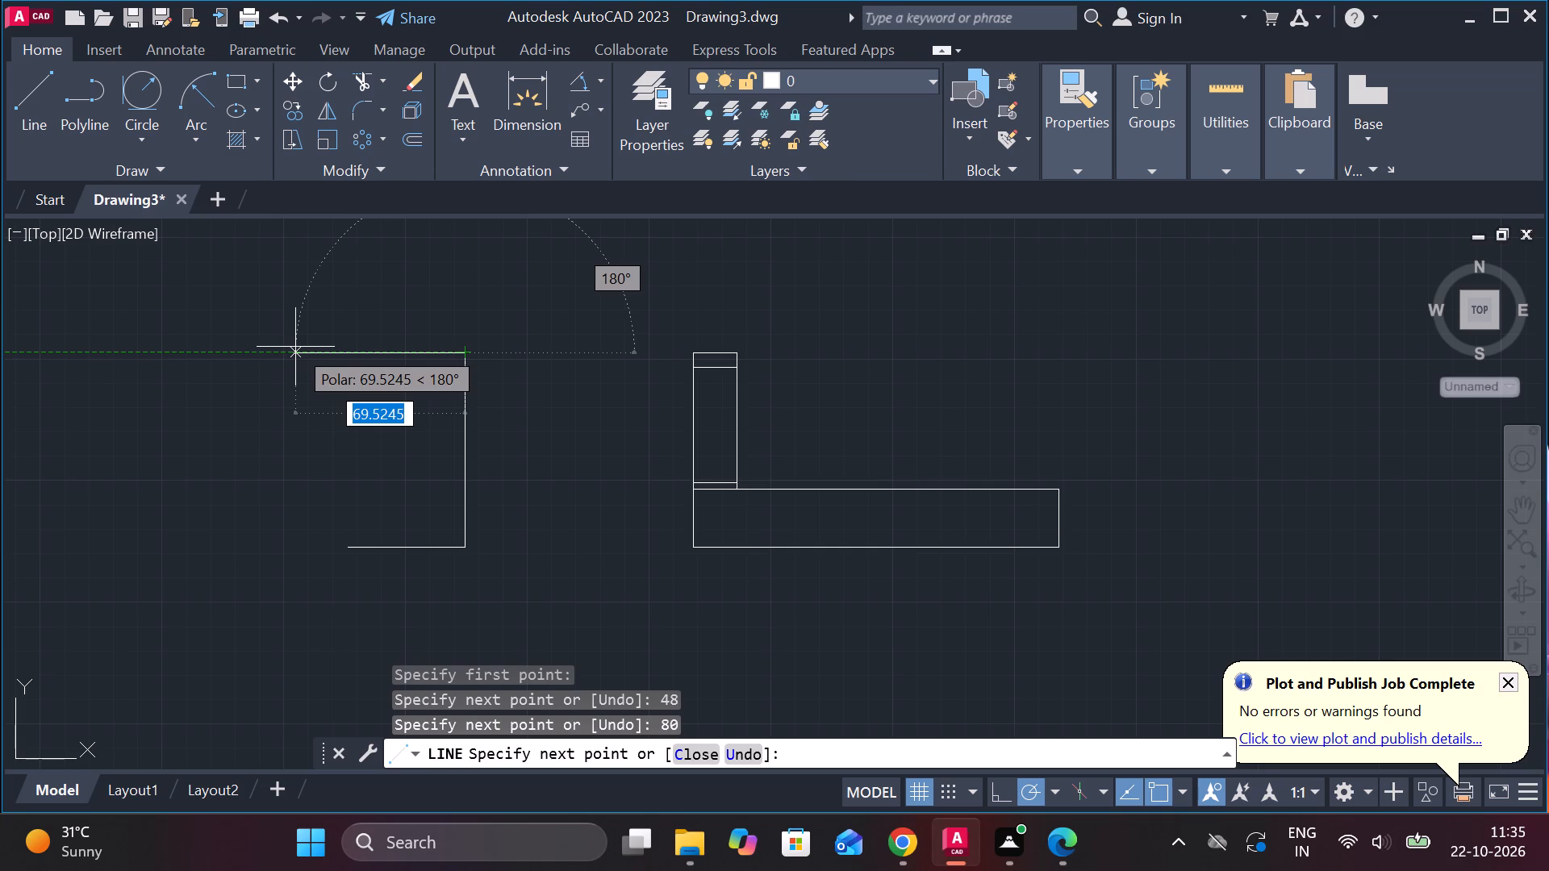
pyautogui.press('4')
pyautogui.press('8')
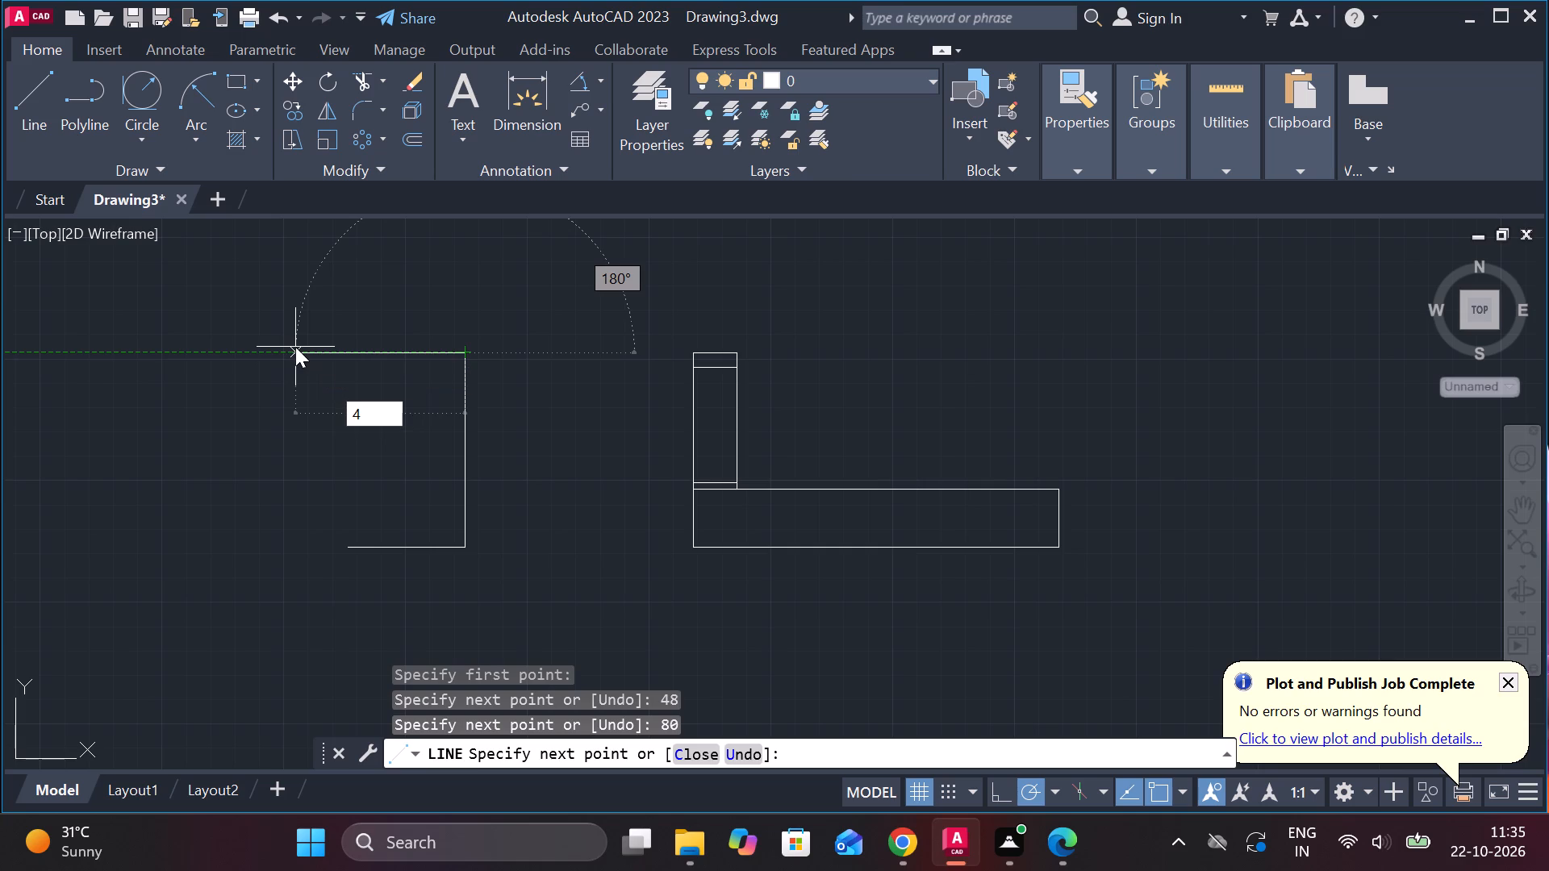
pyautogui.press('Return')
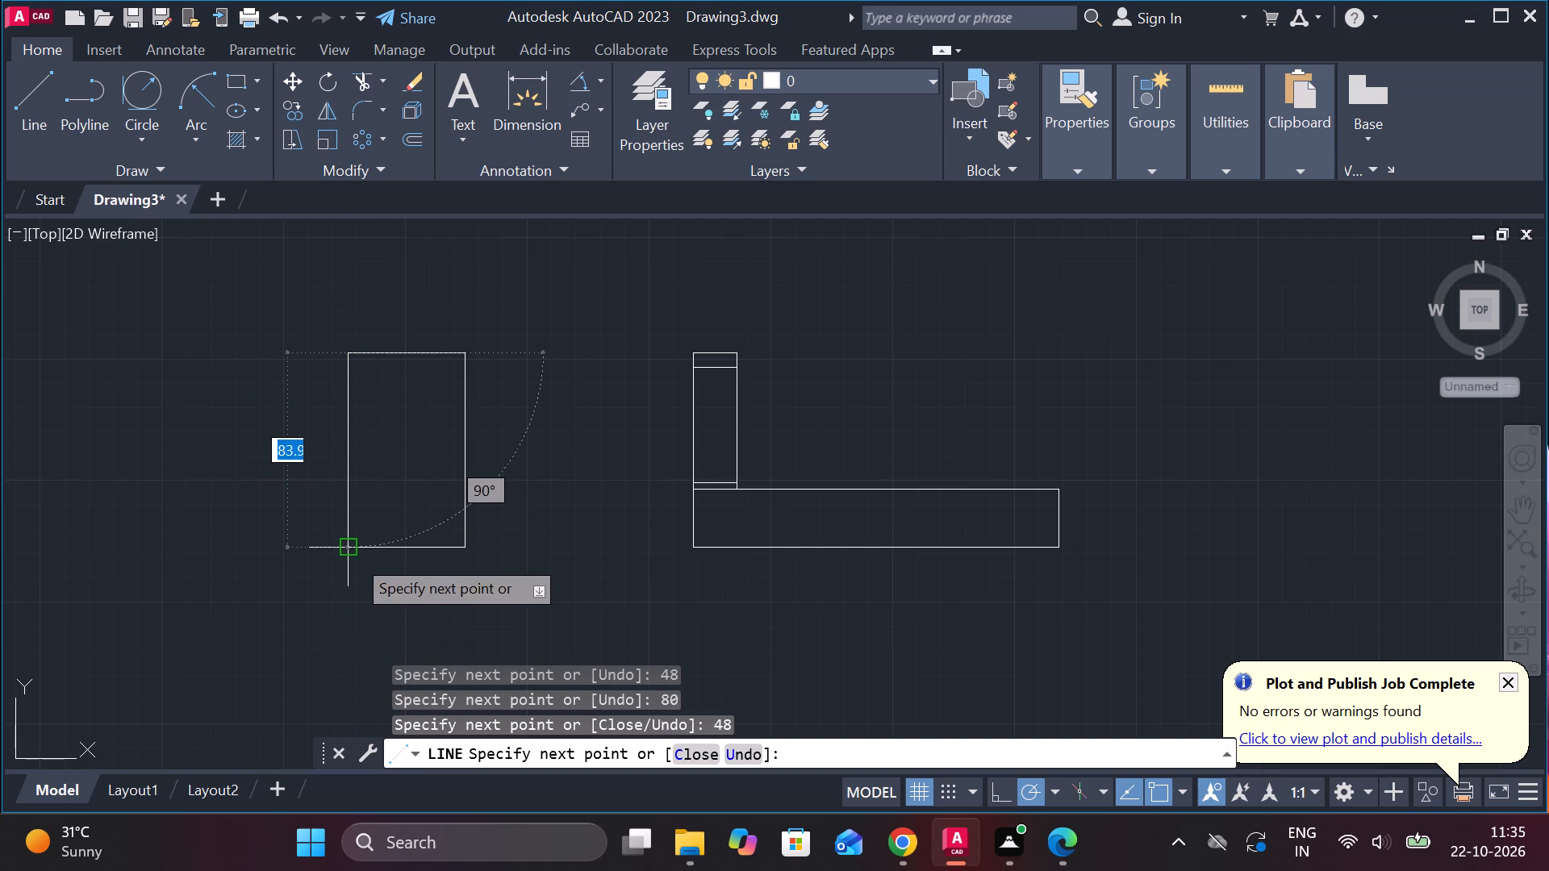
pyautogui.click(353, 556)
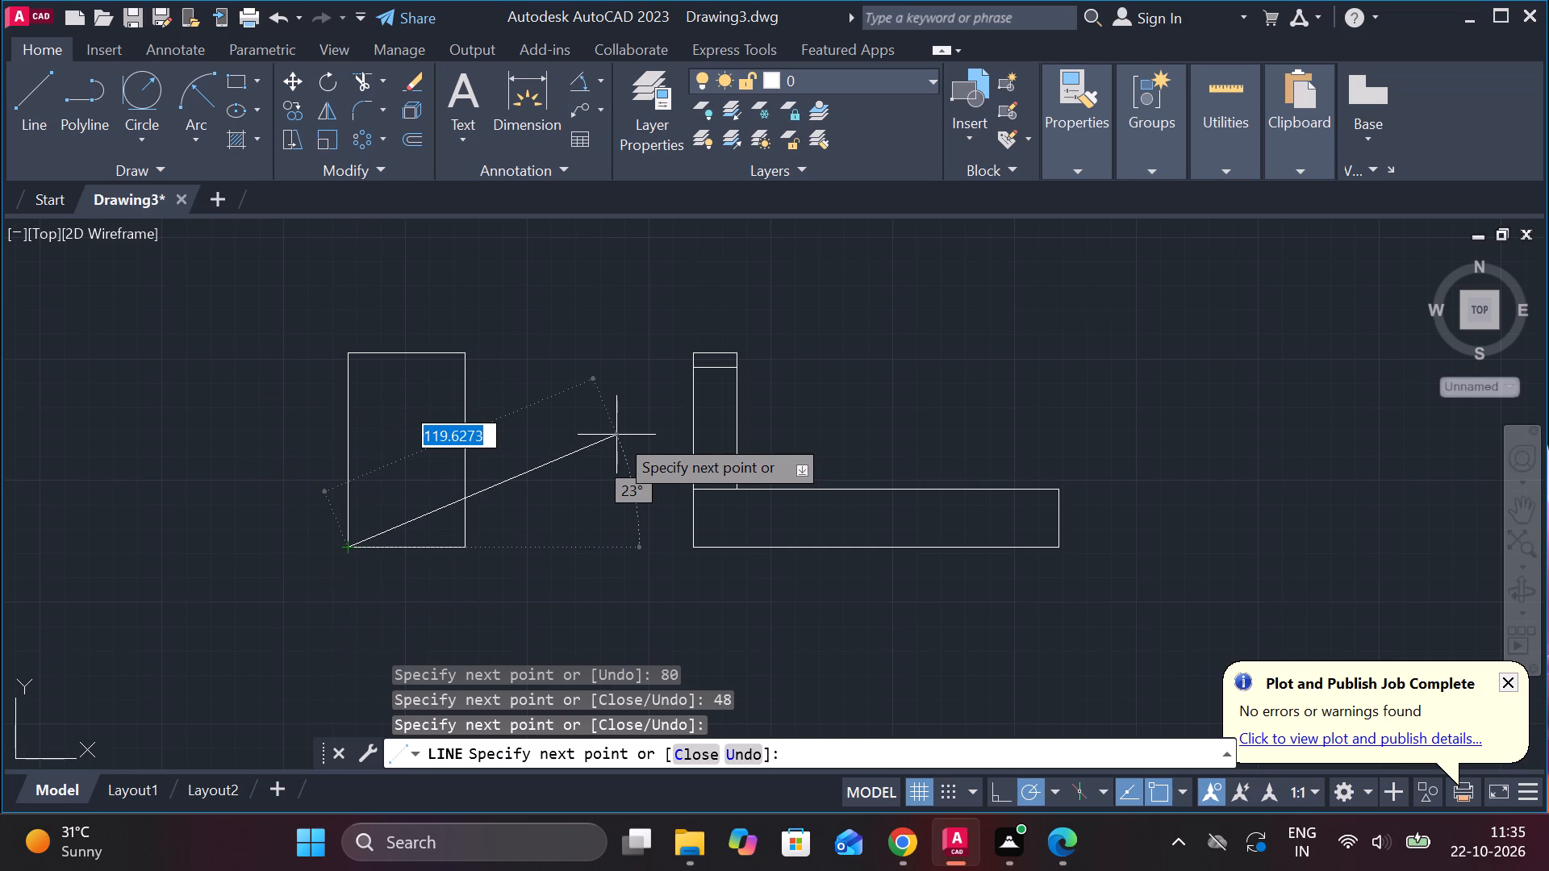
pyautogui.press('Escape')
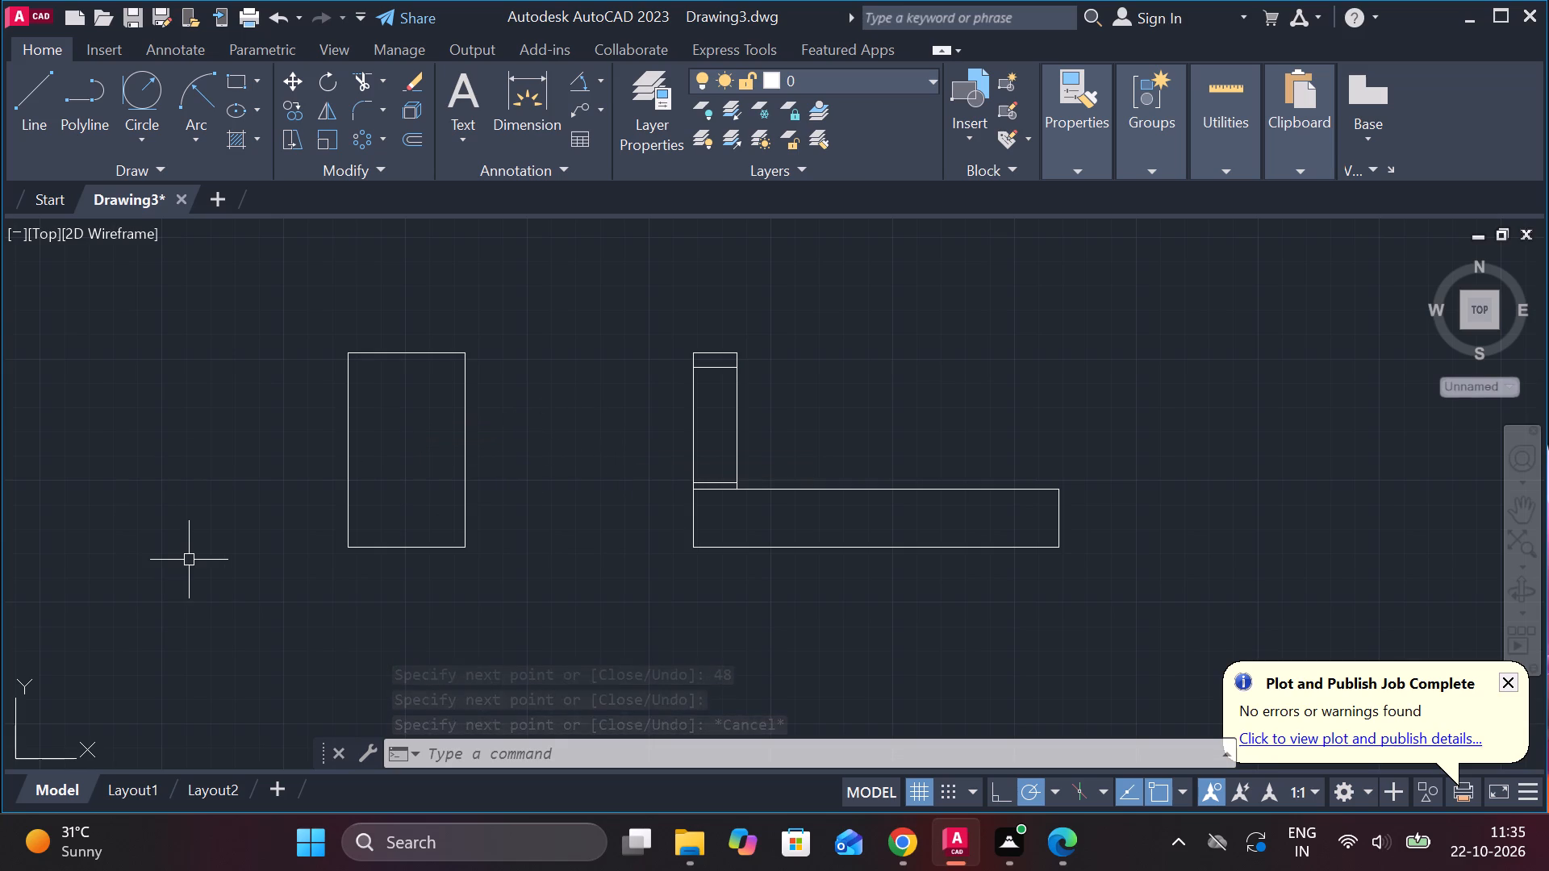
# Copy the 48-wide rectangle's top edge straight down at distances of 21 and 39.
pyautogui.click(411, 354)
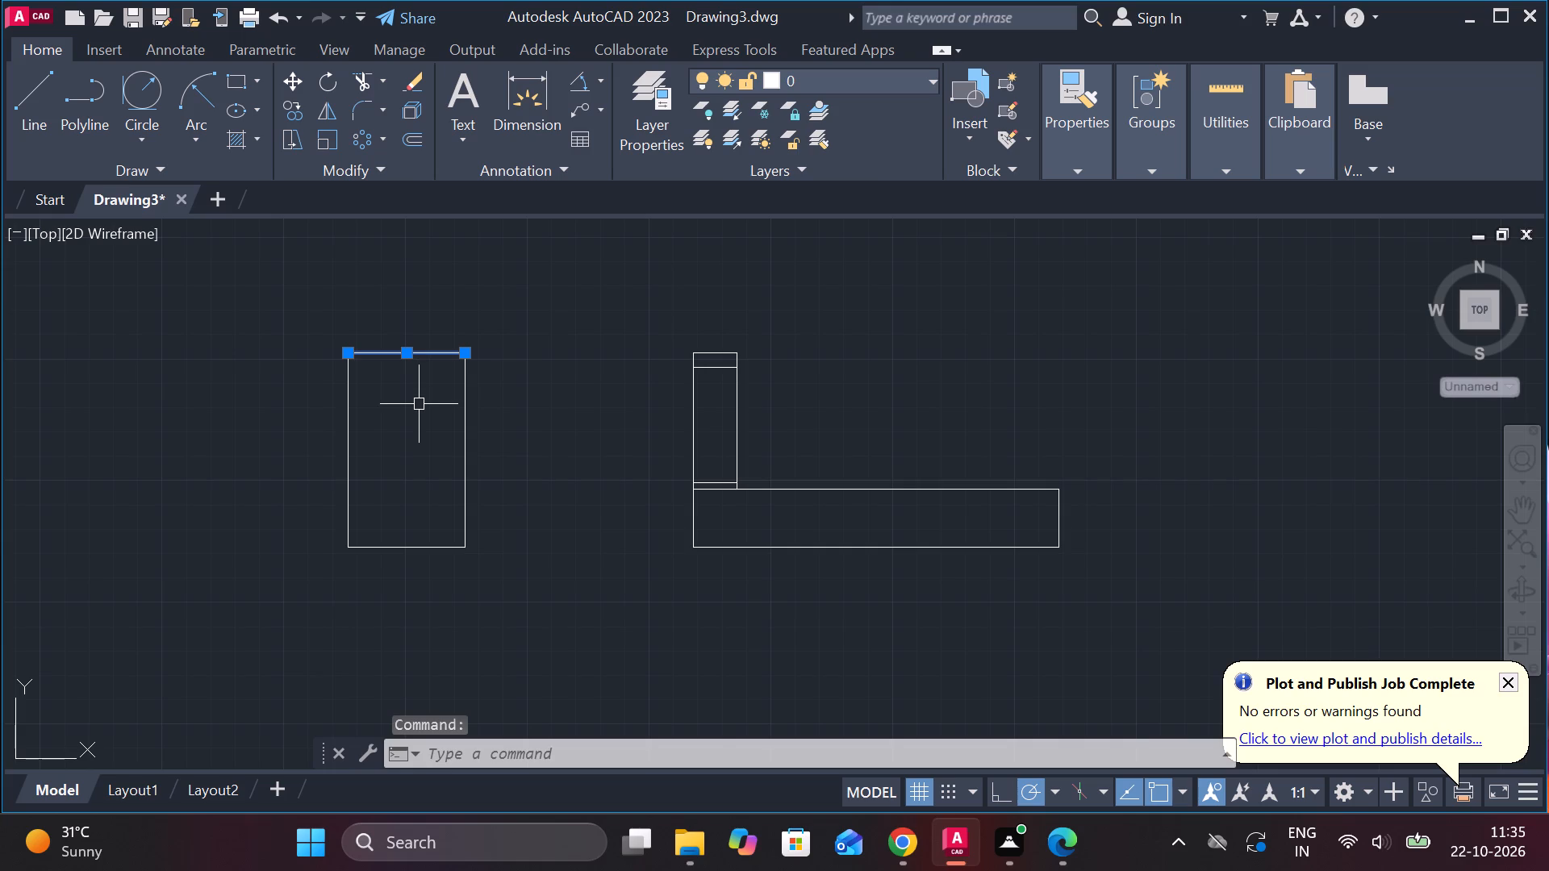
pyautogui.click(301, 101)
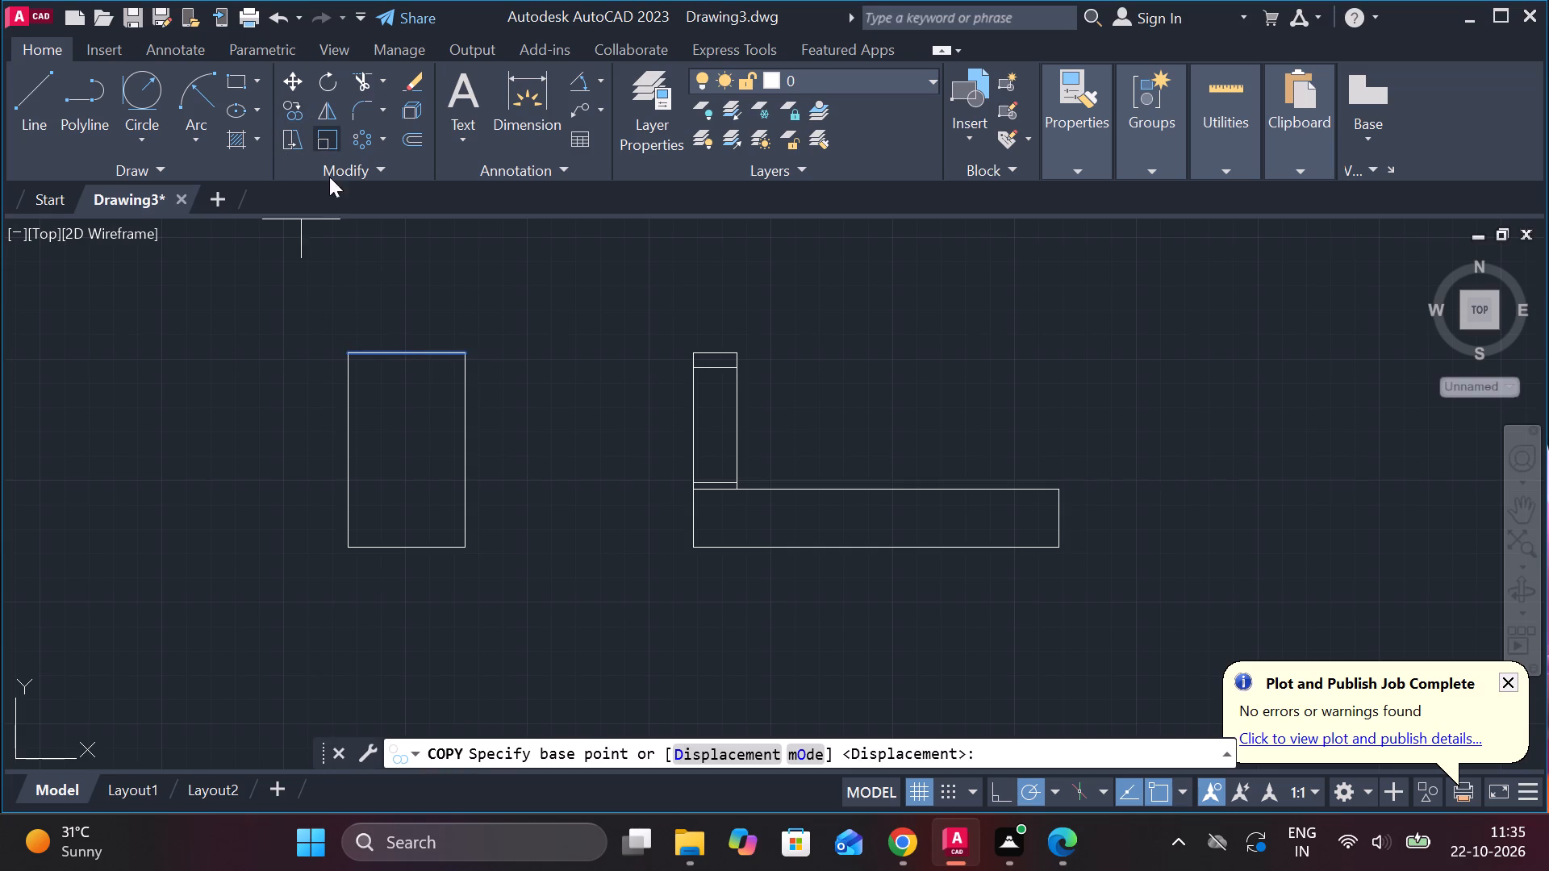
pyautogui.click(410, 352)
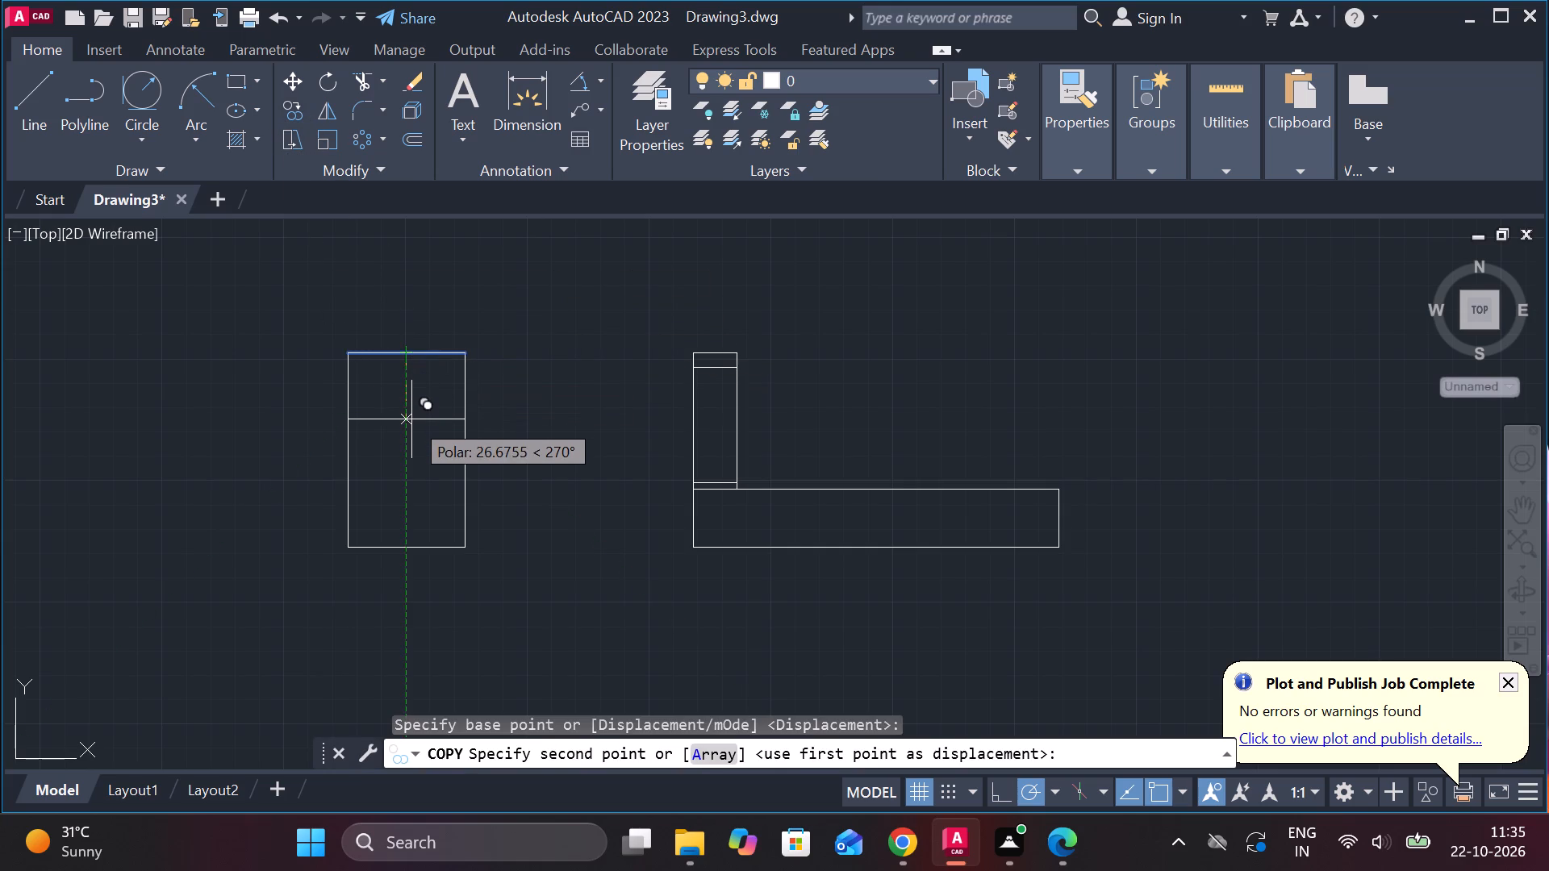
pyautogui.press('2')
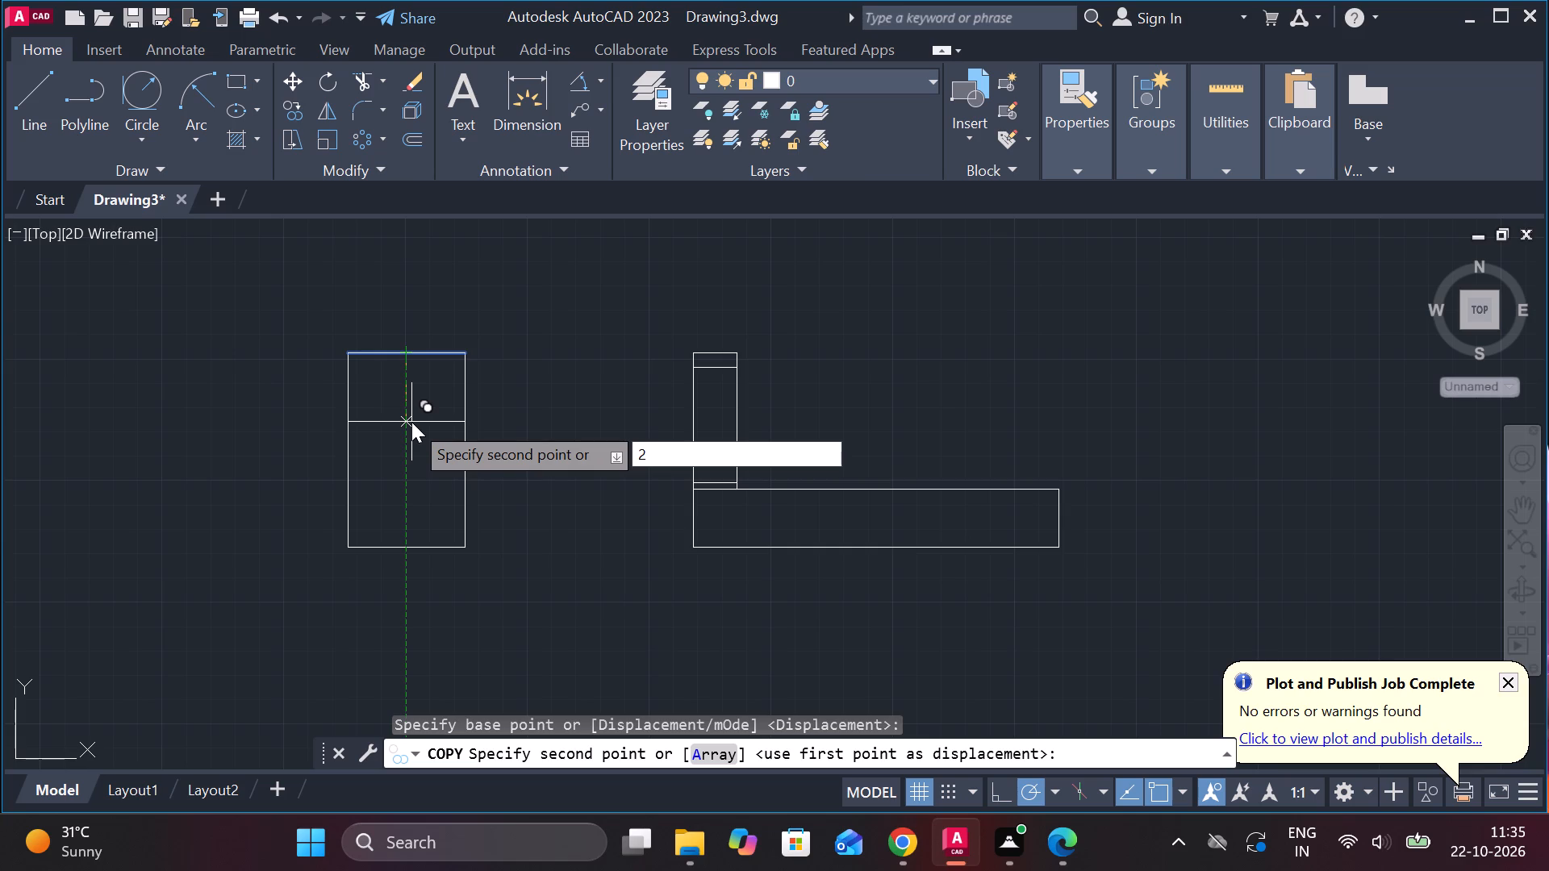
pyautogui.press('1')
pyautogui.press('Return')
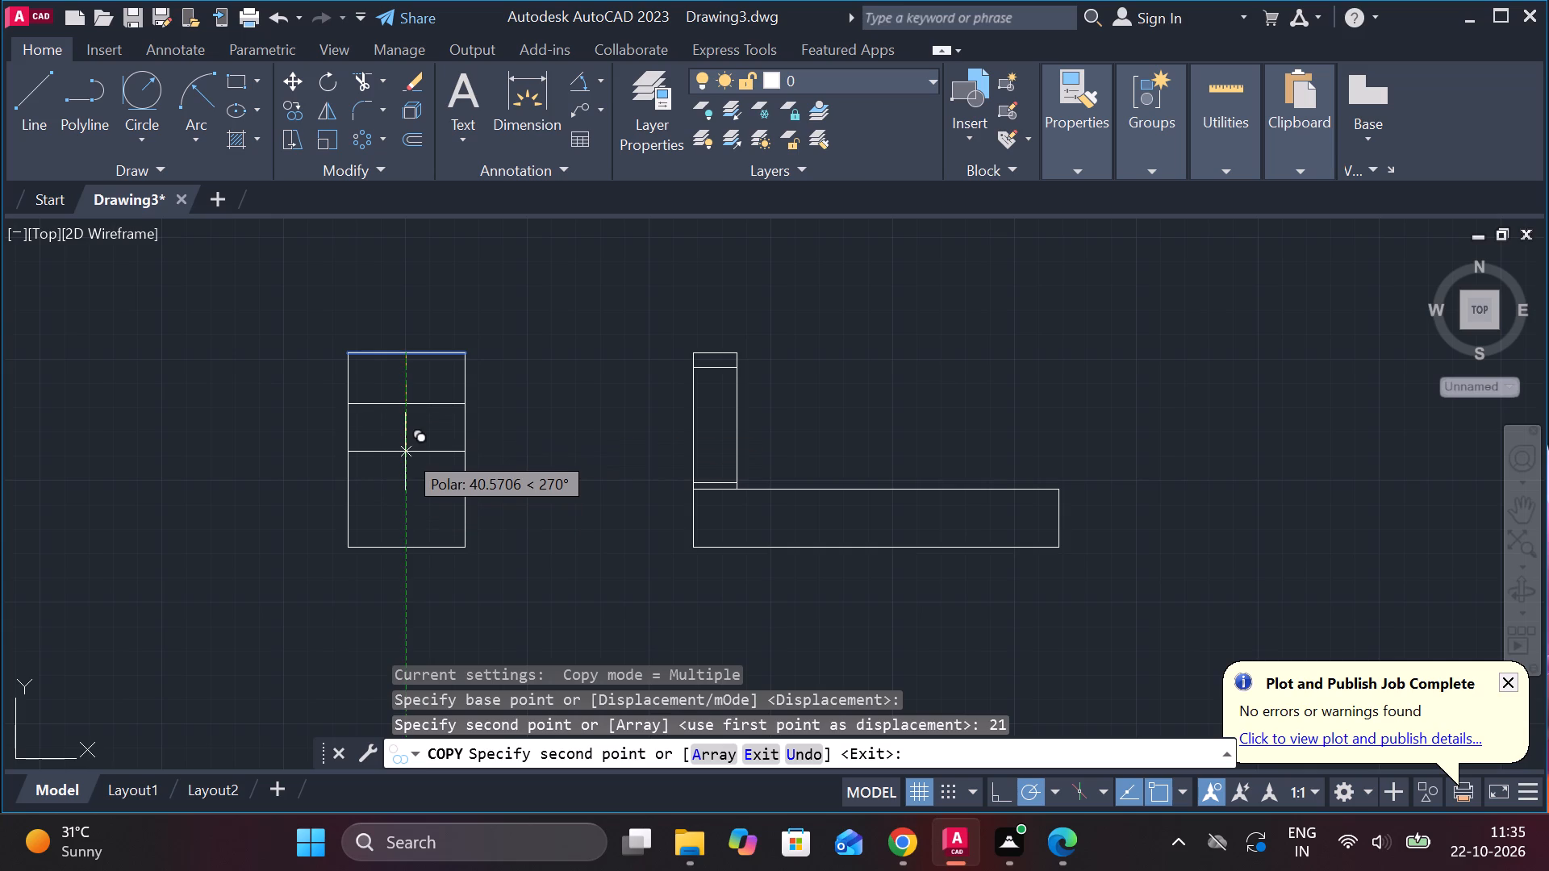
pyautogui.hotkey('ctrl', 'z')
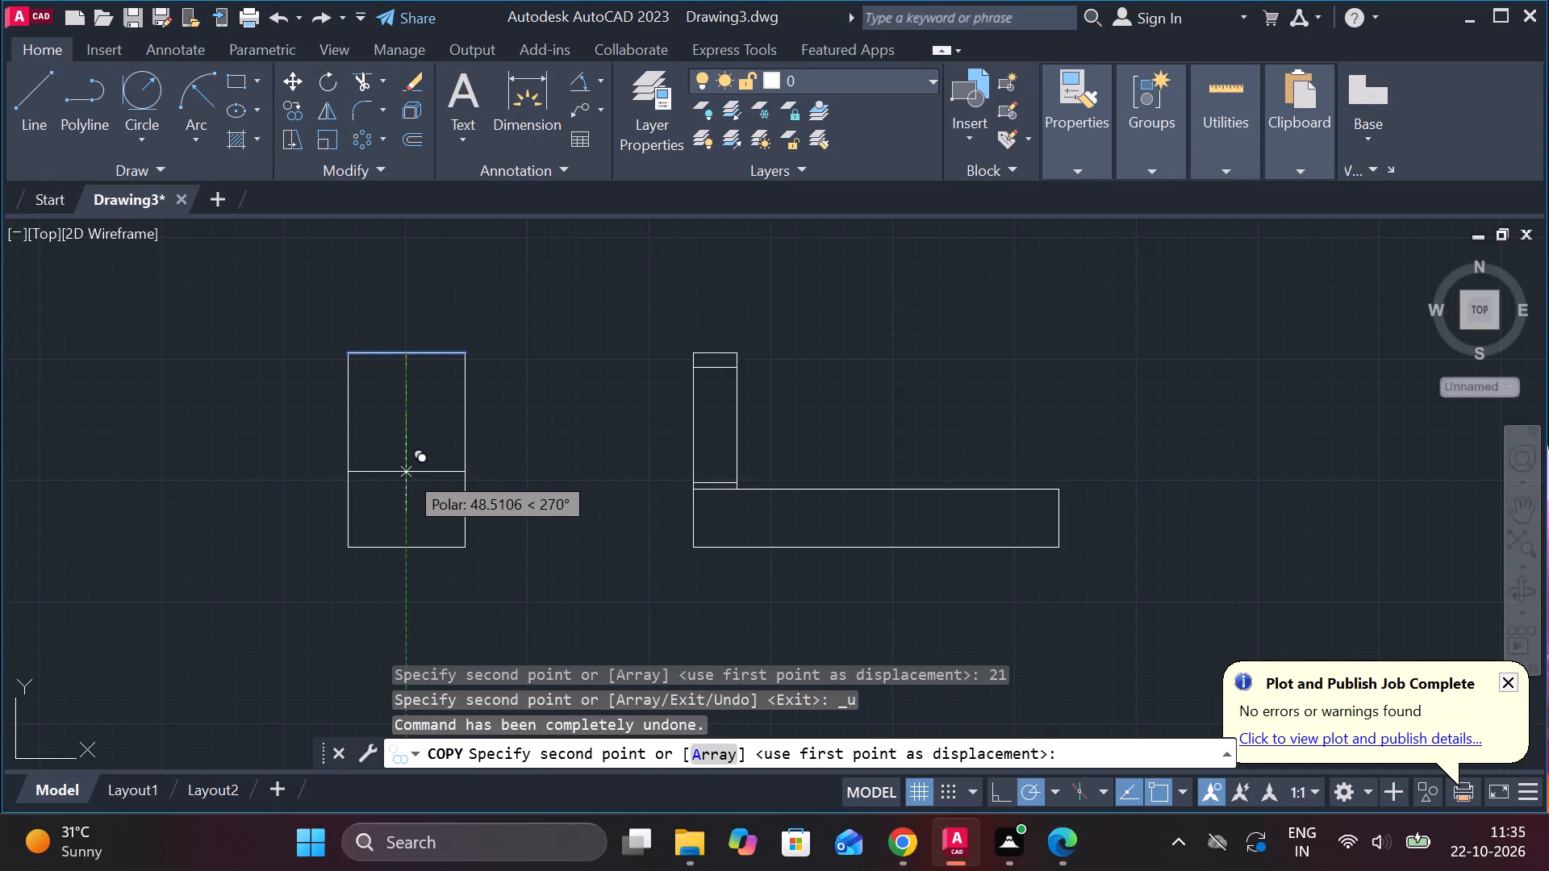
pyautogui.write('21')
pyautogui.press('Return')
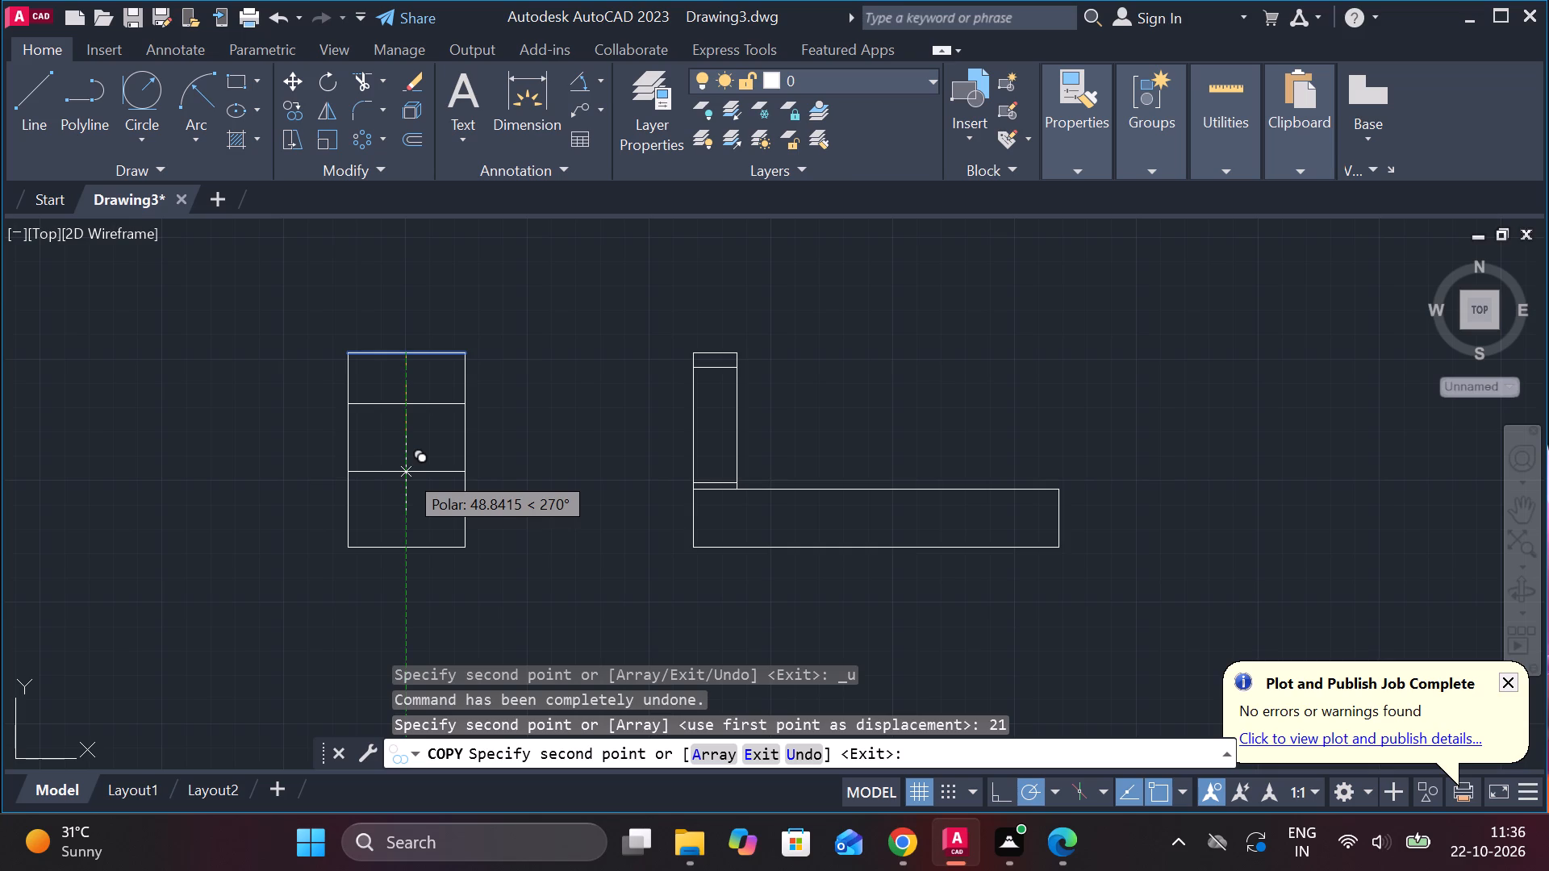
pyautogui.press('3')
pyautogui.press('9')
pyautogui.press('Return')
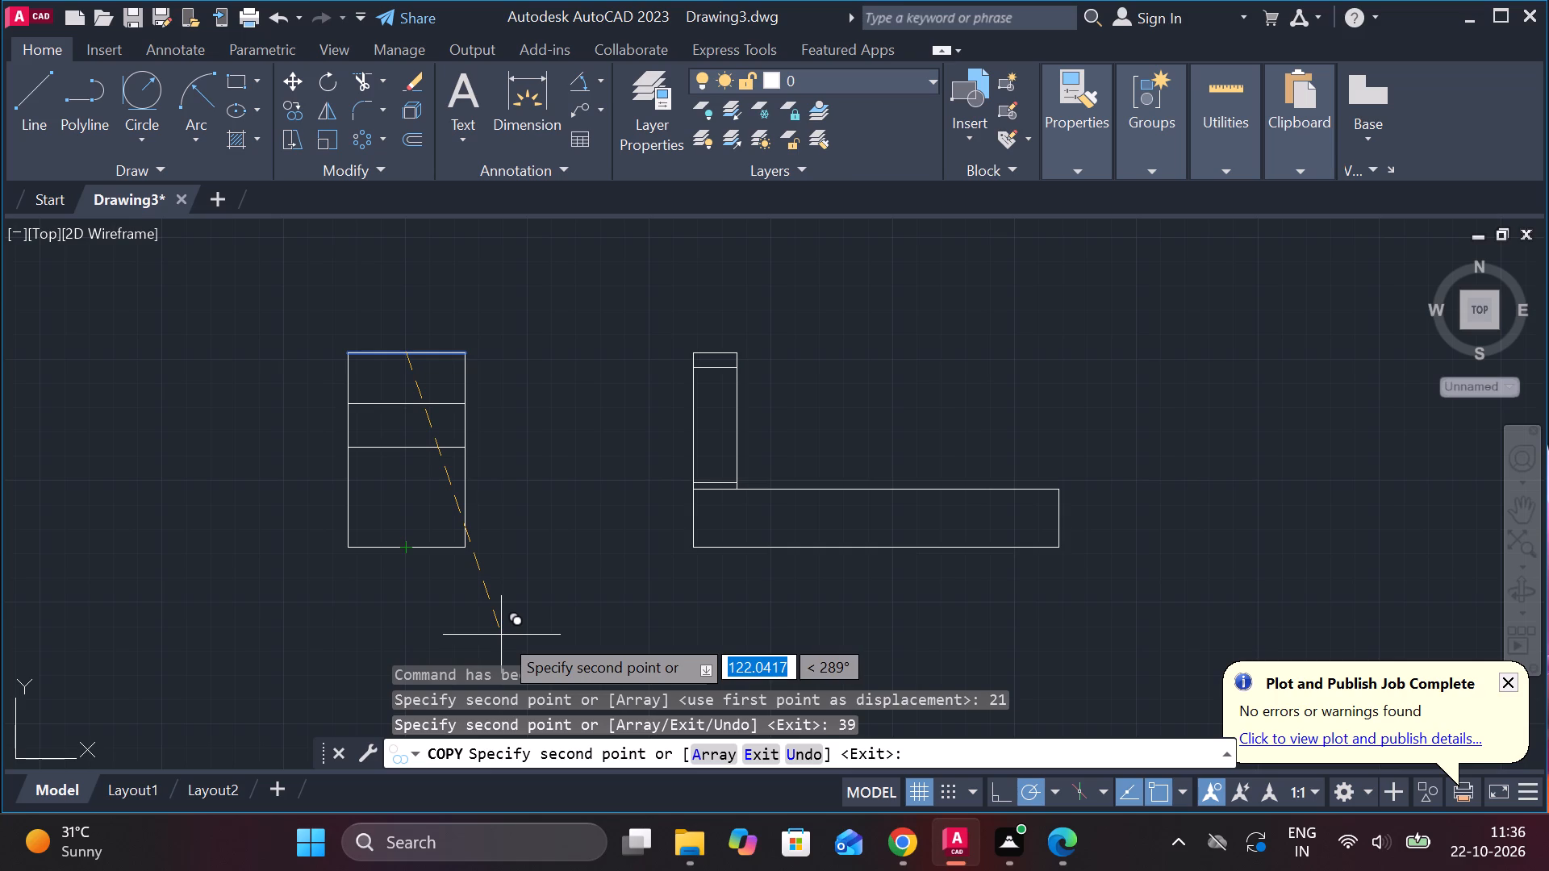
pyautogui.press('Escape')
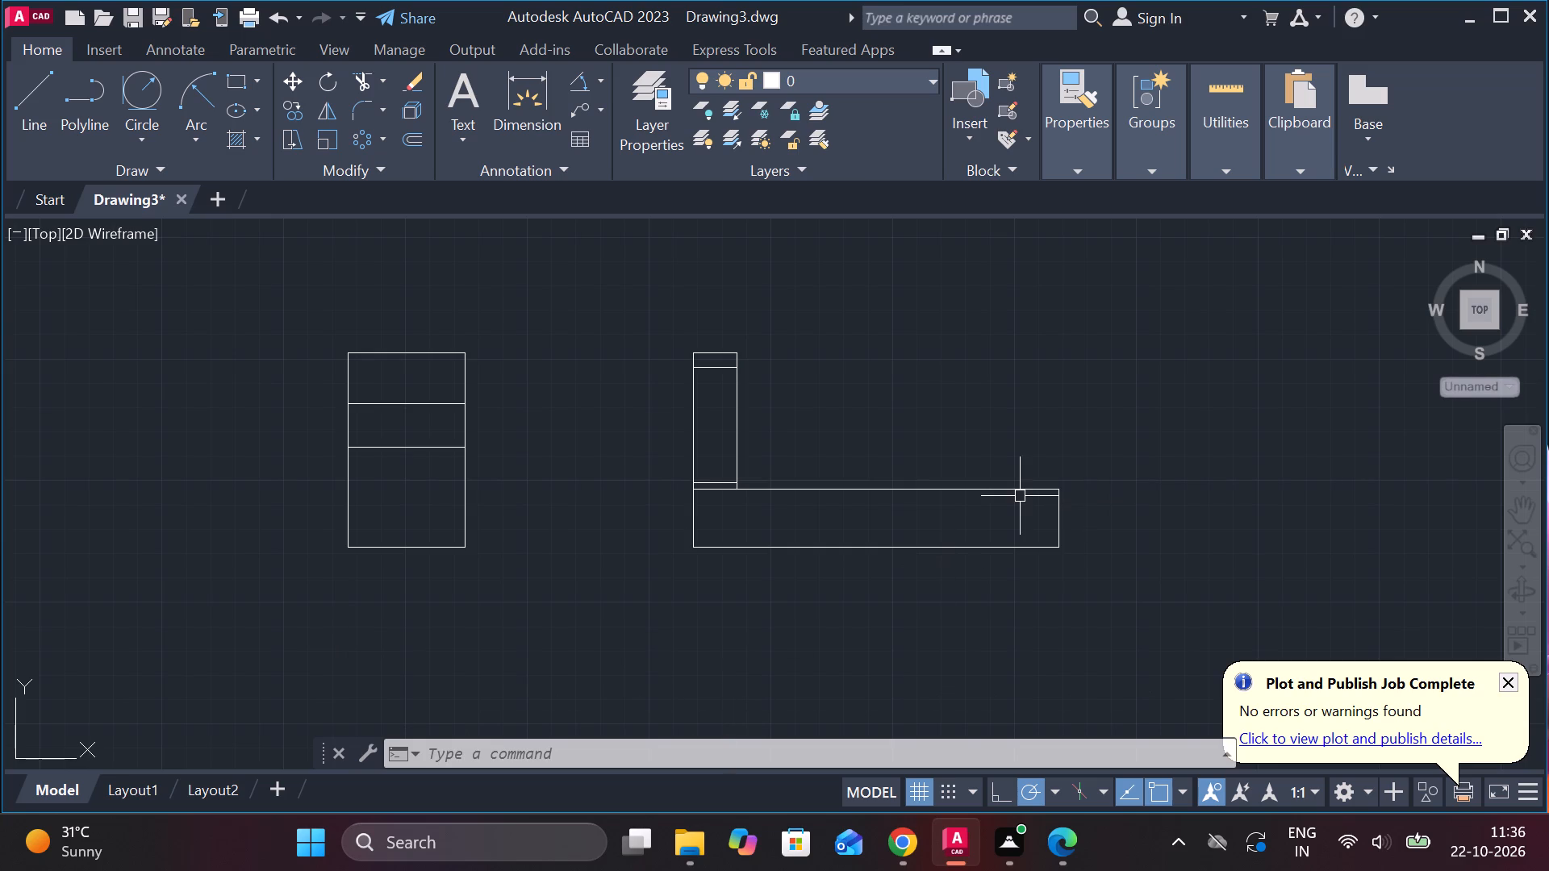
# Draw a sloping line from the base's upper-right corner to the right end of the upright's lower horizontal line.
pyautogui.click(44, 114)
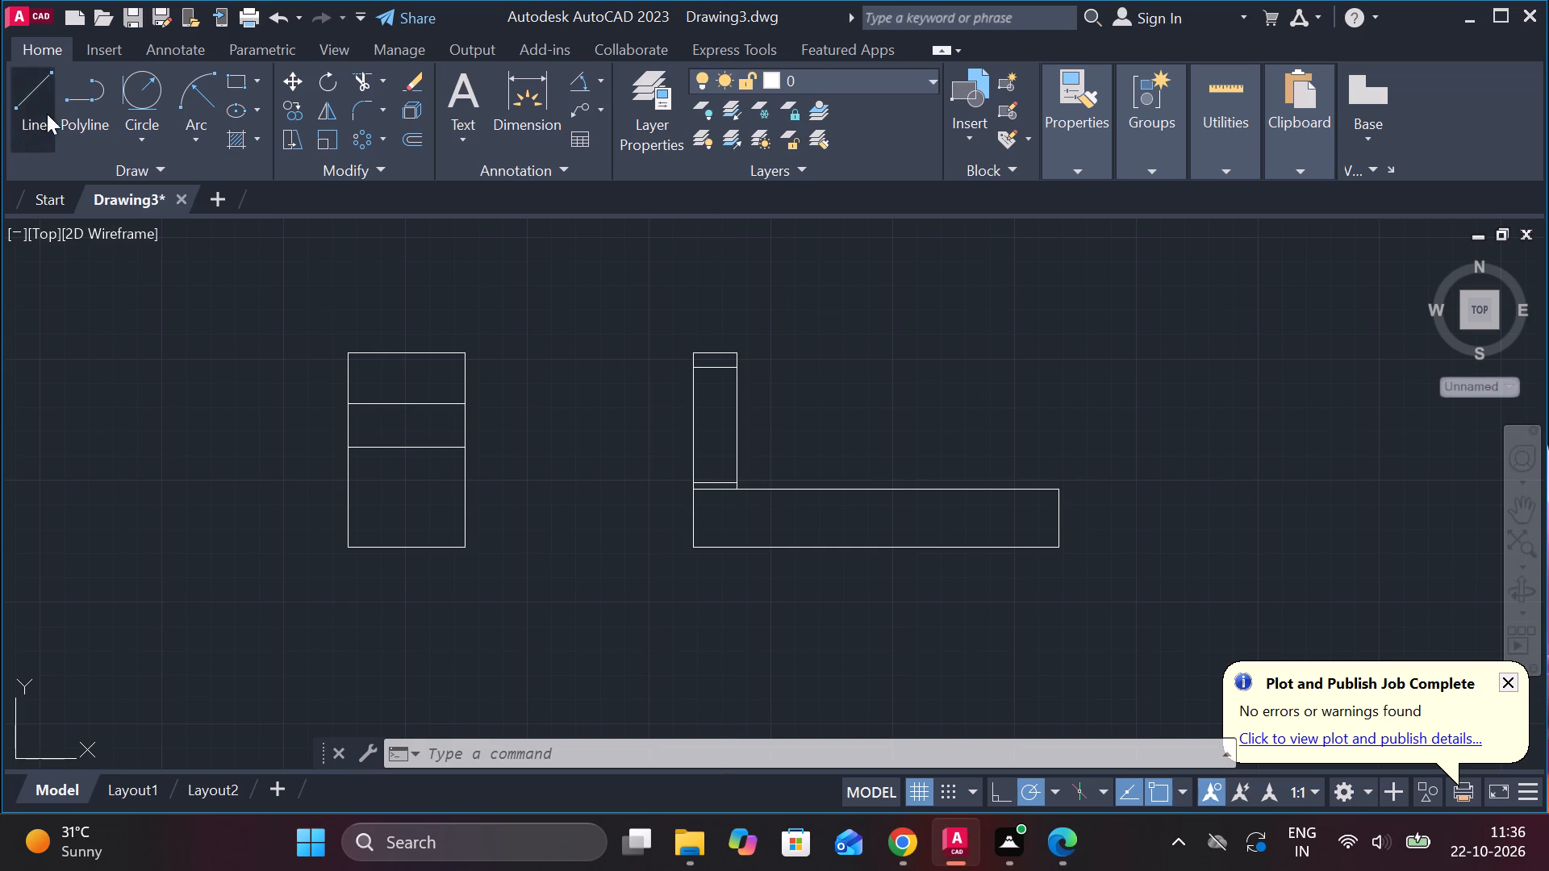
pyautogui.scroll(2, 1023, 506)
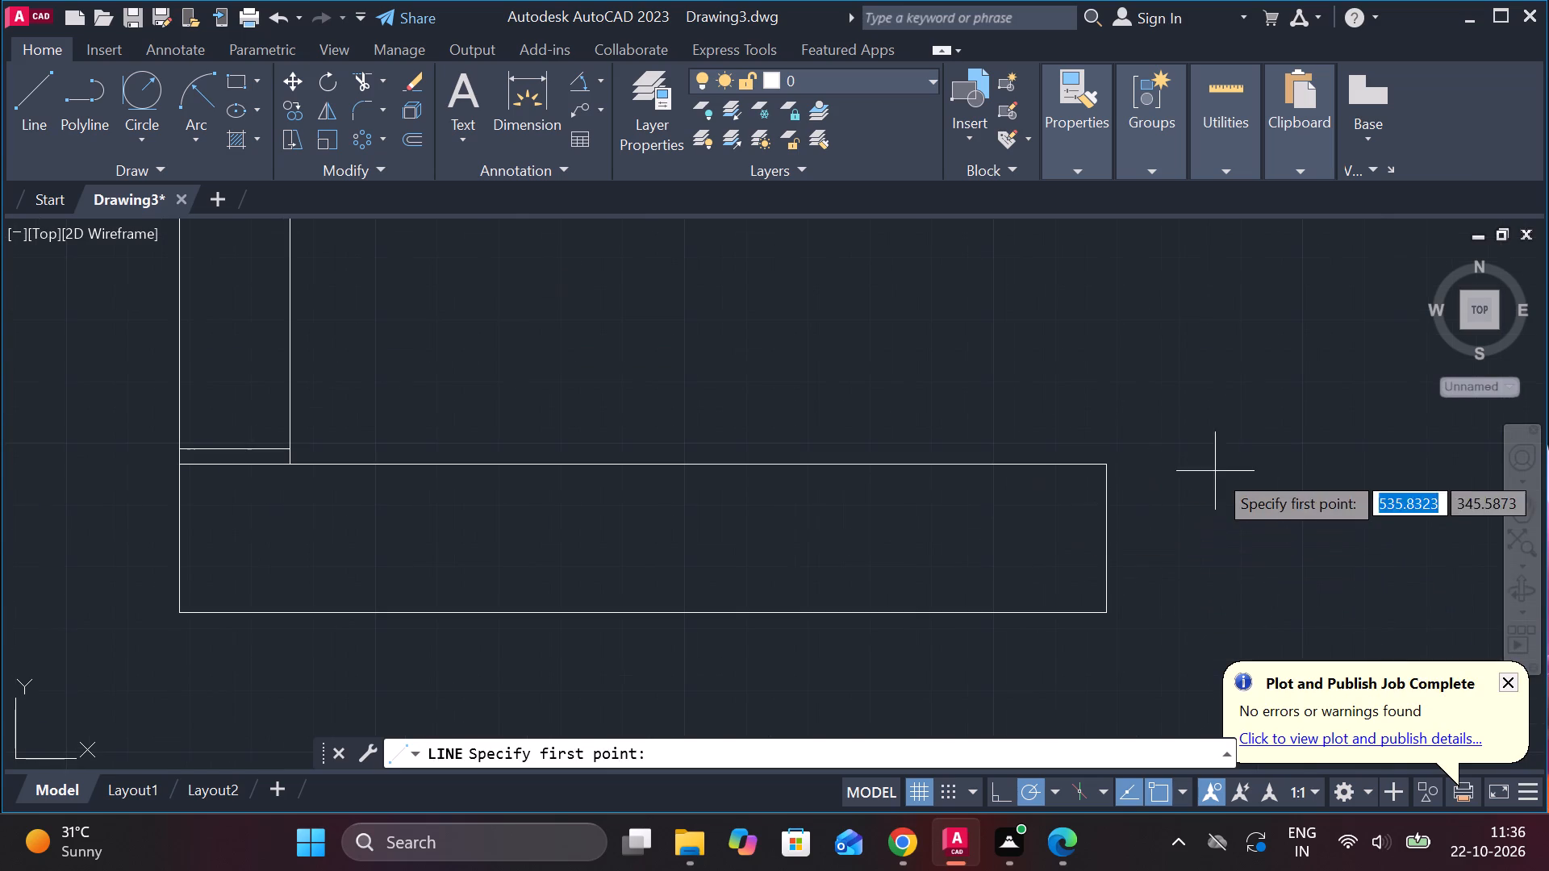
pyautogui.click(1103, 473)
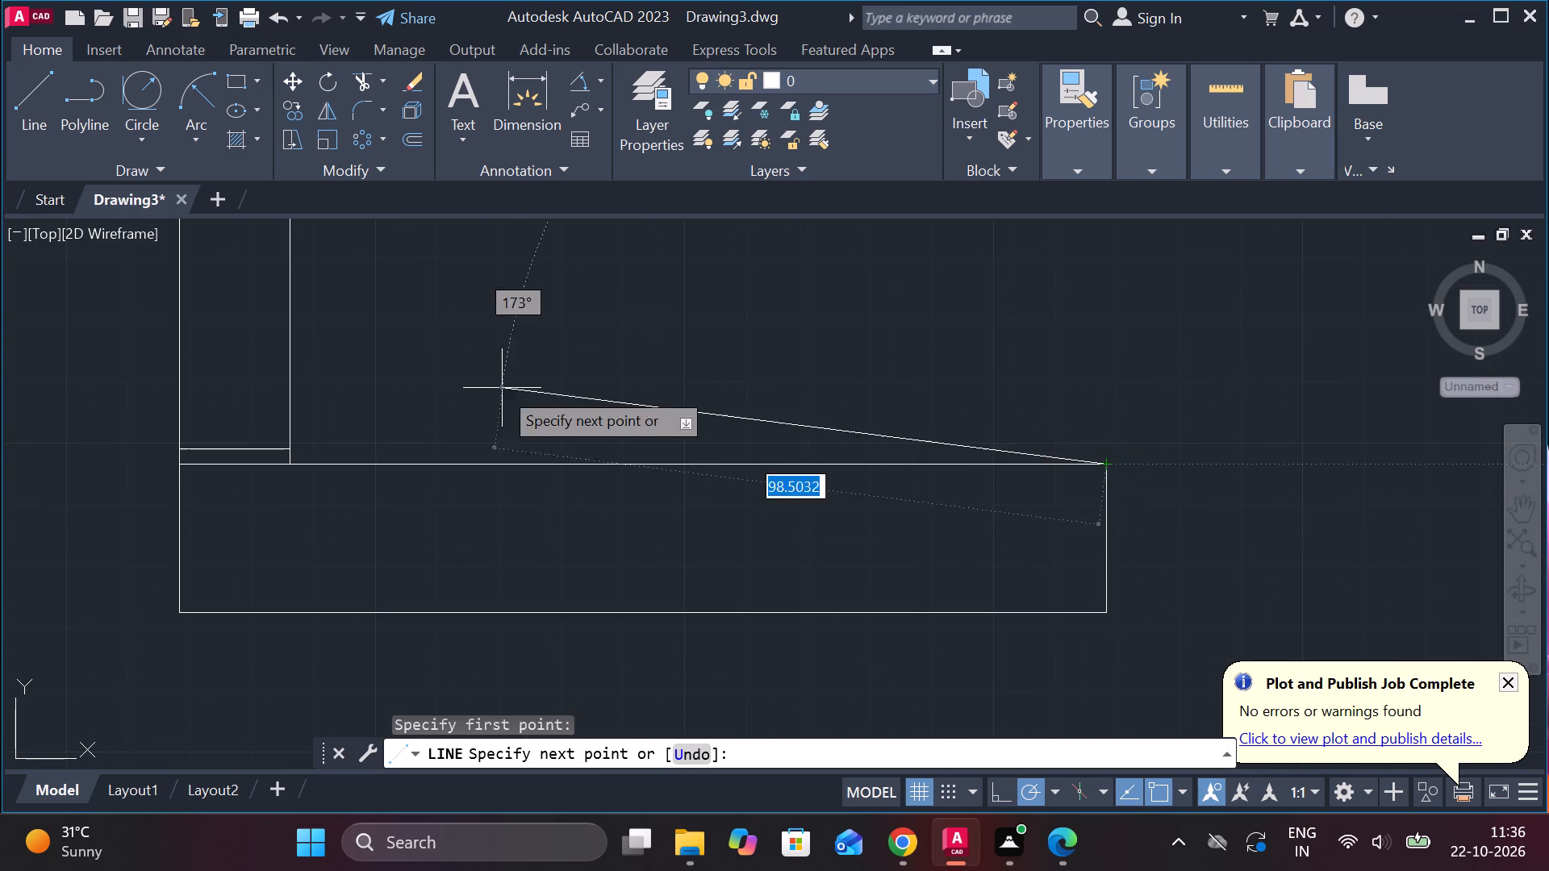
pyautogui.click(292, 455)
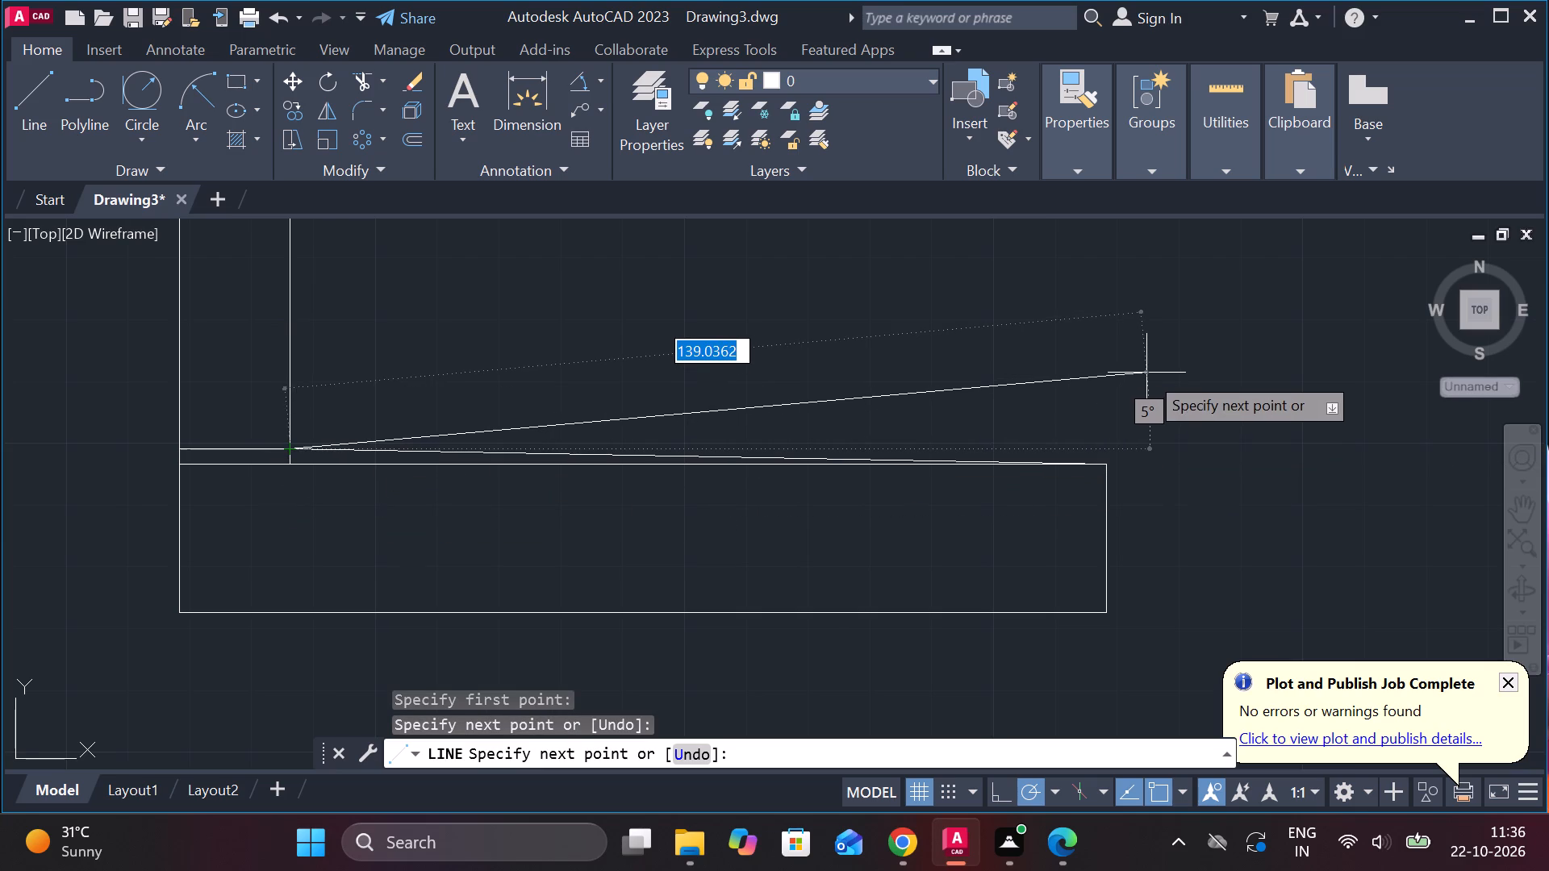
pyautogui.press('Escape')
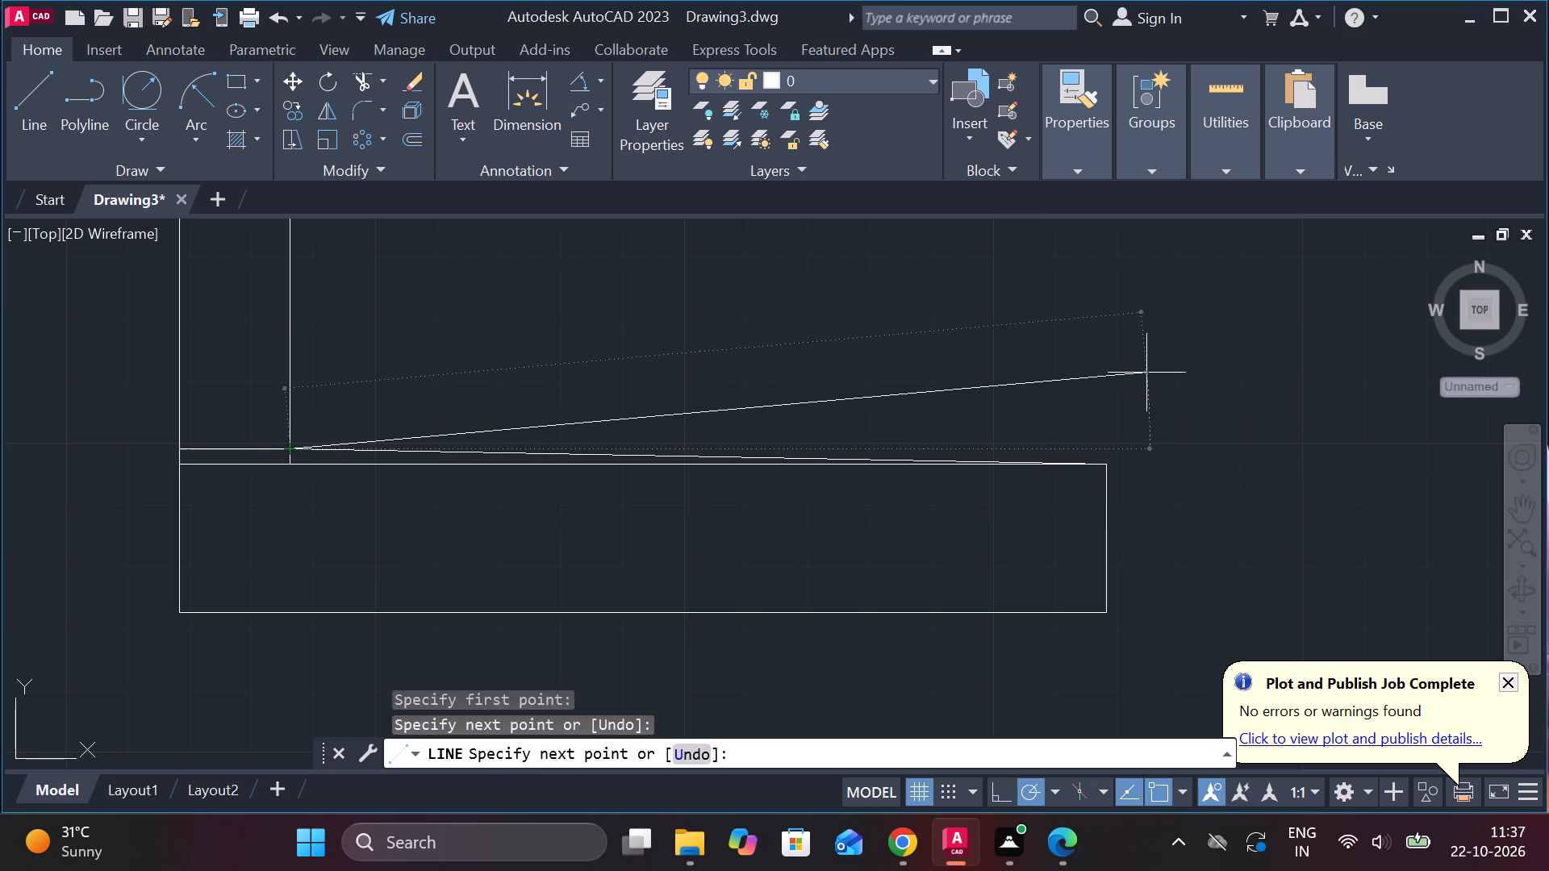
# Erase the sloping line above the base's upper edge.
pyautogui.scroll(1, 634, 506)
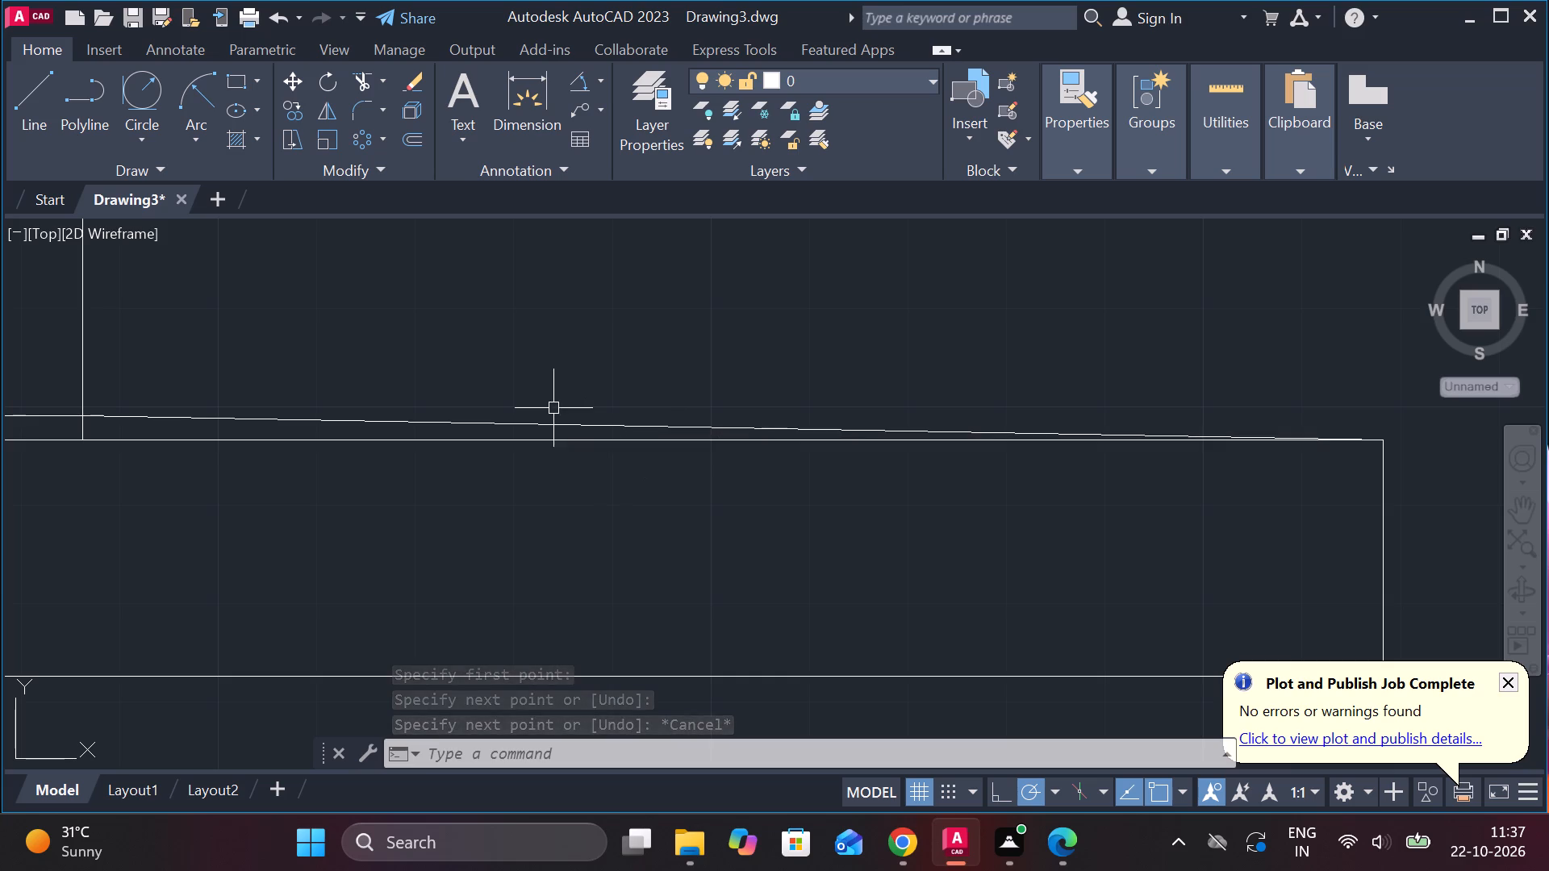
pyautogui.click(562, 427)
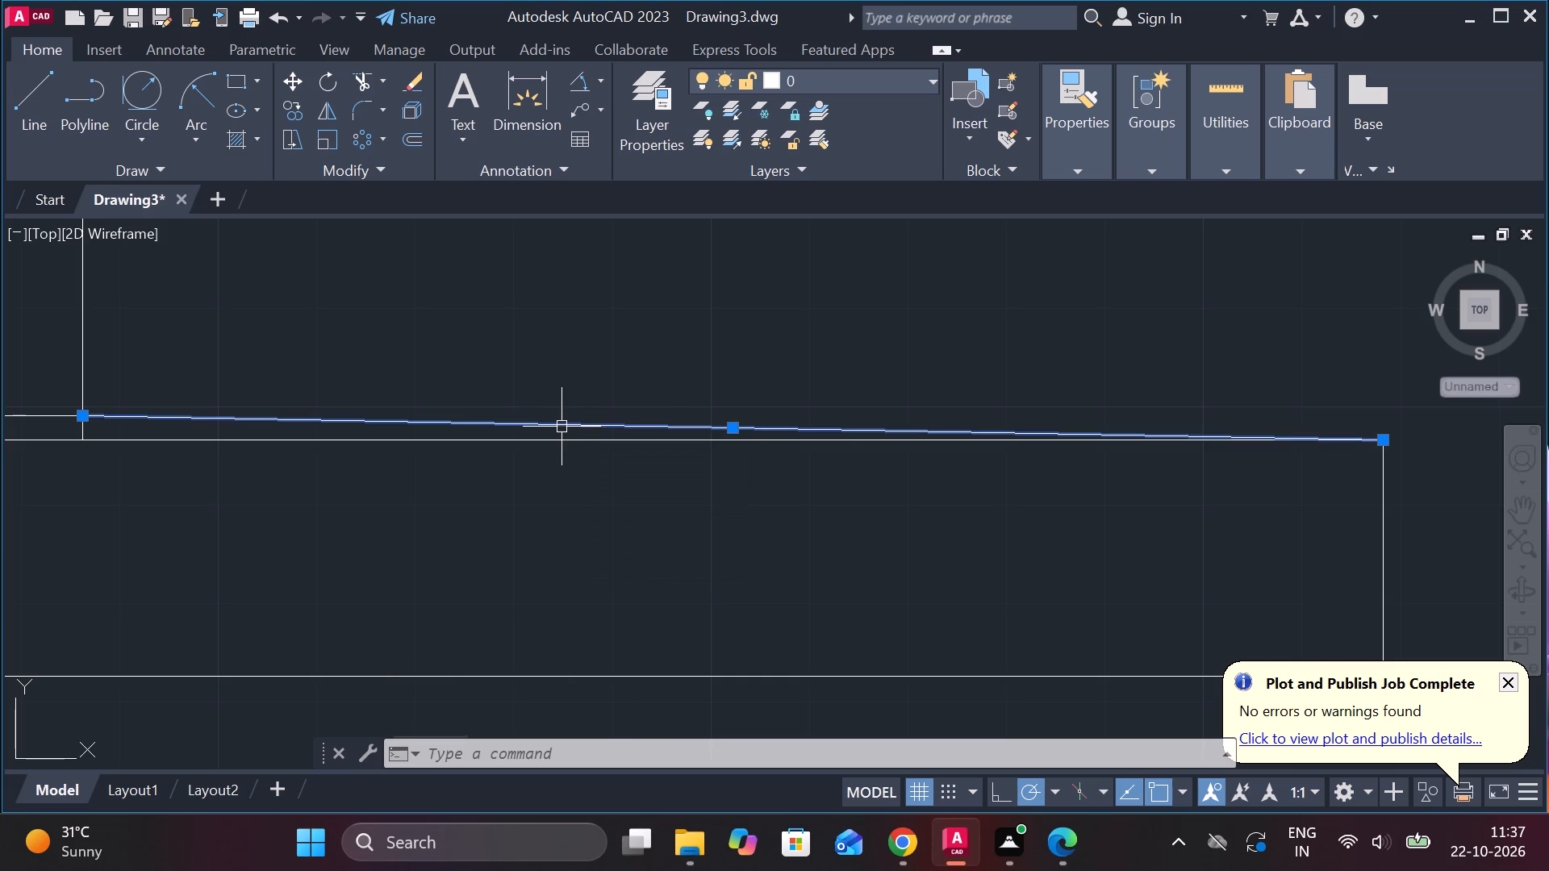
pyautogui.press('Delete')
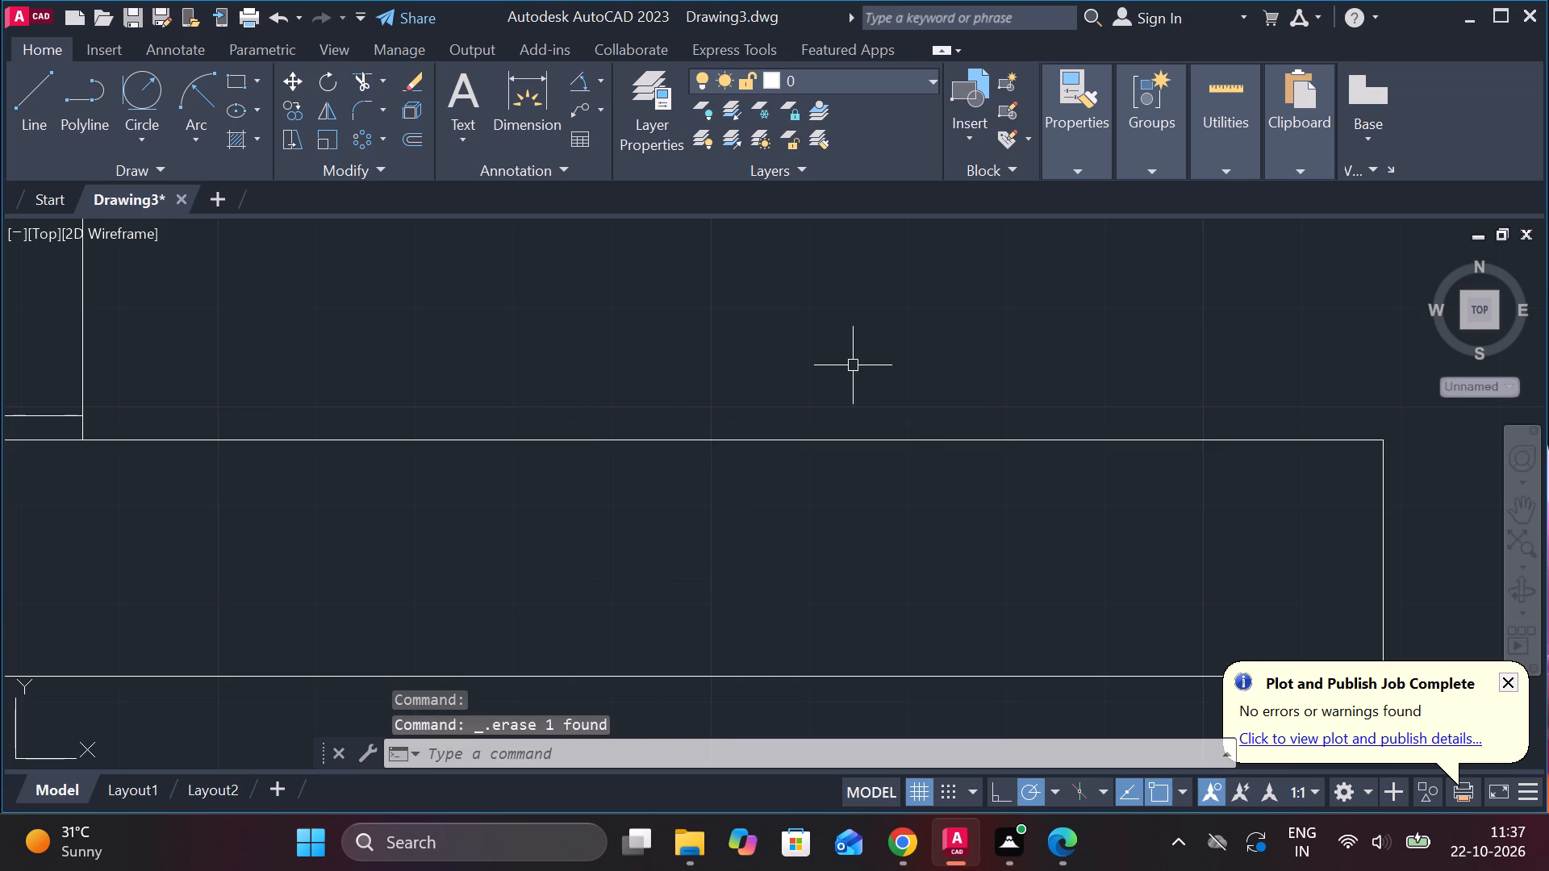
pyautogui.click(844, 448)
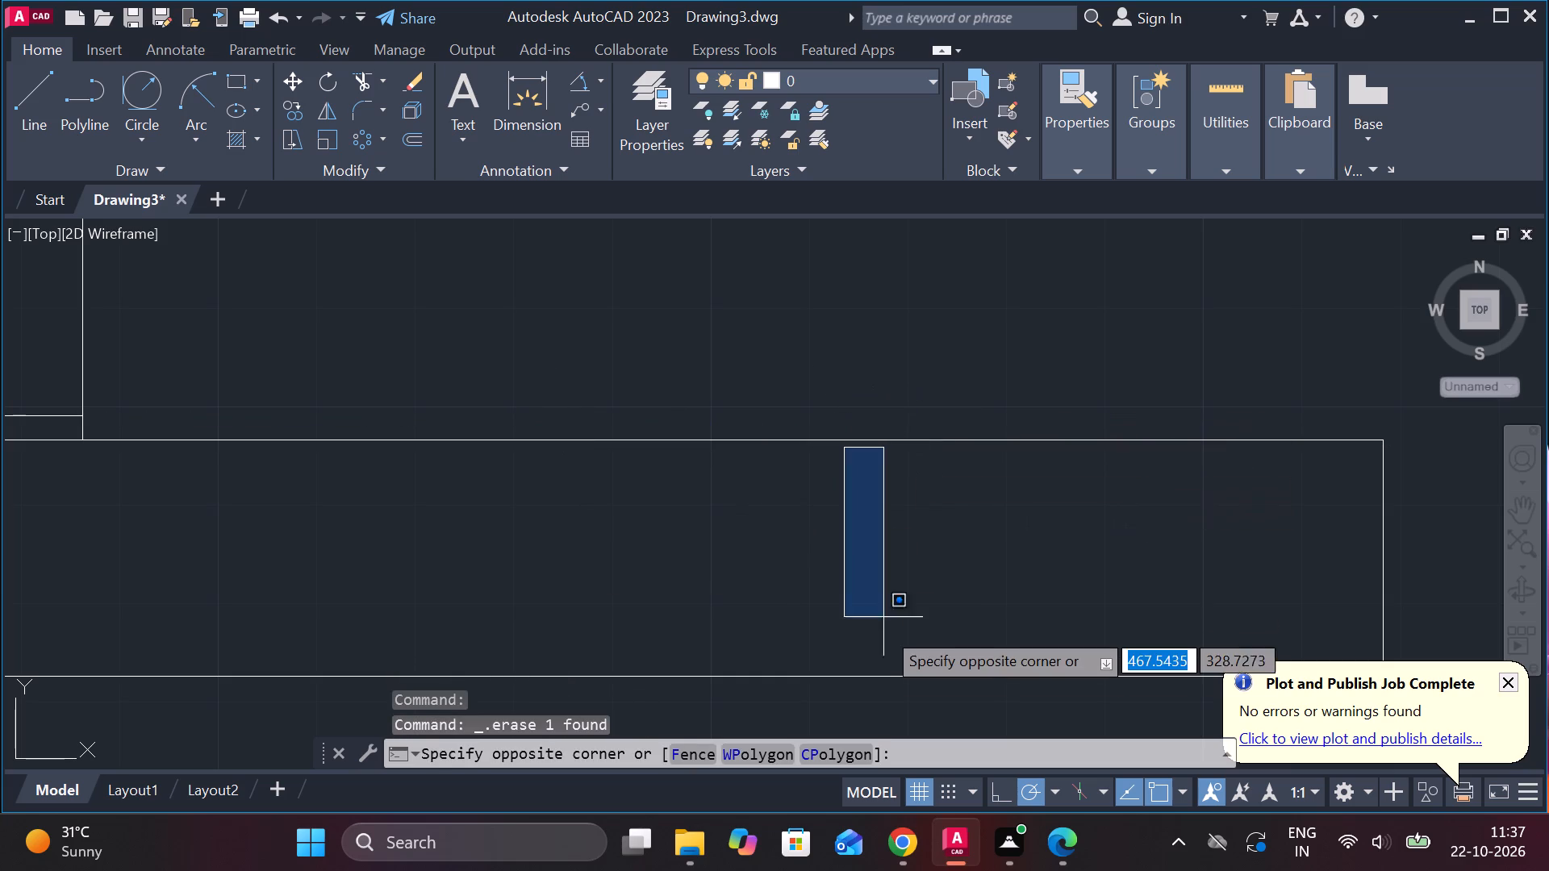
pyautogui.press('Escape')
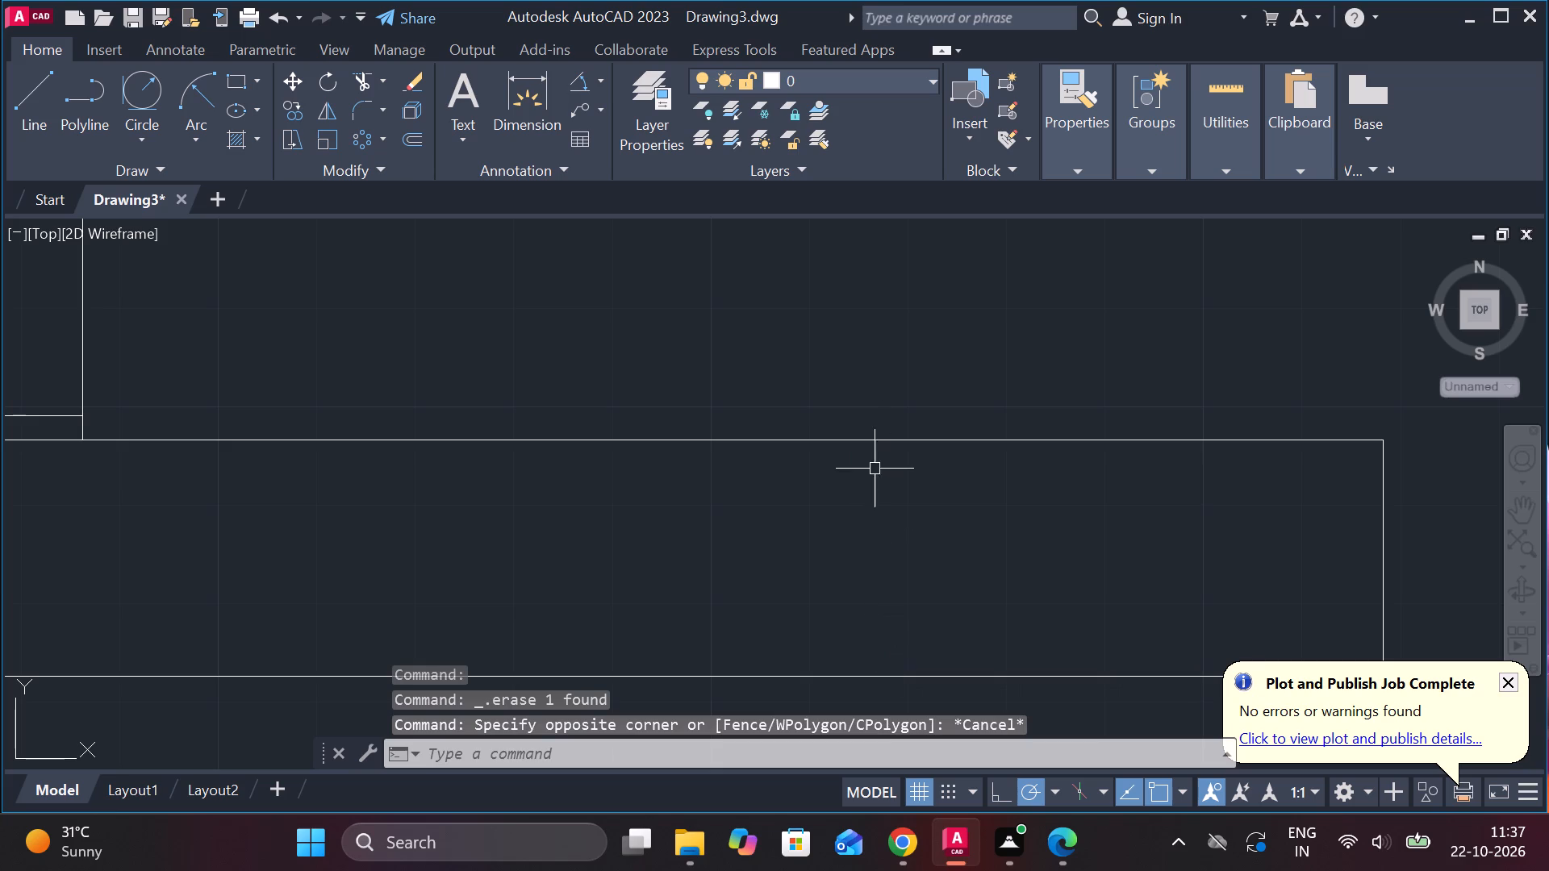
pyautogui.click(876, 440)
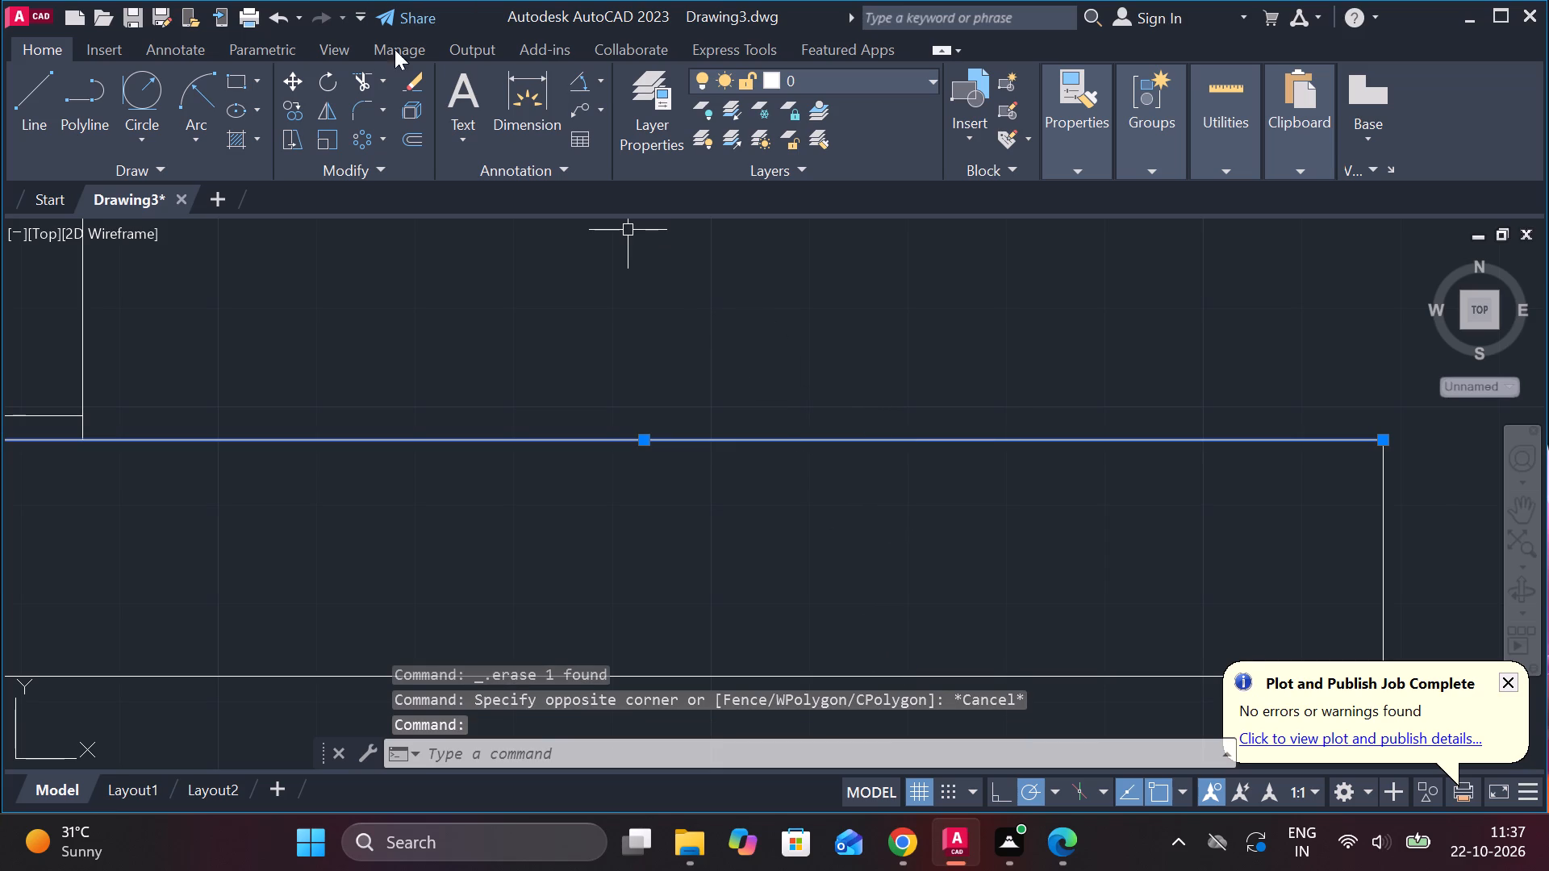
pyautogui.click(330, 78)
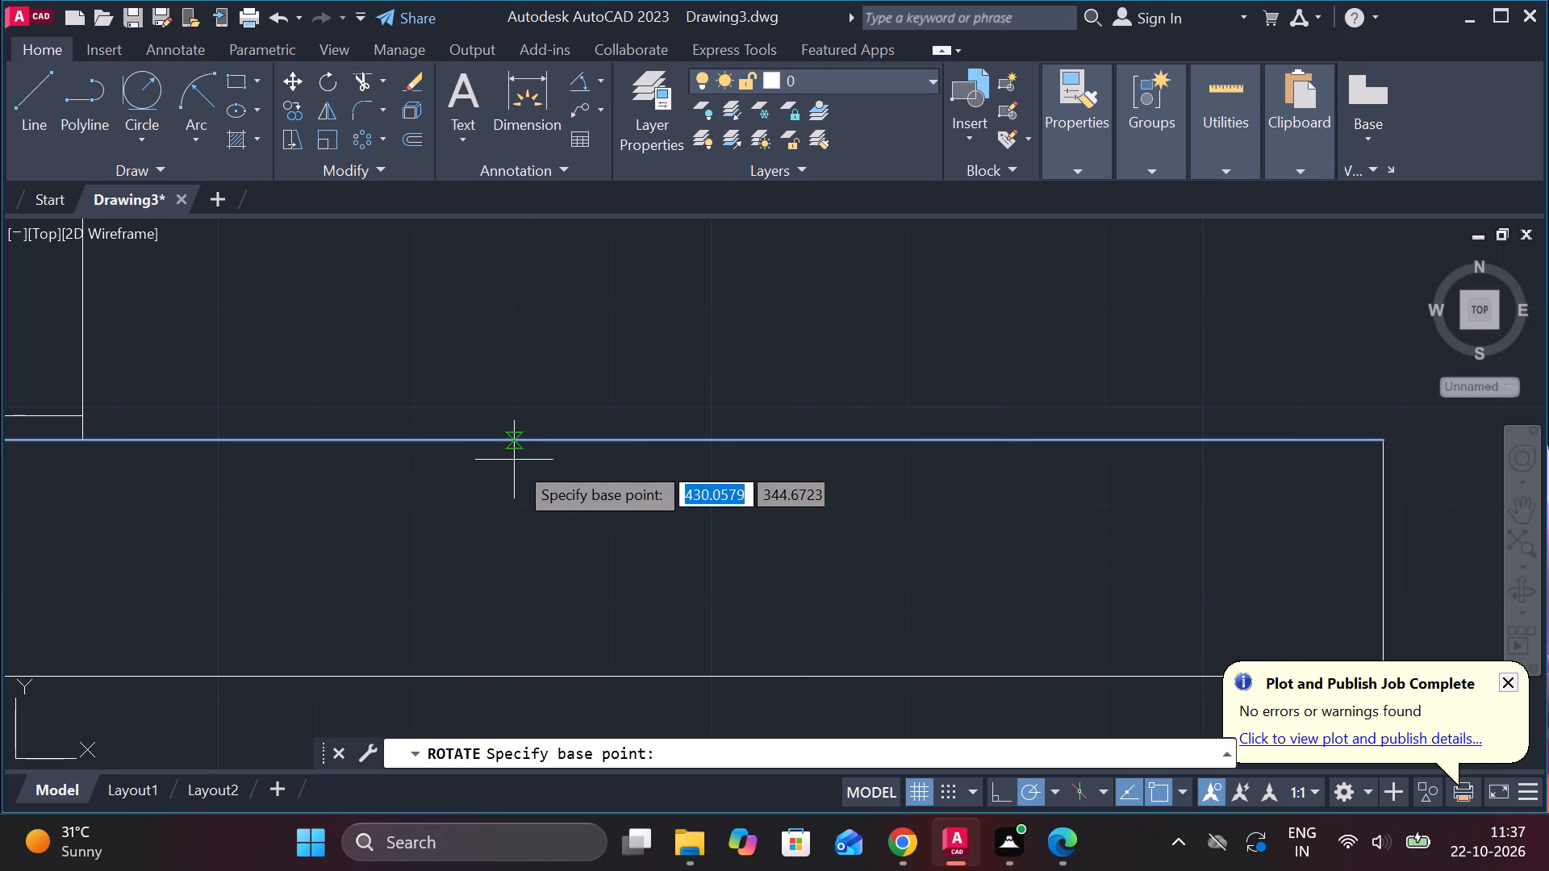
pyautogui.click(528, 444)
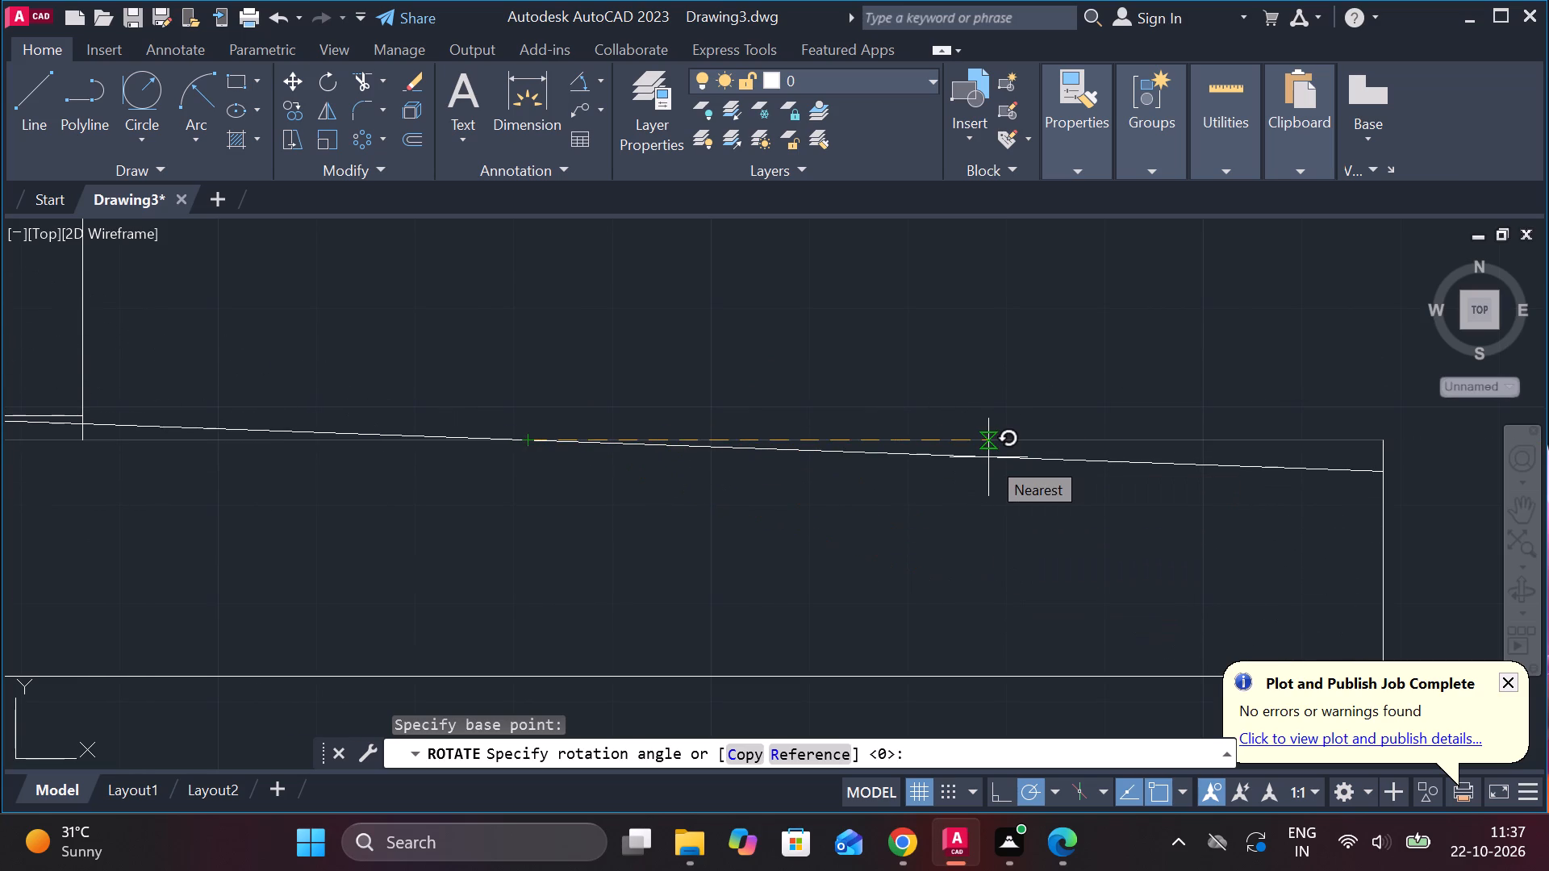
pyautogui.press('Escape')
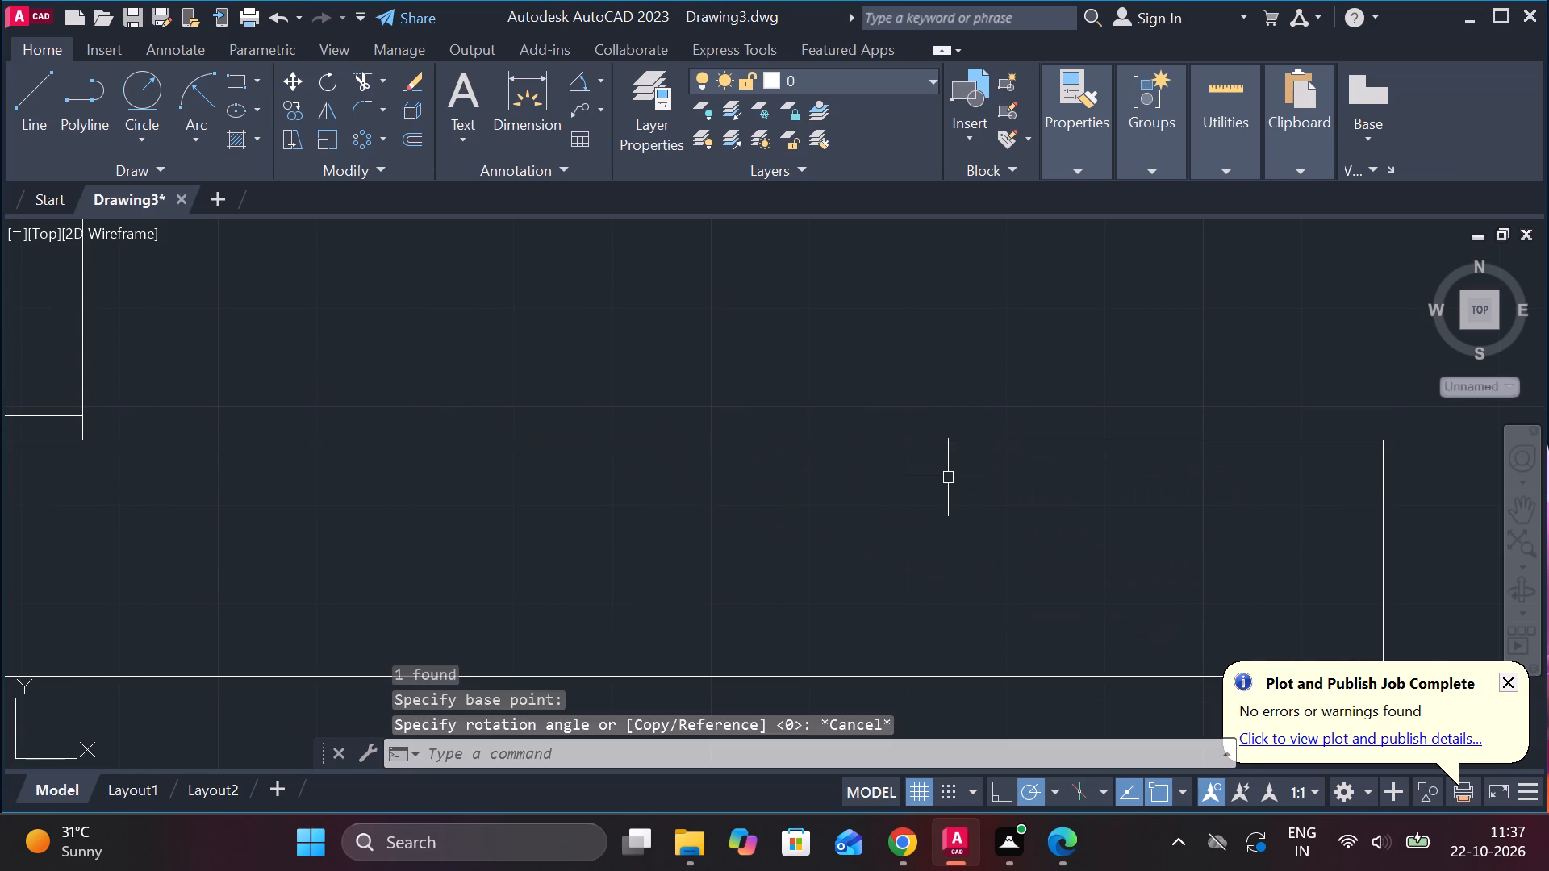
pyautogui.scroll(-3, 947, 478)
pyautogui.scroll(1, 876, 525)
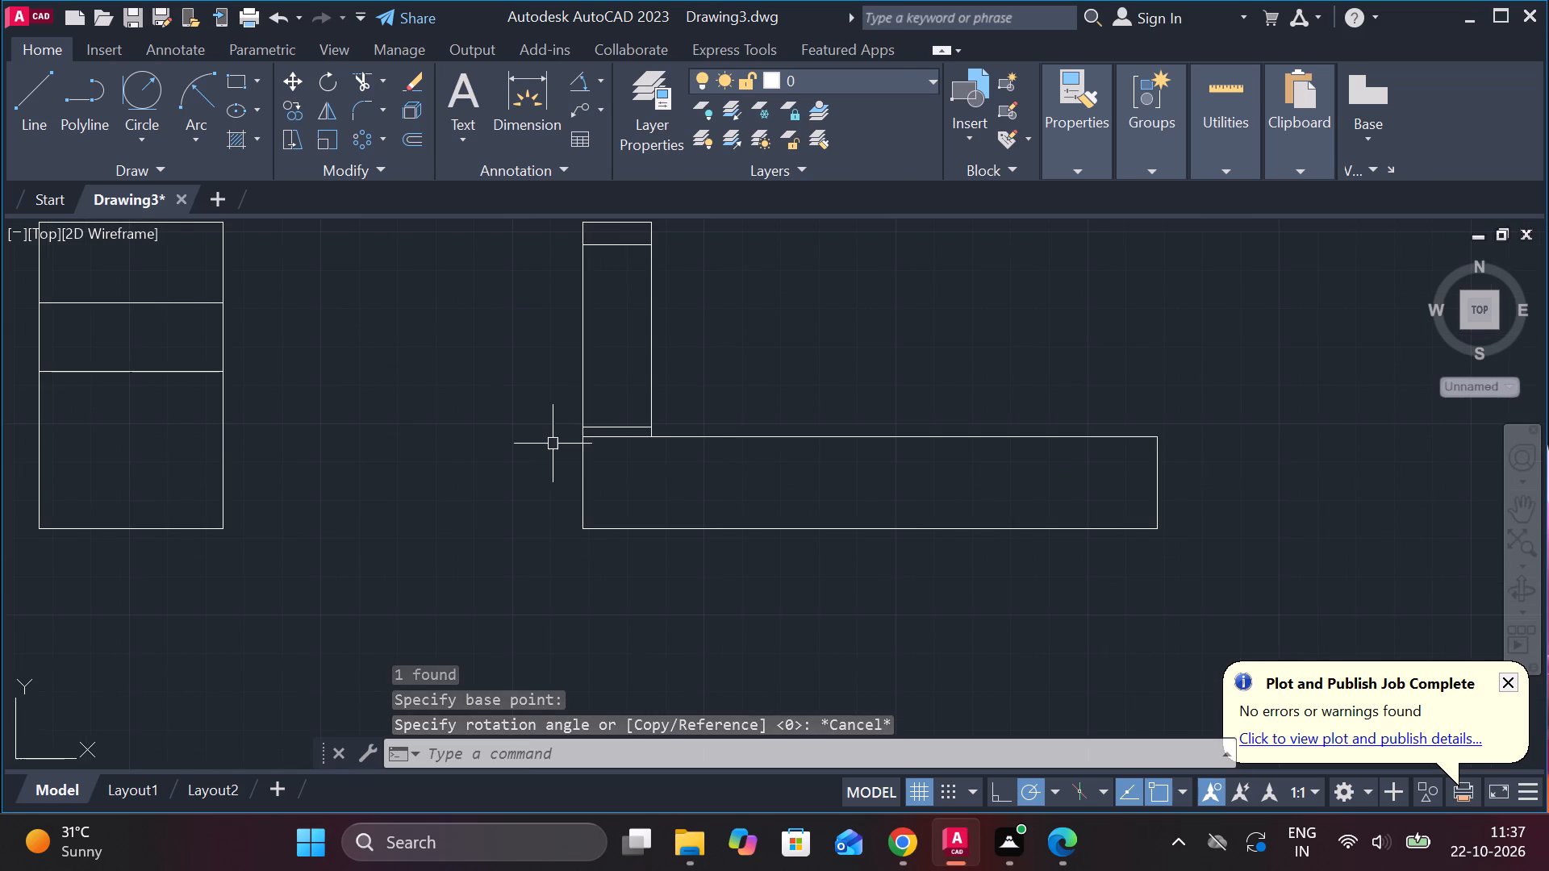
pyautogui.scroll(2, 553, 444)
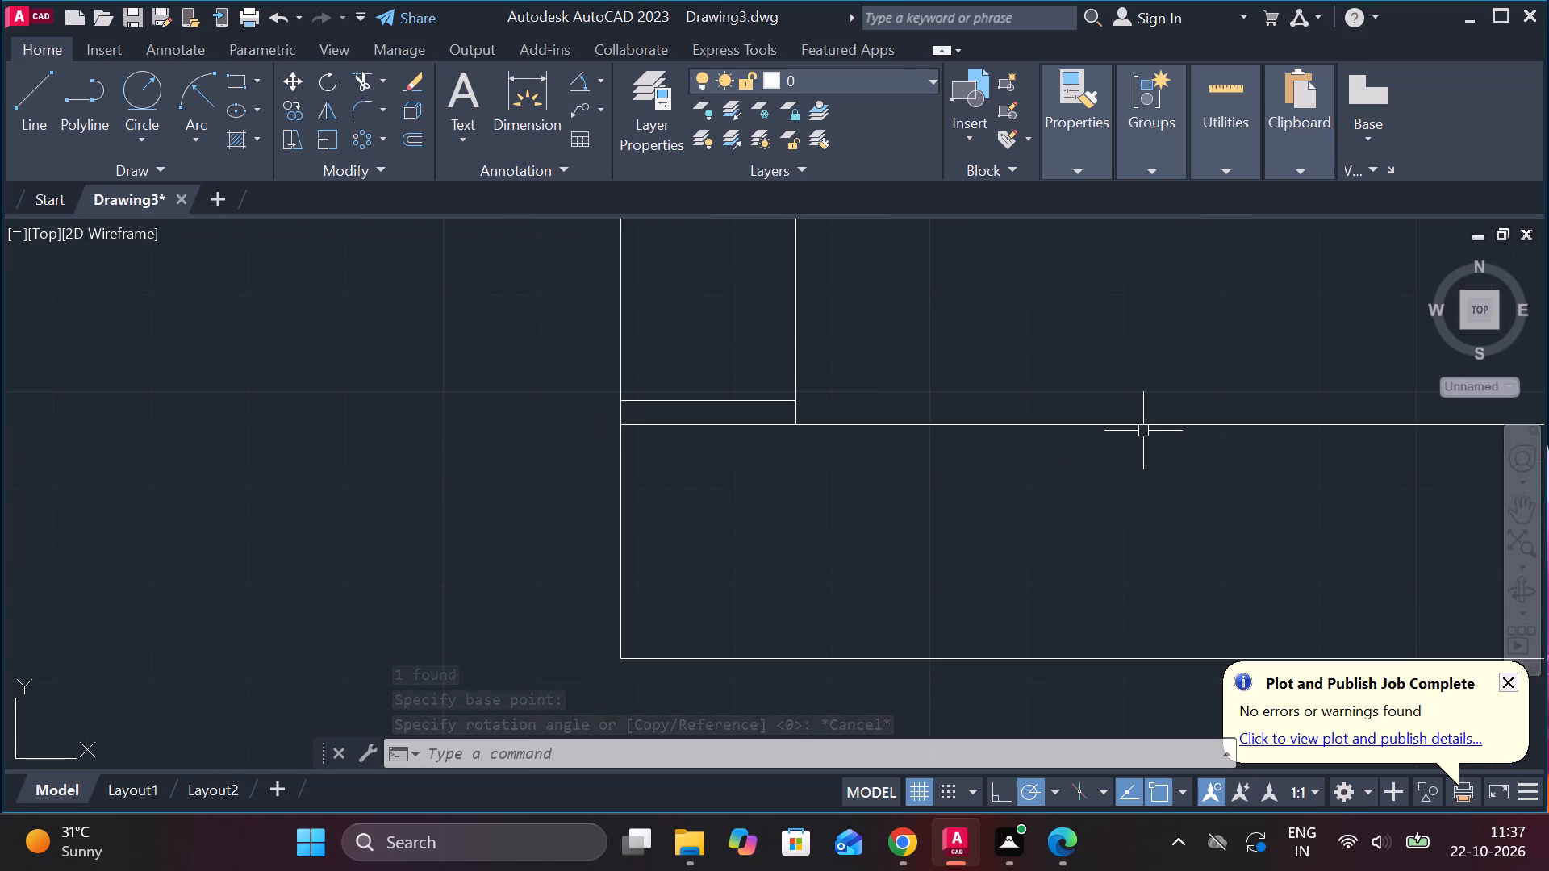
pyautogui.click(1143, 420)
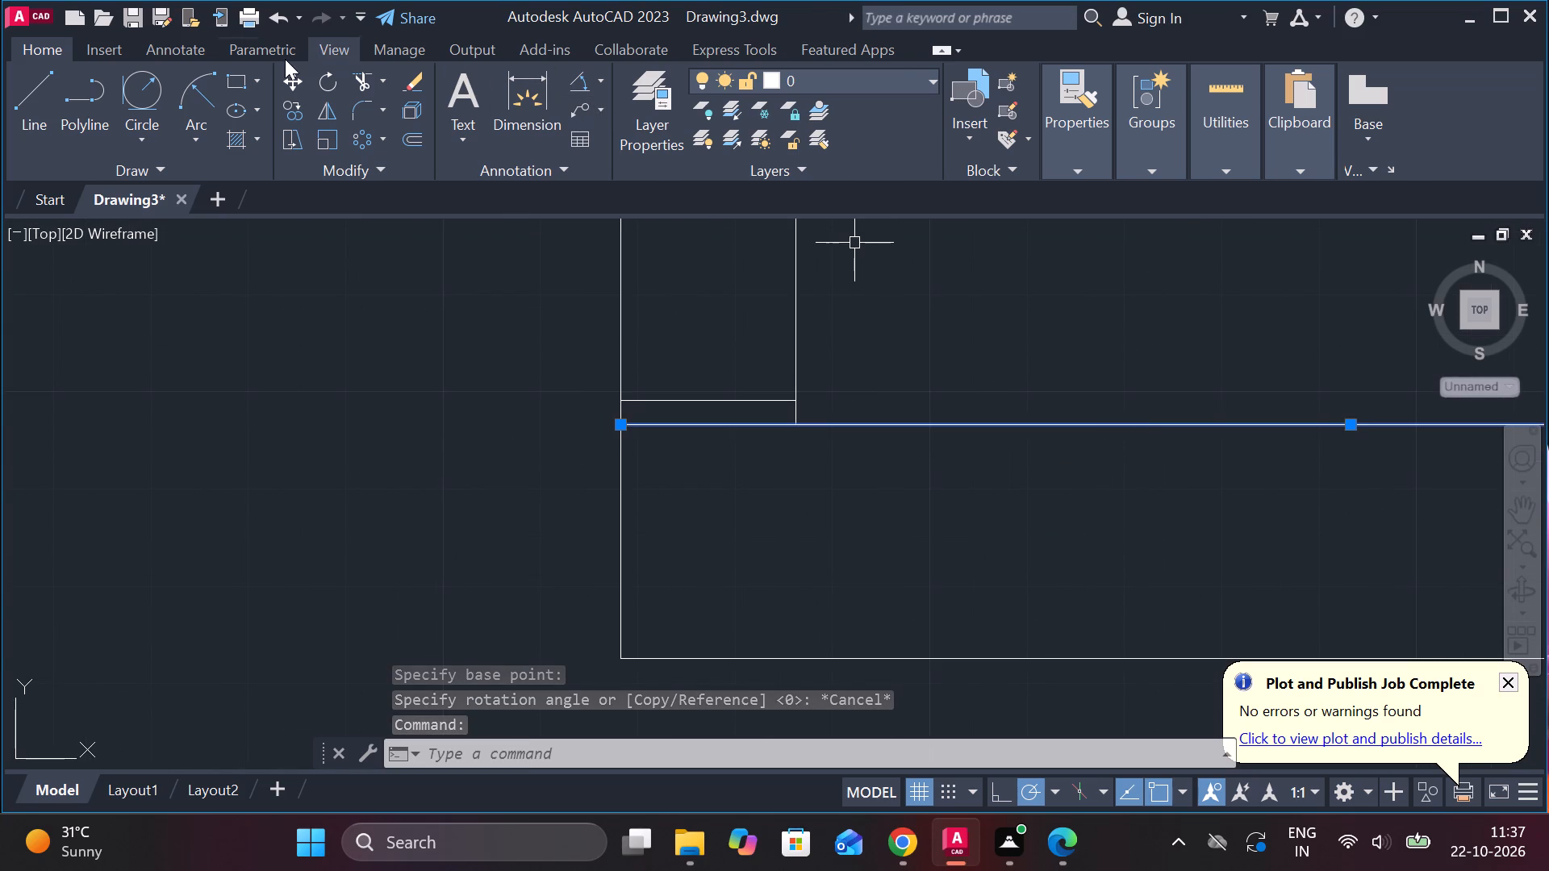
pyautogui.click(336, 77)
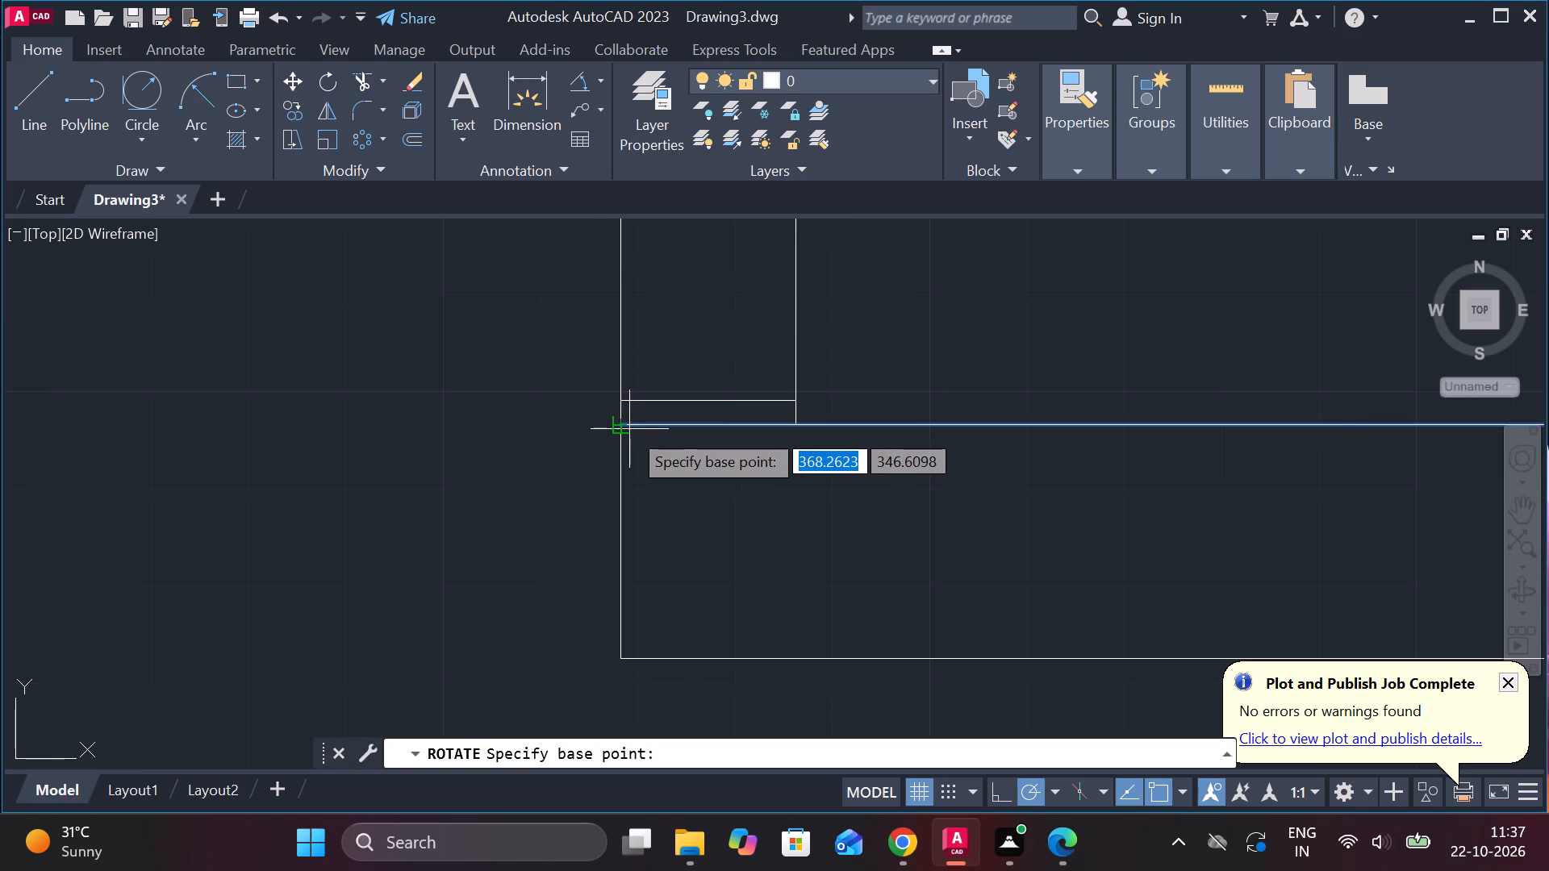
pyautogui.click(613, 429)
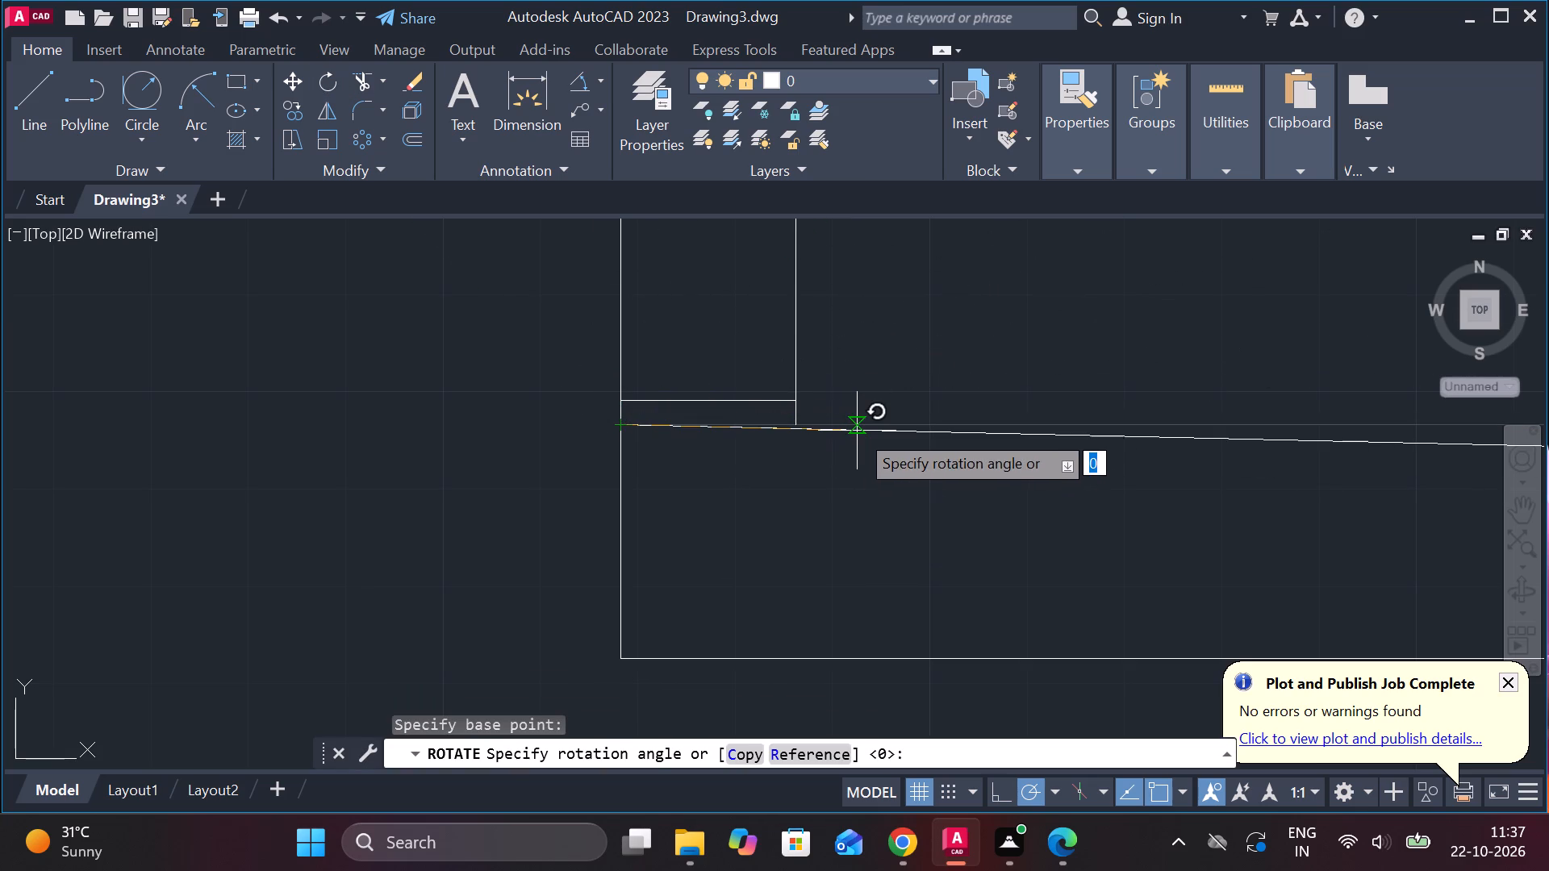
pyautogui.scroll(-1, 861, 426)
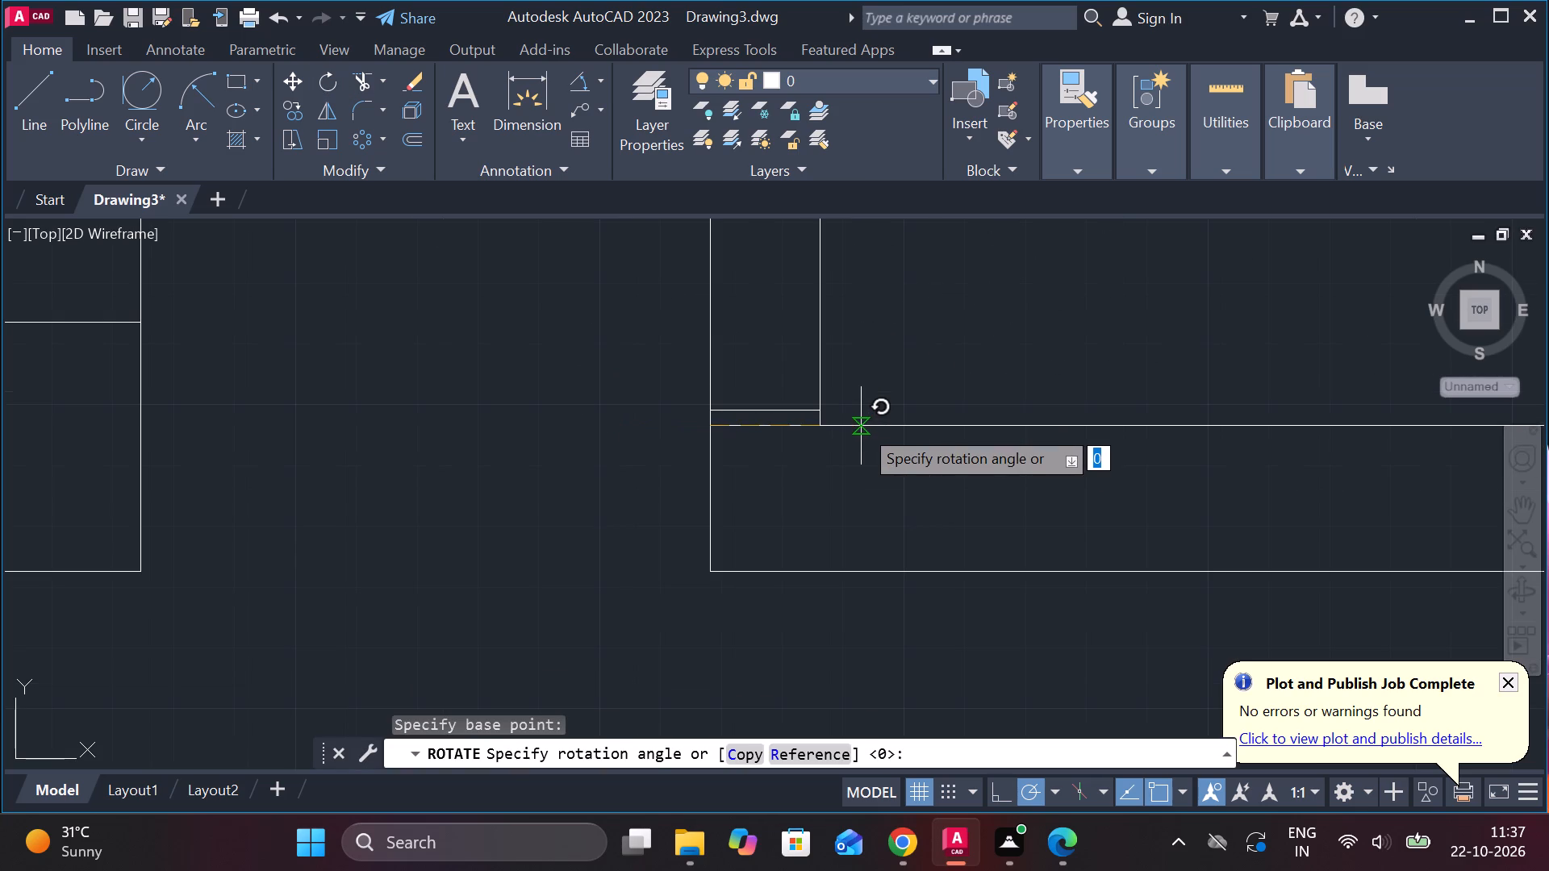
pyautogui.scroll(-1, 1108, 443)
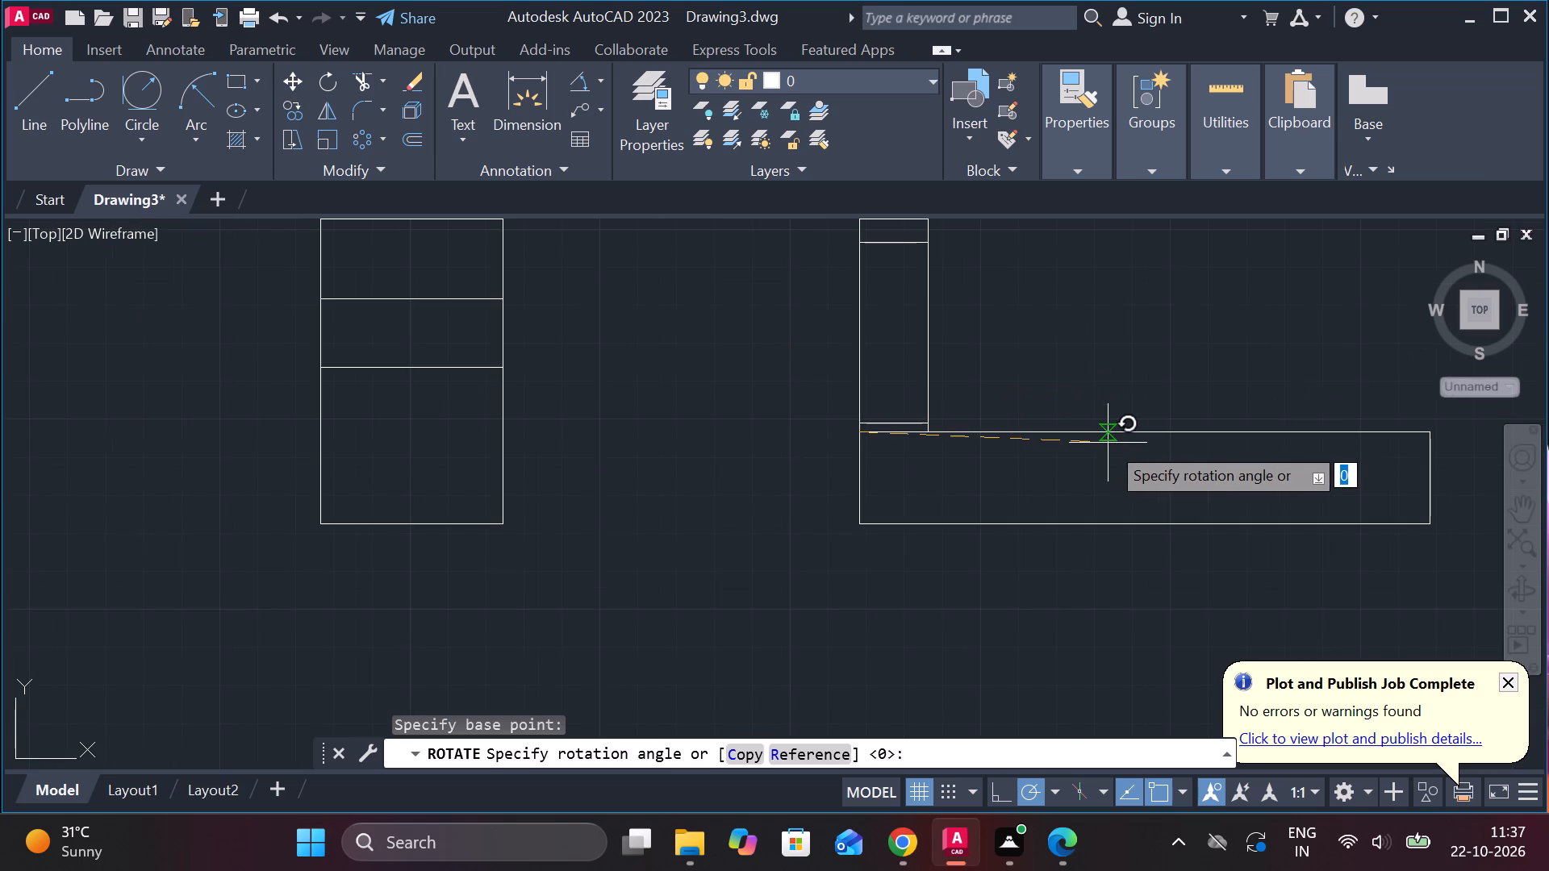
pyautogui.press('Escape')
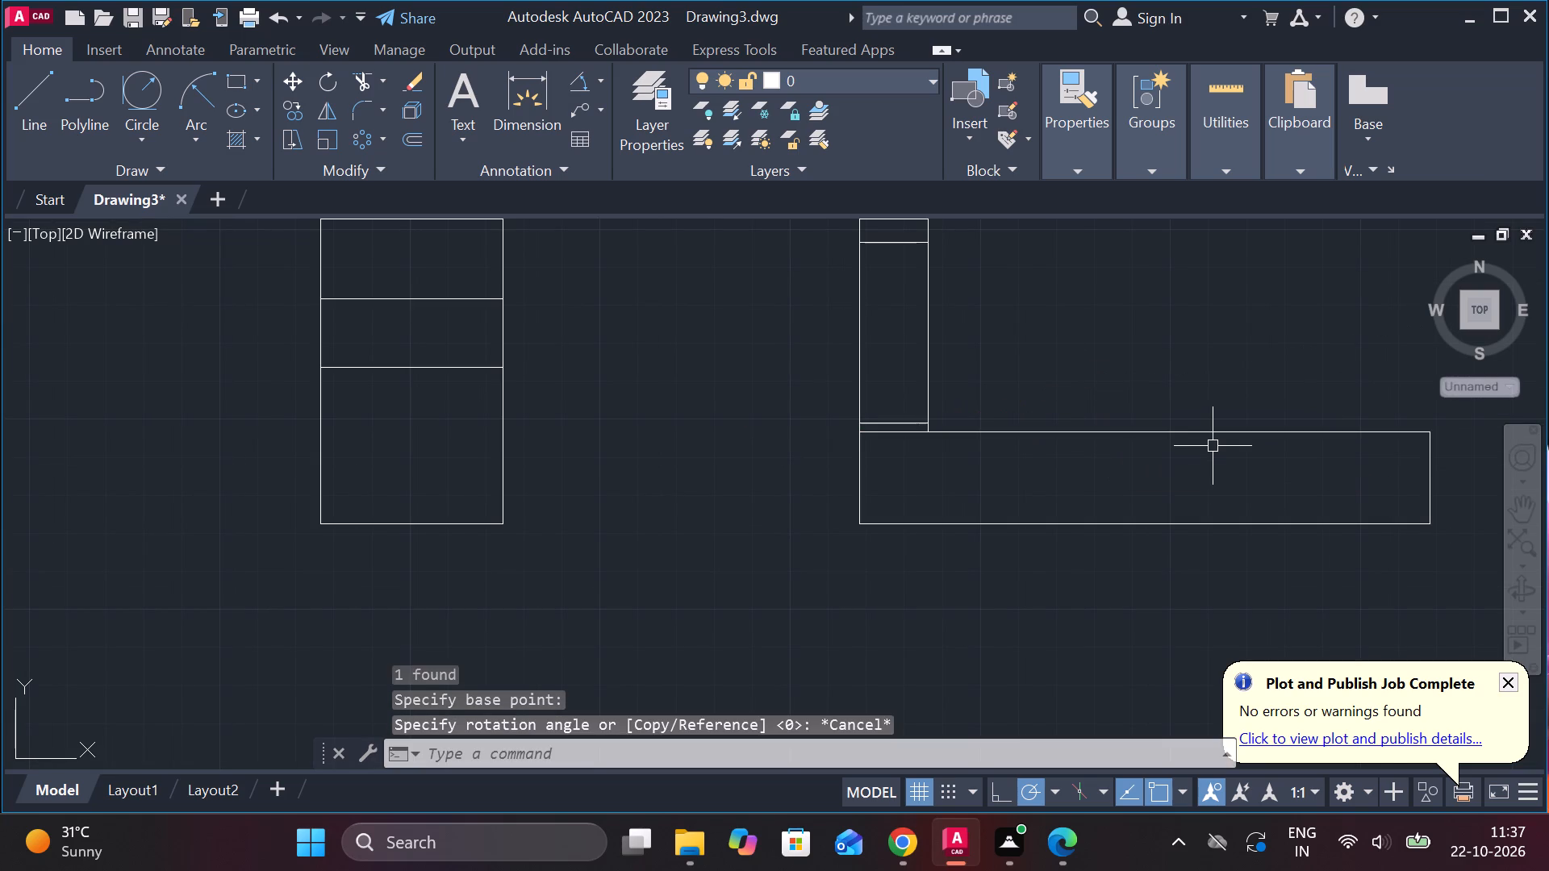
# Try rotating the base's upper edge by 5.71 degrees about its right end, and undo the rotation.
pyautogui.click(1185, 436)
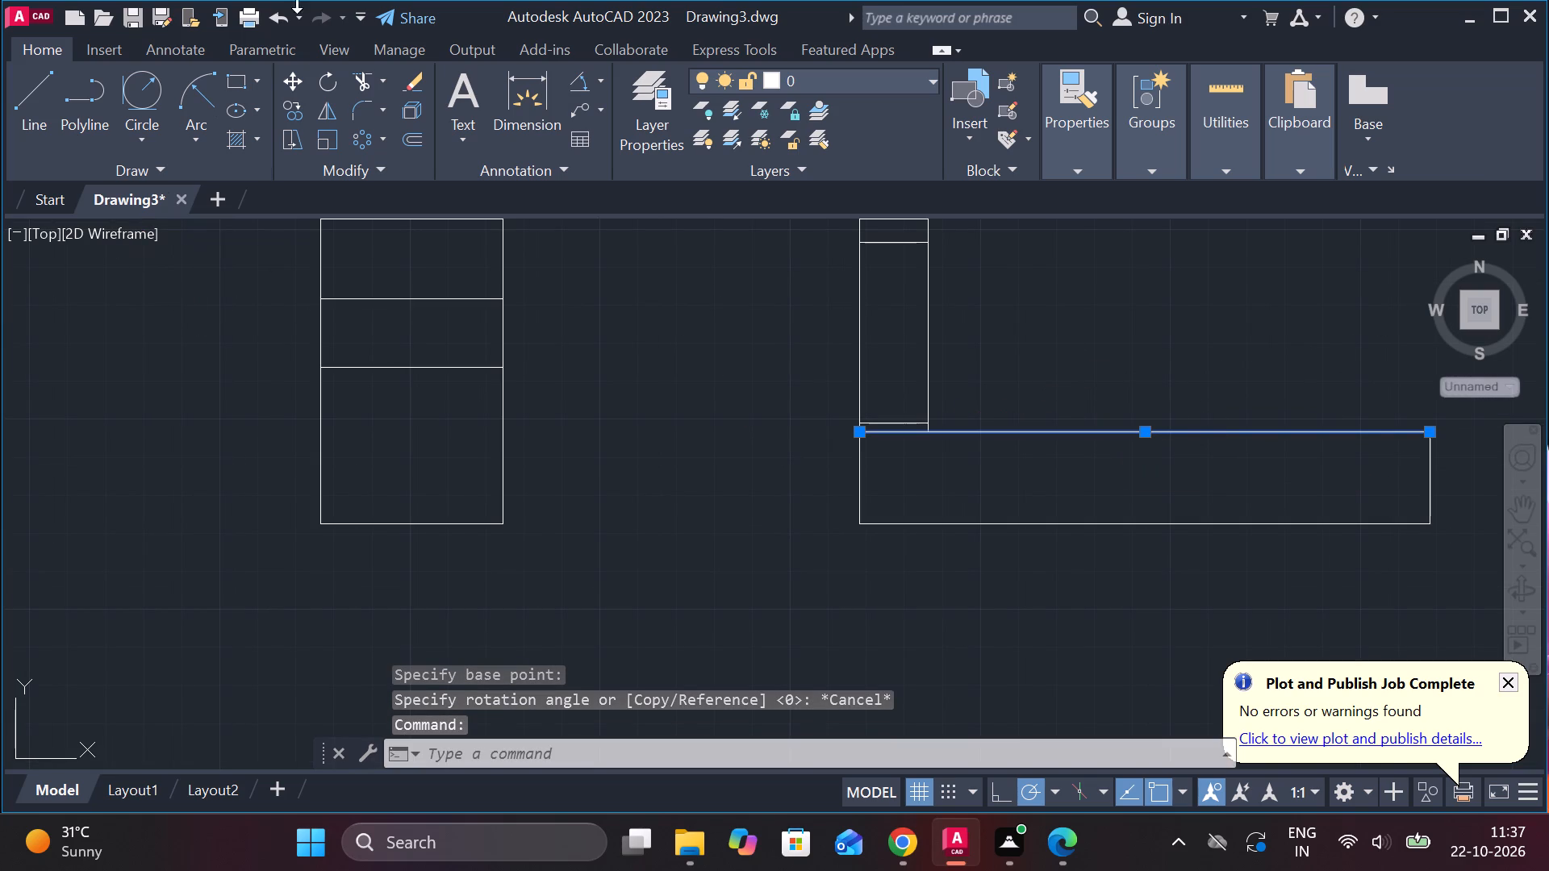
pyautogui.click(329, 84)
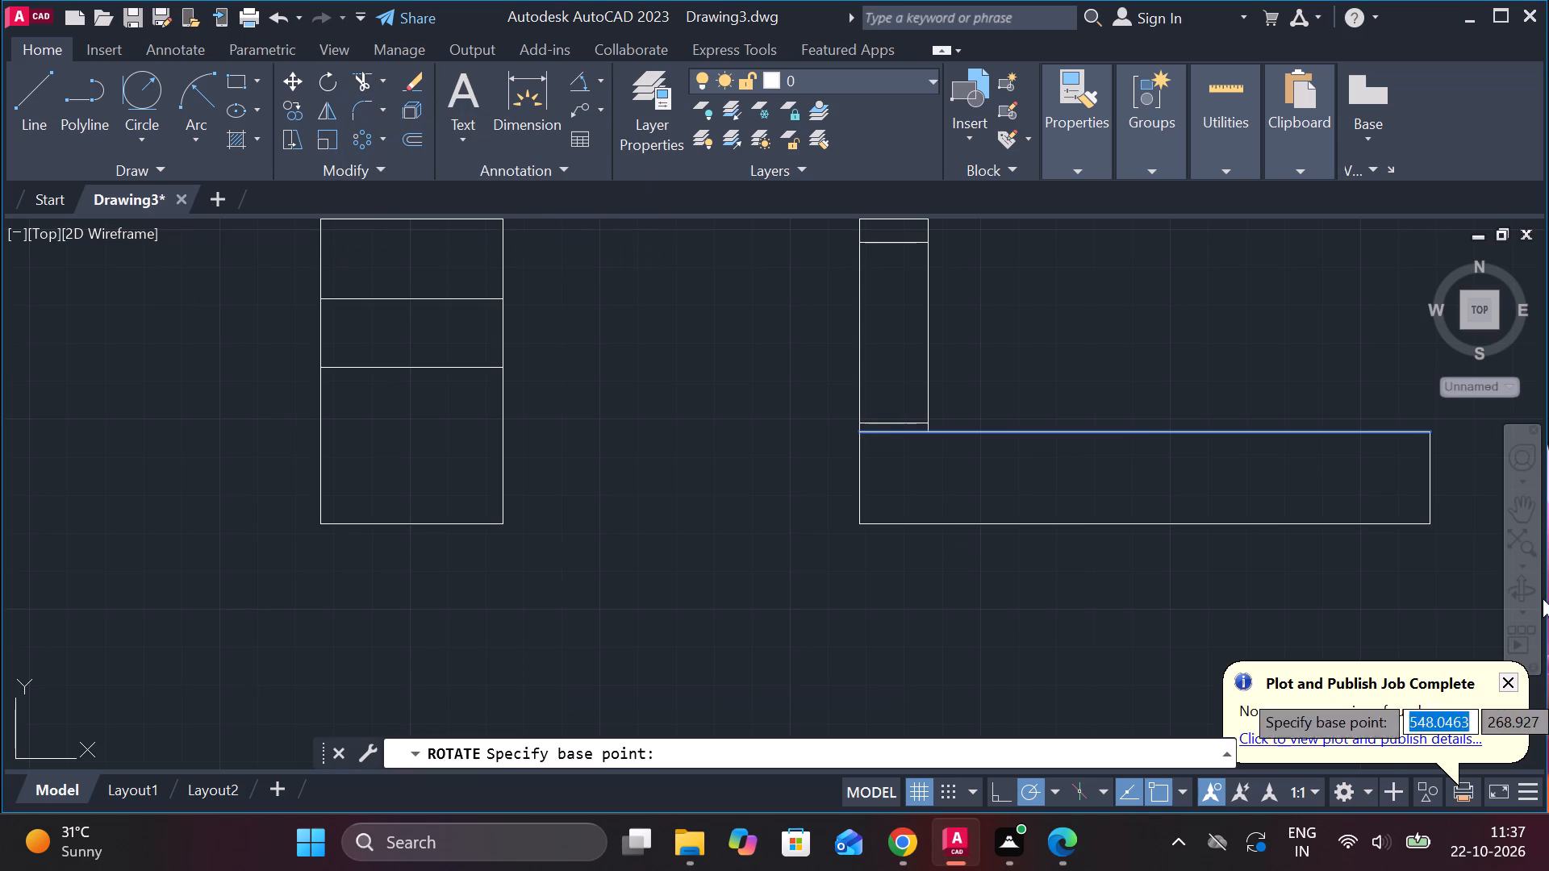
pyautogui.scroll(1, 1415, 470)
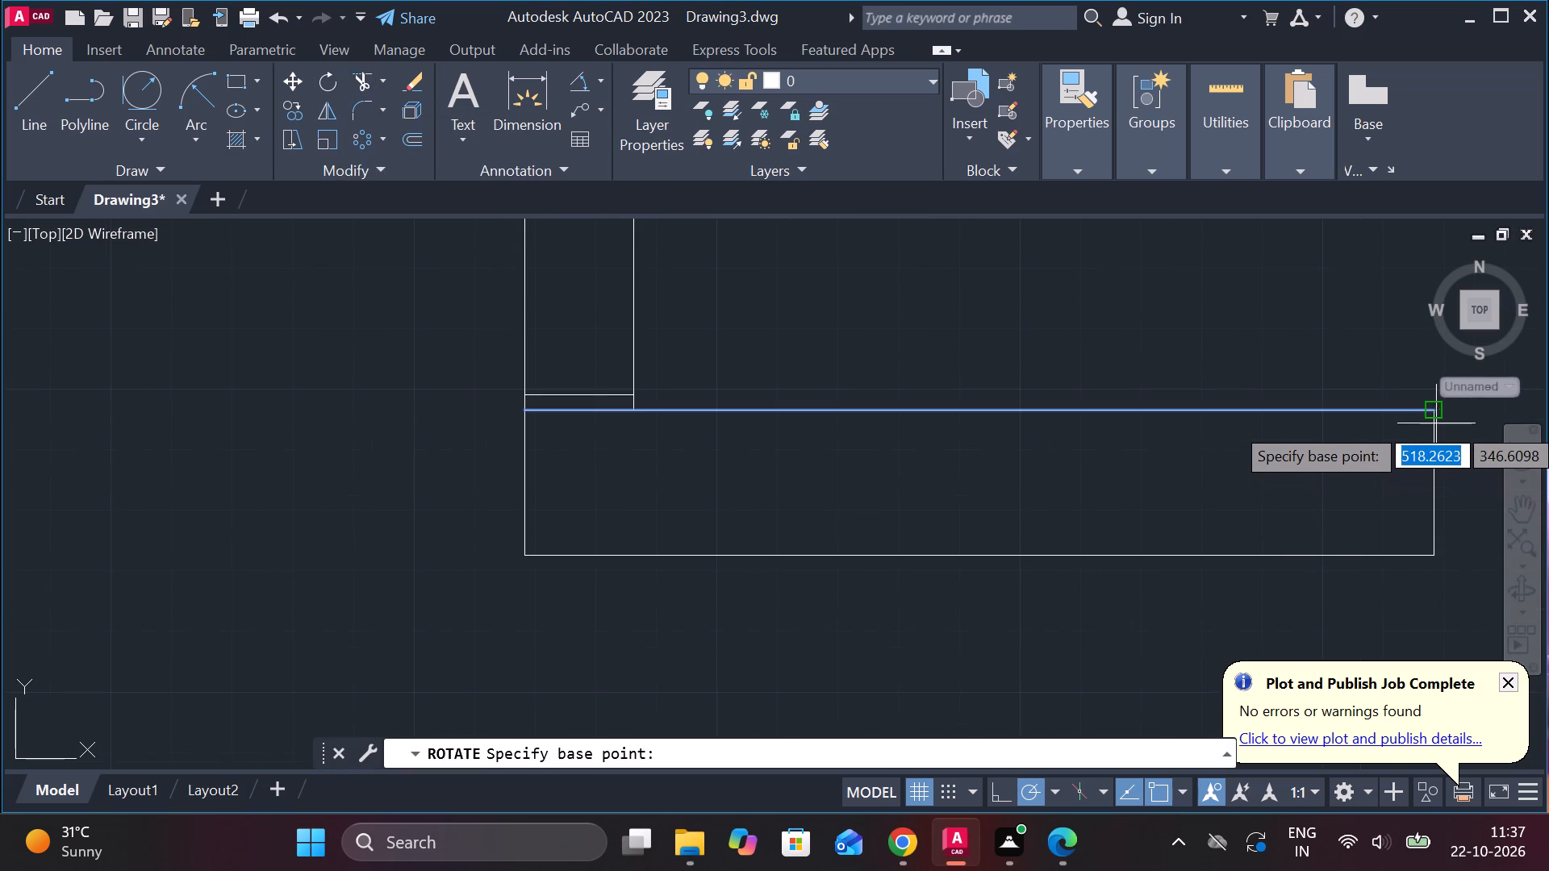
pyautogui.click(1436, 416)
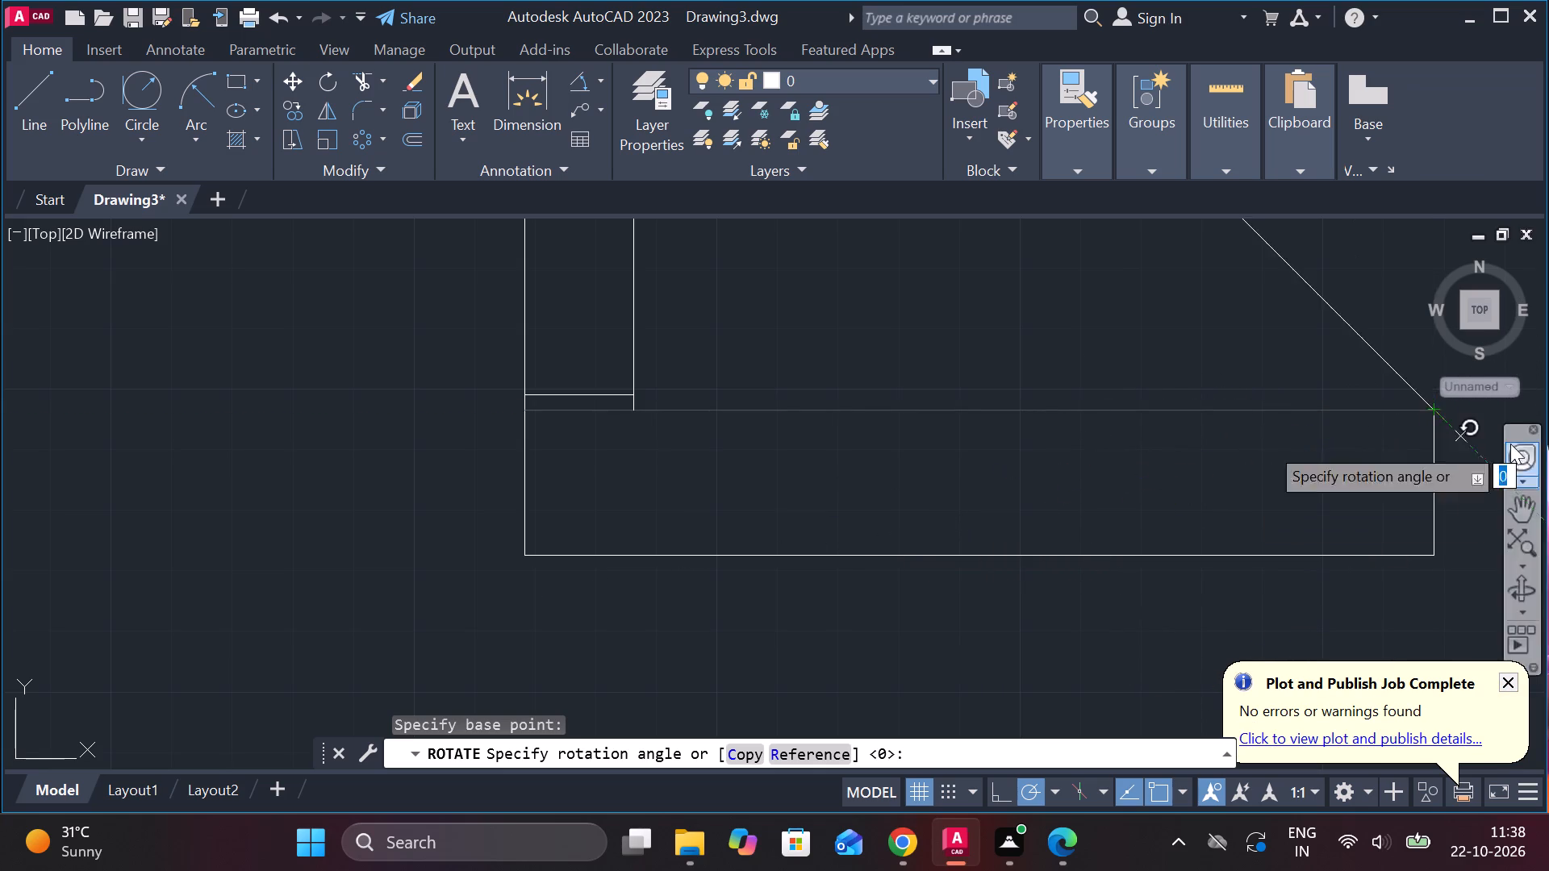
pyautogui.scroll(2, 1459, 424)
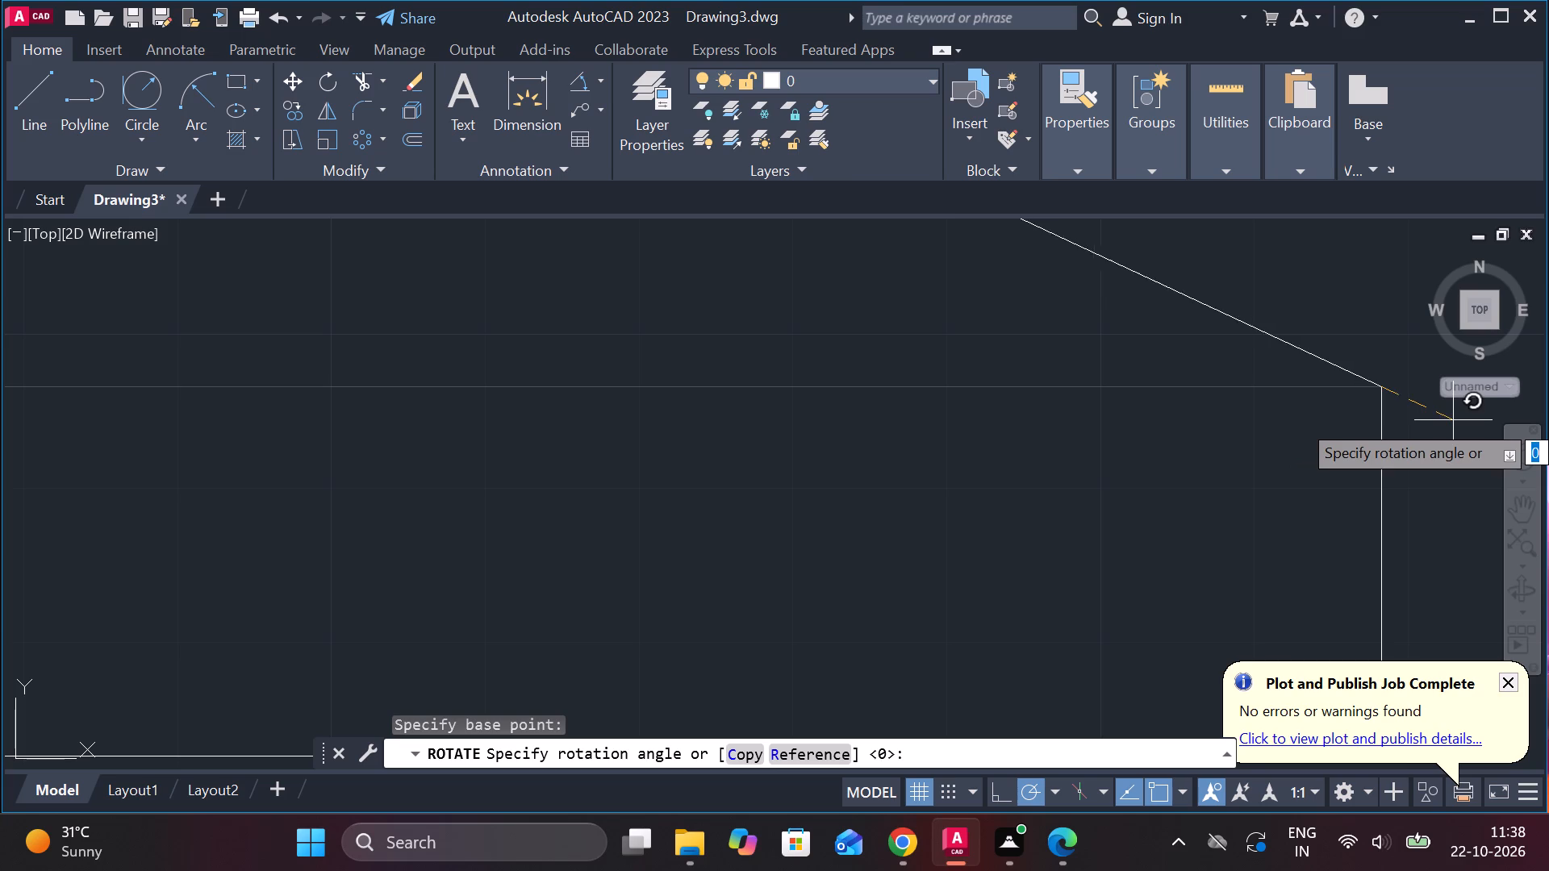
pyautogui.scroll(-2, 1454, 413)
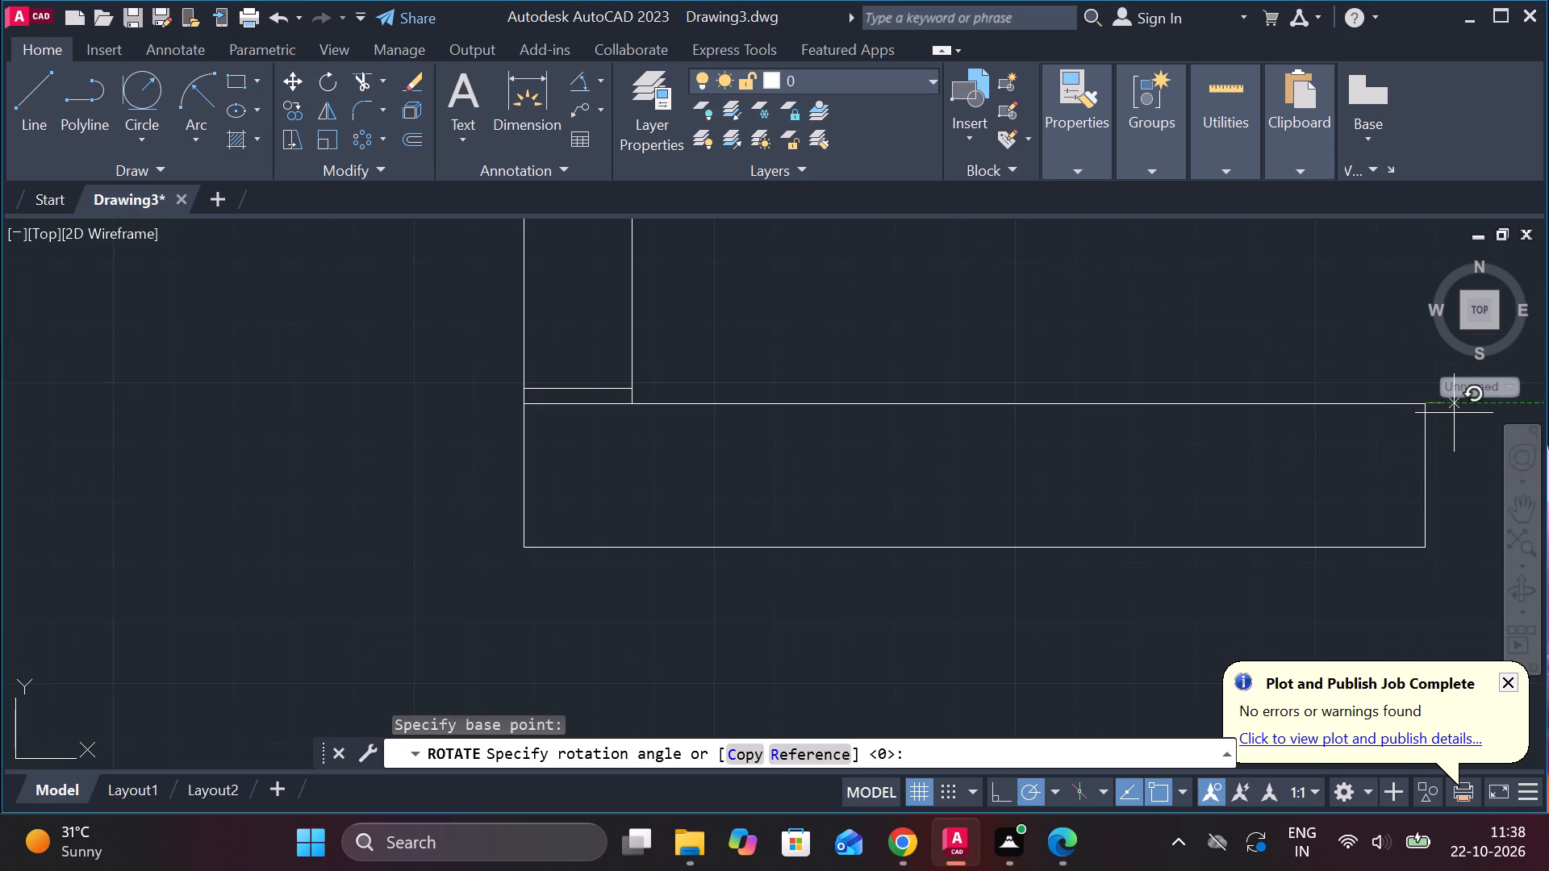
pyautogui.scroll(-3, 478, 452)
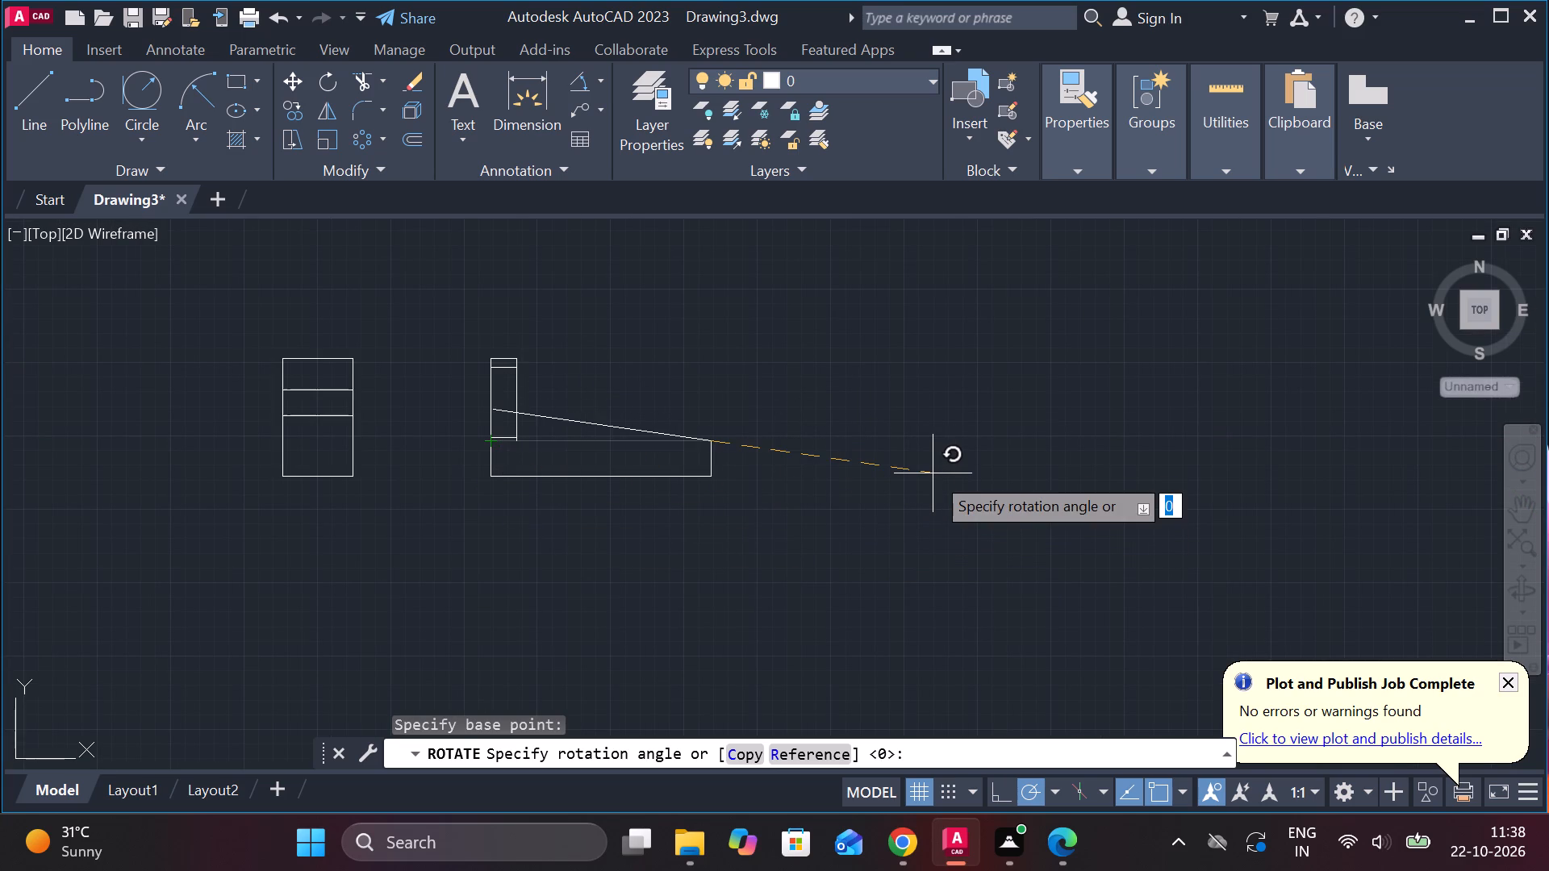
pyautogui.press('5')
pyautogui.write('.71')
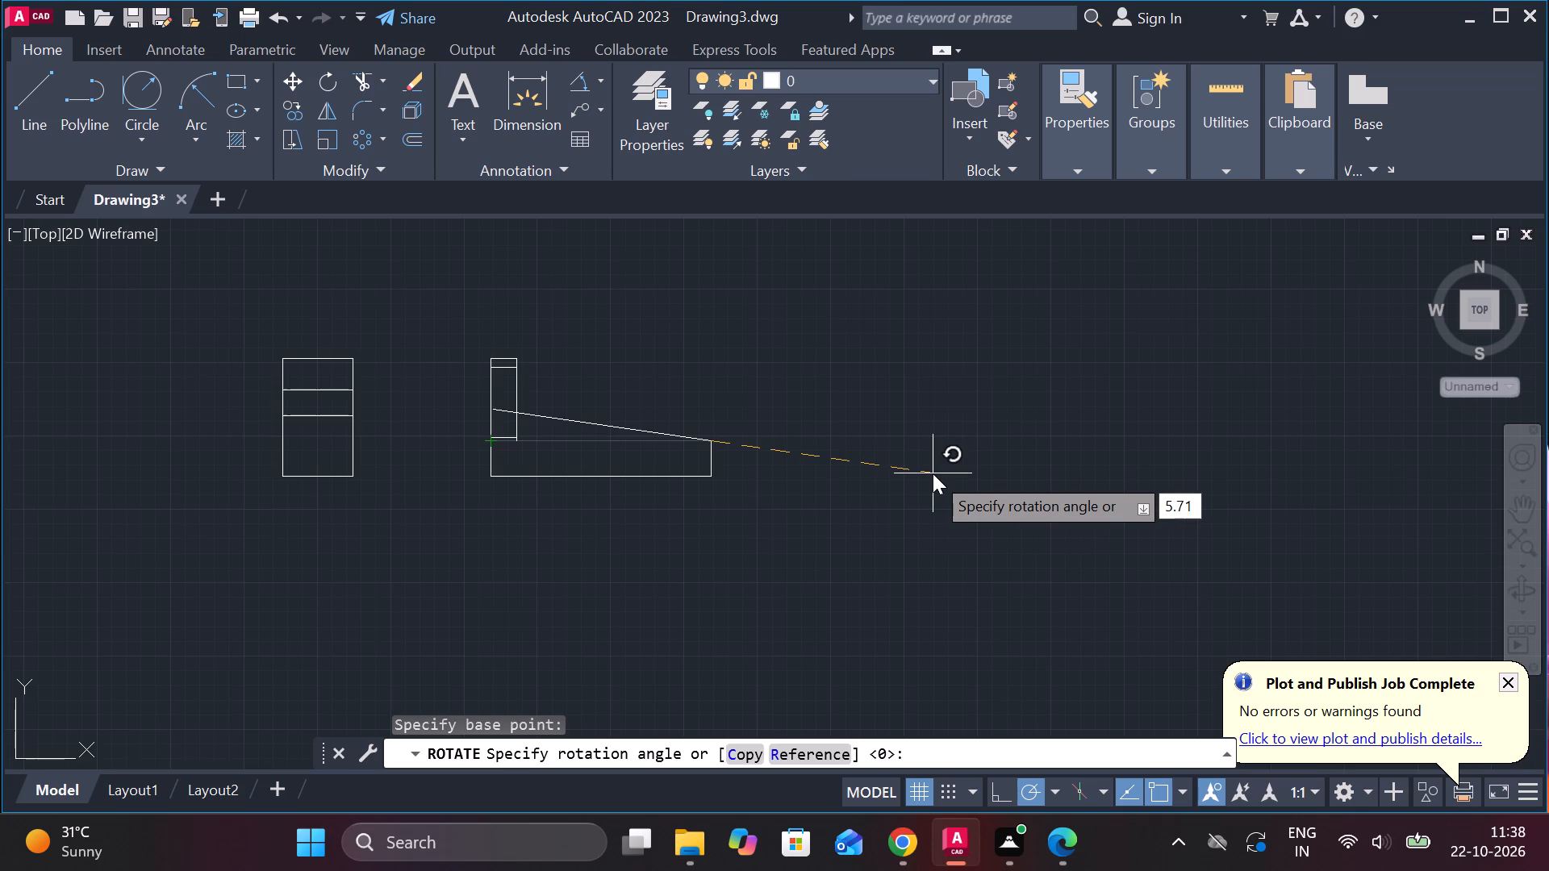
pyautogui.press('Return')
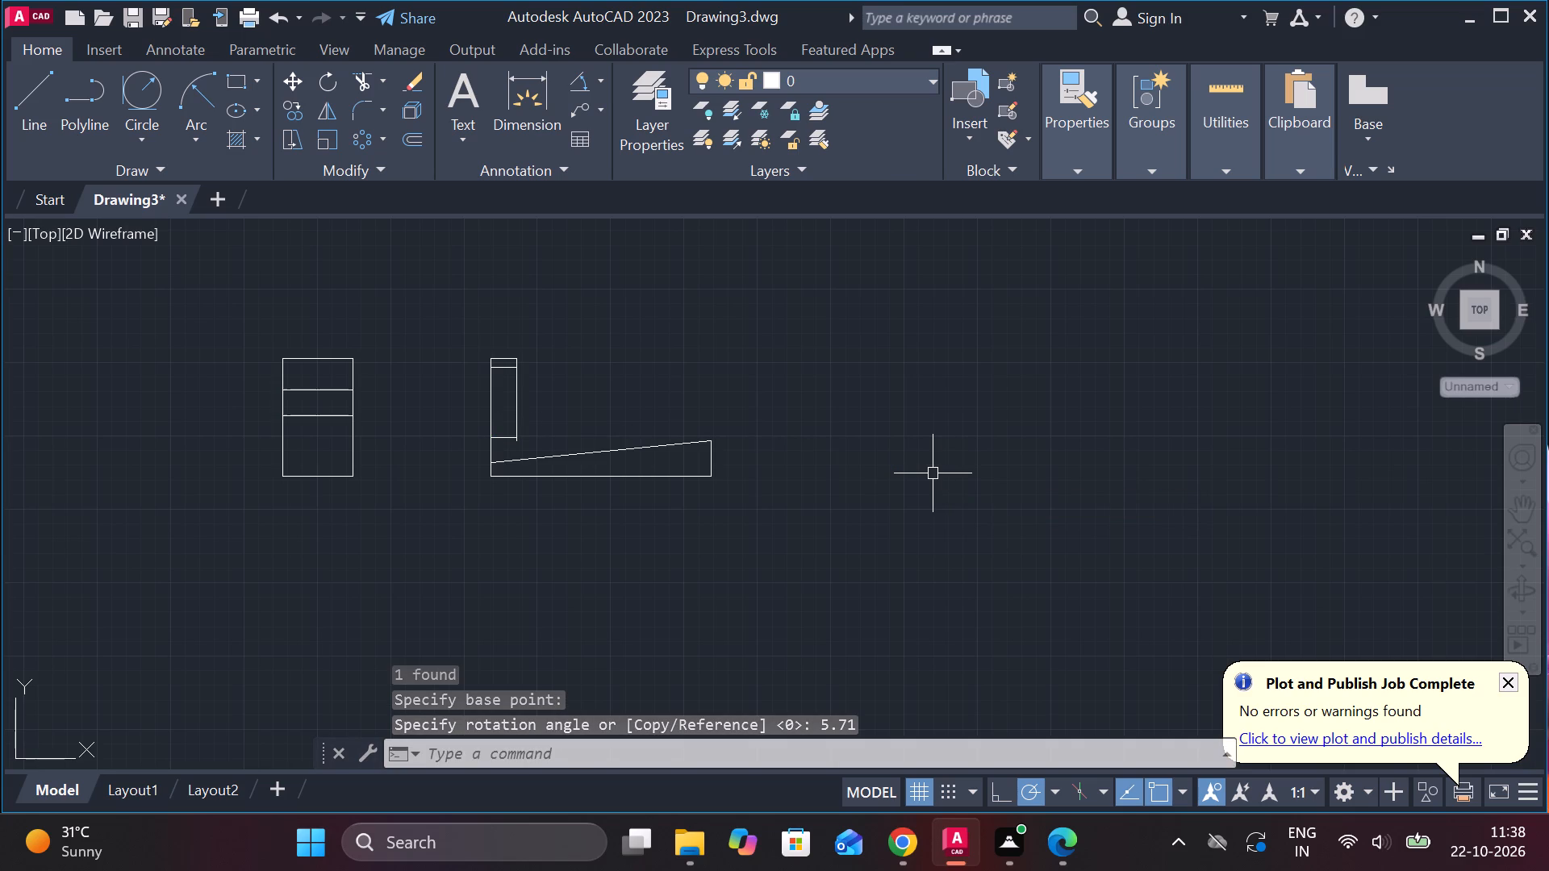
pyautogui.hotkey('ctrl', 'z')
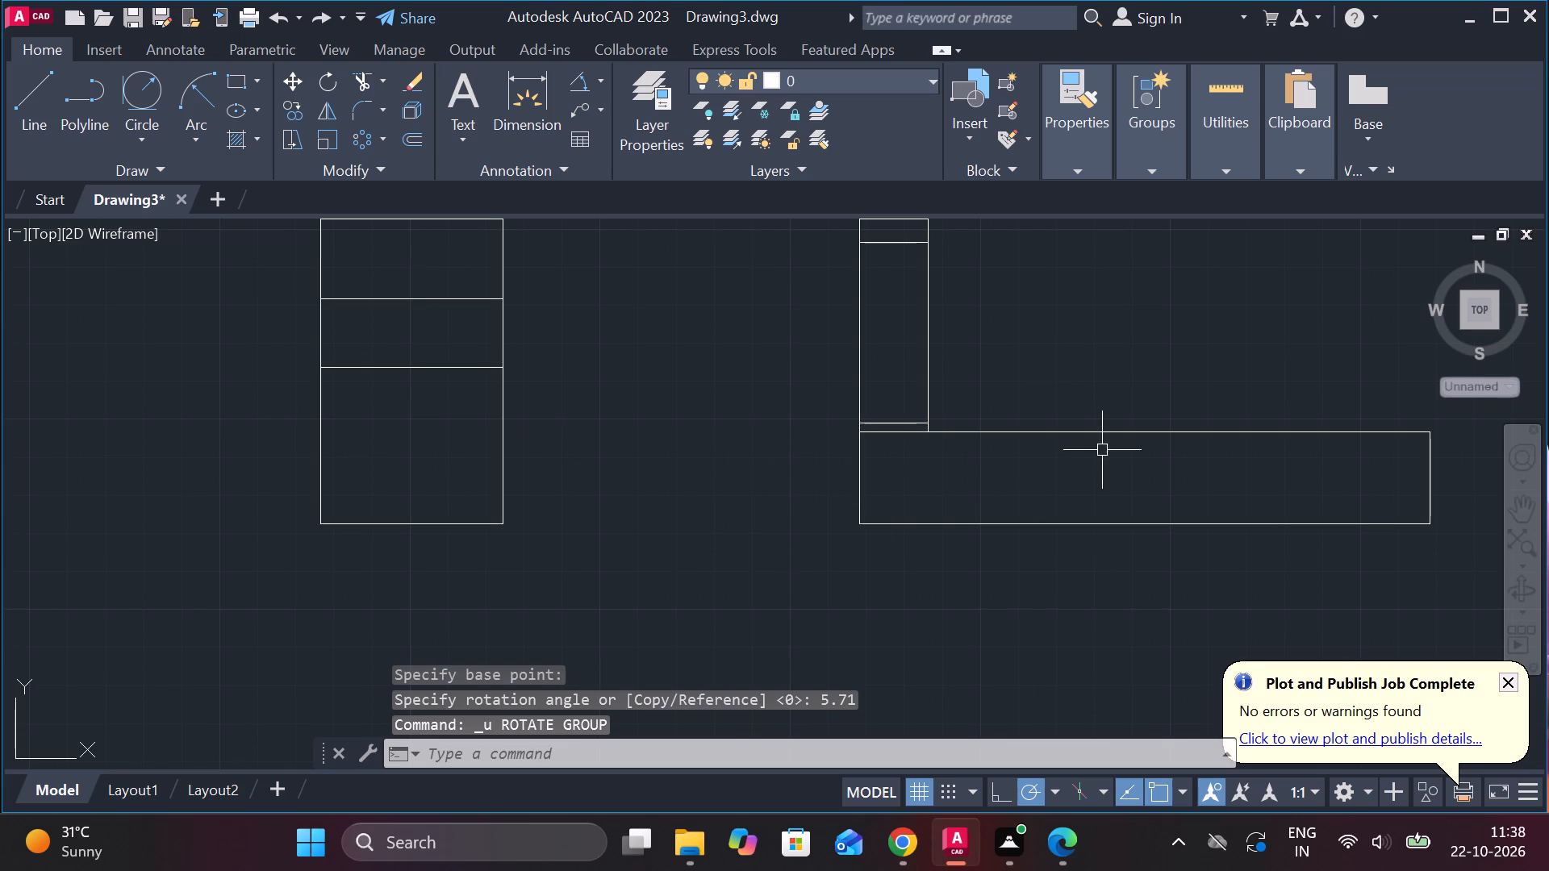
# Rotate the base's upper edge by -5.71 degrees about its right end.
pyautogui.scroll(-5, 1112, 434)
pyautogui.scroll(3, 1138, 406)
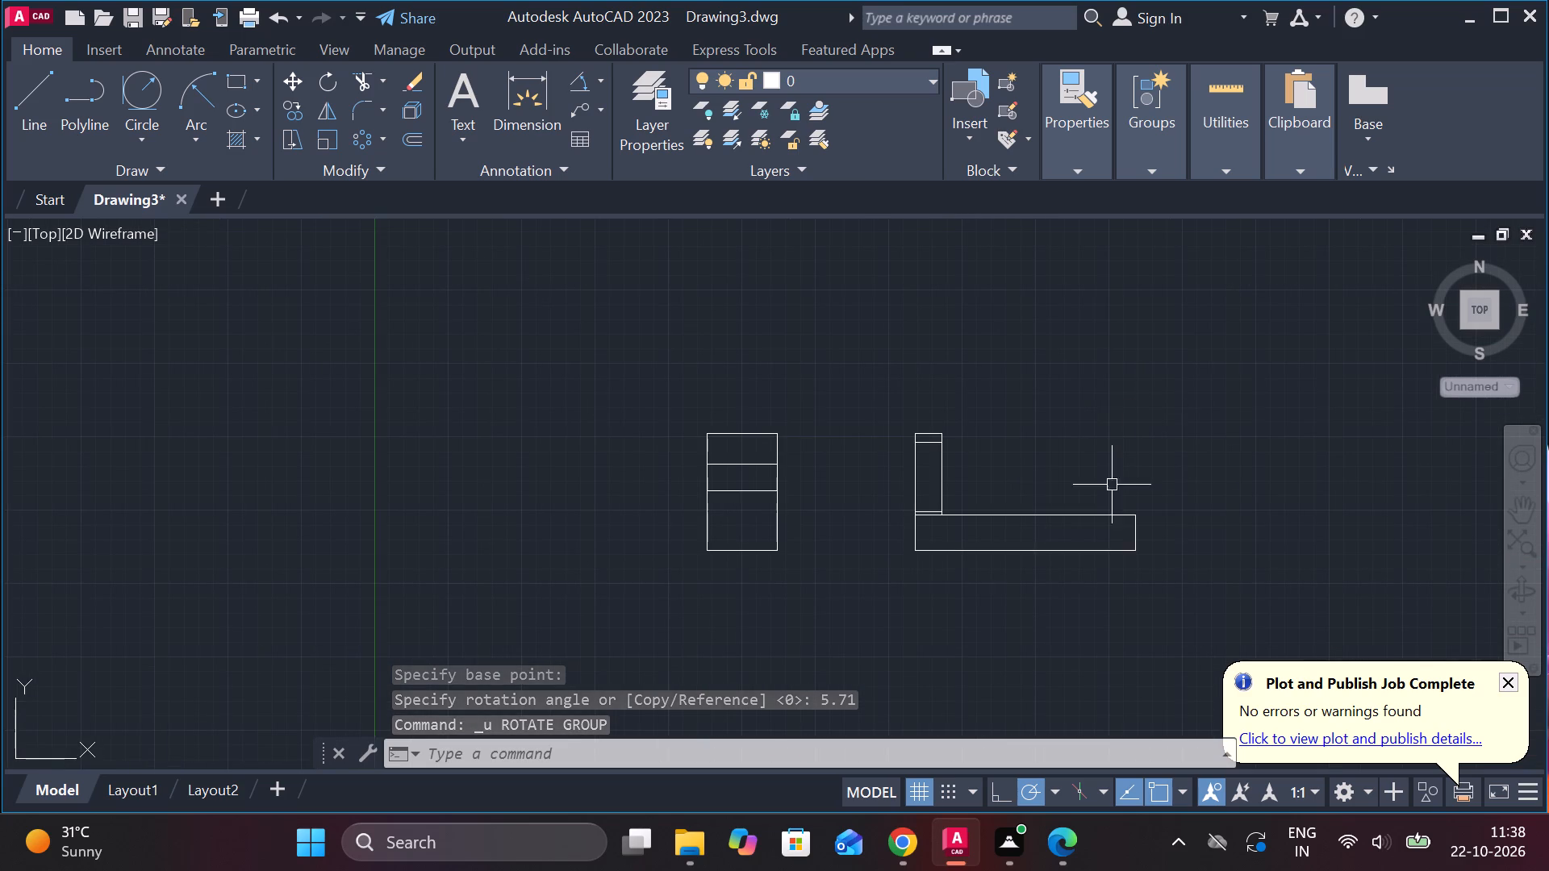
pyautogui.click(1028, 515)
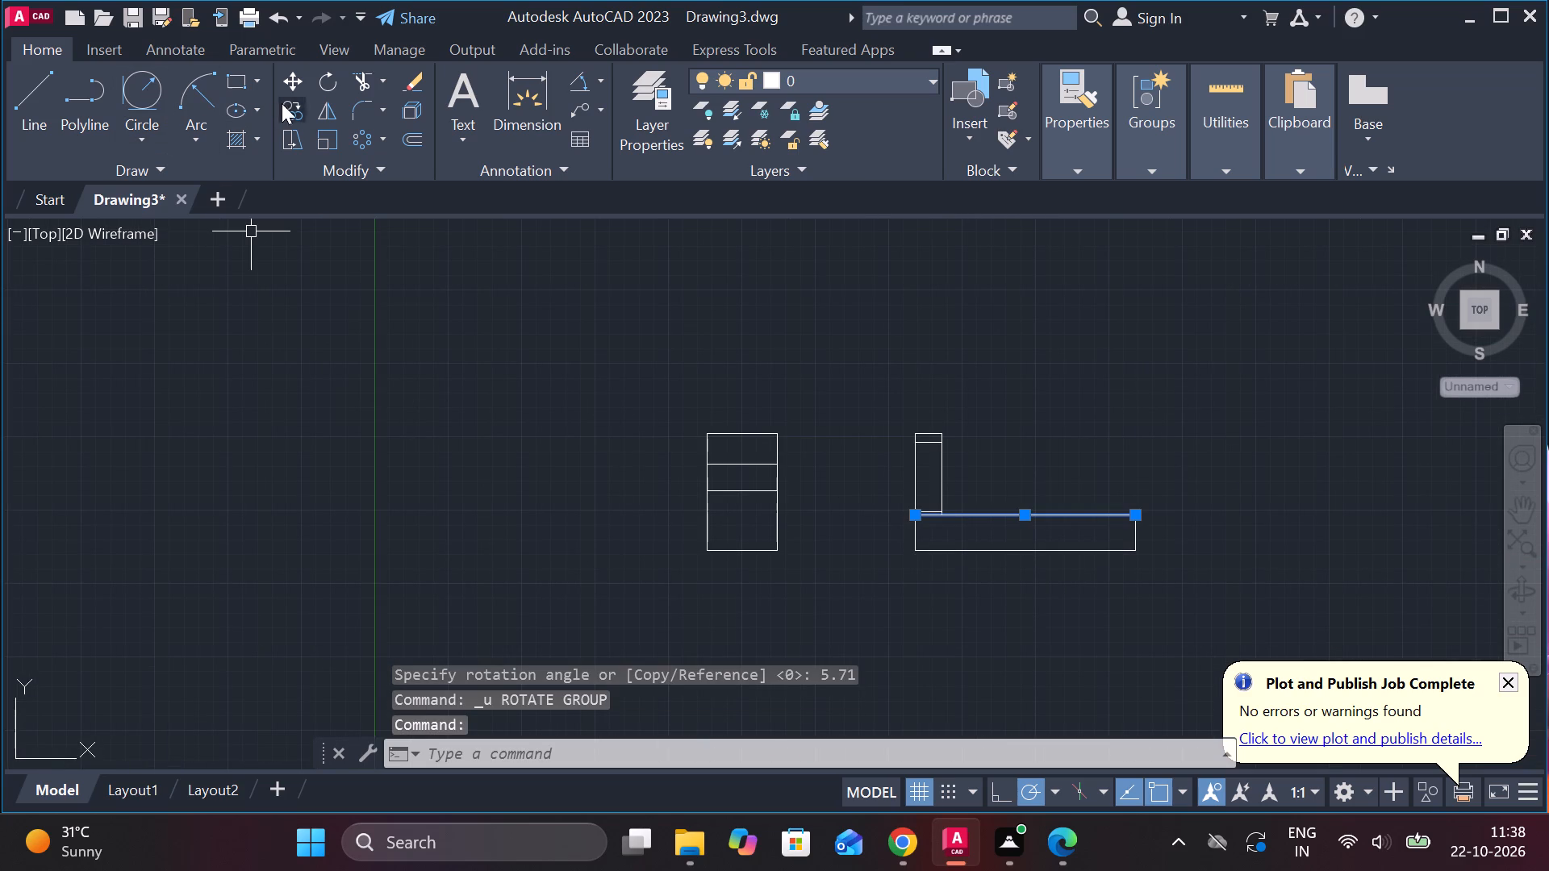
pyautogui.click(323, 80)
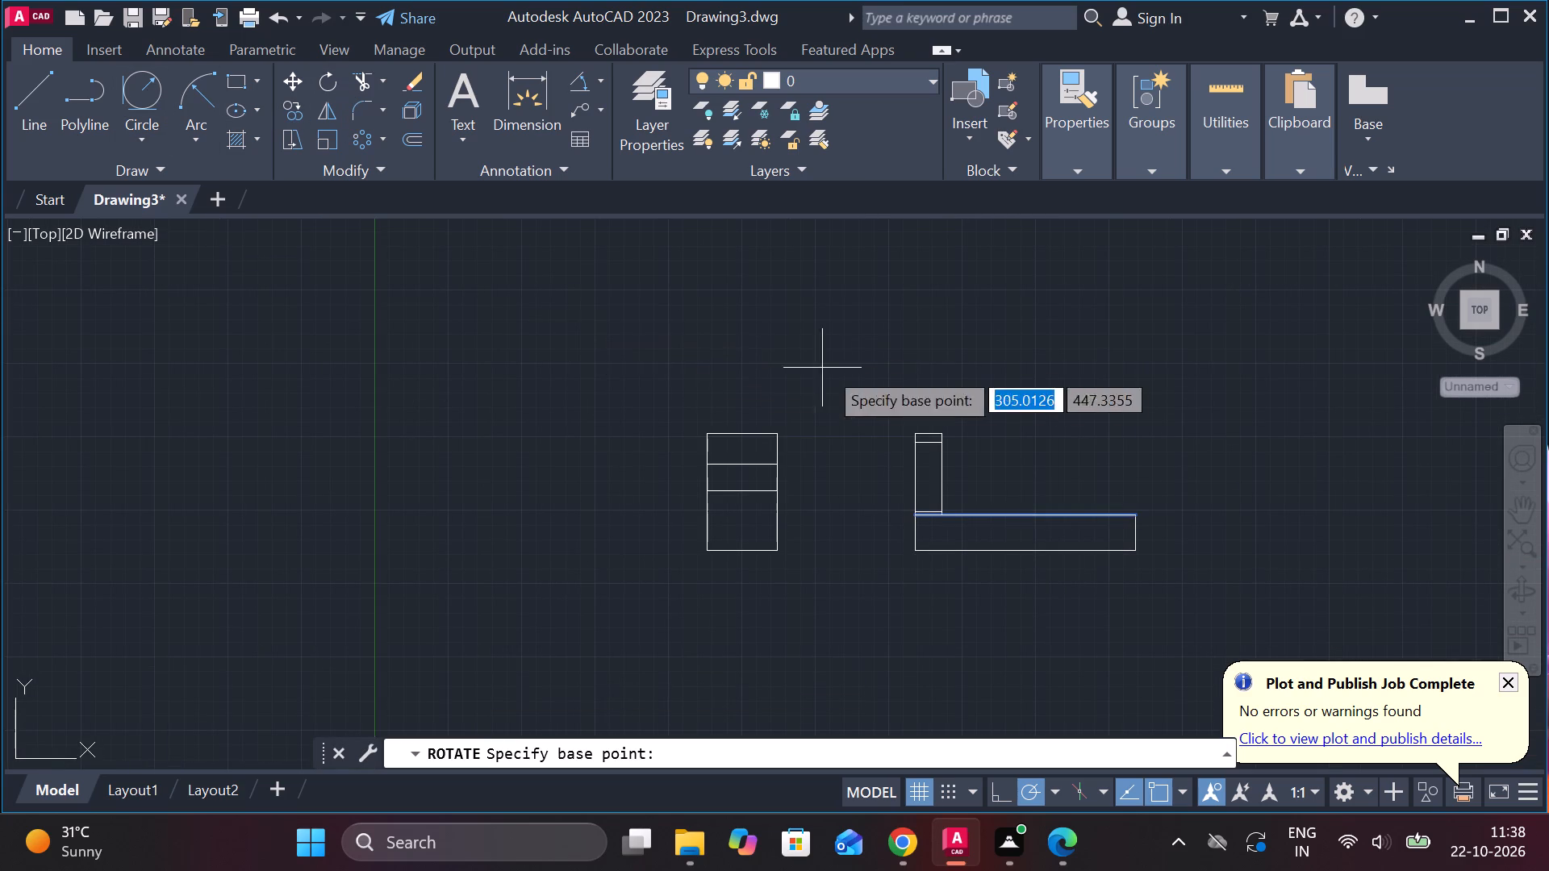
pyautogui.click(1133, 512)
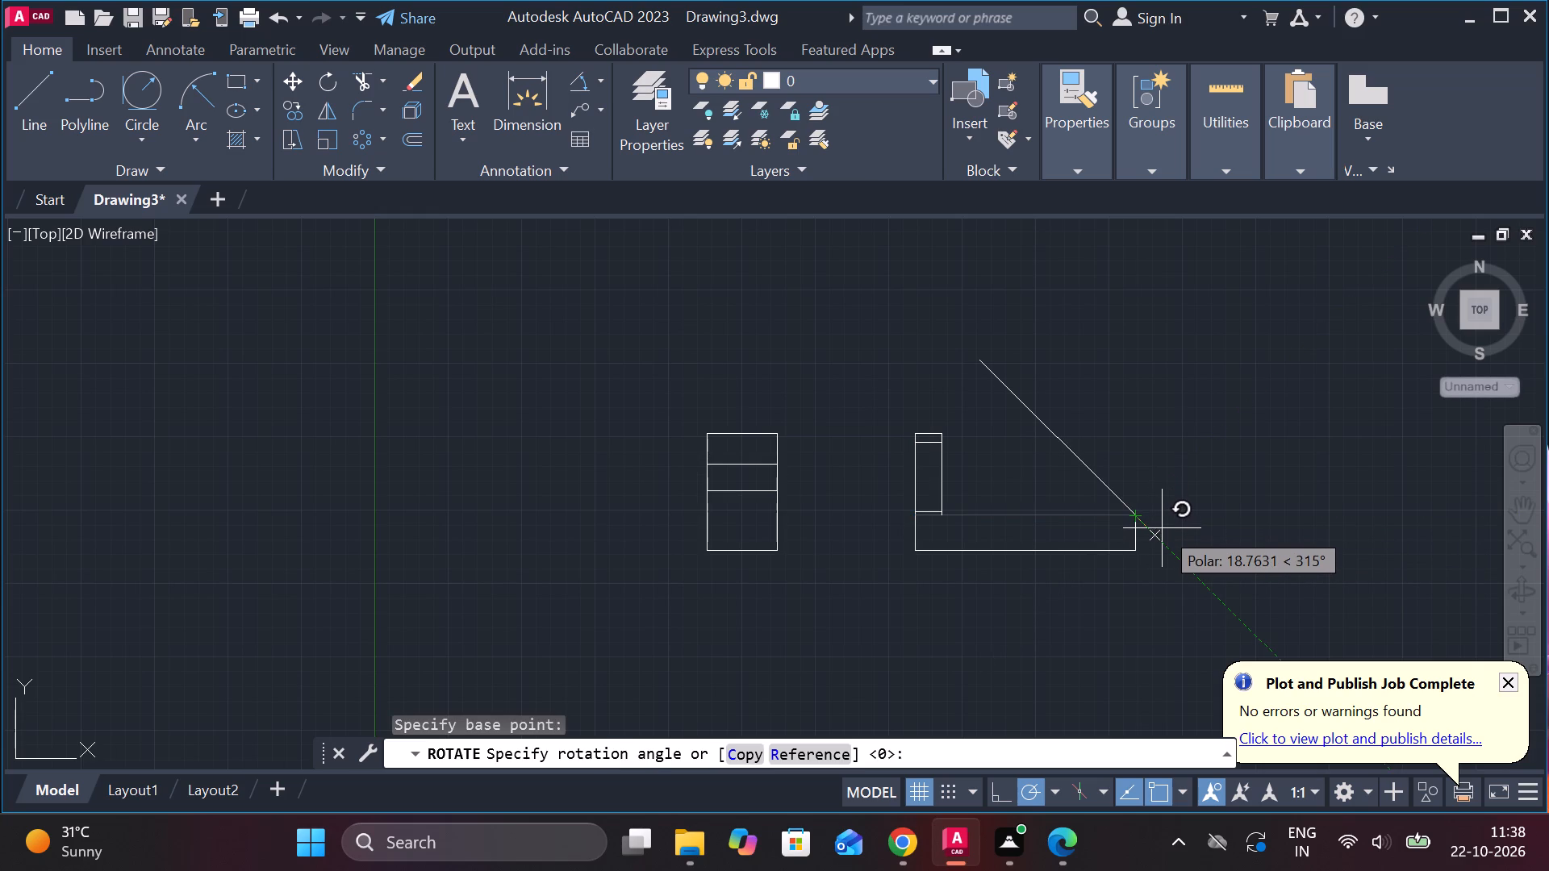
pyautogui.press('-')
pyautogui.press('5')
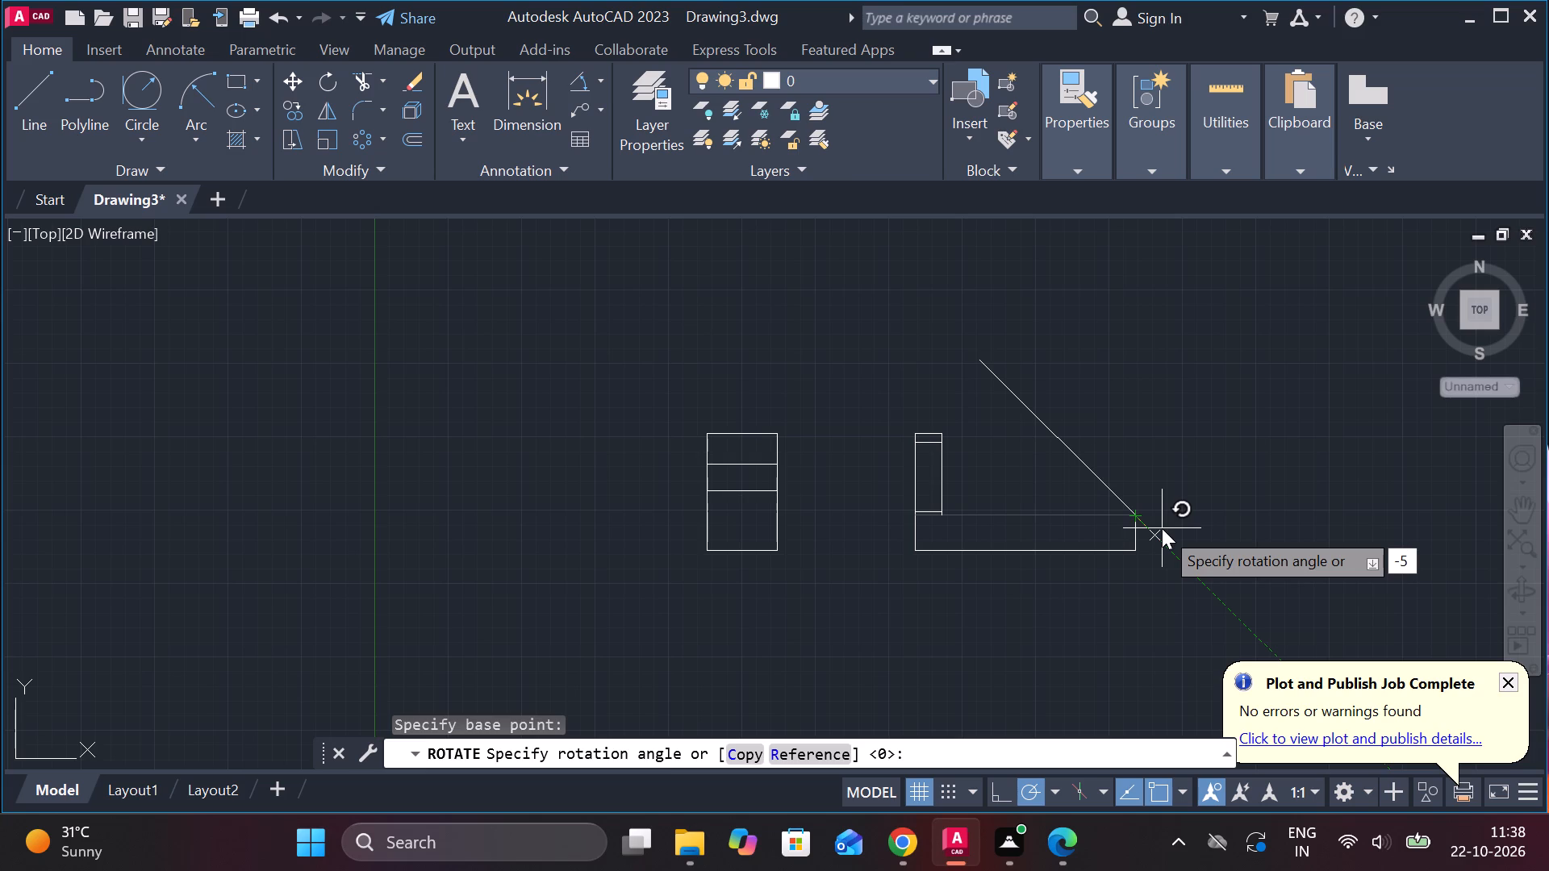
pyautogui.write('.71')
pyautogui.press('Return')
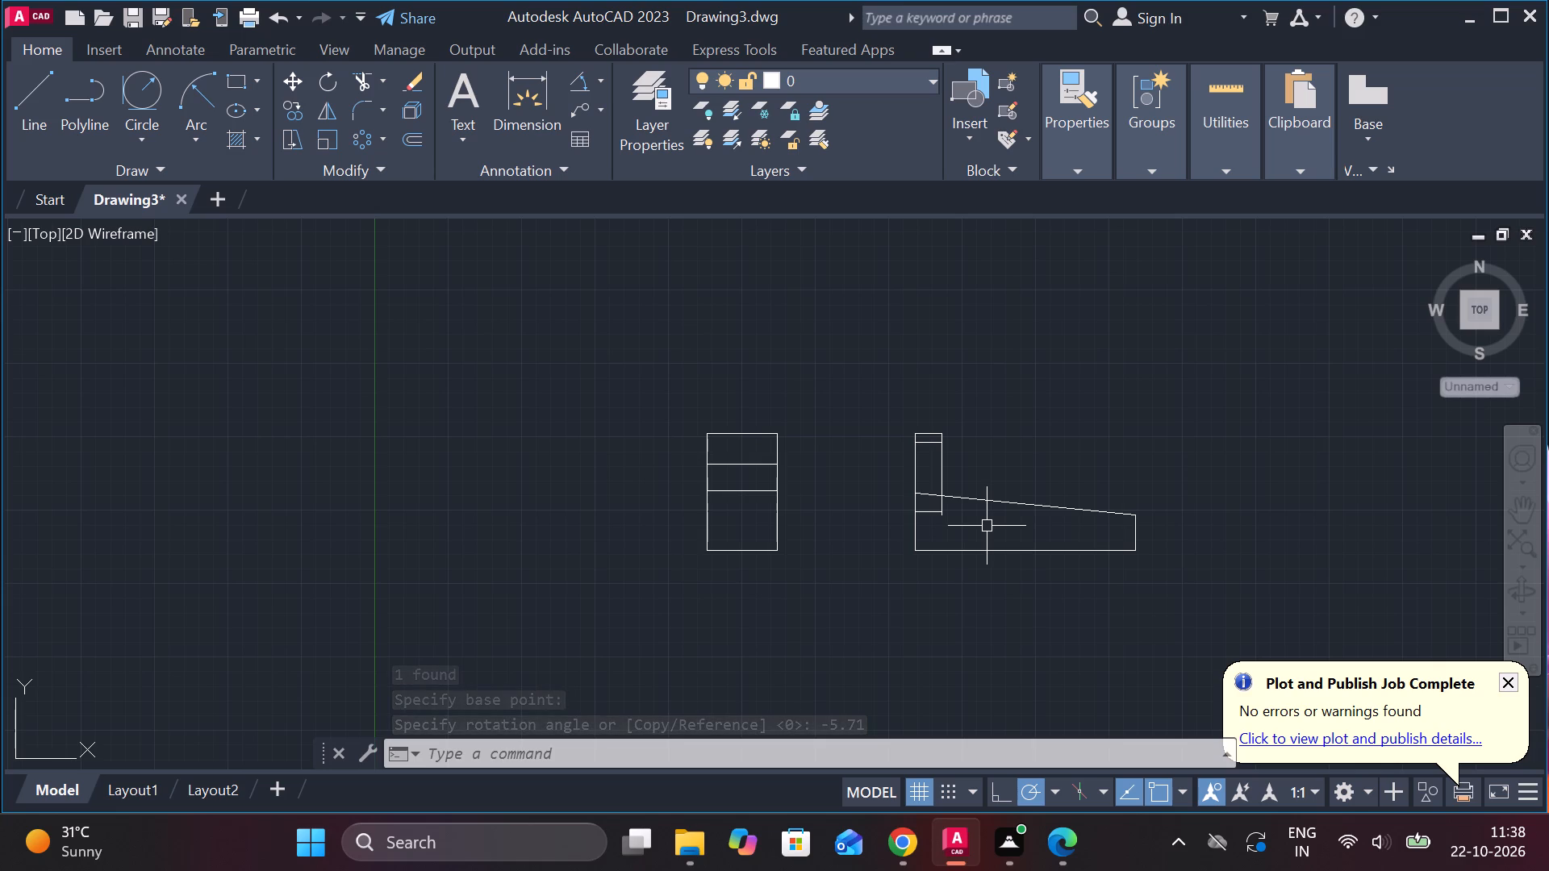
# Draw a horizontal line about 157 long from the lower end of the upright's right edge, extending past the base's right edge.
pyautogui.scroll(1, 951, 531)
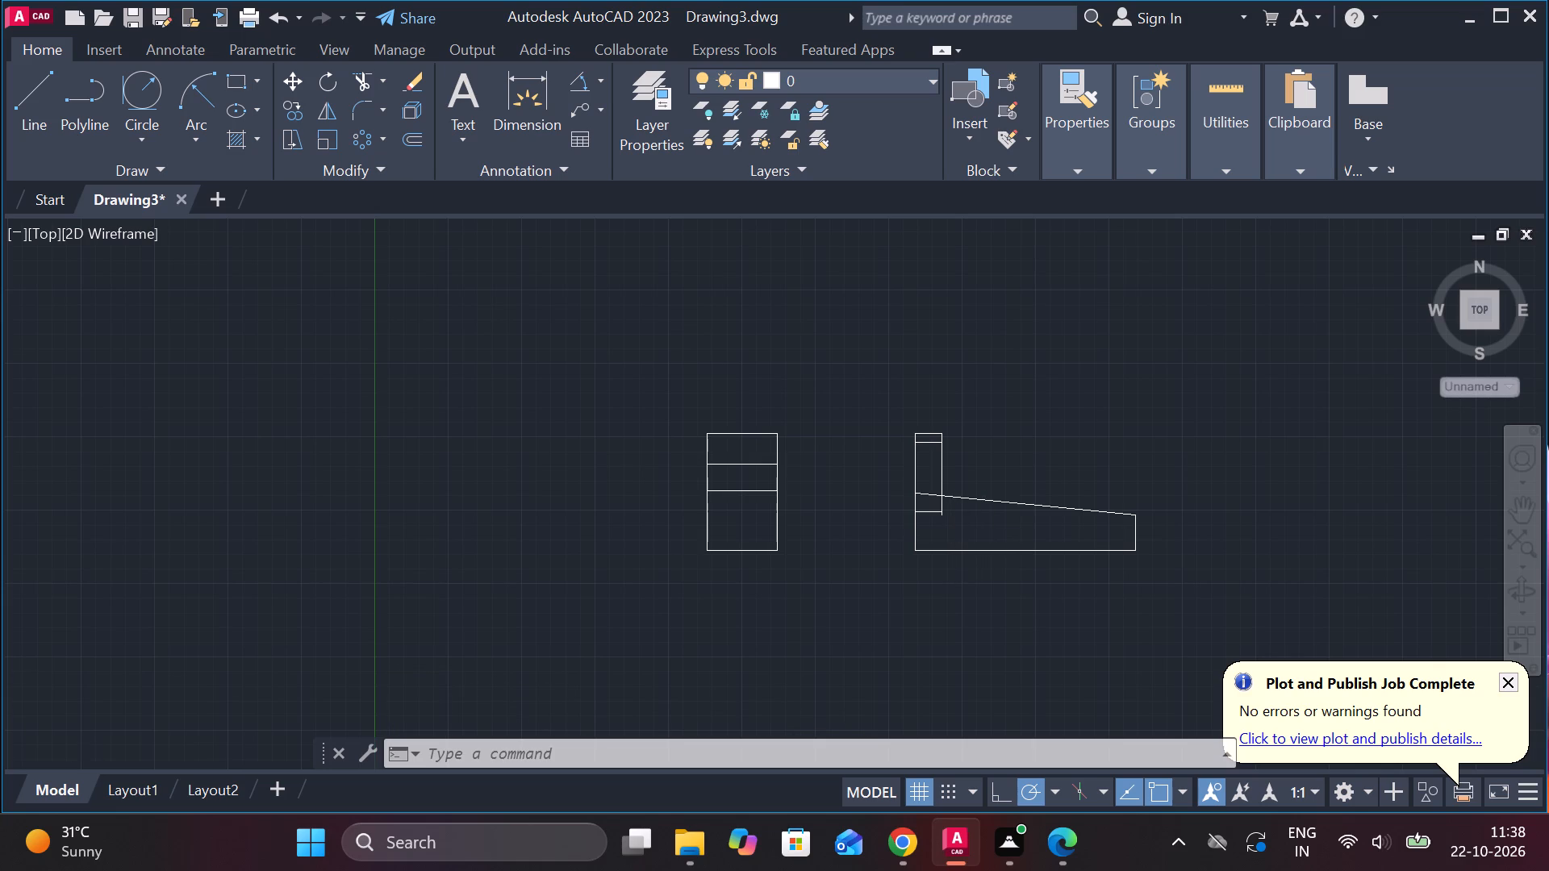
pyautogui.scroll(1, 951, 531)
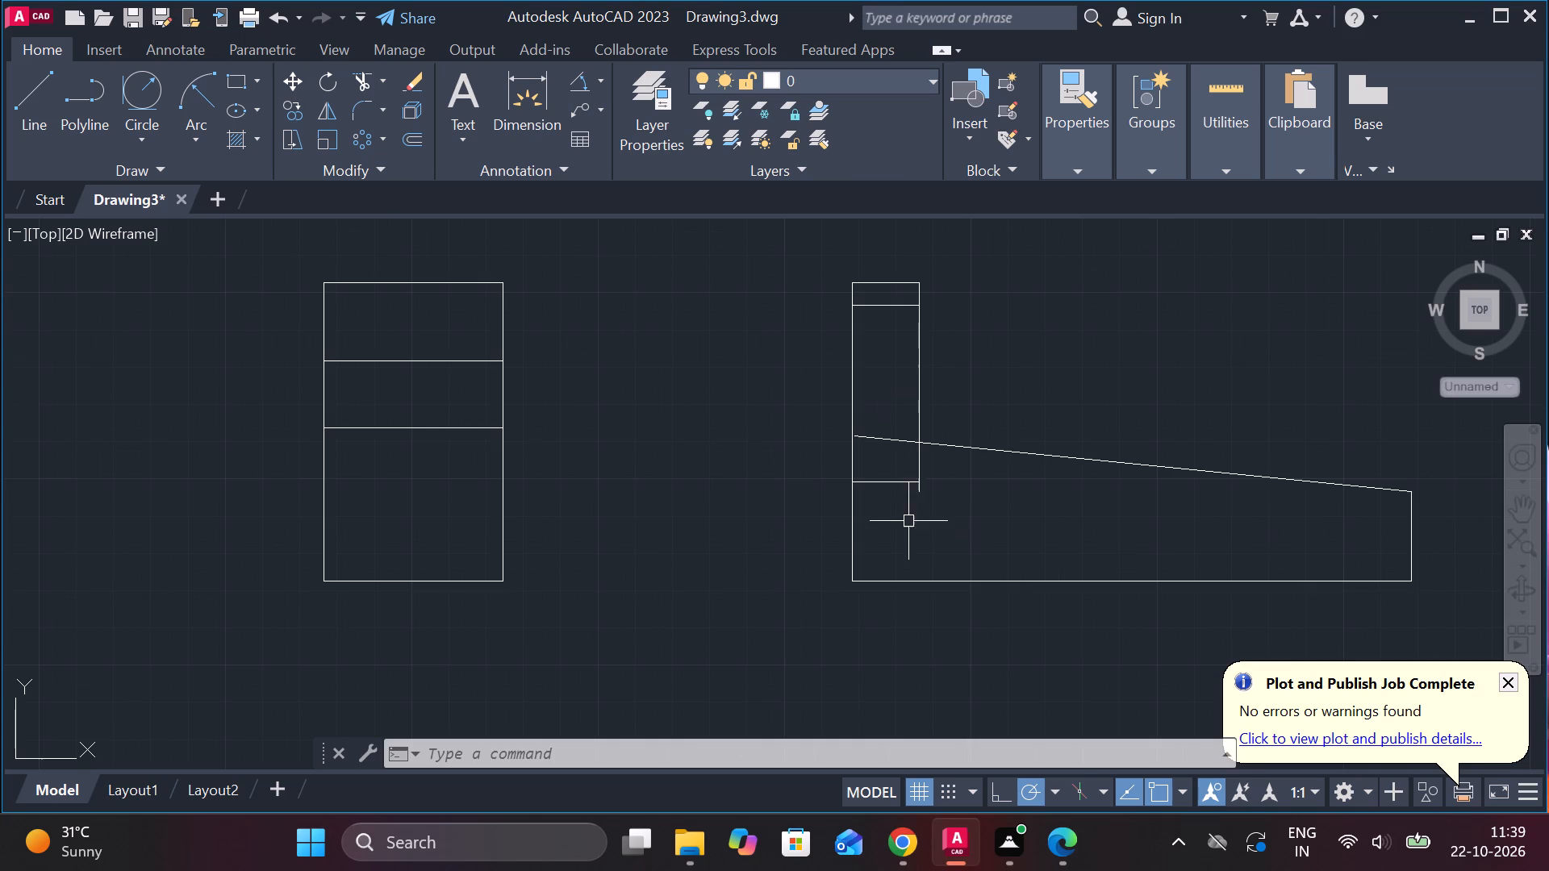
pyautogui.scroll(4, 921, 503)
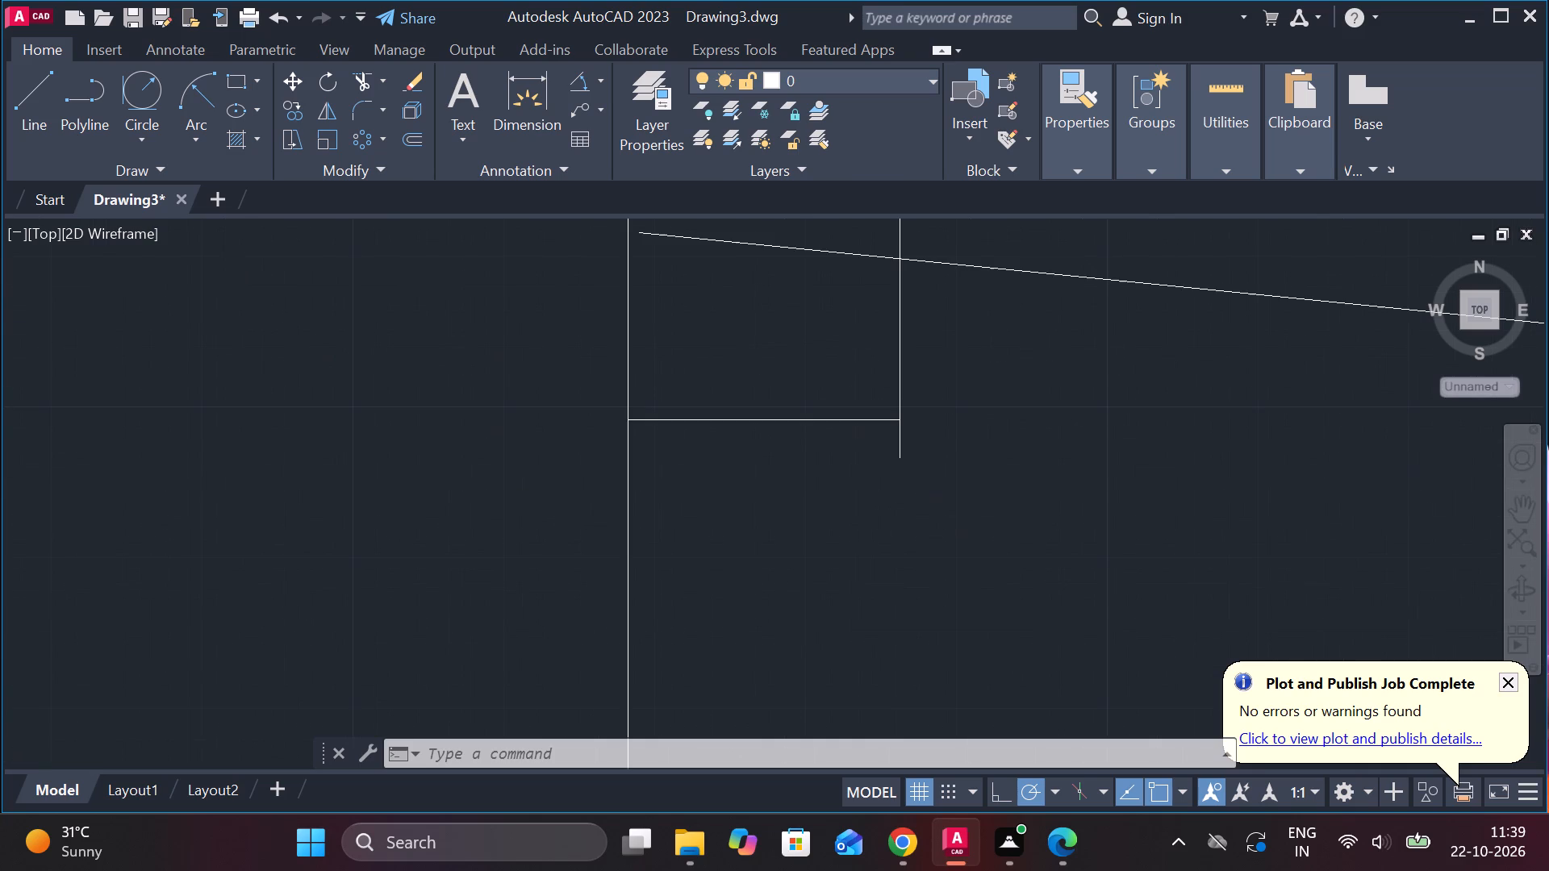
pyautogui.scroll(1, 921, 503)
pyautogui.scroll(-1, 921, 503)
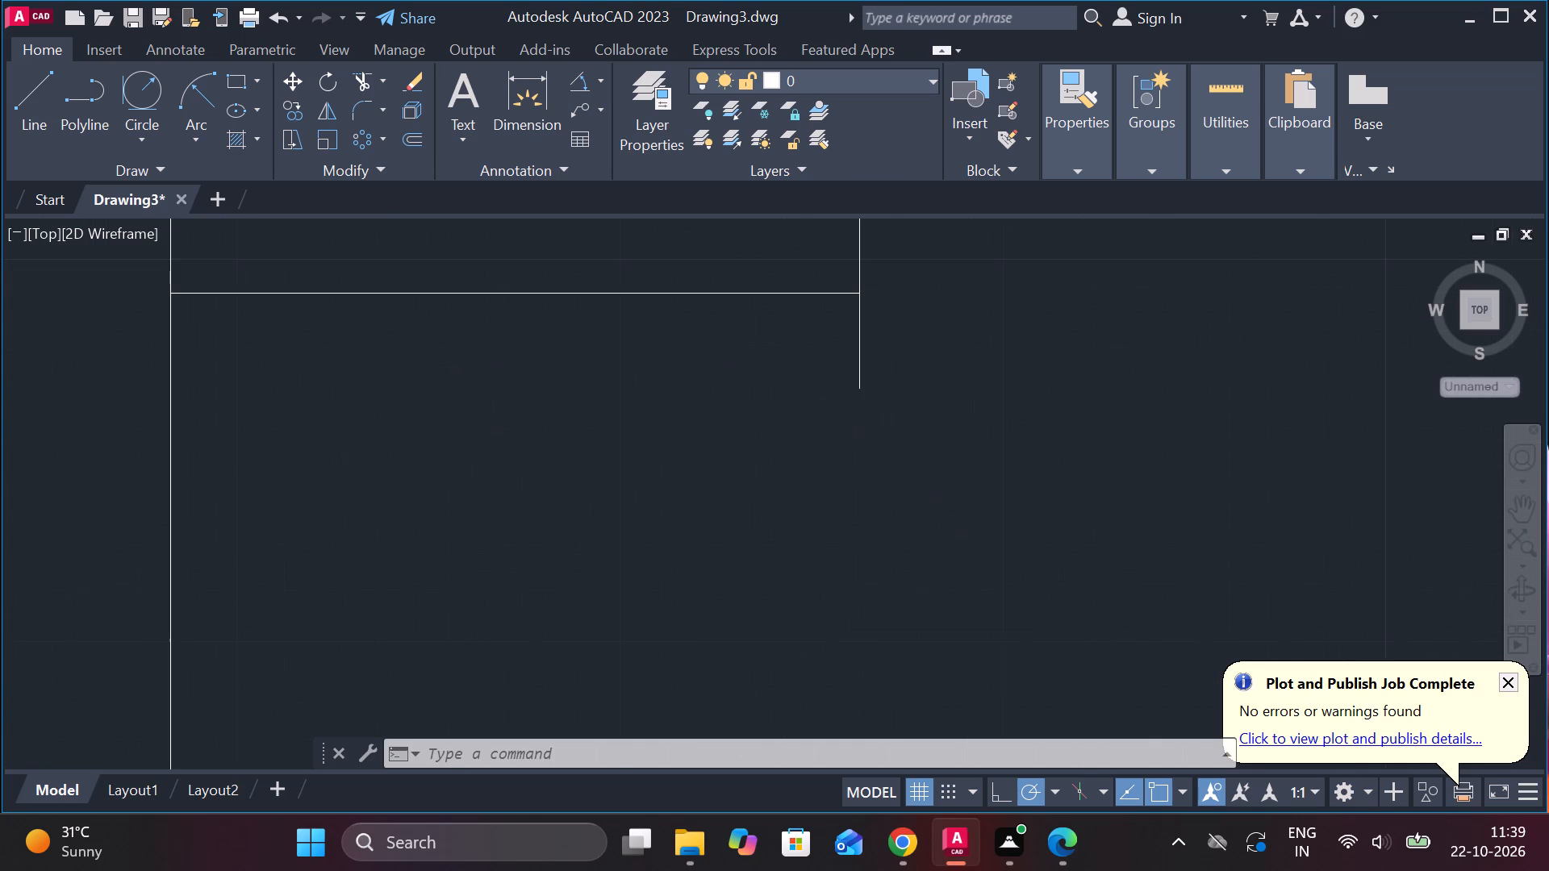
pyautogui.scroll(-2, 921, 503)
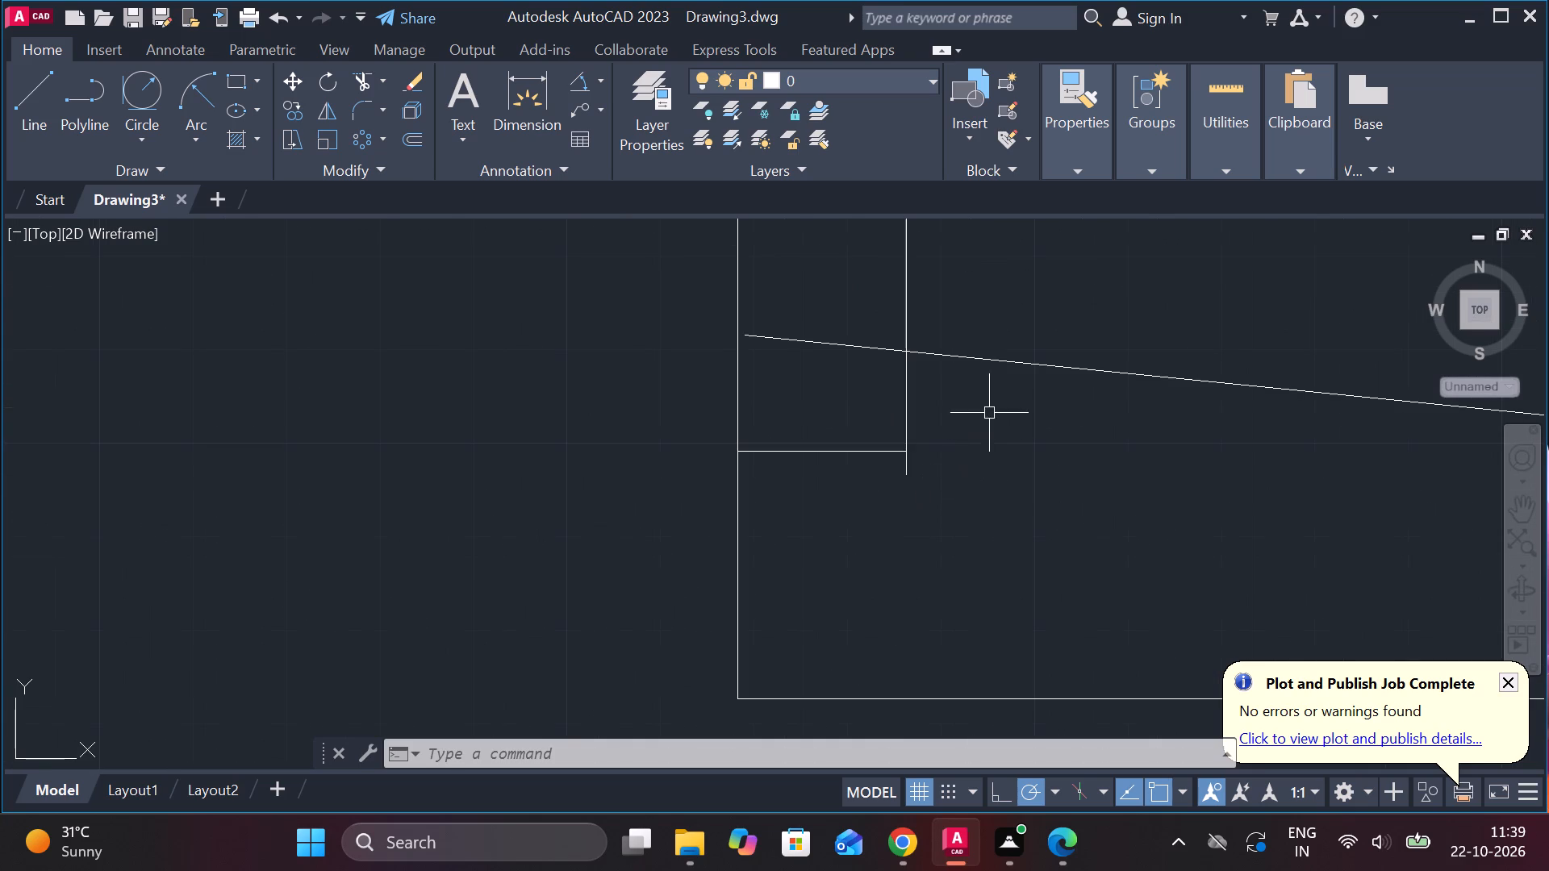
pyautogui.click(44, 106)
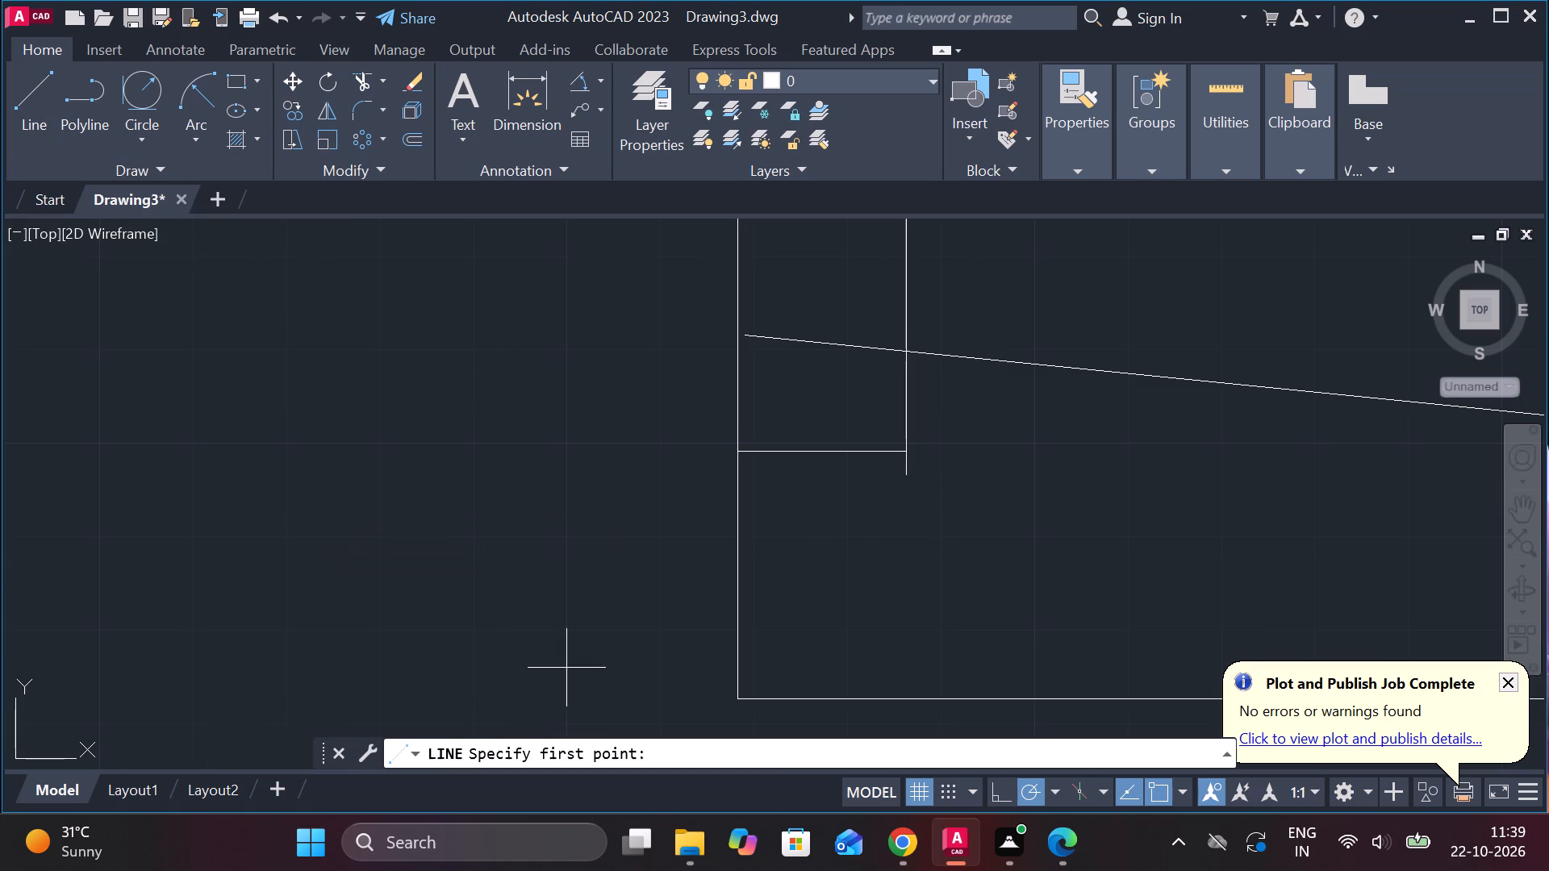
pyautogui.click(911, 476)
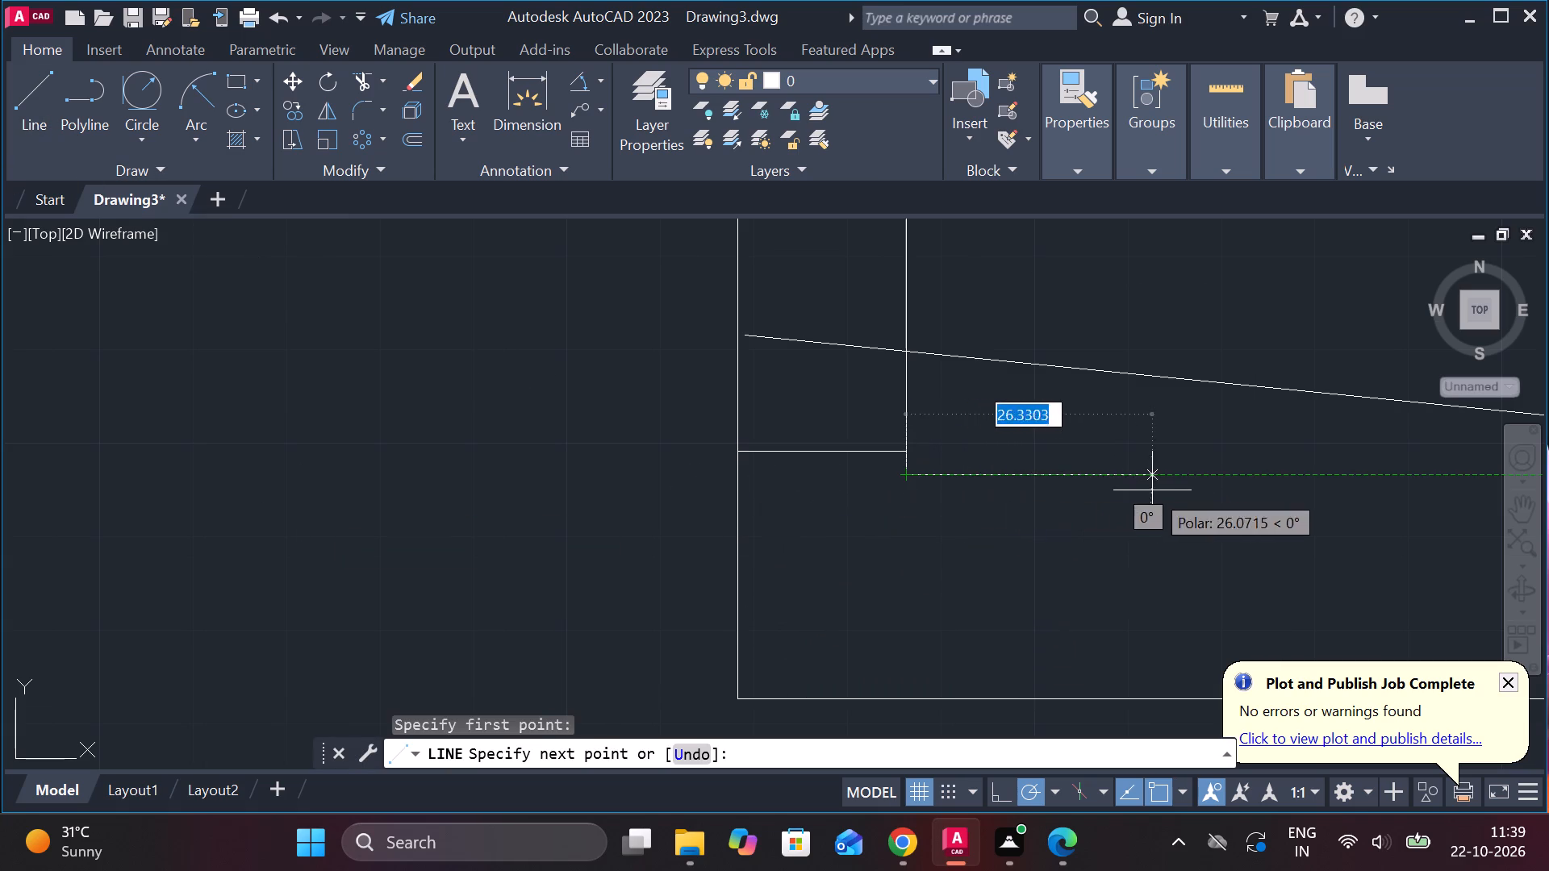
pyautogui.scroll(-4, 1246, 489)
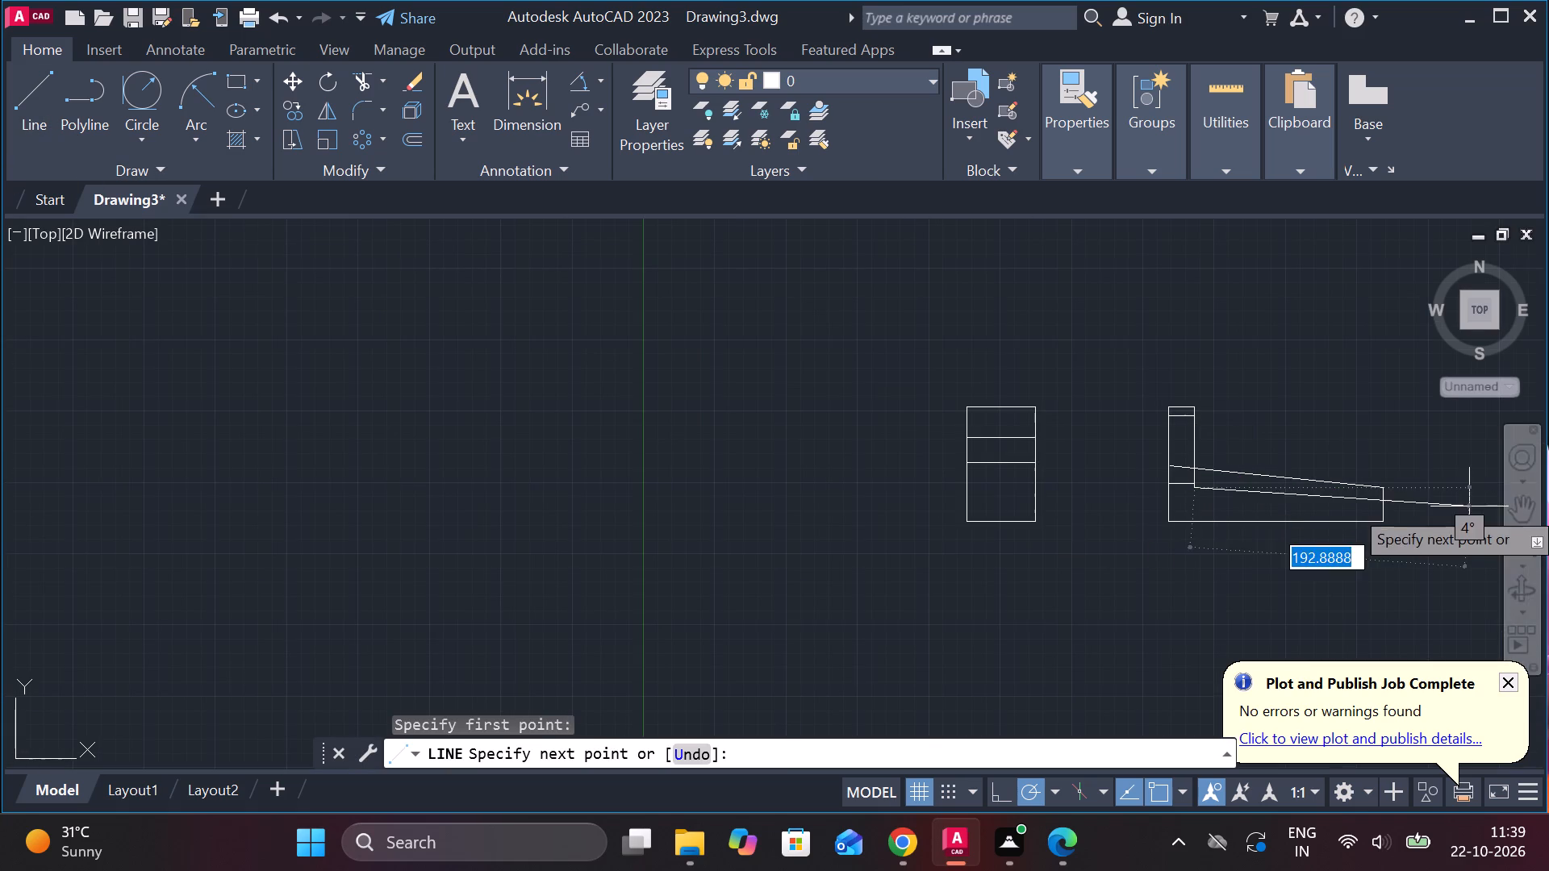
pyautogui.click(1419, 494)
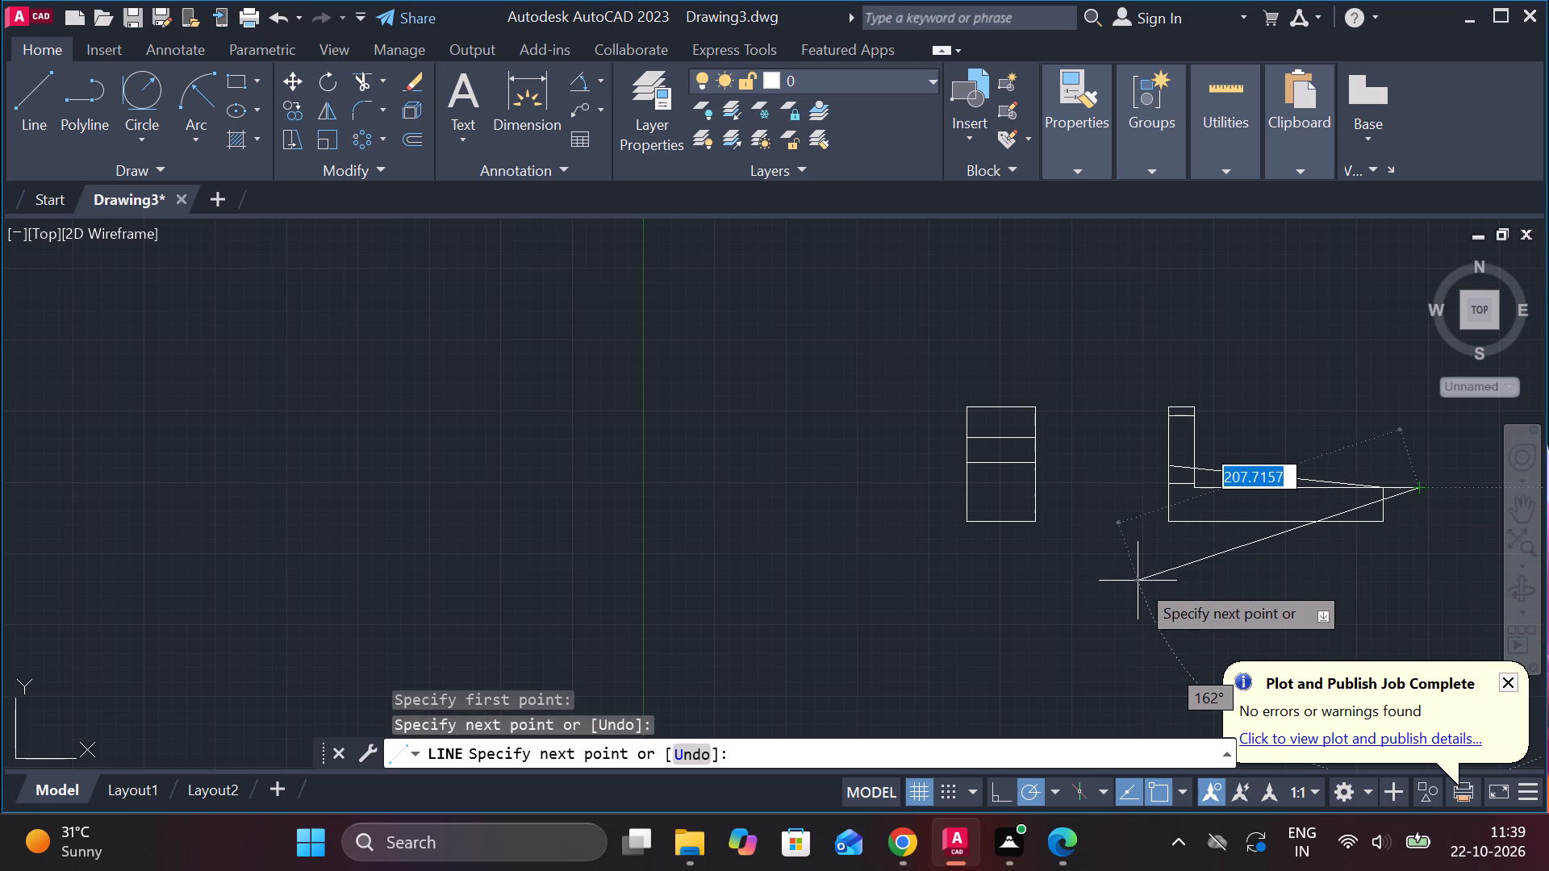
pyautogui.press('Escape')
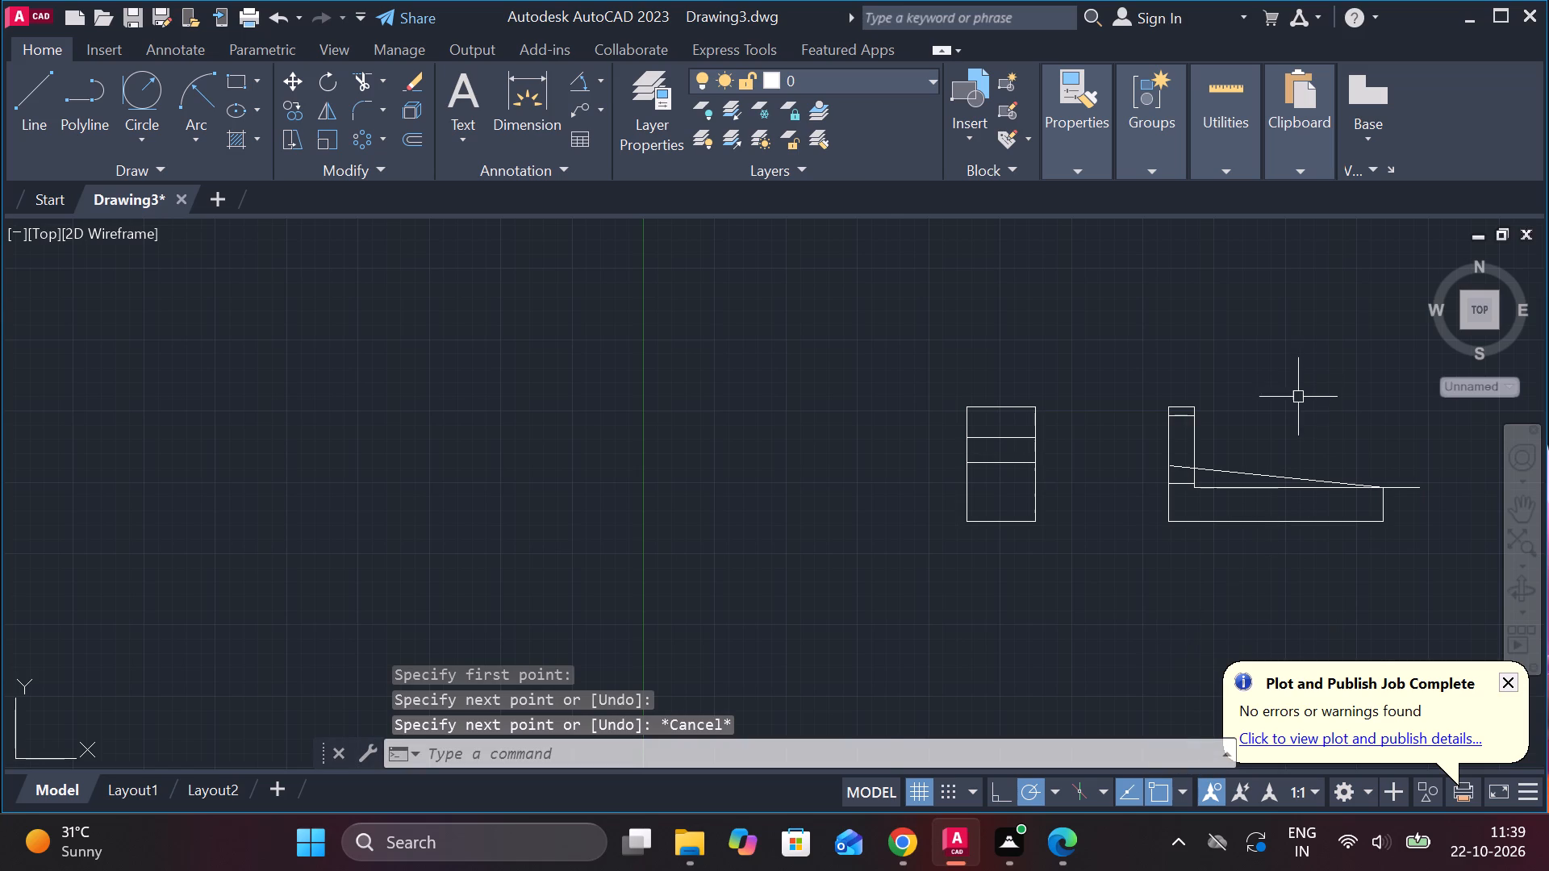
pyautogui.scroll(-1, 1301, 402)
pyautogui.scroll(3, 1301, 428)
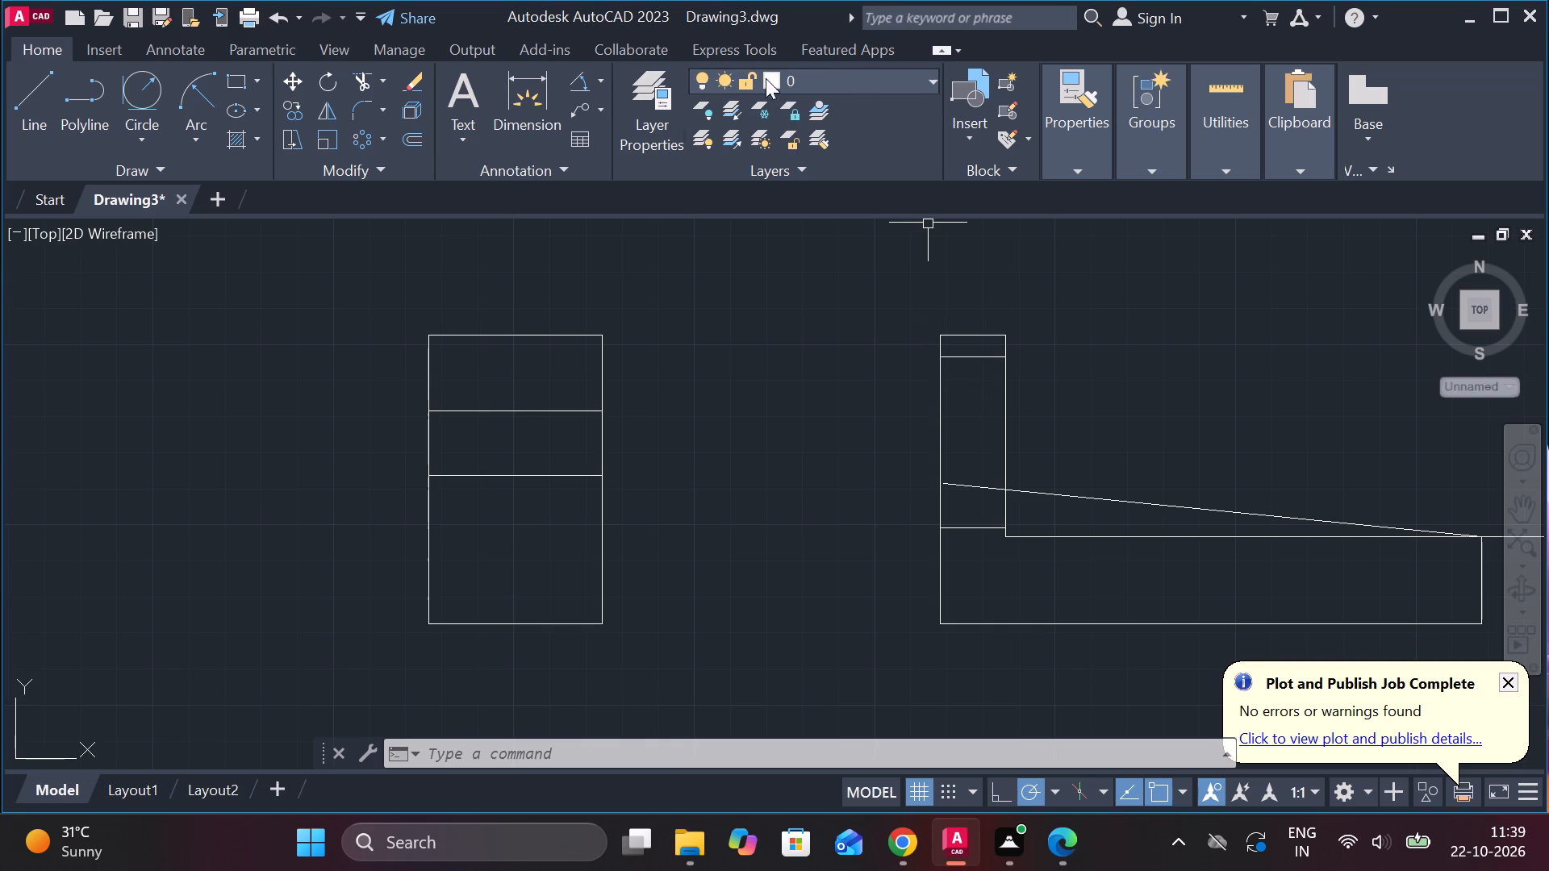
# Measure the width of the upright's top edge with a trial linear dimension, without placing it.
pyautogui.doubleClick(606, 79)
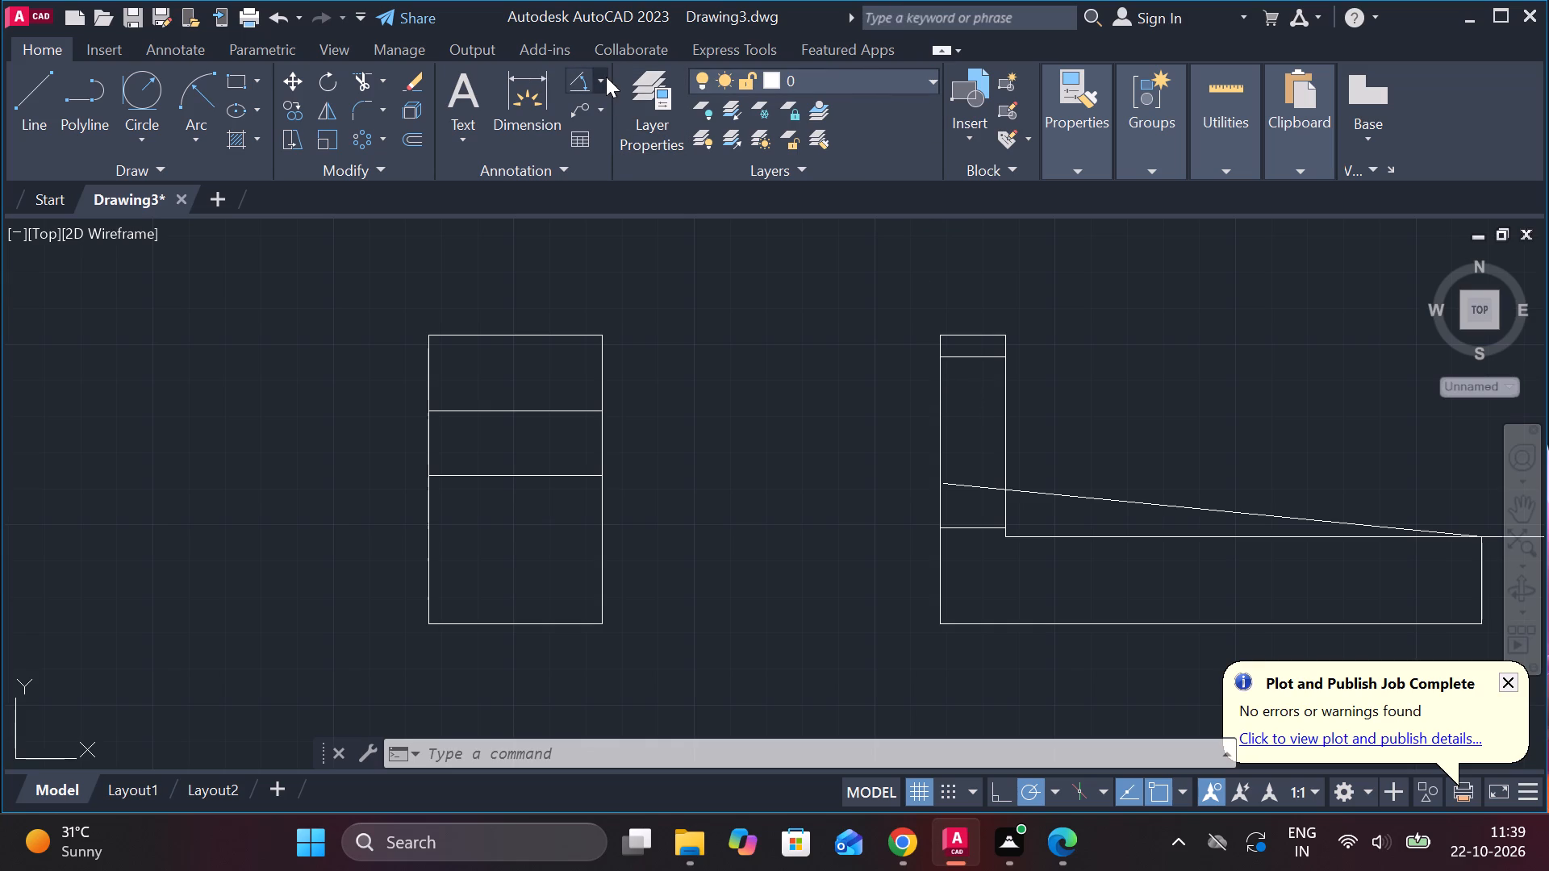
pyautogui.click(595, 77)
pyautogui.click(613, 125)
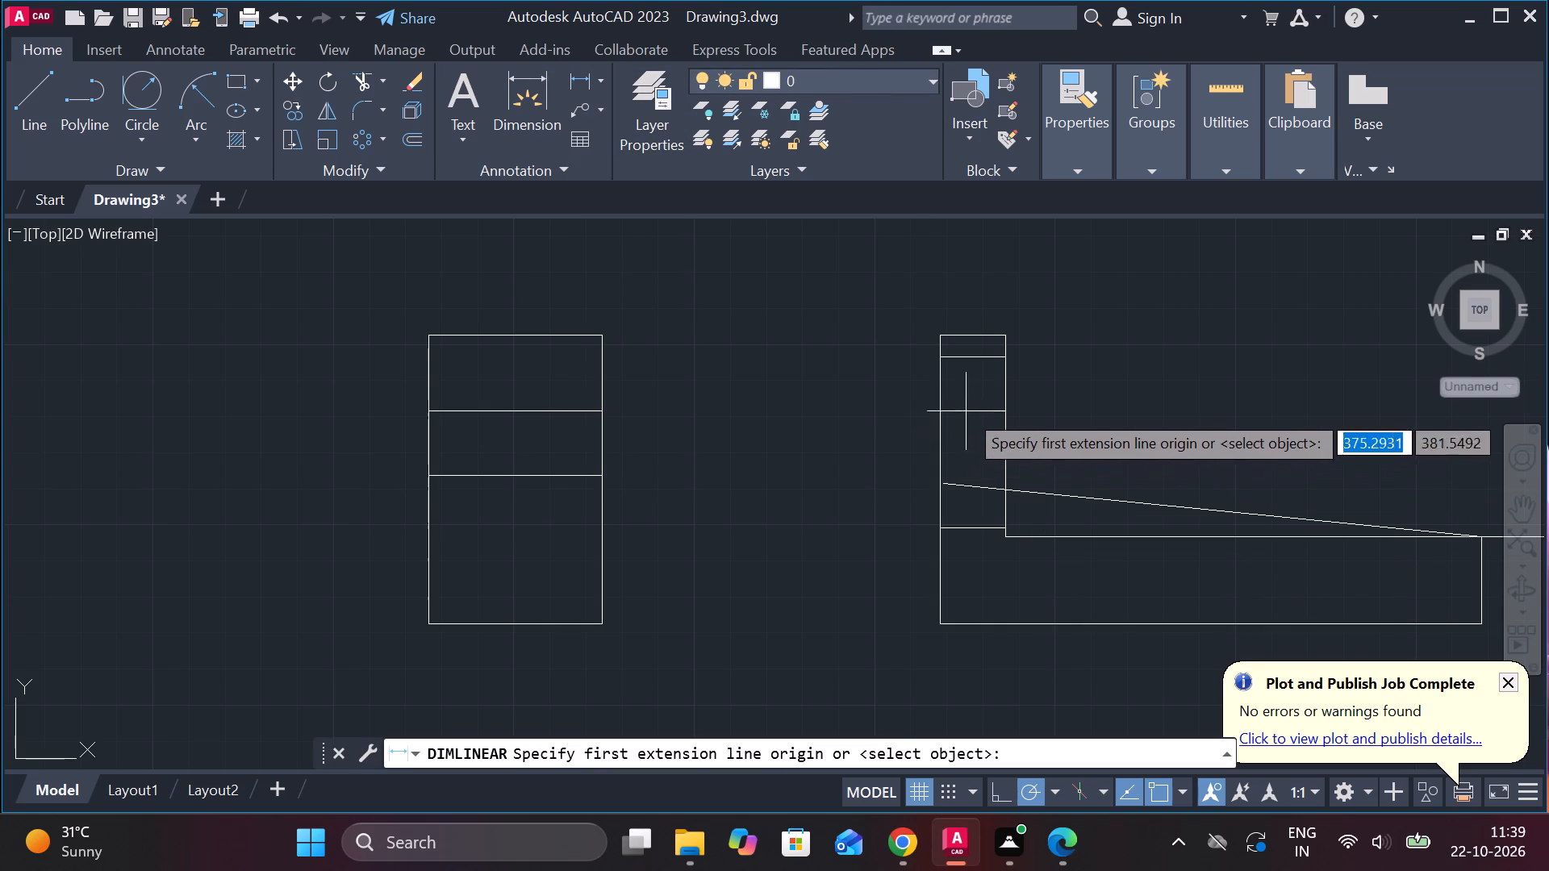
pyautogui.click(937, 336)
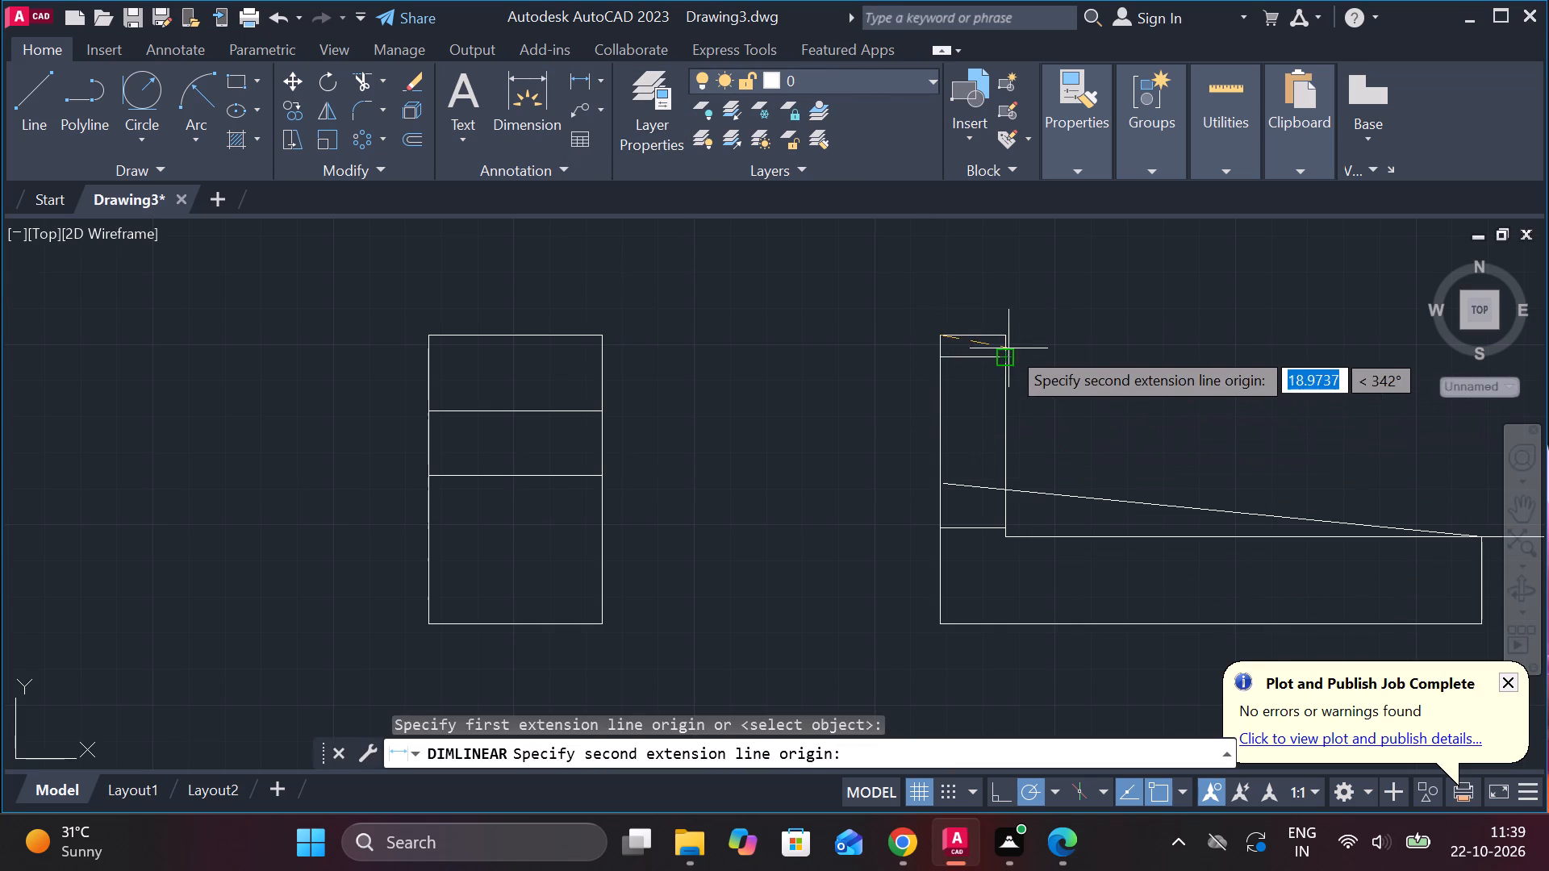
pyautogui.click(1007, 329)
pyautogui.scroll(2, 1002, 296)
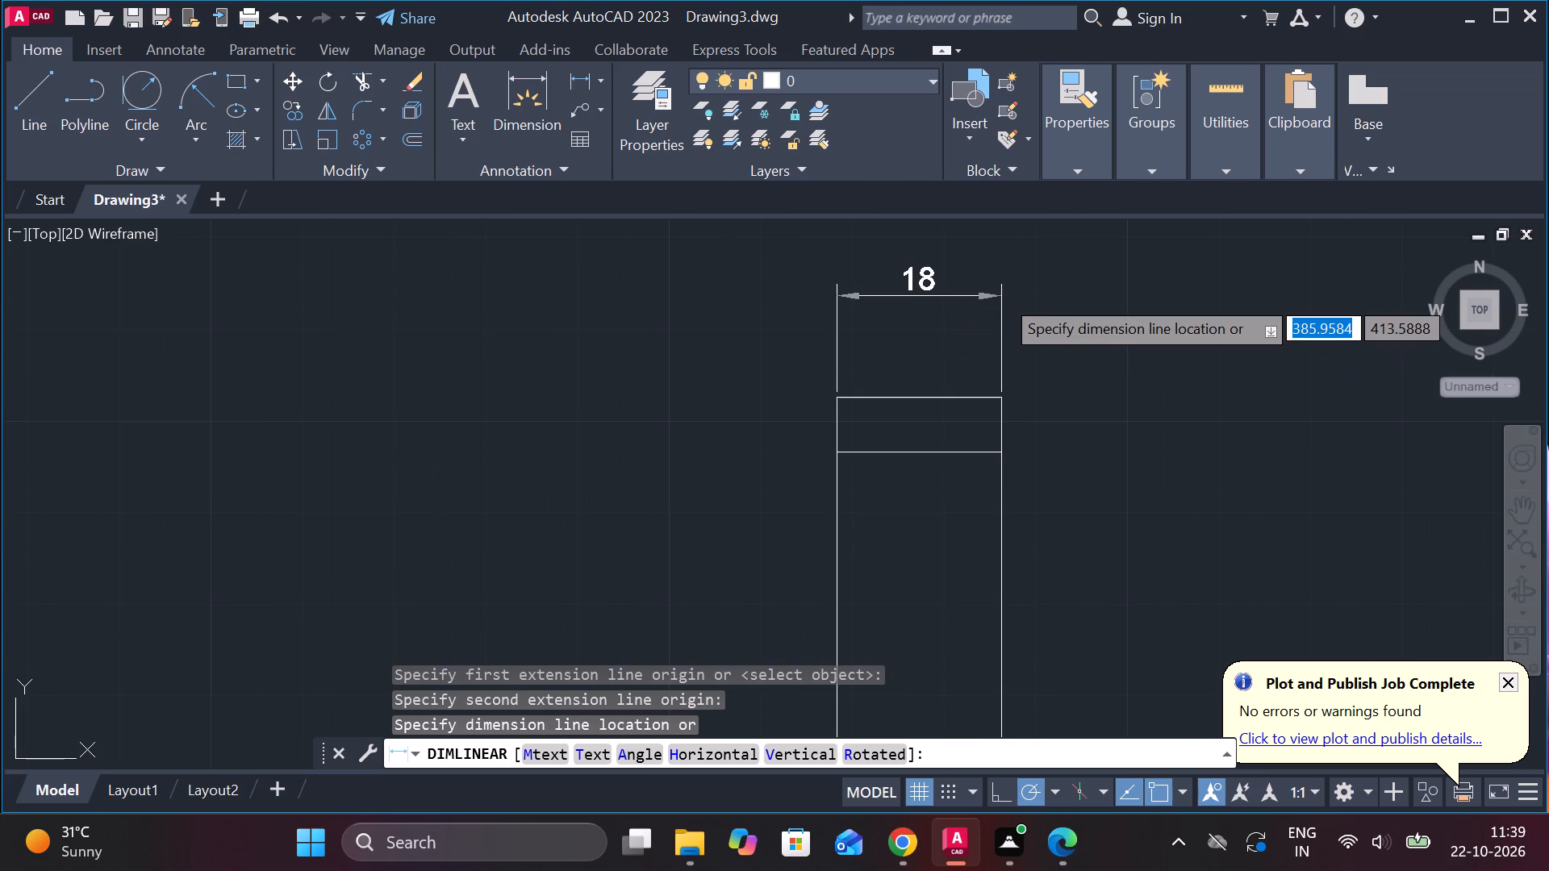
pyautogui.scroll(-2, 1002, 296)
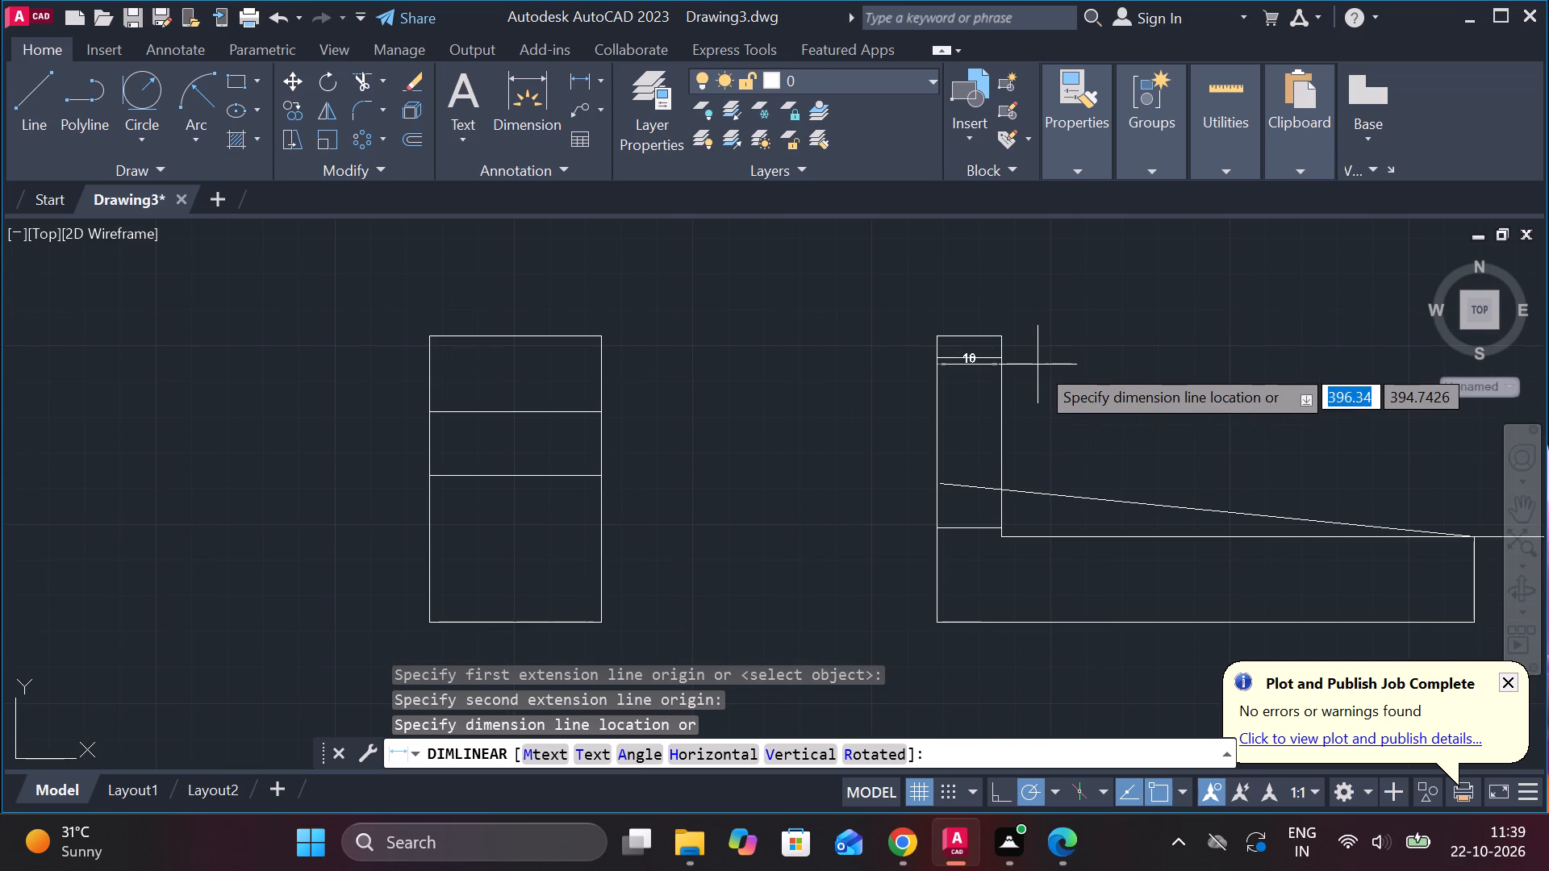
pyautogui.press('Escape')
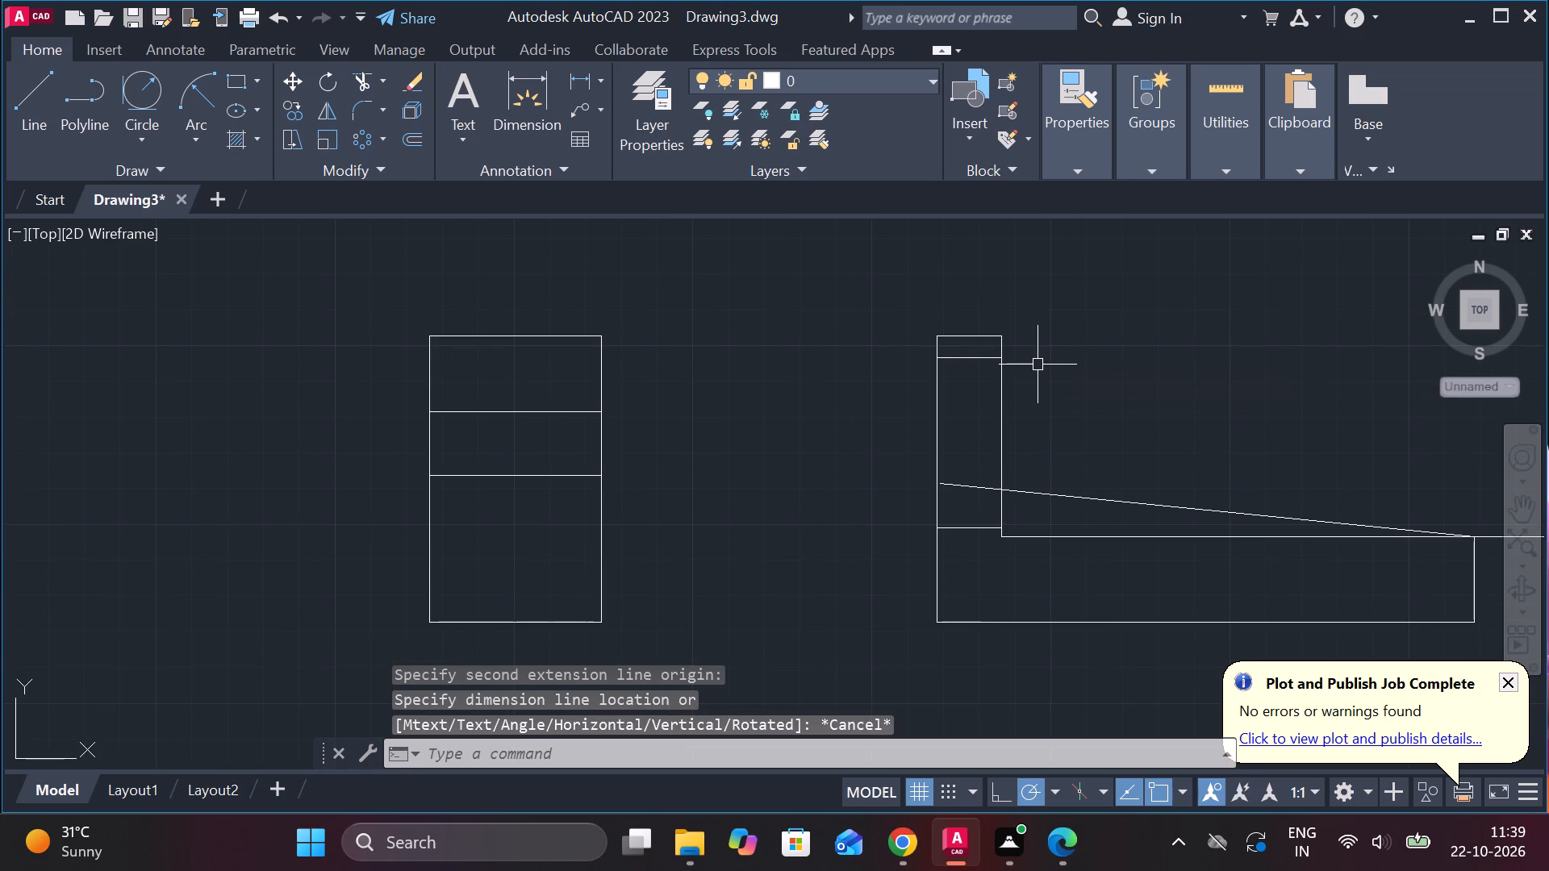
# Move the upright's right edge 6 units horizontally to the right.
pyautogui.click(1000, 416)
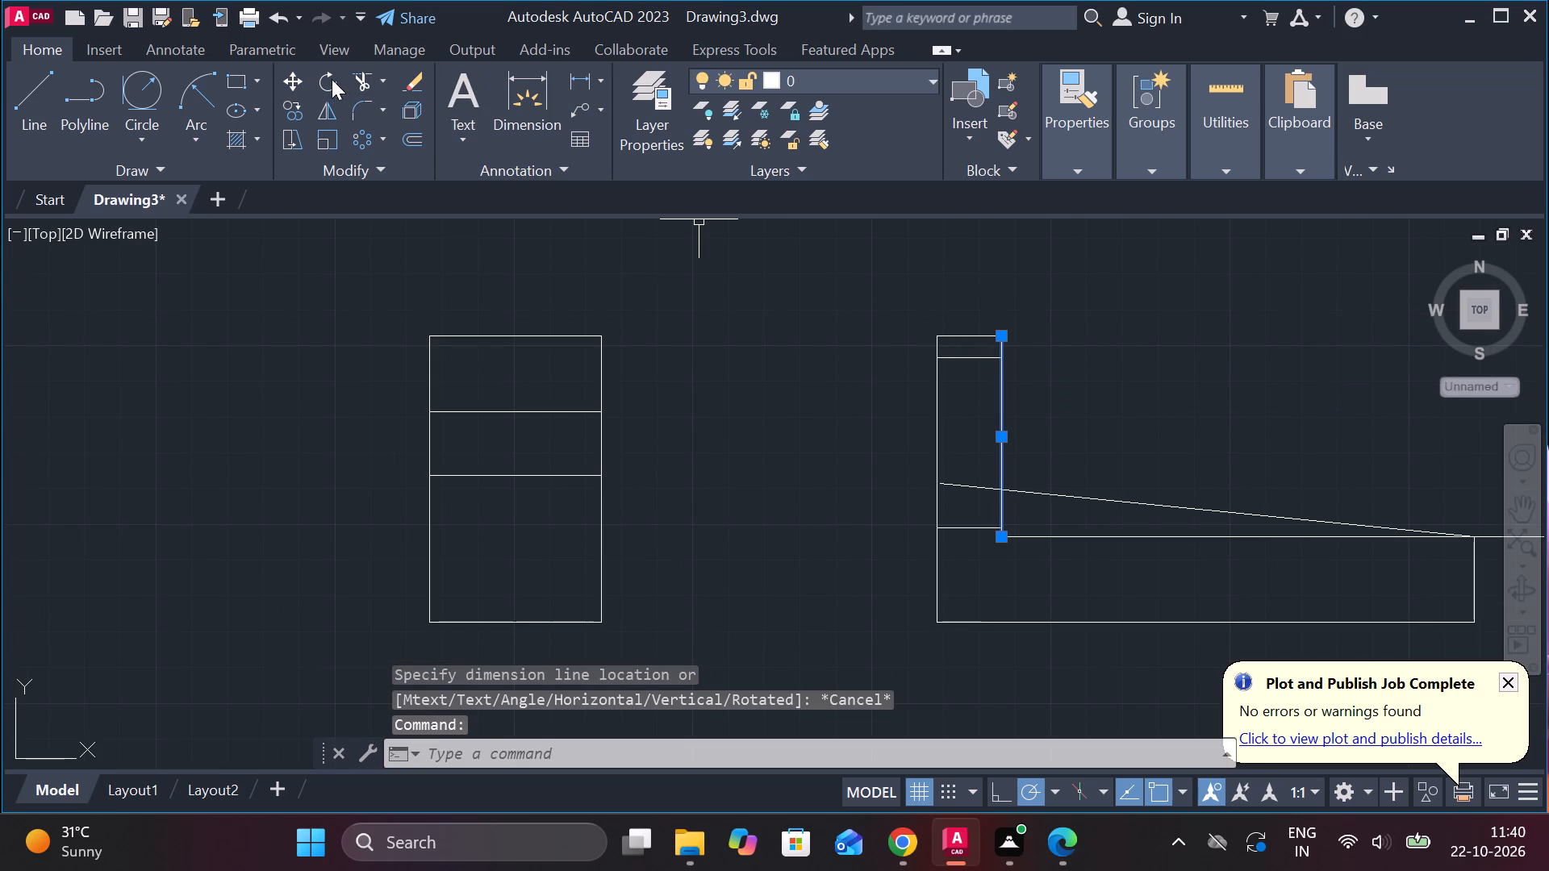
pyautogui.click(300, 83)
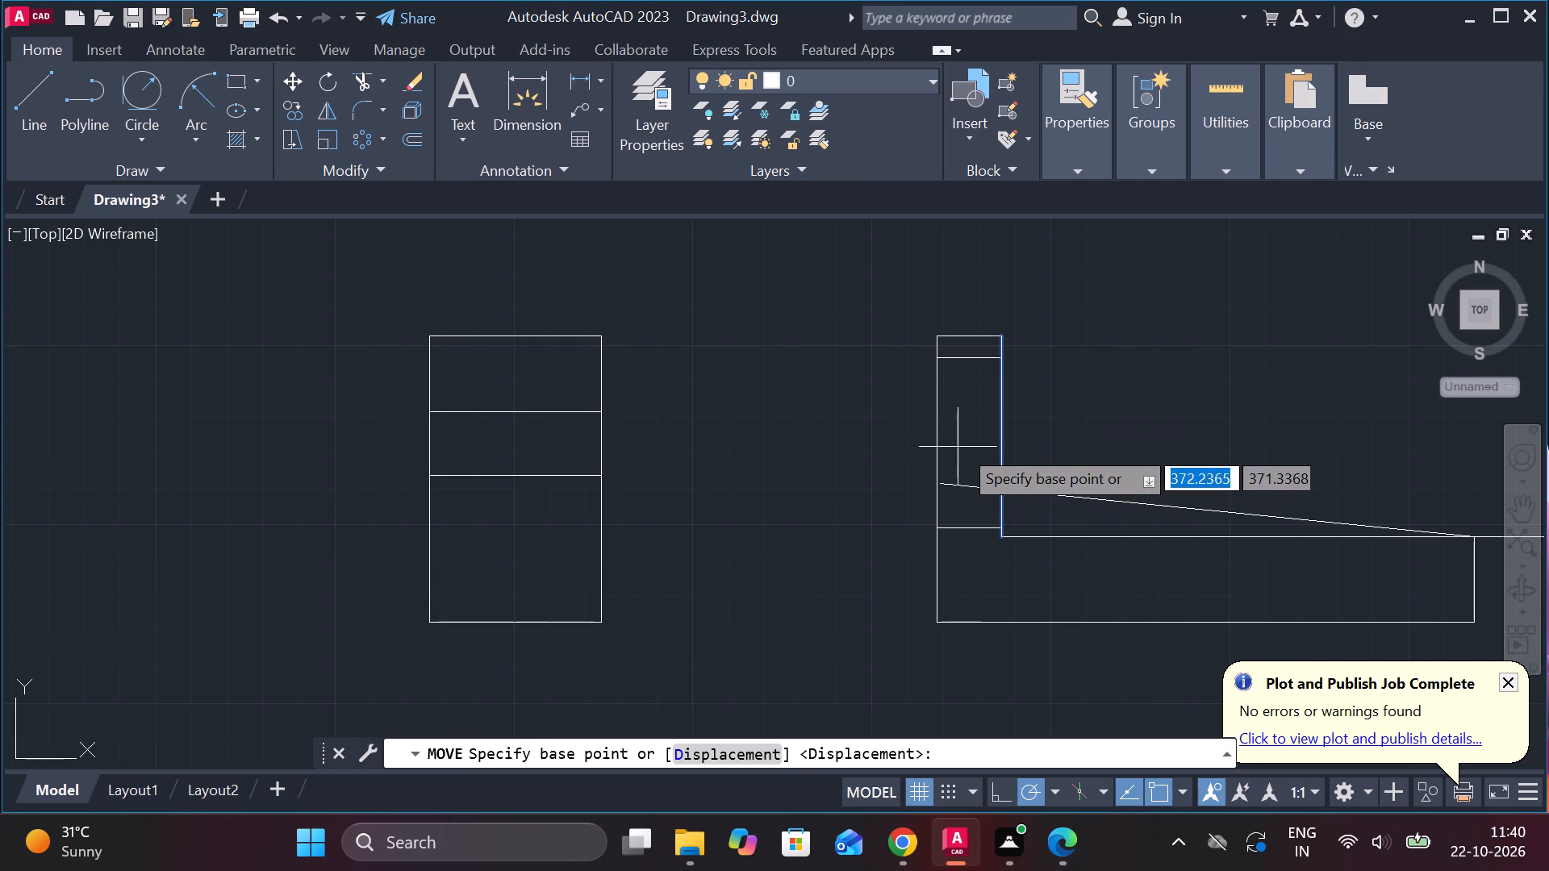
pyautogui.click(1004, 434)
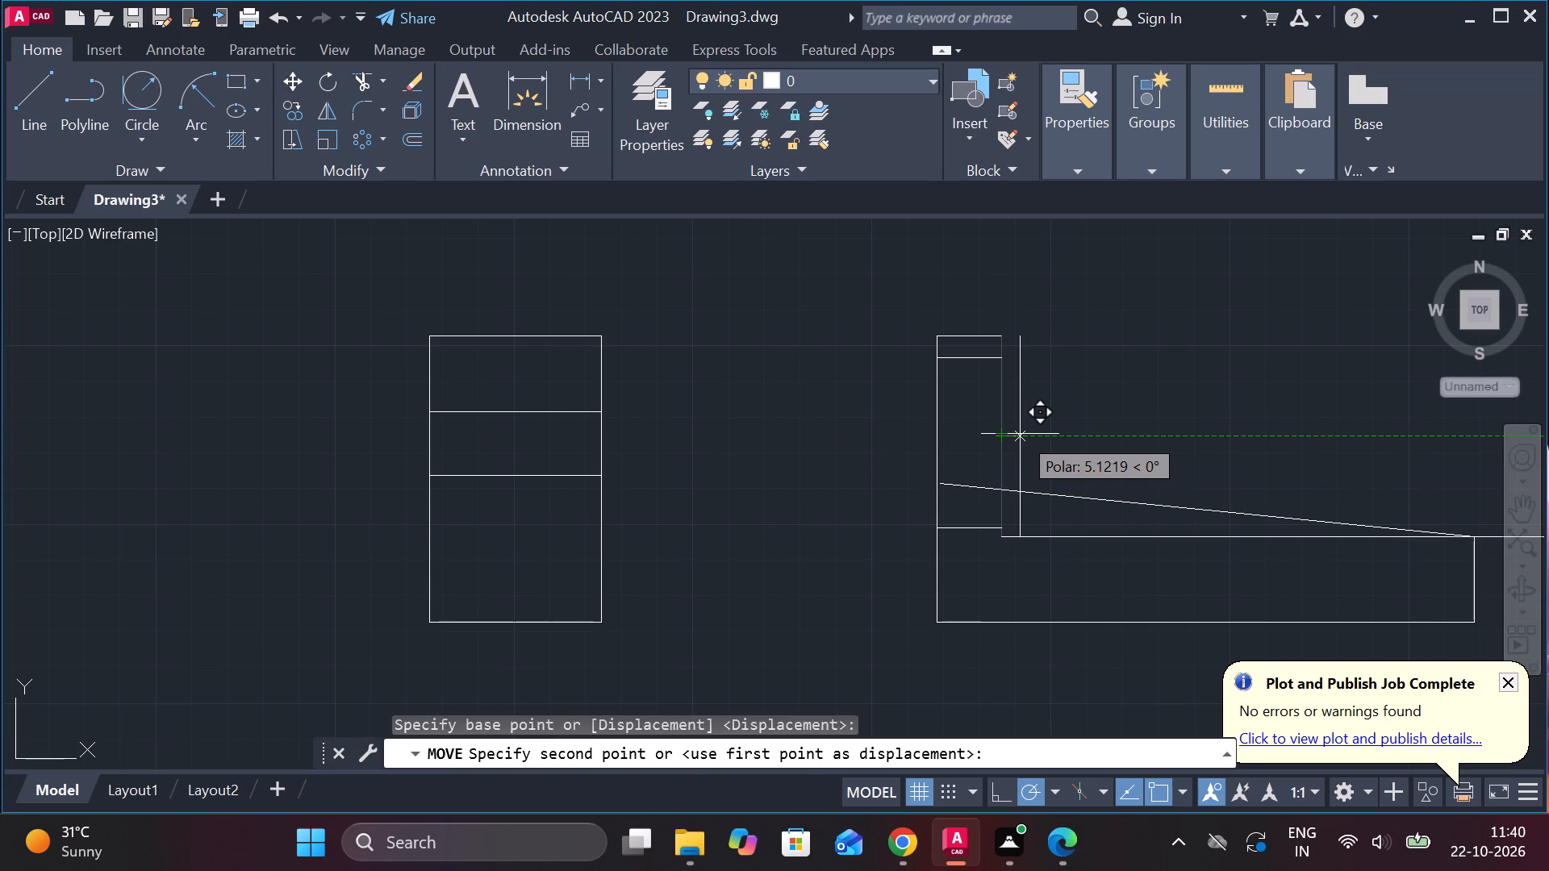
pyautogui.press('6')
pyautogui.press('Return')
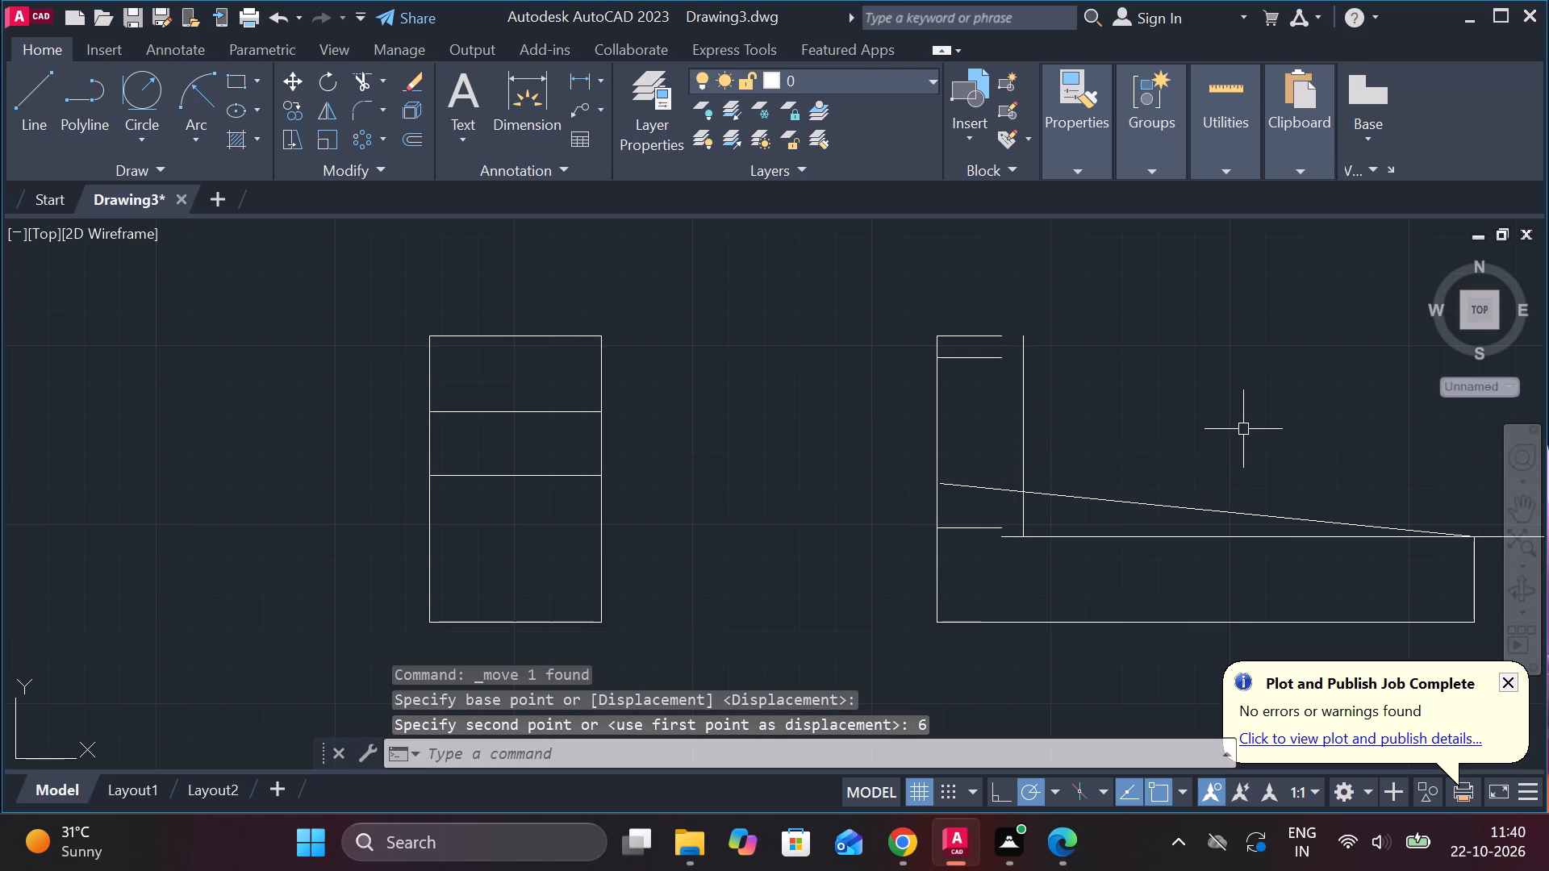
pyautogui.press('Escape')
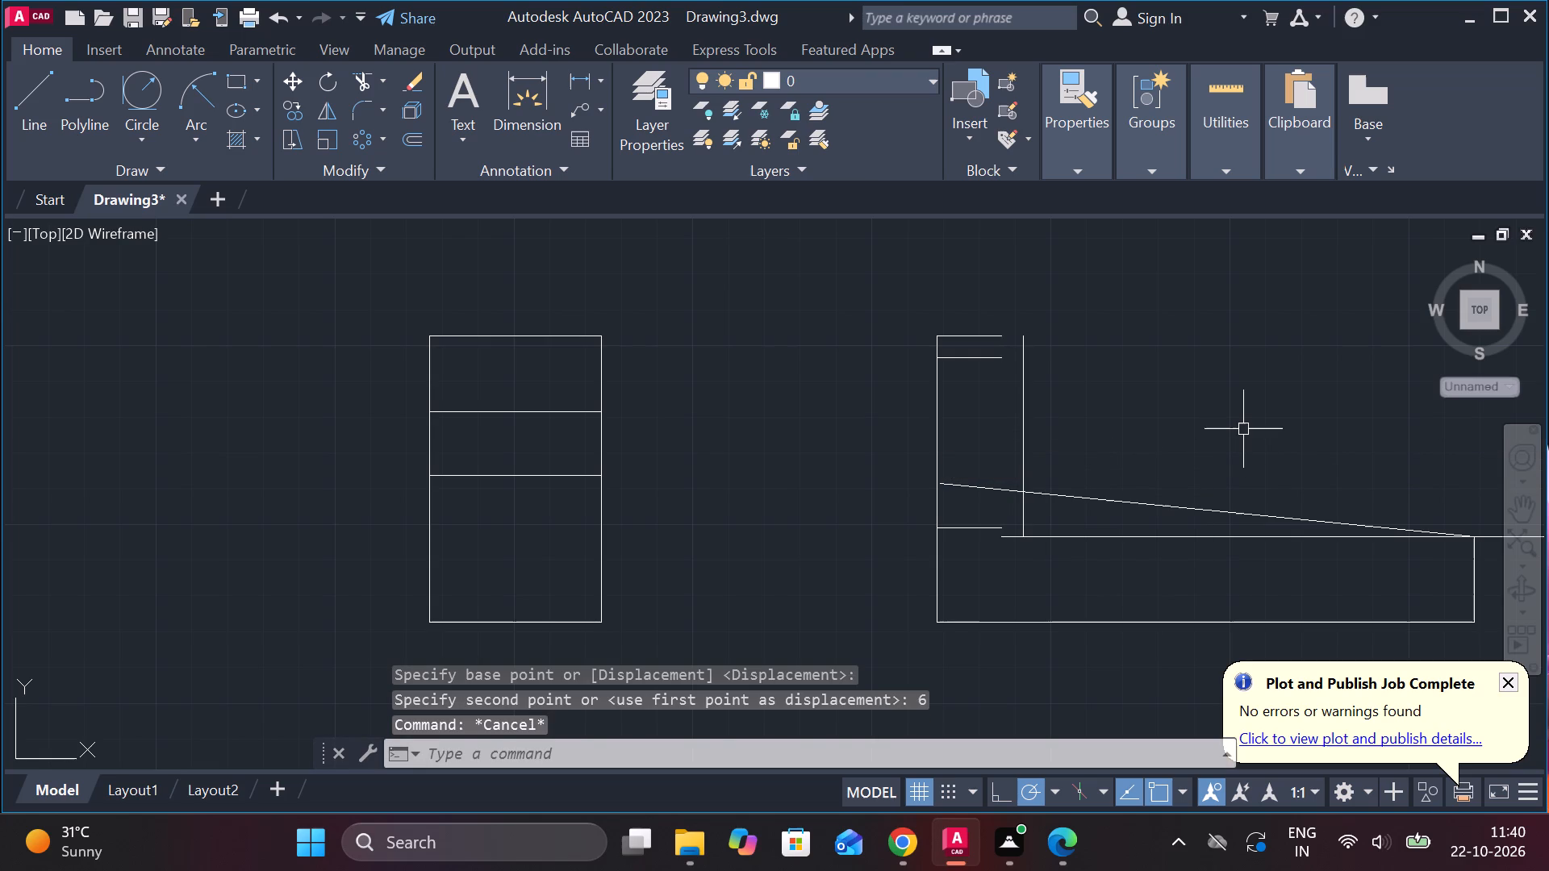
# Extend the upright's three horizontal lines to its moved right edge and the base's upper horizontal line to its left edge.
pyautogui.write('ex')
pyautogui.press('Return')
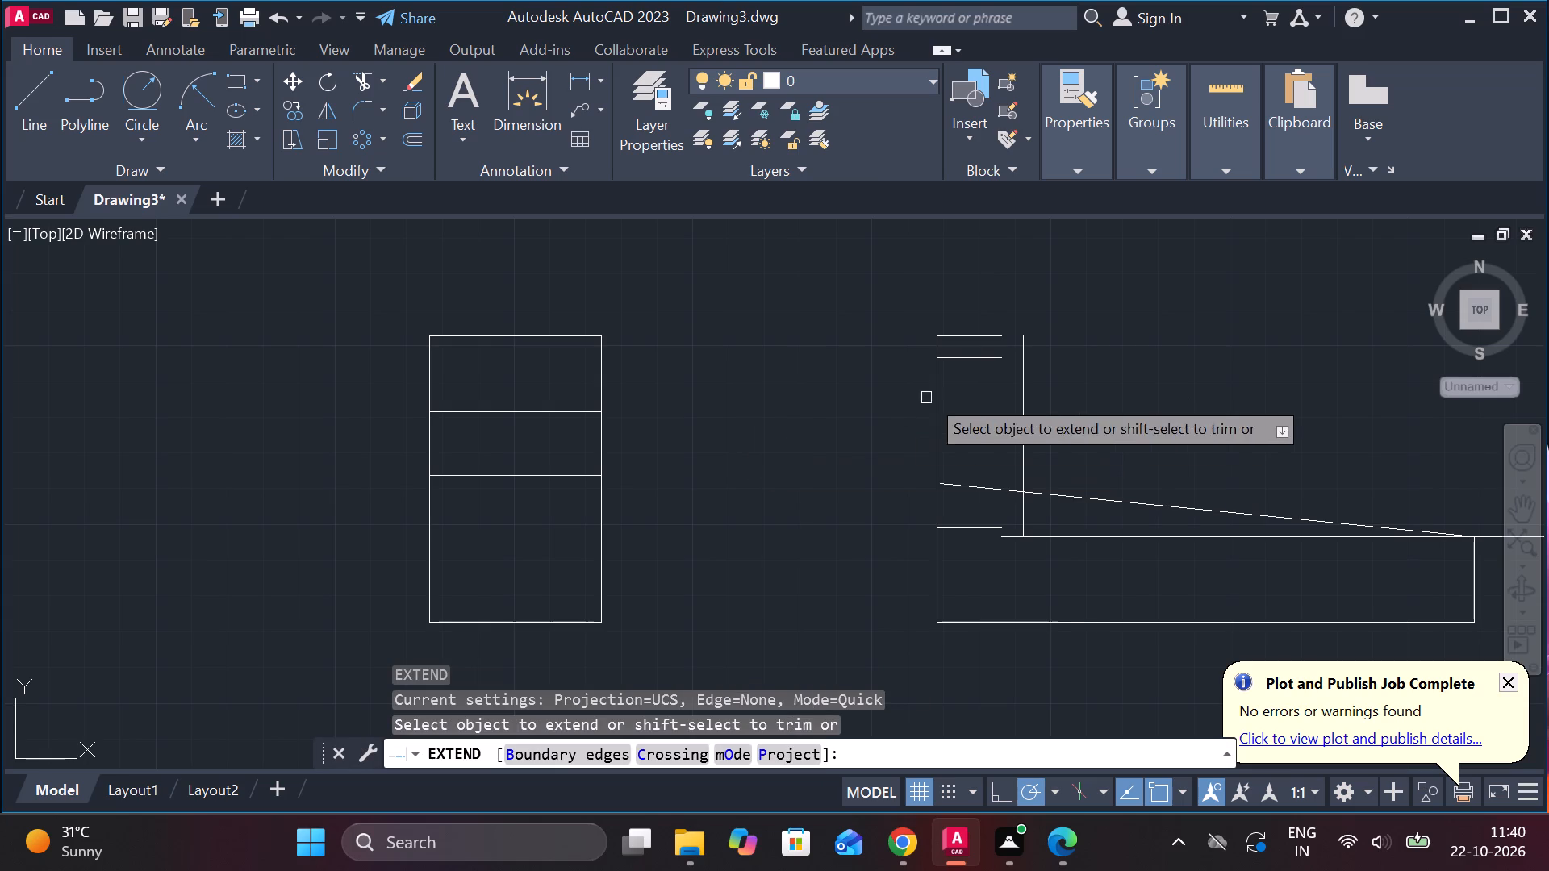
pyautogui.click(971, 334)
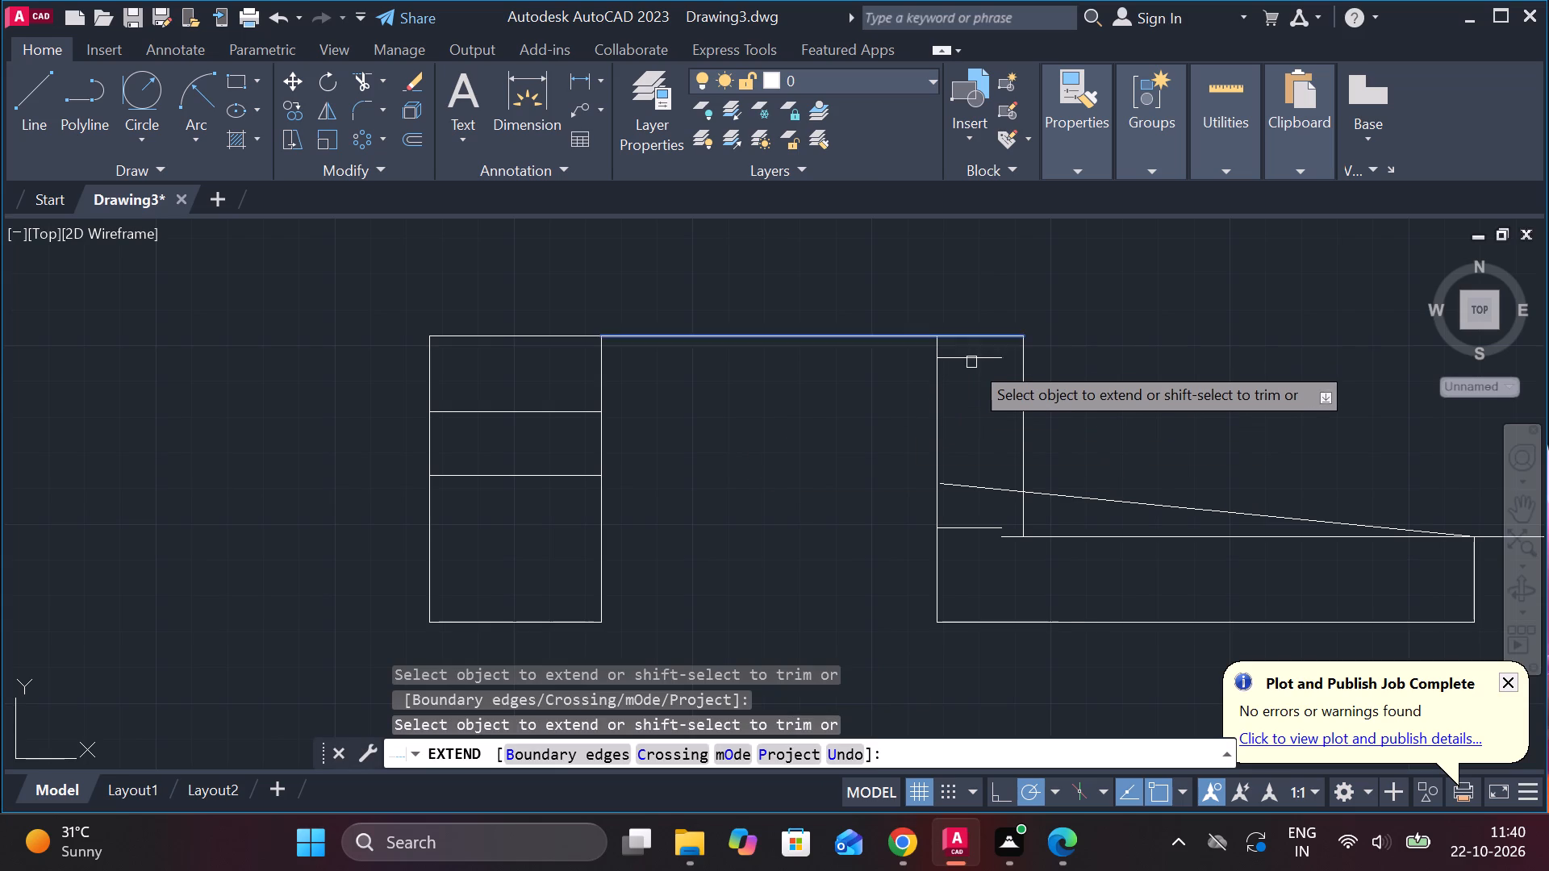
pyautogui.click(987, 357)
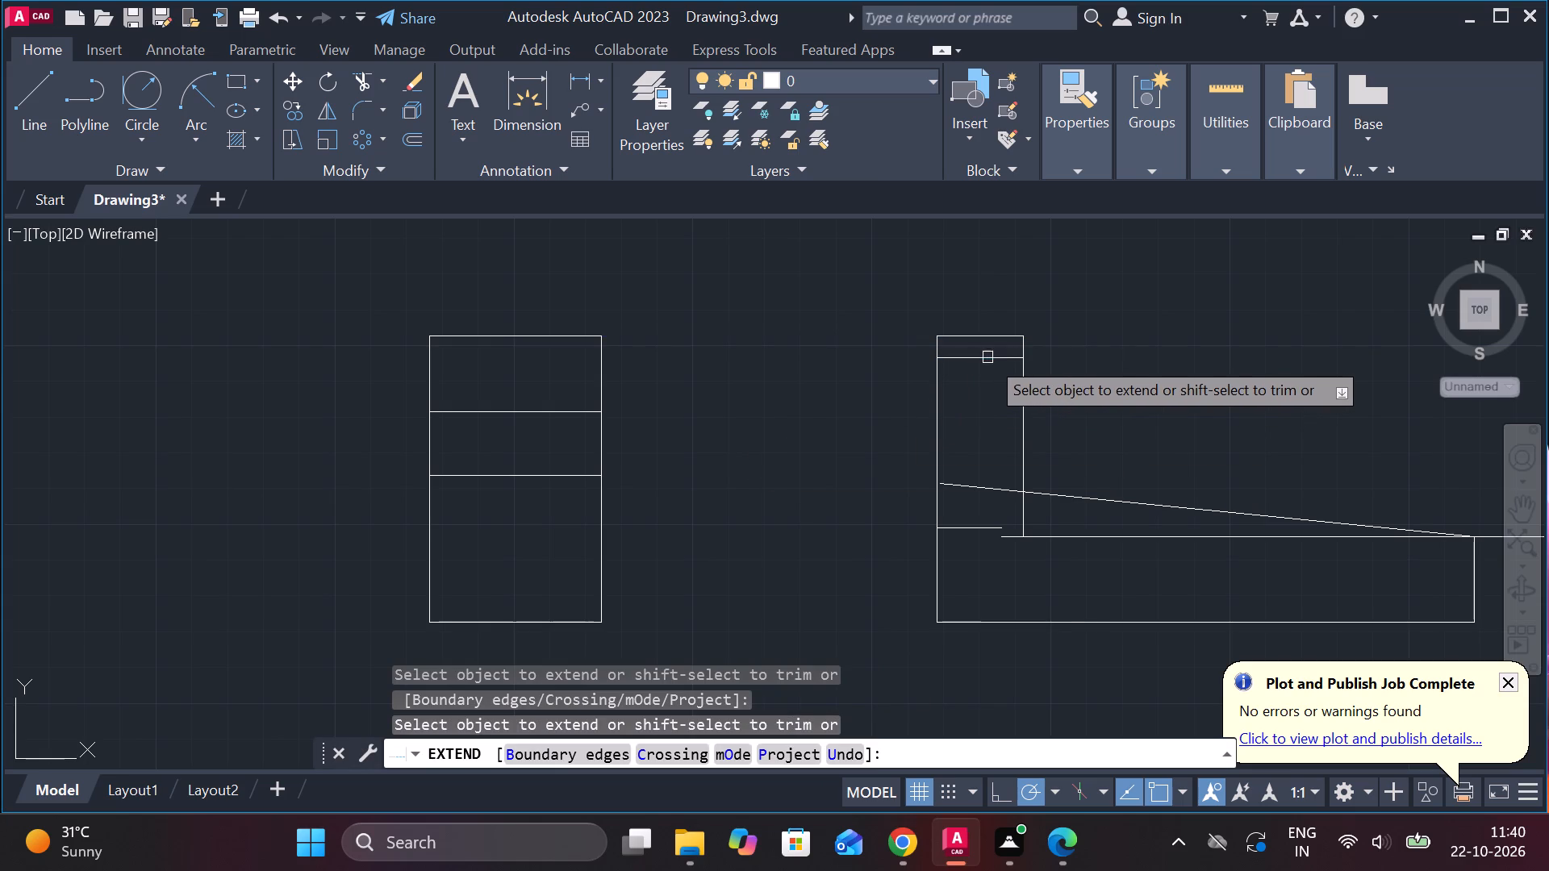
pyautogui.click(979, 527)
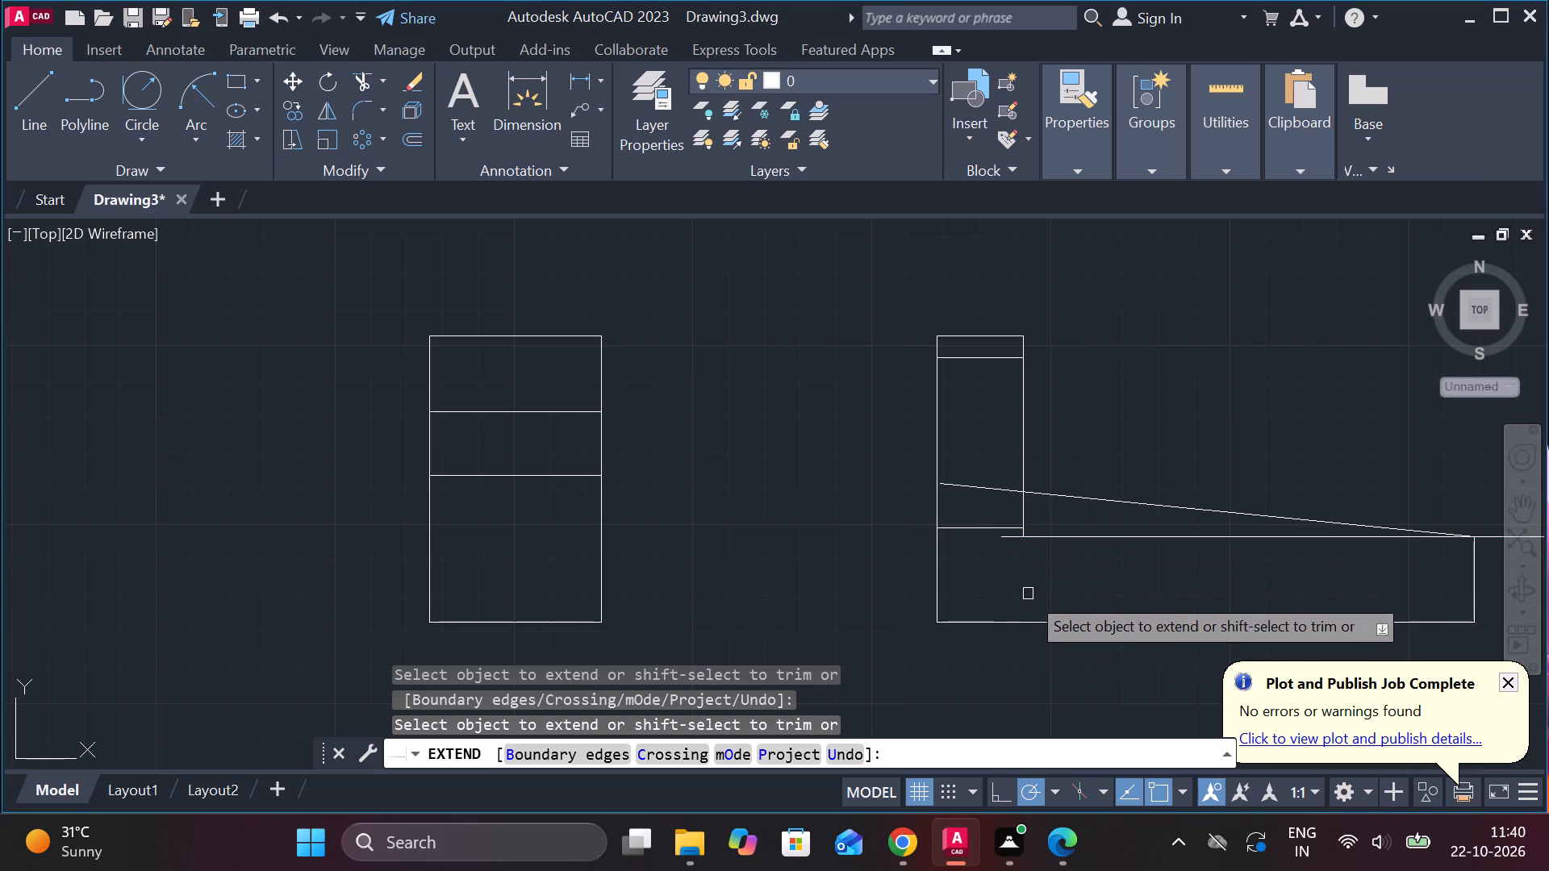
pyautogui.scroll(1, 1013, 543)
pyautogui.click(1005, 537)
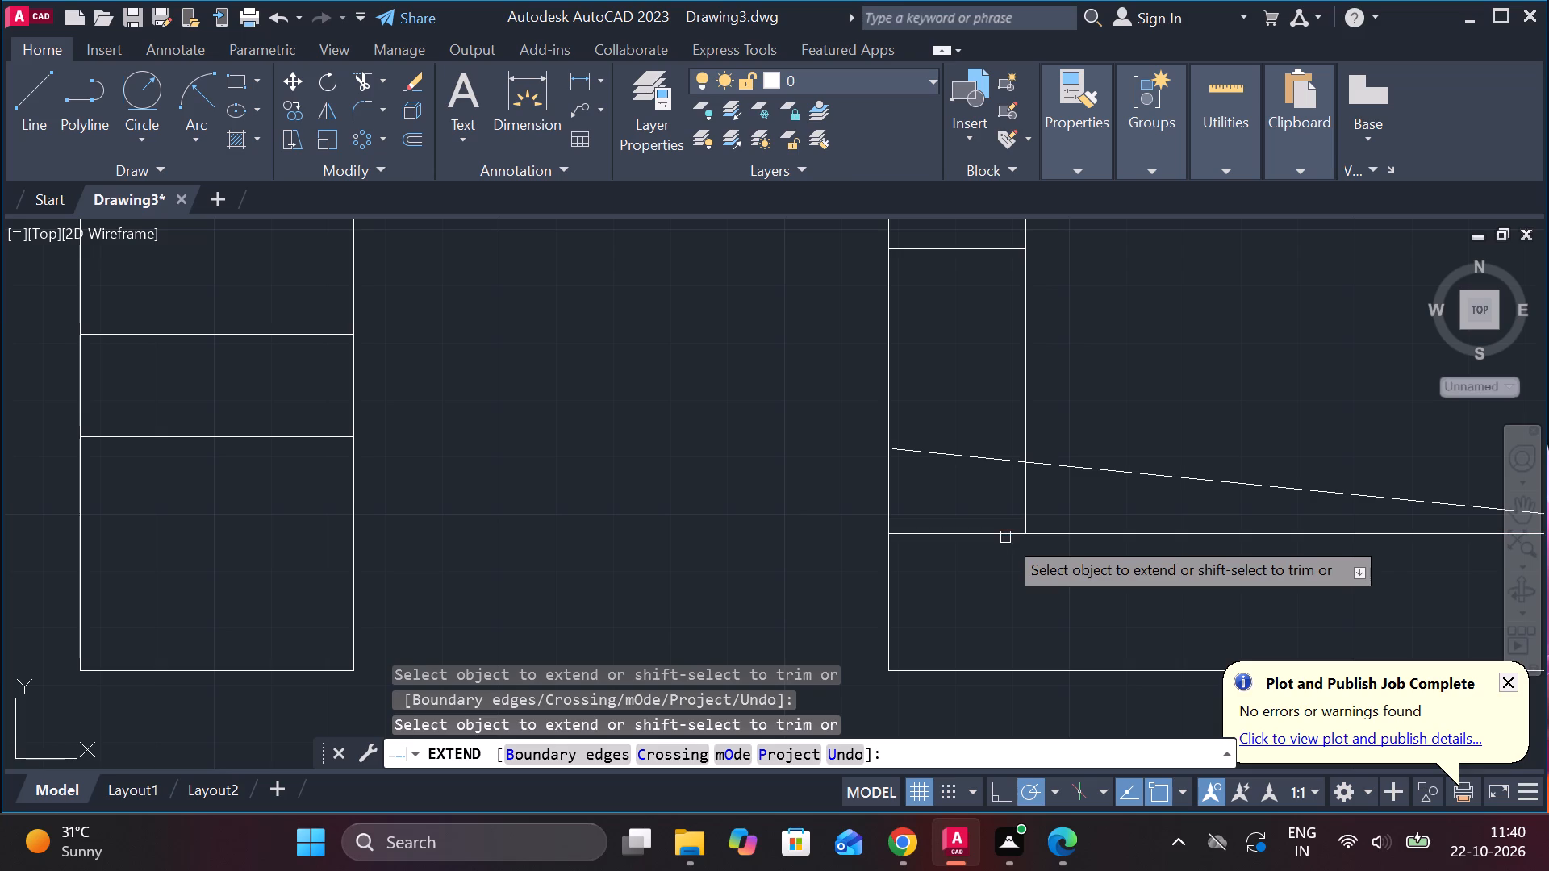
pyautogui.scroll(-1, 1021, 573)
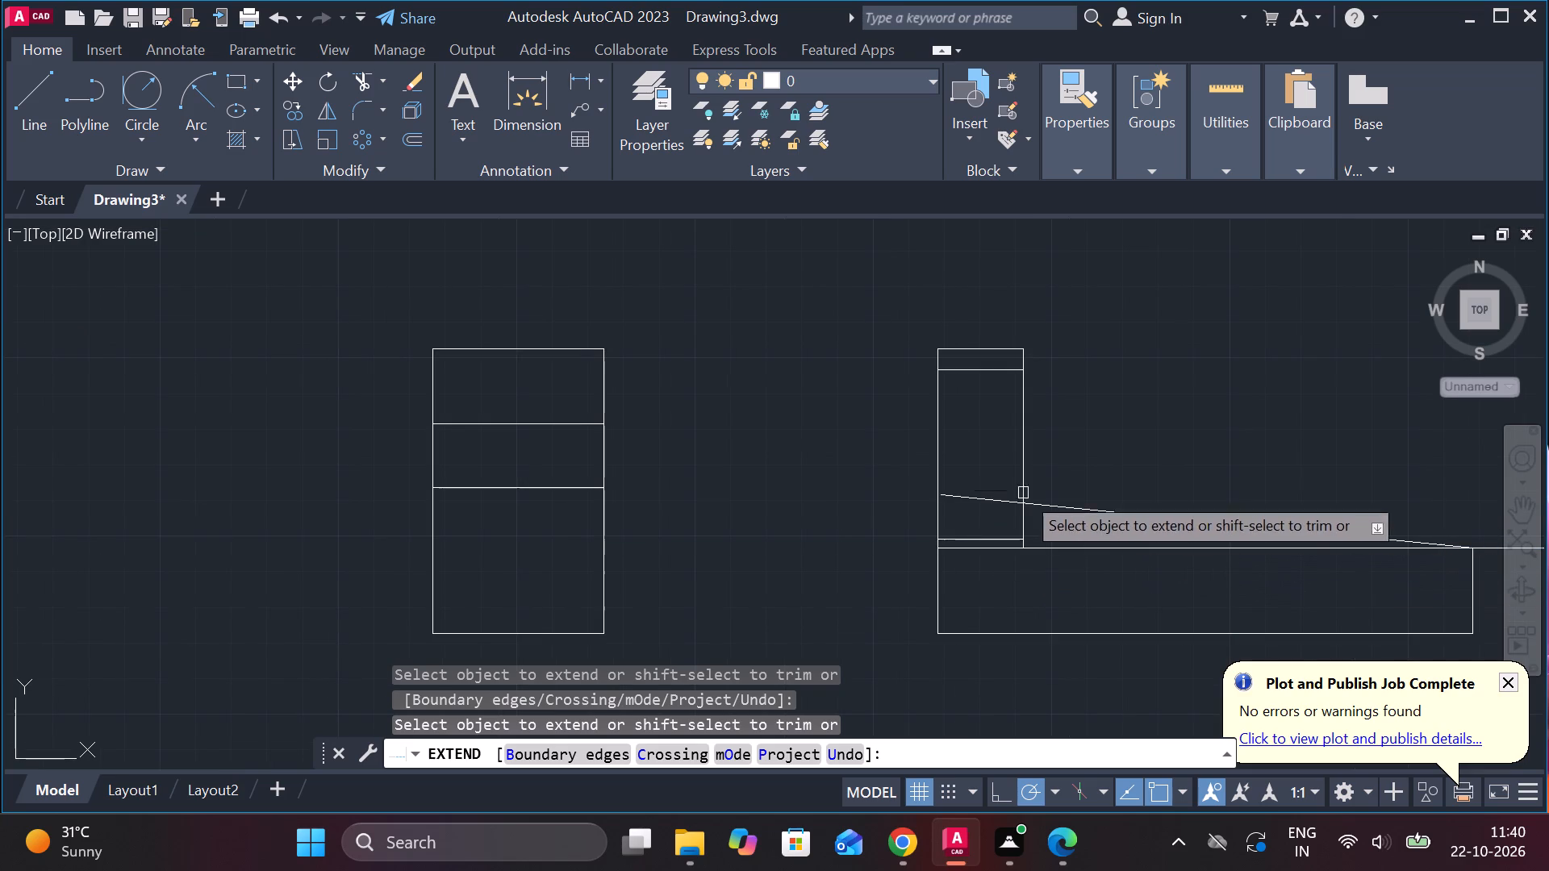
pyautogui.press('Escape')
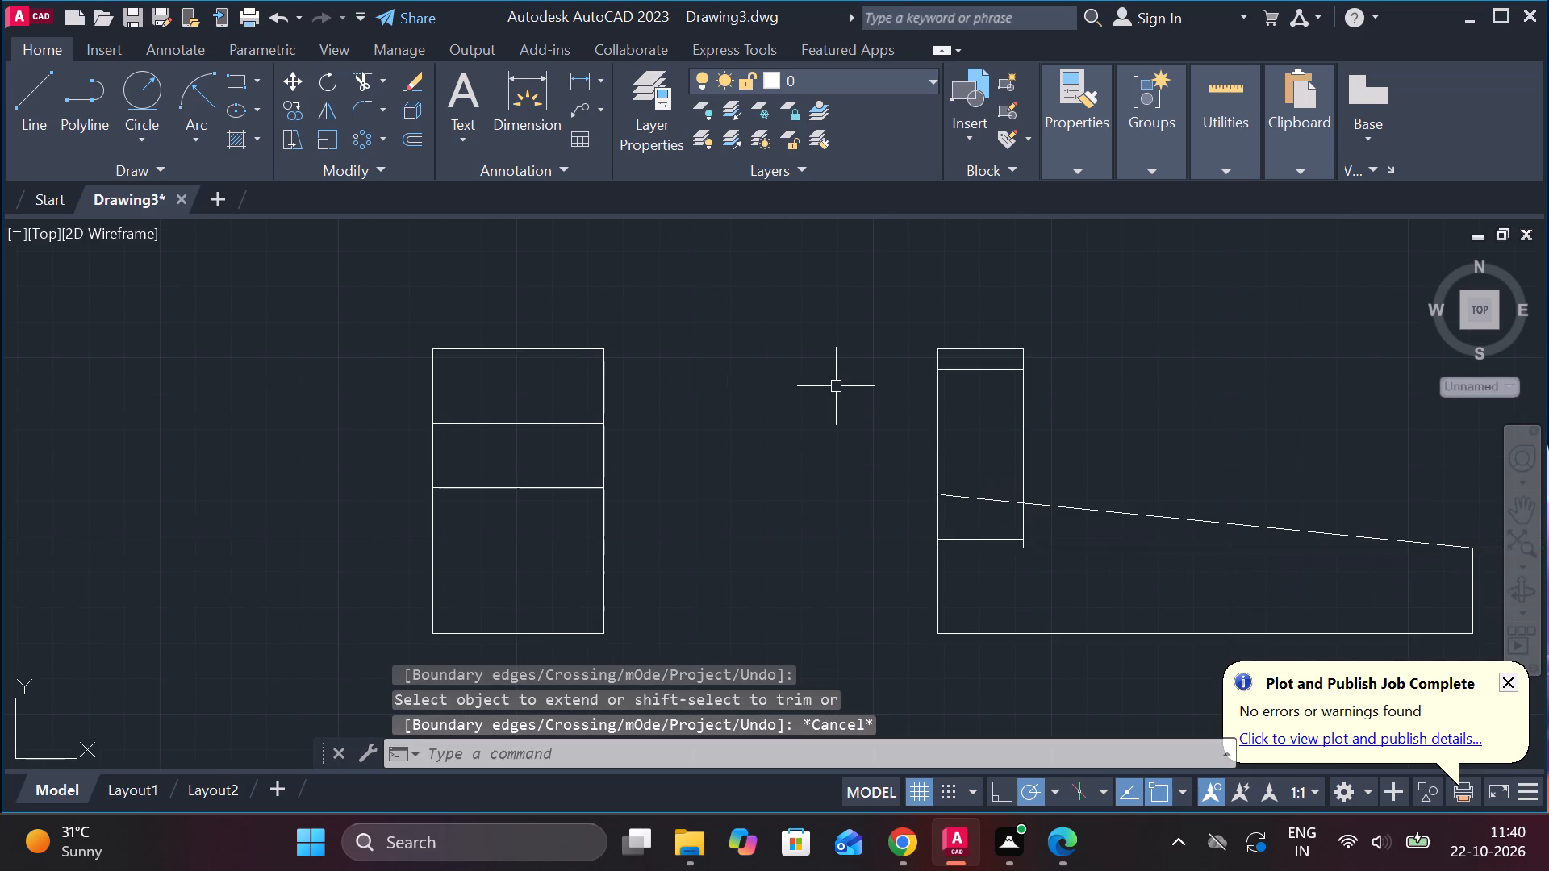
# Copy the upright's right edge 18 units horizontally to the right.
pyautogui.click(1024, 432)
pyautogui.click(294, 112)
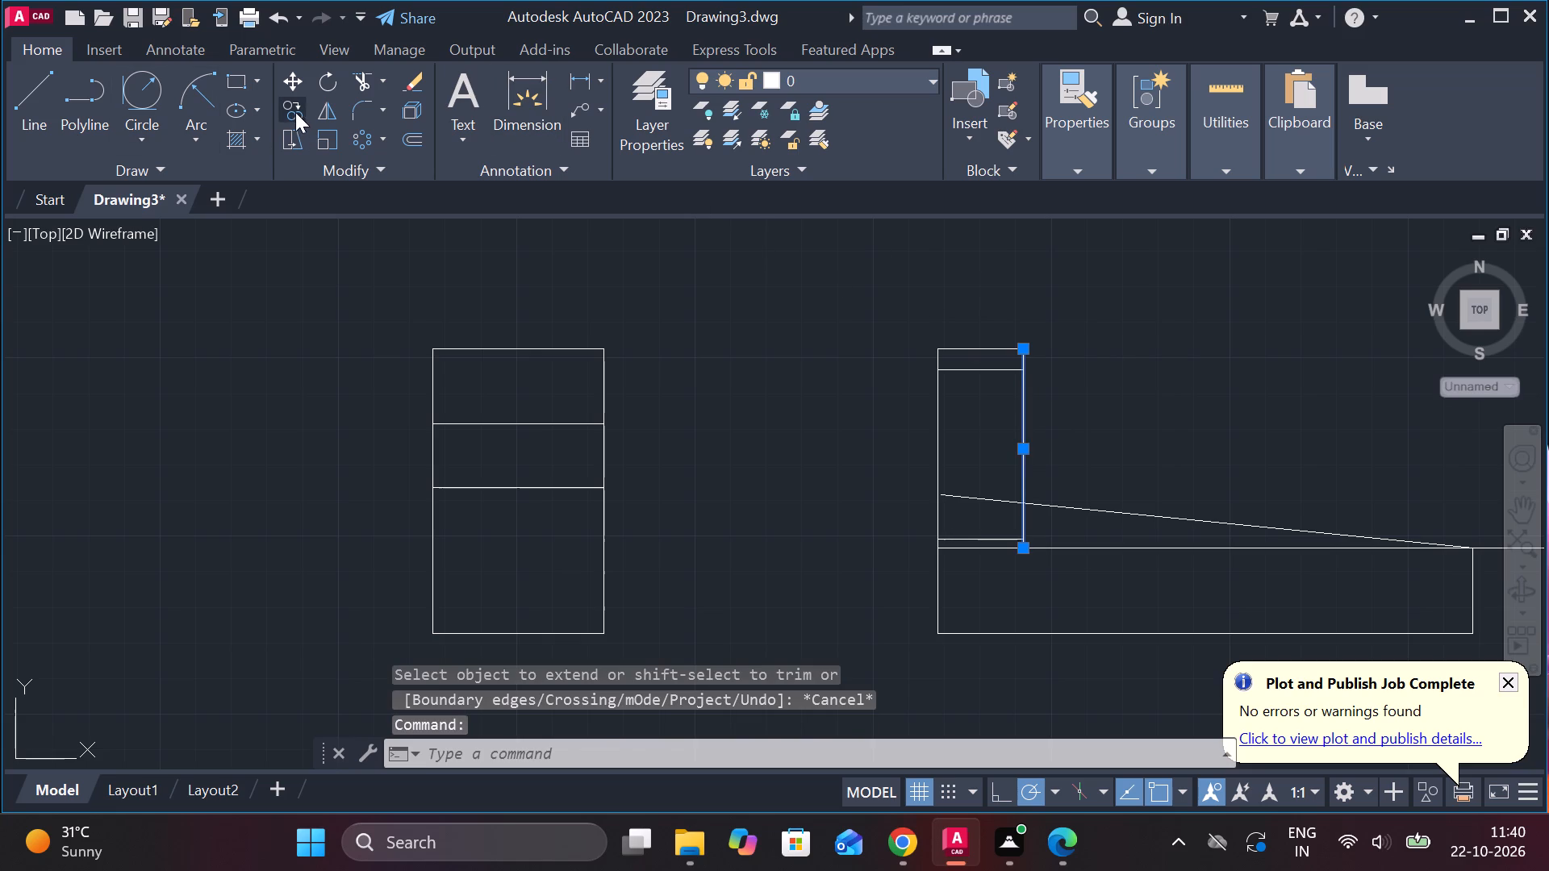
pyautogui.click(1025, 450)
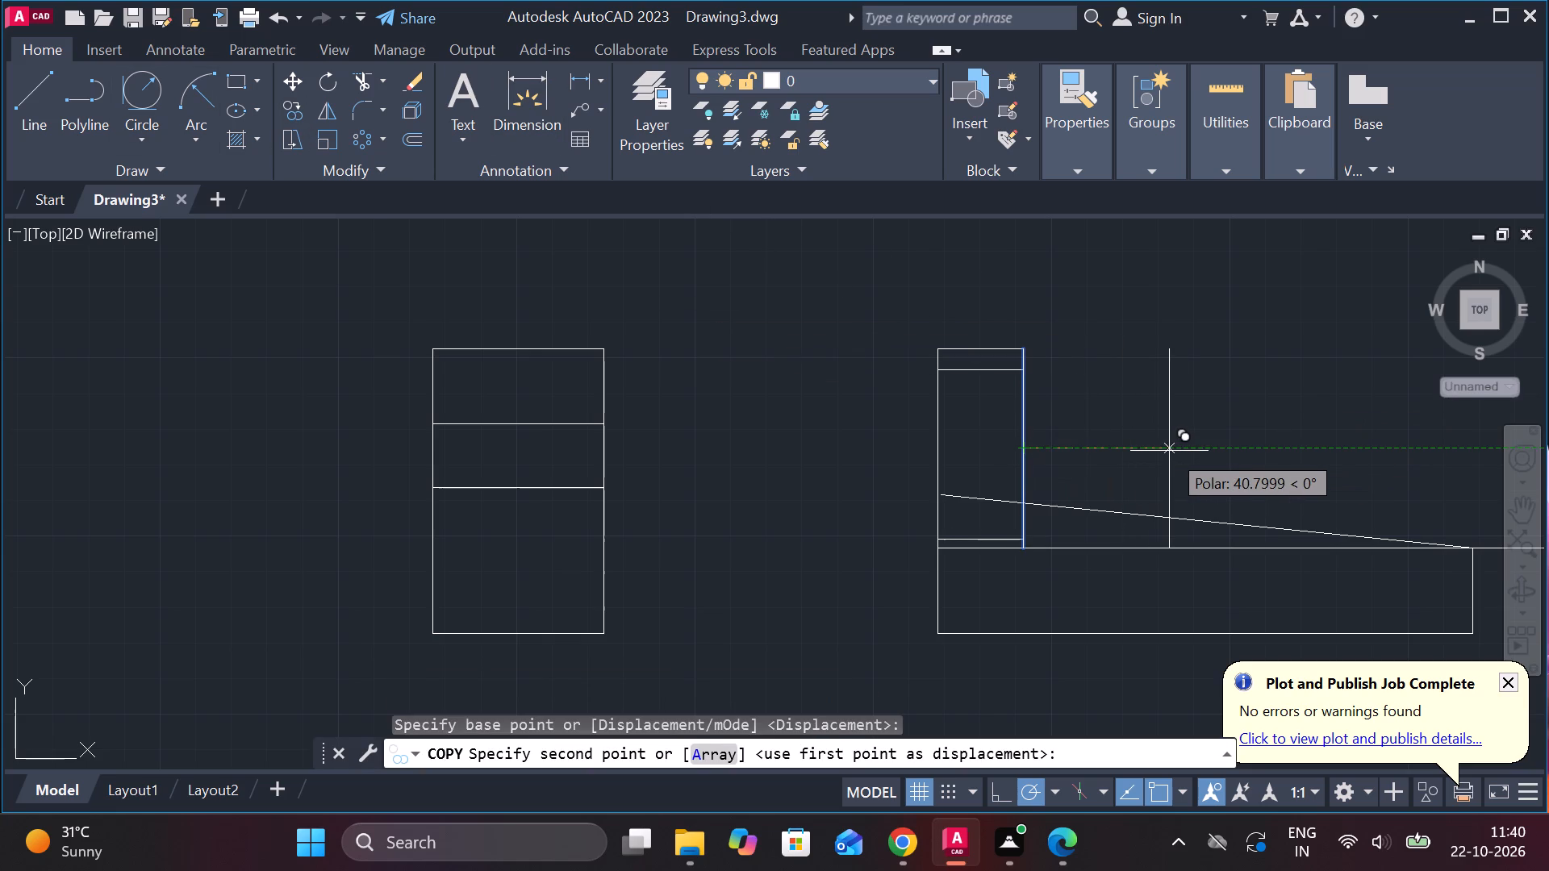
pyautogui.press('1')
pyautogui.press('8')
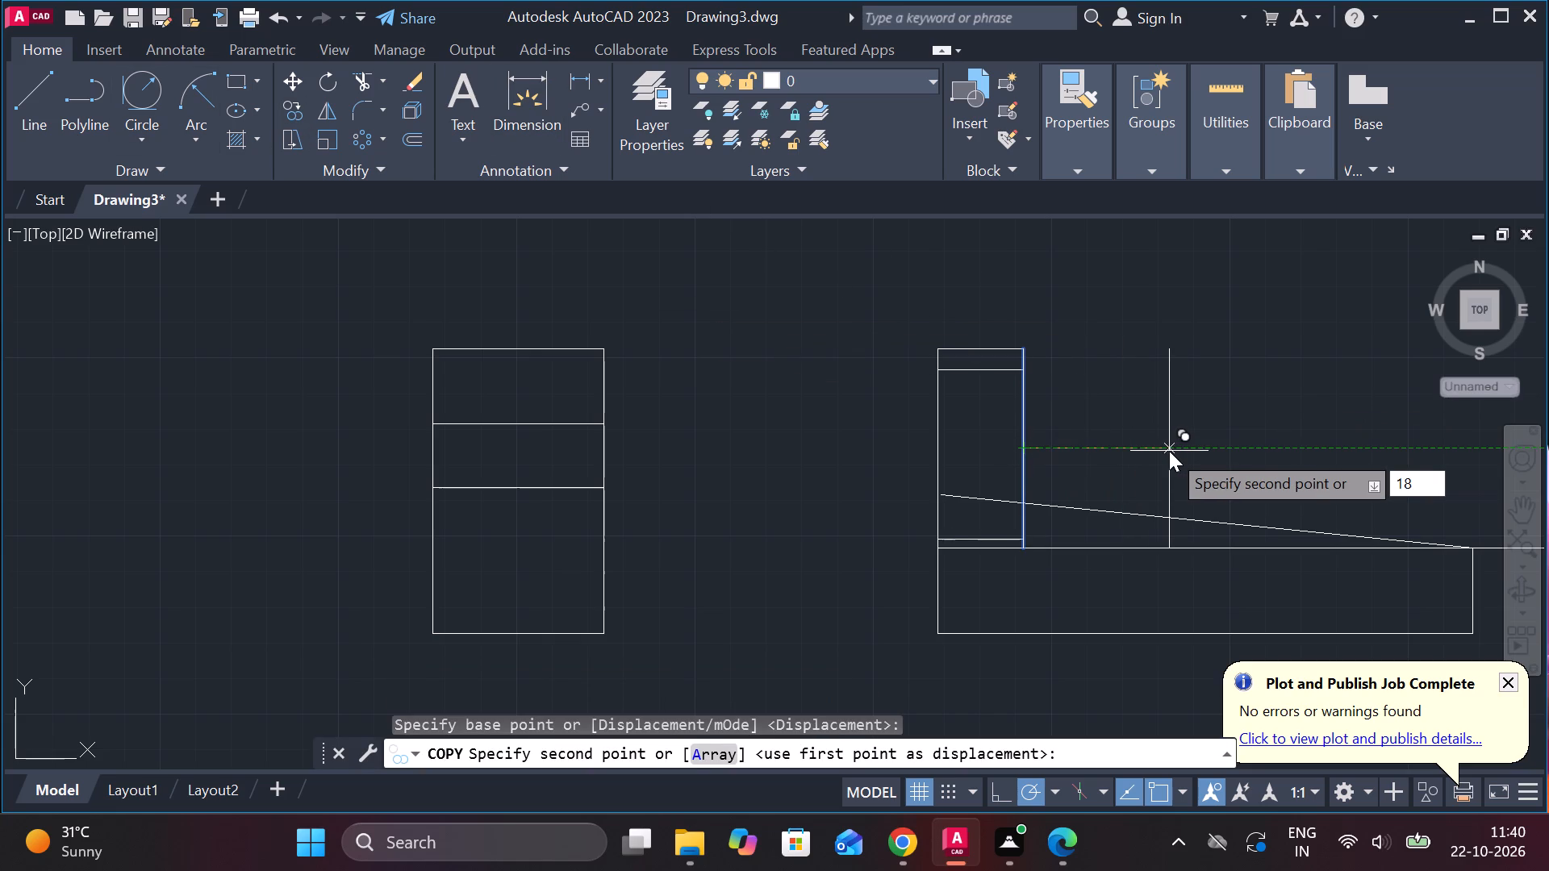
pyautogui.press('Return')
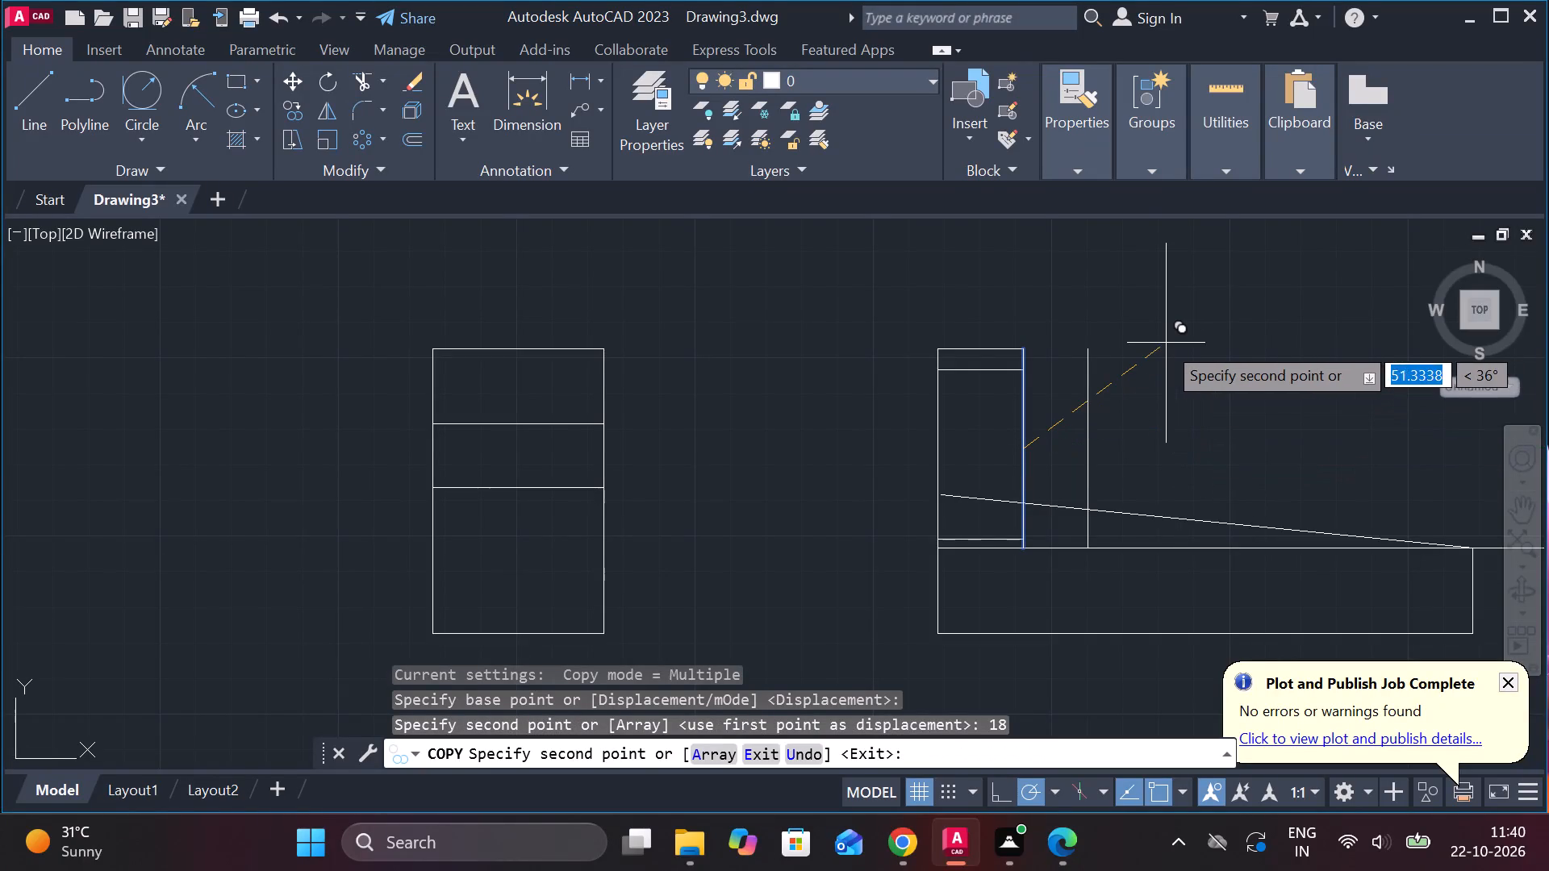
pyautogui.press('Escape')
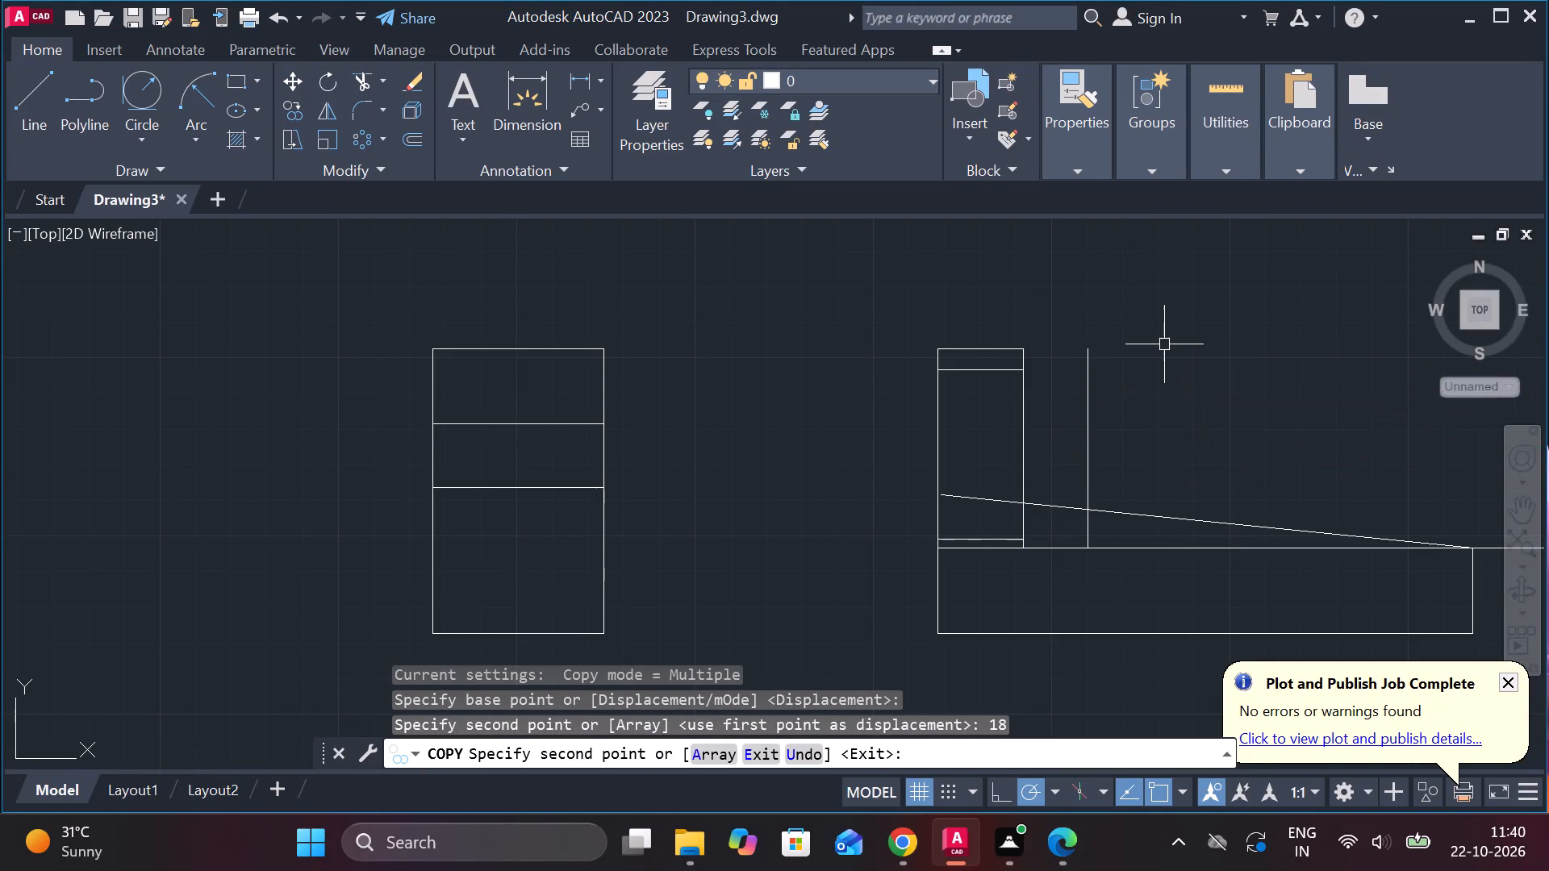
# Fillet the two corners where the upright's right edge and its copy meet the base's upper horizontal line, with radius 5.
pyautogui.scroll(3, 1056, 559)
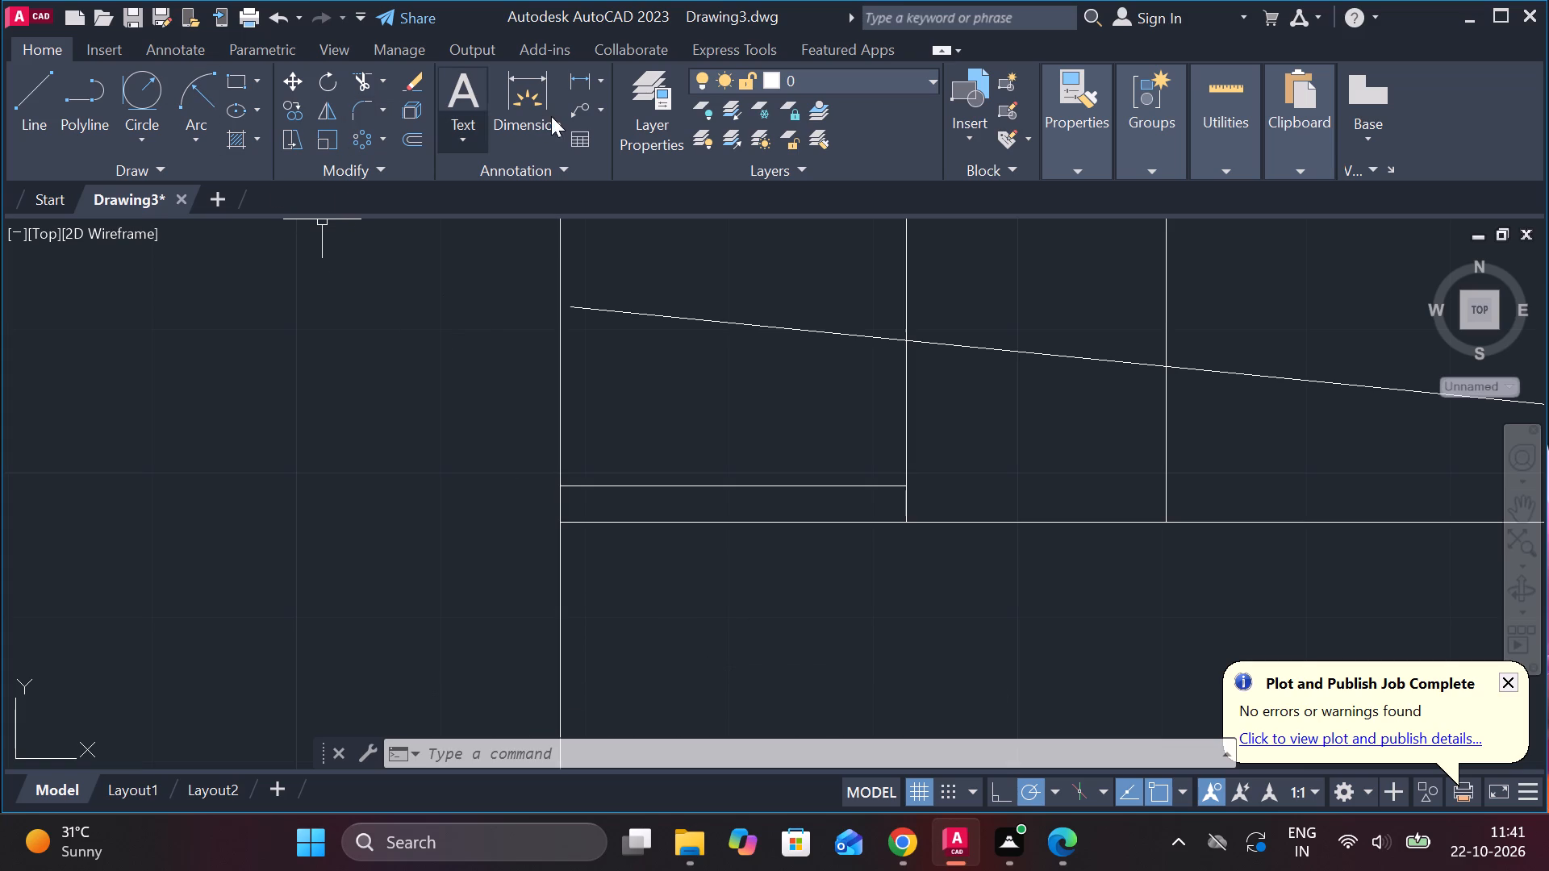
pyautogui.click(362, 109)
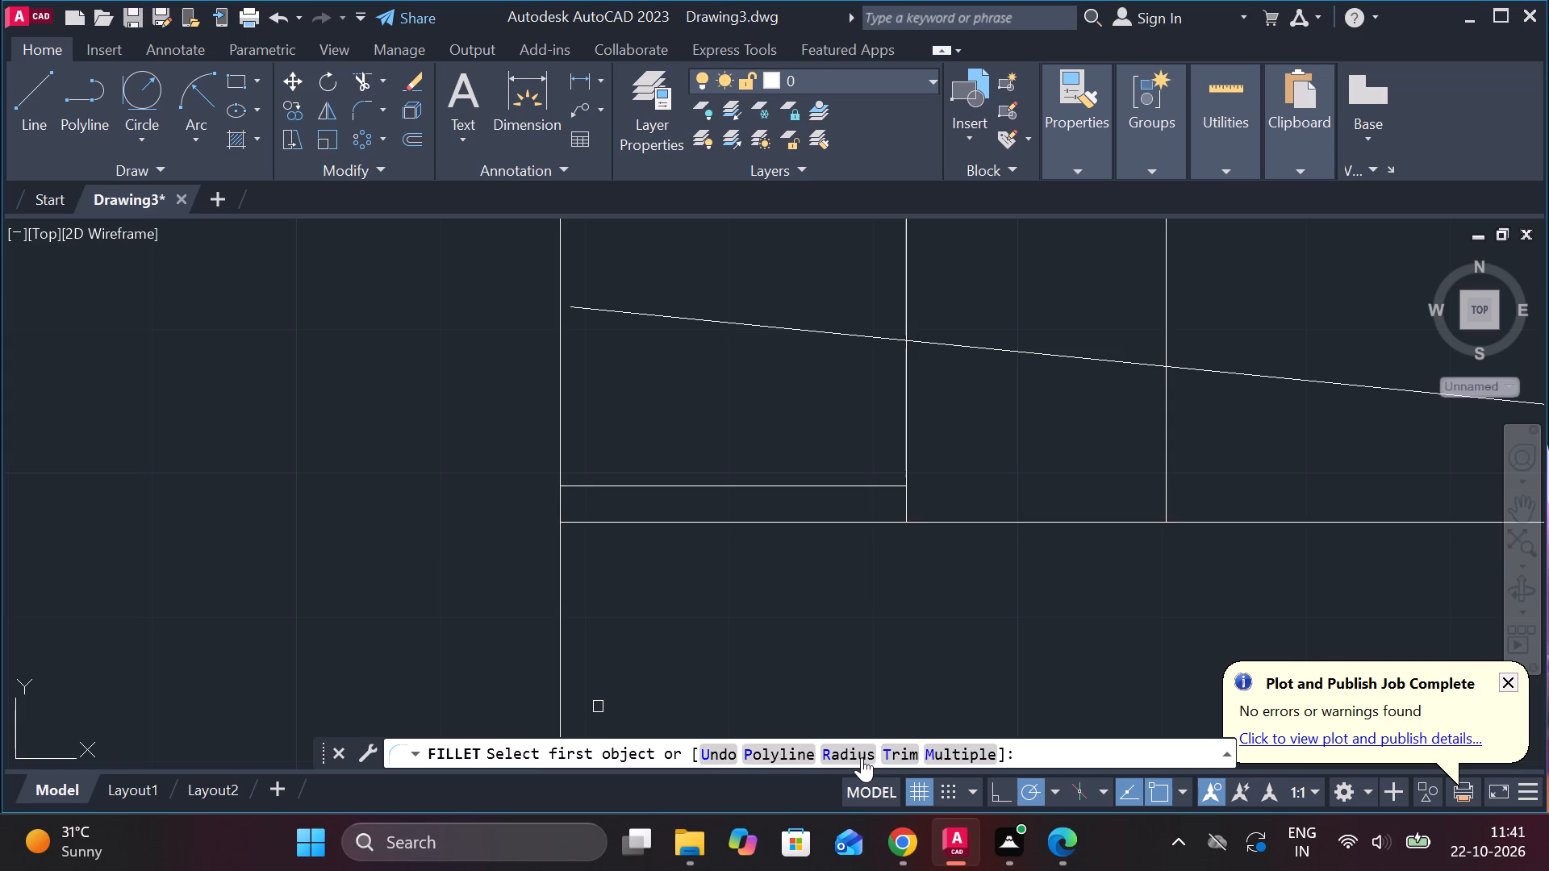
pyautogui.click(862, 757)
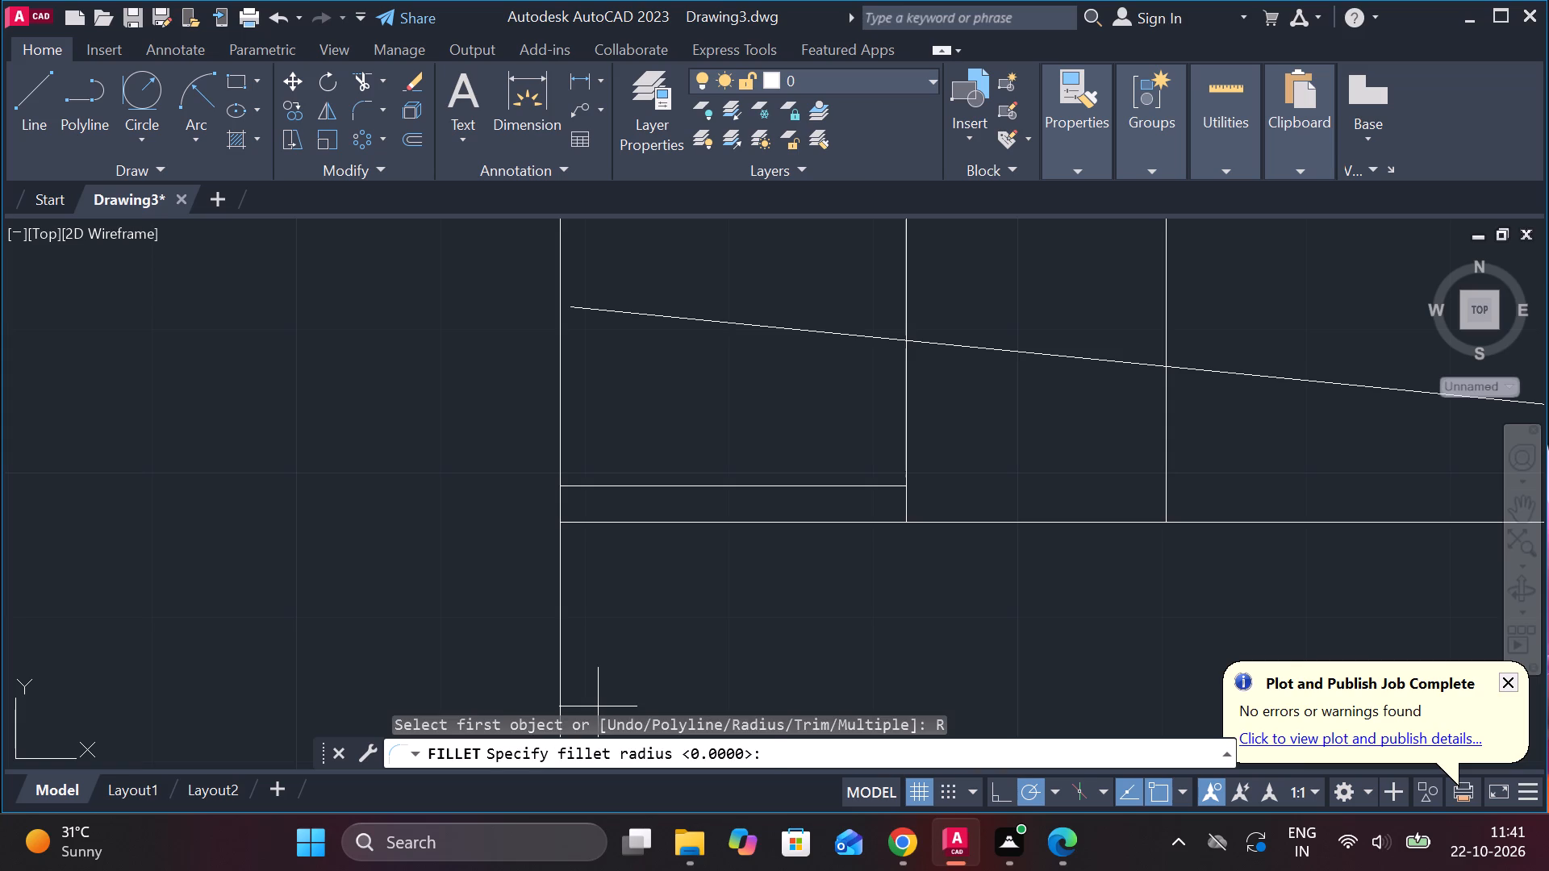
pyautogui.press('5')
pyautogui.press('Return')
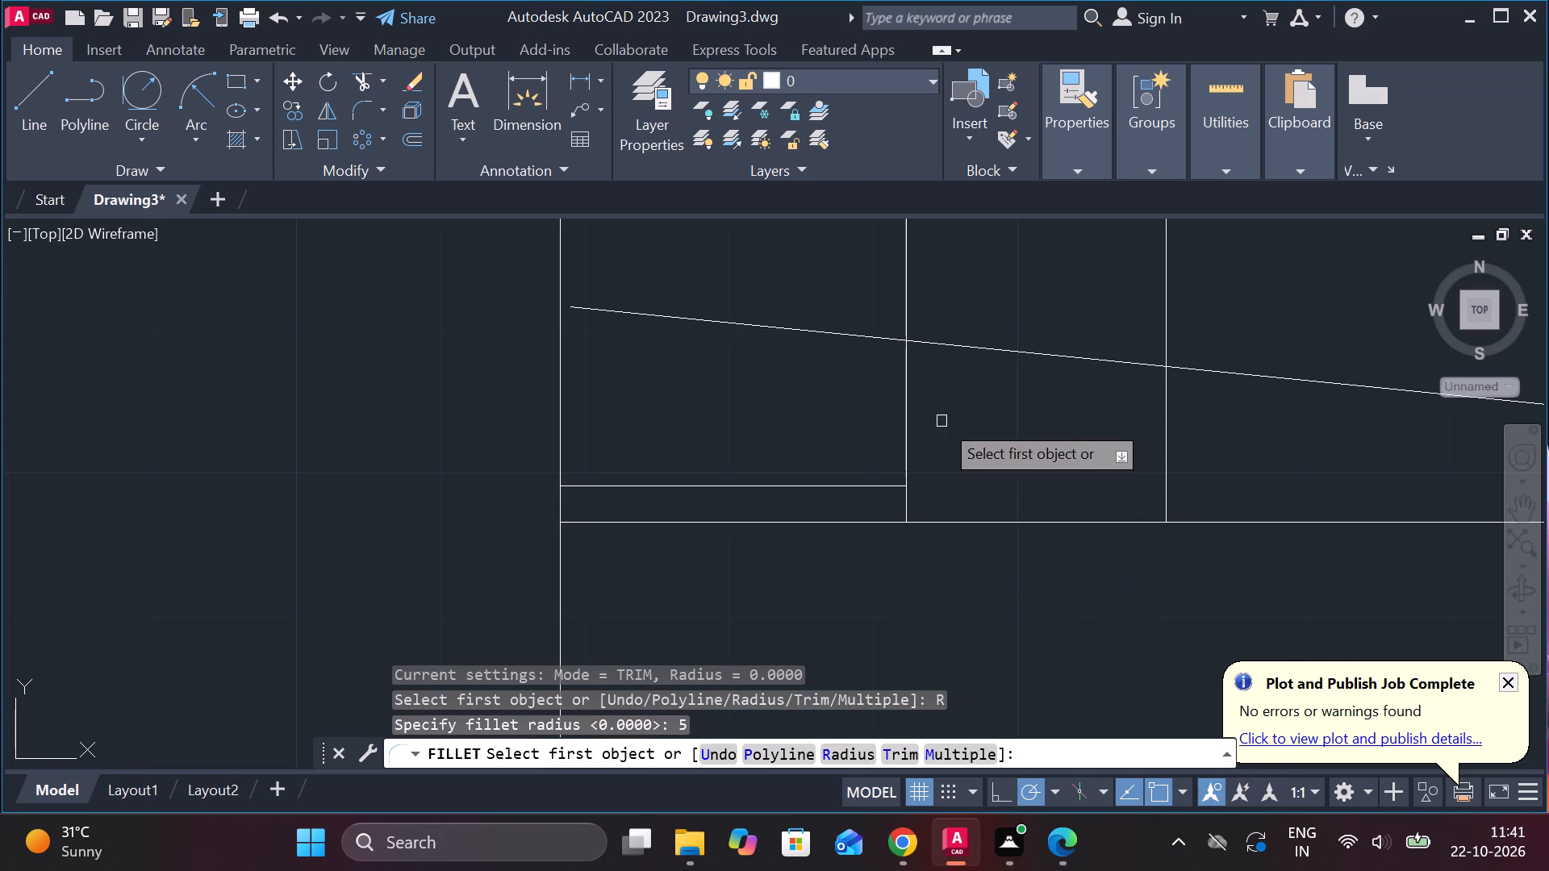
pyautogui.click(908, 450)
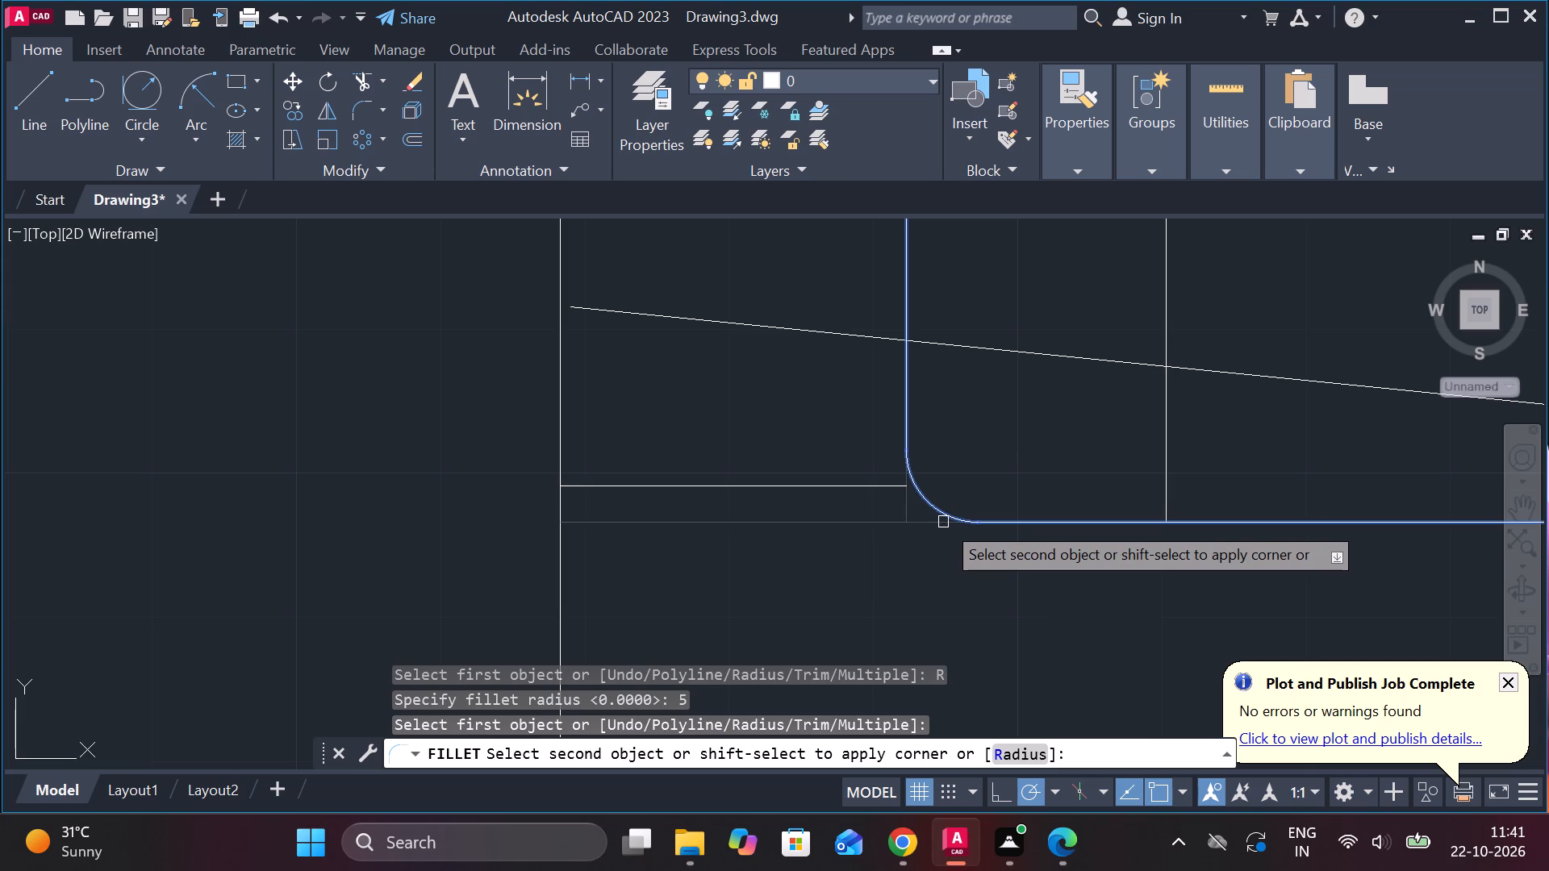
pyautogui.click(943, 522)
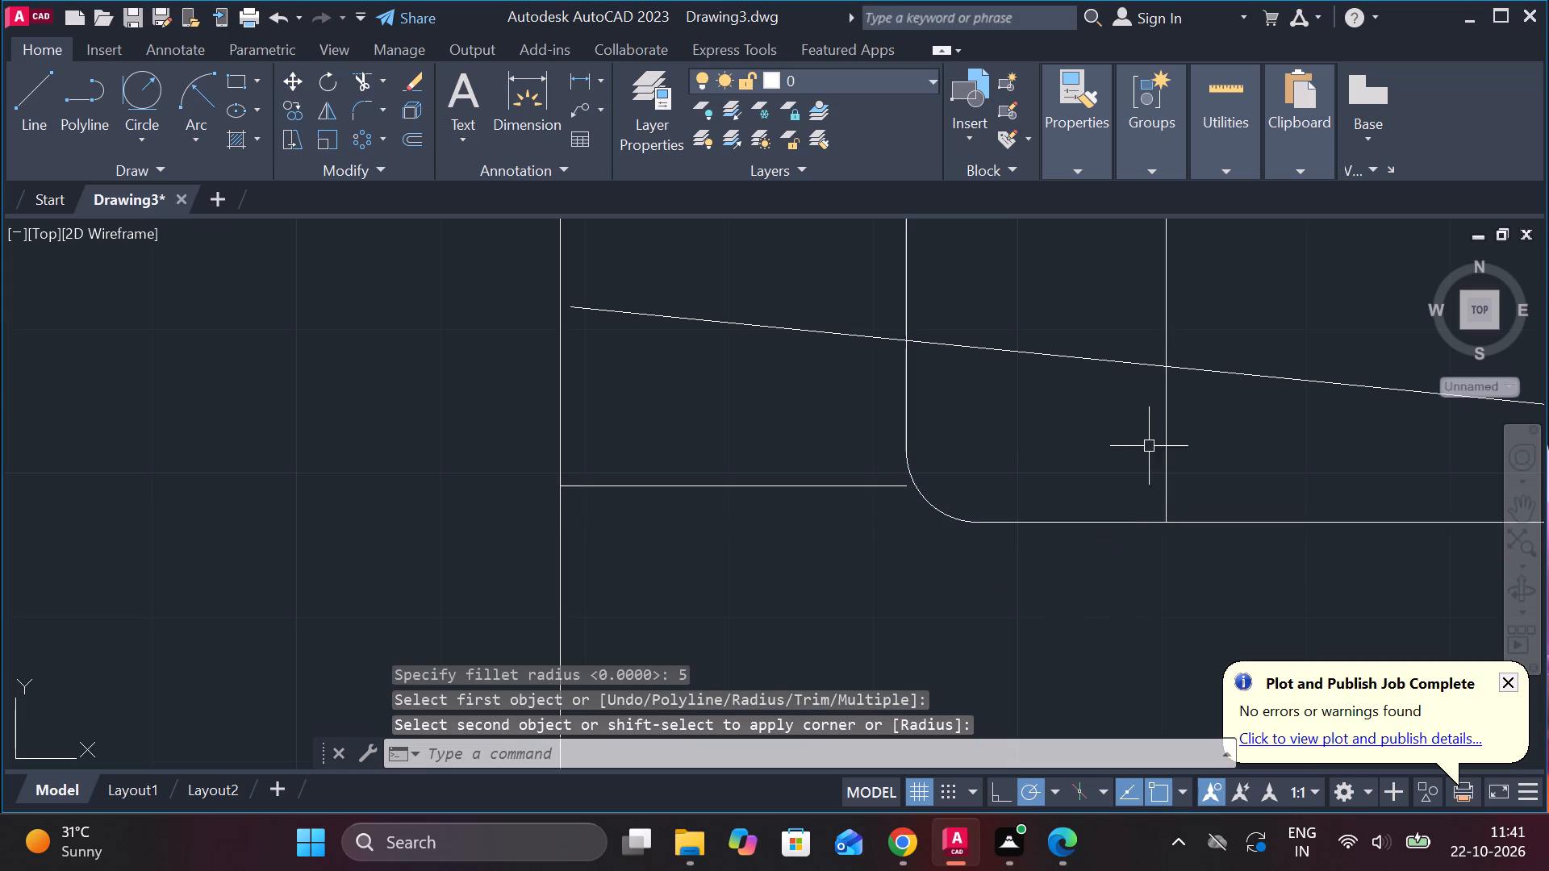
pyautogui.click(365, 103)
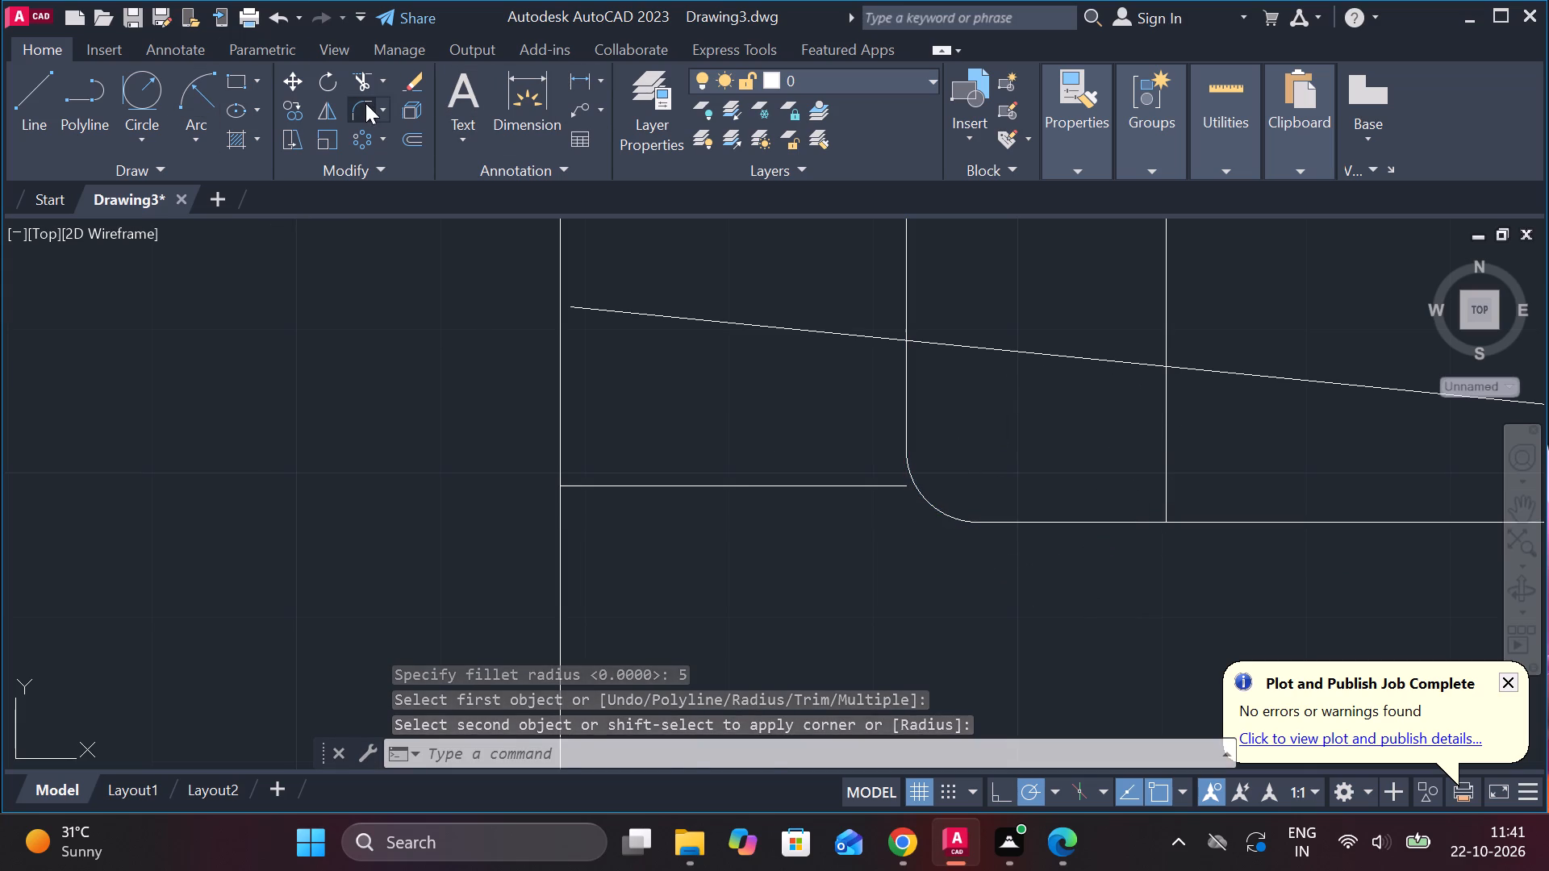
pyautogui.click(1113, 527)
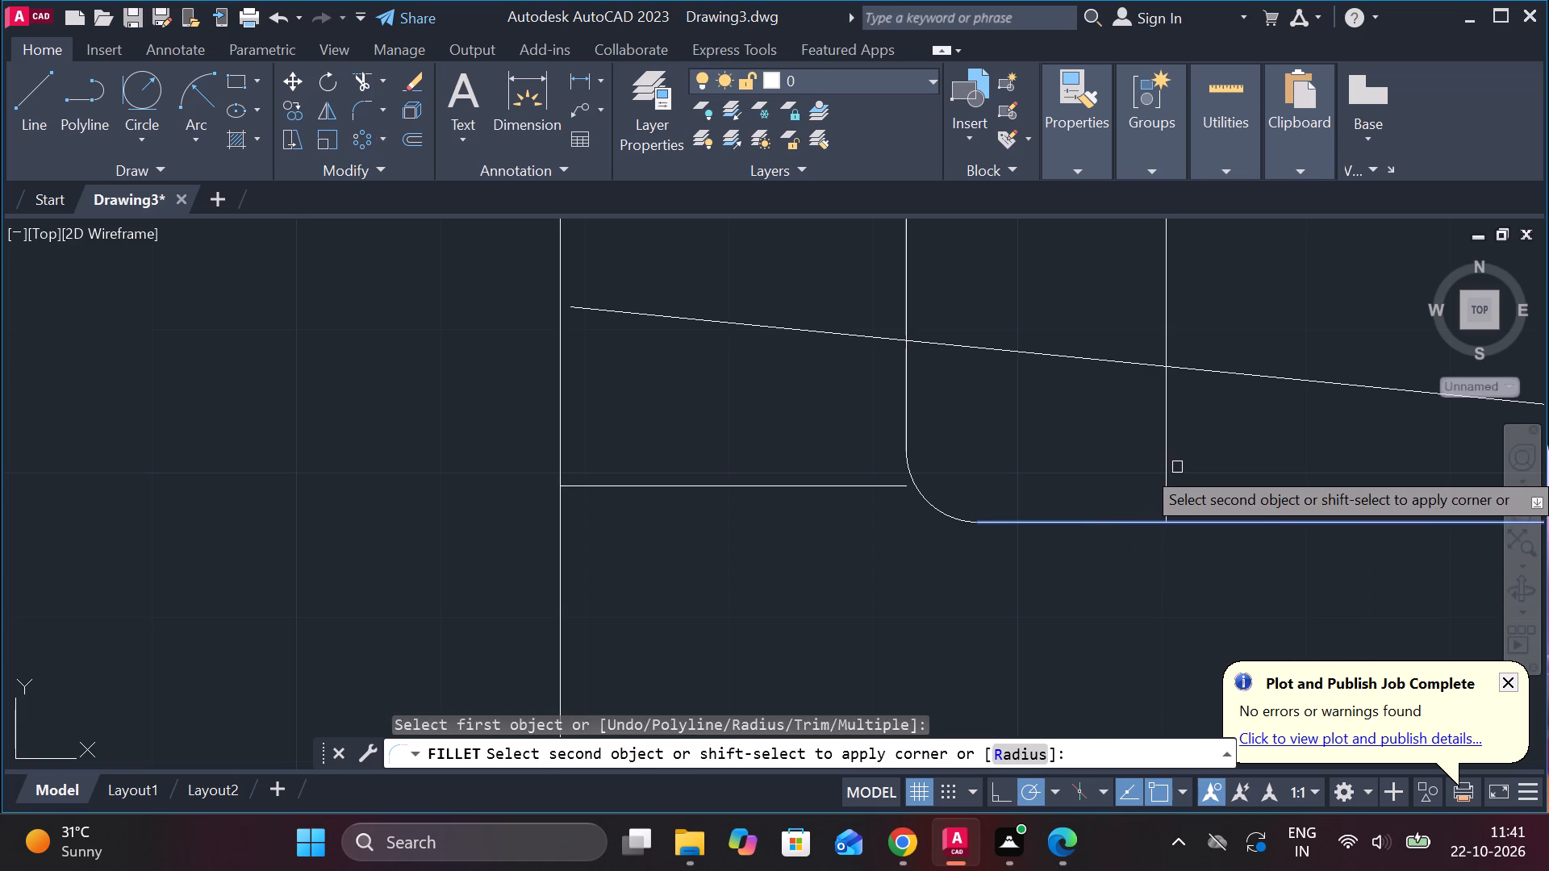
pyautogui.click(1169, 465)
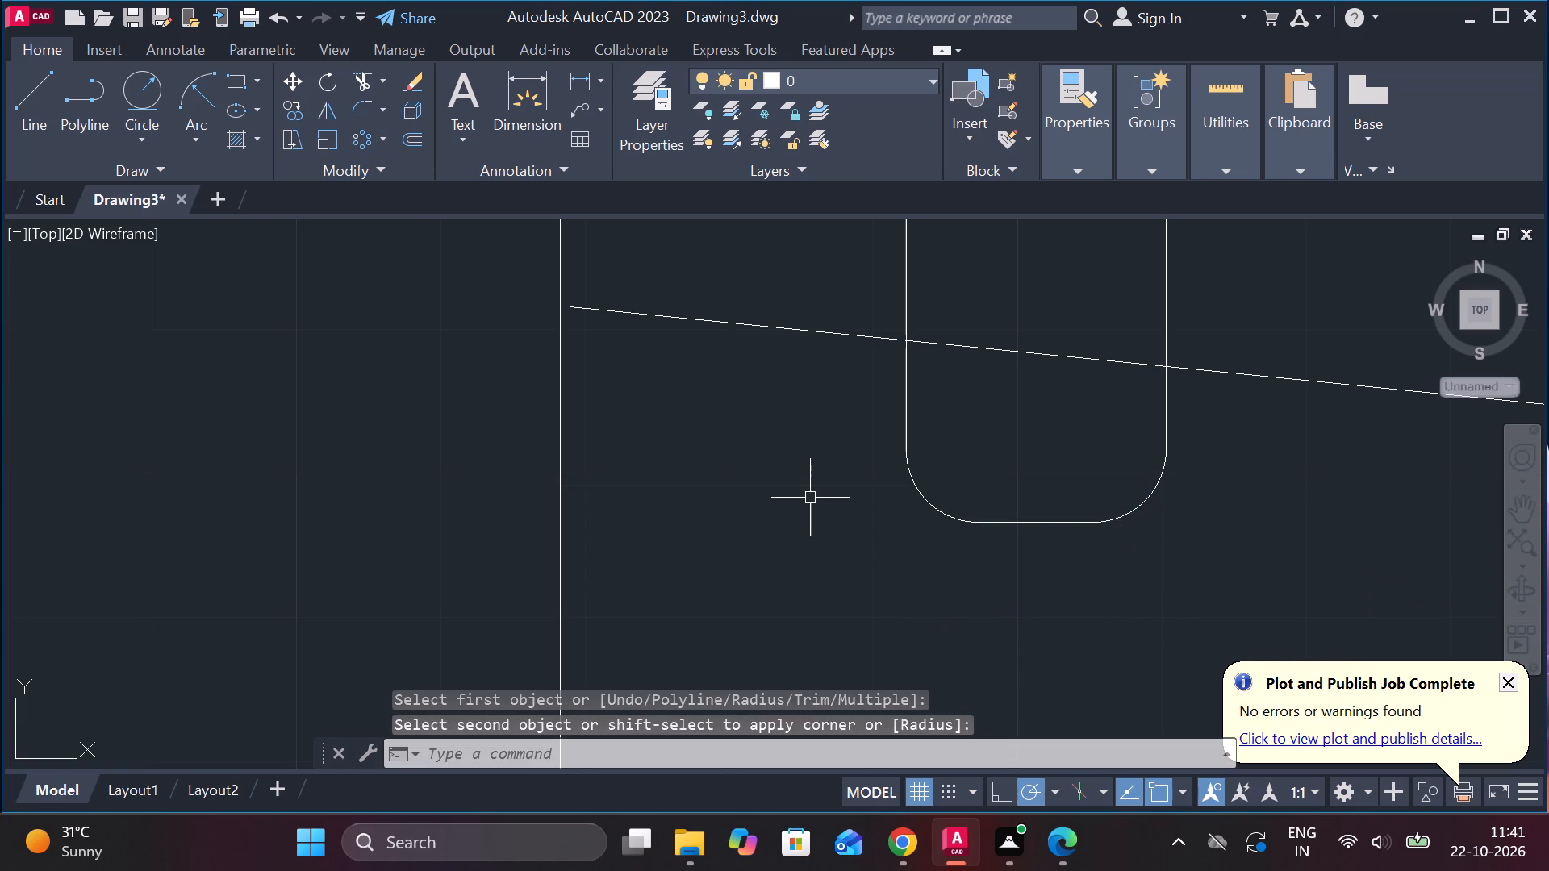
pyautogui.press('Escape')
# Erase the leftover horizontal line between the upright's left edge and the rounded groove in the L-shaped view.
pyautogui.click(792, 485)
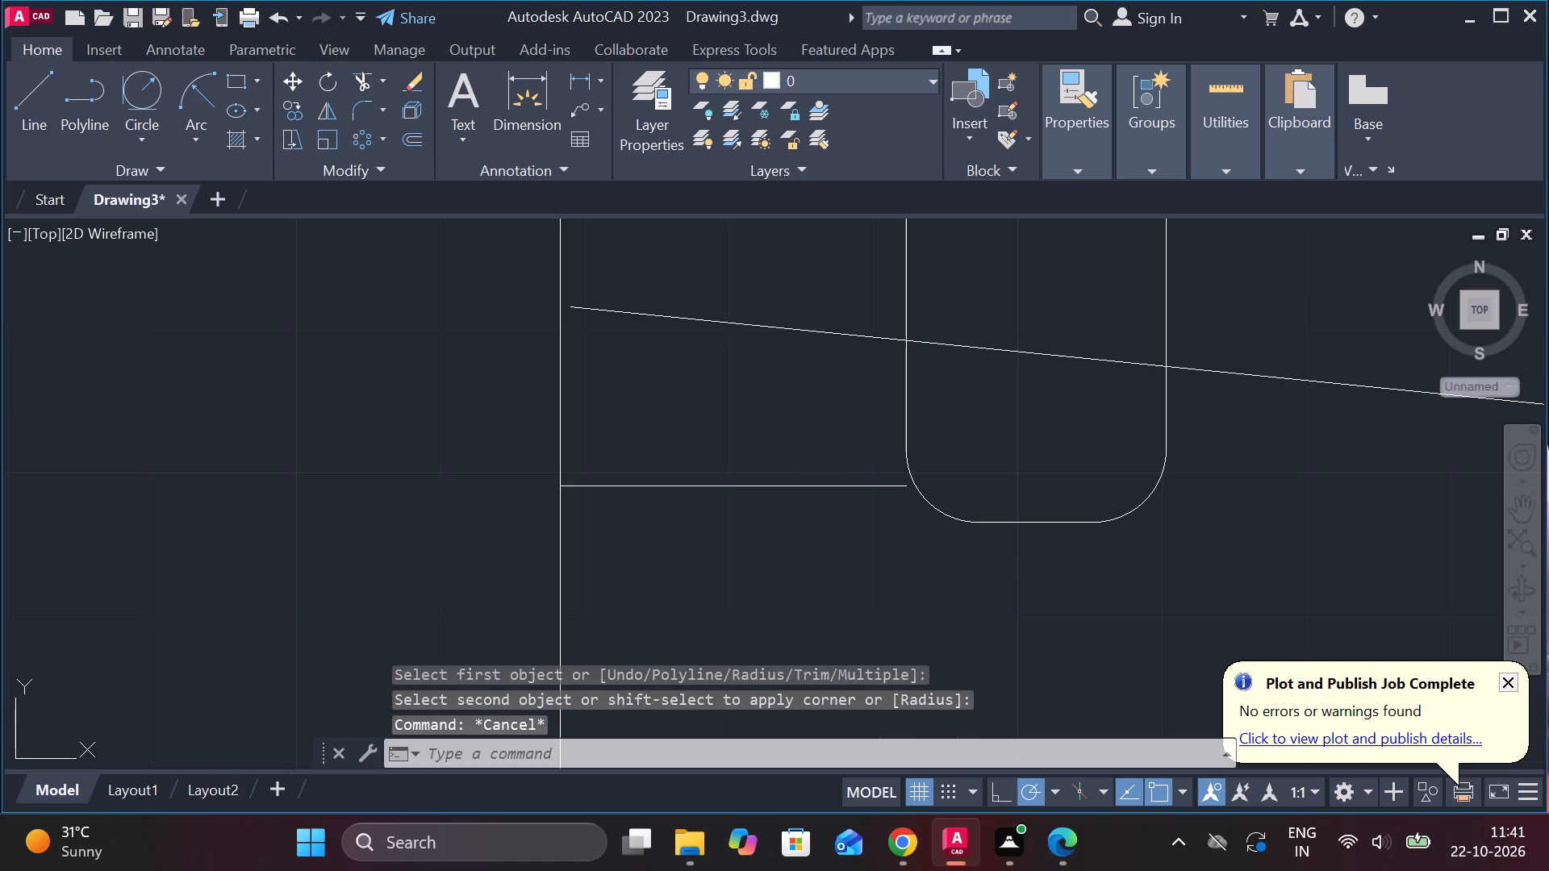
pyautogui.press('Delete')
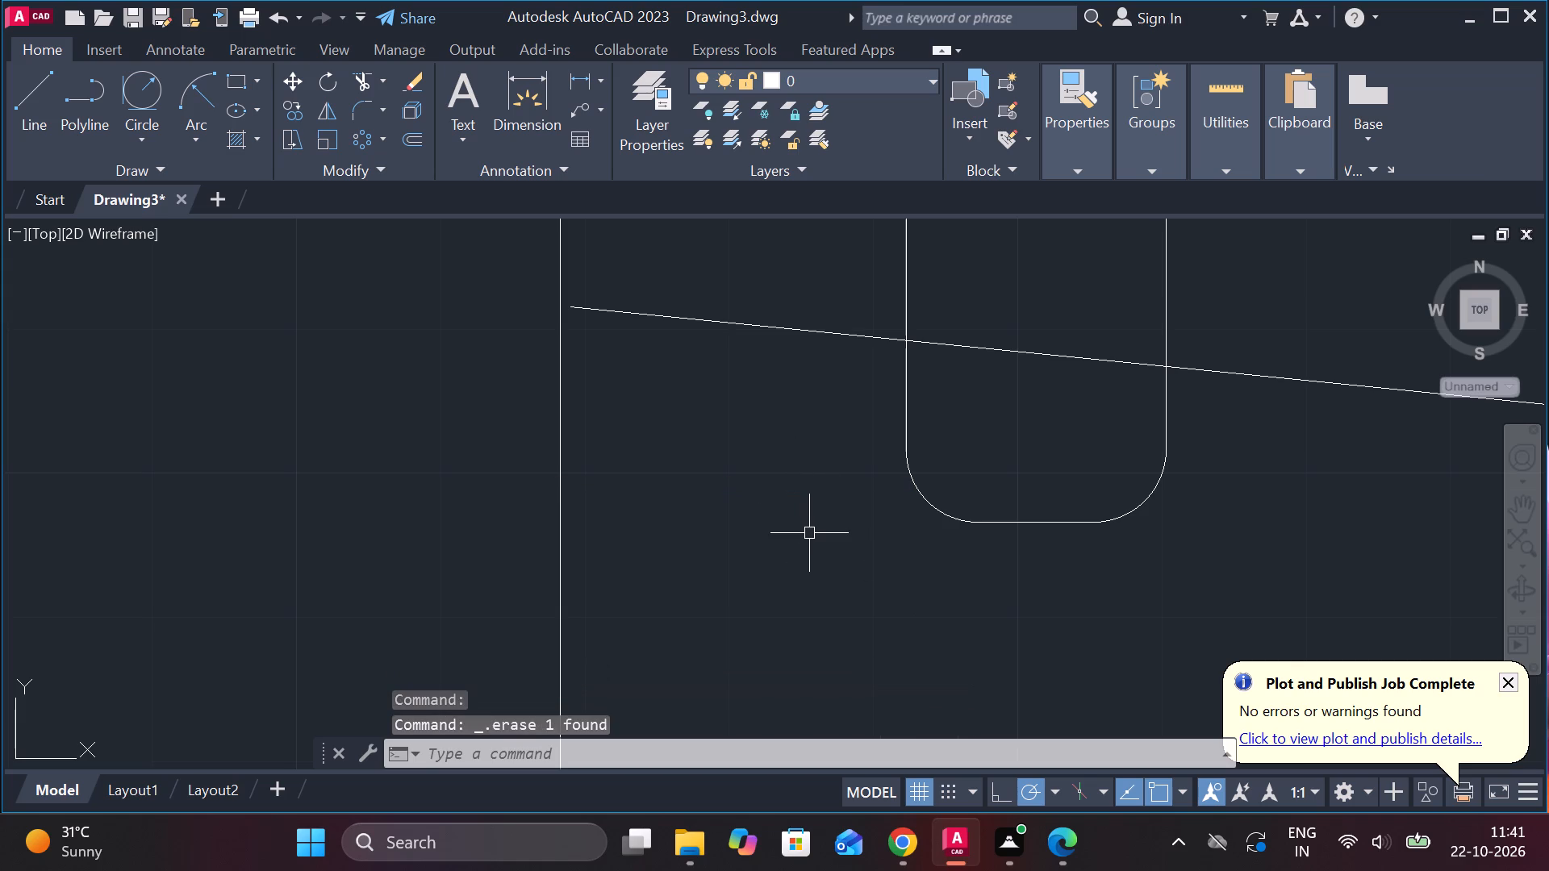
# Trim the sloped line inside the upright and across the groove, and the groove's right vertical line above the slope.
pyautogui.scroll(-3, 766, 523)
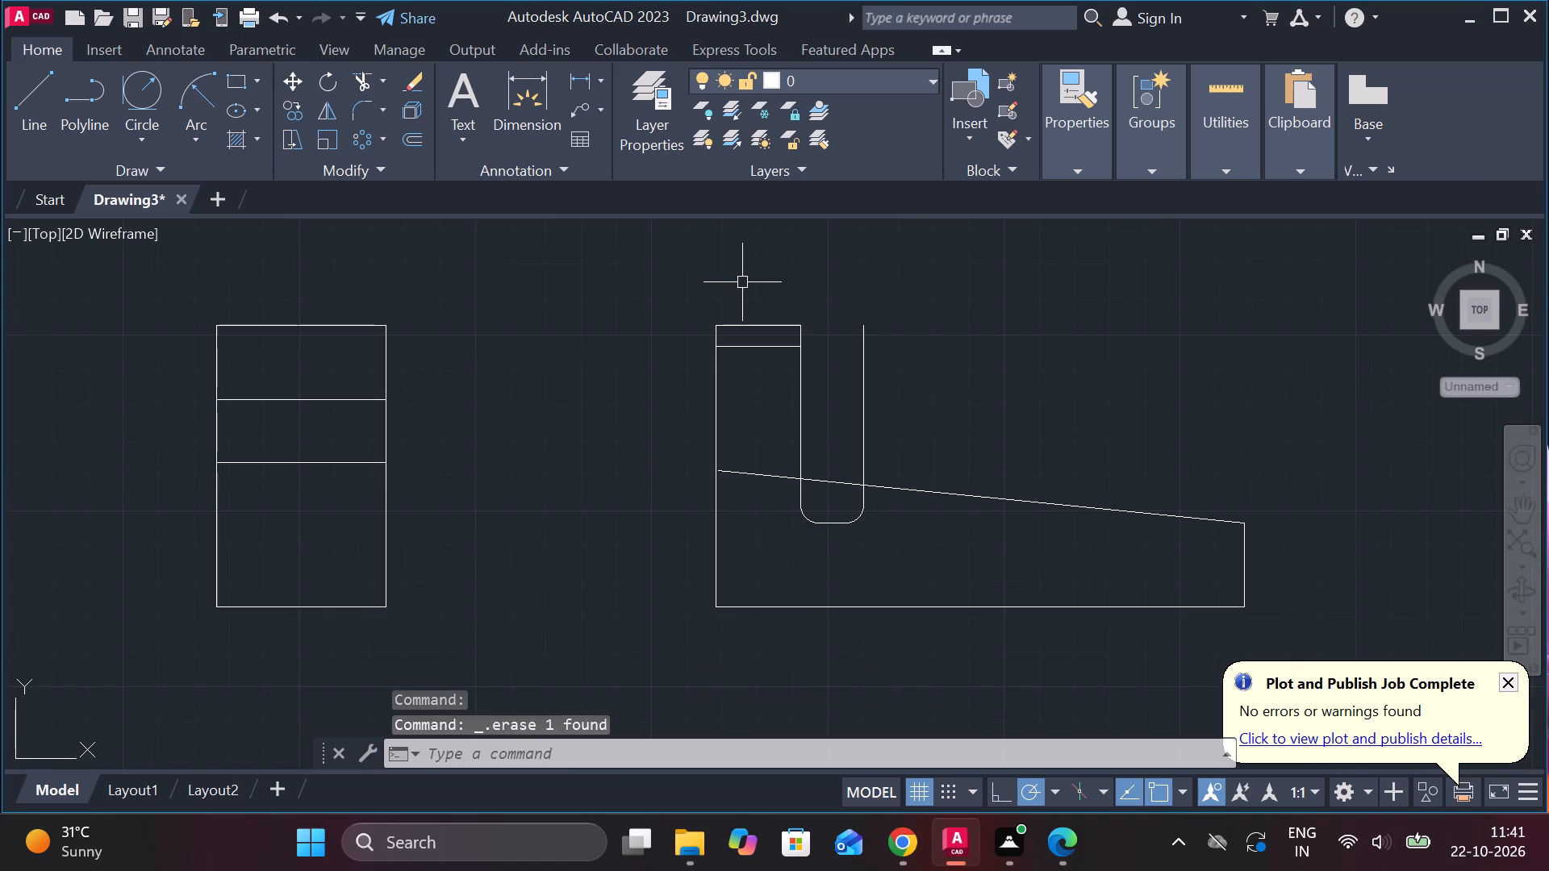
pyautogui.click(365, 78)
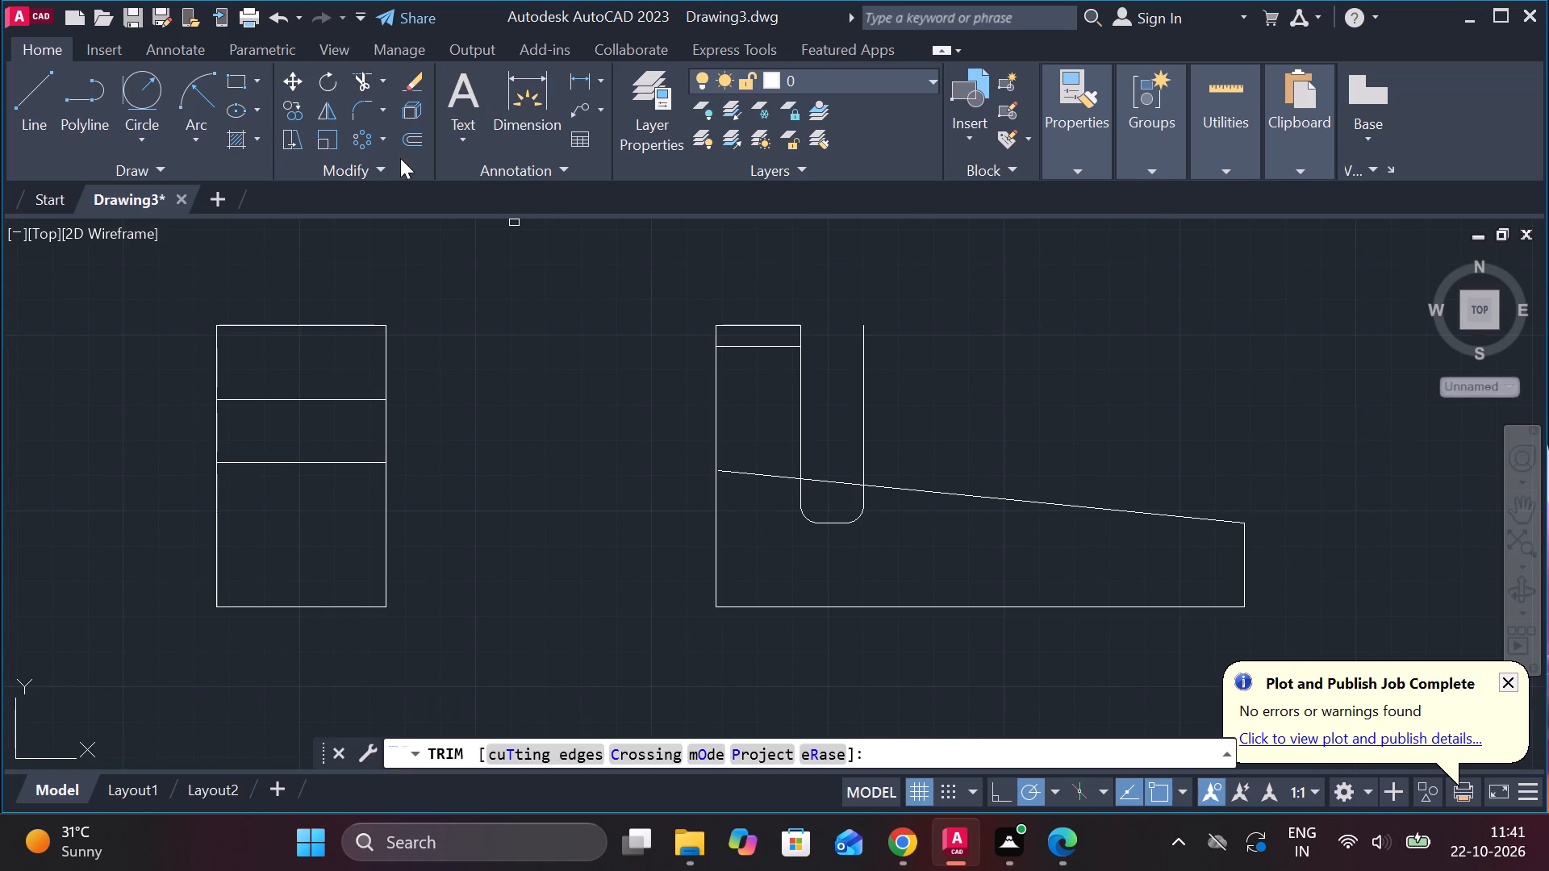
pyautogui.click(749, 473)
pyautogui.click(852, 483)
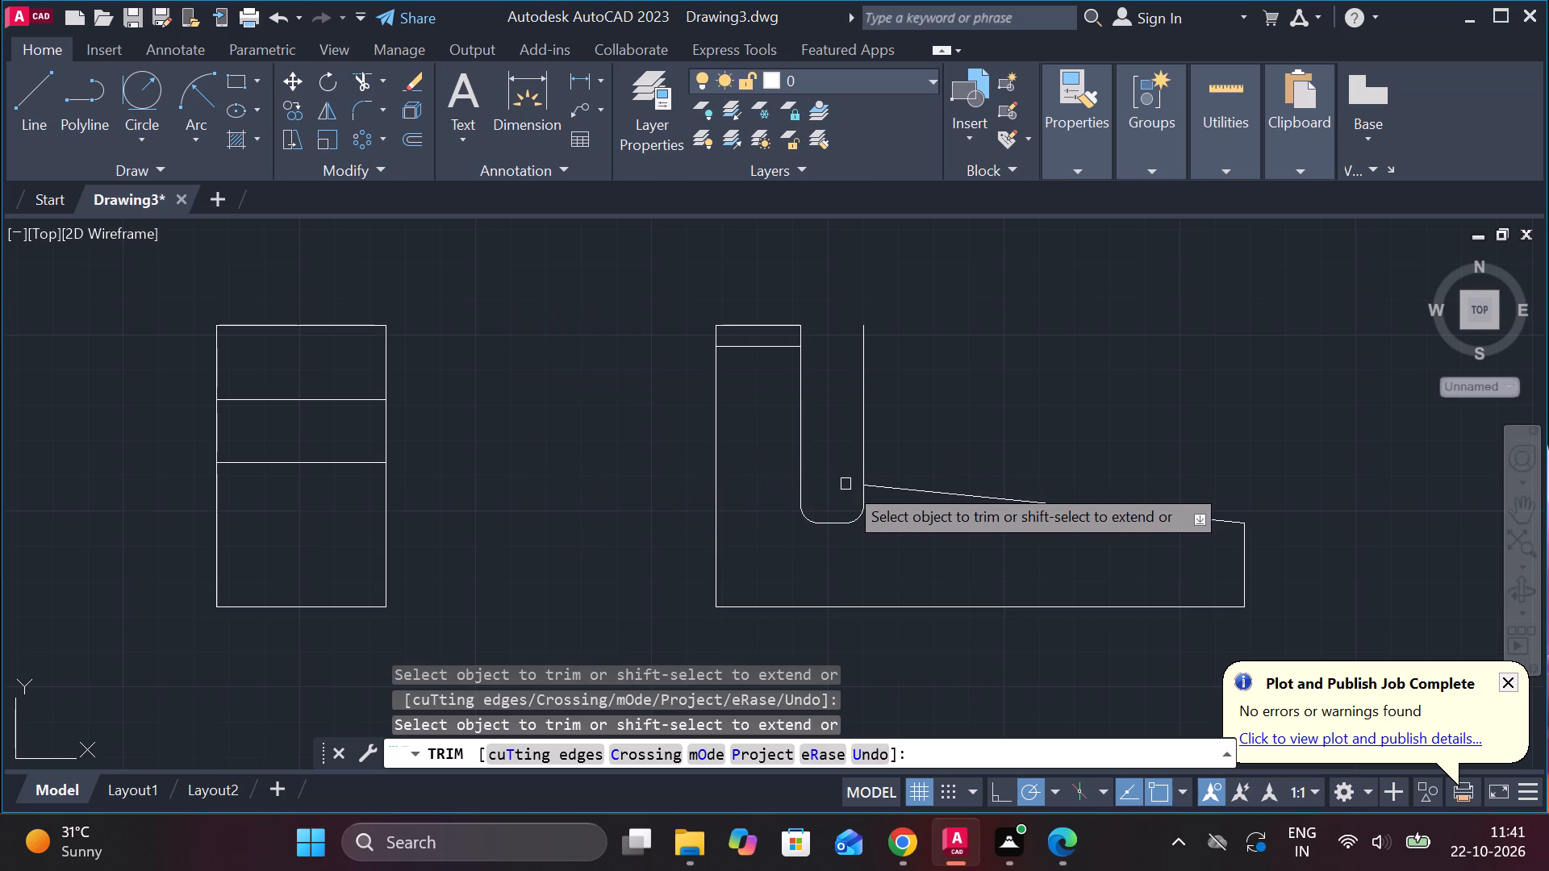
pyautogui.click(862, 431)
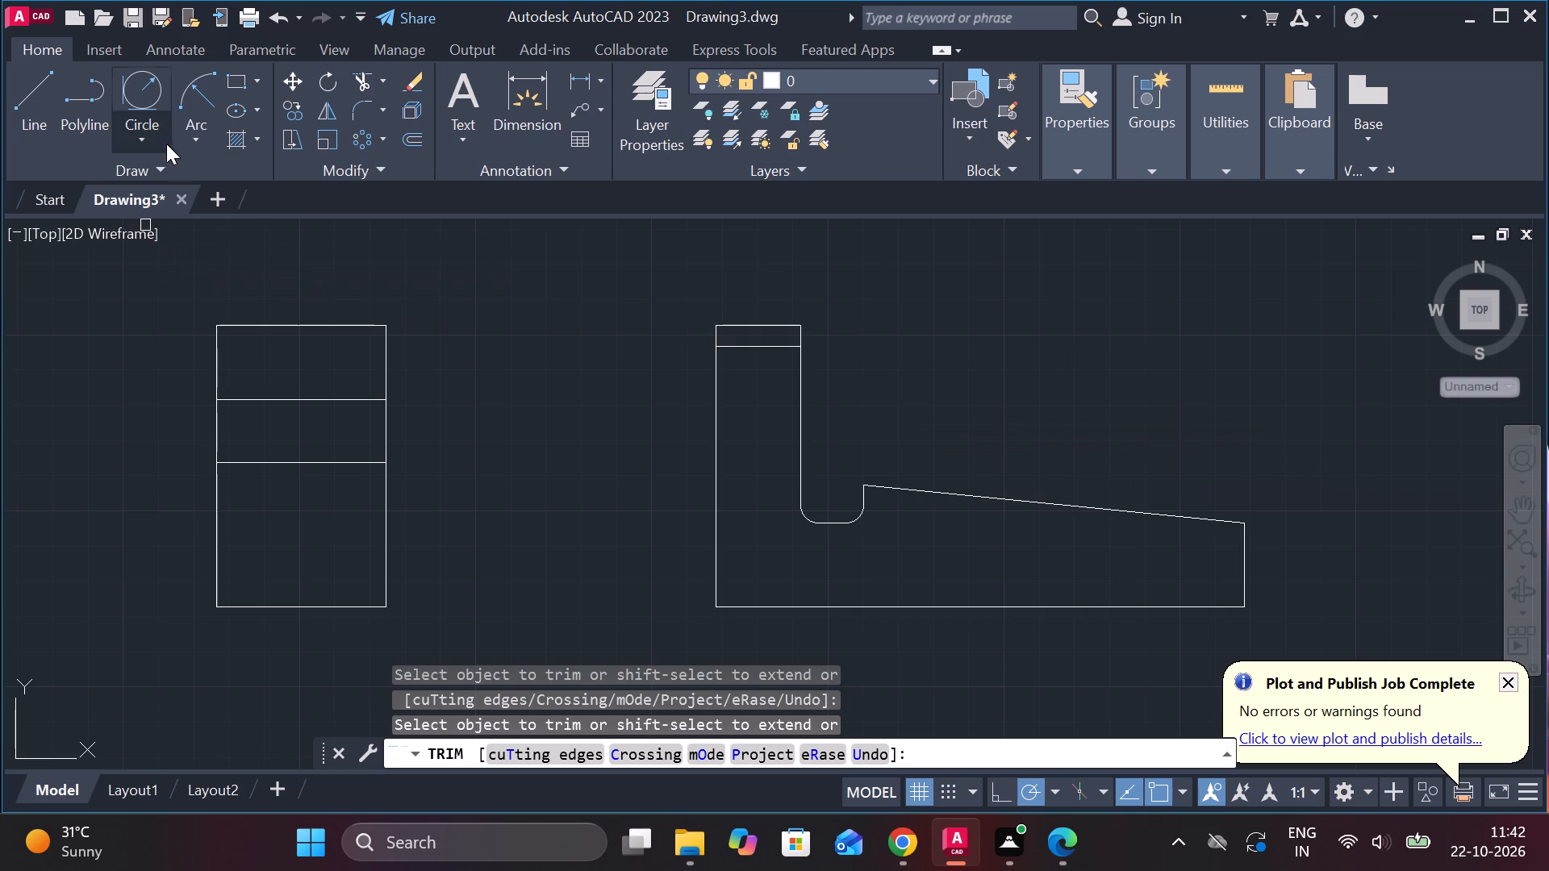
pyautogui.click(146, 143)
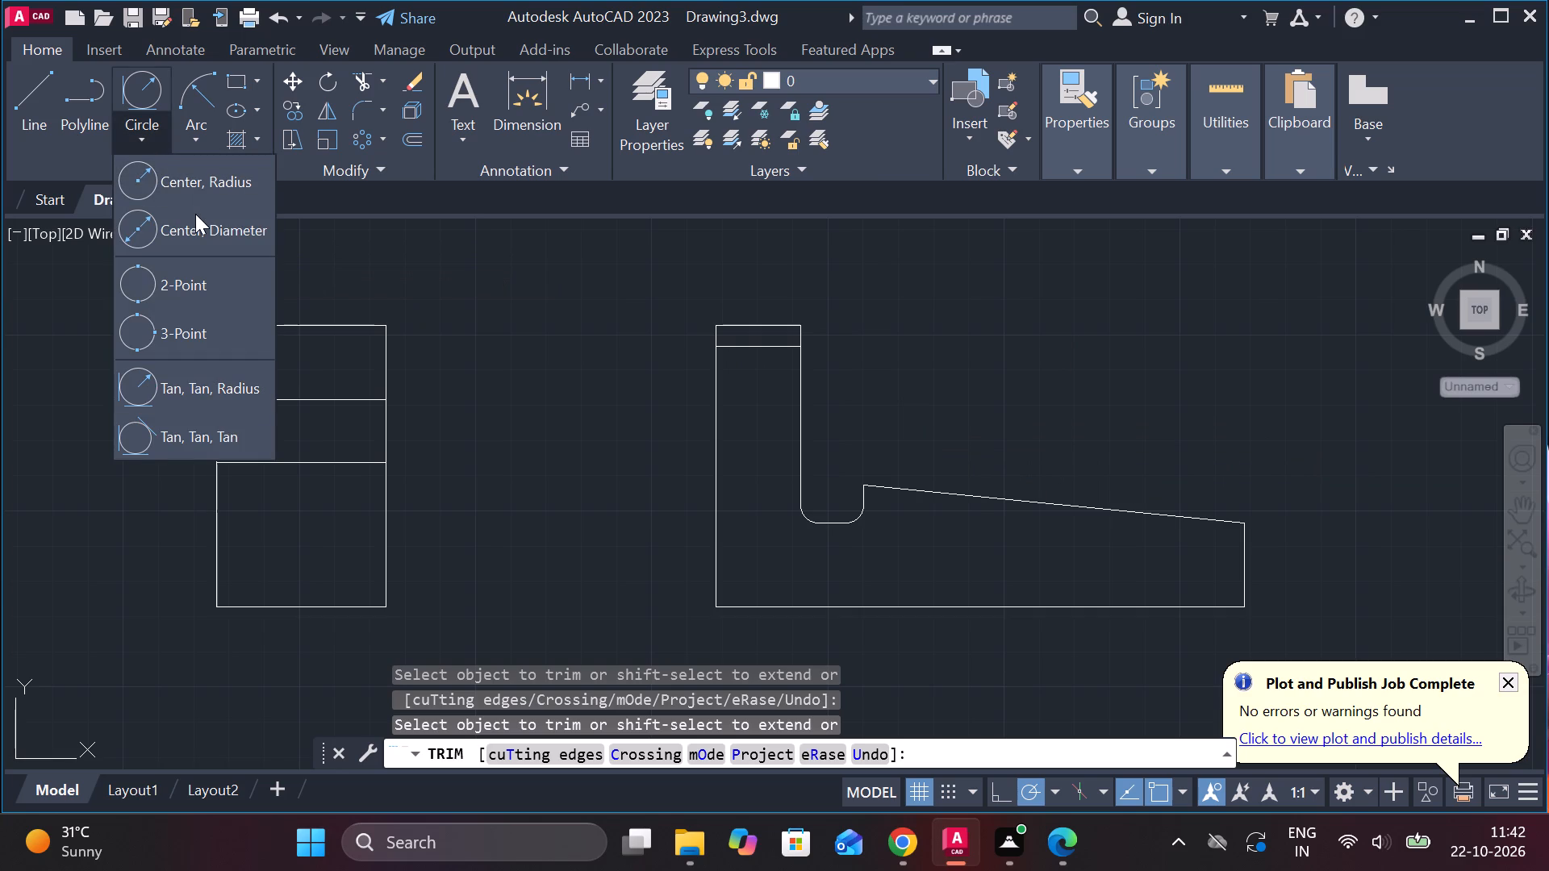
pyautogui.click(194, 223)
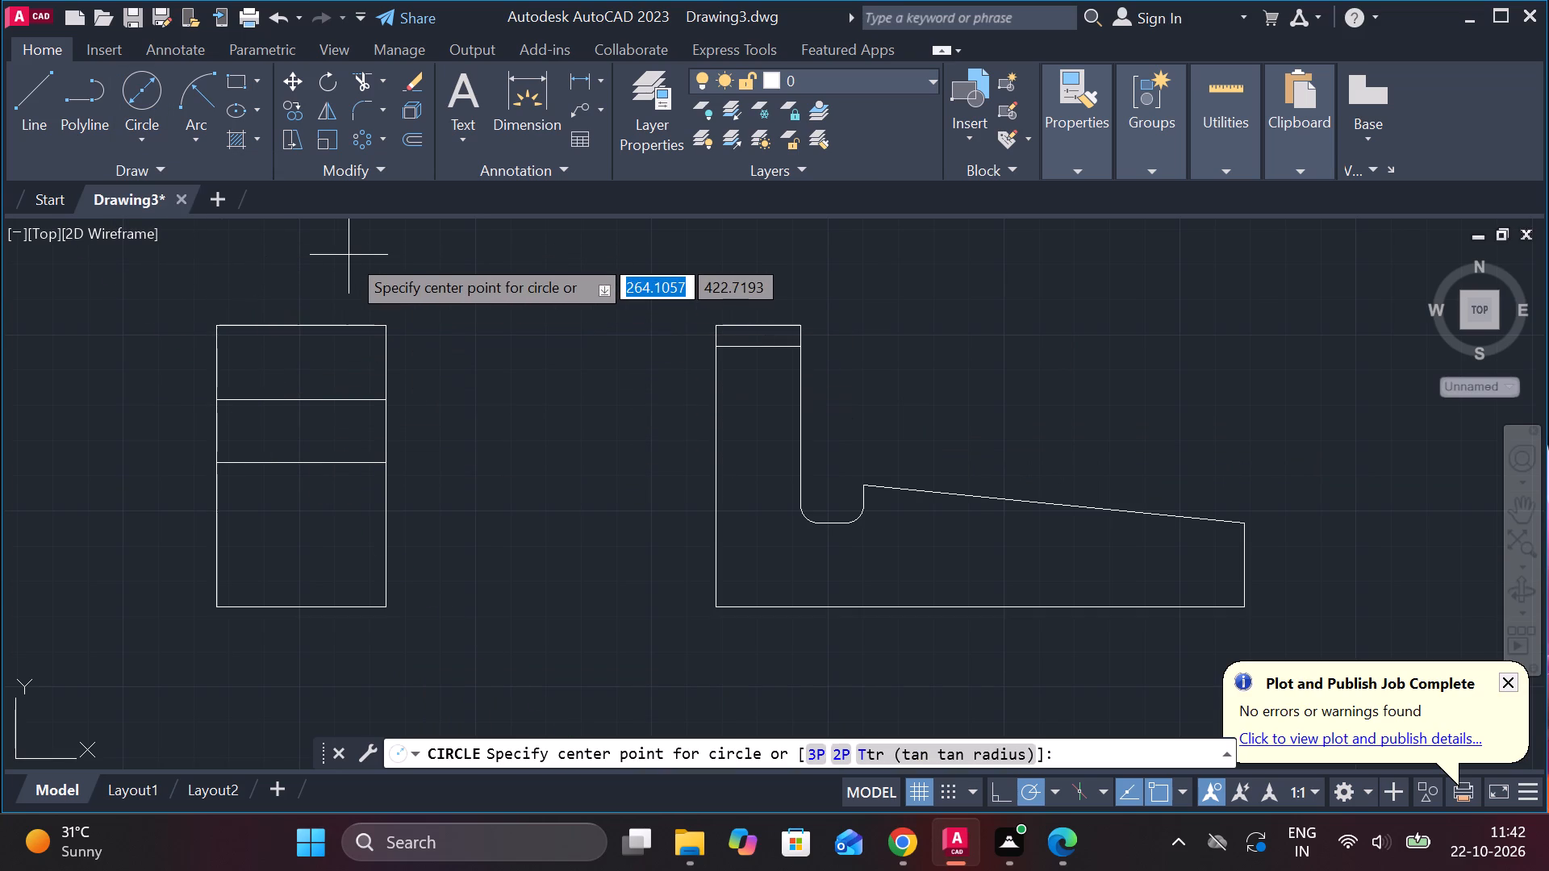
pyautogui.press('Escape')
# Draw a vertical centre line in the 48 x 80 view from the midpoint of its bottom edge to its top edge.
pyautogui.click(39, 119)
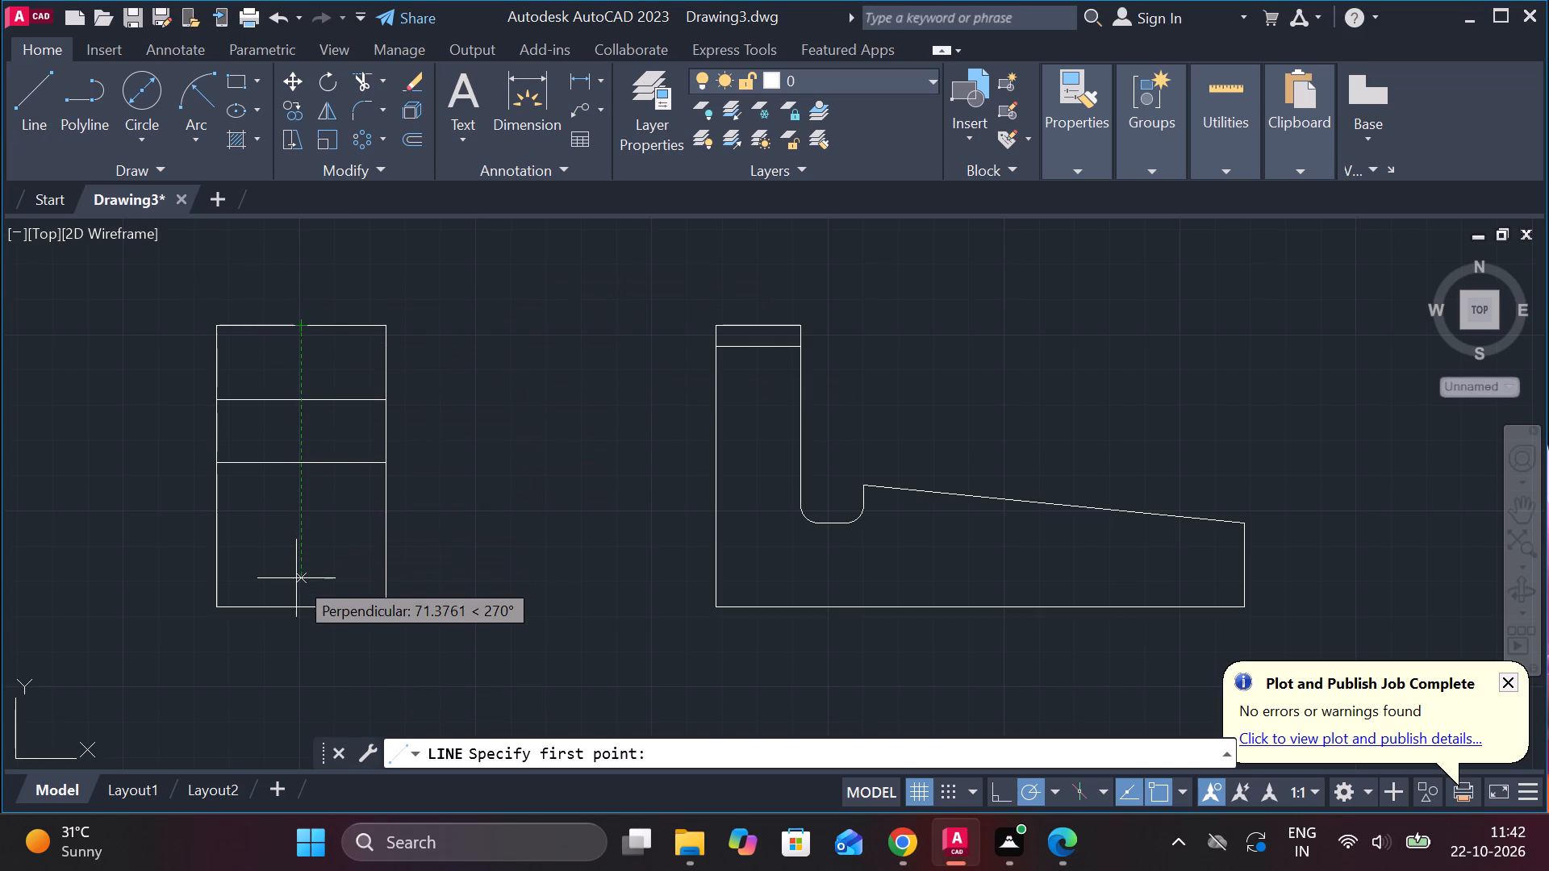
pyautogui.click(296, 606)
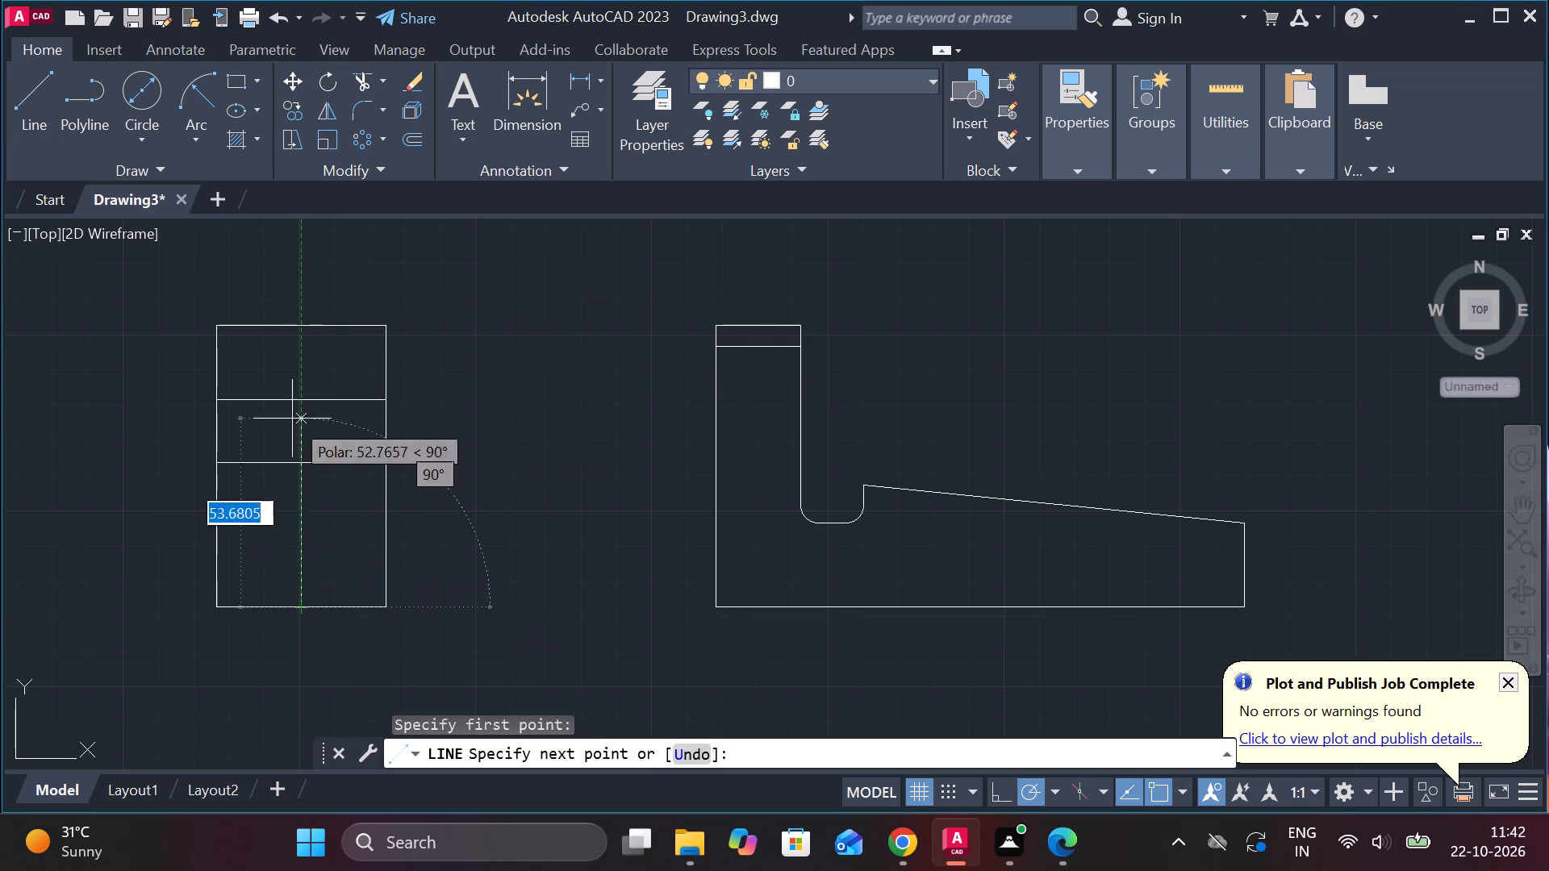
pyautogui.click(307, 334)
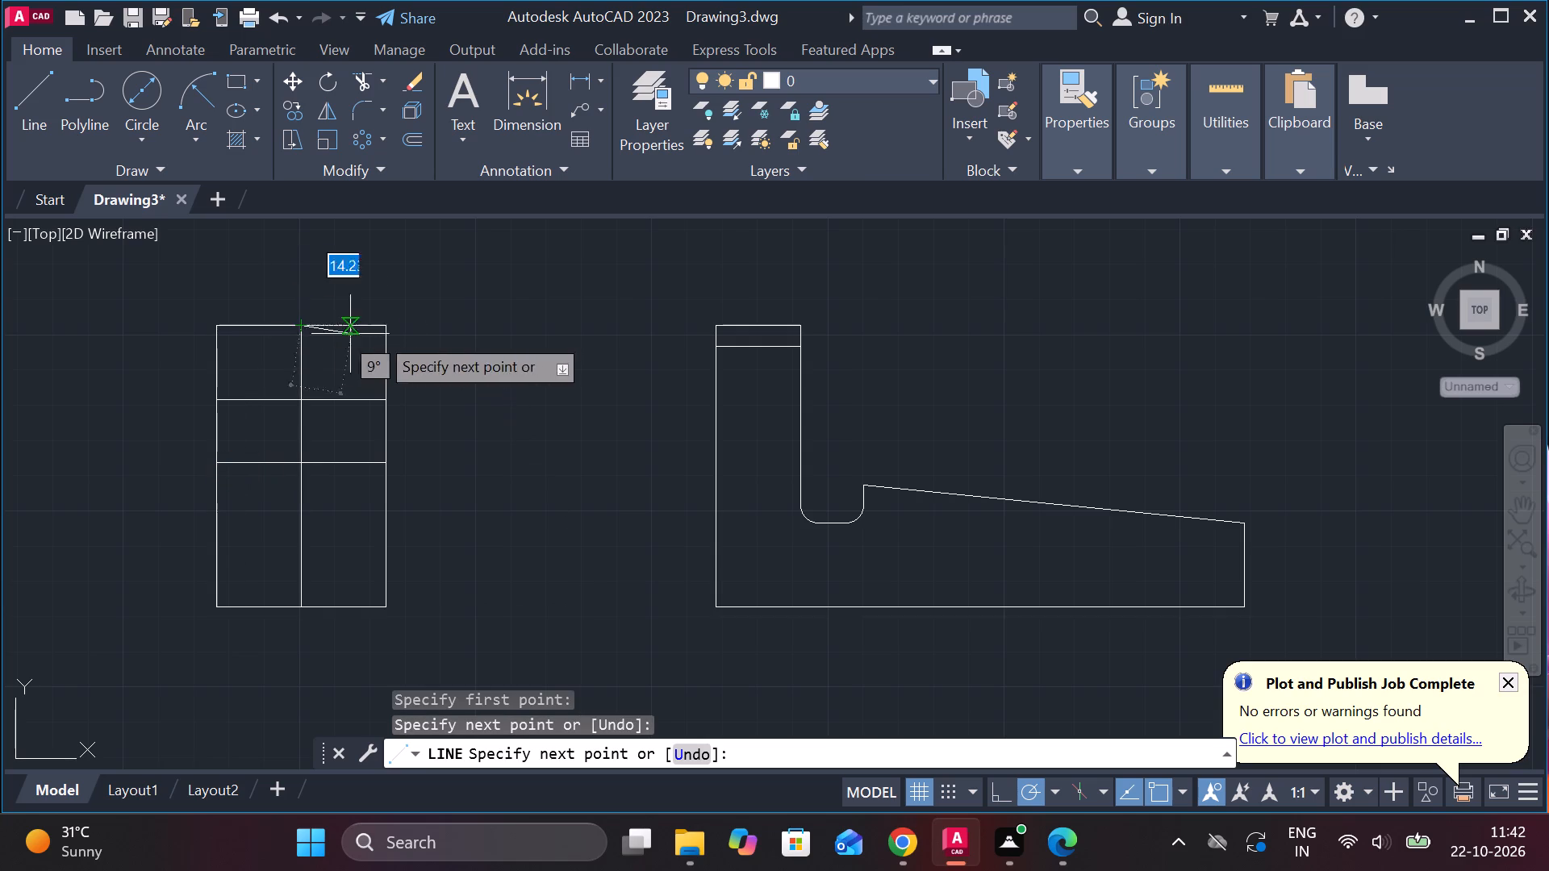
pyautogui.press('Escape')
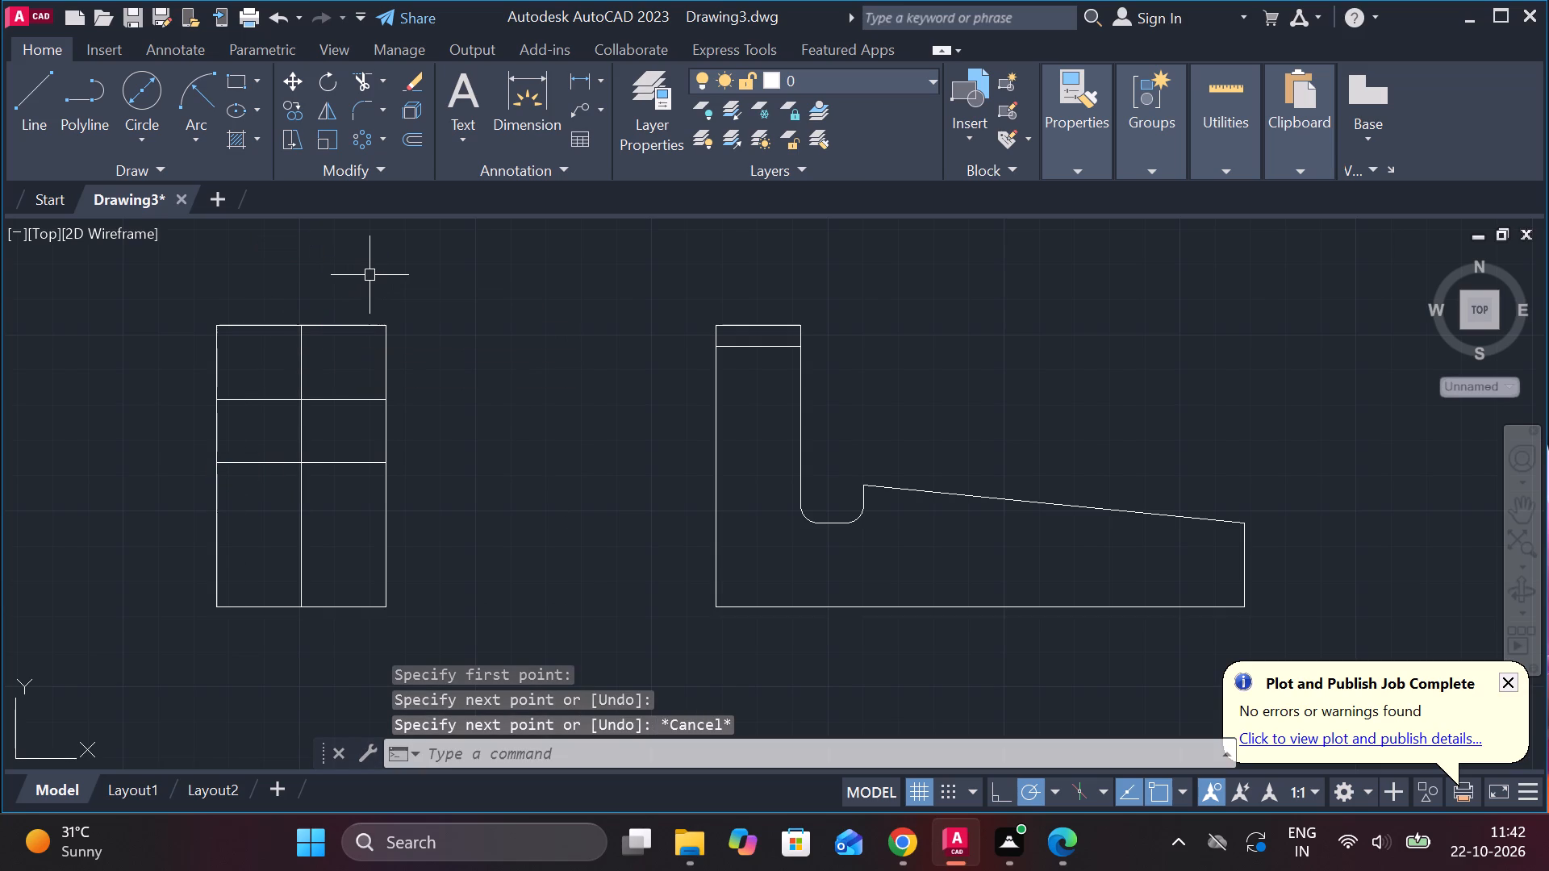
# Draw an 18-diameter circle centred where the centre line crosses the upper inner horizontal line.
pyautogui.click(153, 108)
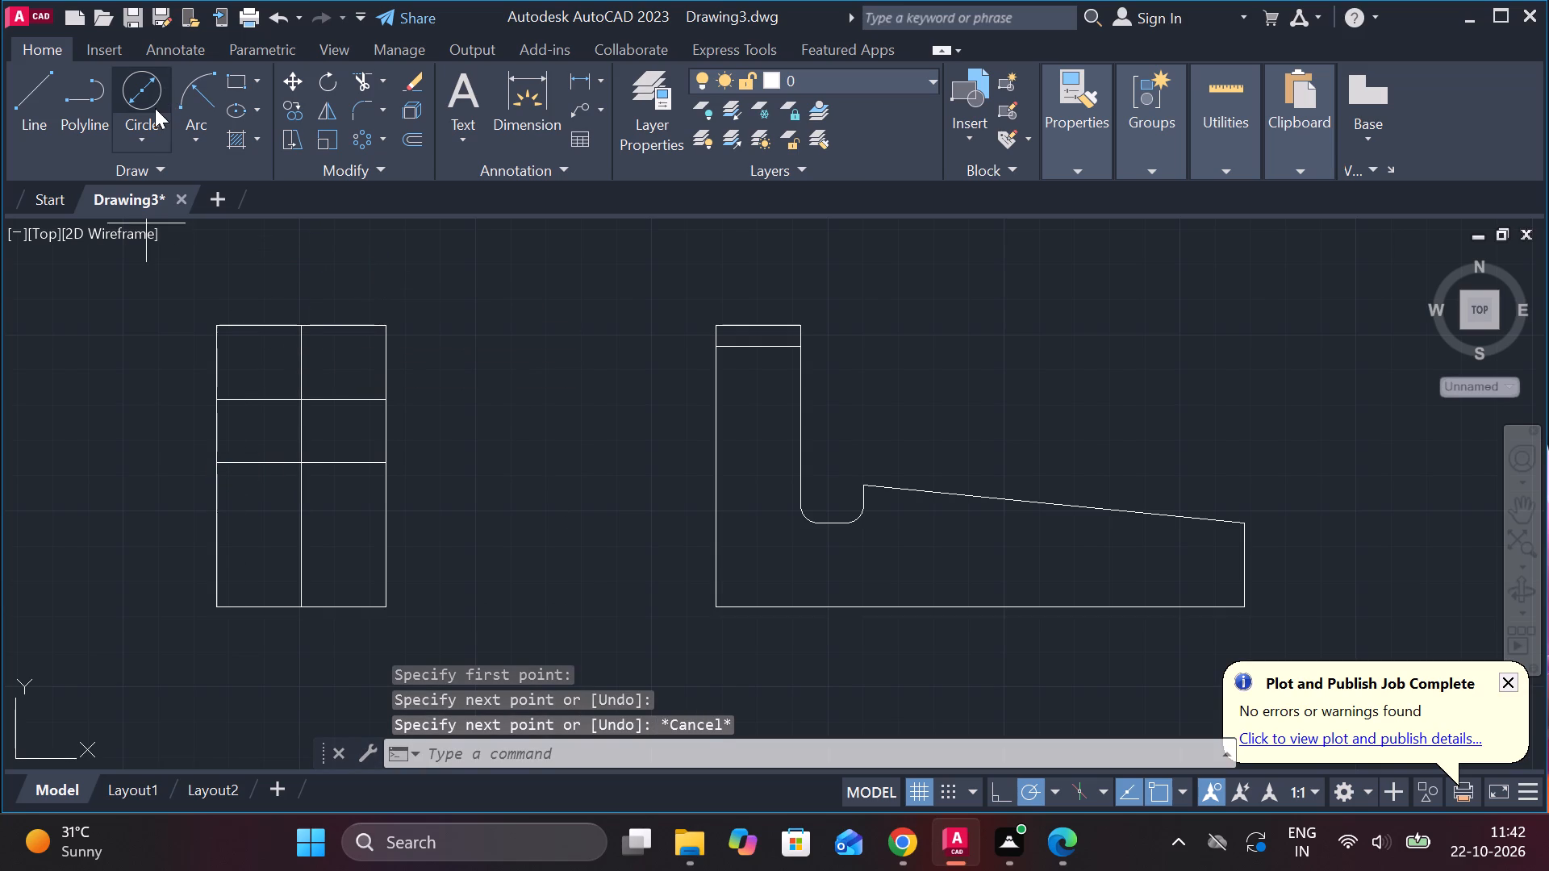
pyautogui.click(299, 403)
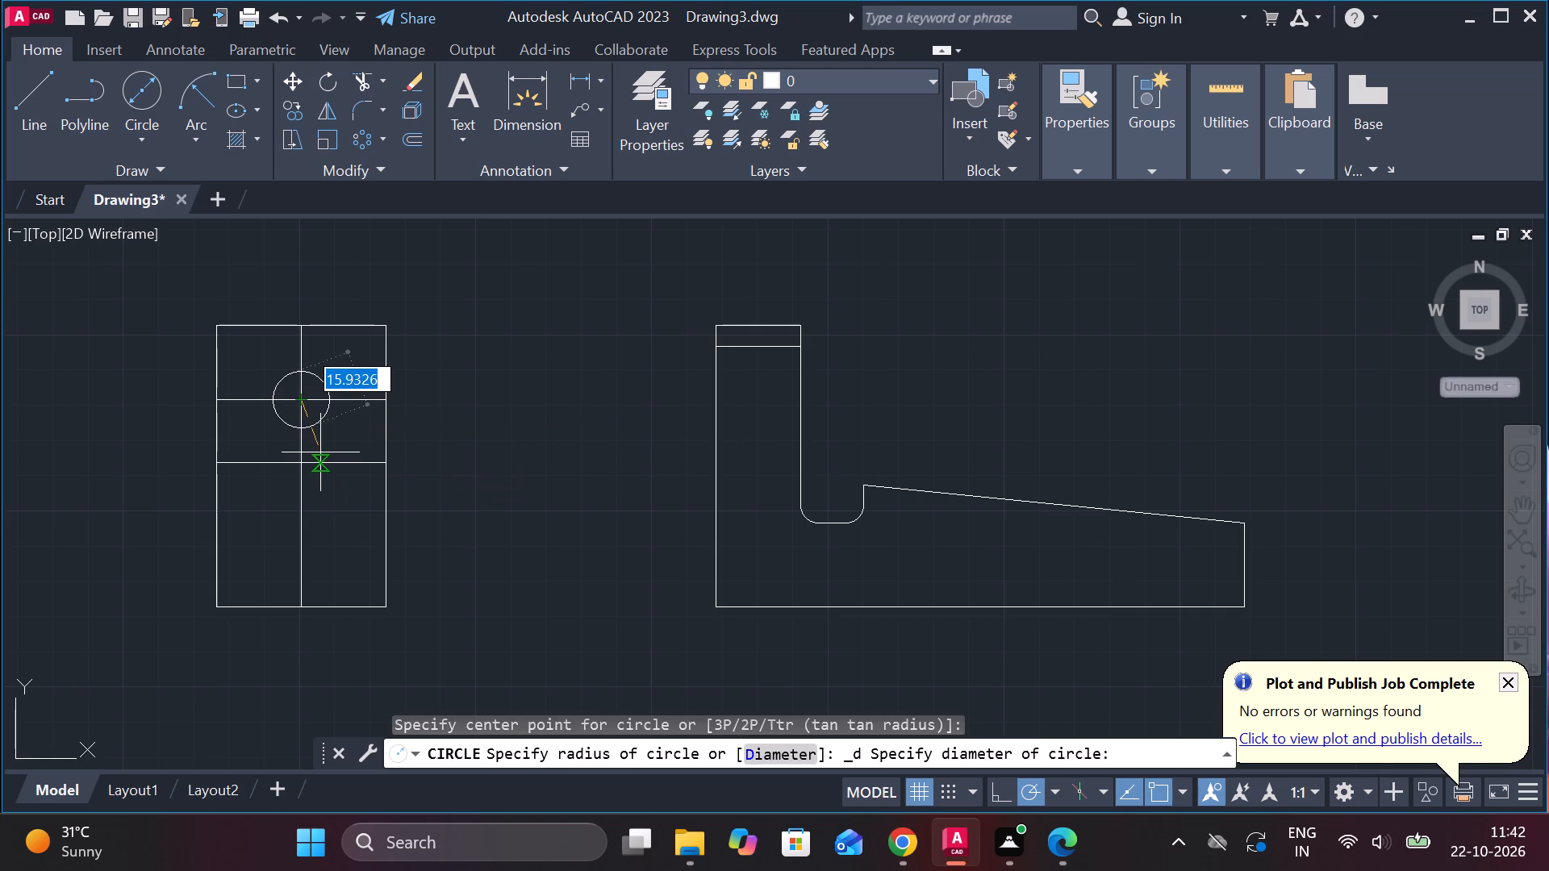
pyautogui.press('1')
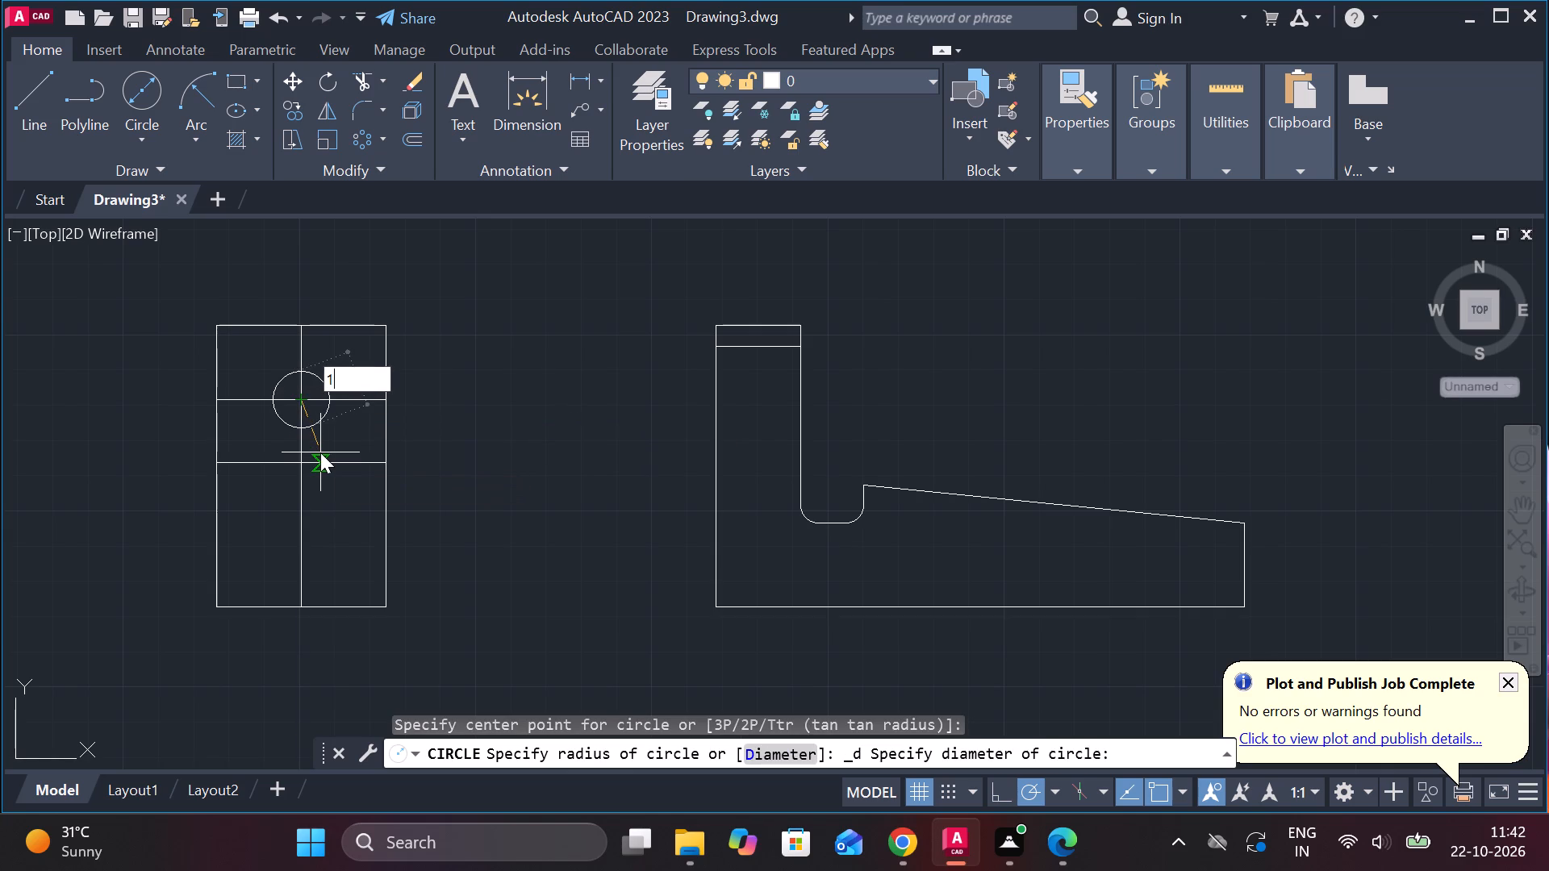
pyautogui.press('8')
pyautogui.press('Return')
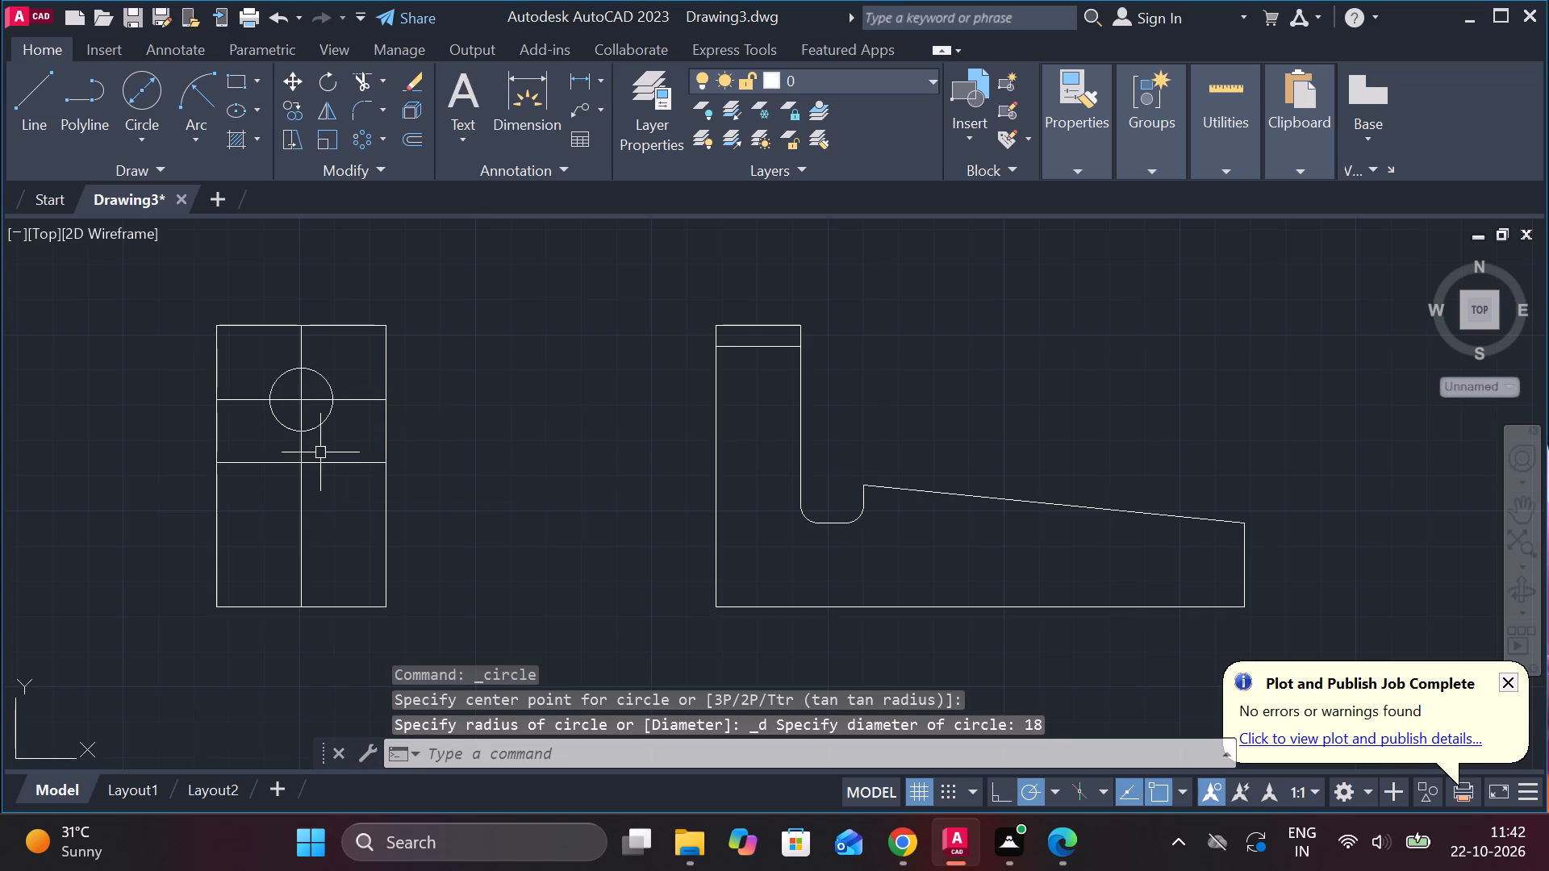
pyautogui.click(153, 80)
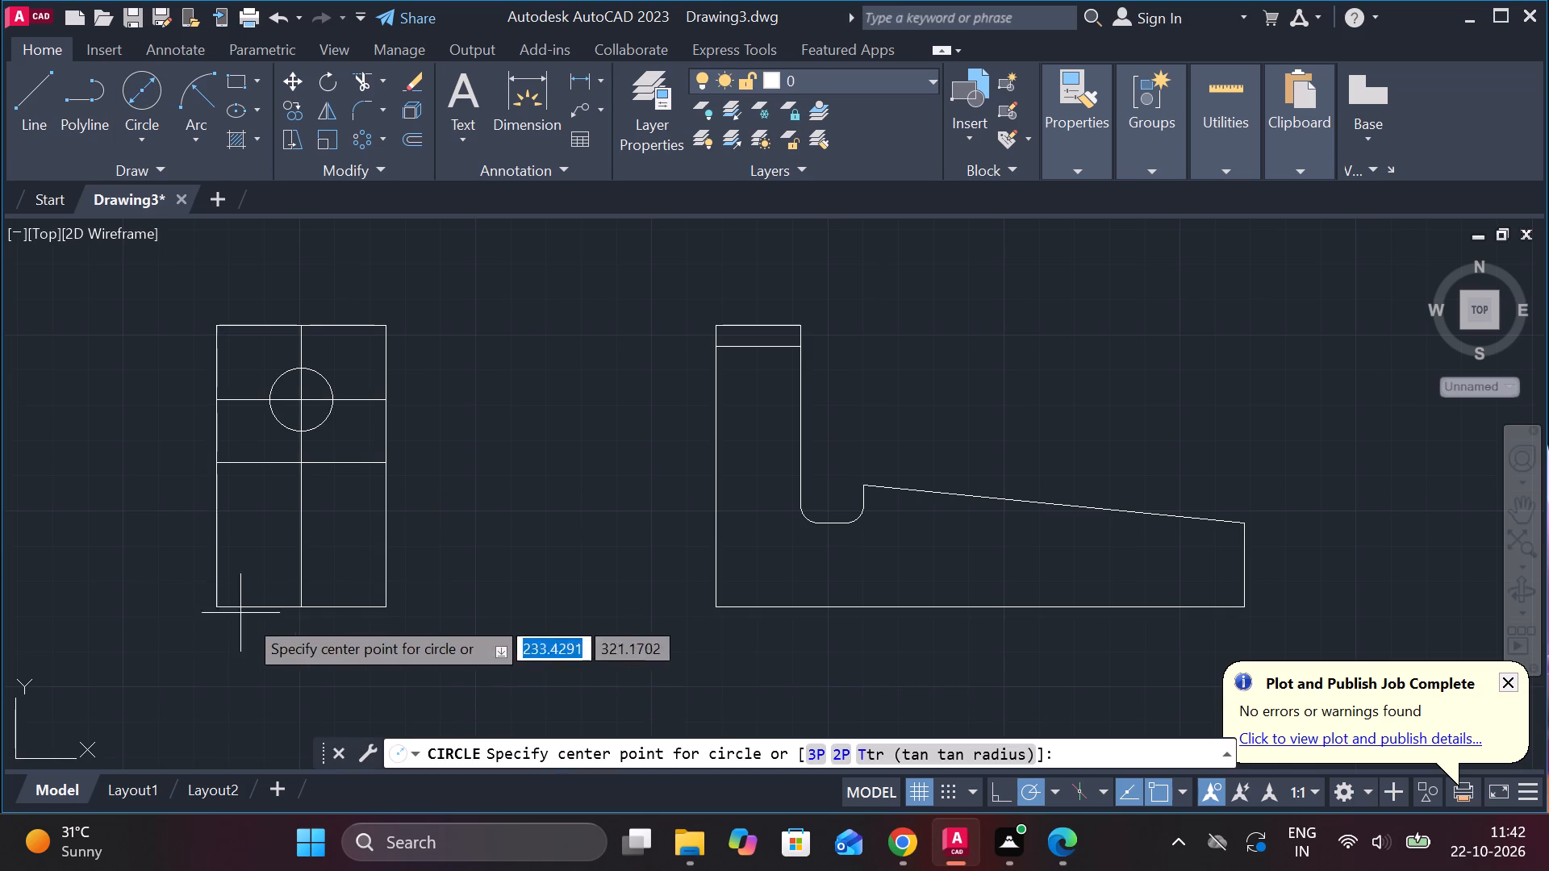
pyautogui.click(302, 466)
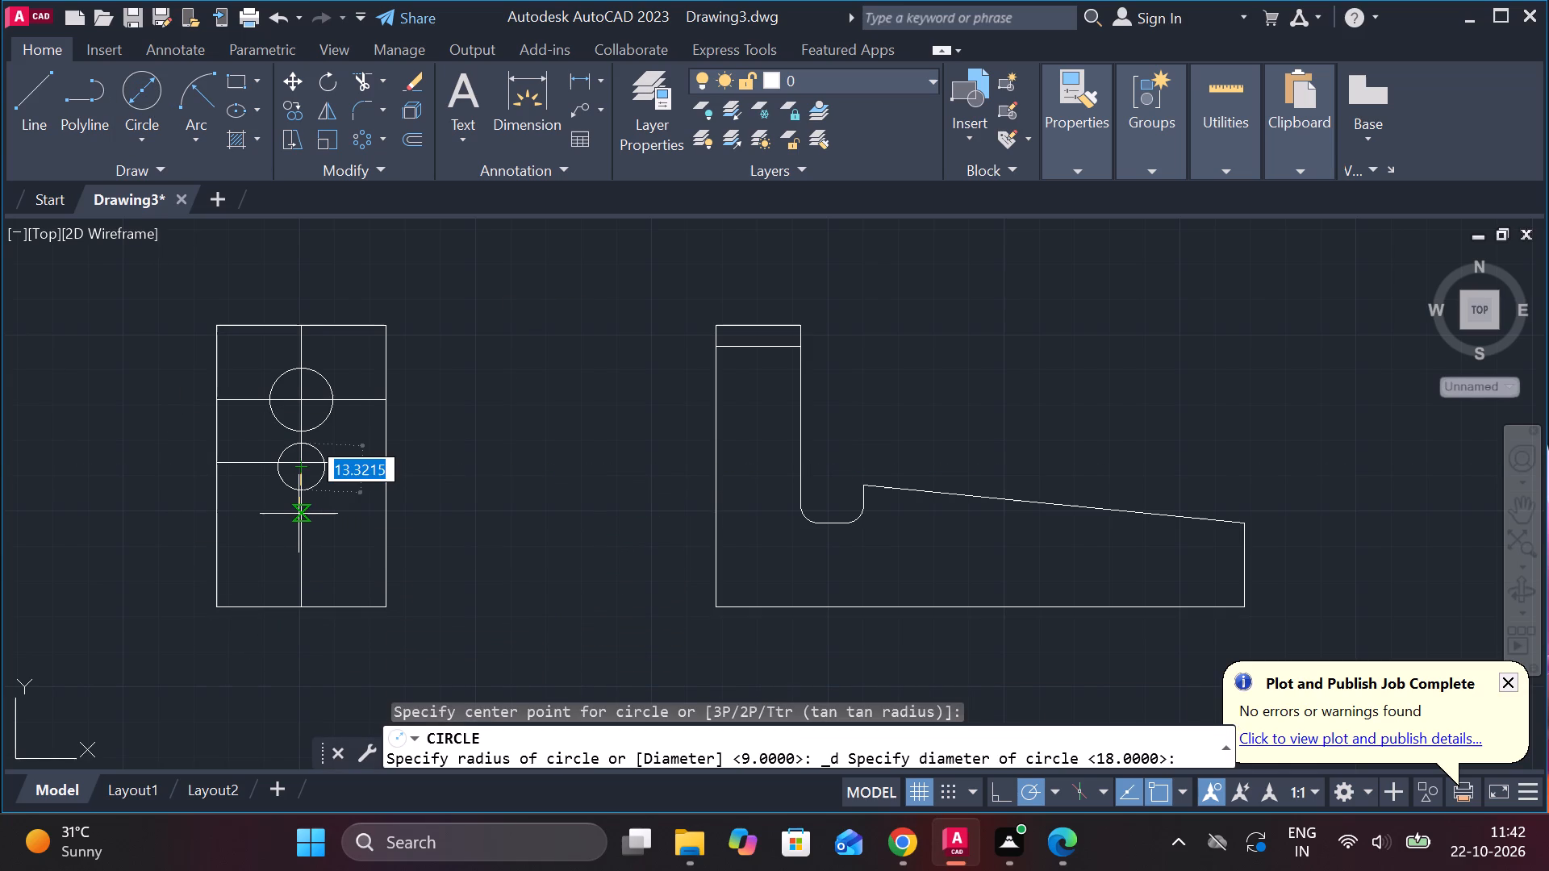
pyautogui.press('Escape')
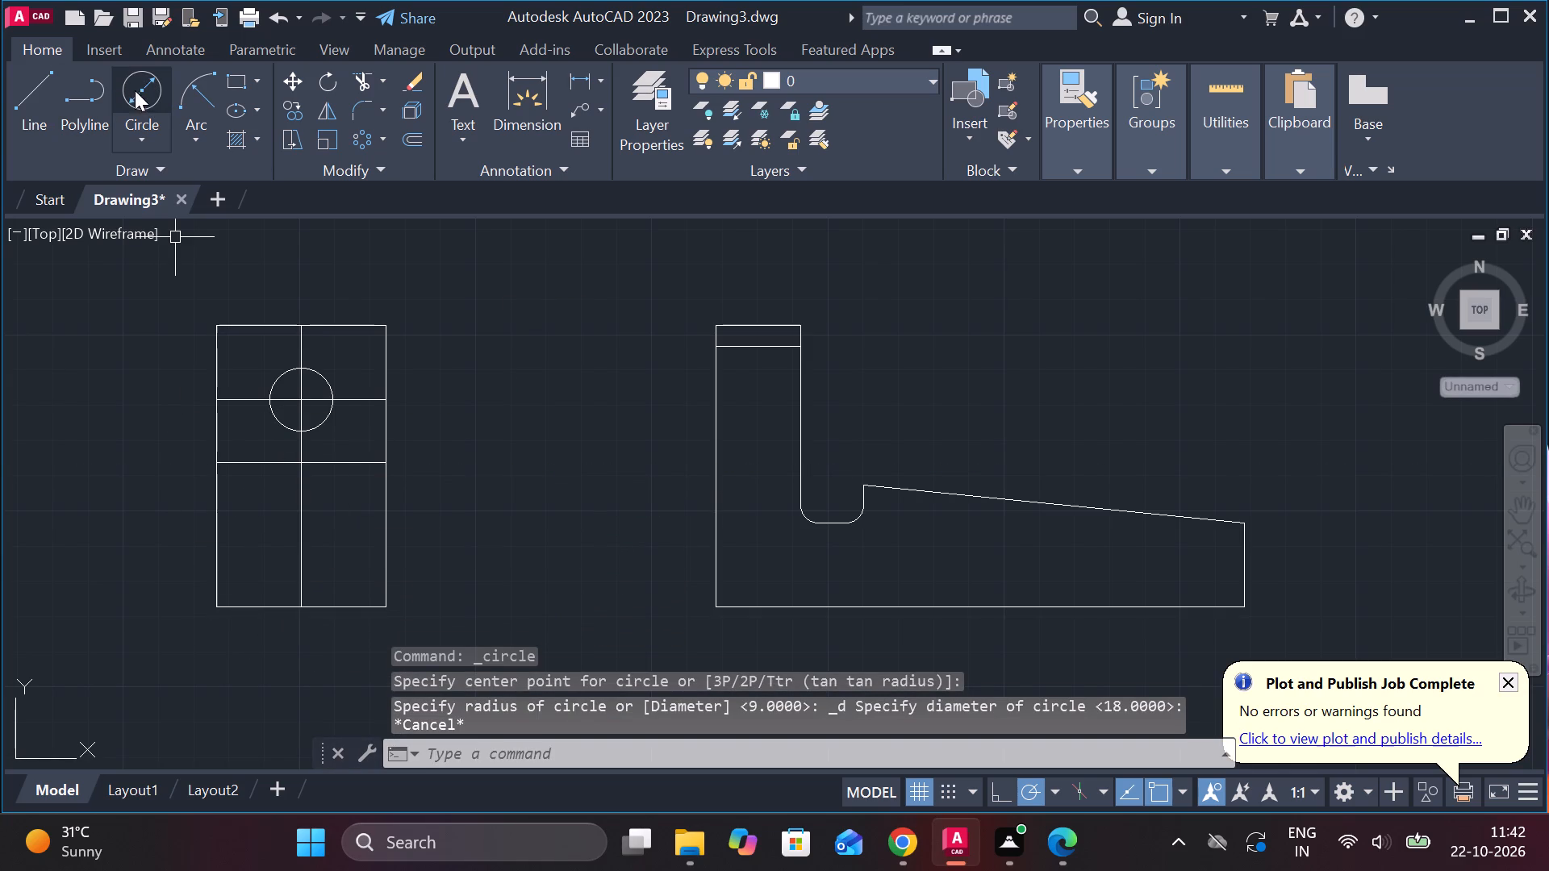
# Draw an 18-diameter circle centred where the centre line crosses the lower inner horizontal line.
pyautogui.click(135, 90)
pyautogui.scroll(2, 340, 507)
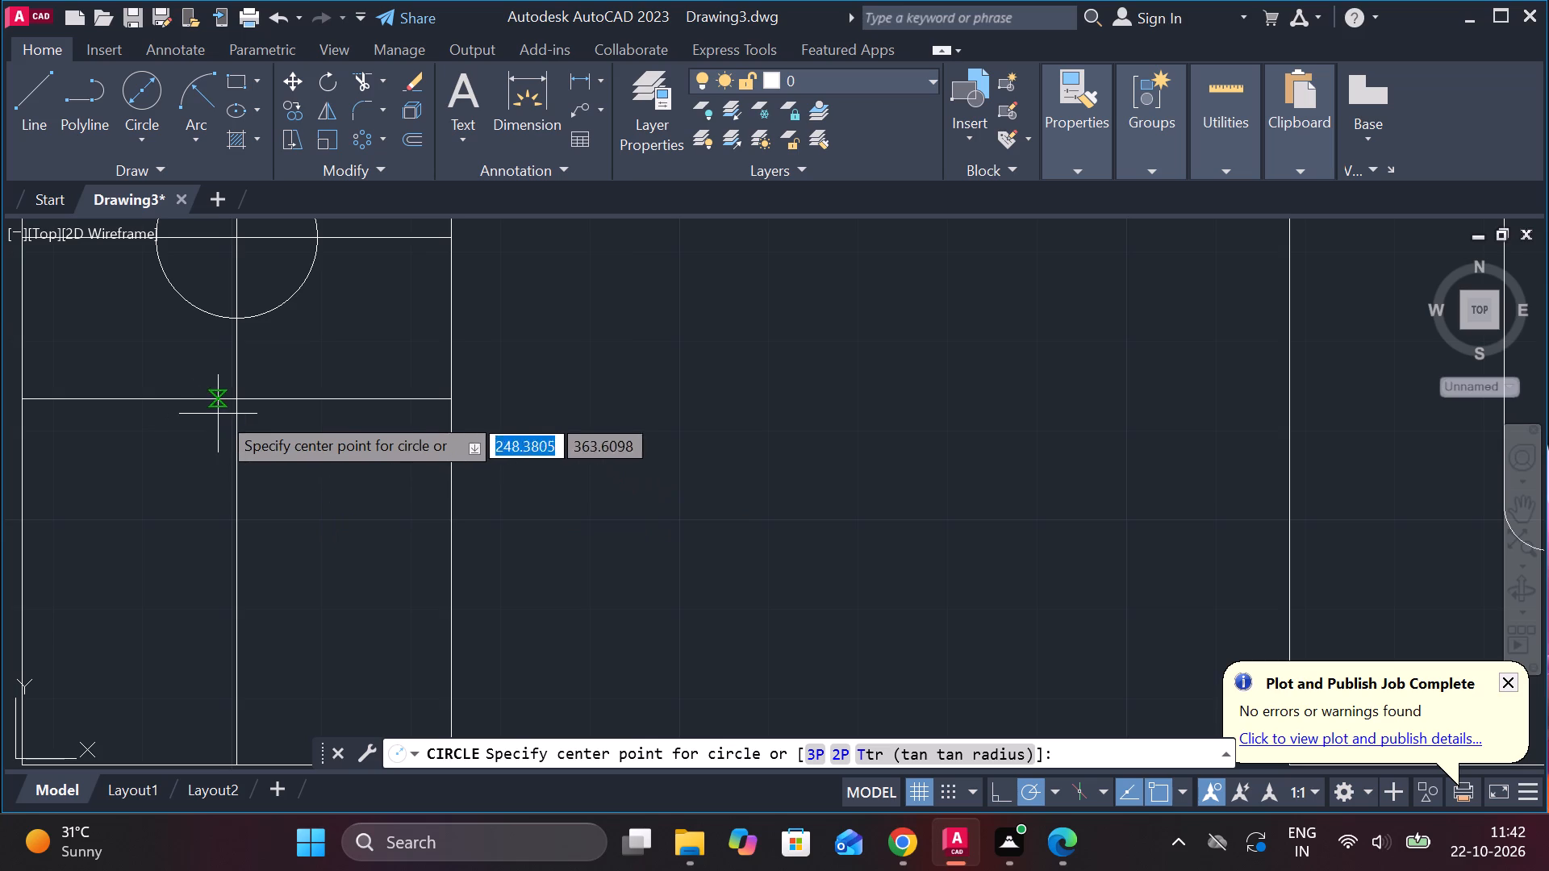
pyautogui.click(231, 392)
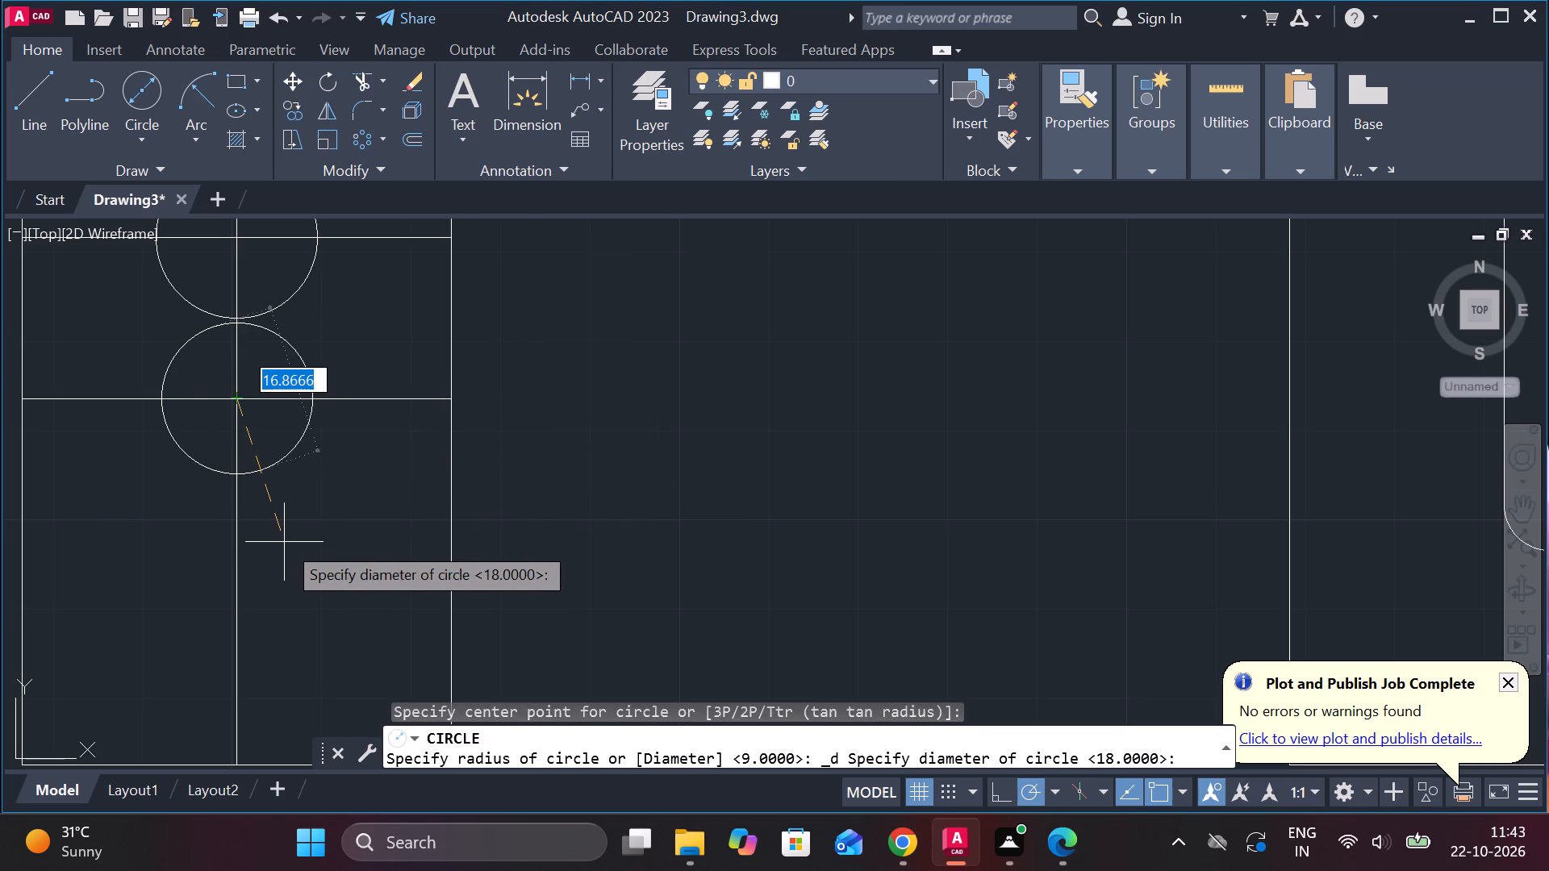
pyautogui.press('1')
pyautogui.press('8')
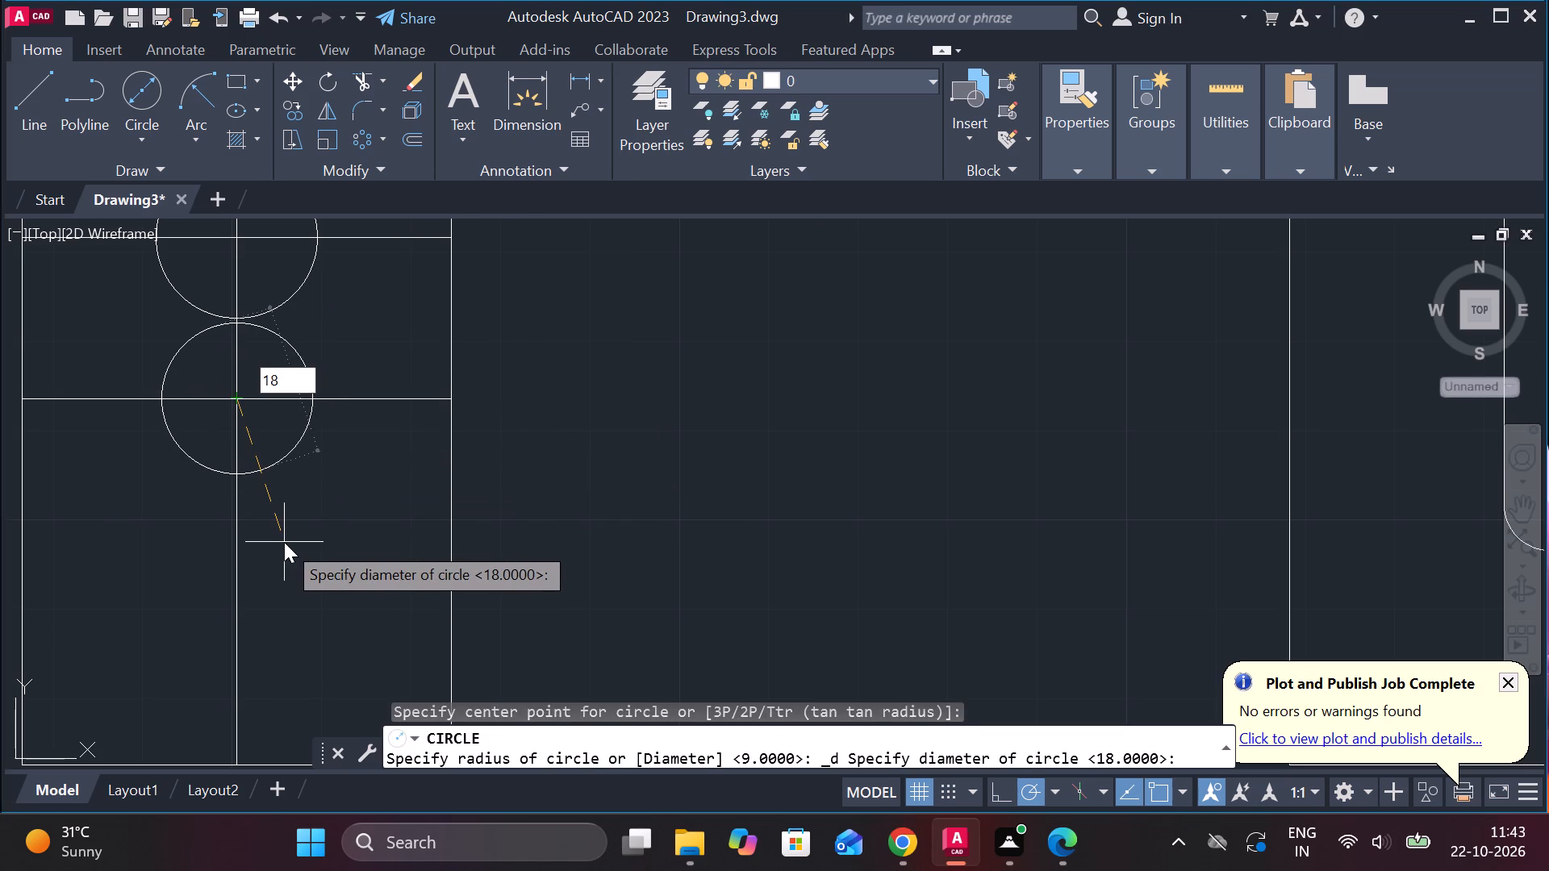
pyautogui.press('Return')
# Draw two vertical lines joining the right and left quadrants of the two circles to form the slot's sides.
pyautogui.scroll(-2, 230, 402)
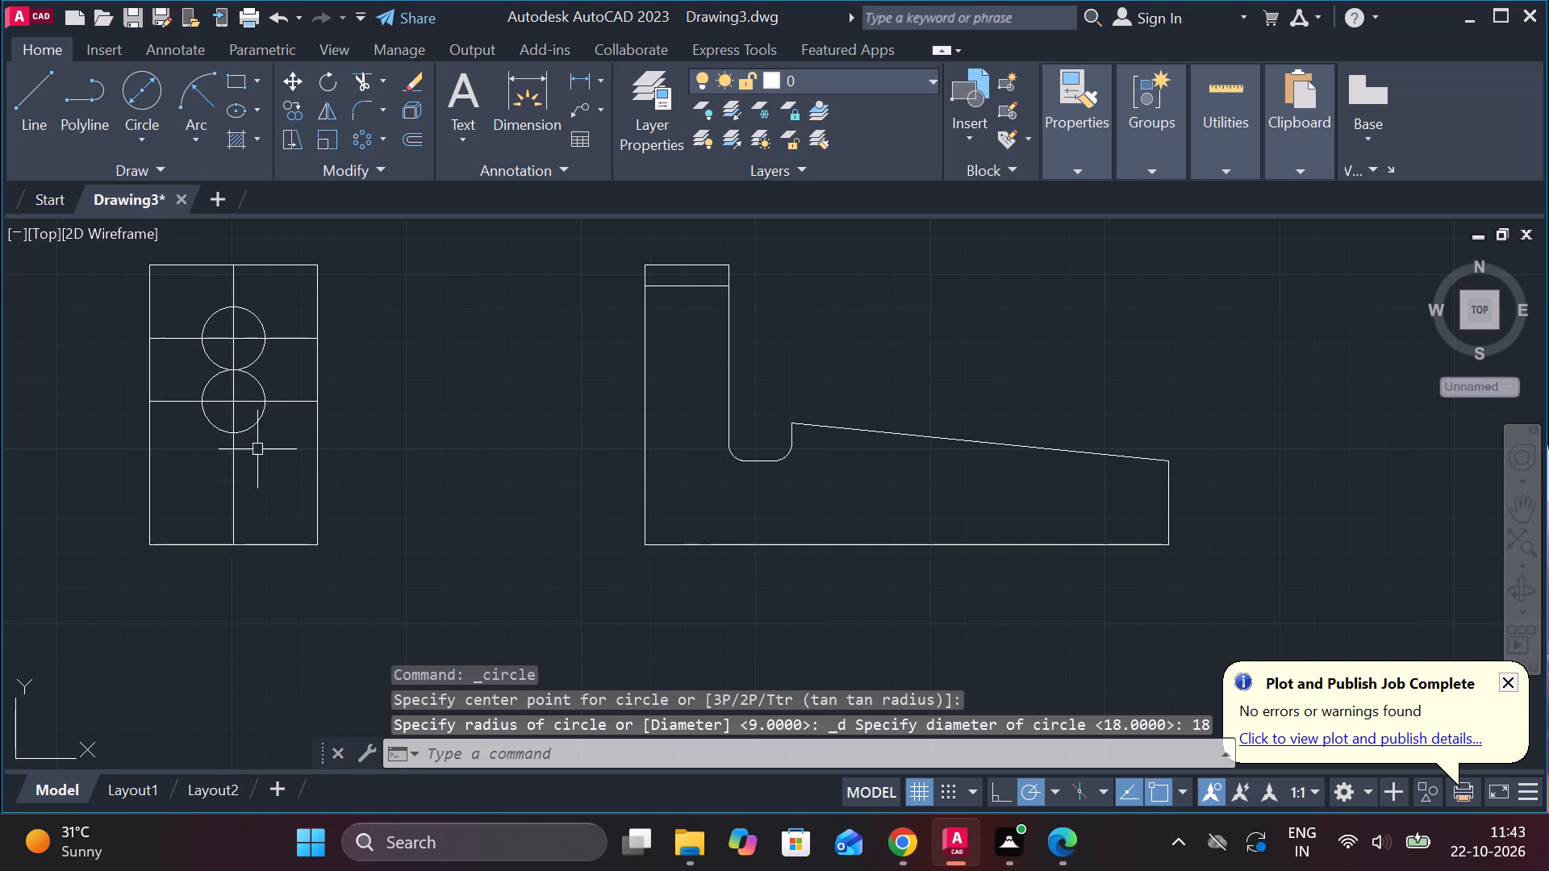
pyautogui.click(35, 102)
pyautogui.scroll(2, 240, 344)
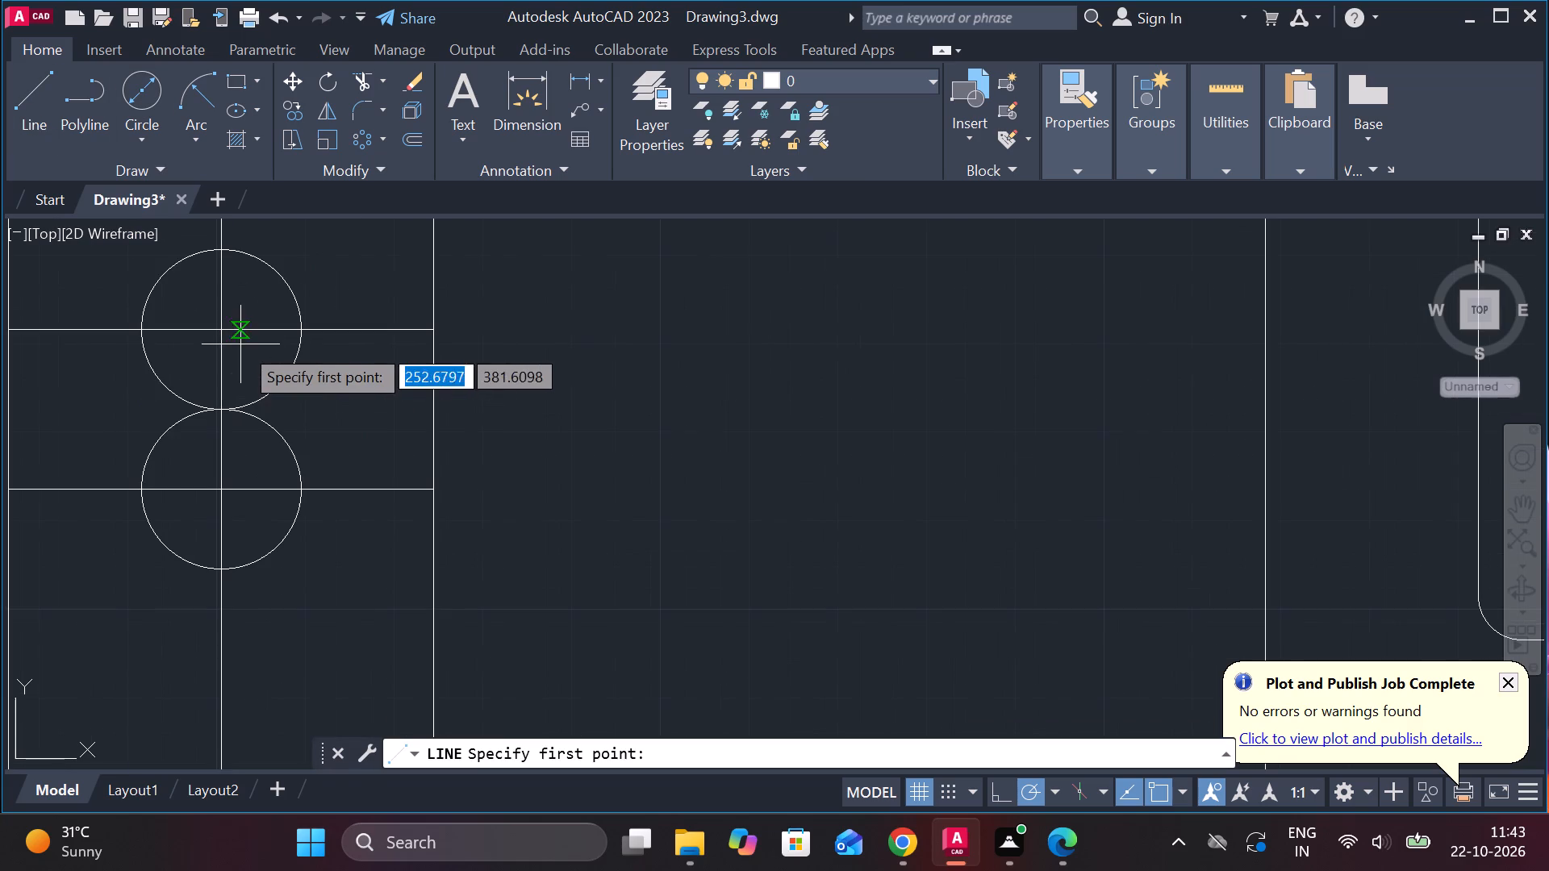
pyautogui.click(307, 326)
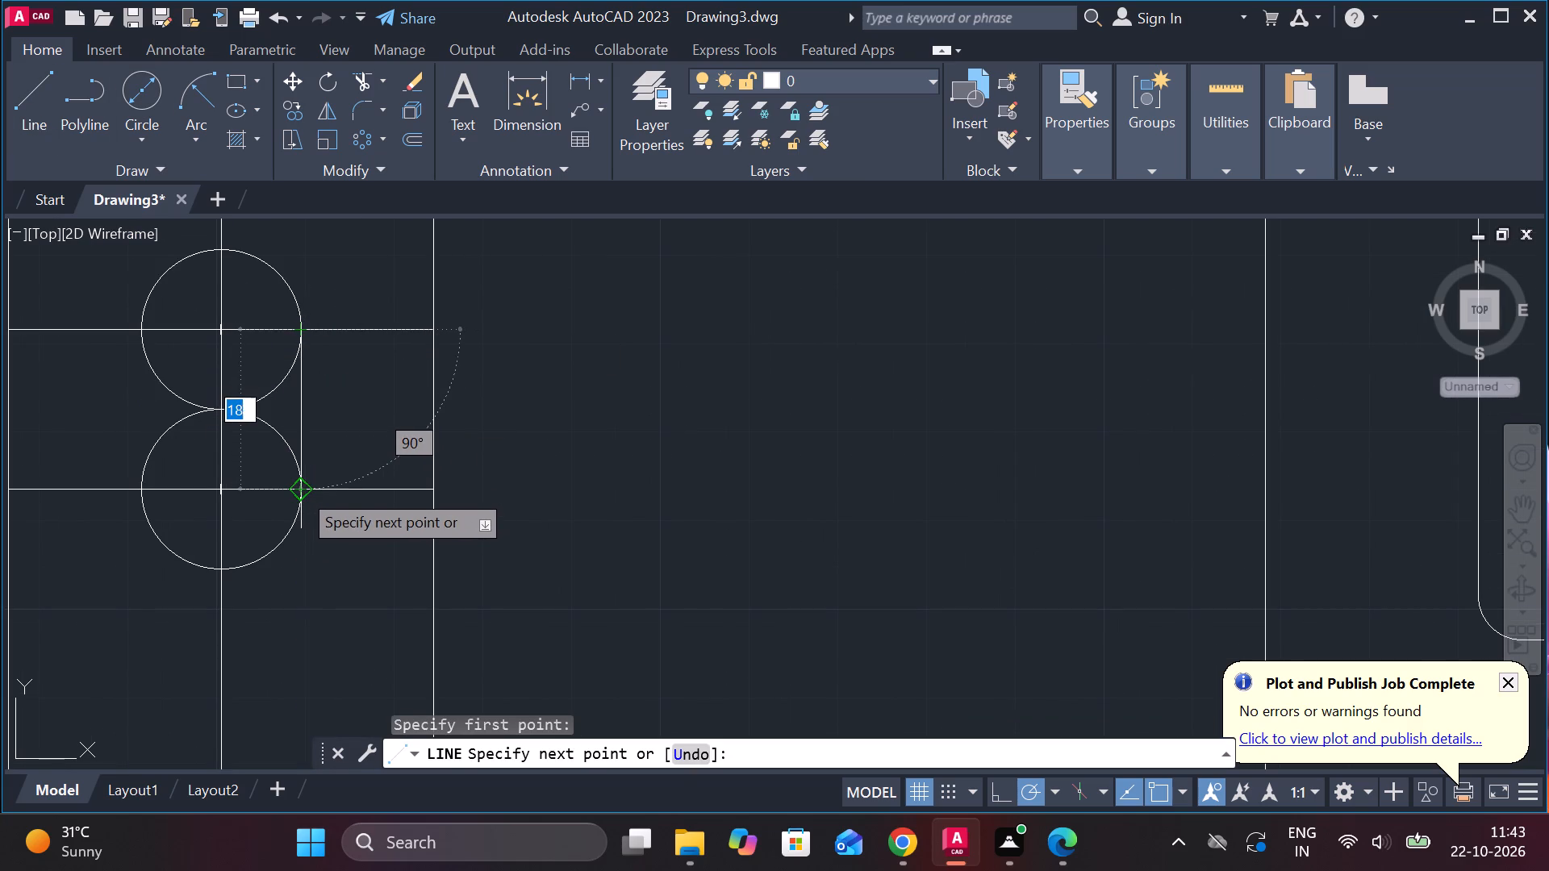
pyautogui.scroll(3, 300, 487)
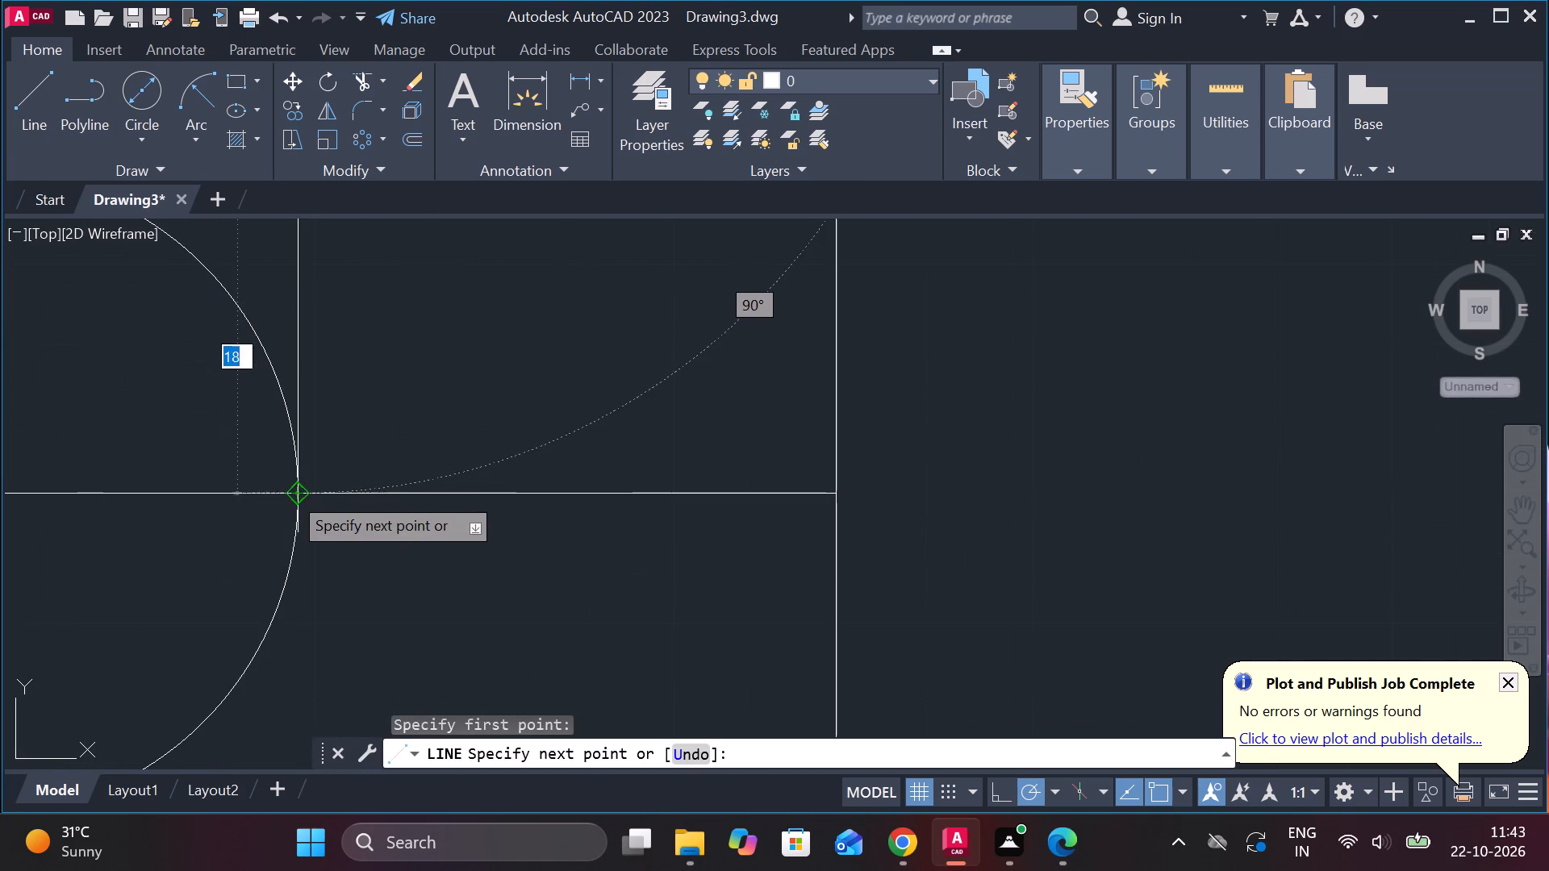
pyautogui.click(293, 497)
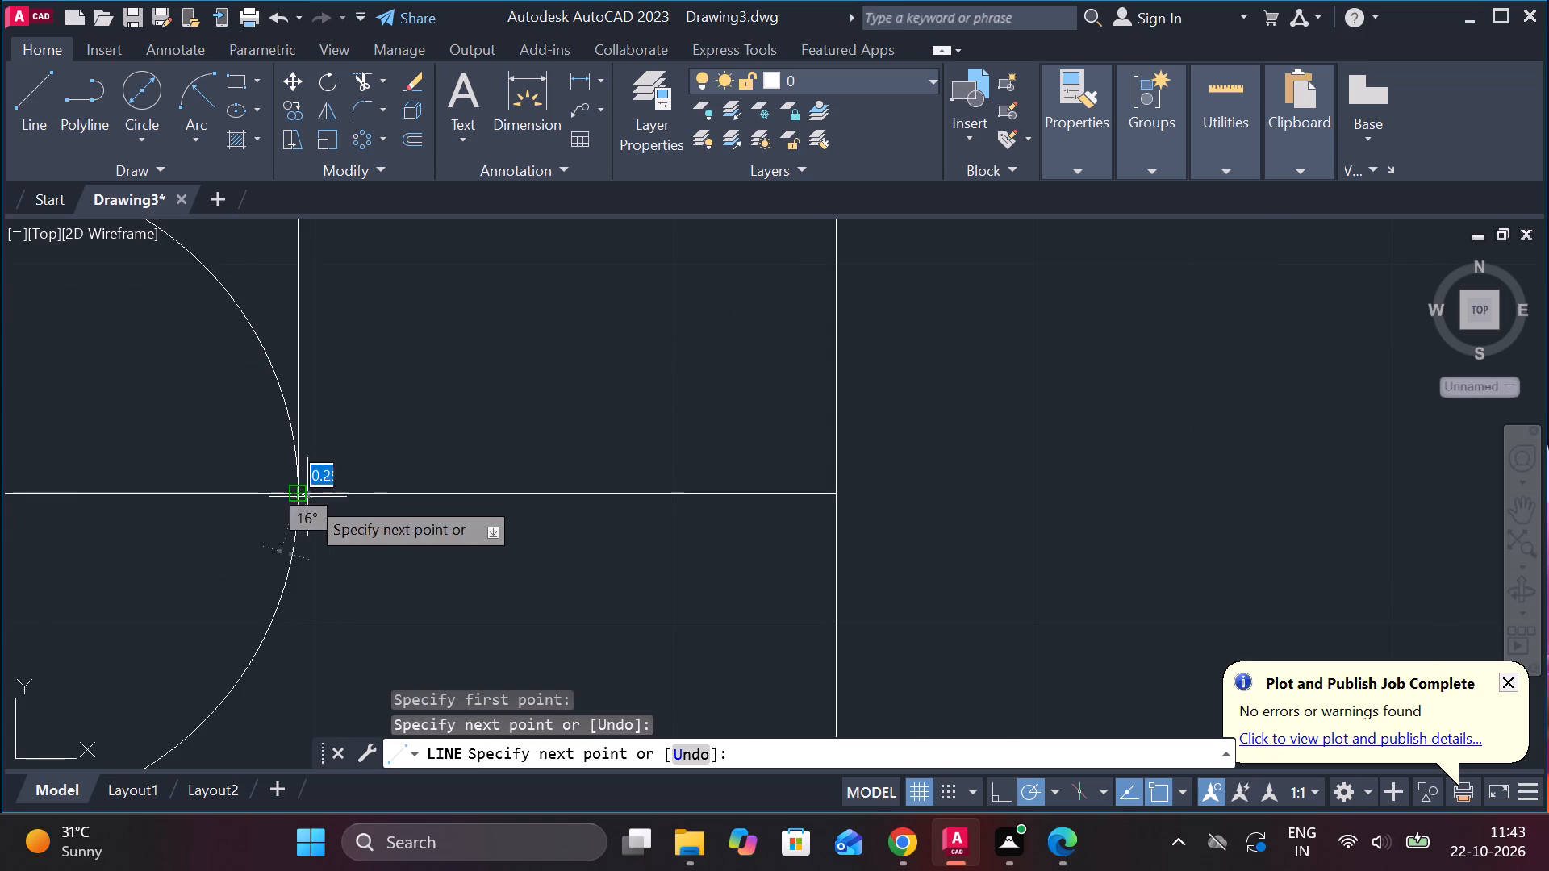
pyautogui.press('Escape')
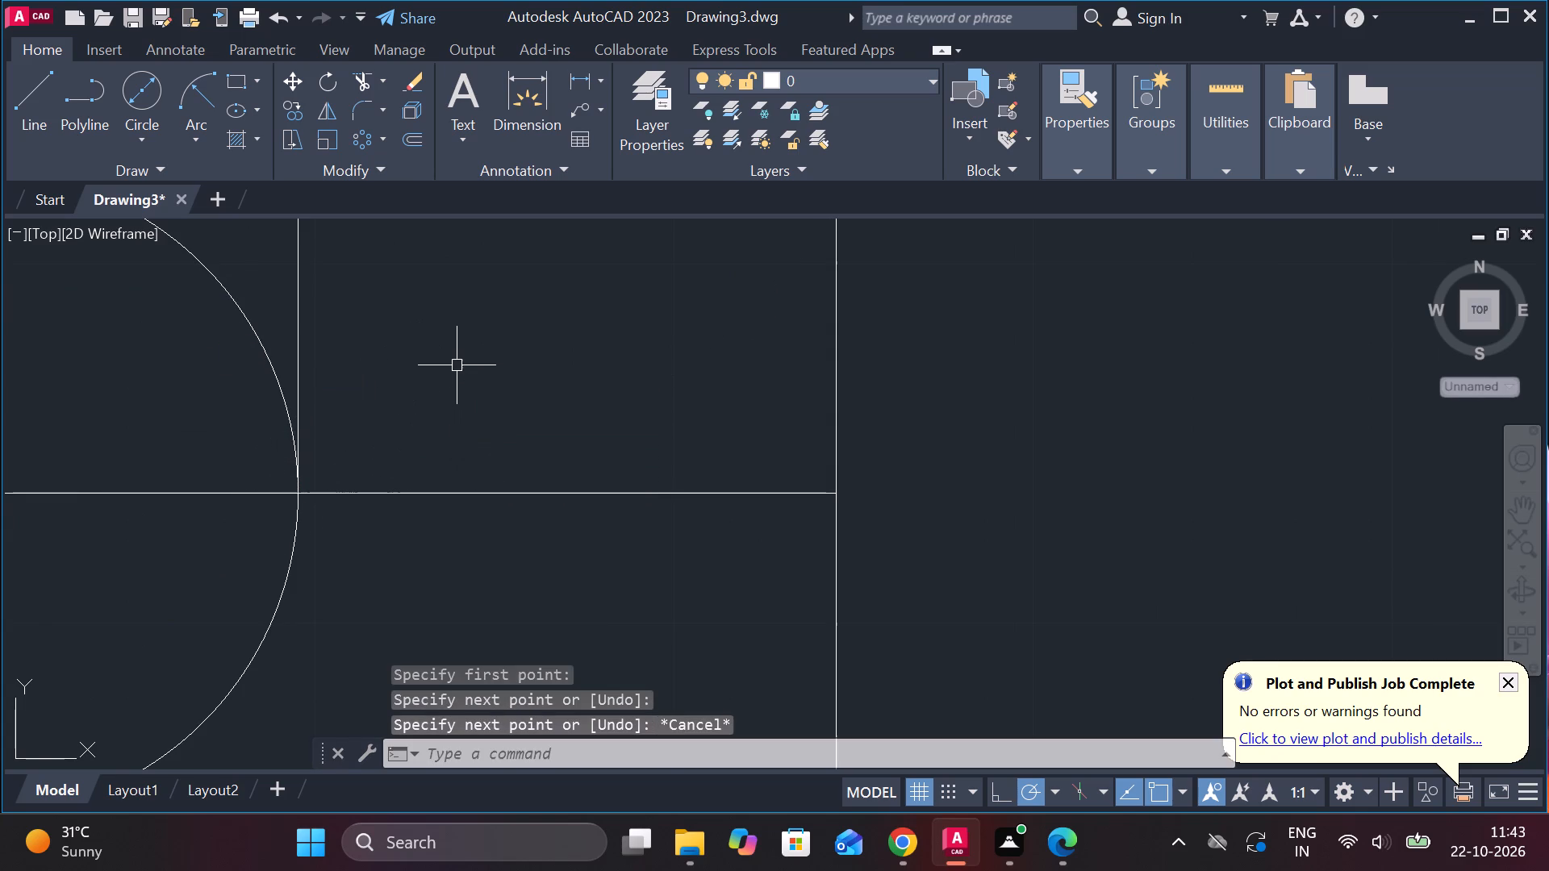
pyautogui.scroll(-3, 399, 423)
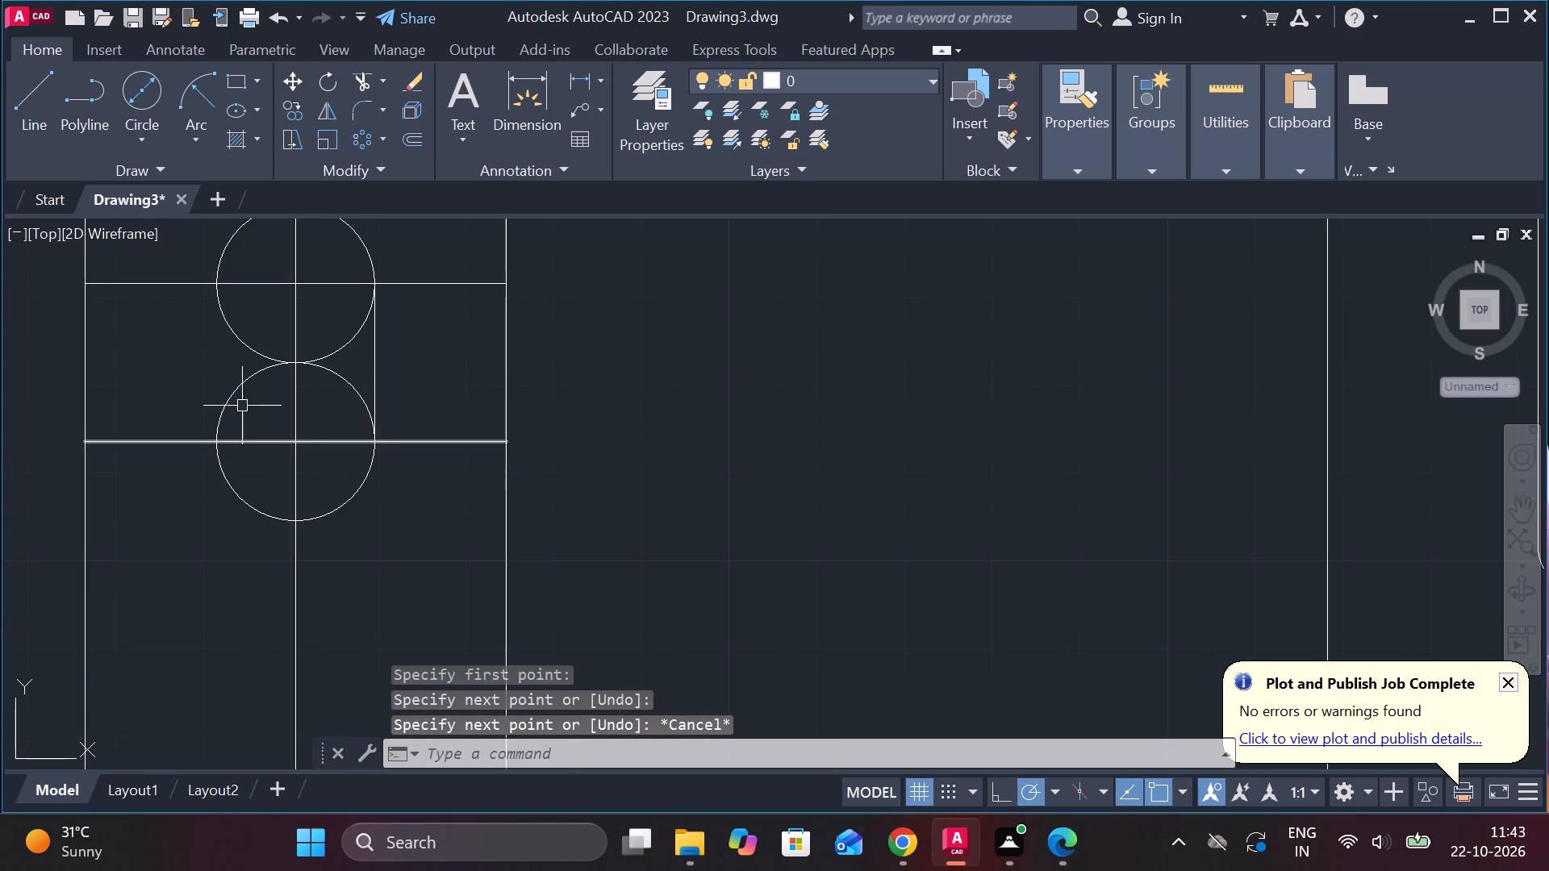
pyautogui.click(37, 102)
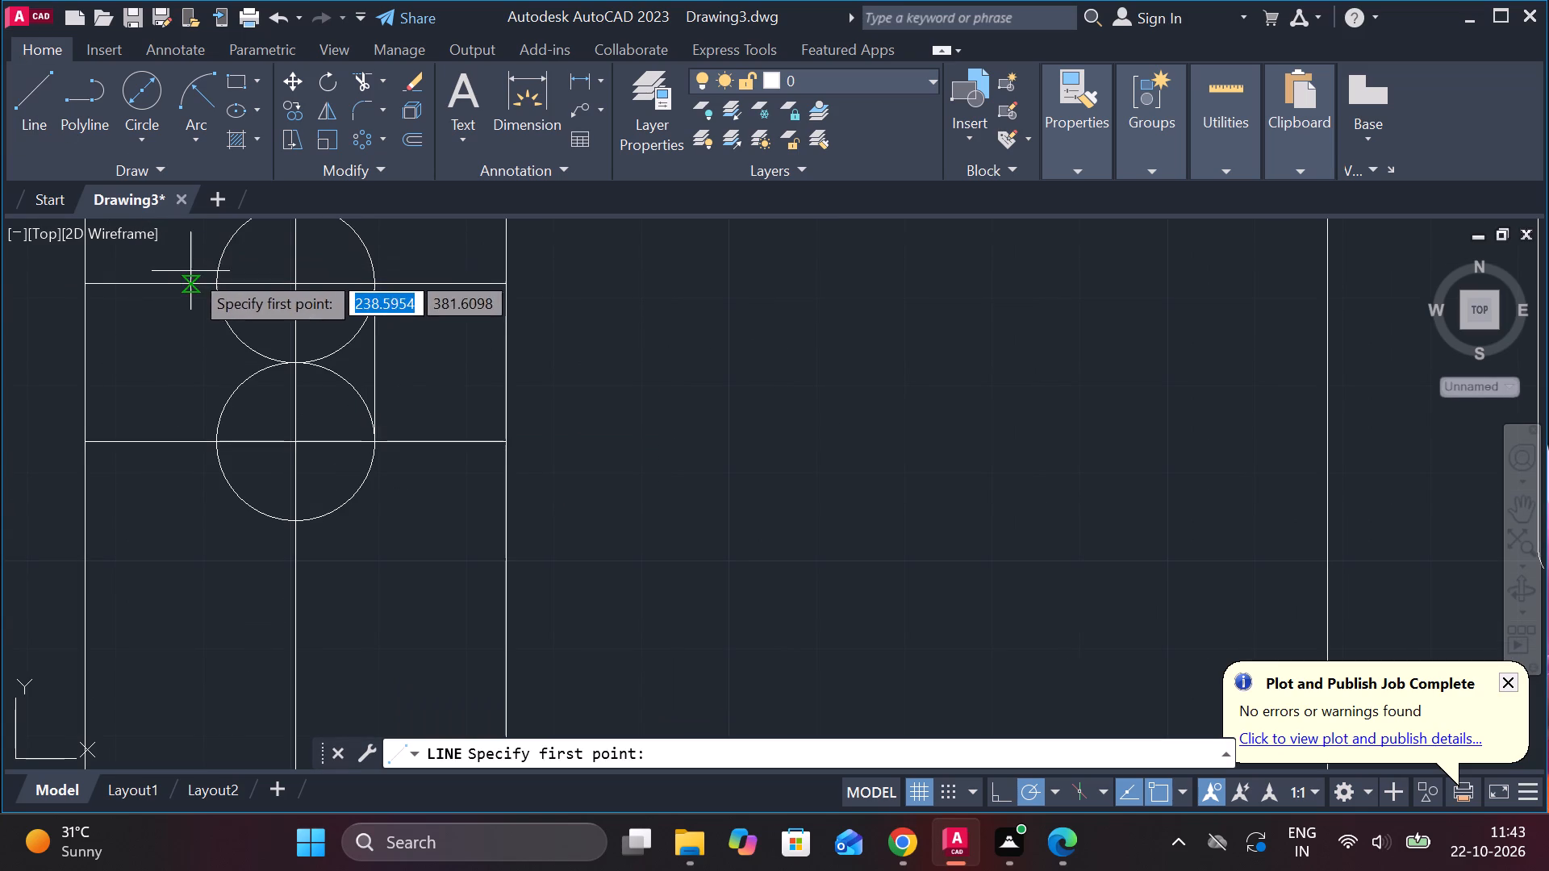
pyautogui.click(220, 281)
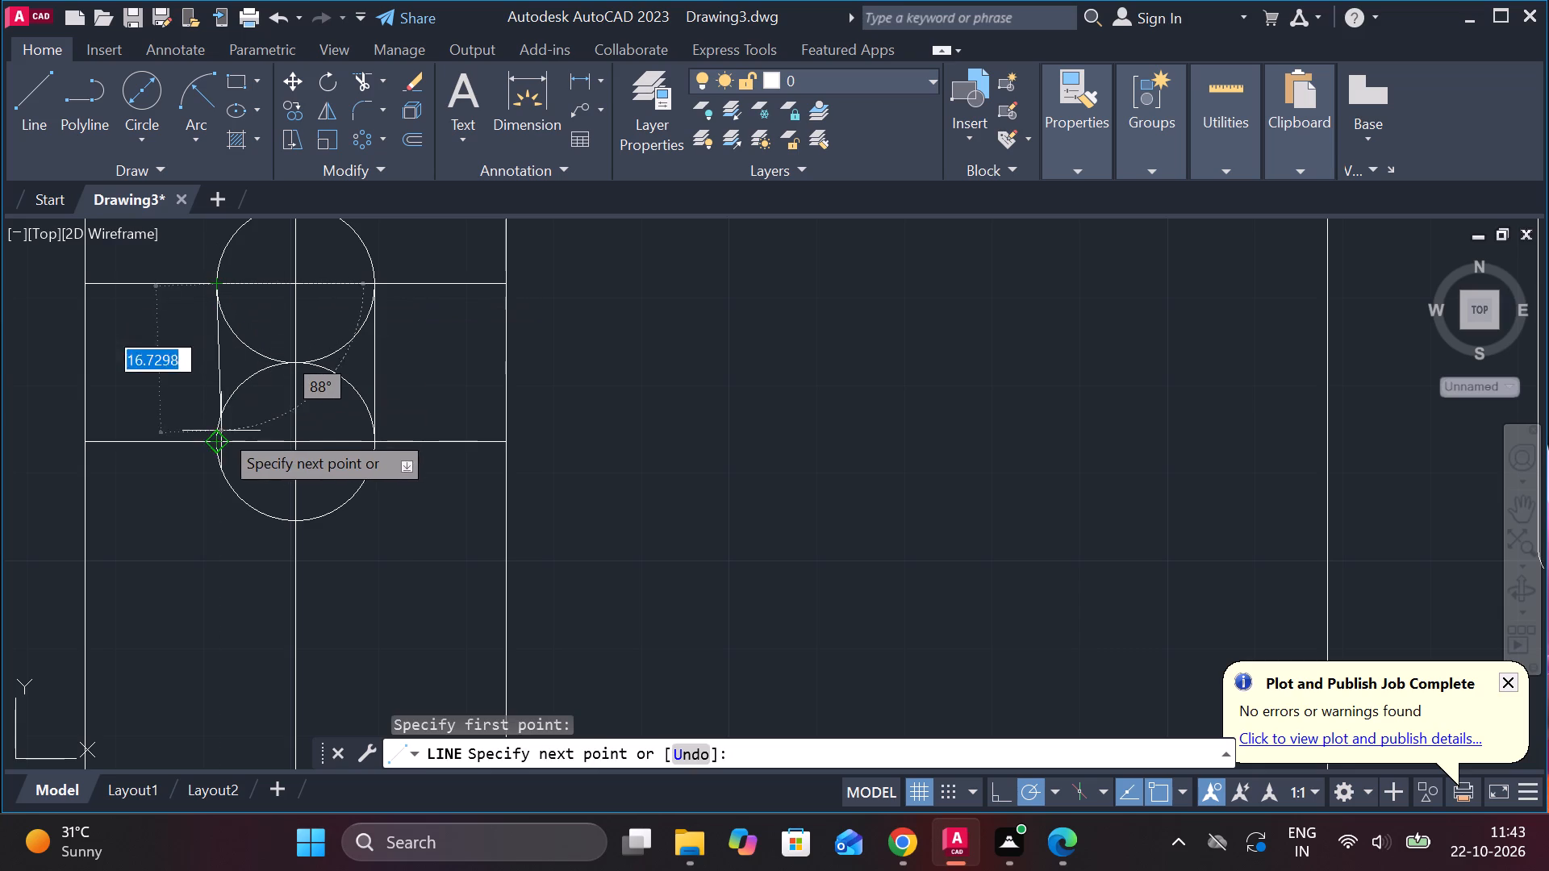
pyautogui.click(215, 444)
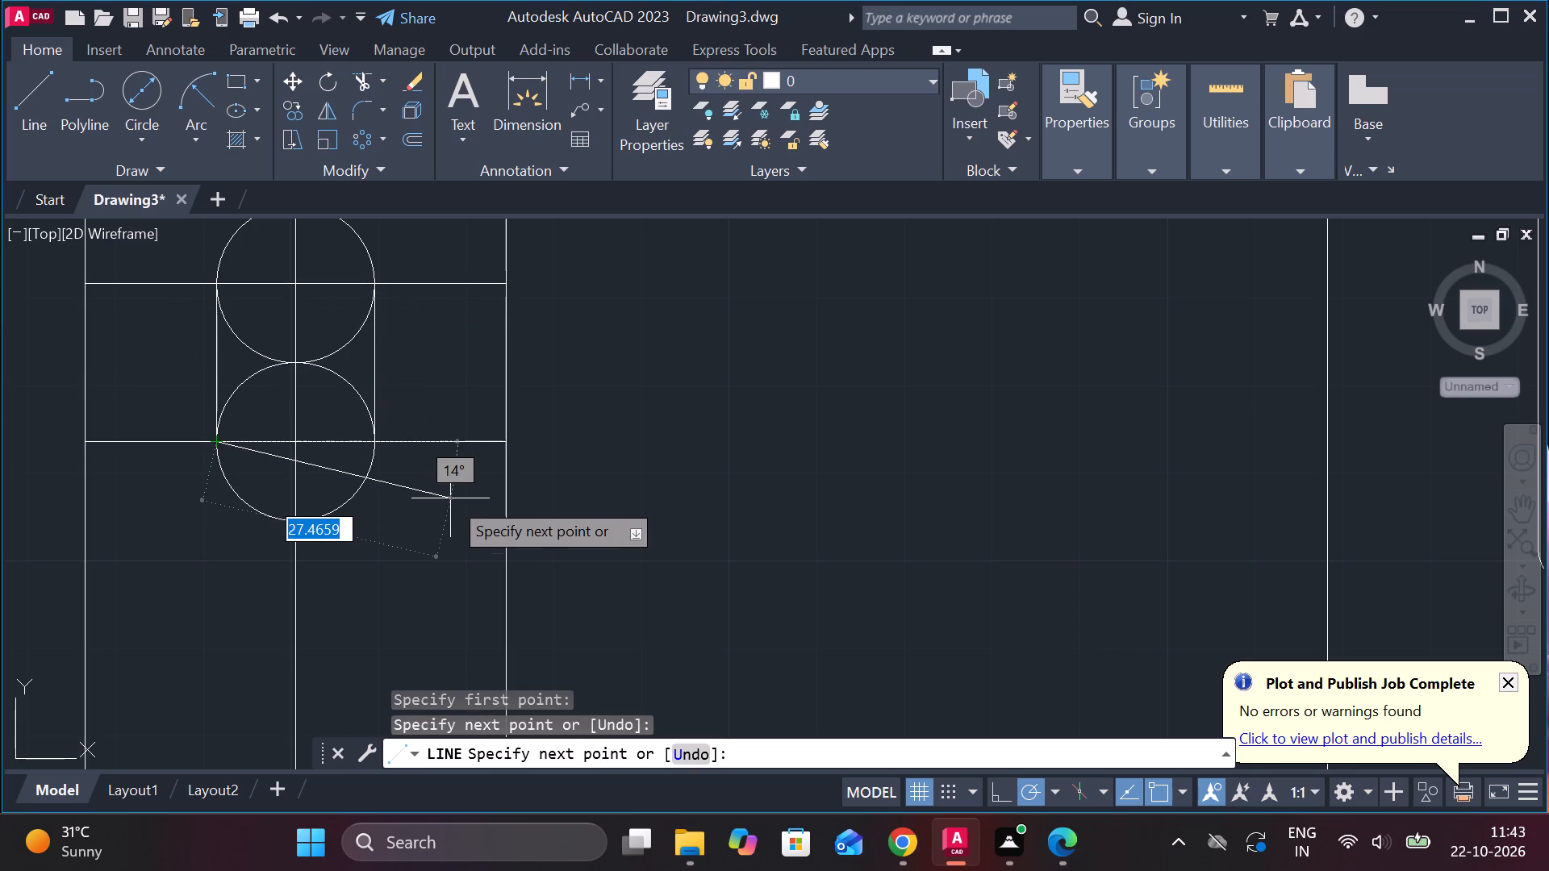
pyautogui.press('Escape')
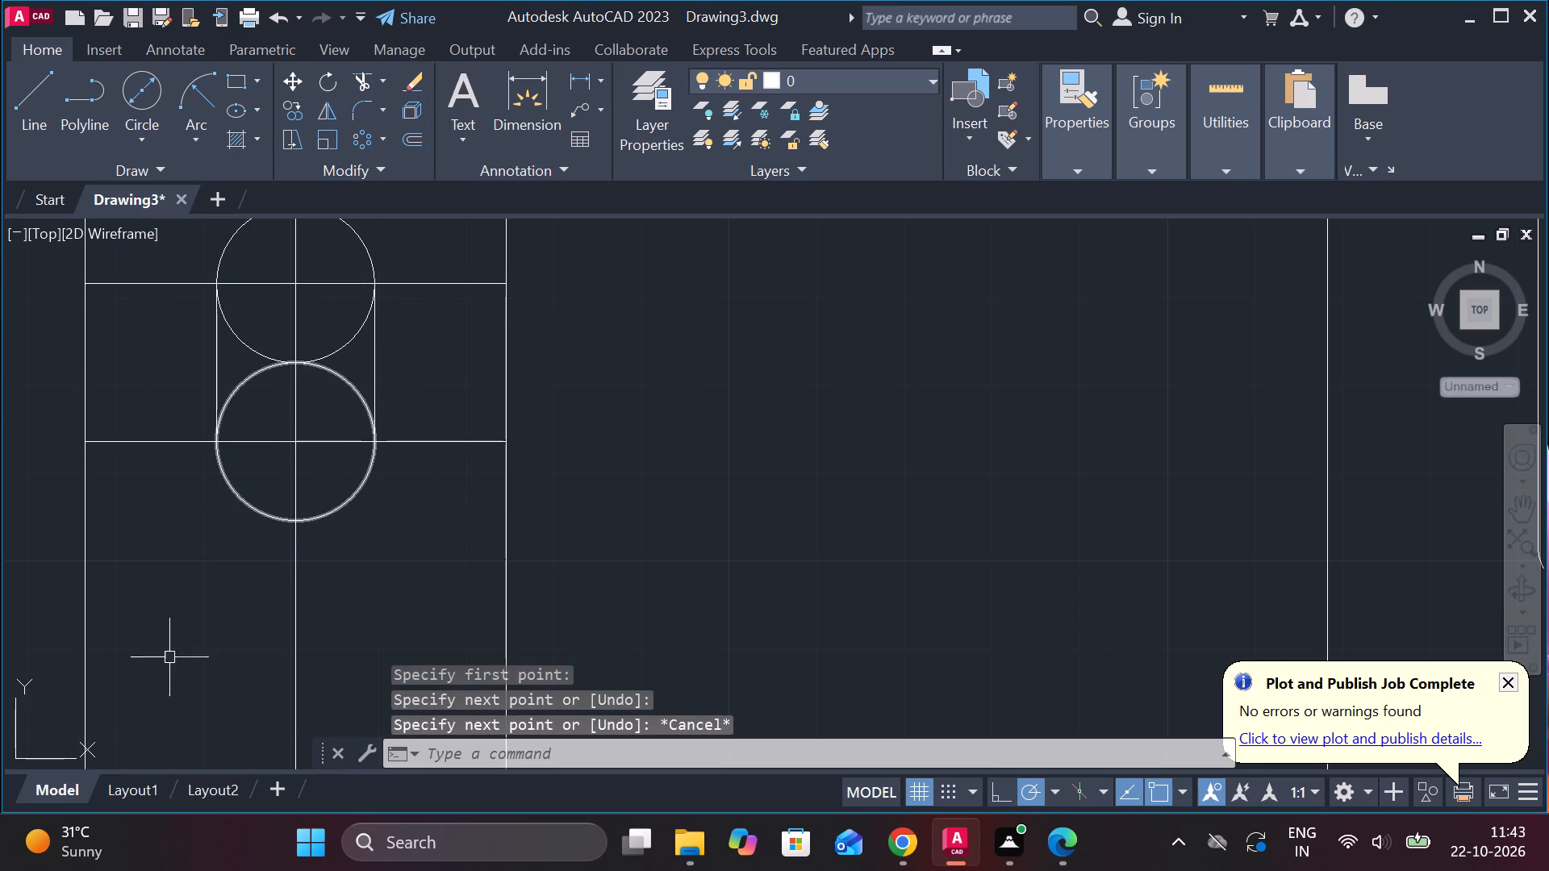
# Trim the inner arcs of the two 18-diameter circles to leave a clean slot outline.
pyautogui.click(359, 85)
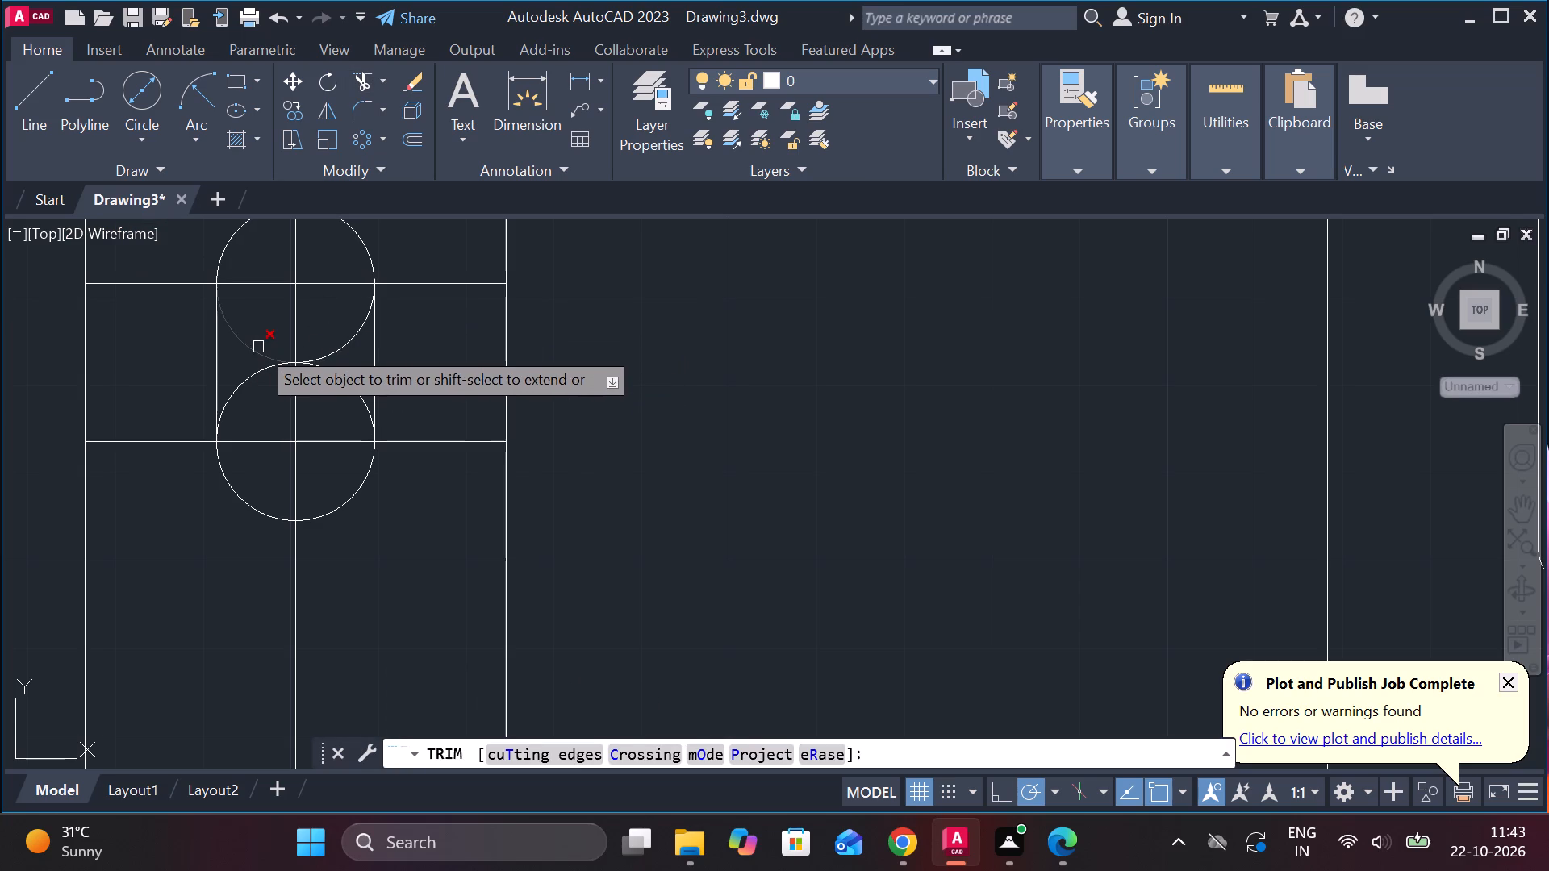
pyautogui.click(258, 347)
pyautogui.click(352, 340)
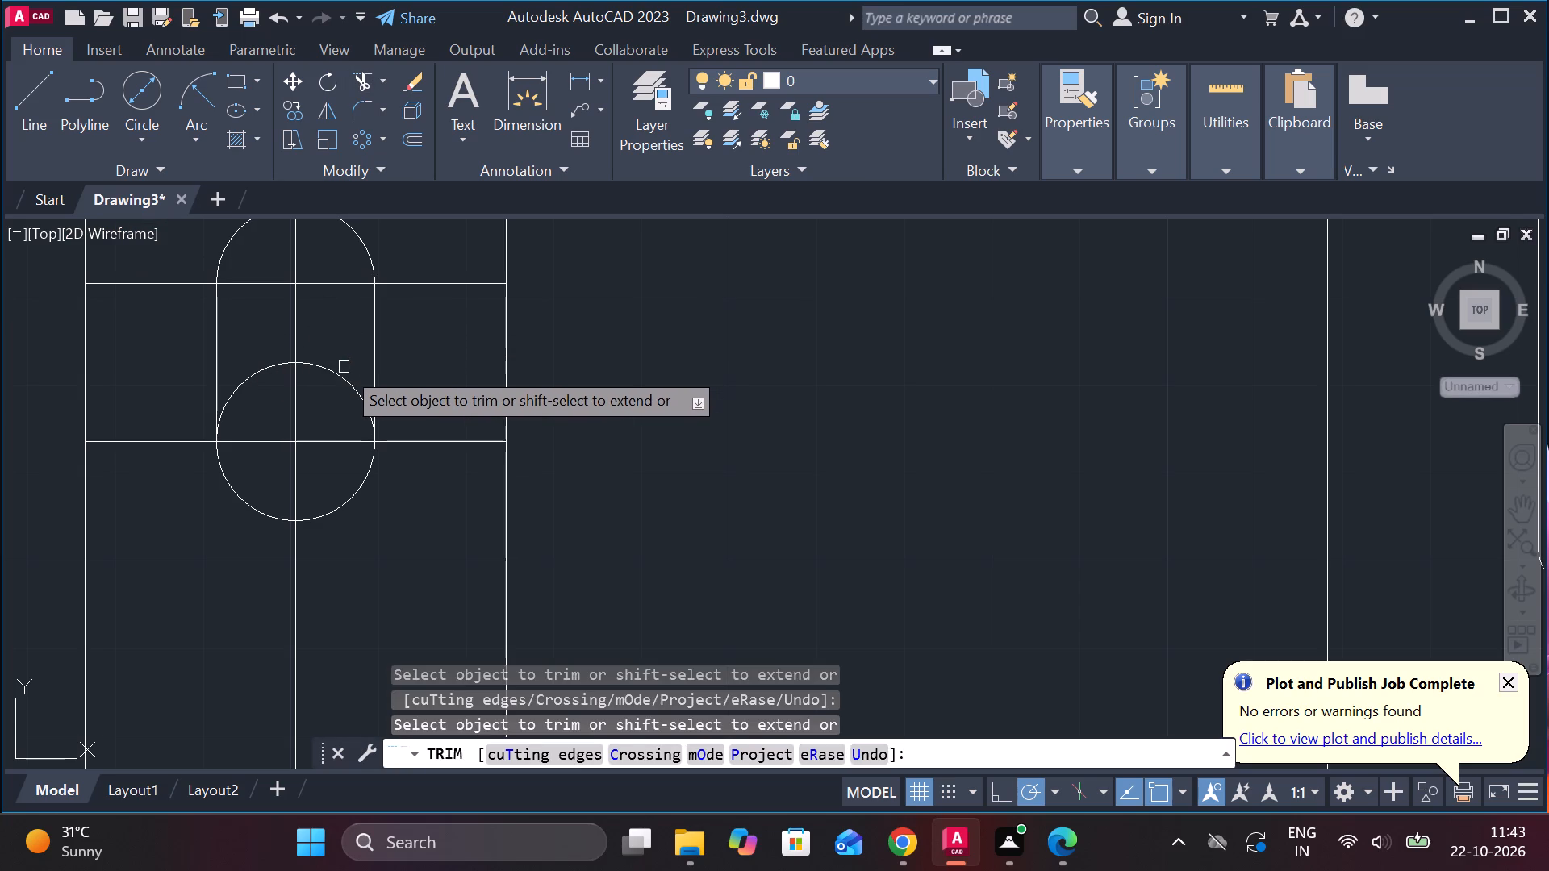
pyautogui.click(344, 377)
pyautogui.click(265, 372)
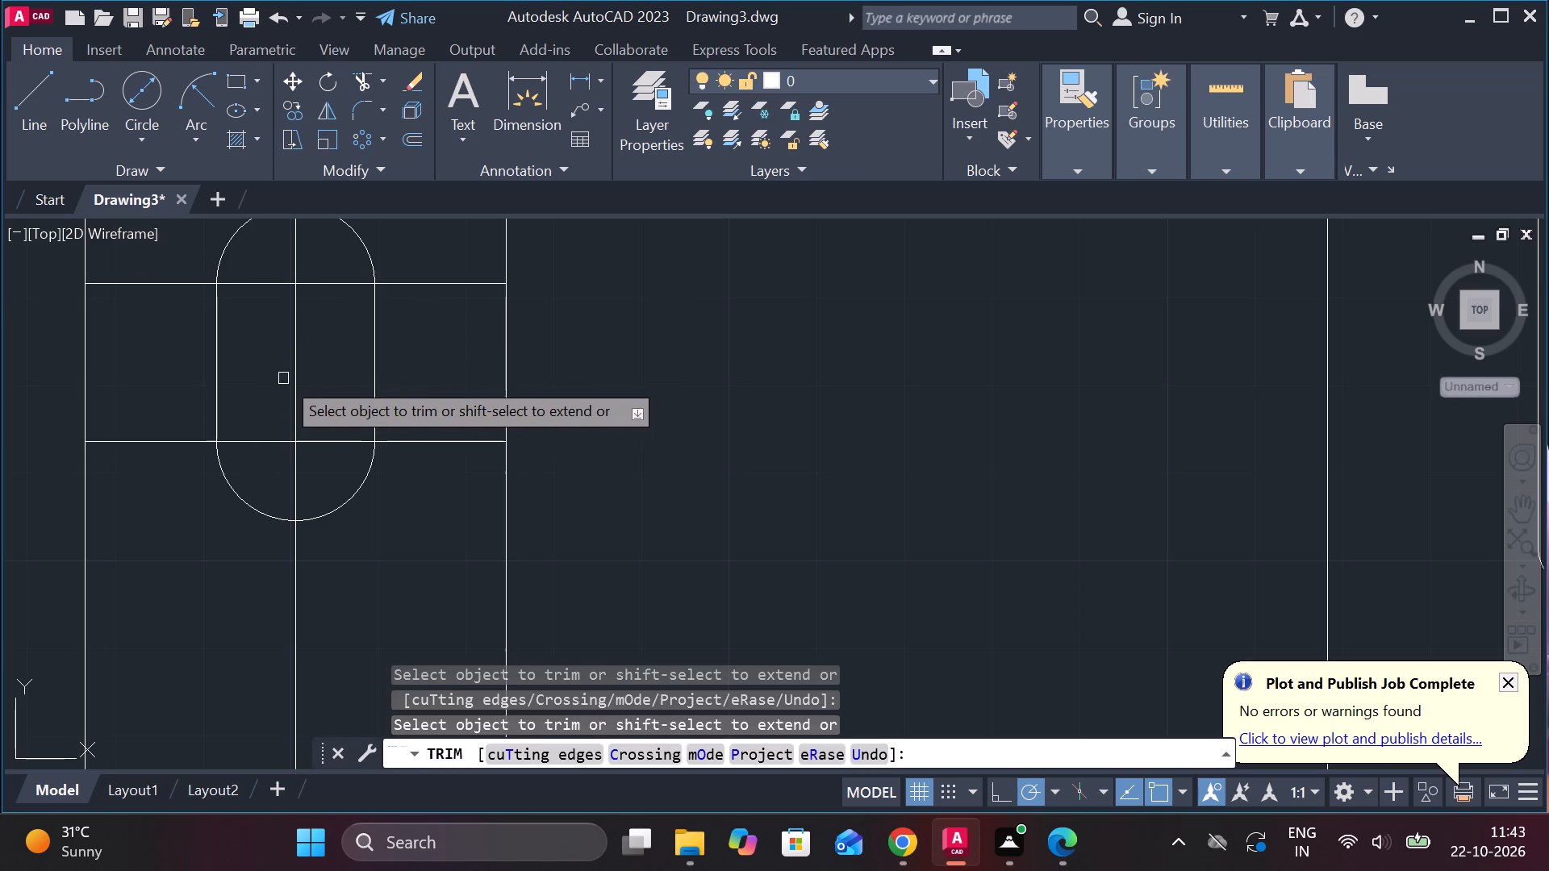
# Trim both inner horizontal lines between the slot's right side and the right edge of the 48 x 80 view.
pyautogui.scroll(-2, 353, 340)
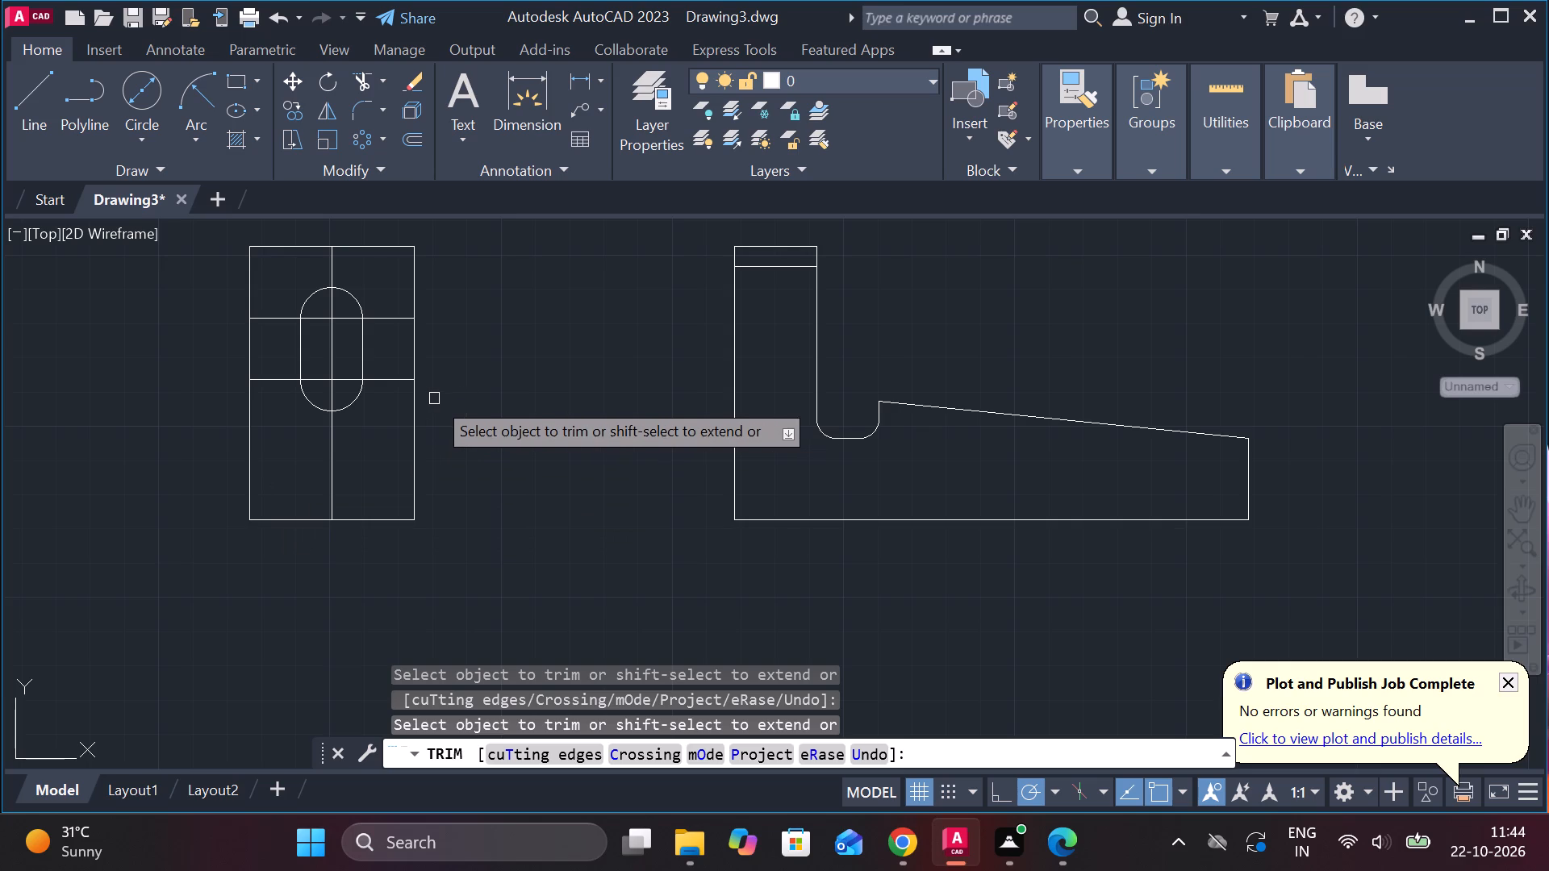
pyautogui.click(397, 385)
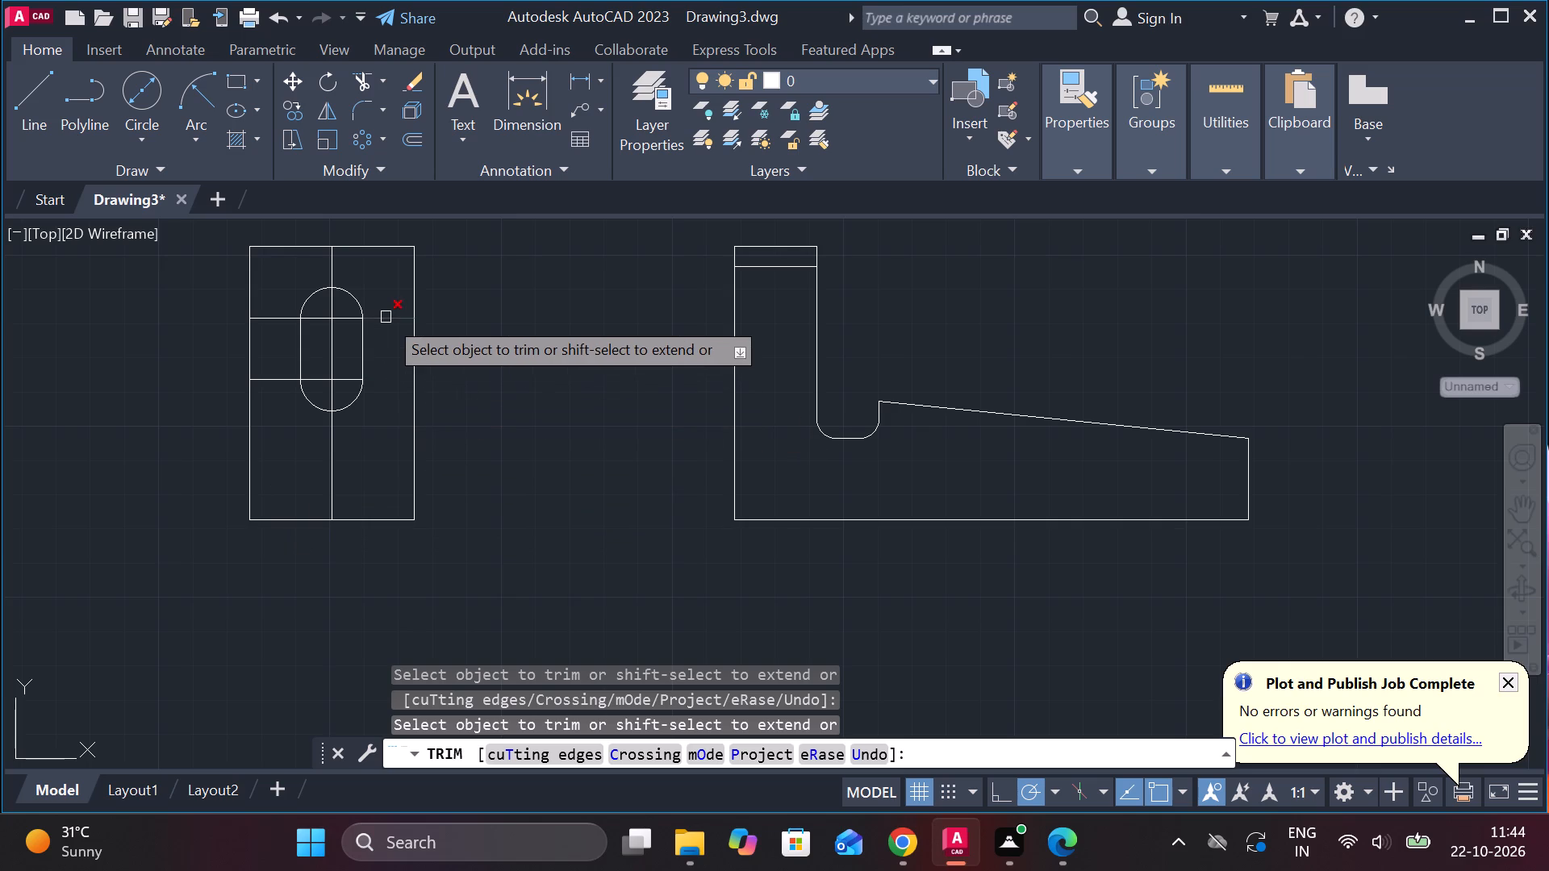
pyautogui.click(386, 317)
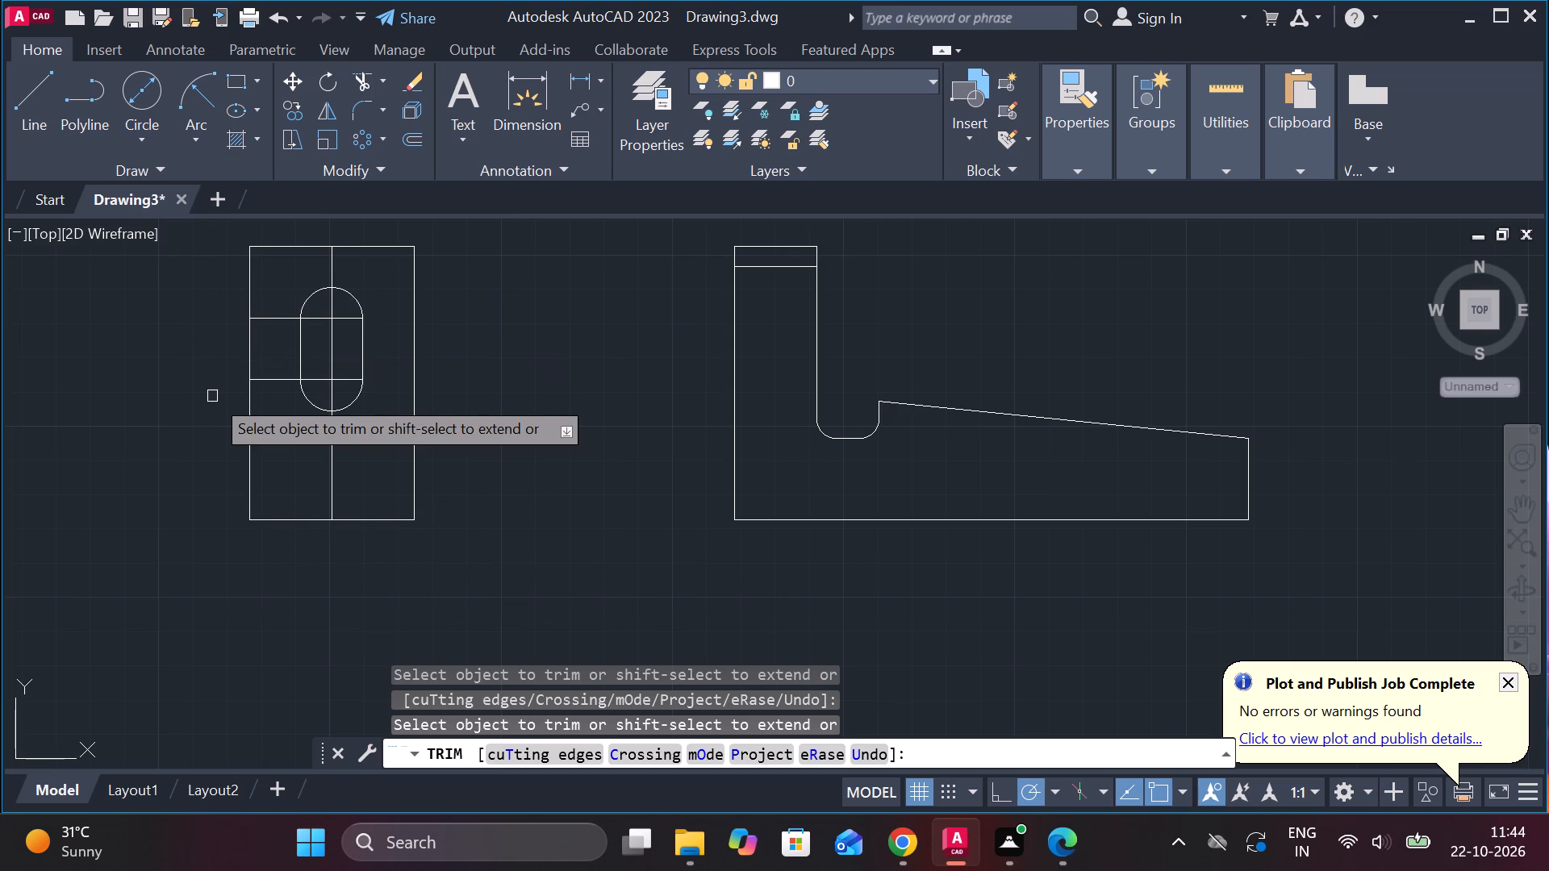
pyautogui.press('Escape')
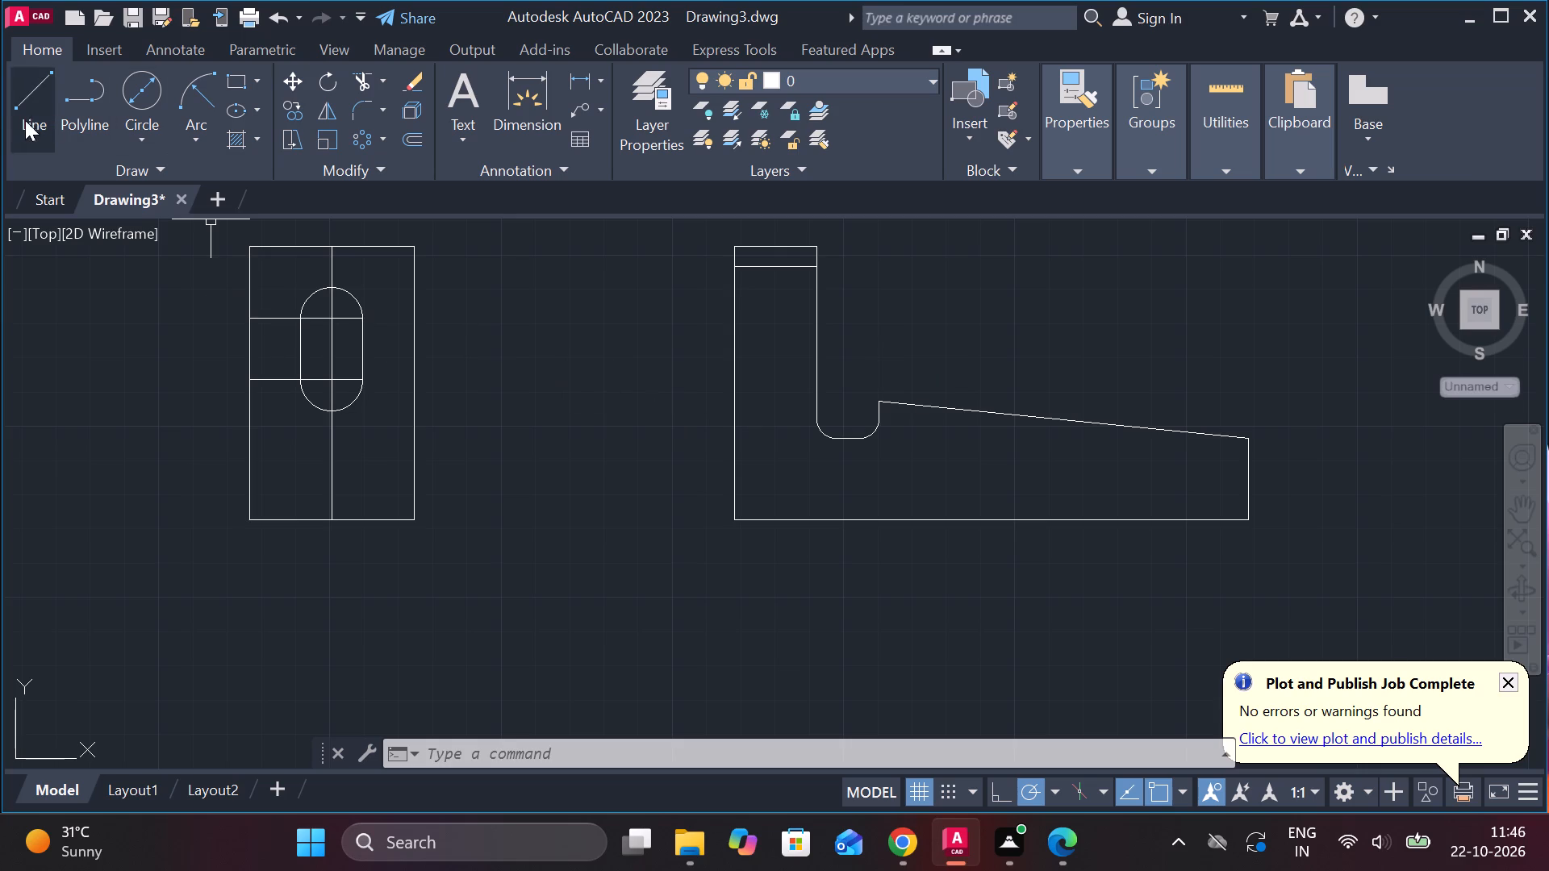
# Draw a horizontal polyline about 200 long from the slope's upper corner leftwards across the 48 x 80 view.
pyautogui.click(58, 113)
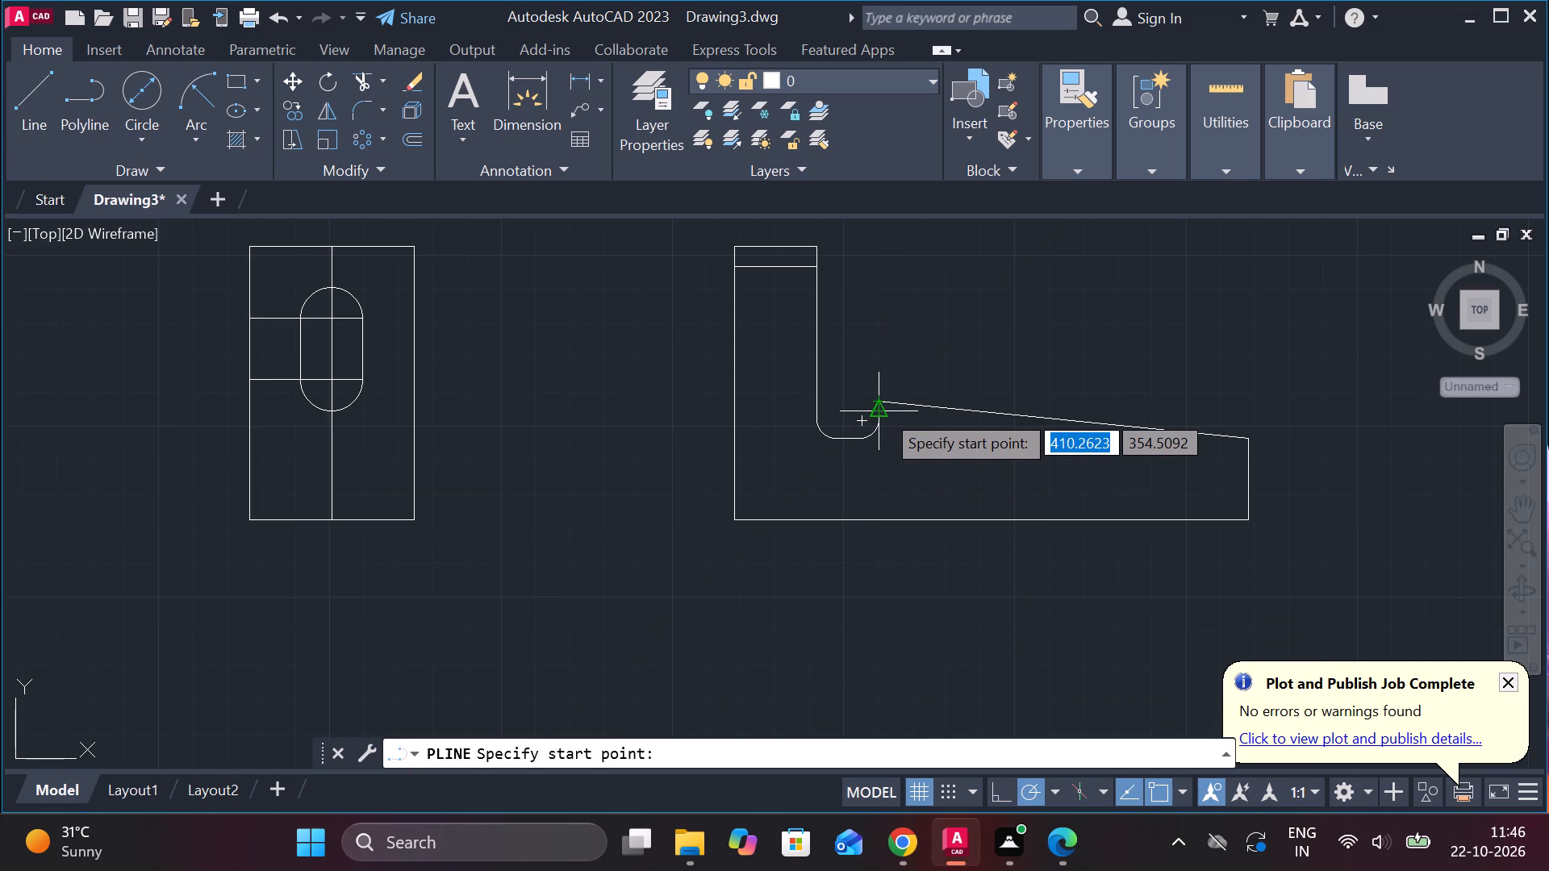
pyautogui.scroll(4, 883, 410)
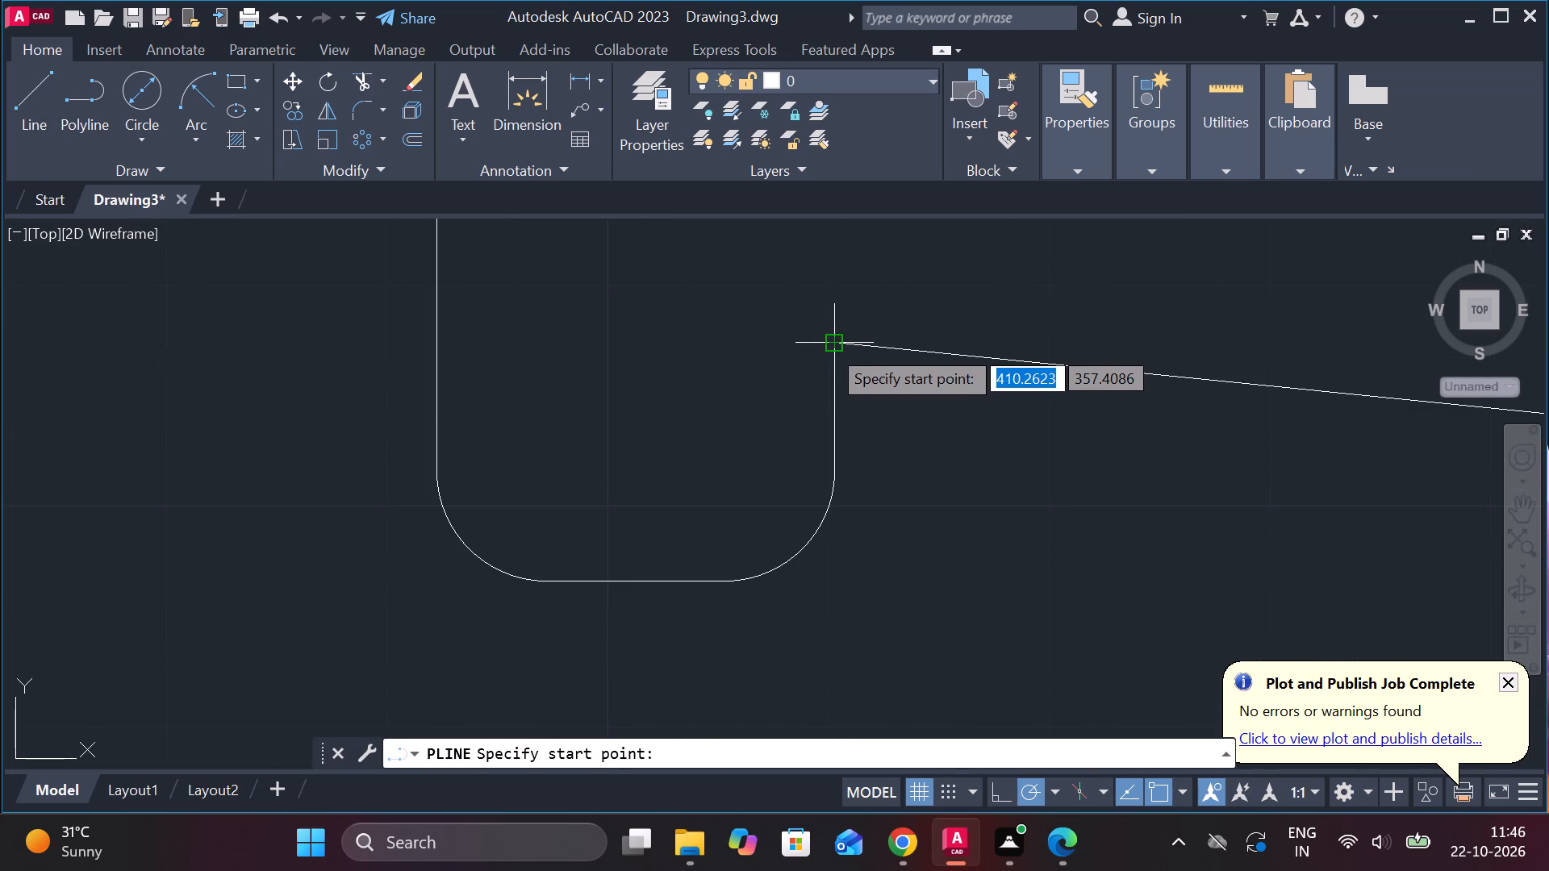
pyautogui.click(829, 346)
pyautogui.scroll(-4, 286, 368)
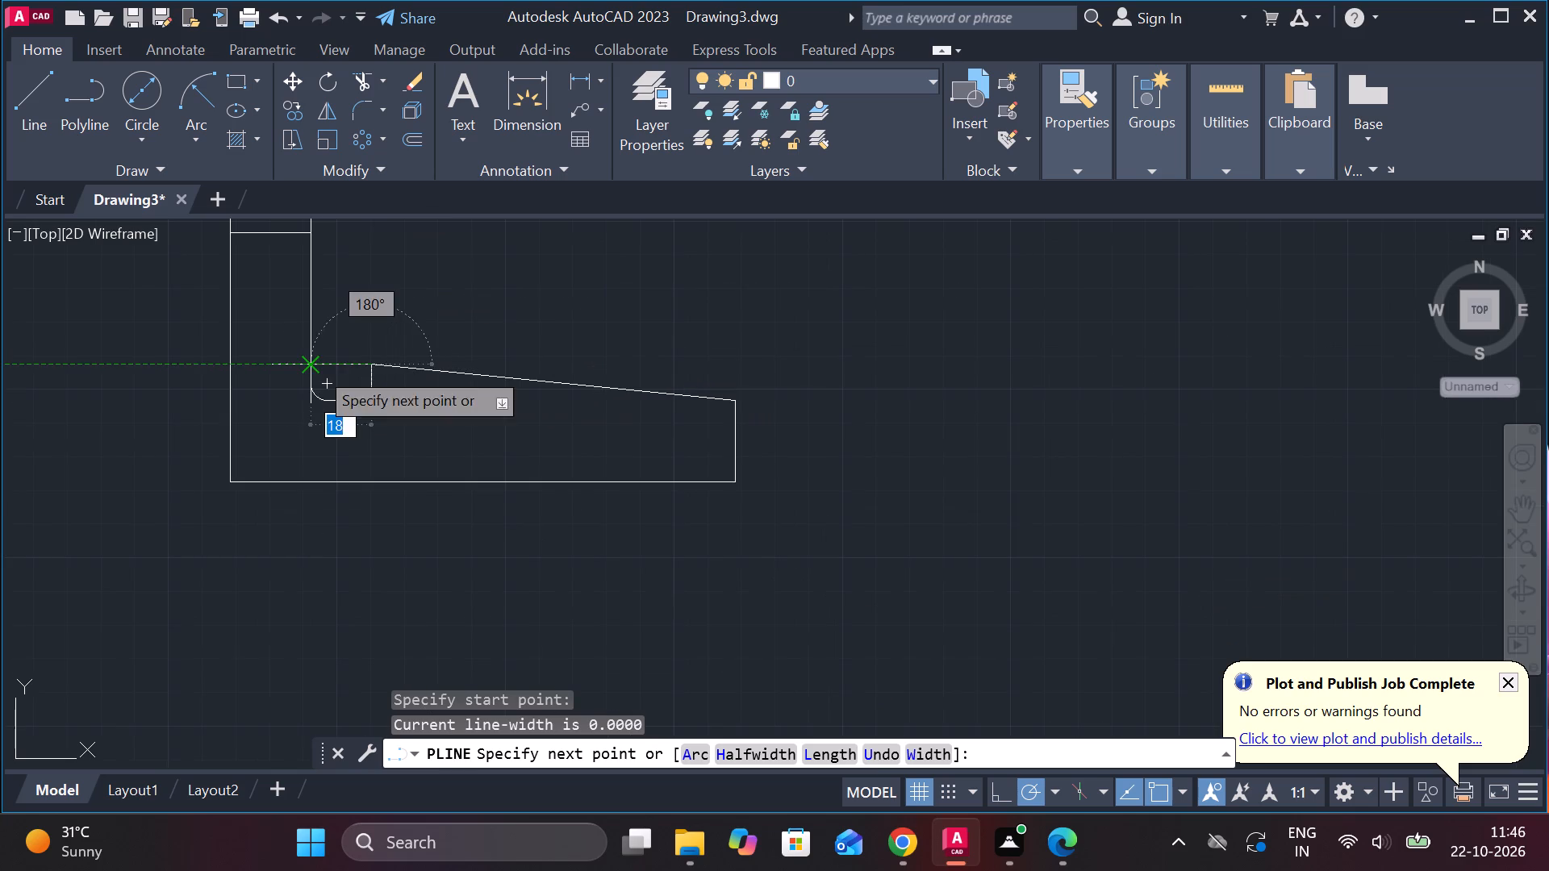
pyautogui.scroll(-4, 1116, 354)
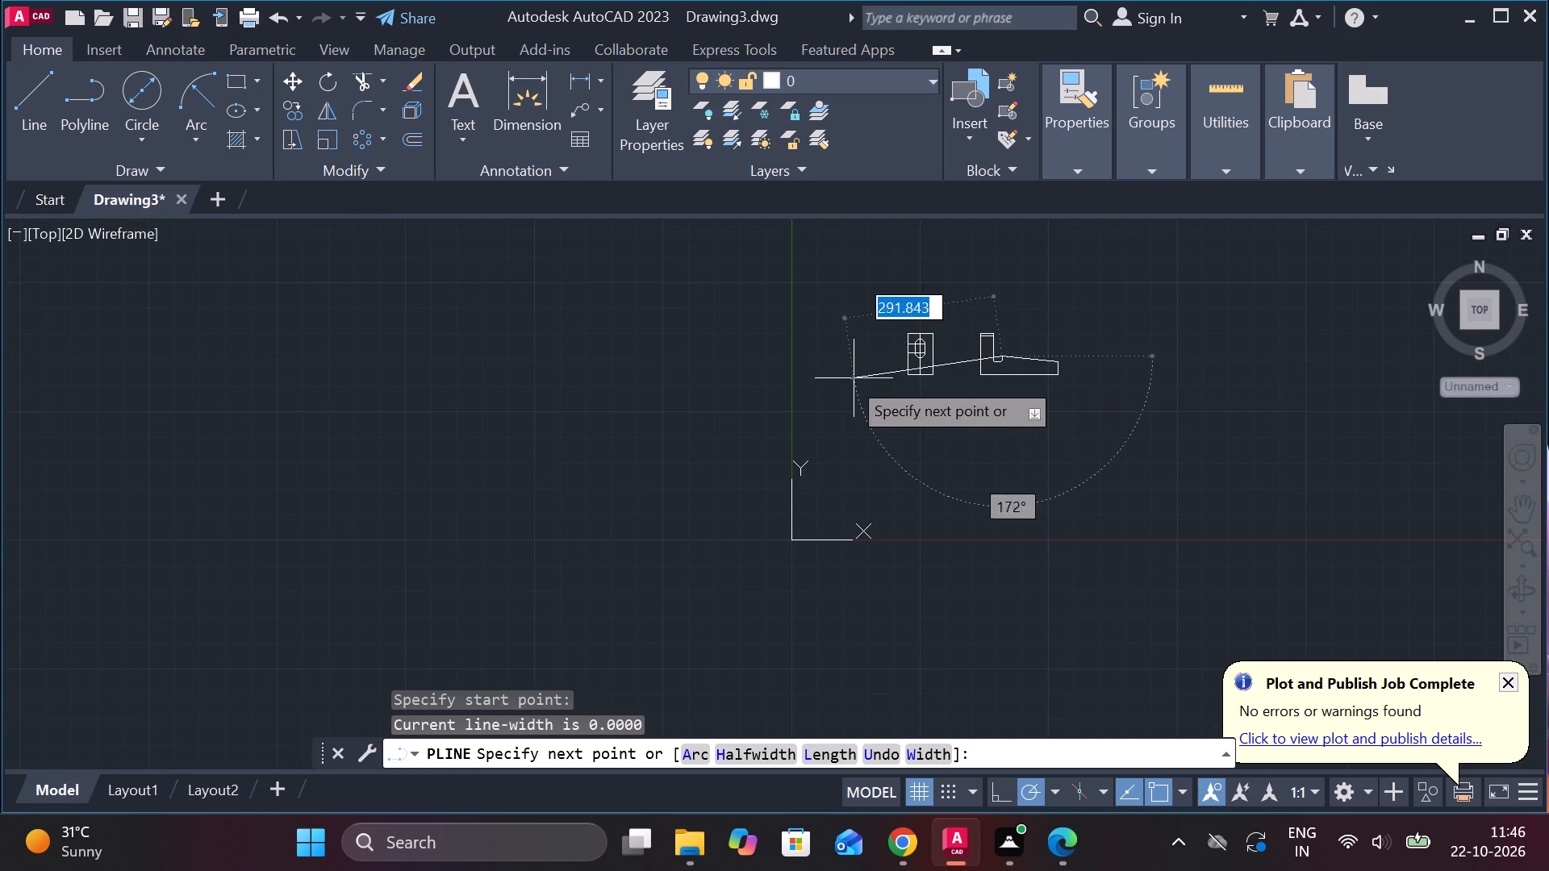
pyautogui.scroll(4, 788, 371)
pyautogui.scroll(-1, 1096, 306)
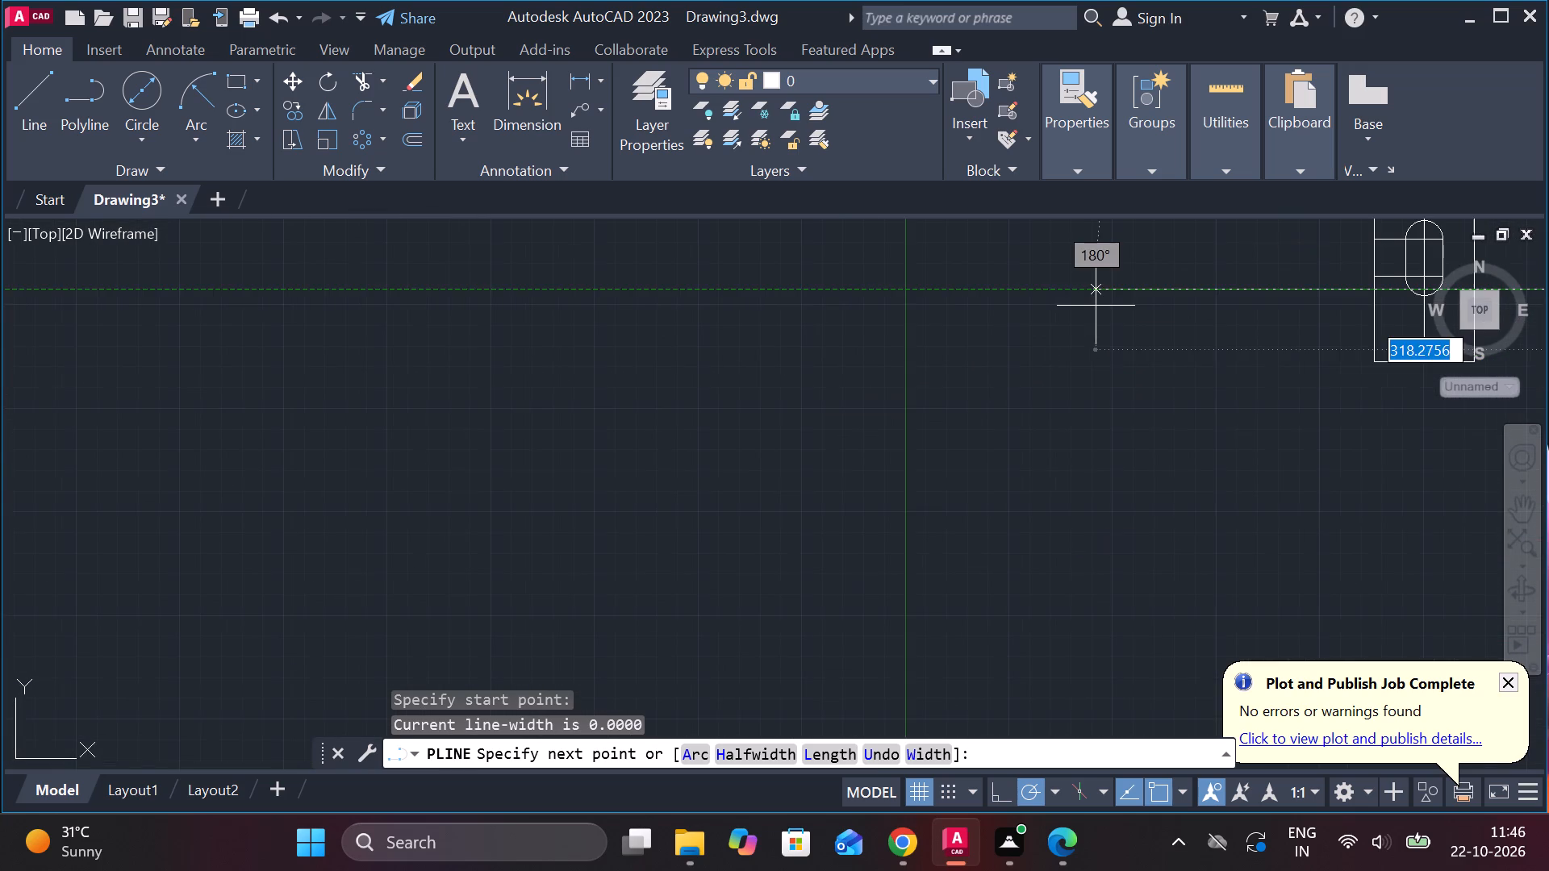
pyautogui.scroll(-3, 1096, 306)
pyautogui.scroll(4, 1232, 310)
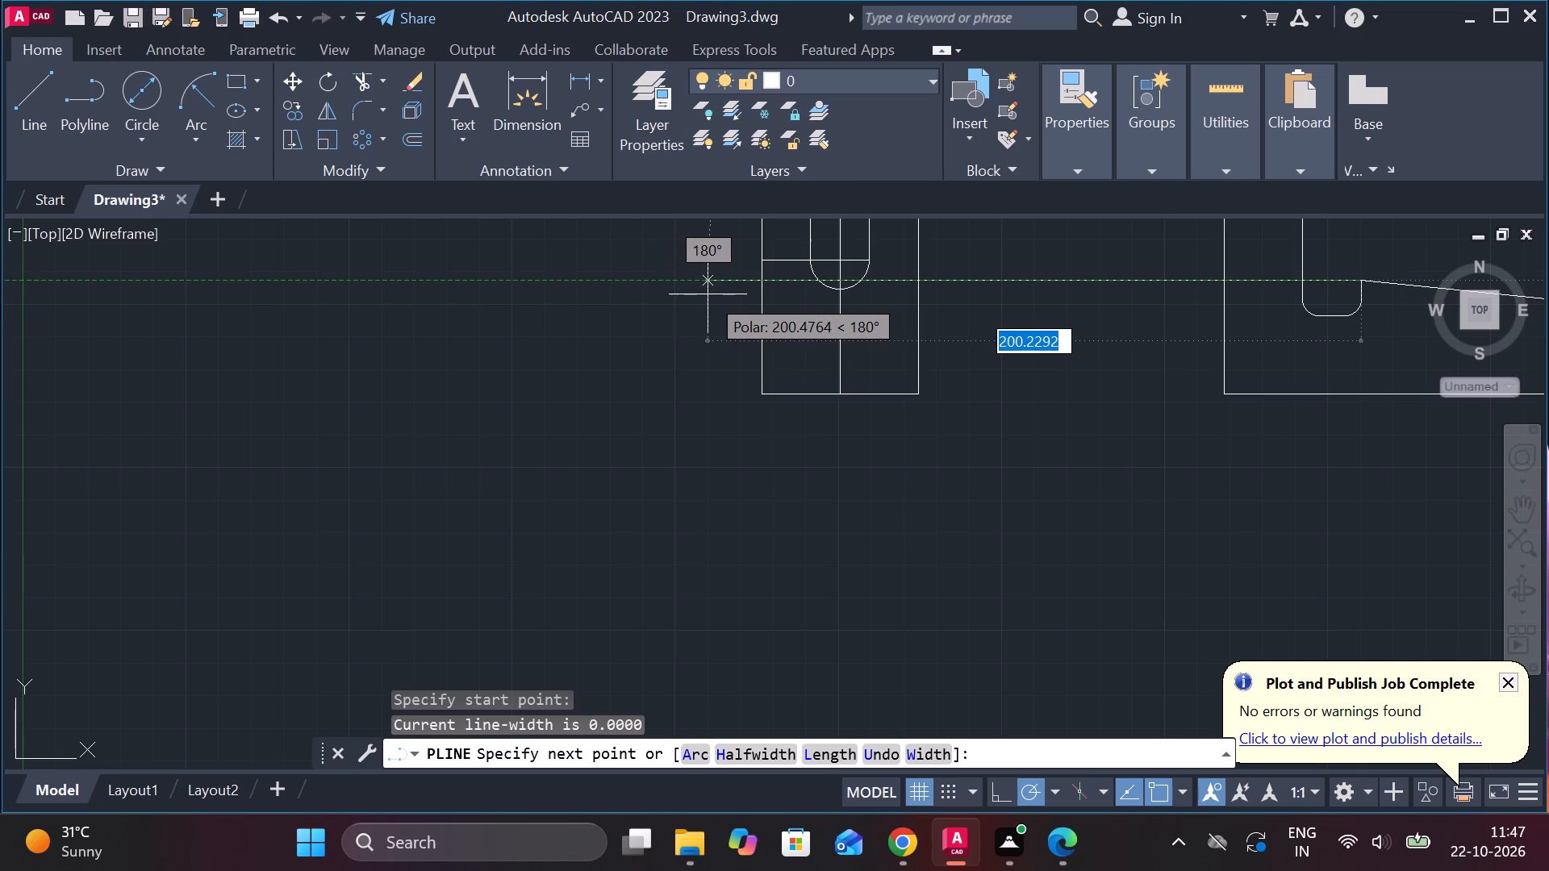
pyautogui.click(708, 294)
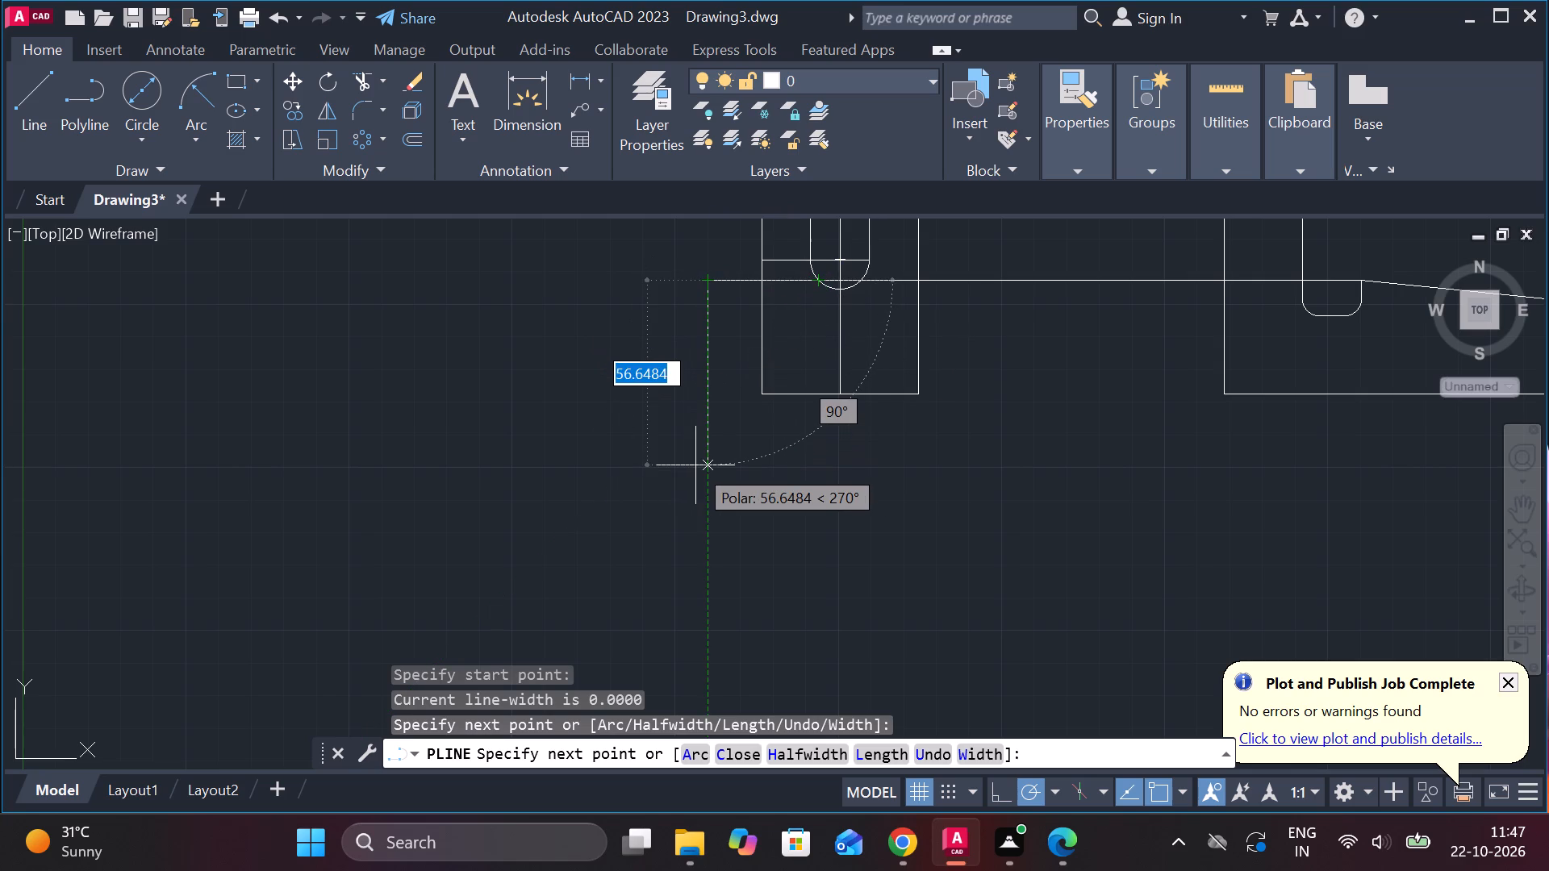
pyautogui.press('Escape')
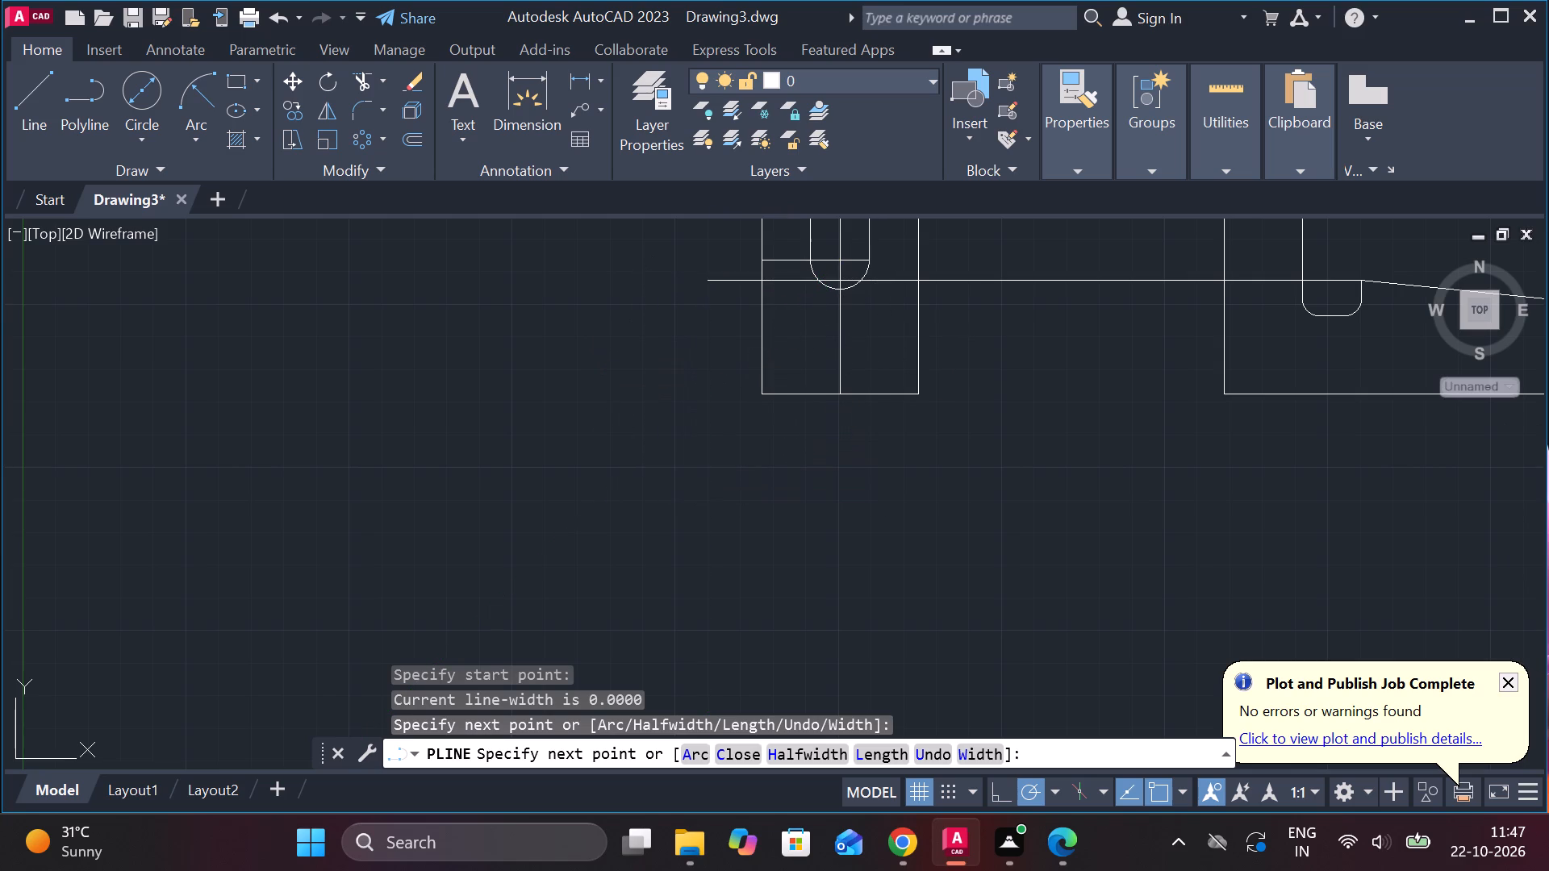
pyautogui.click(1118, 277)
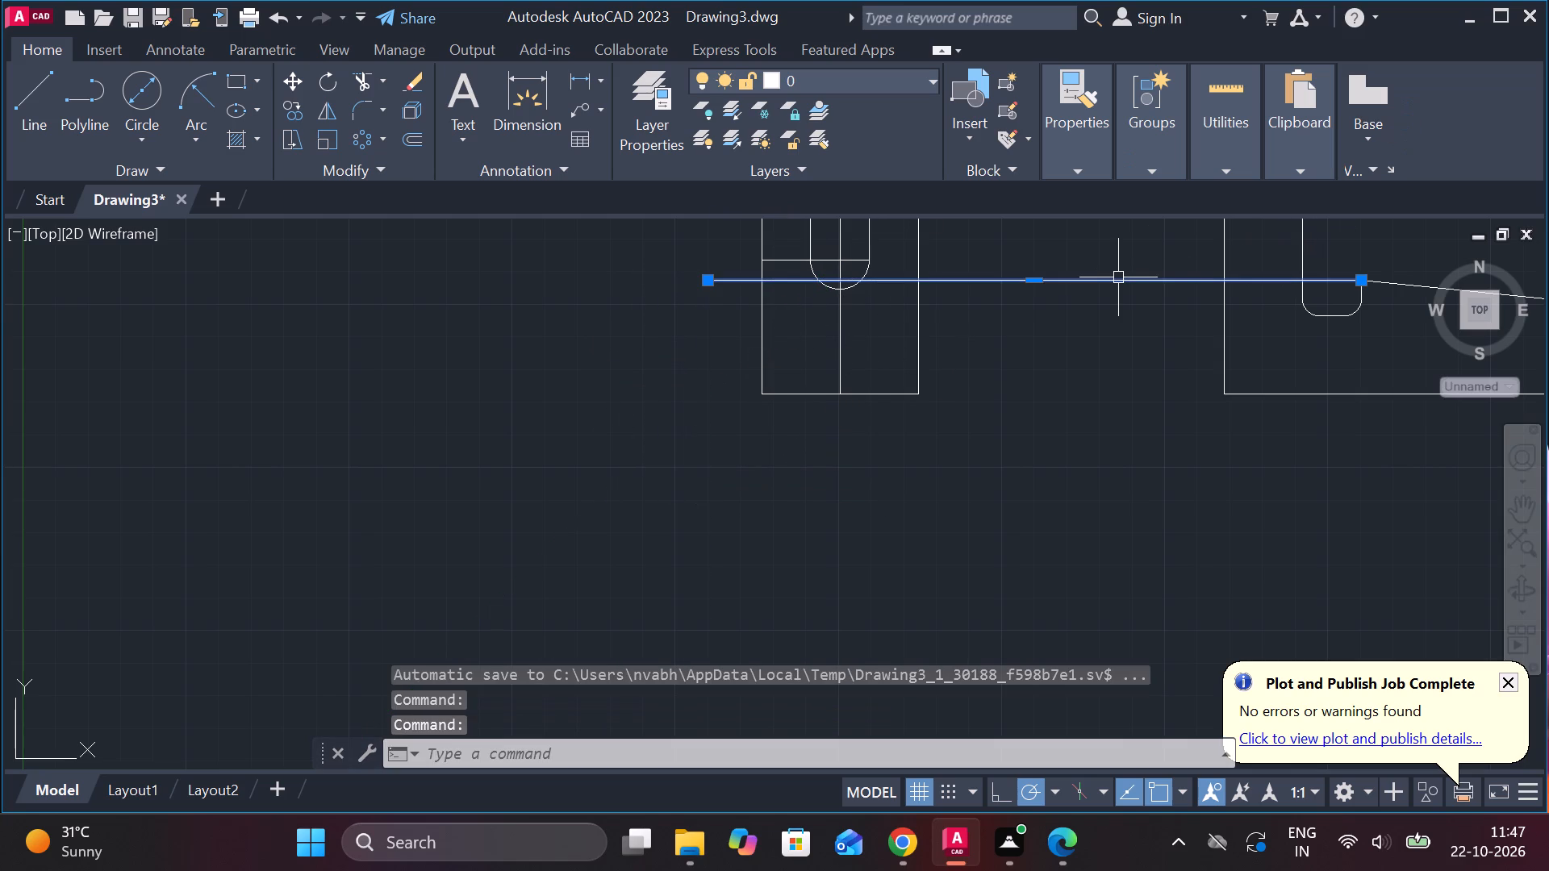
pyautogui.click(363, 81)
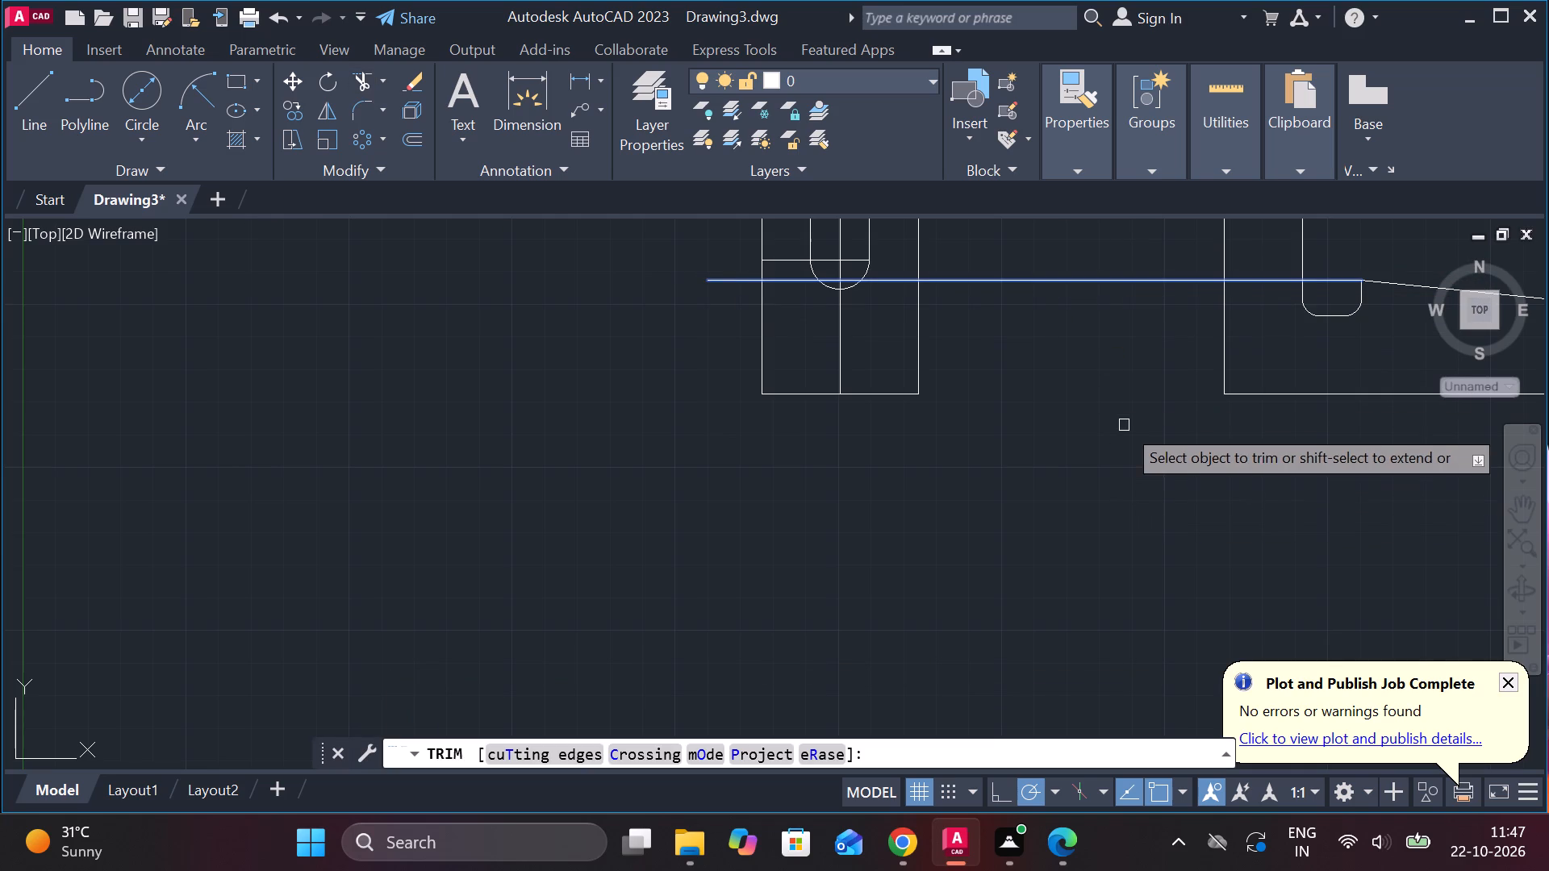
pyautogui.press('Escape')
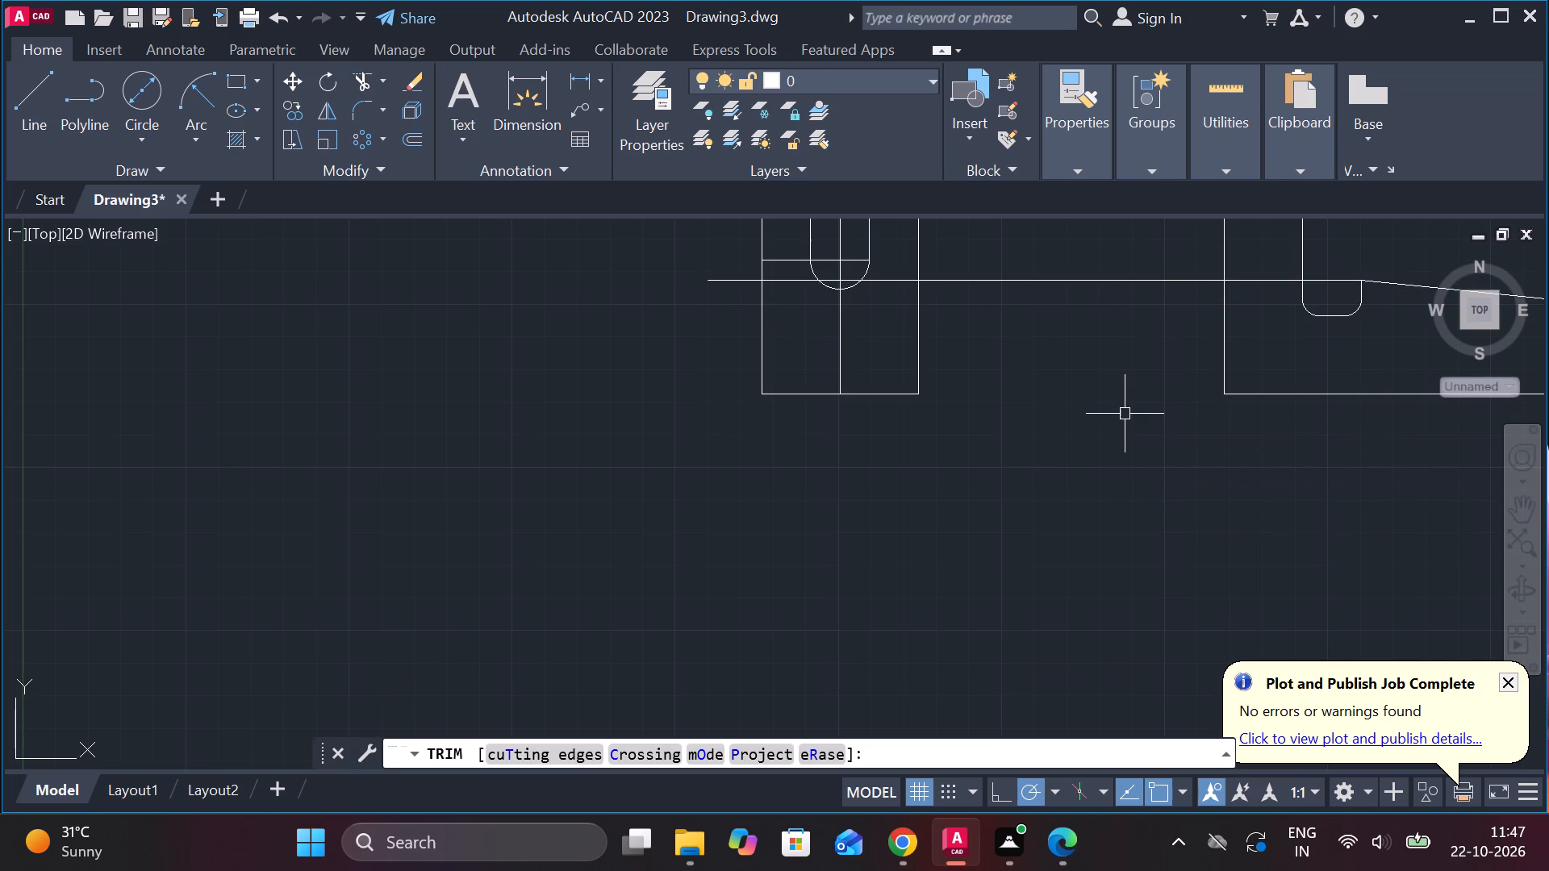
# Trim the projection polyline's portions between the two views and across the groove opening.
pyautogui.click(357, 86)
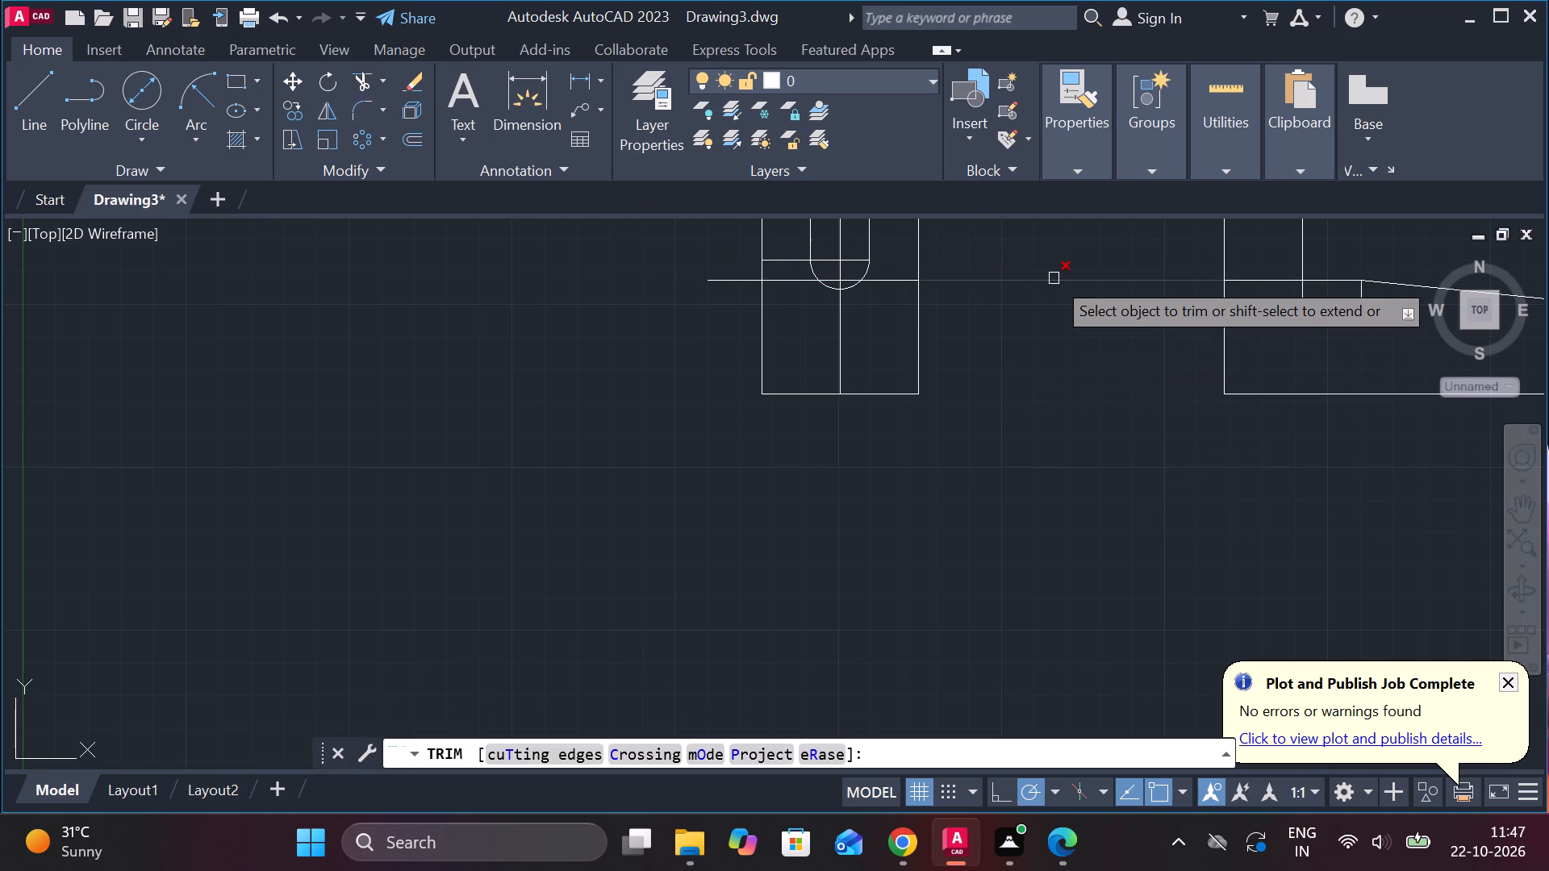
pyautogui.click(1054, 281)
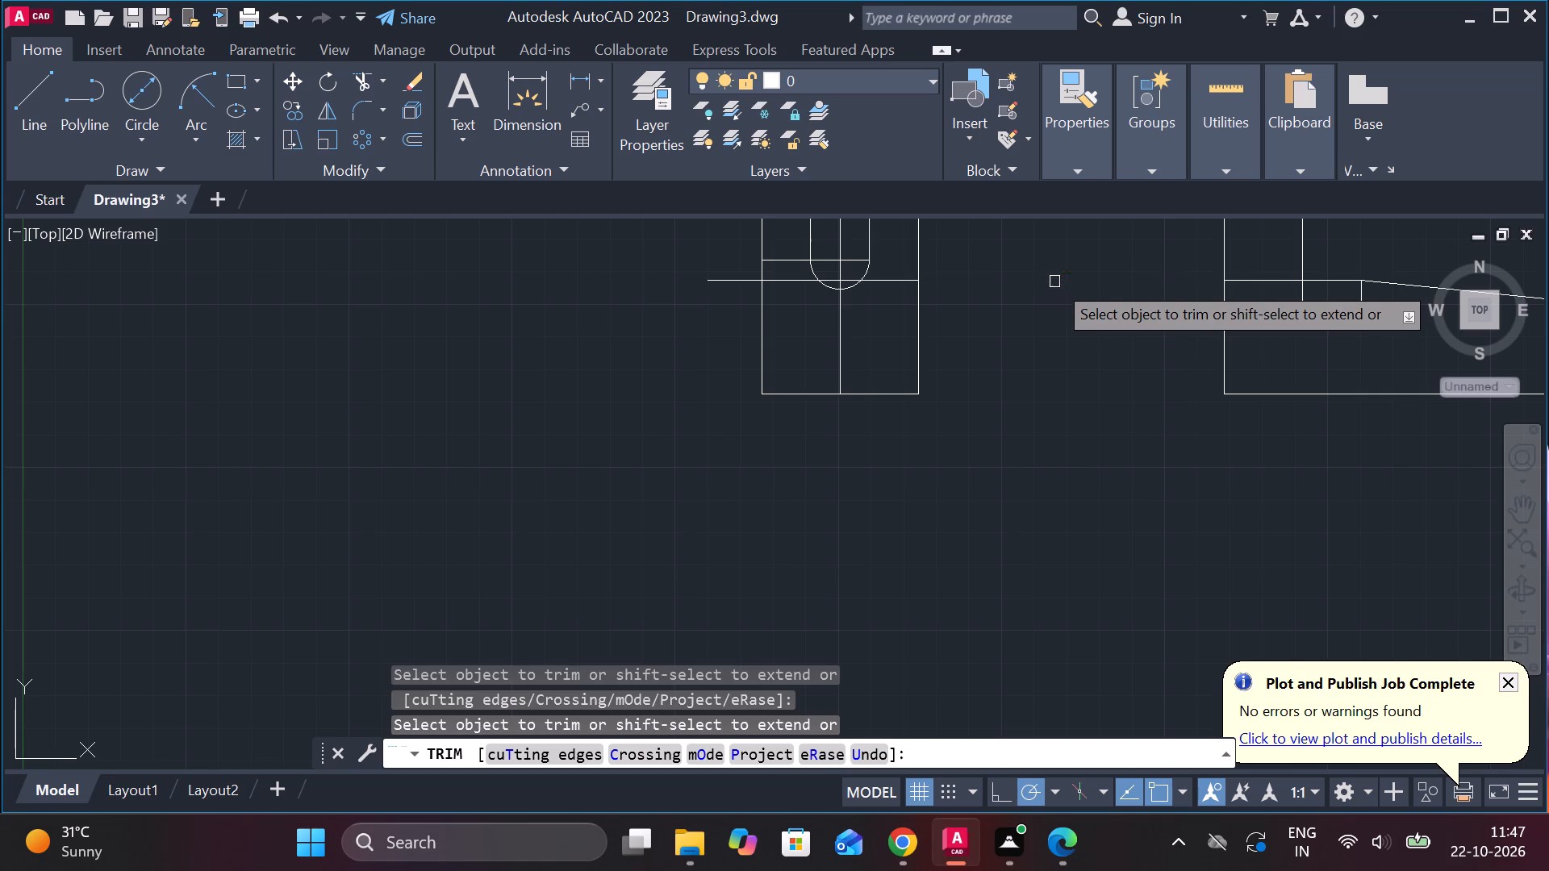
pyautogui.click(1342, 283)
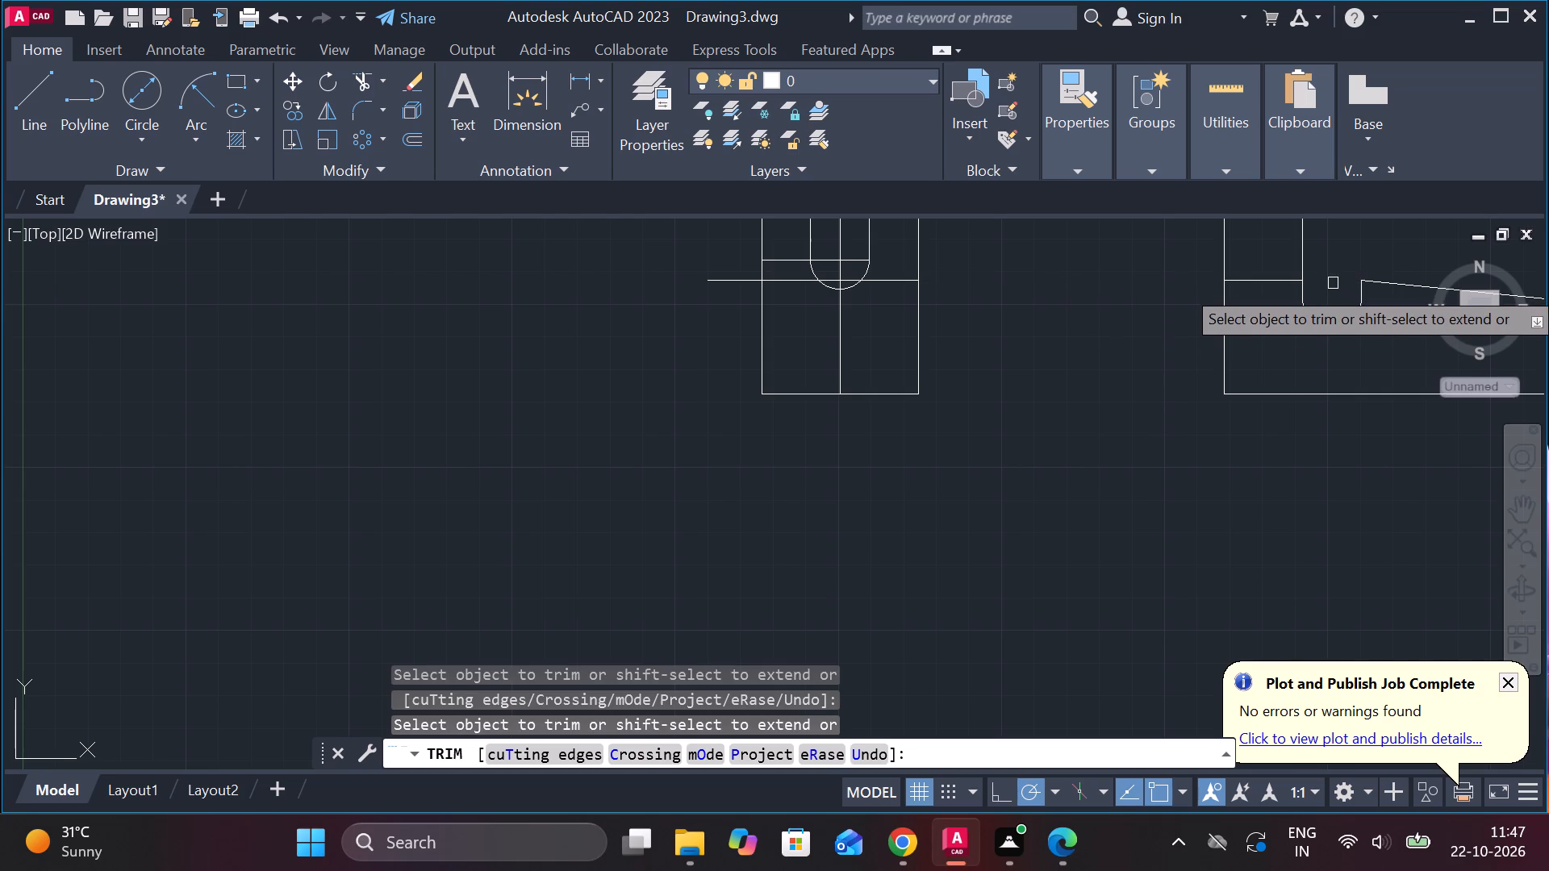
# Draw a horizontal line about 204 long from the left end of the groove's flat bottom leftwards across the 48 x 80 view.
pyautogui.scroll(-4, 1036, 323)
pyautogui.scroll(1, 1036, 323)
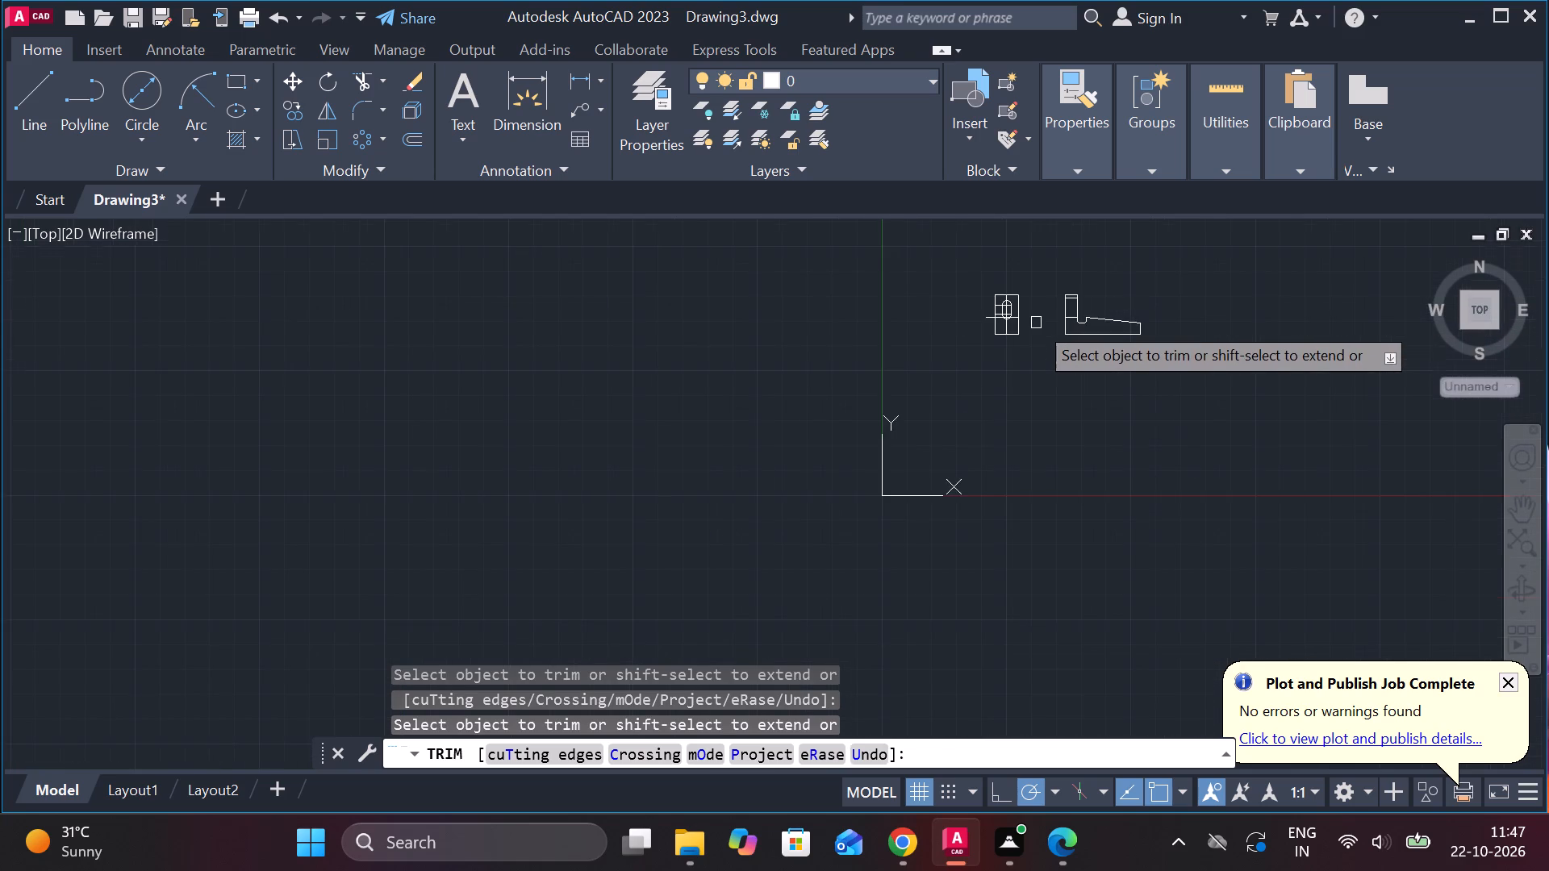
pyautogui.scroll(3, 1036, 323)
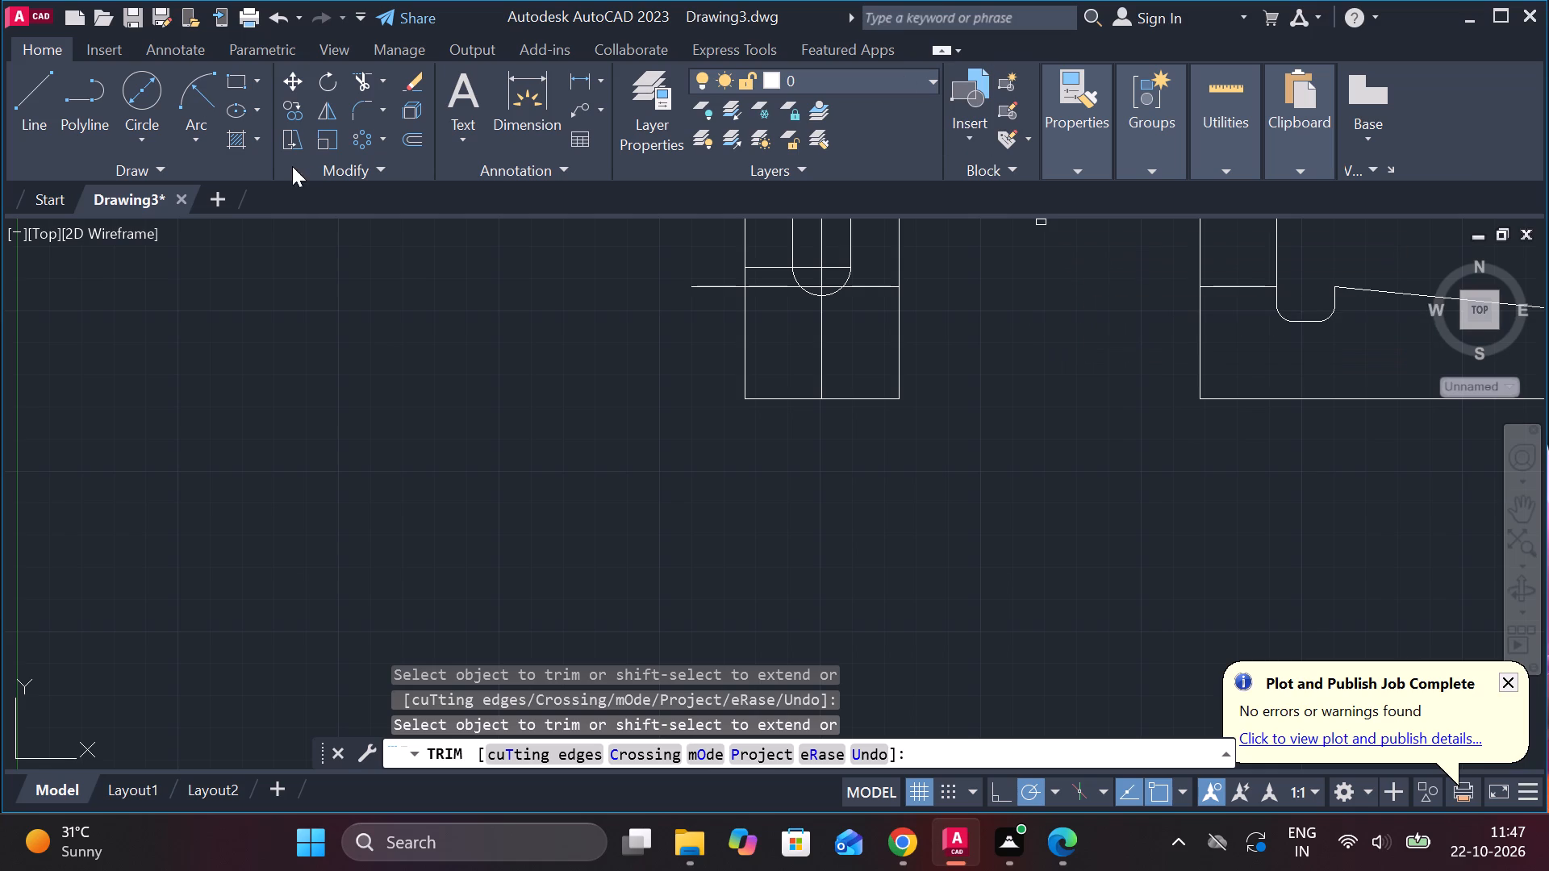
pyautogui.click(41, 91)
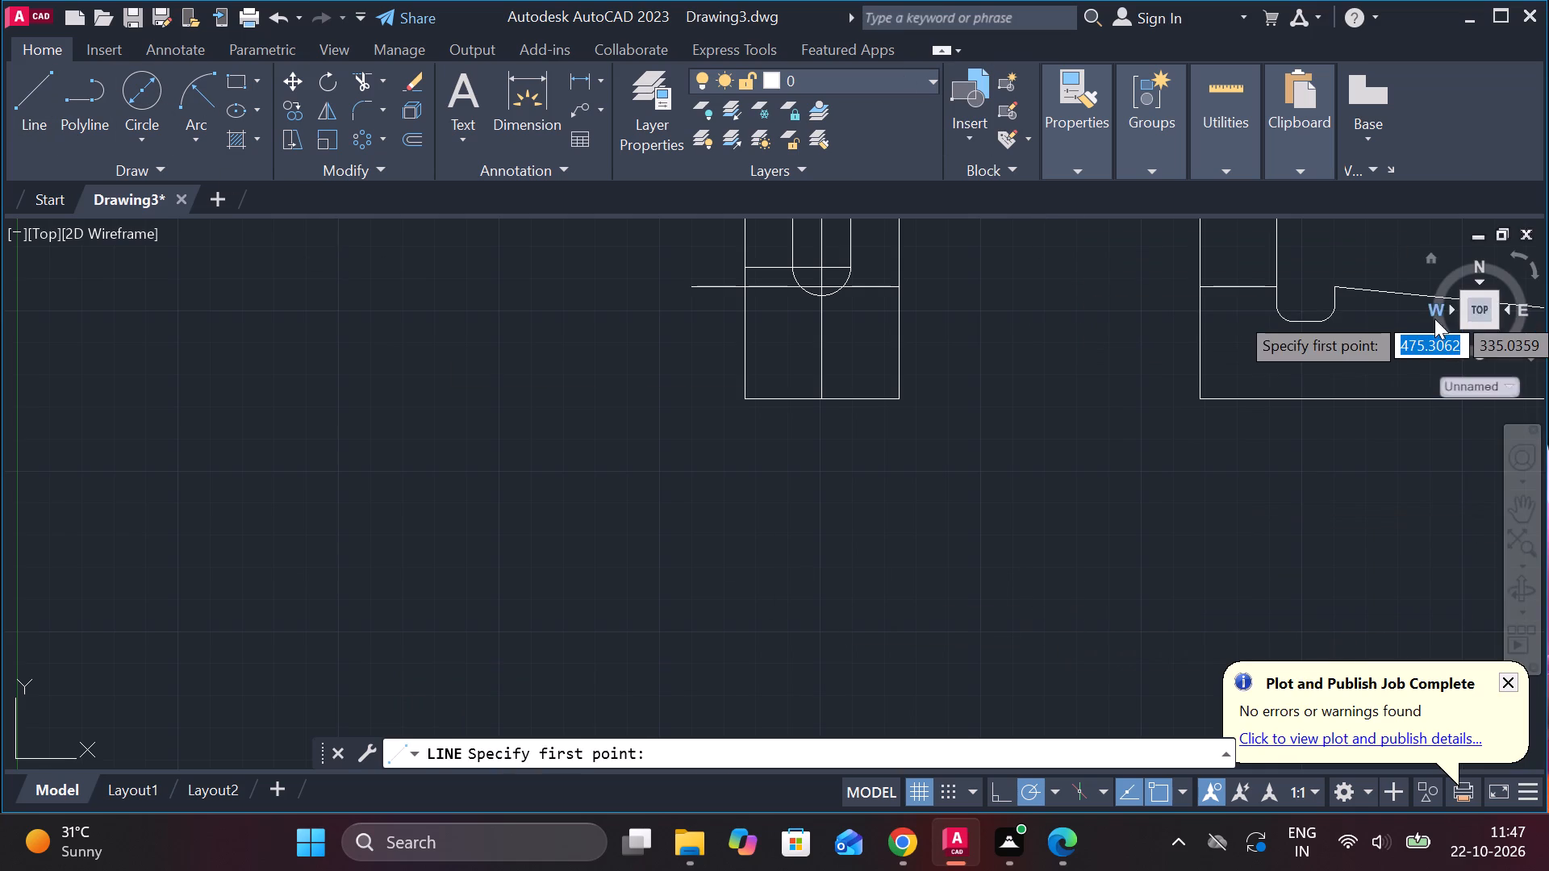
pyautogui.scroll(2, 1344, 323)
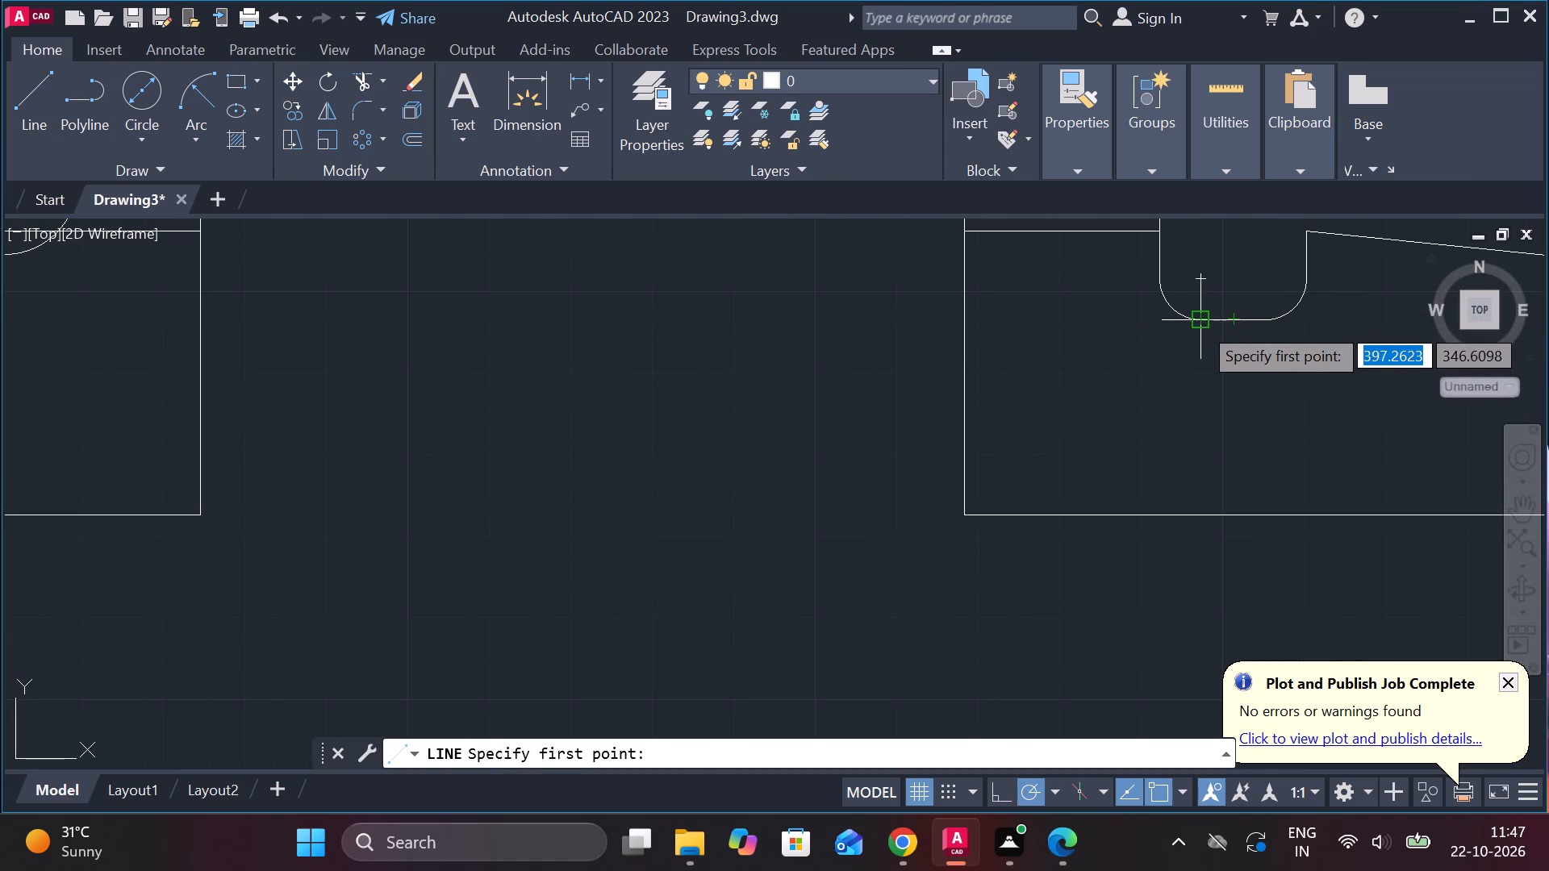
pyautogui.click(1200, 323)
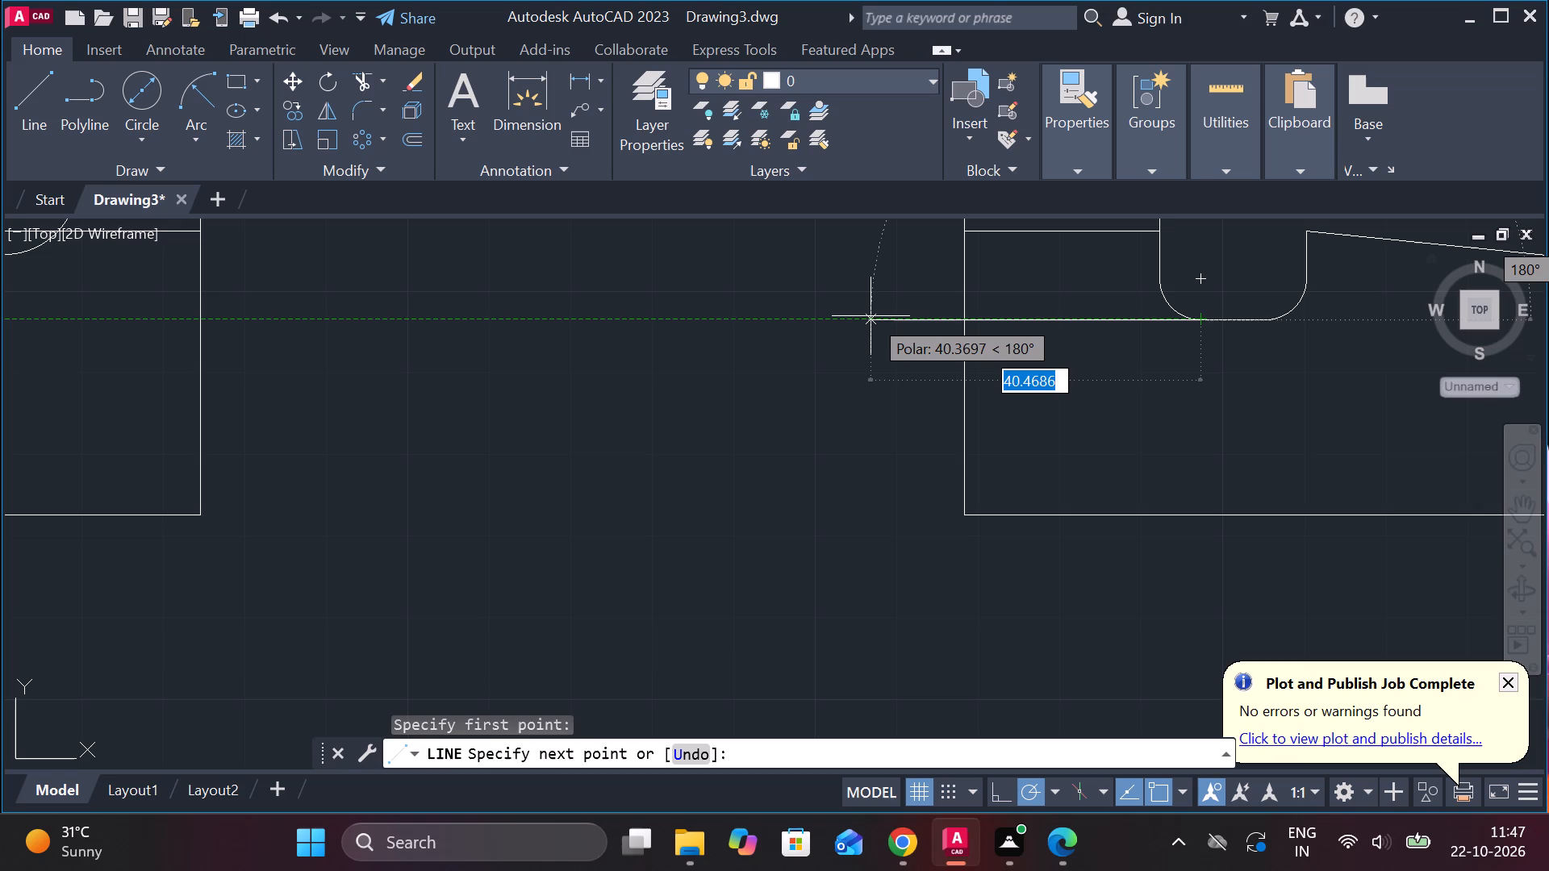
pyautogui.scroll(-3, 871, 316)
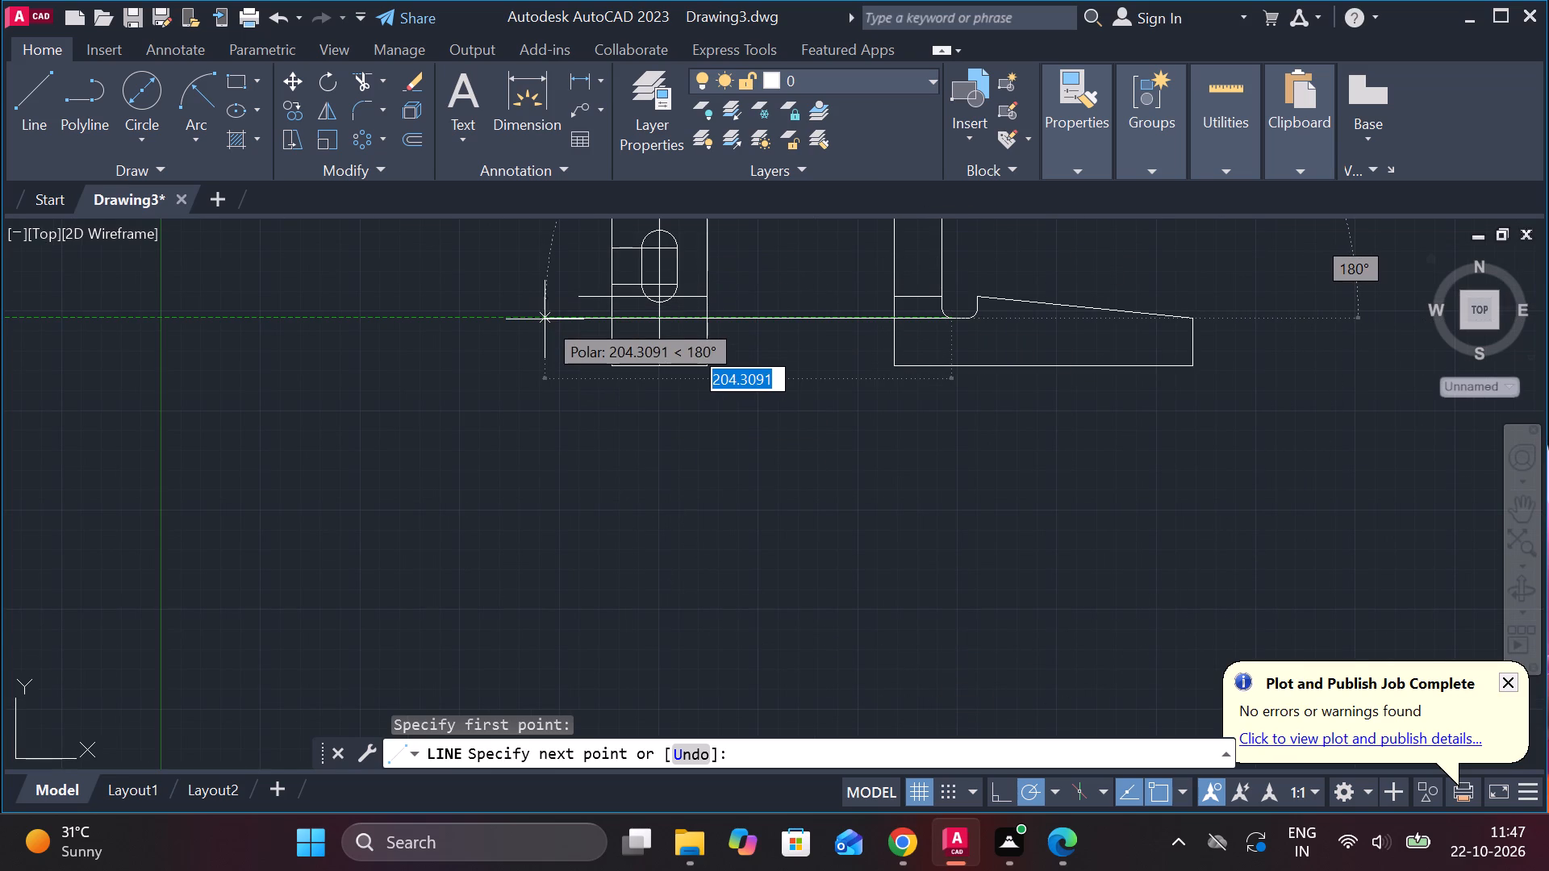
pyautogui.click(545, 319)
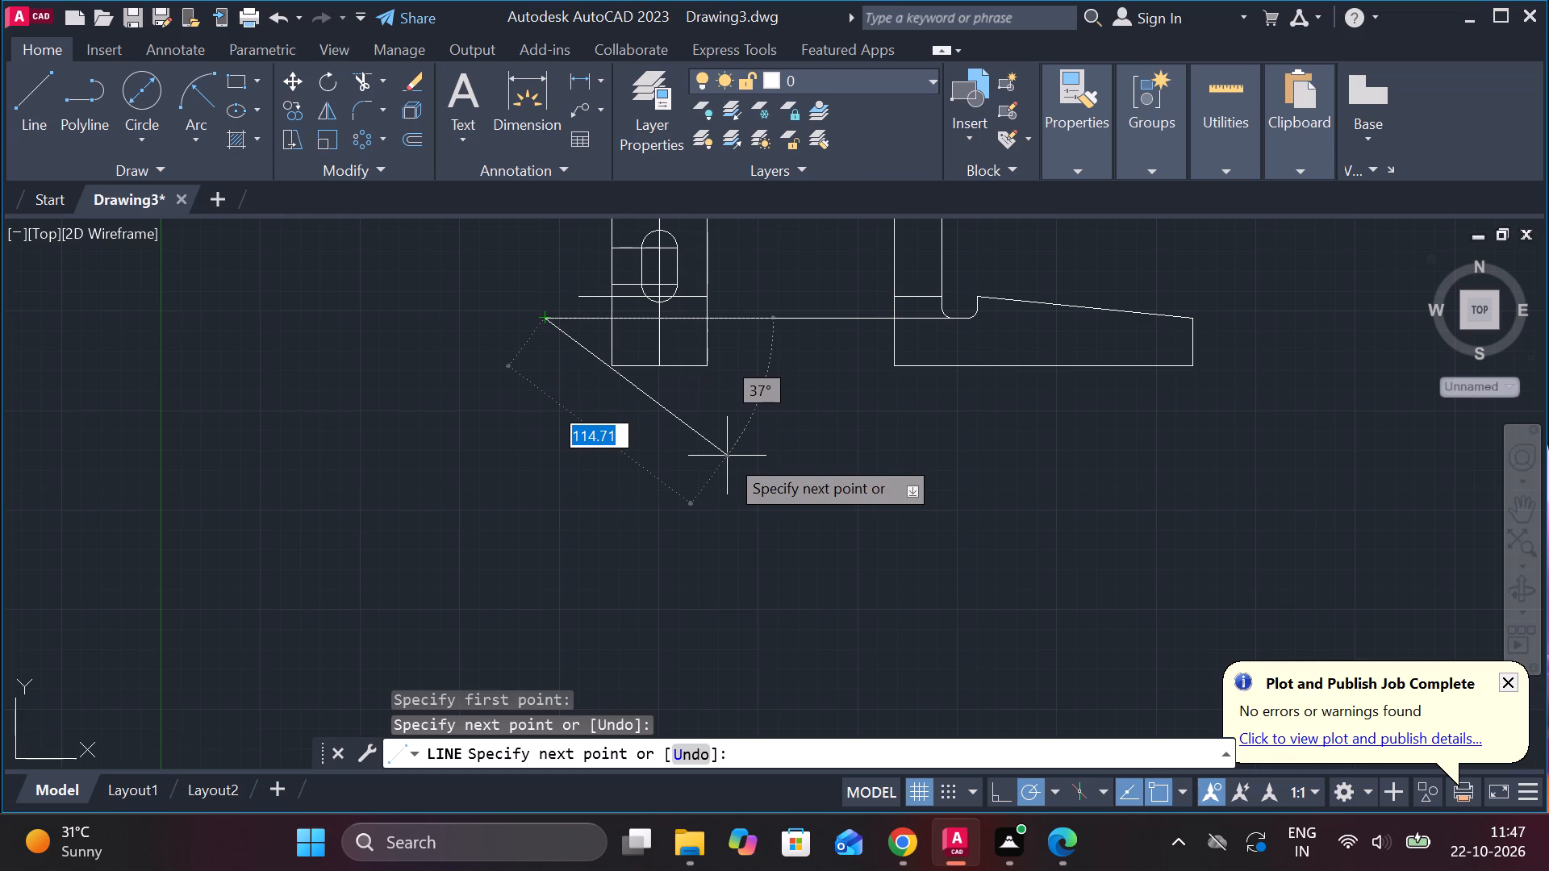
pyautogui.press('Escape')
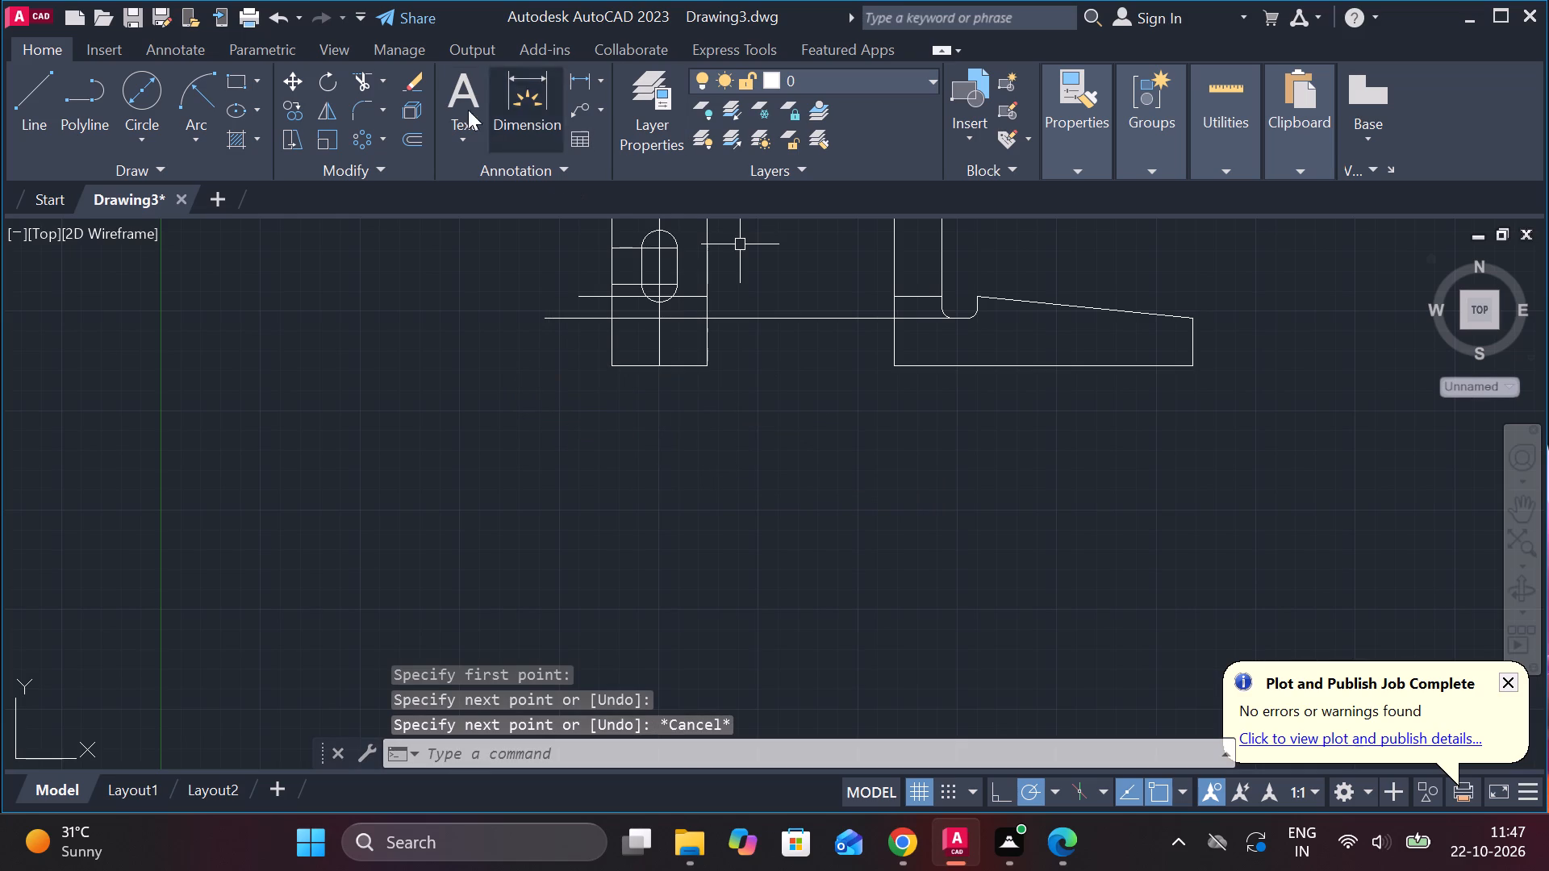
# Trim the portion of the groove-bottom projection line lying between the two views.
pyautogui.click(361, 83)
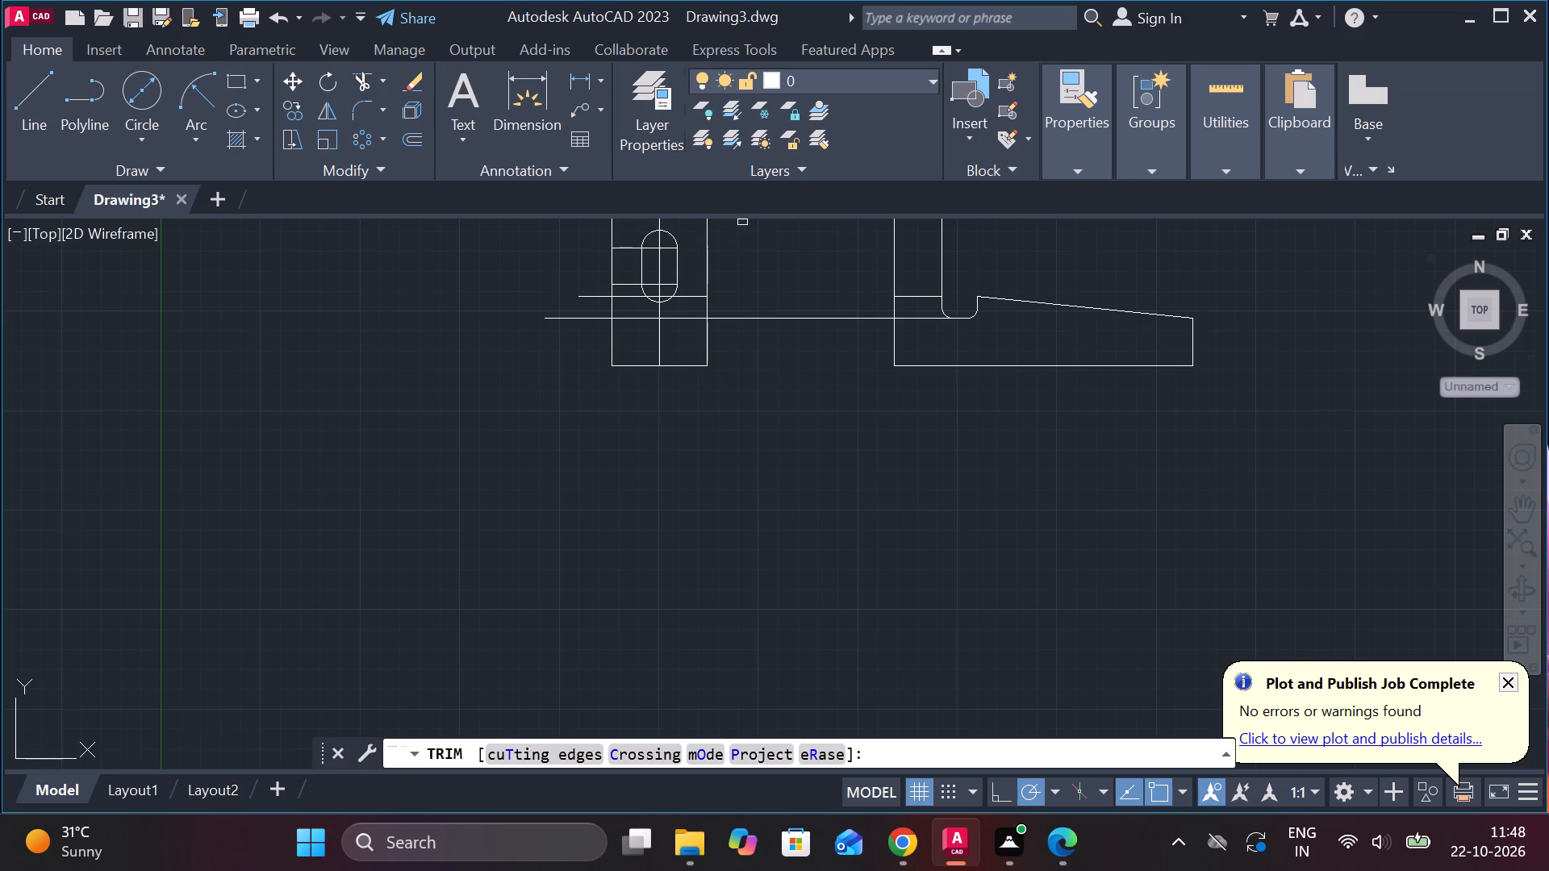
pyautogui.click(777, 318)
pyautogui.scroll(2, 732, 410)
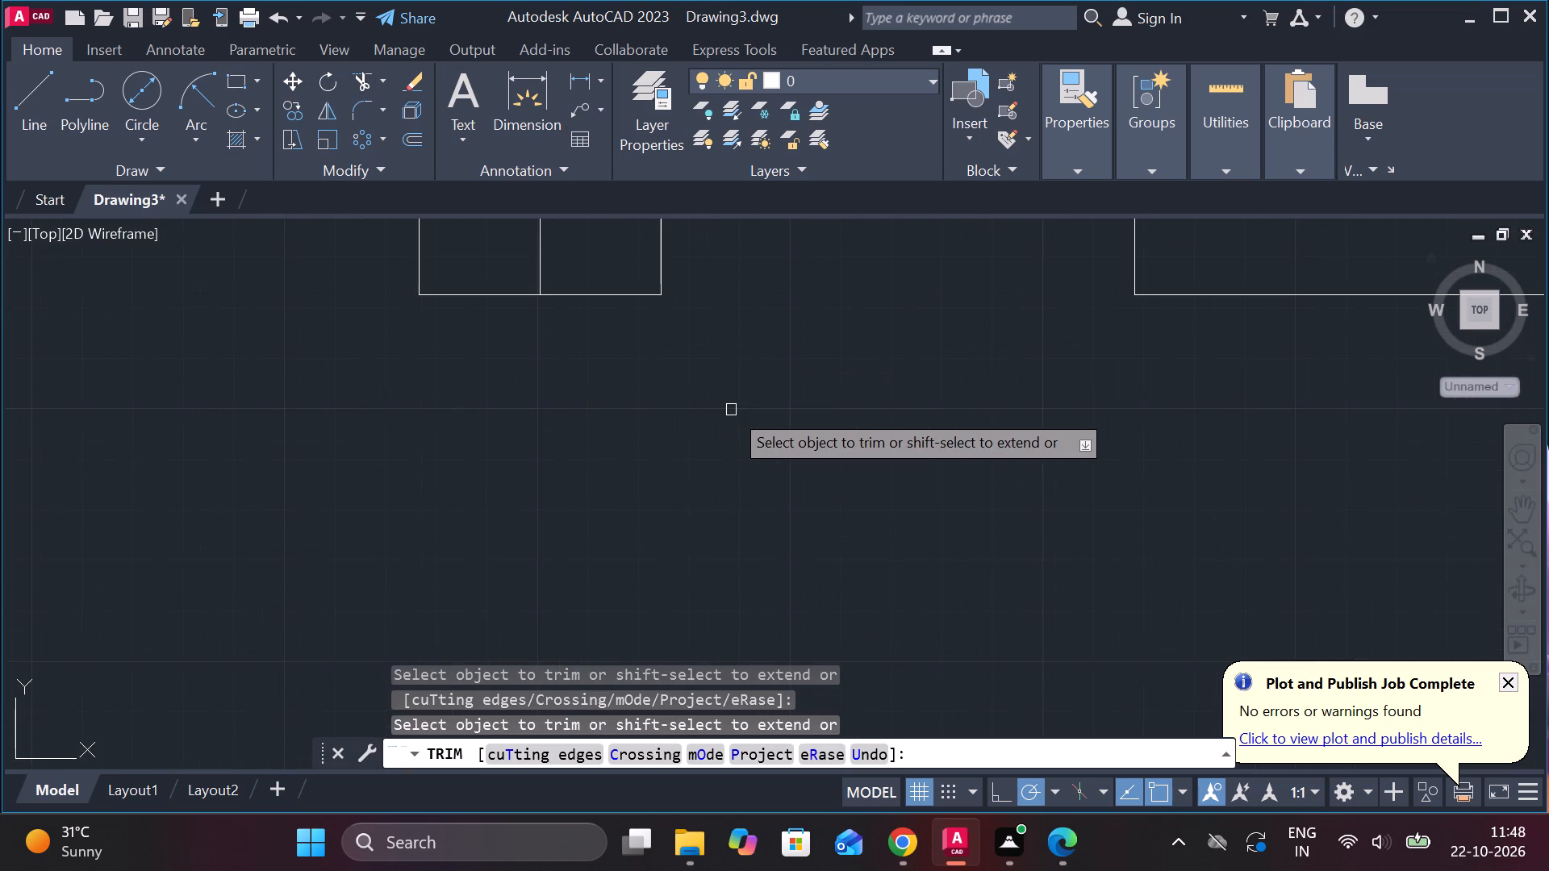
pyautogui.scroll(-2, 717, 397)
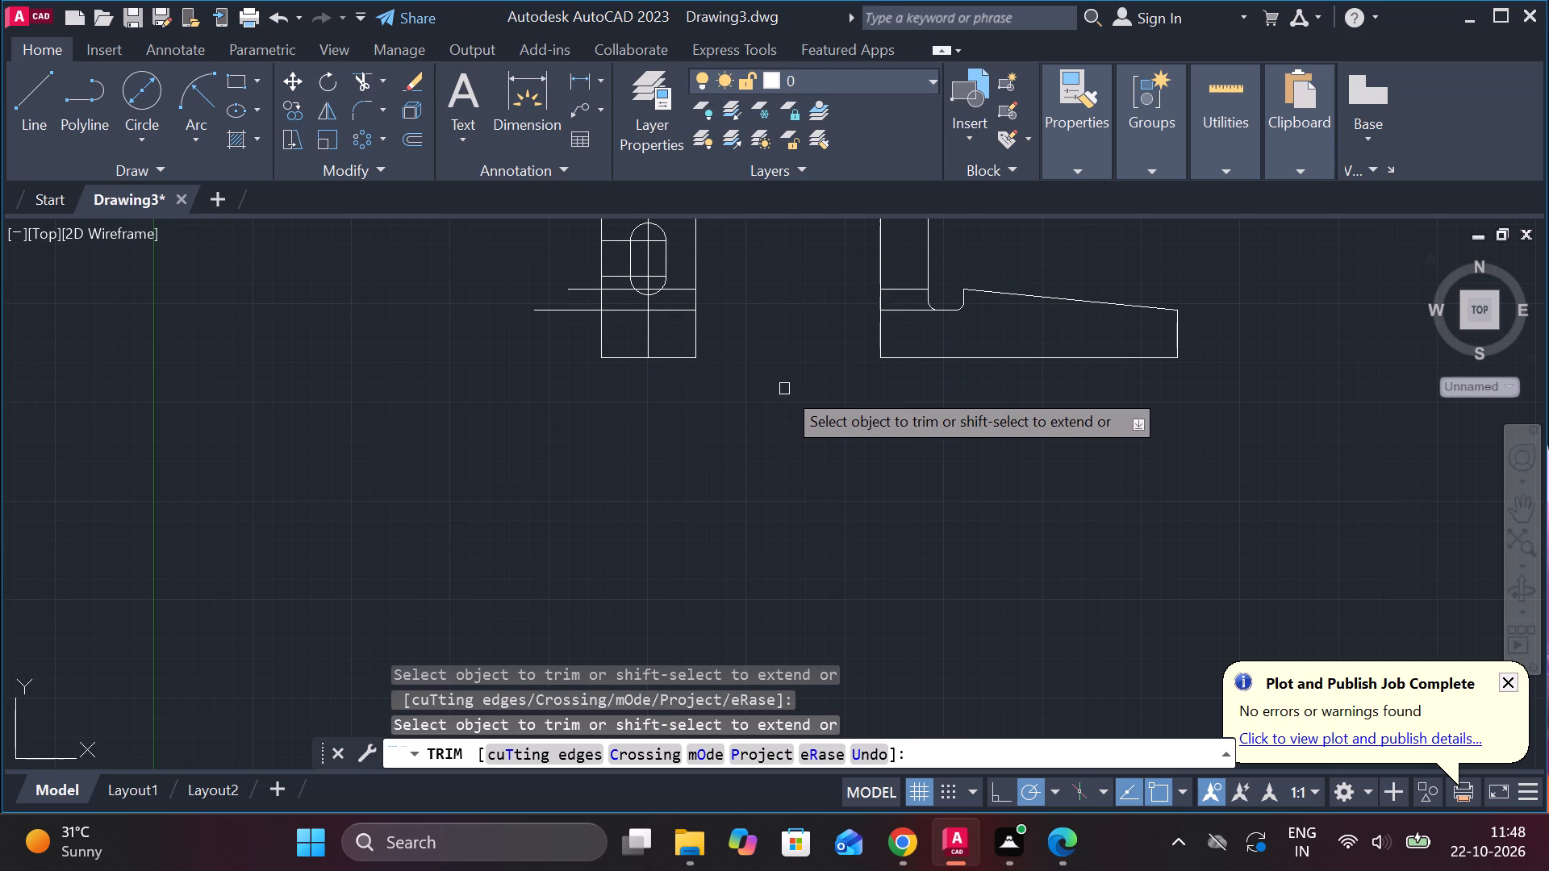
pyautogui.press('Escape')
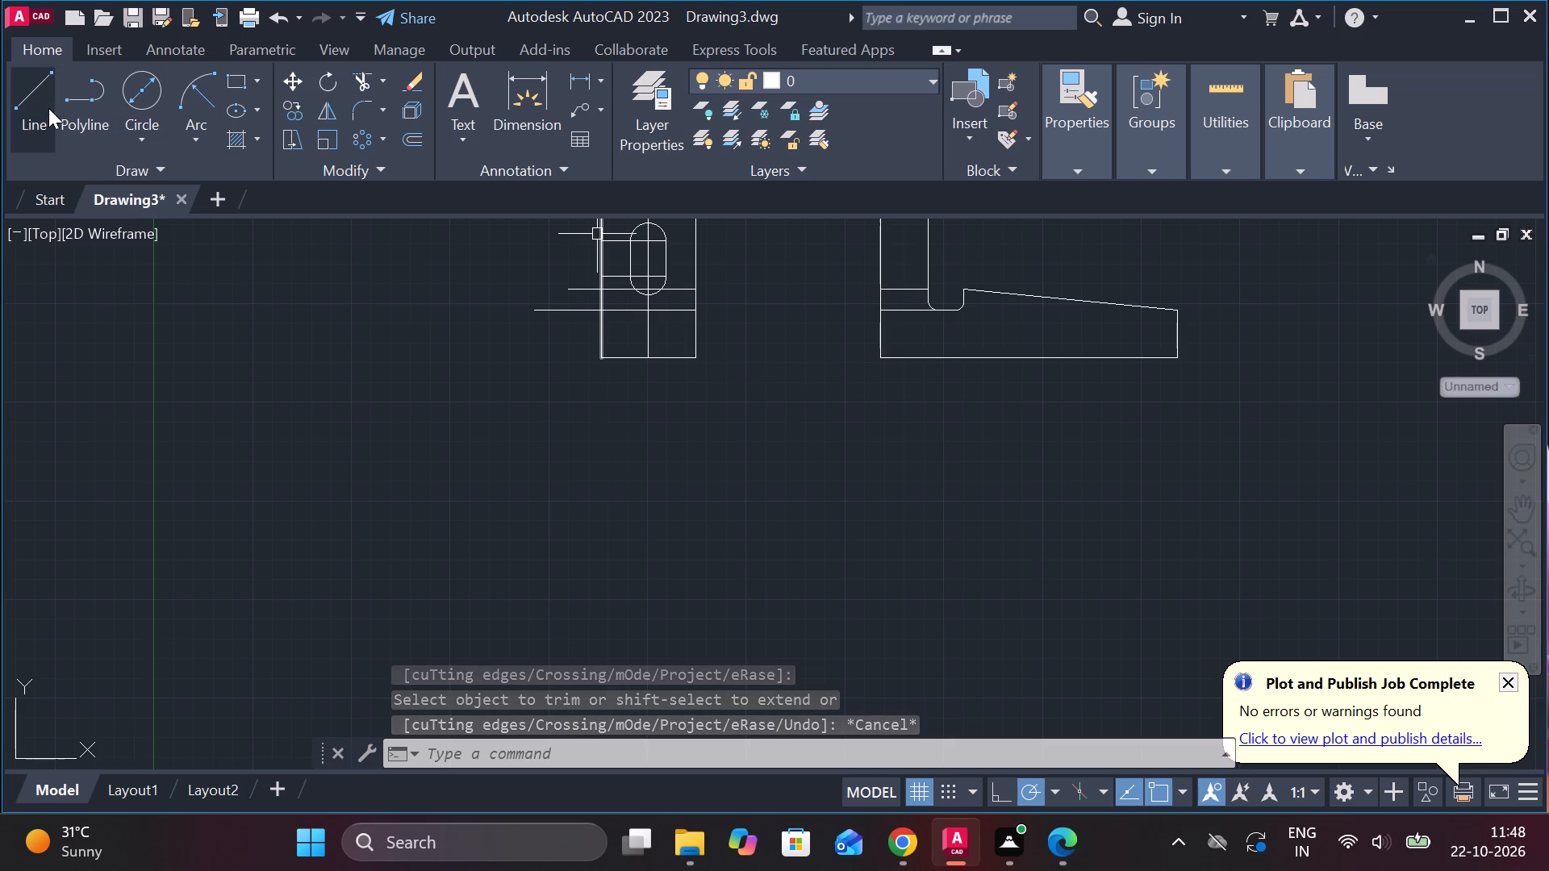
# Copy the groove-bottom projection line in the 48 x 80 view straight down by 4.
pyautogui.click(626, 308)
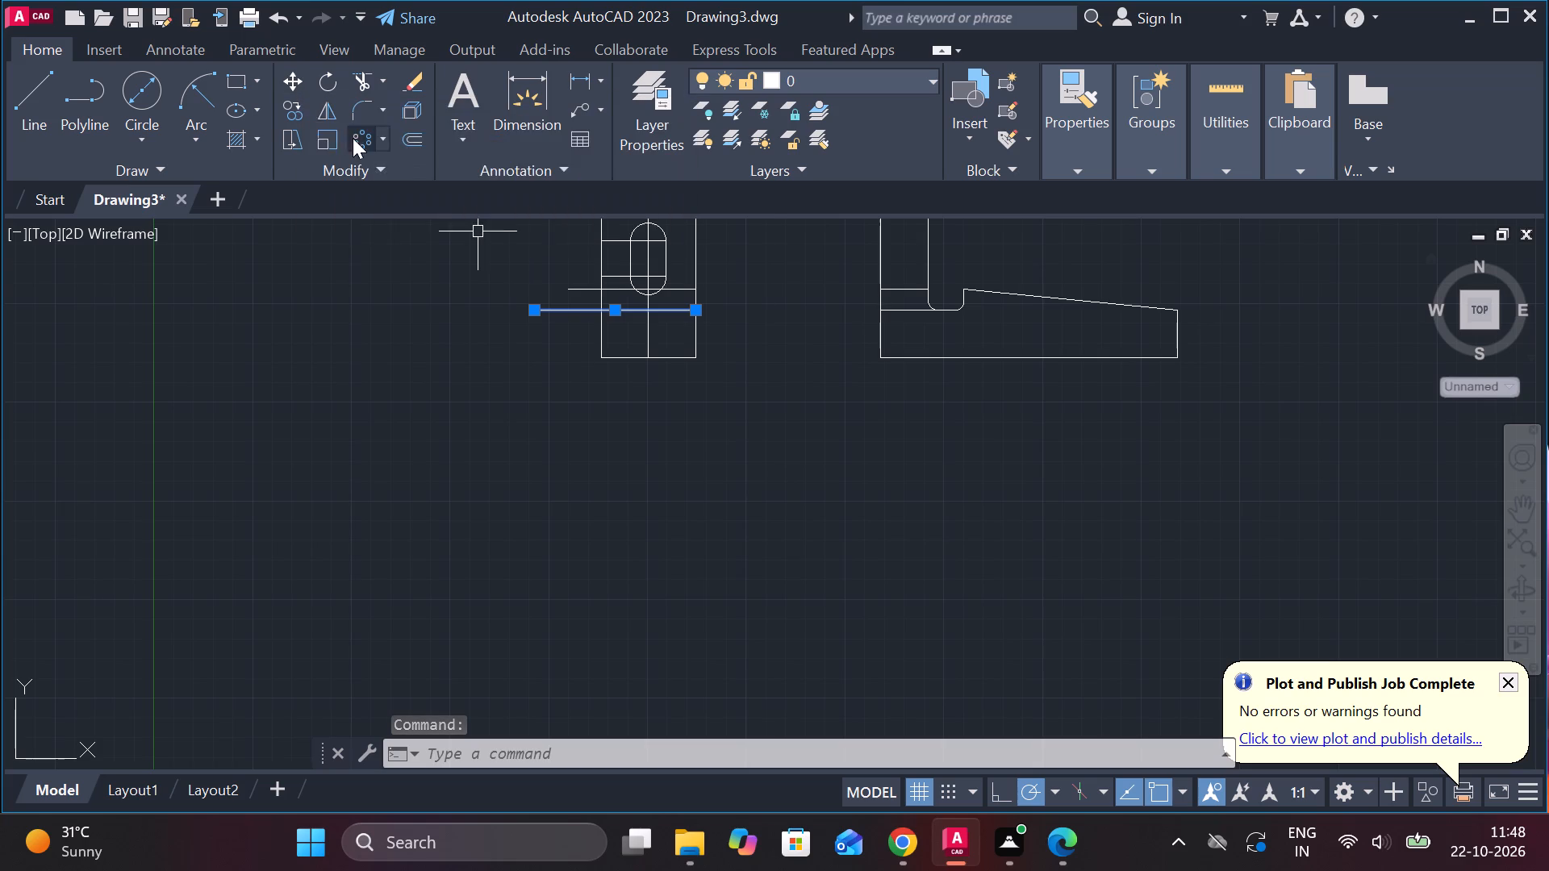
pyautogui.click(287, 103)
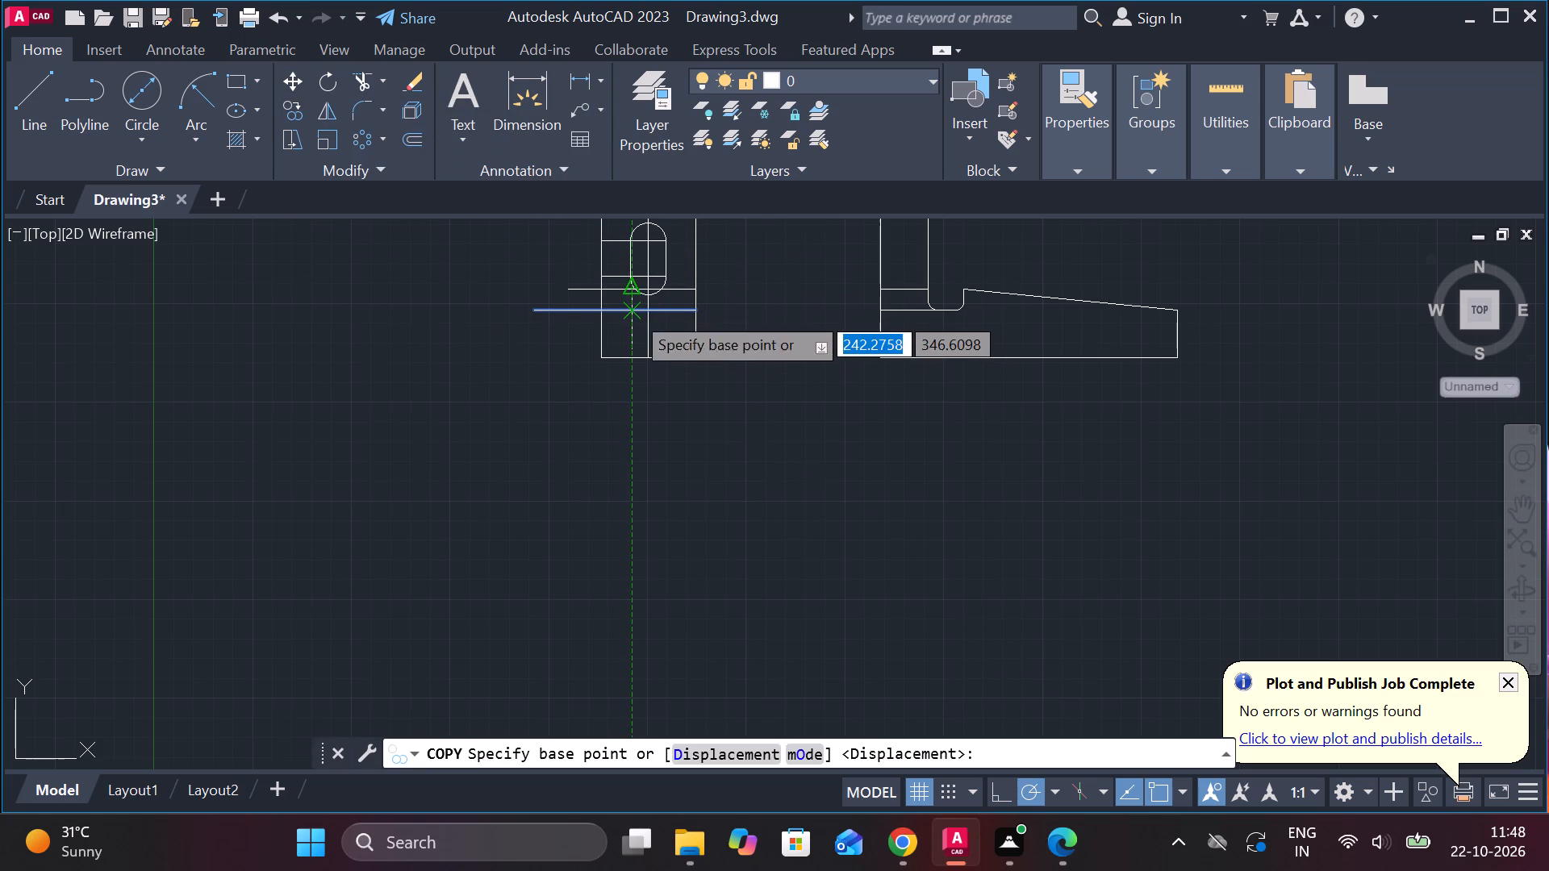
pyautogui.click(649, 312)
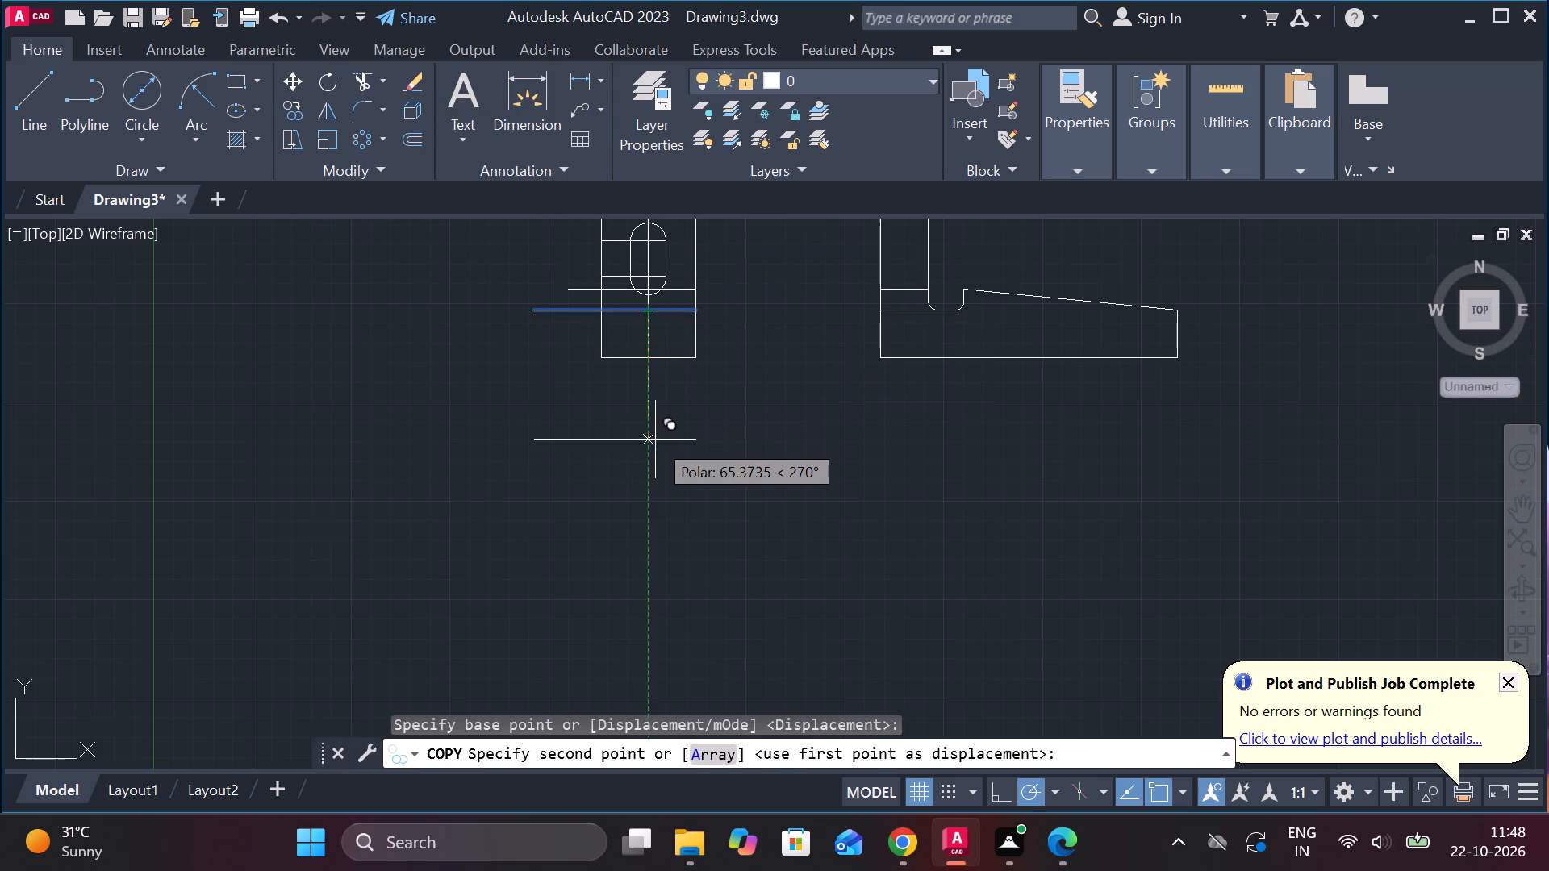
pyautogui.press('4')
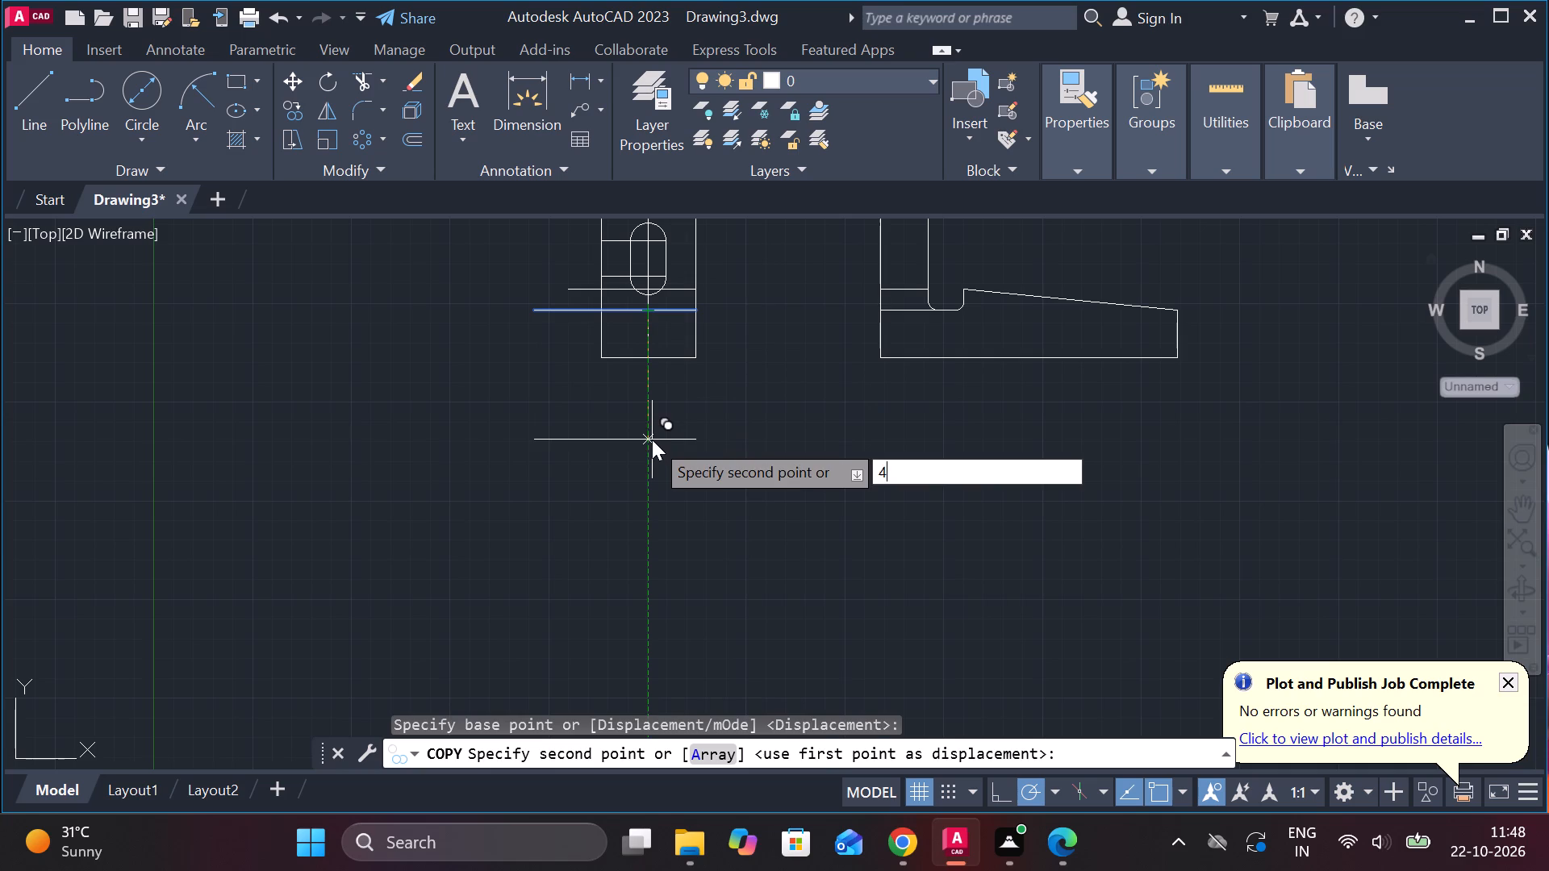
pyautogui.press('Return')
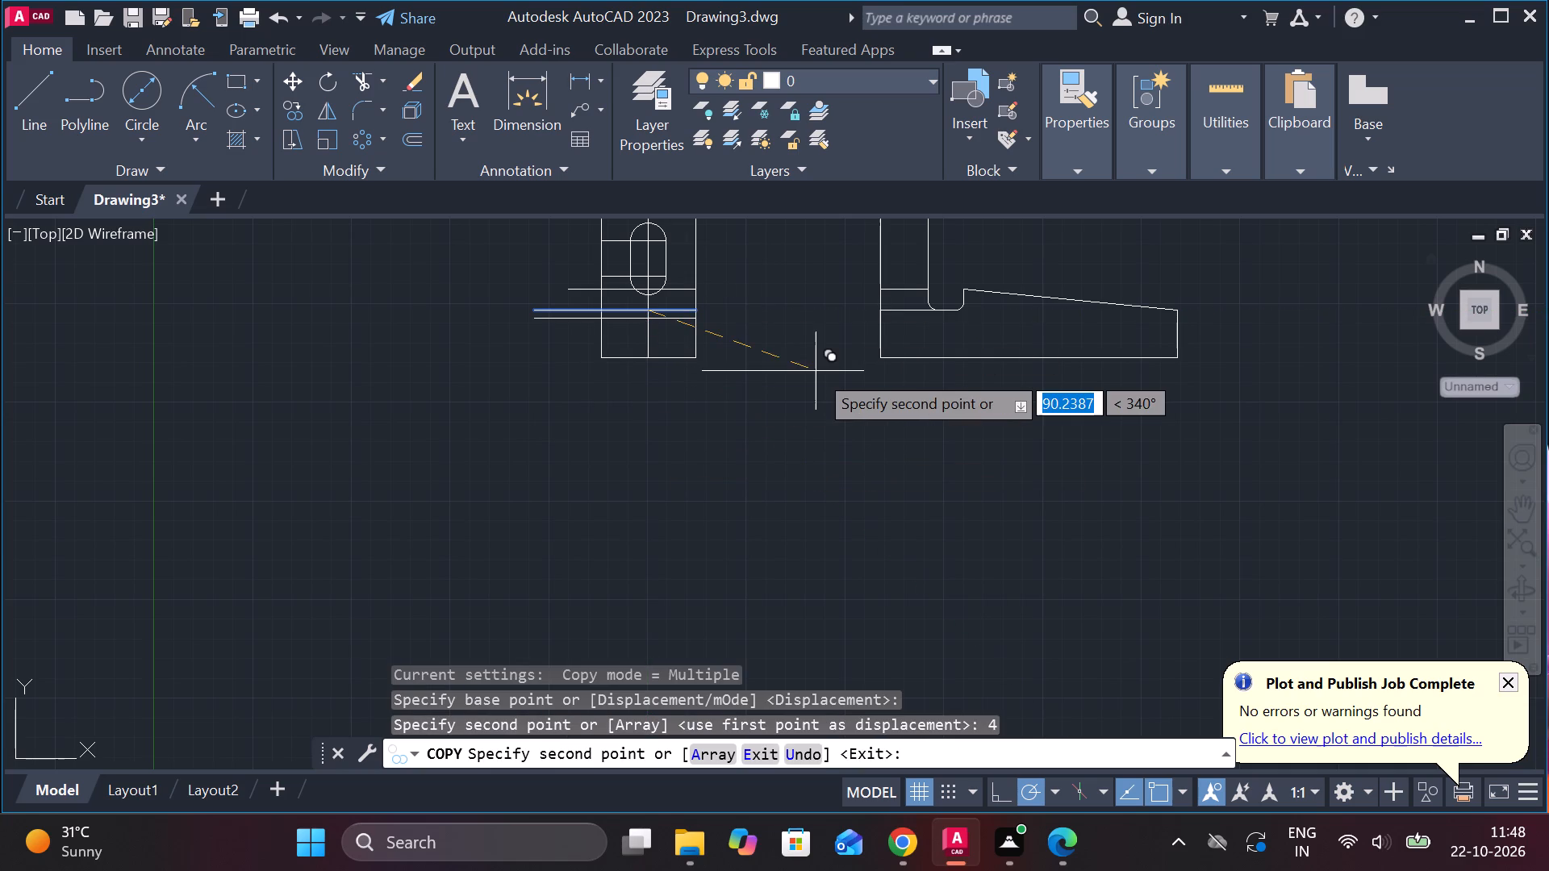
pyautogui.press('Escape')
pyautogui.press('Escape')
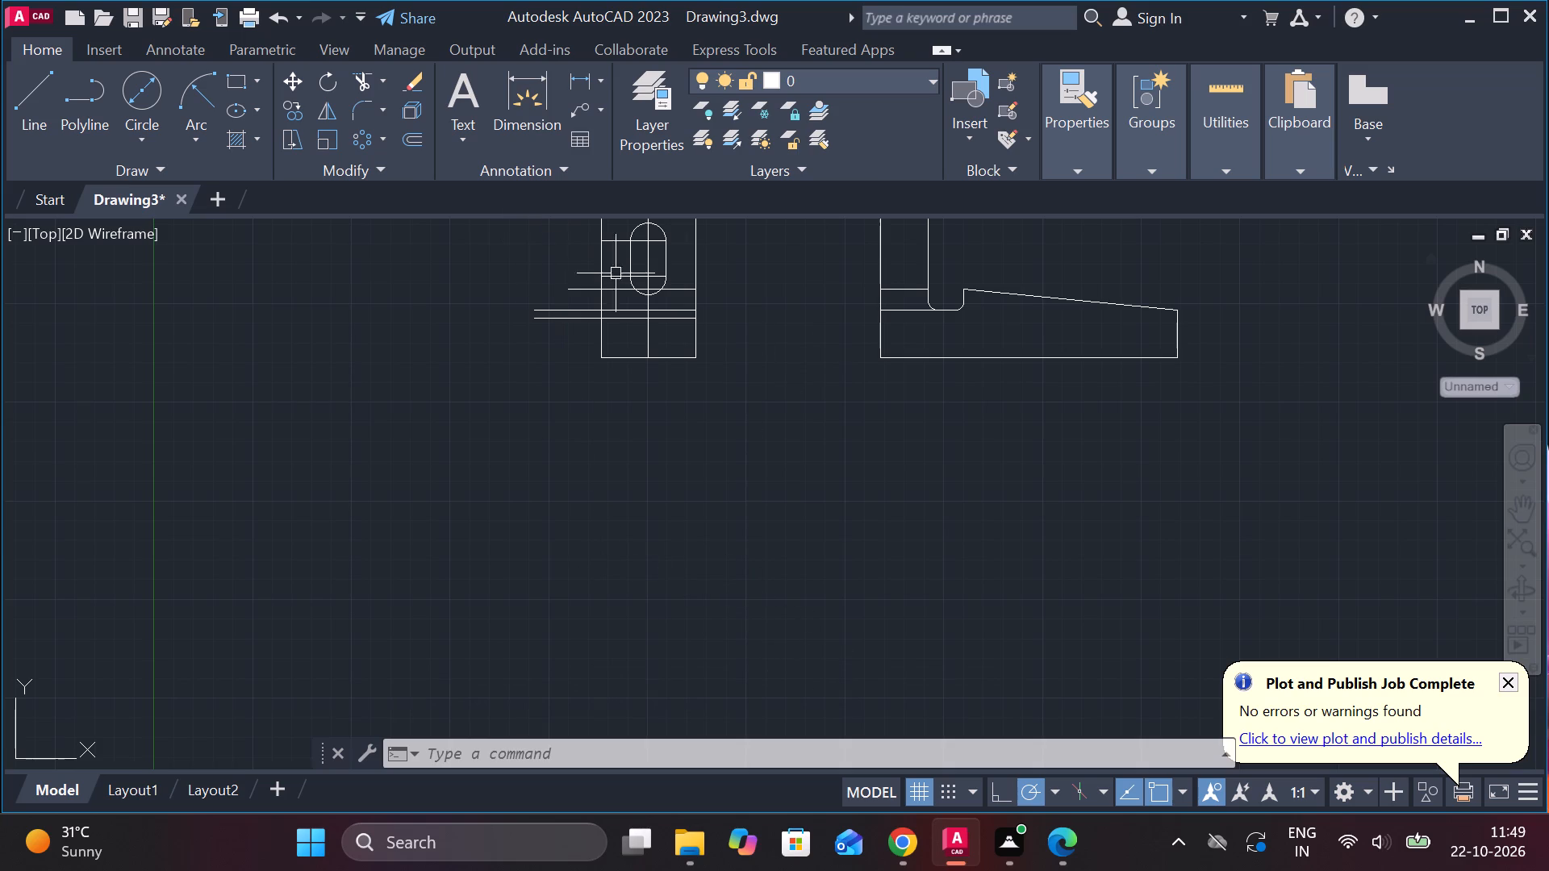
# Copy the 48 x 80 view's vertical centreline 7 to the right and 7 to the left.
pyautogui.scroll(3, 695, 259)
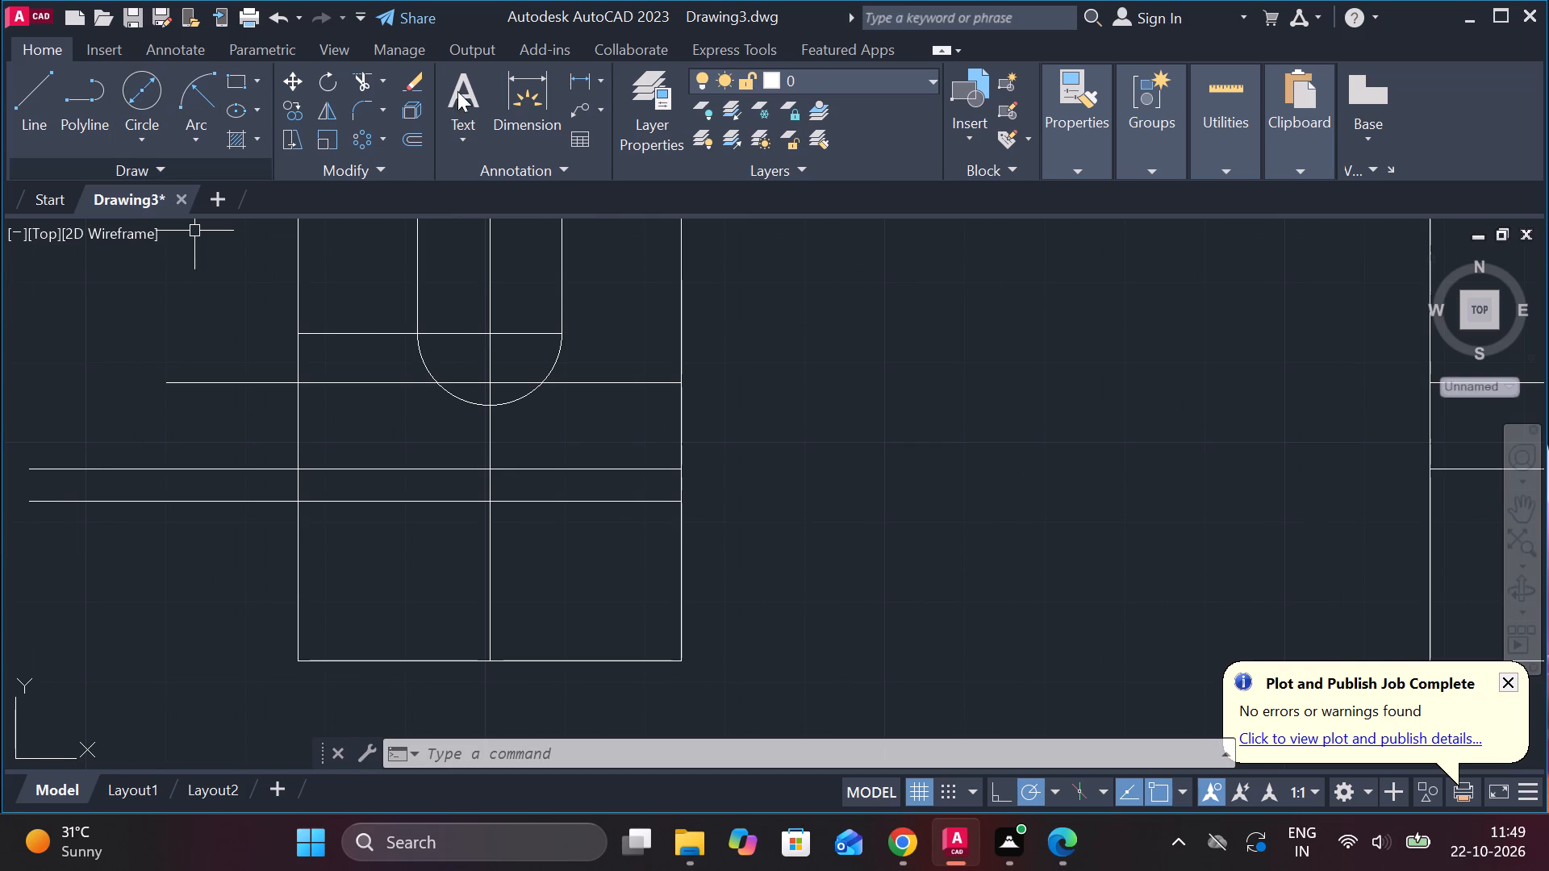
pyautogui.click(486, 594)
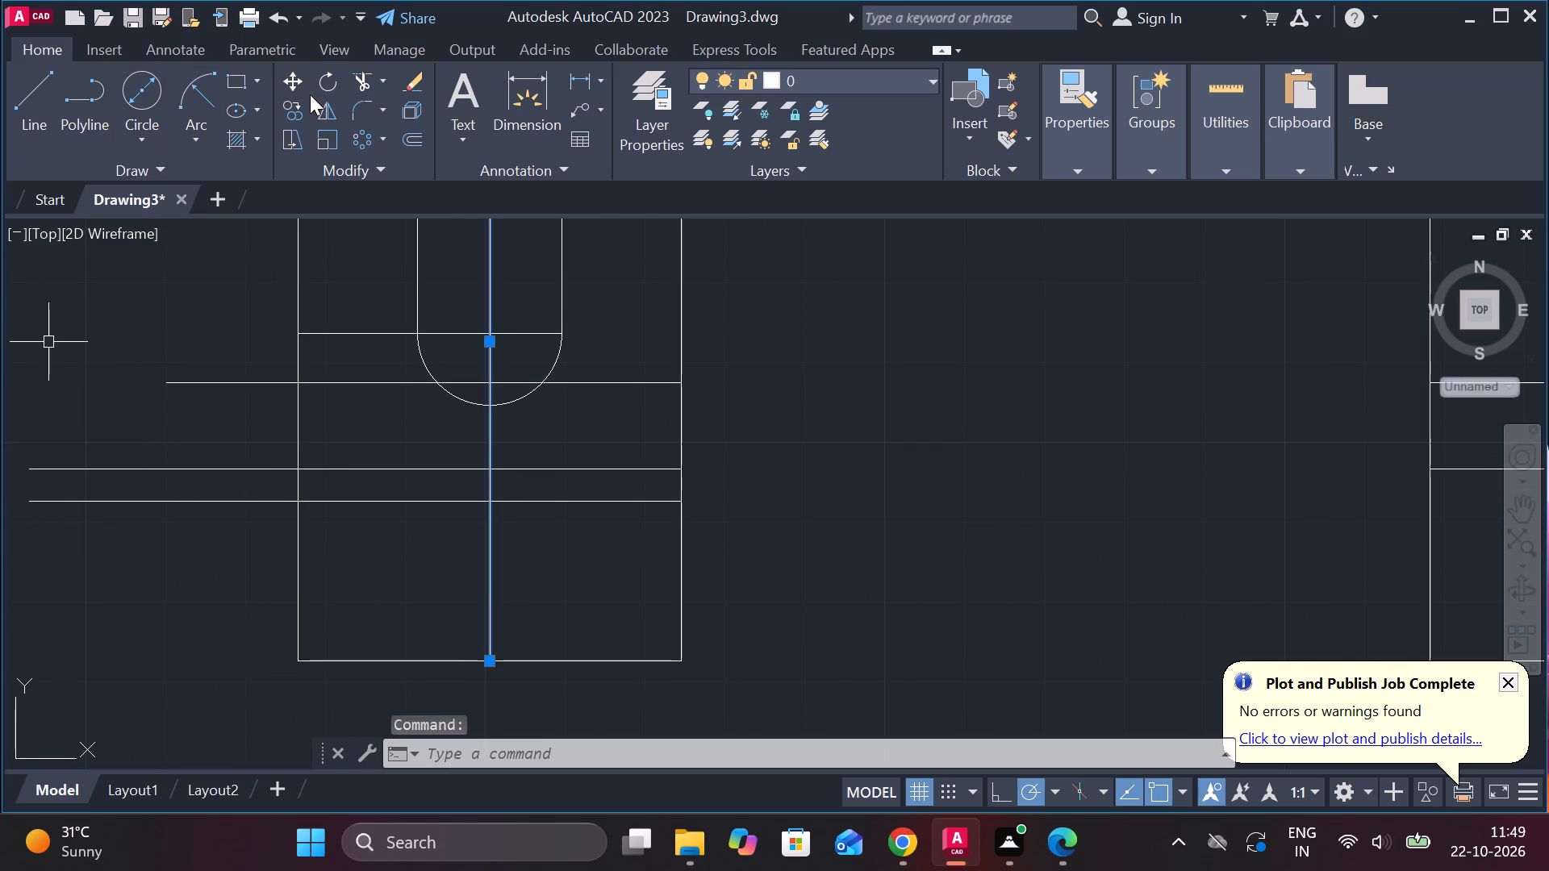
pyautogui.click(294, 108)
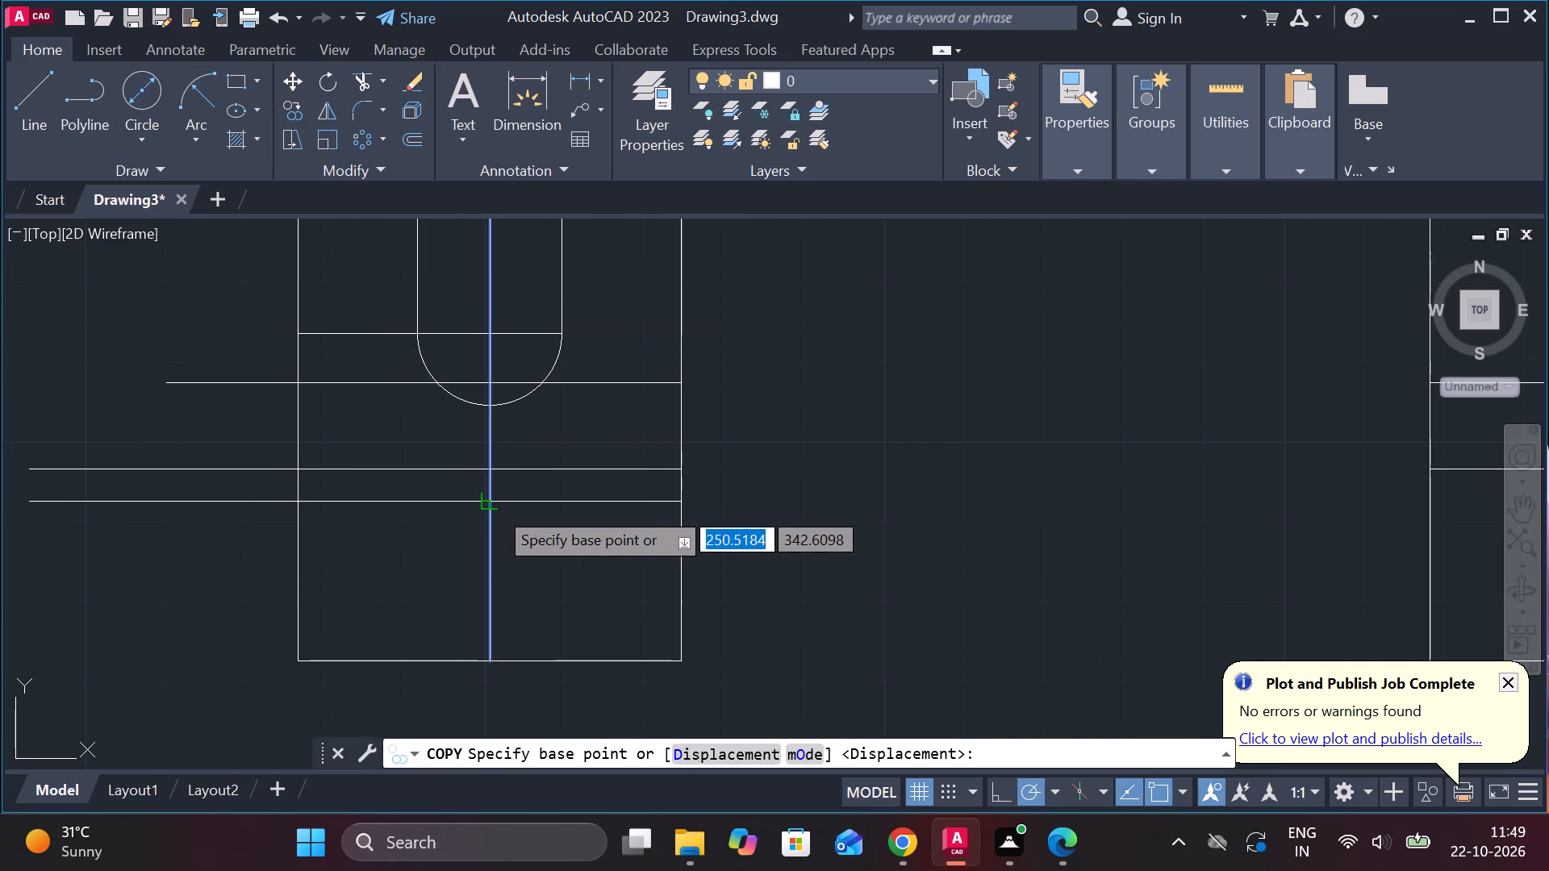
pyautogui.click(495, 507)
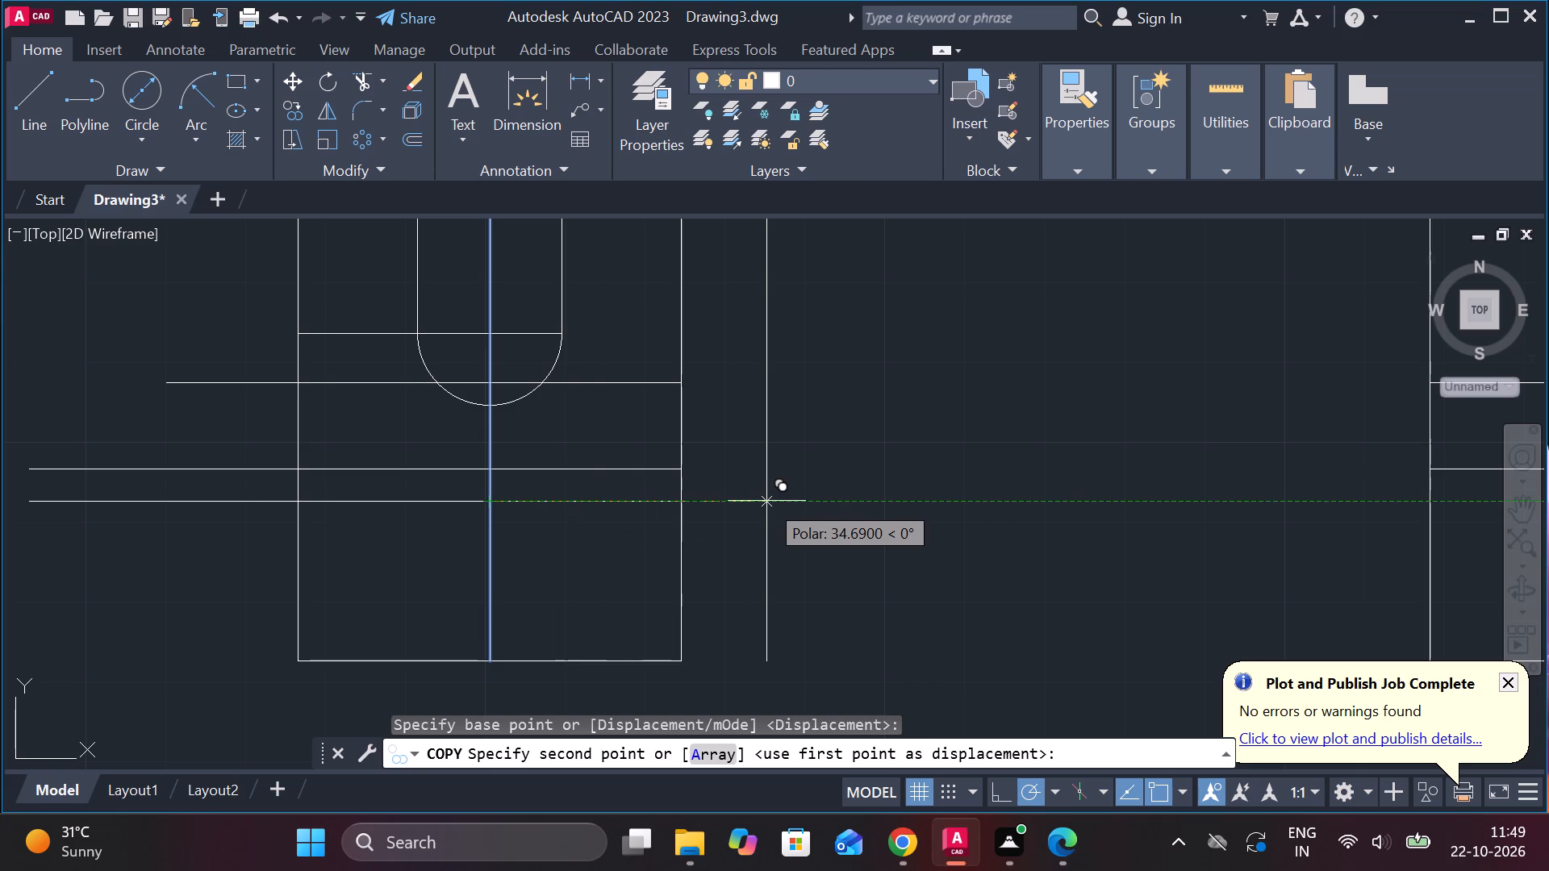
pyautogui.press('7')
pyautogui.press('Return')
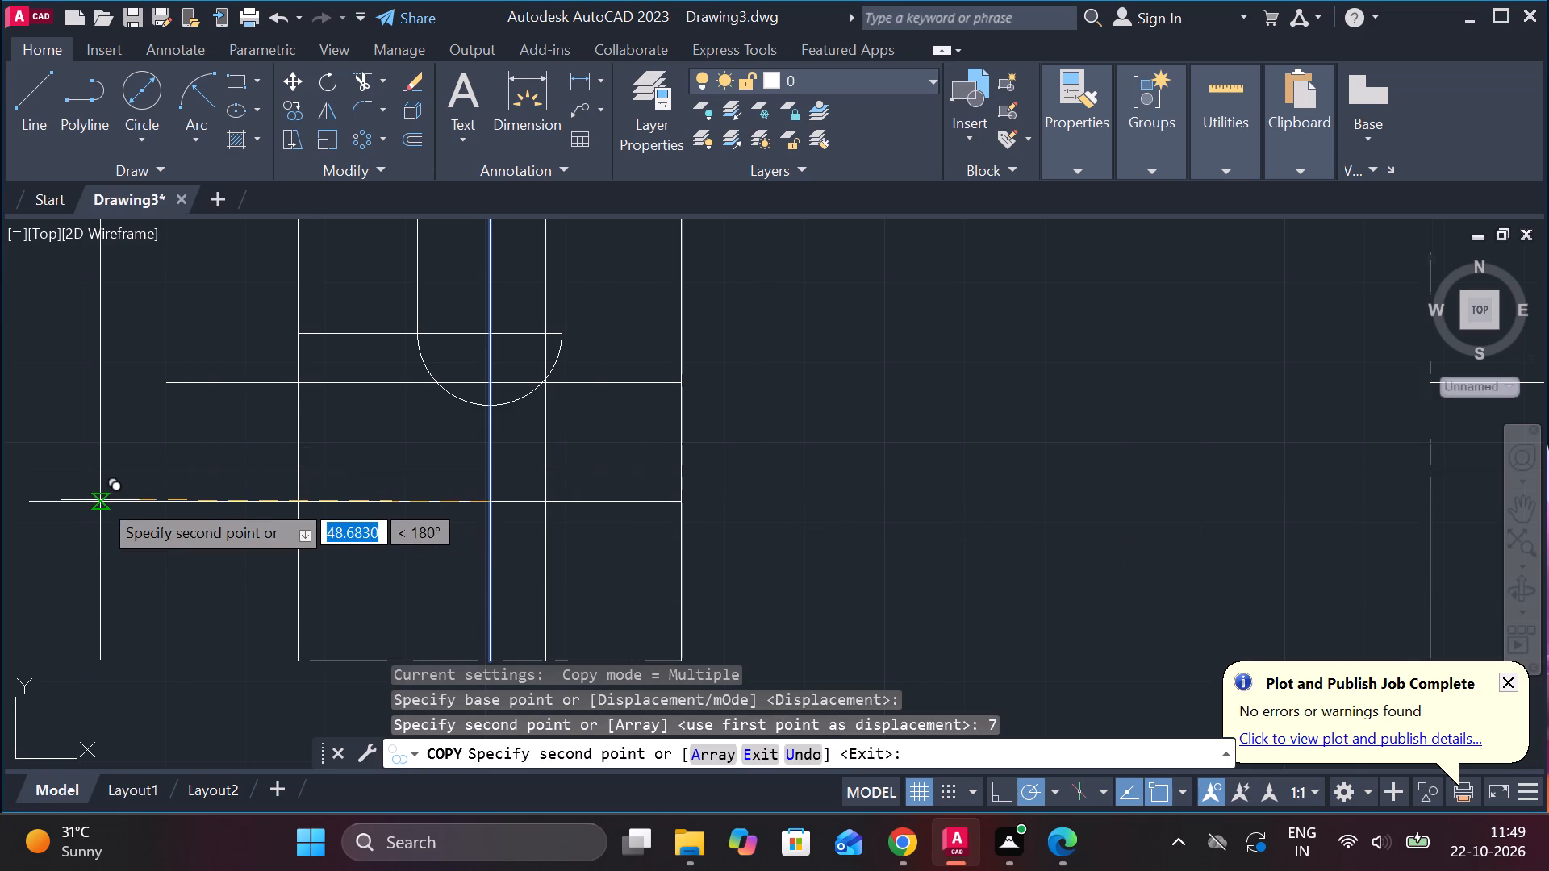
pyautogui.press('7')
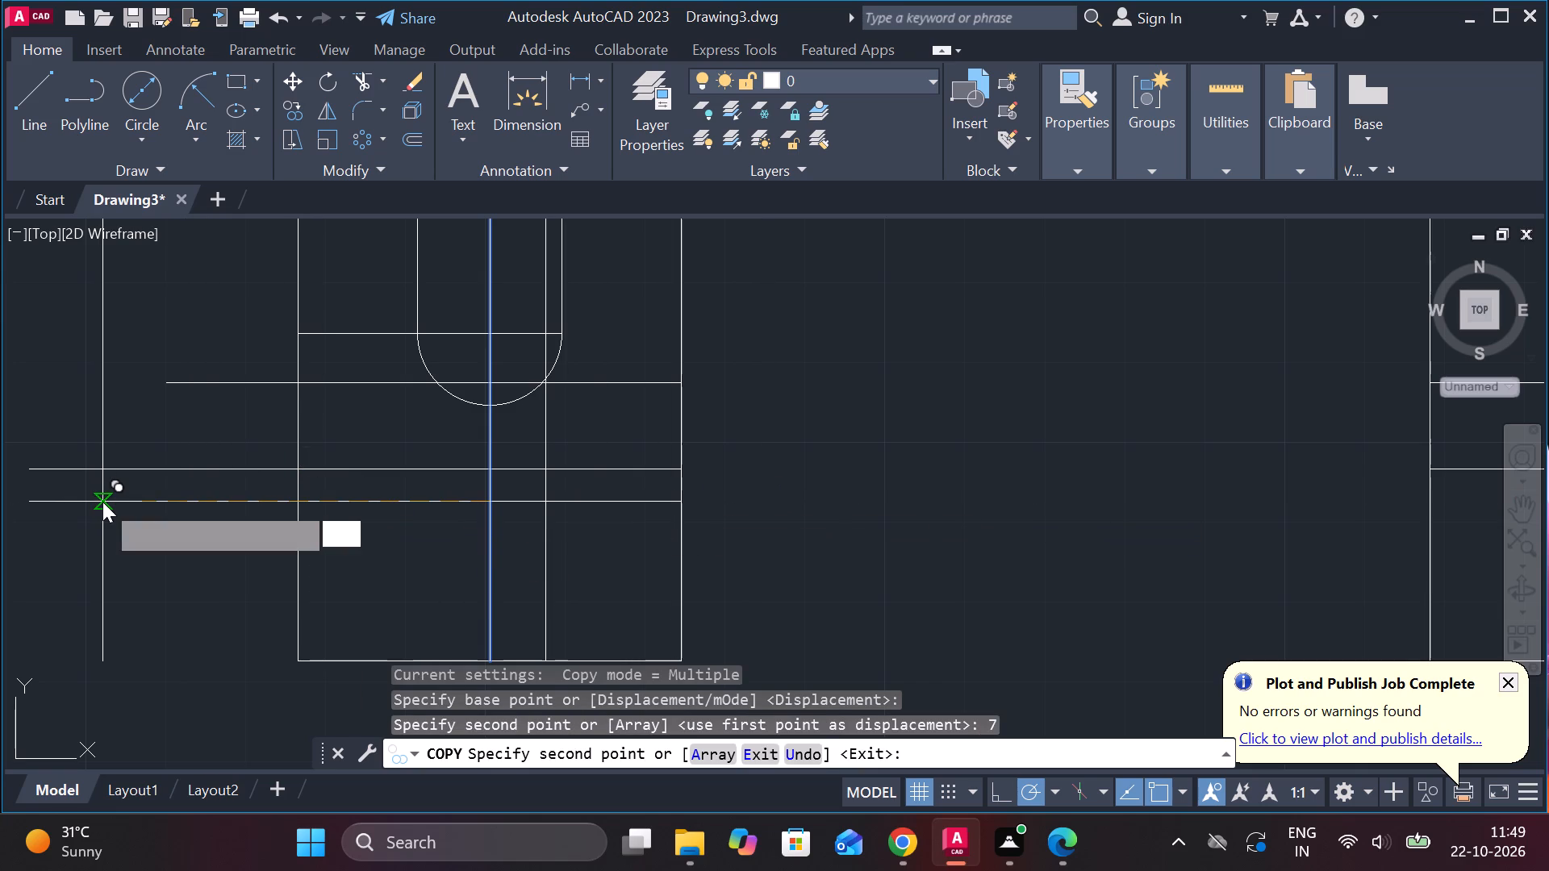
pyautogui.press('Return')
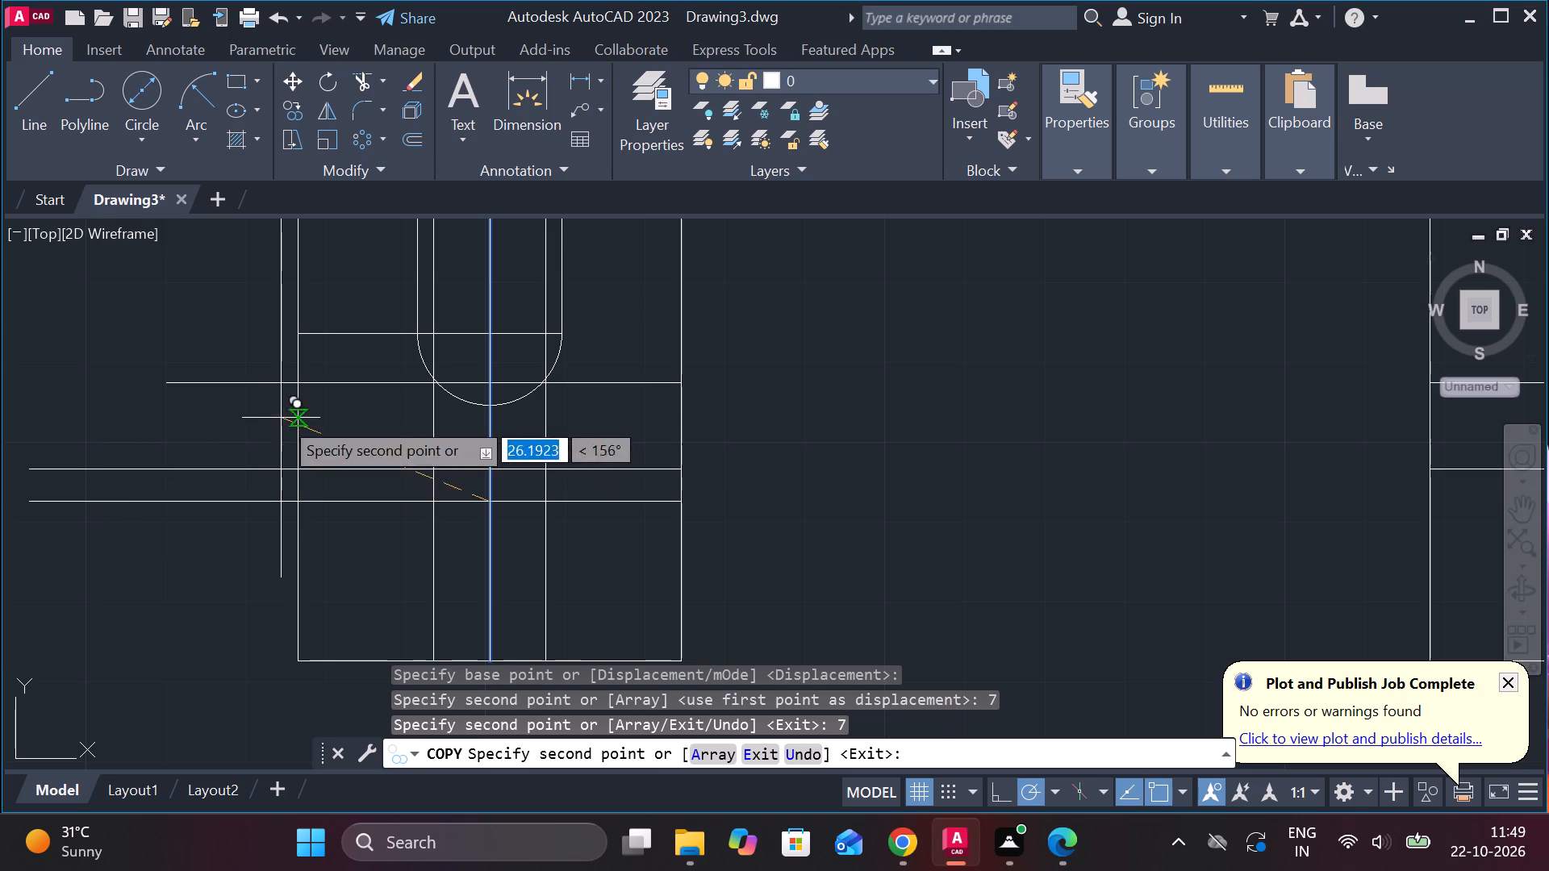
pyautogui.press('Escape')
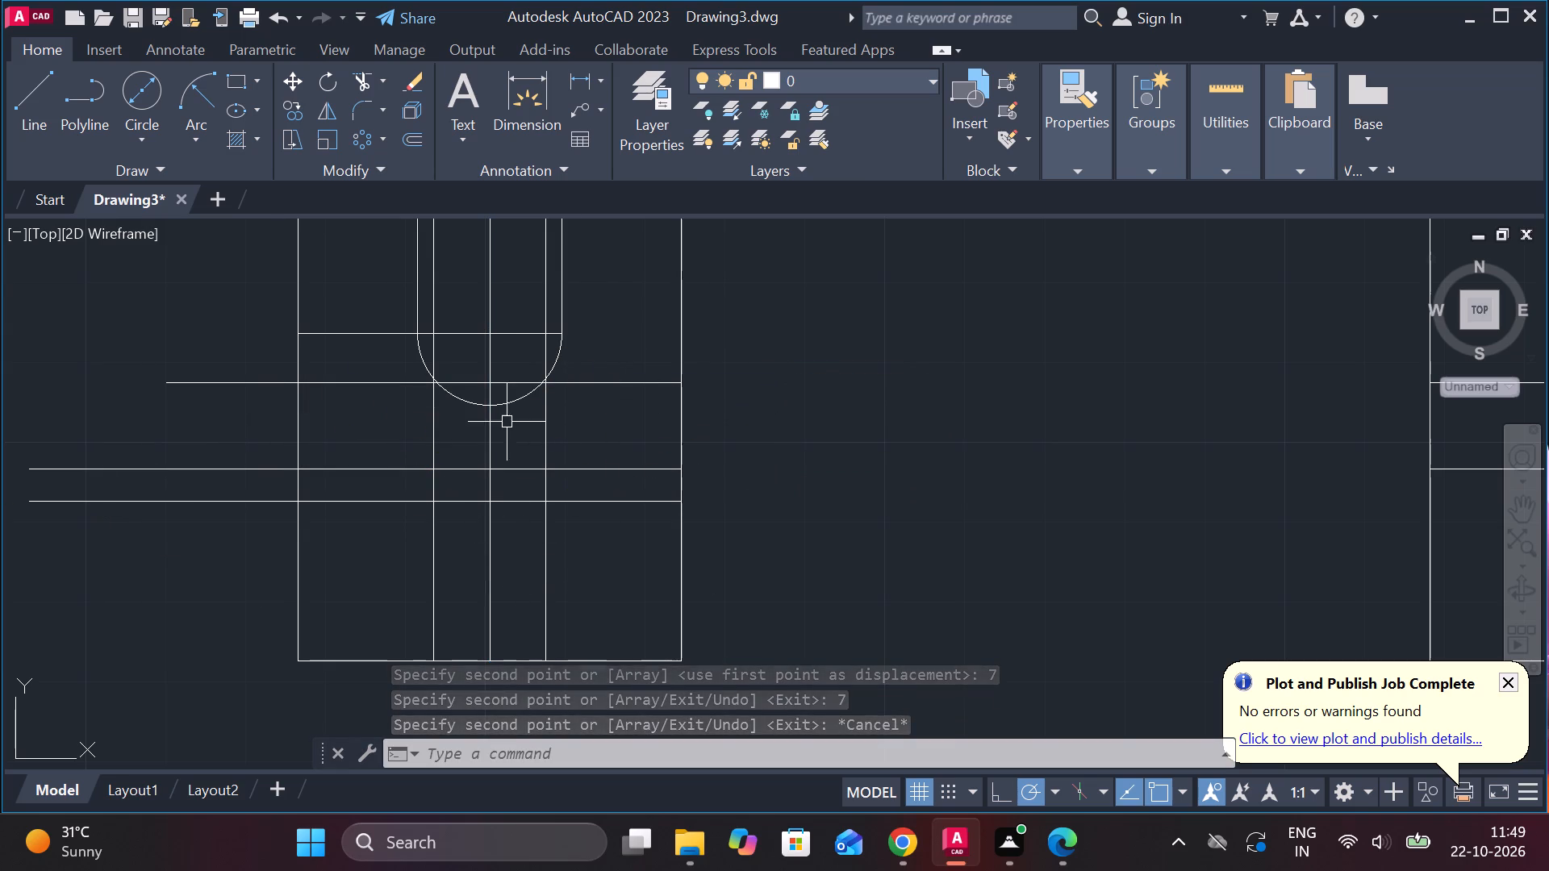
# Trim the ends of the three horizontal projection lines that overhang the left edge of the 48 x 80 view.
pyautogui.click(356, 77)
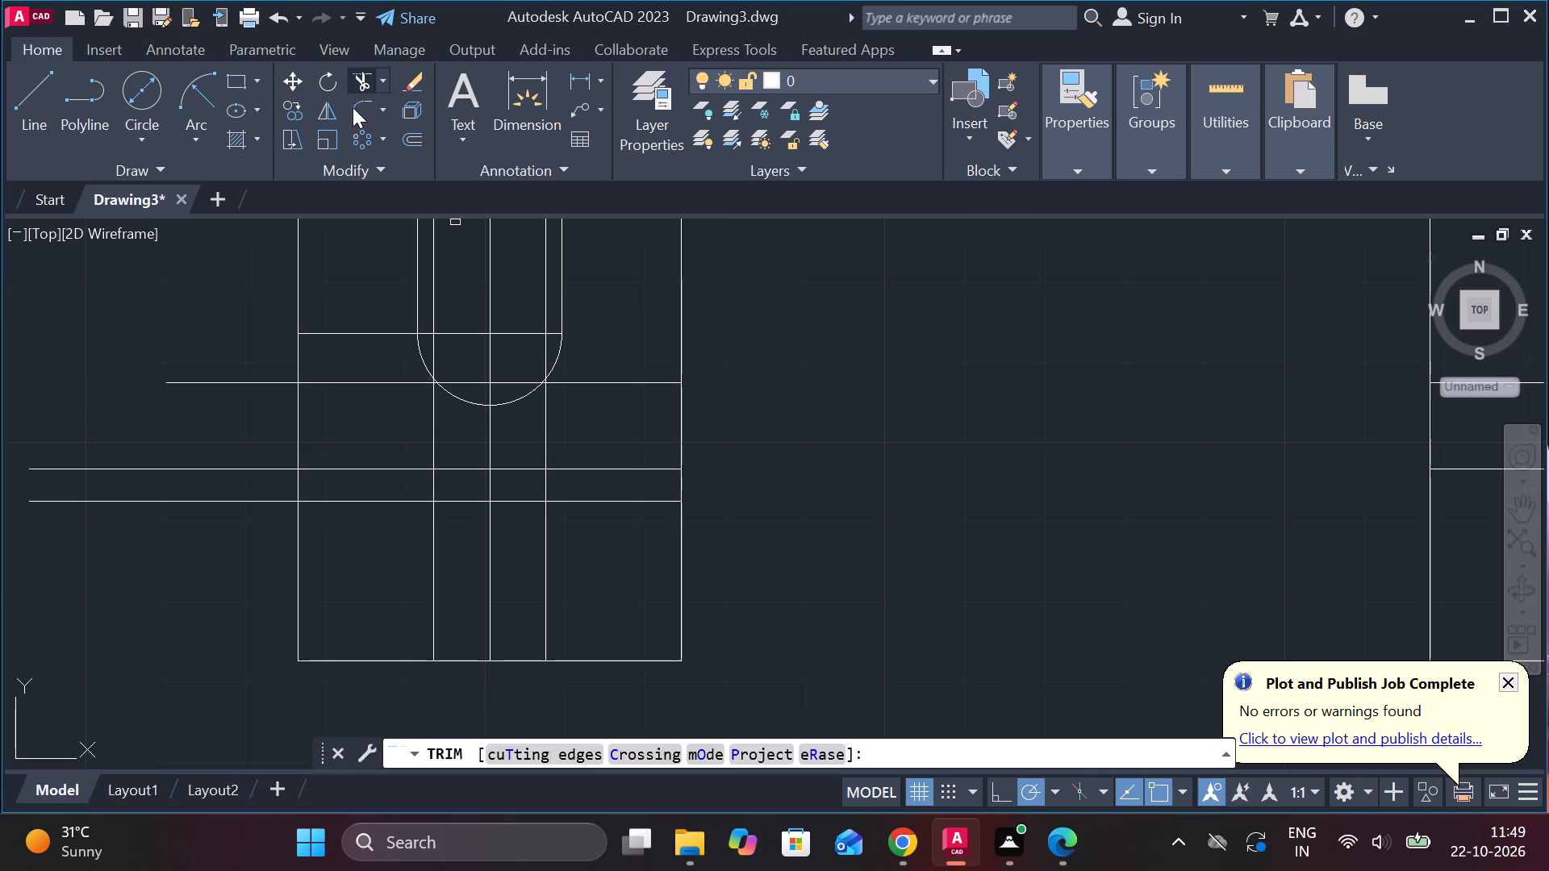
pyautogui.click(211, 473)
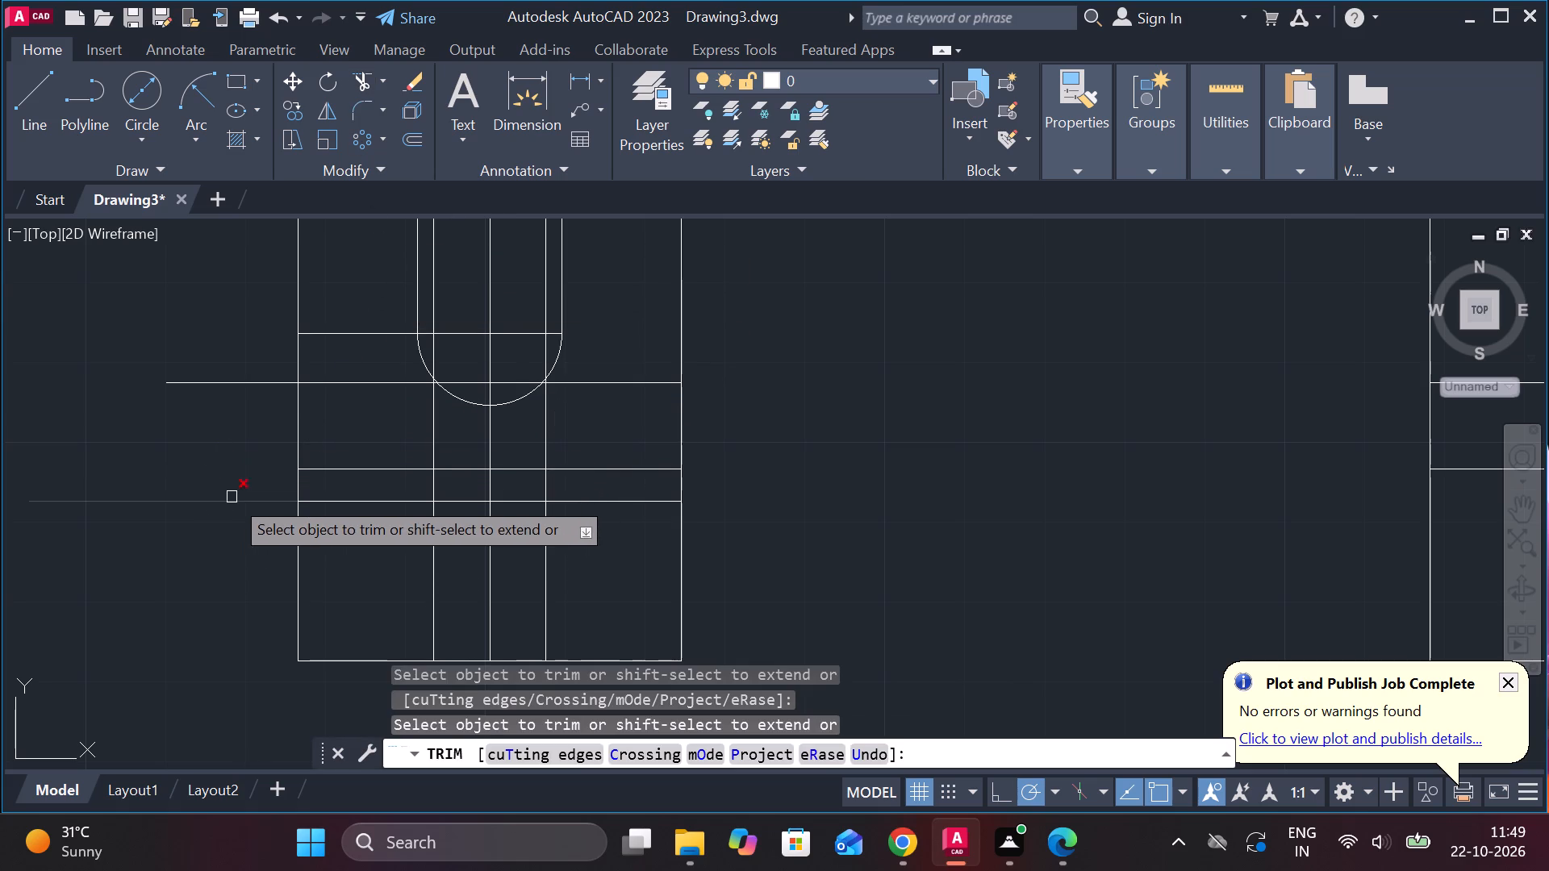
pyautogui.click(232, 497)
pyautogui.click(237, 388)
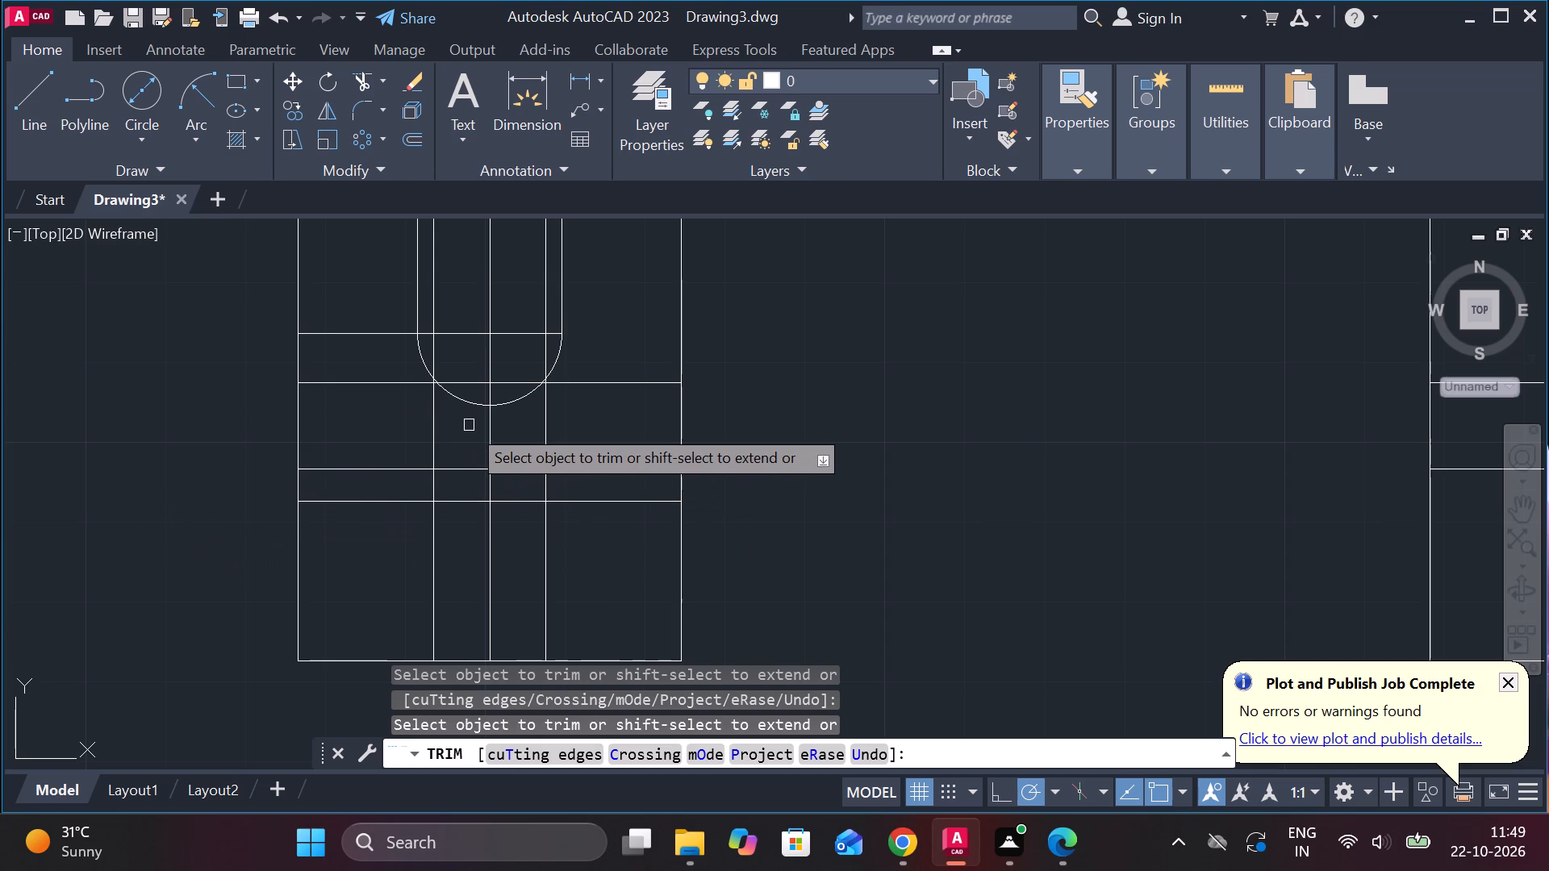
# Trim the uppermost of the three projection lines between the two vertical centreline copies, at the slot's lower arc.
pyautogui.scroll(3, 469, 425)
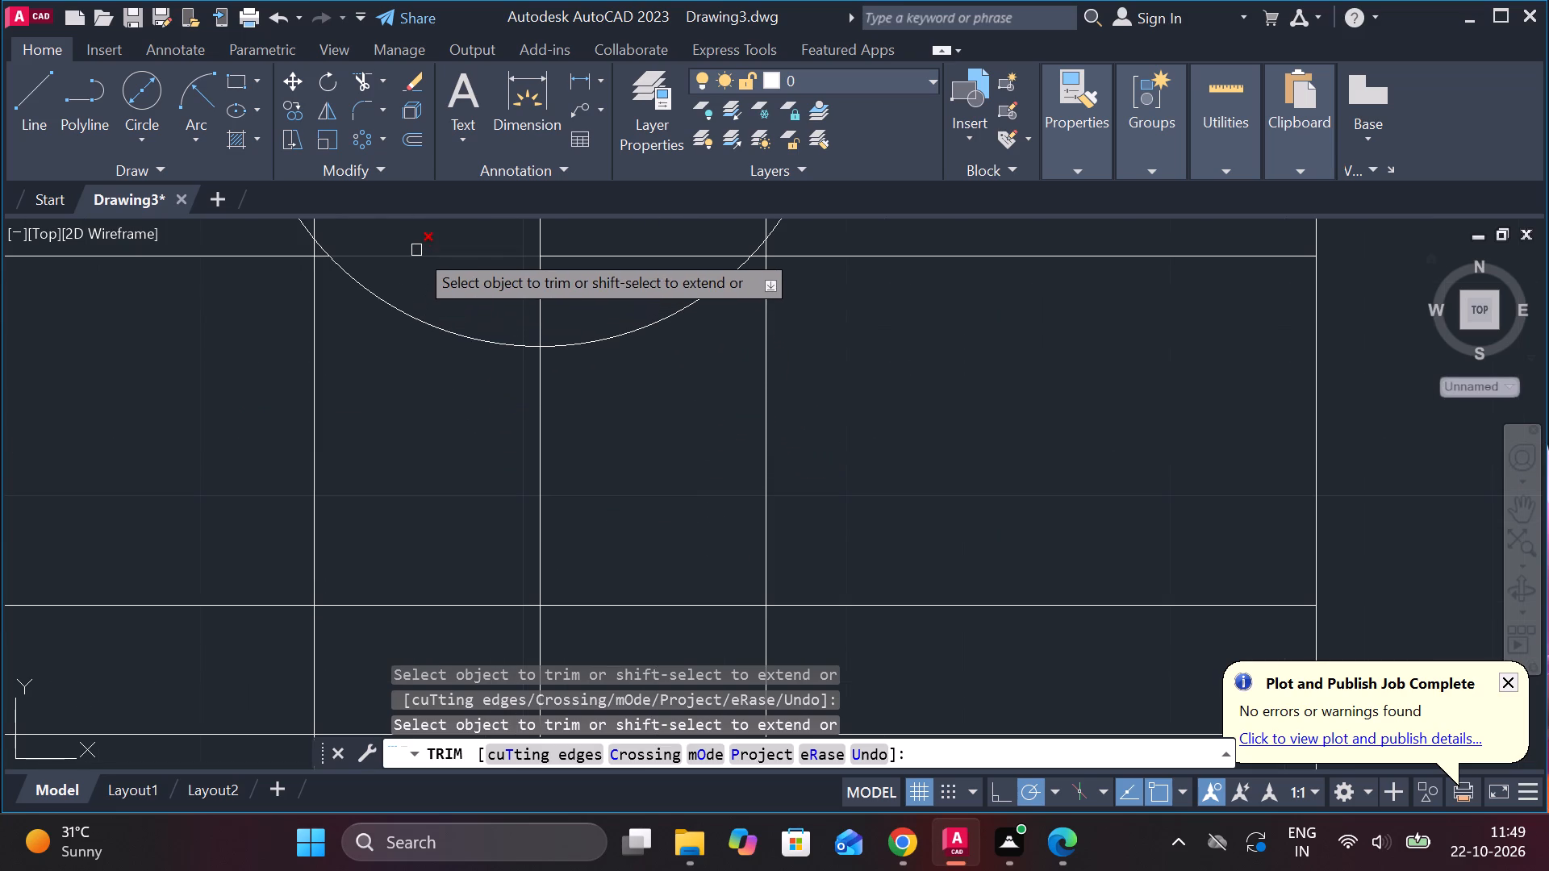
pyautogui.click(418, 256)
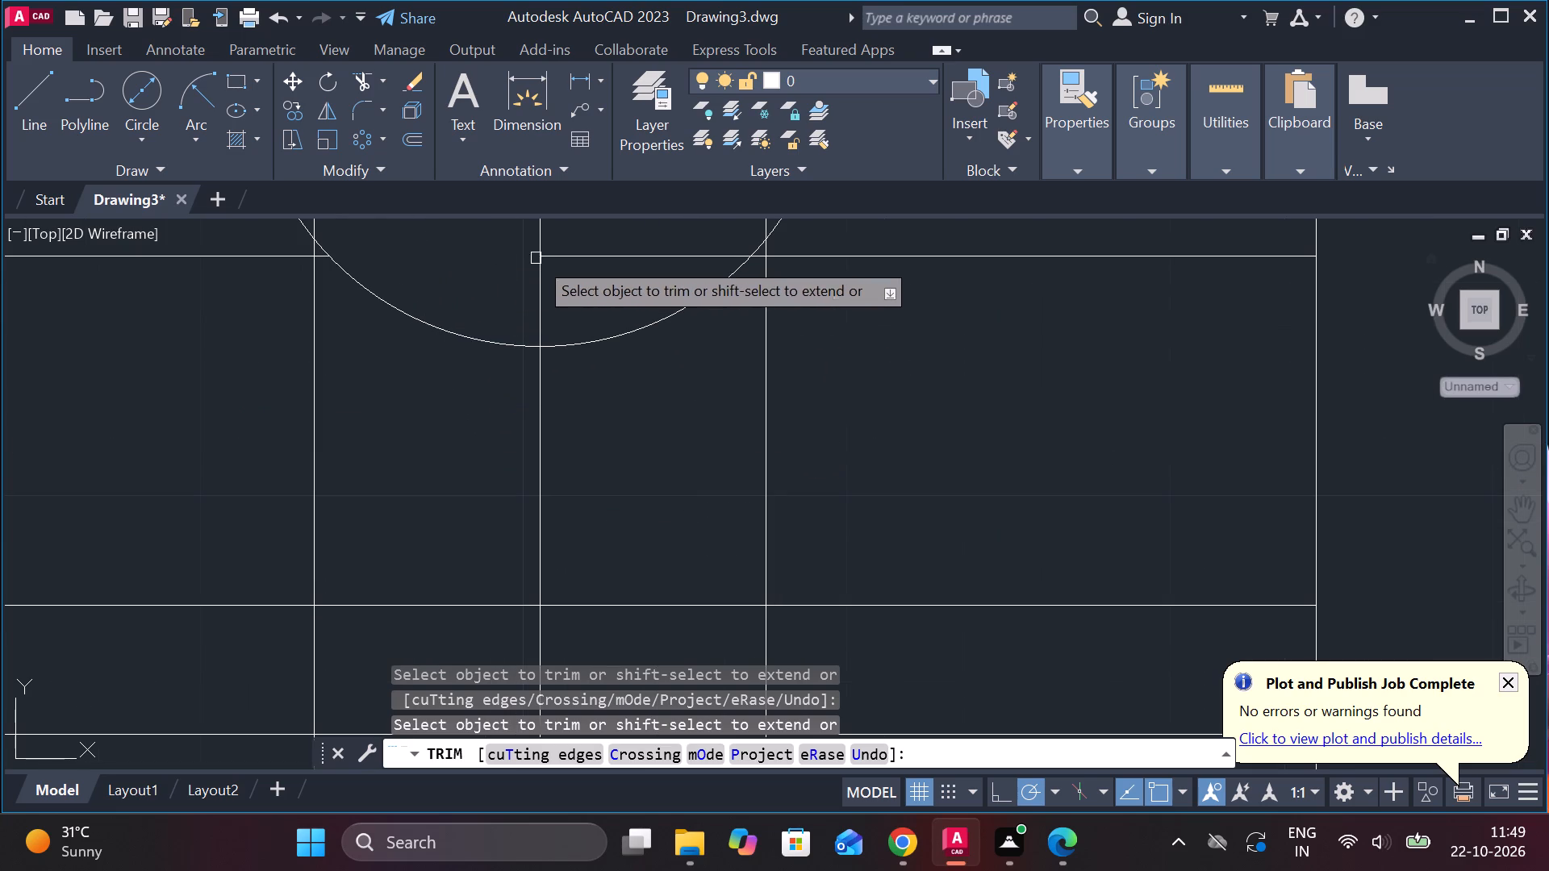
pyautogui.click(632, 253)
pyautogui.scroll(2, 353, 290)
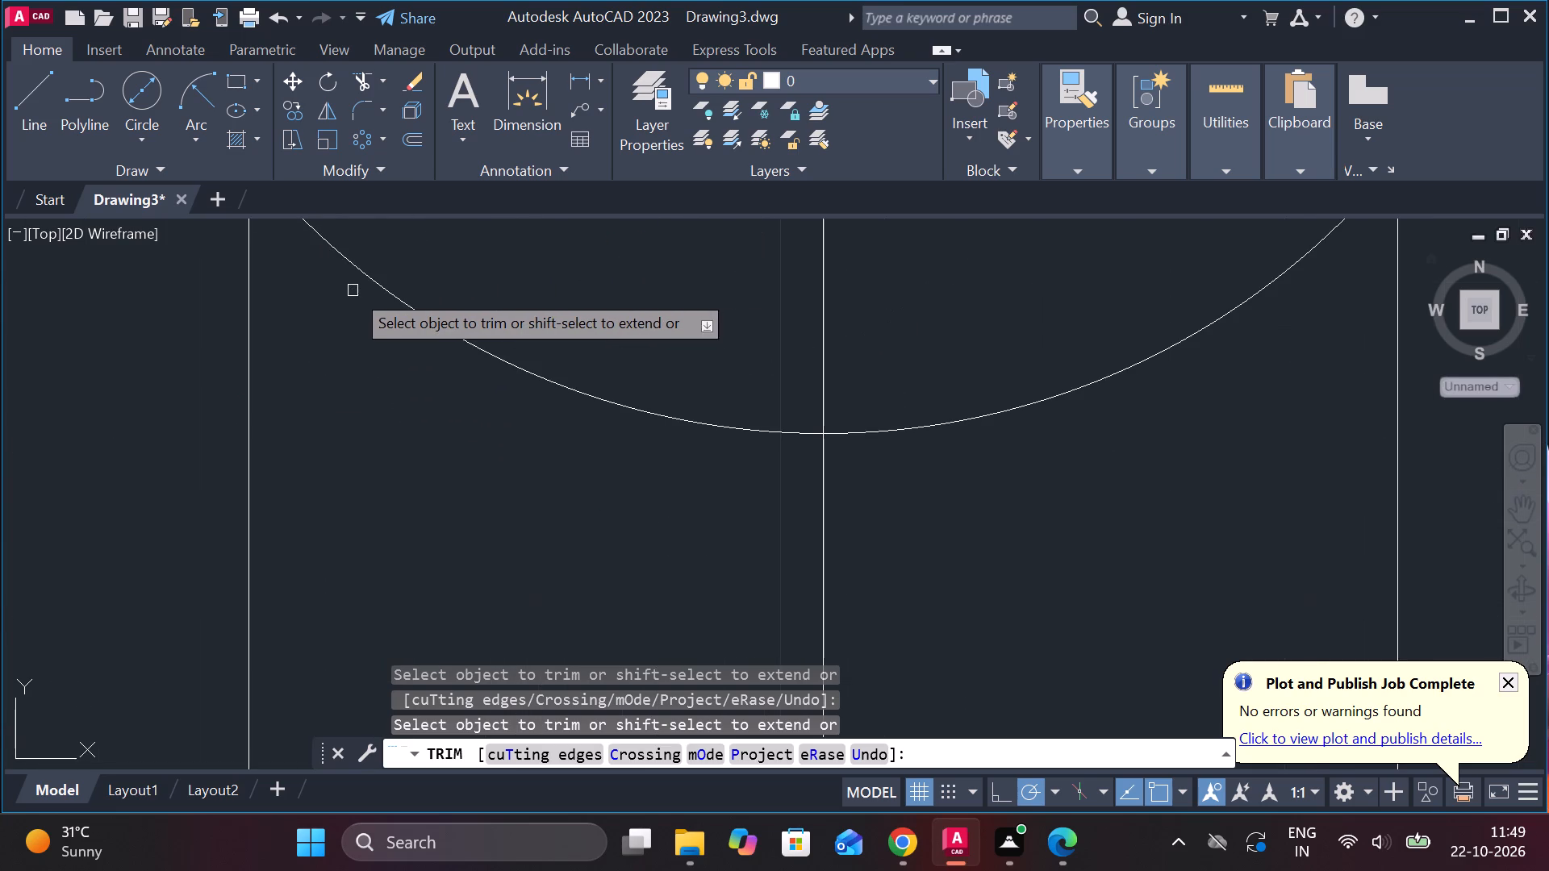
pyautogui.scroll(-2, 322, 279)
pyautogui.scroll(3, 317, 231)
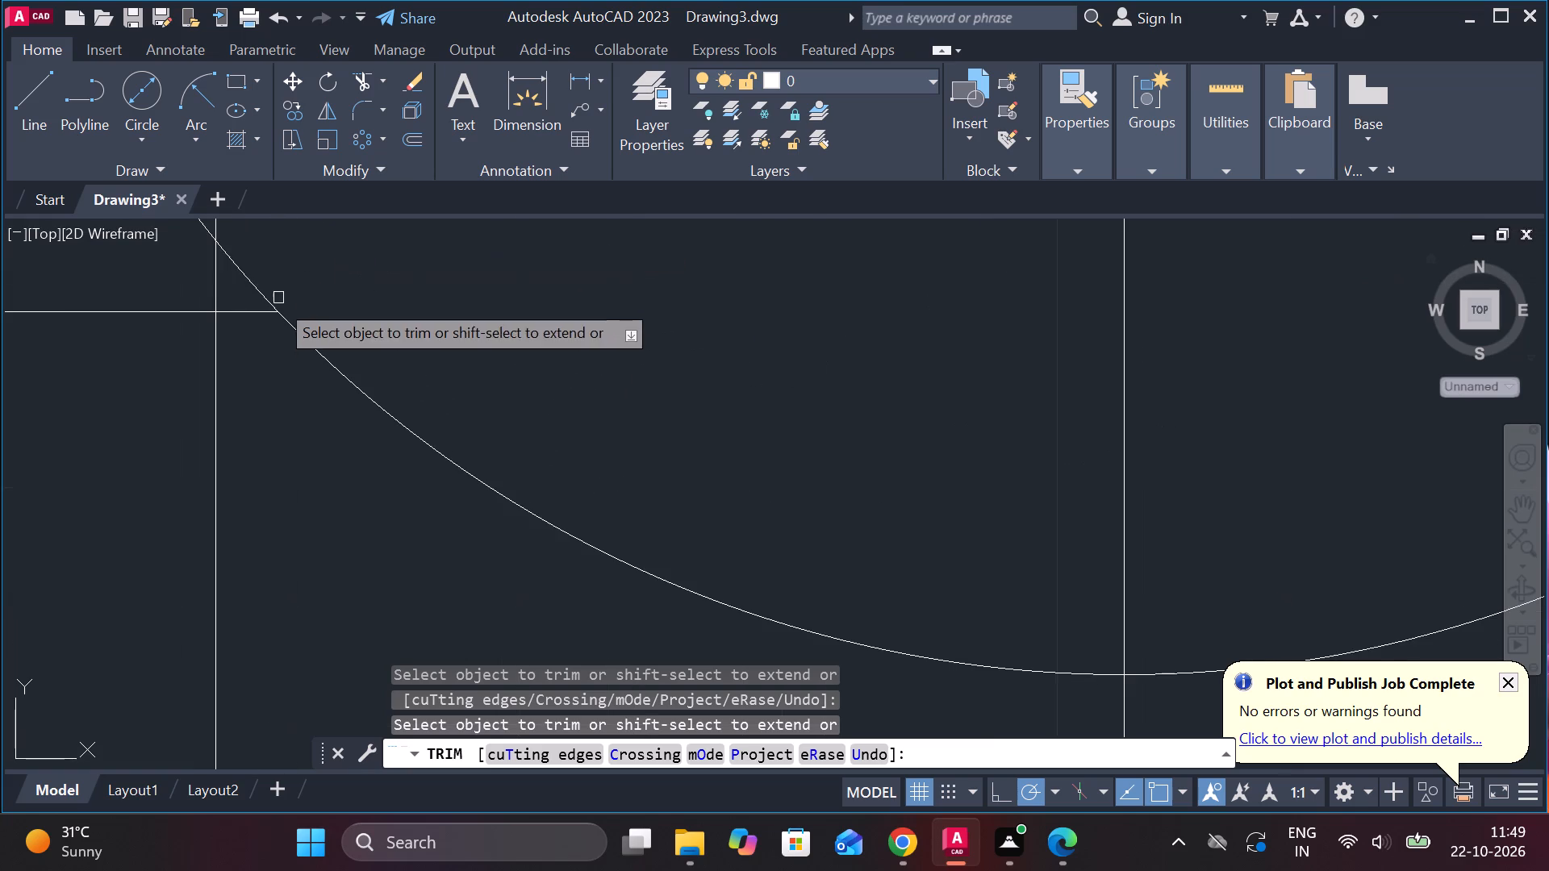
pyautogui.click(245, 306)
pyautogui.scroll(-3, 477, 309)
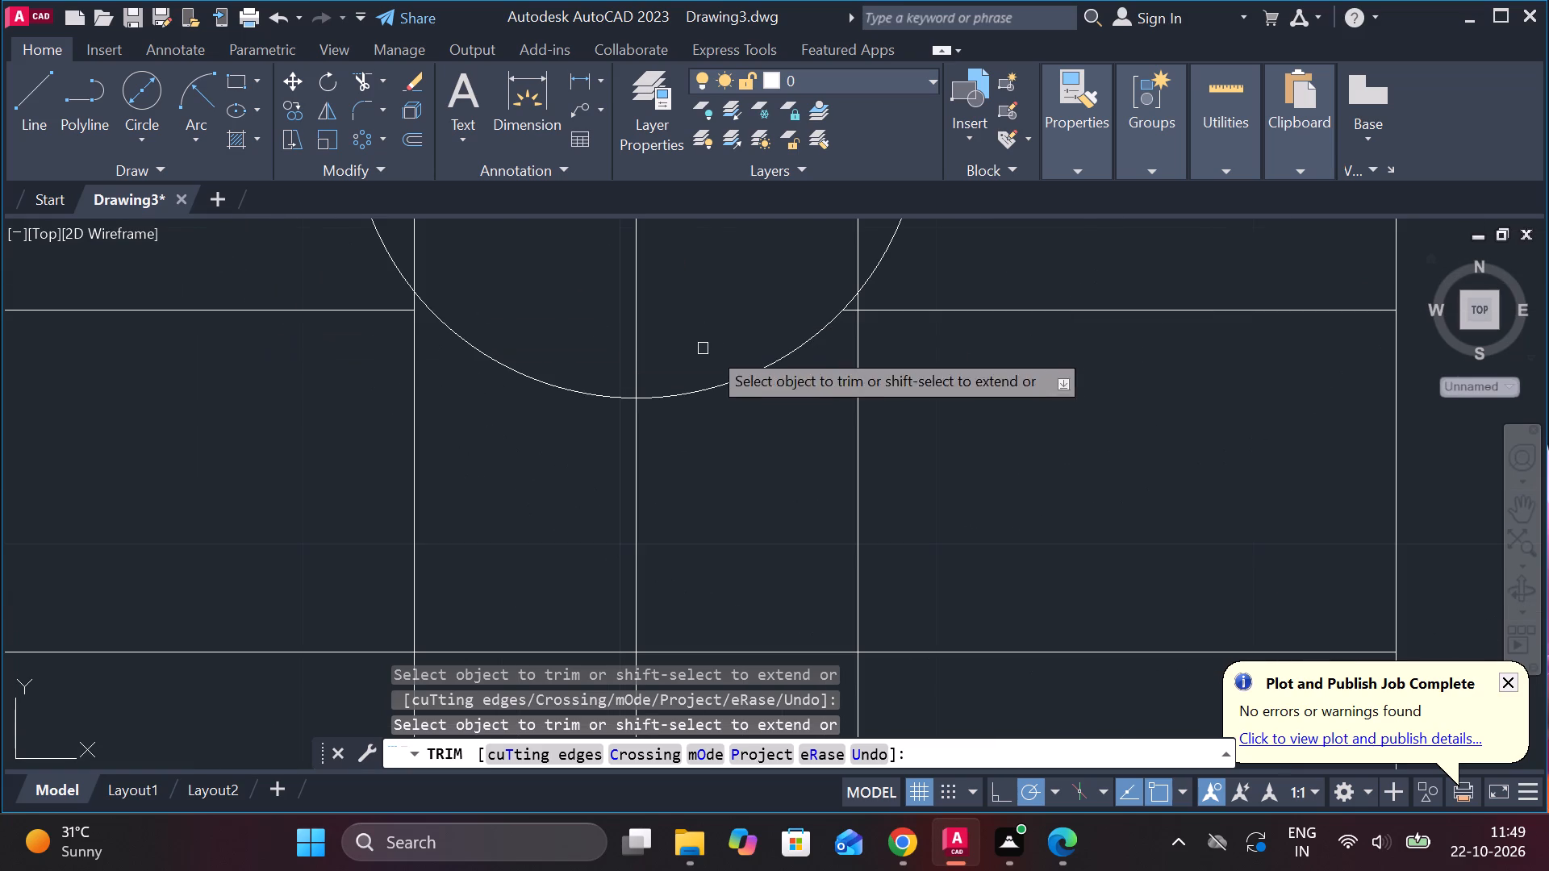
pyautogui.scroll(3, 771, 322)
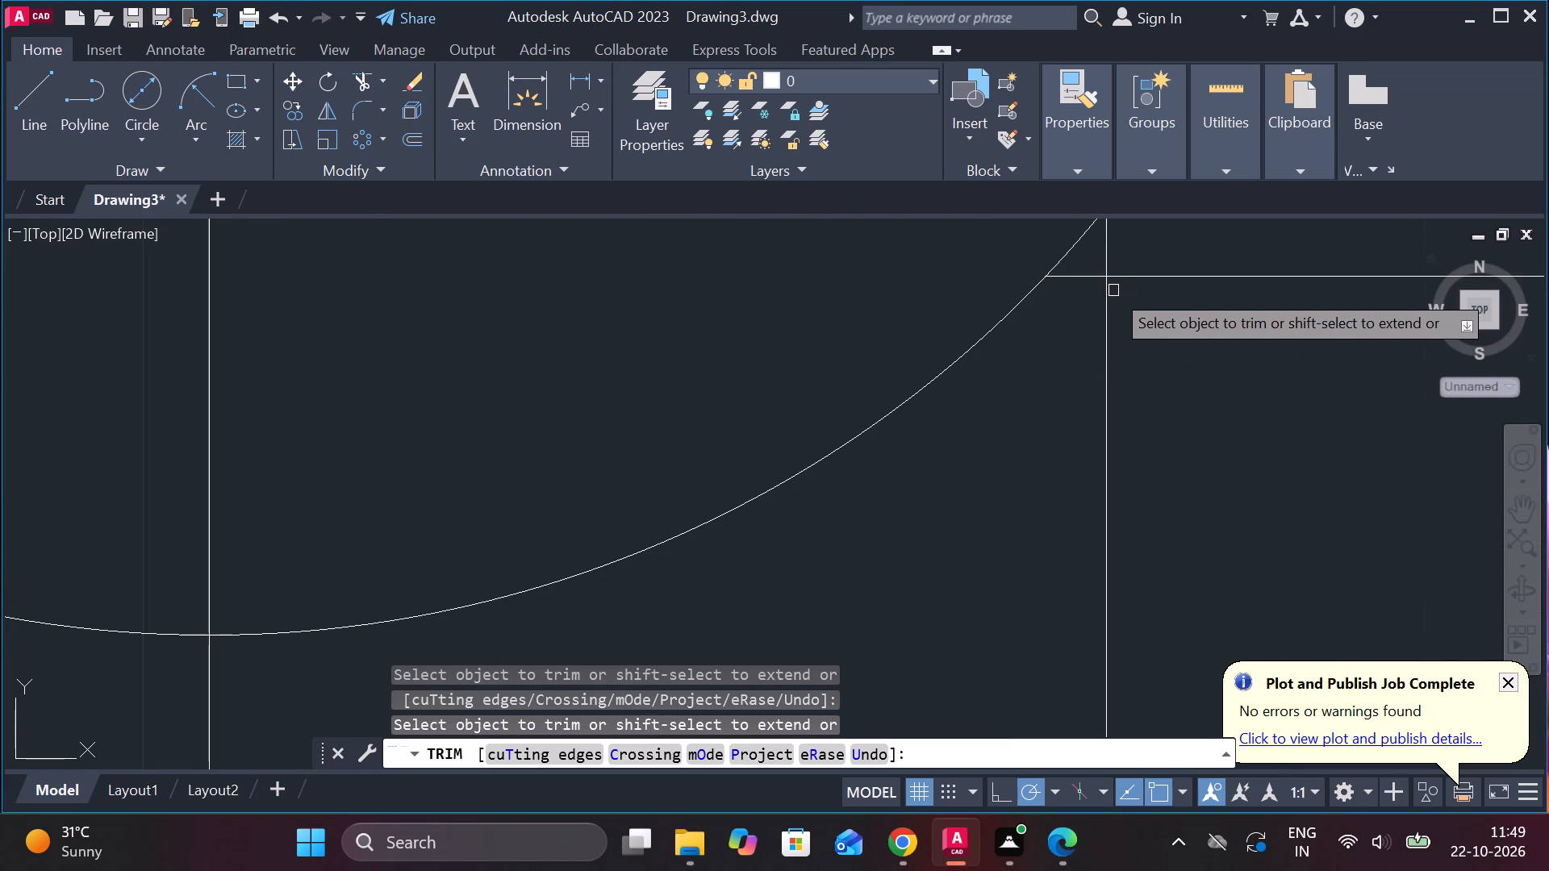
pyautogui.click(1080, 281)
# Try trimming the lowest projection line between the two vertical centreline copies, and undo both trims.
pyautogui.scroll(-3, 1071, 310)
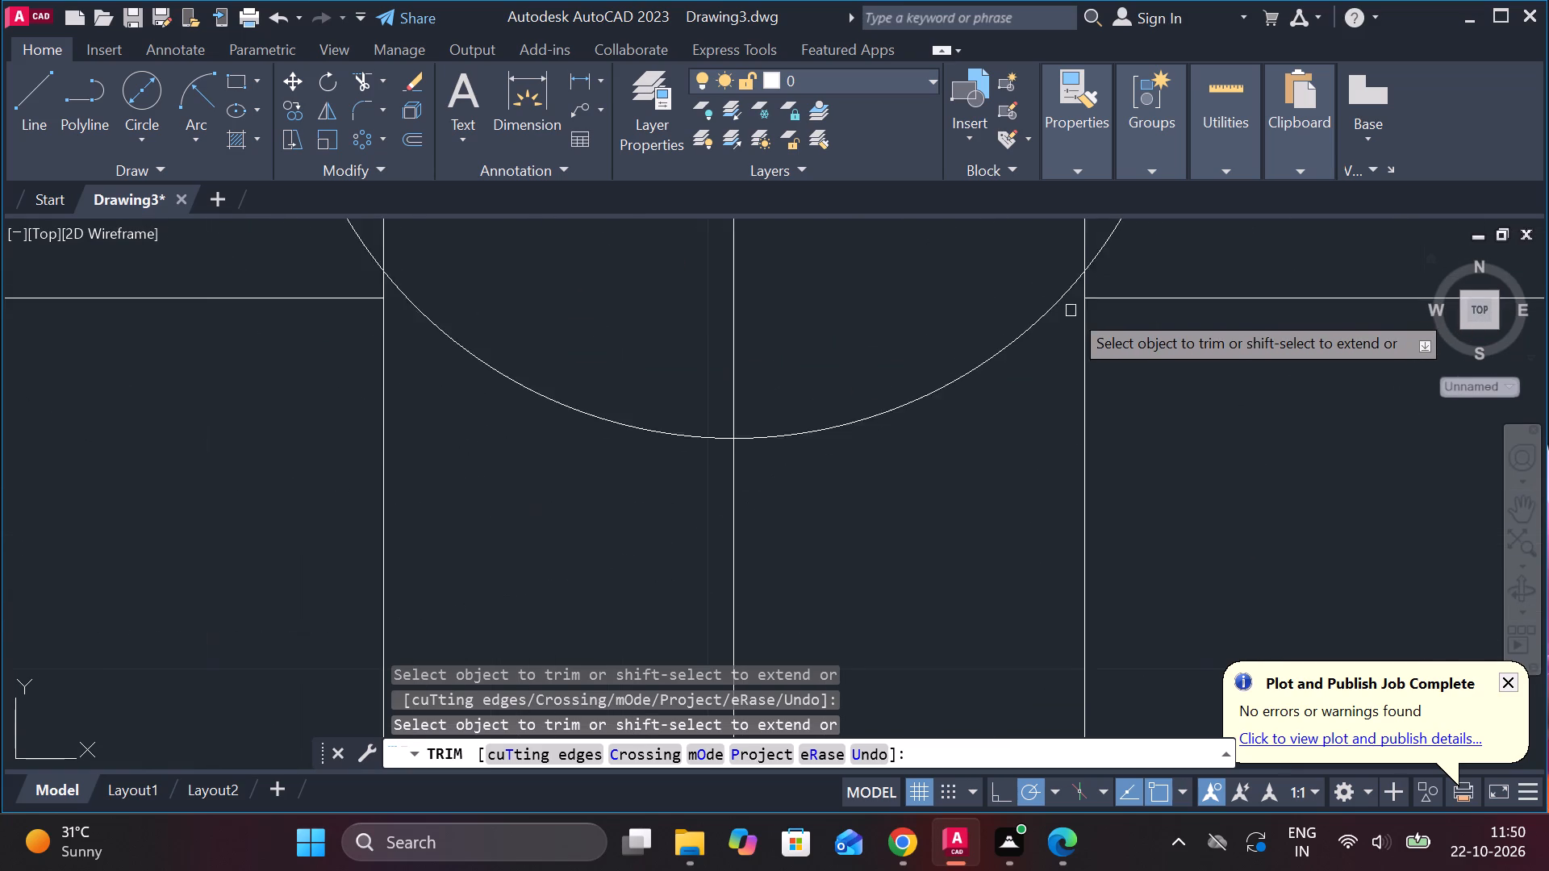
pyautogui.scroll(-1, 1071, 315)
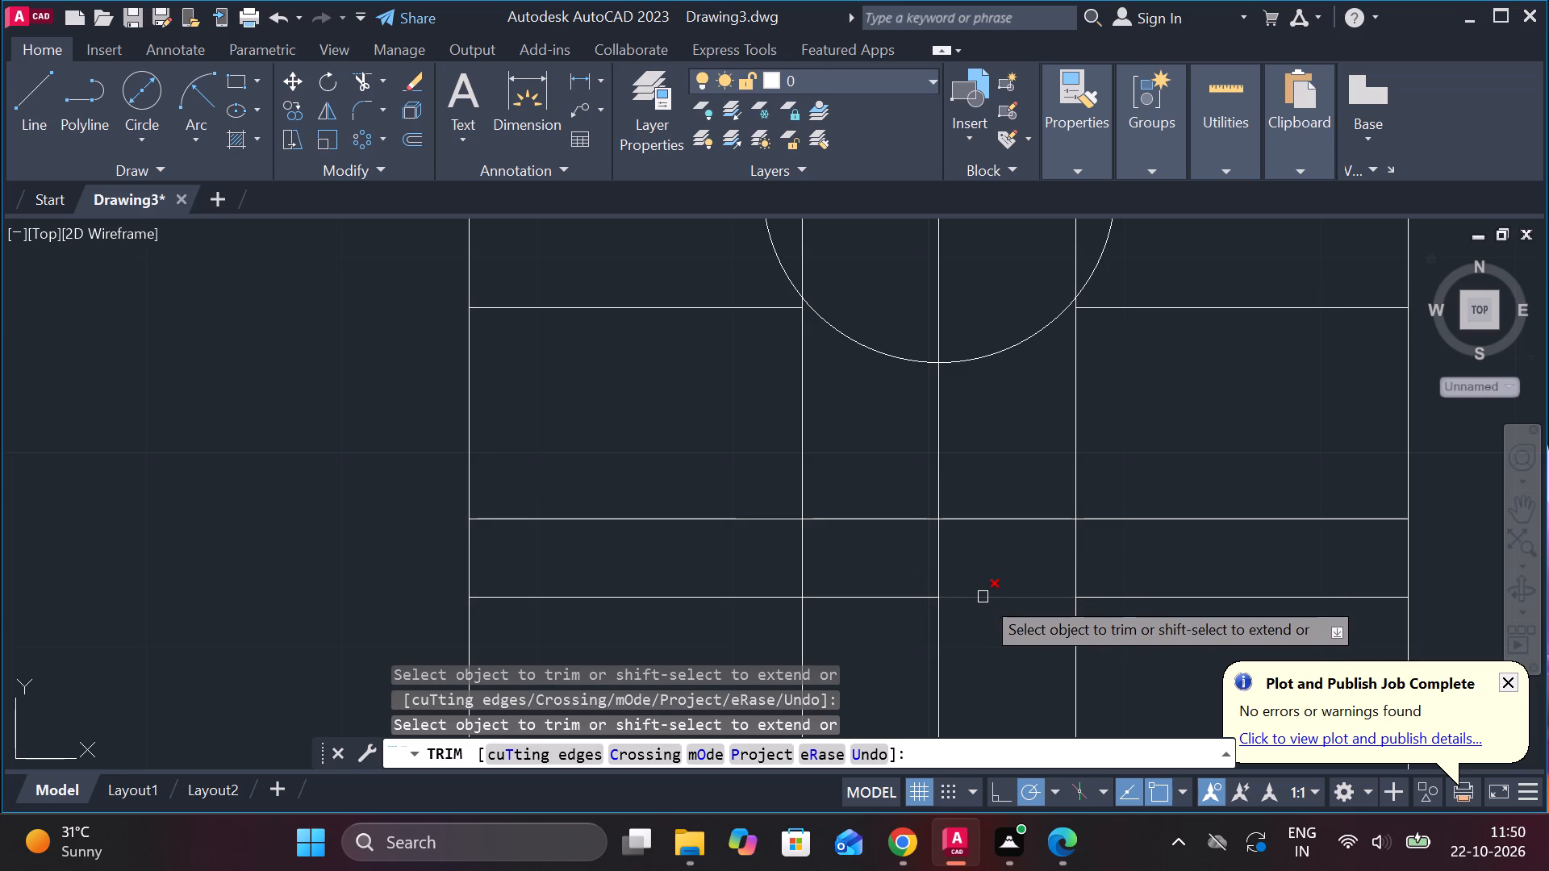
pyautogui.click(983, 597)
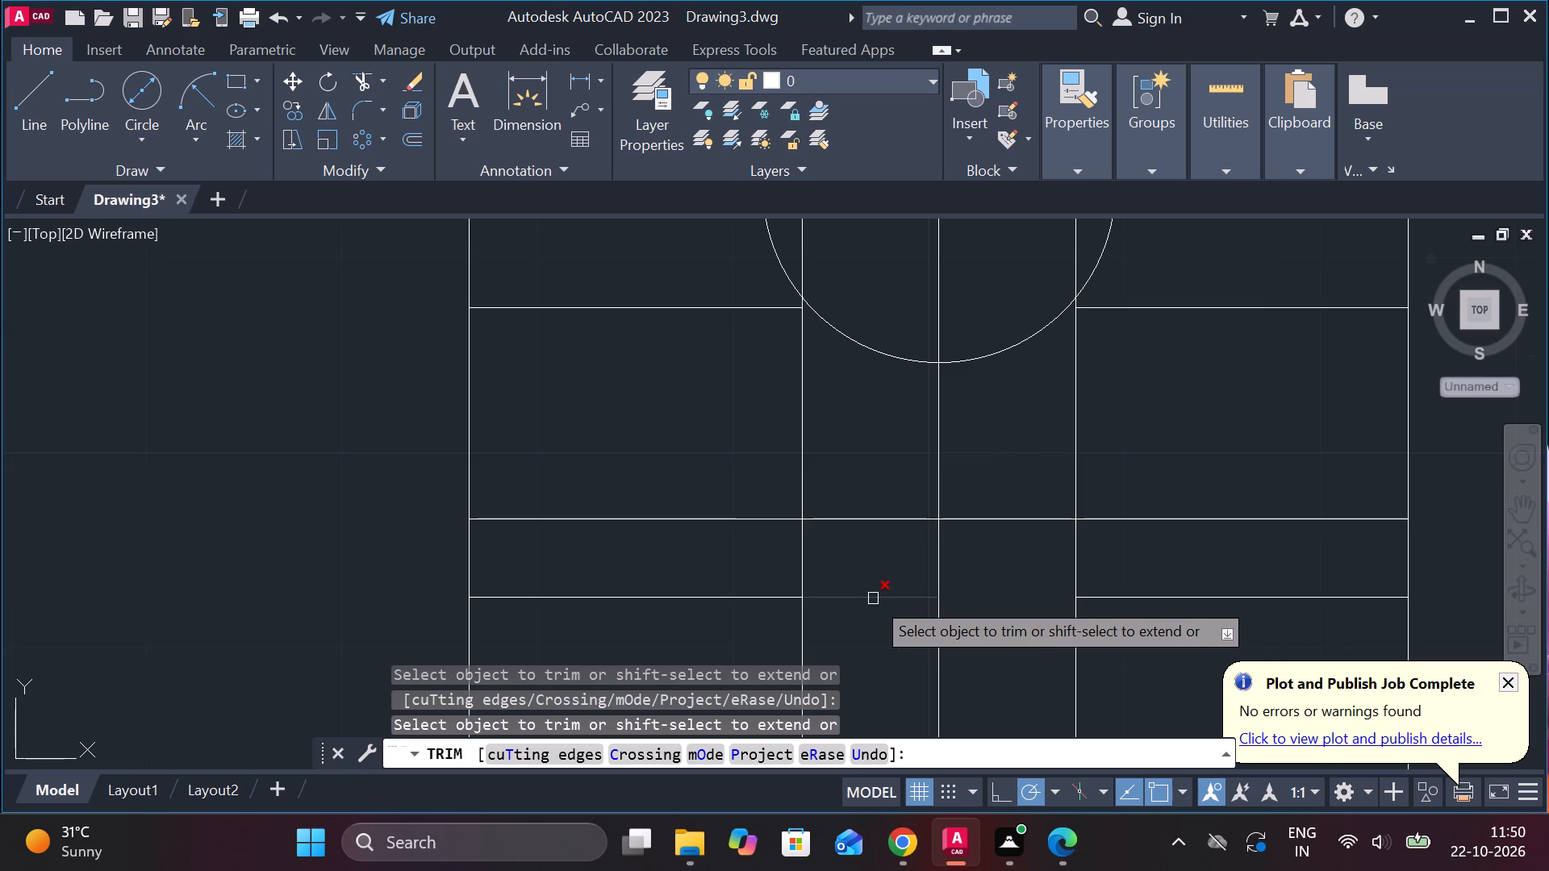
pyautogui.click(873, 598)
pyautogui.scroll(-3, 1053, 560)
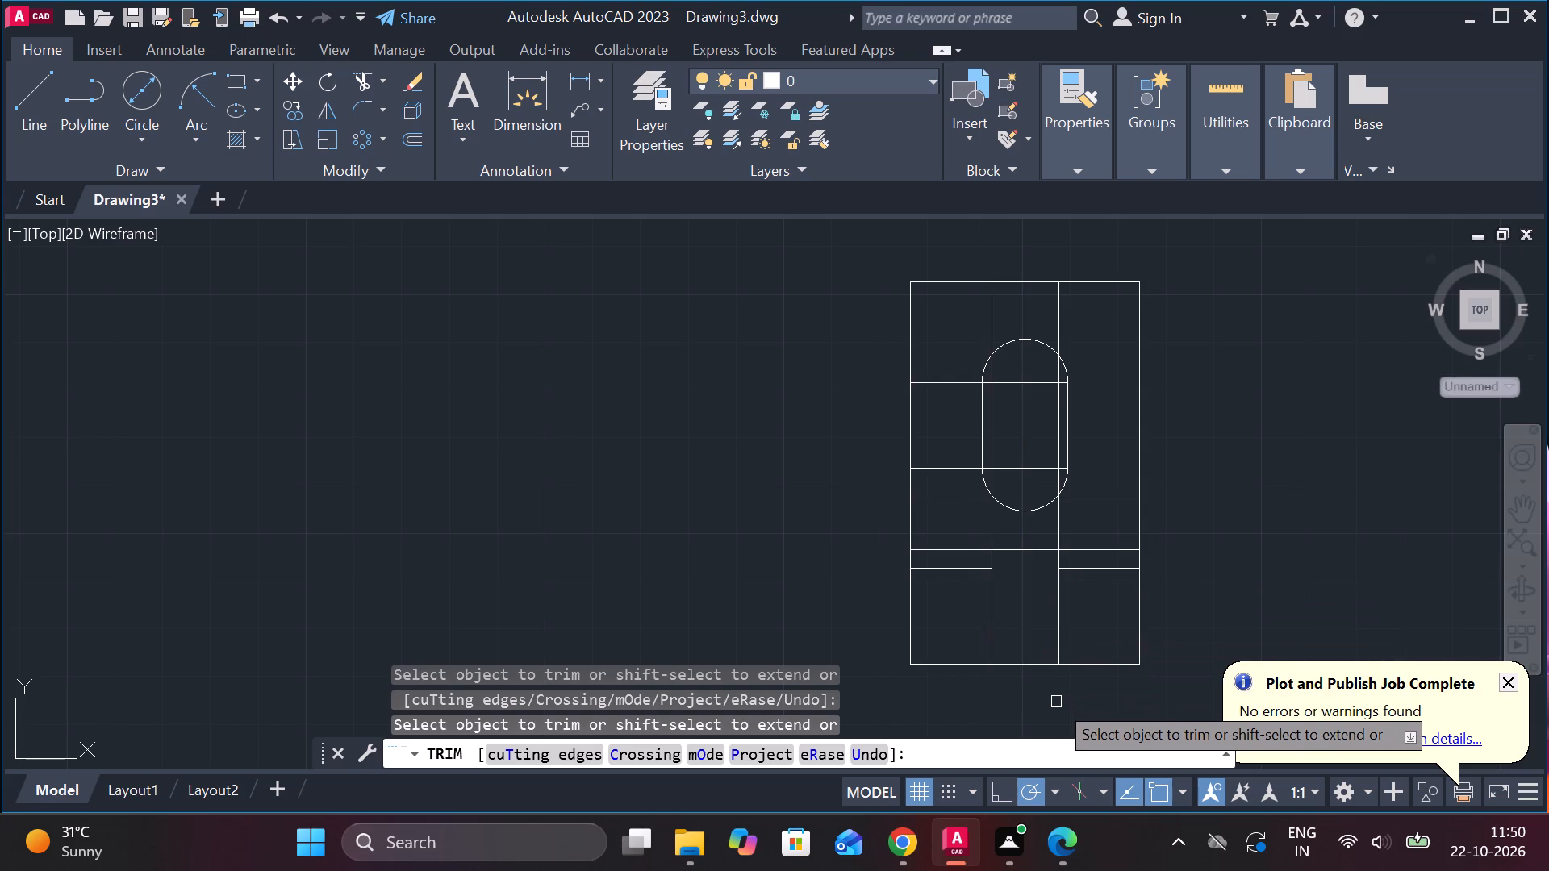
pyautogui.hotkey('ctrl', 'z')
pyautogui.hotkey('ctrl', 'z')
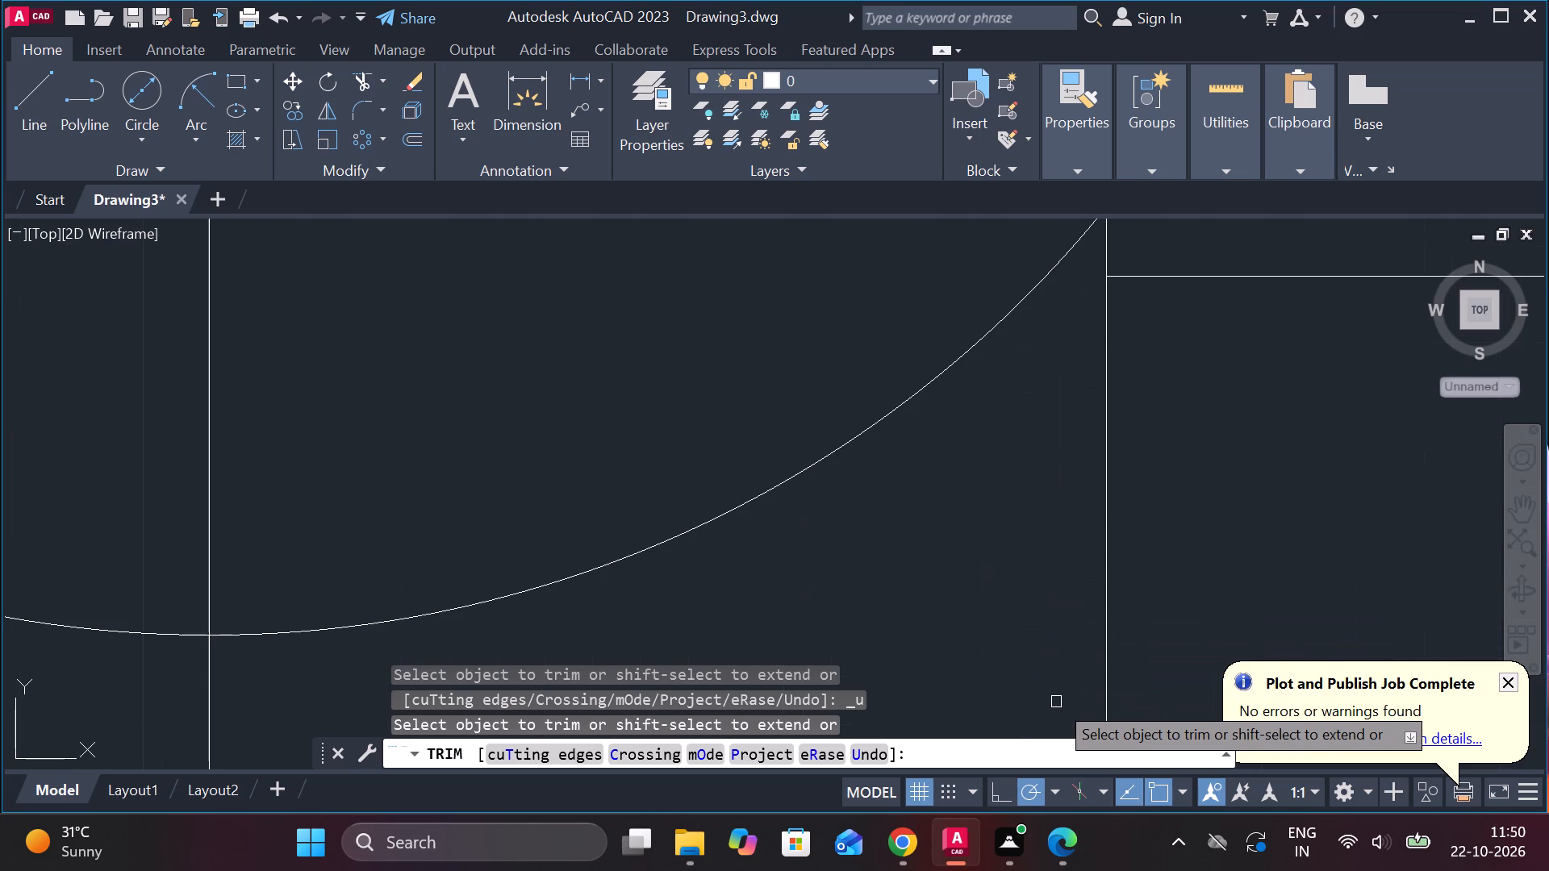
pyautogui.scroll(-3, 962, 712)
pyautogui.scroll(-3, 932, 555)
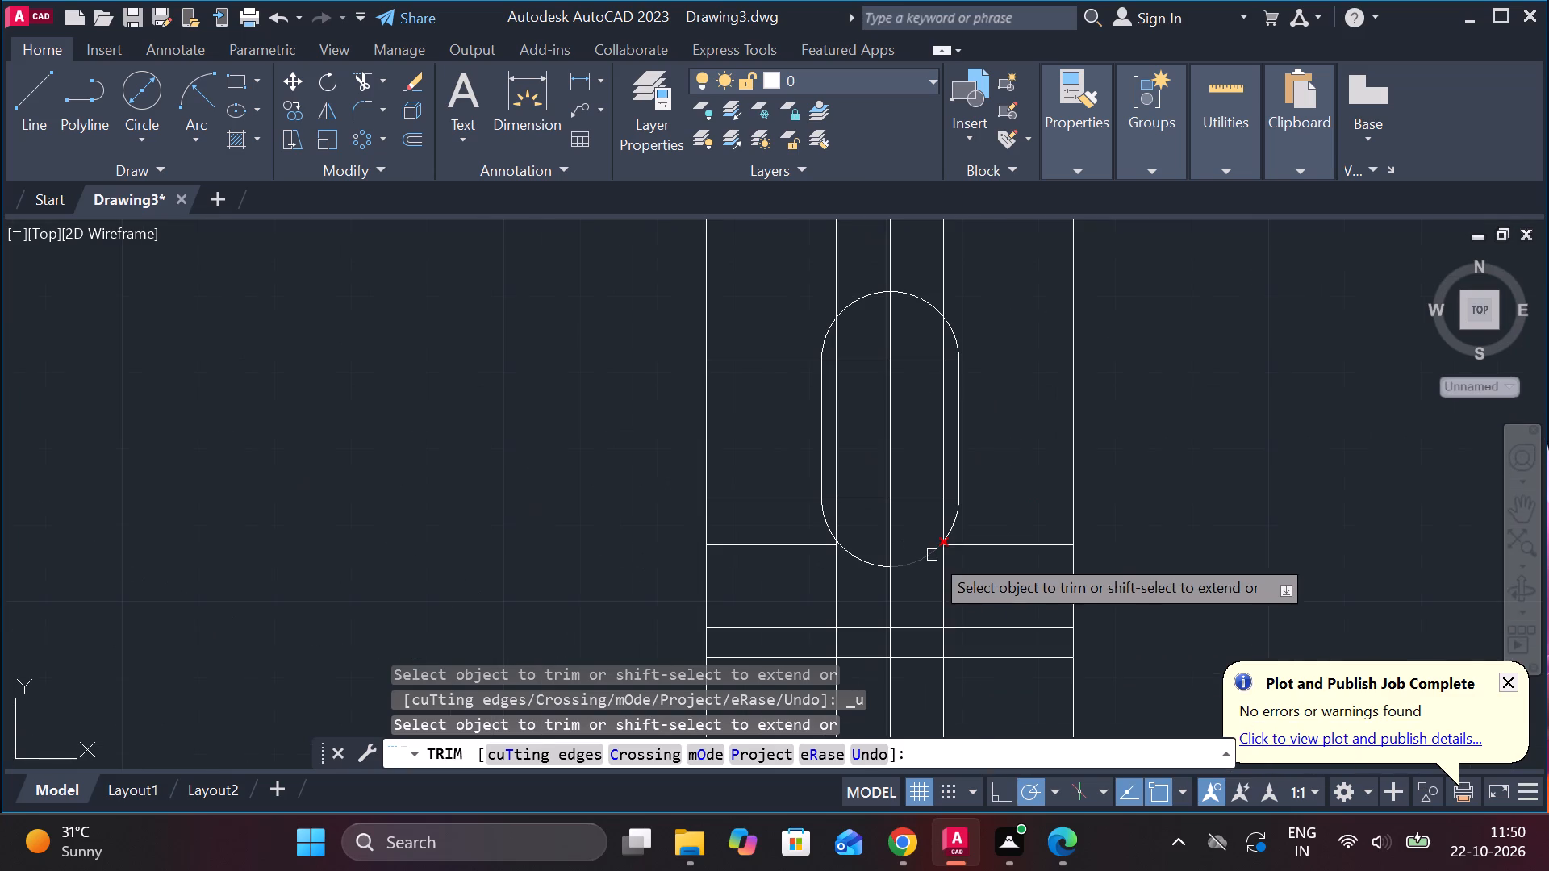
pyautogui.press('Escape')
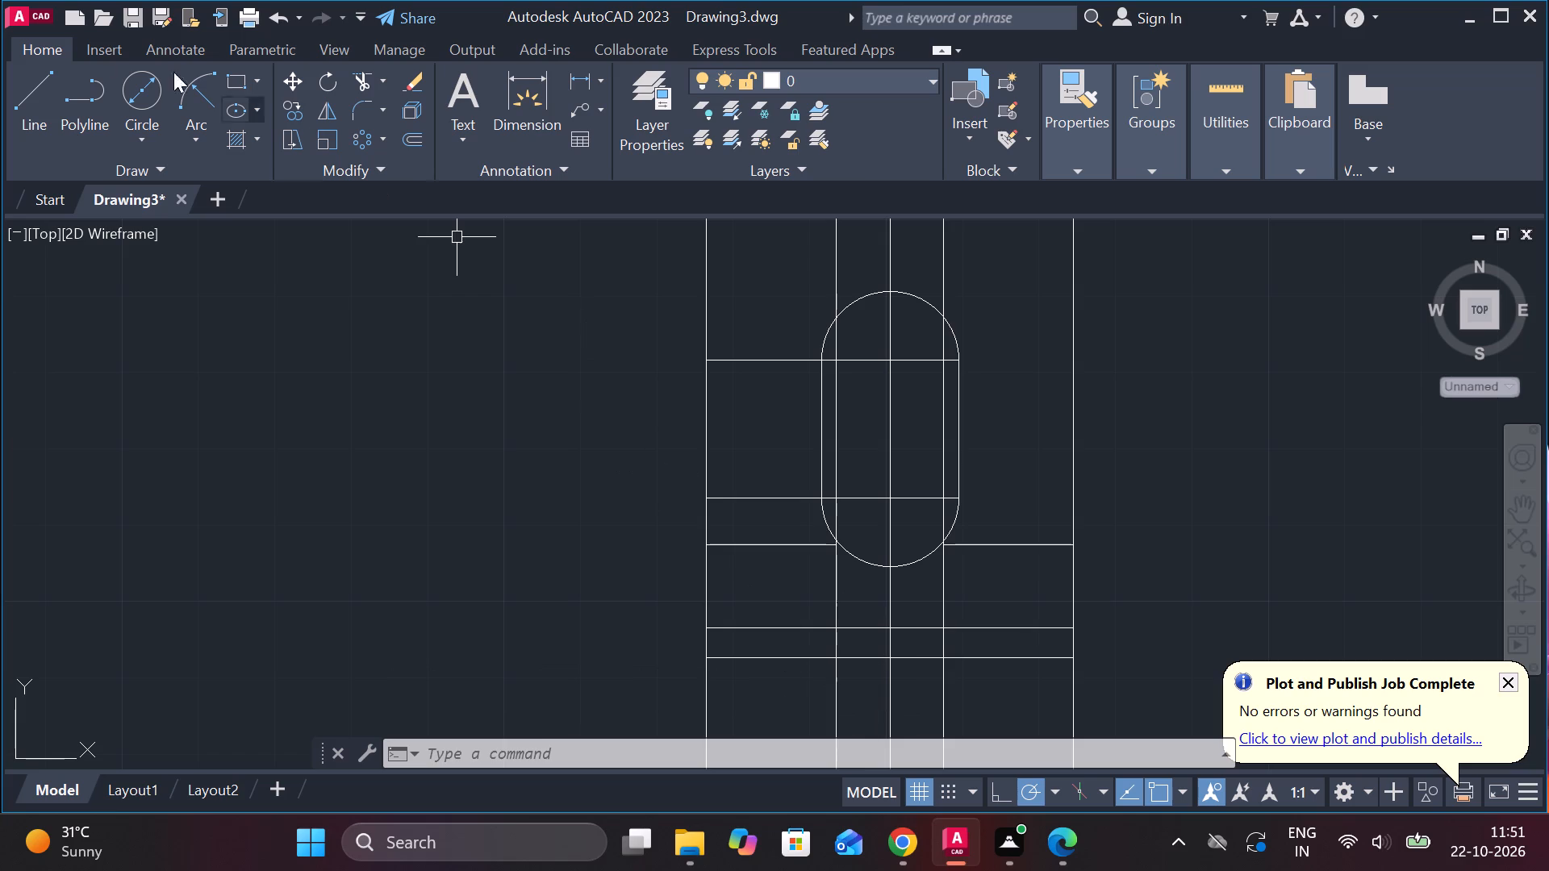
# Trim the lowest projection line outside the two vertical centreline copies and the groove-bottom line between them.
pyautogui.click(365, 79)
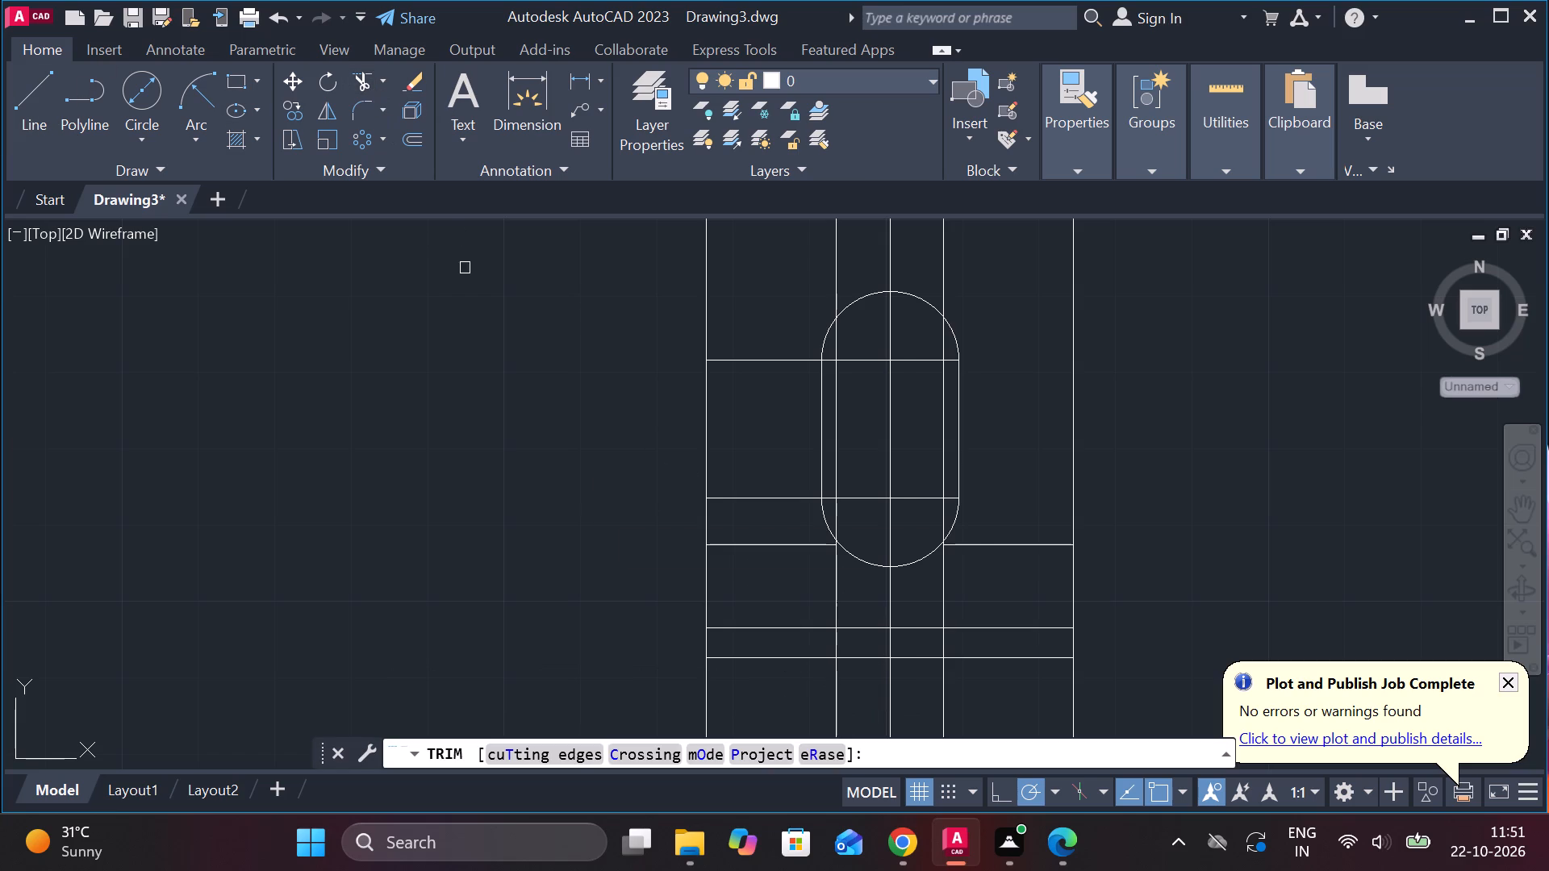
pyautogui.click(770, 657)
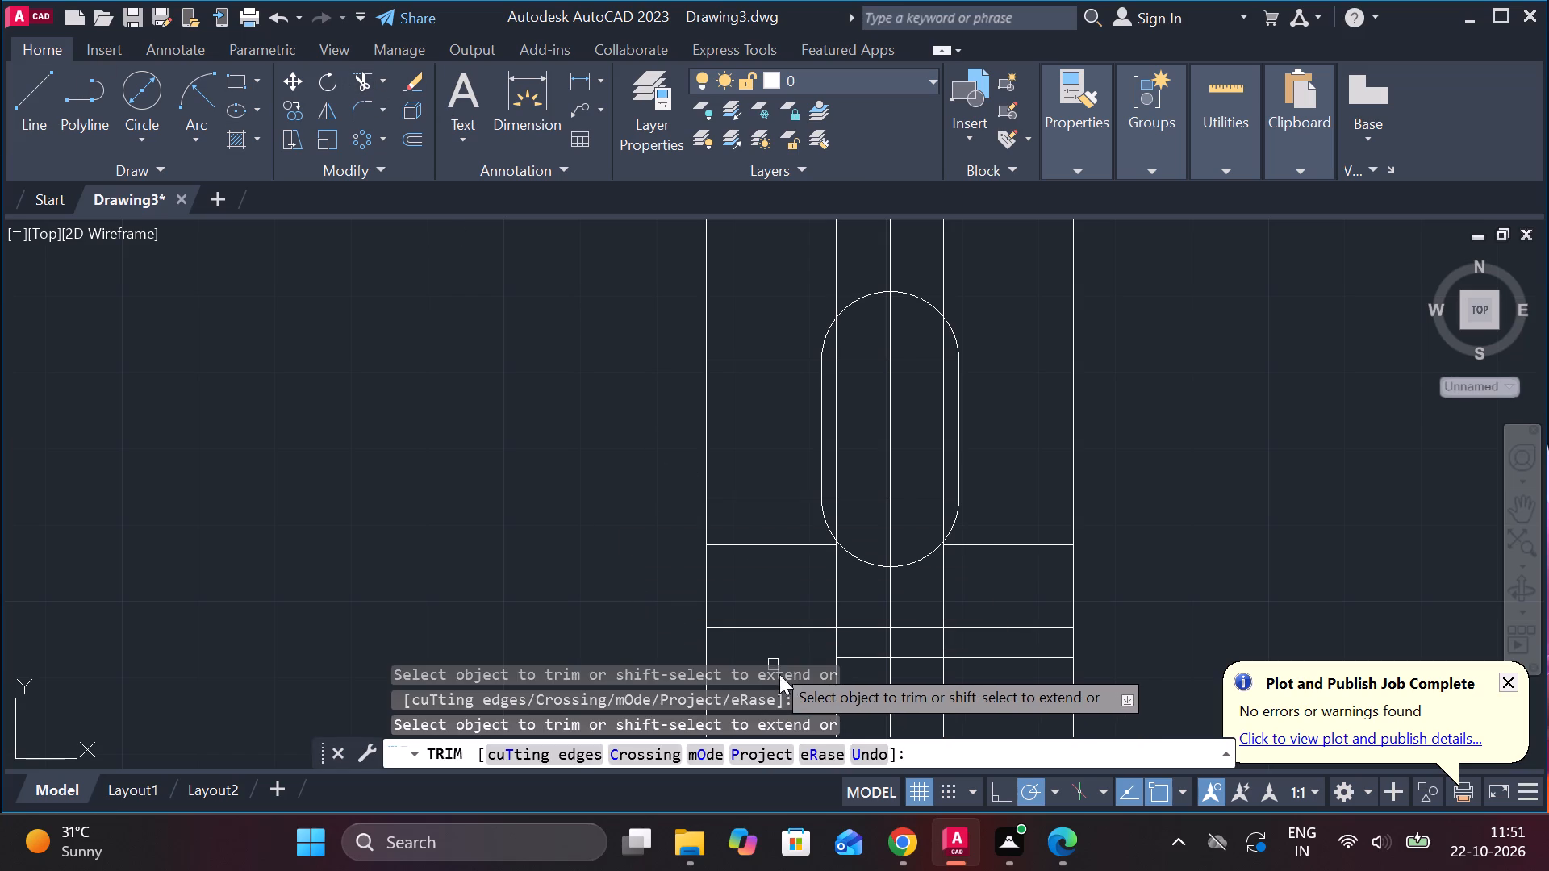
pyautogui.click(1018, 659)
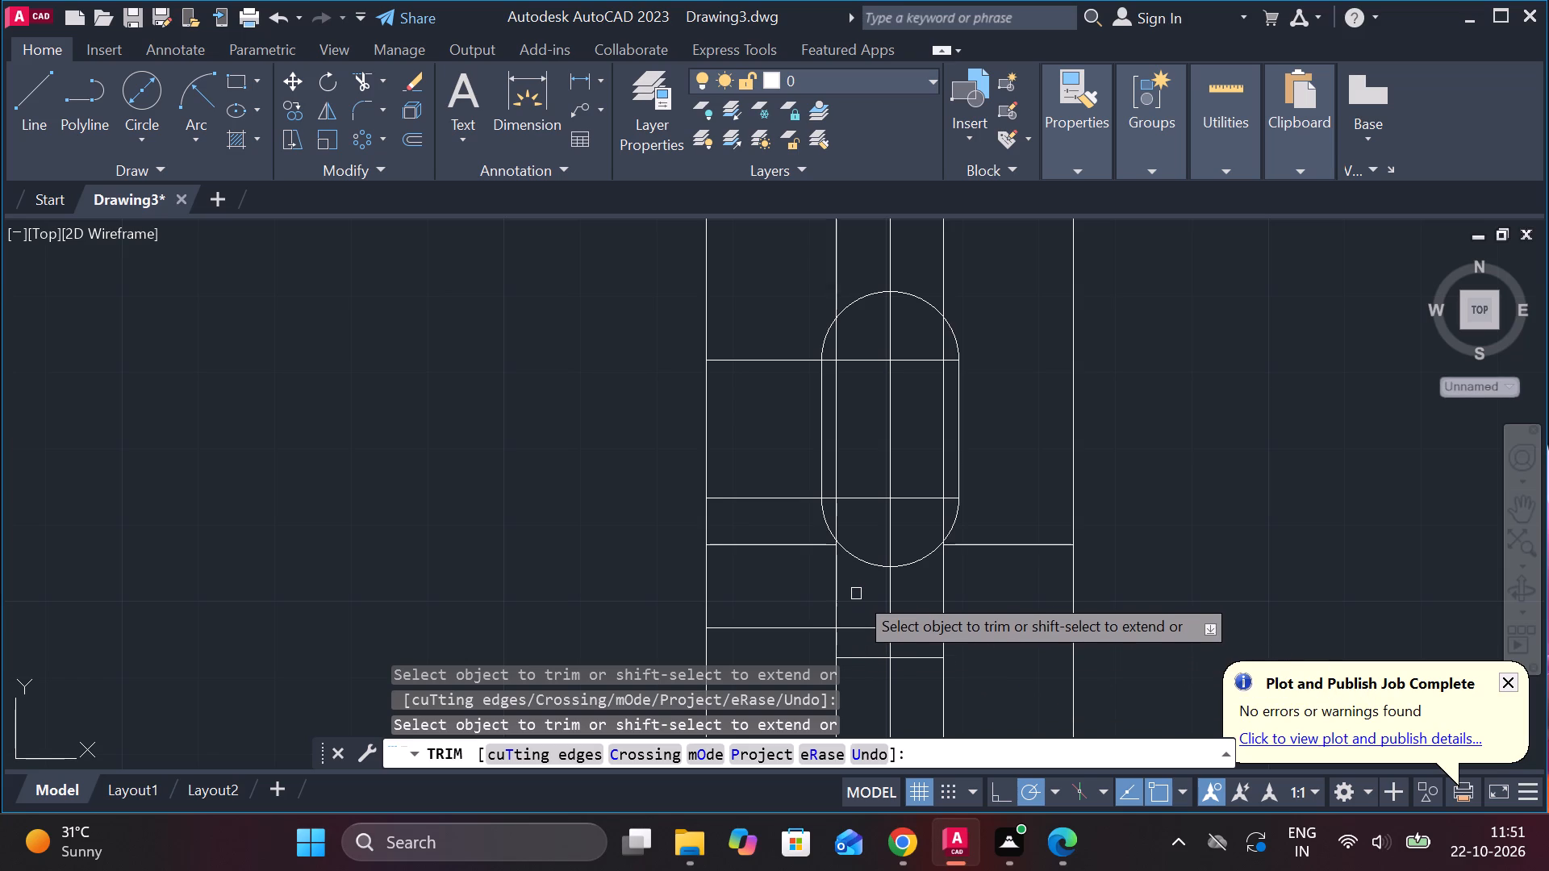
pyautogui.click(863, 626)
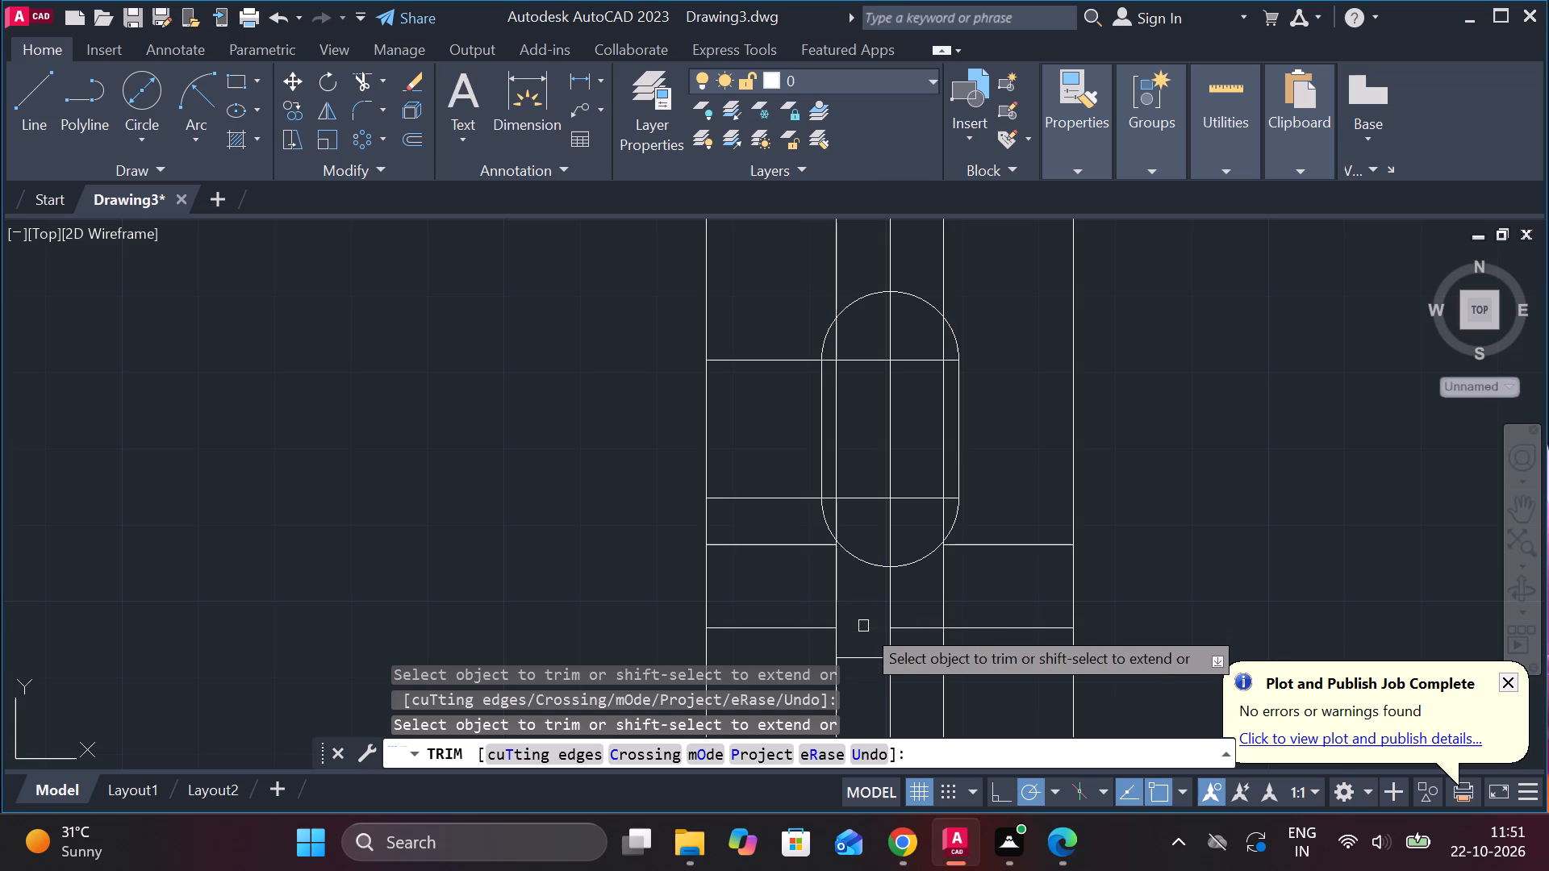
pyautogui.click(921, 631)
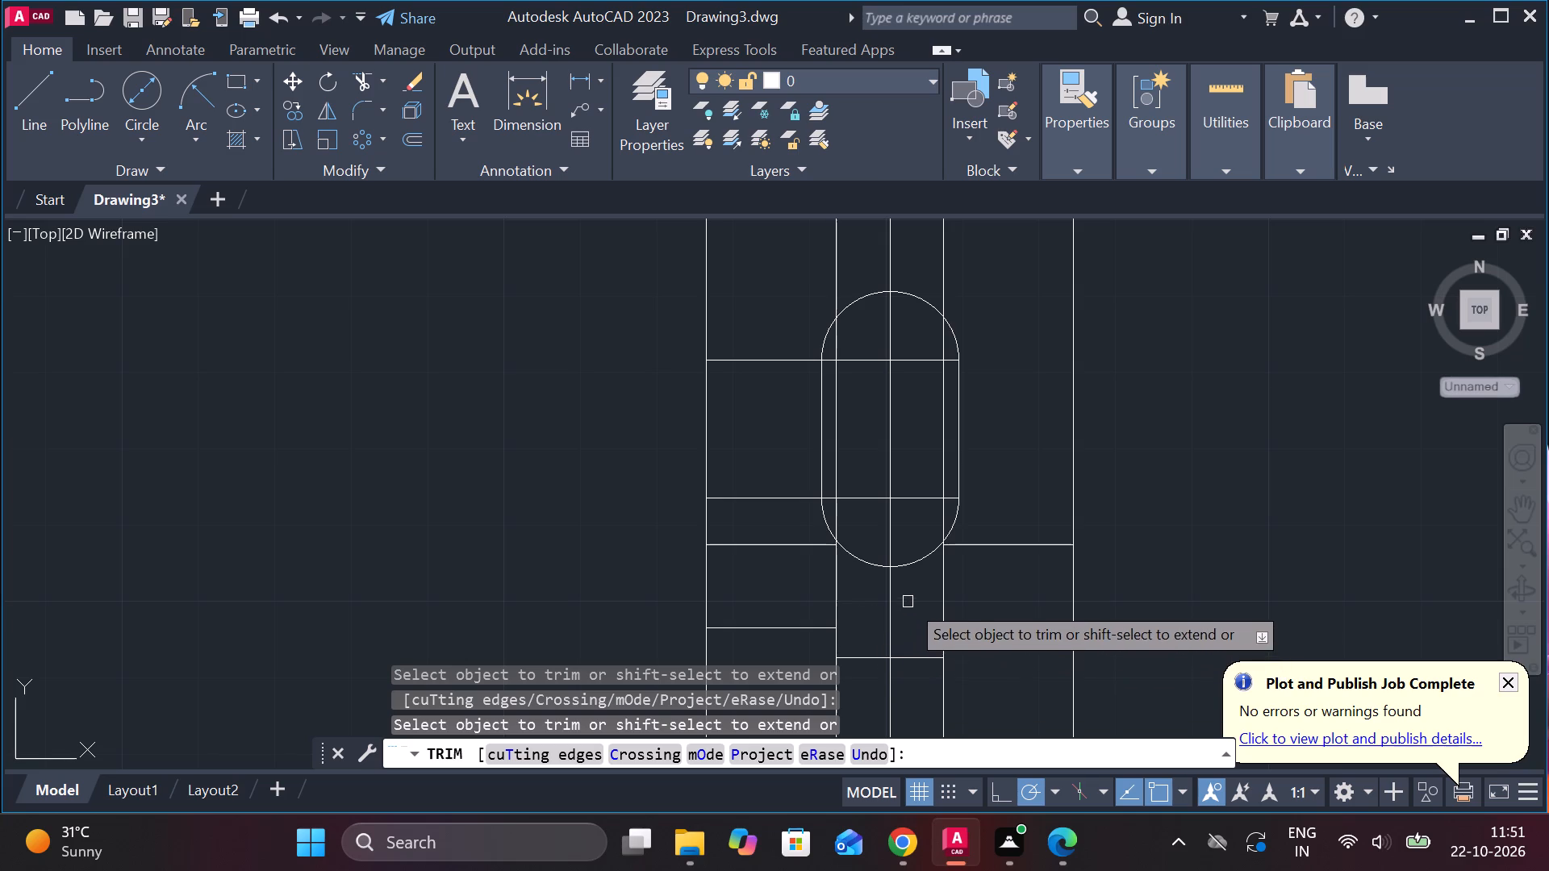
# Trim both vertical centreline copies below the groove-bottom line in the 48 x 80 view.
pyautogui.scroll(-3, 994, 606)
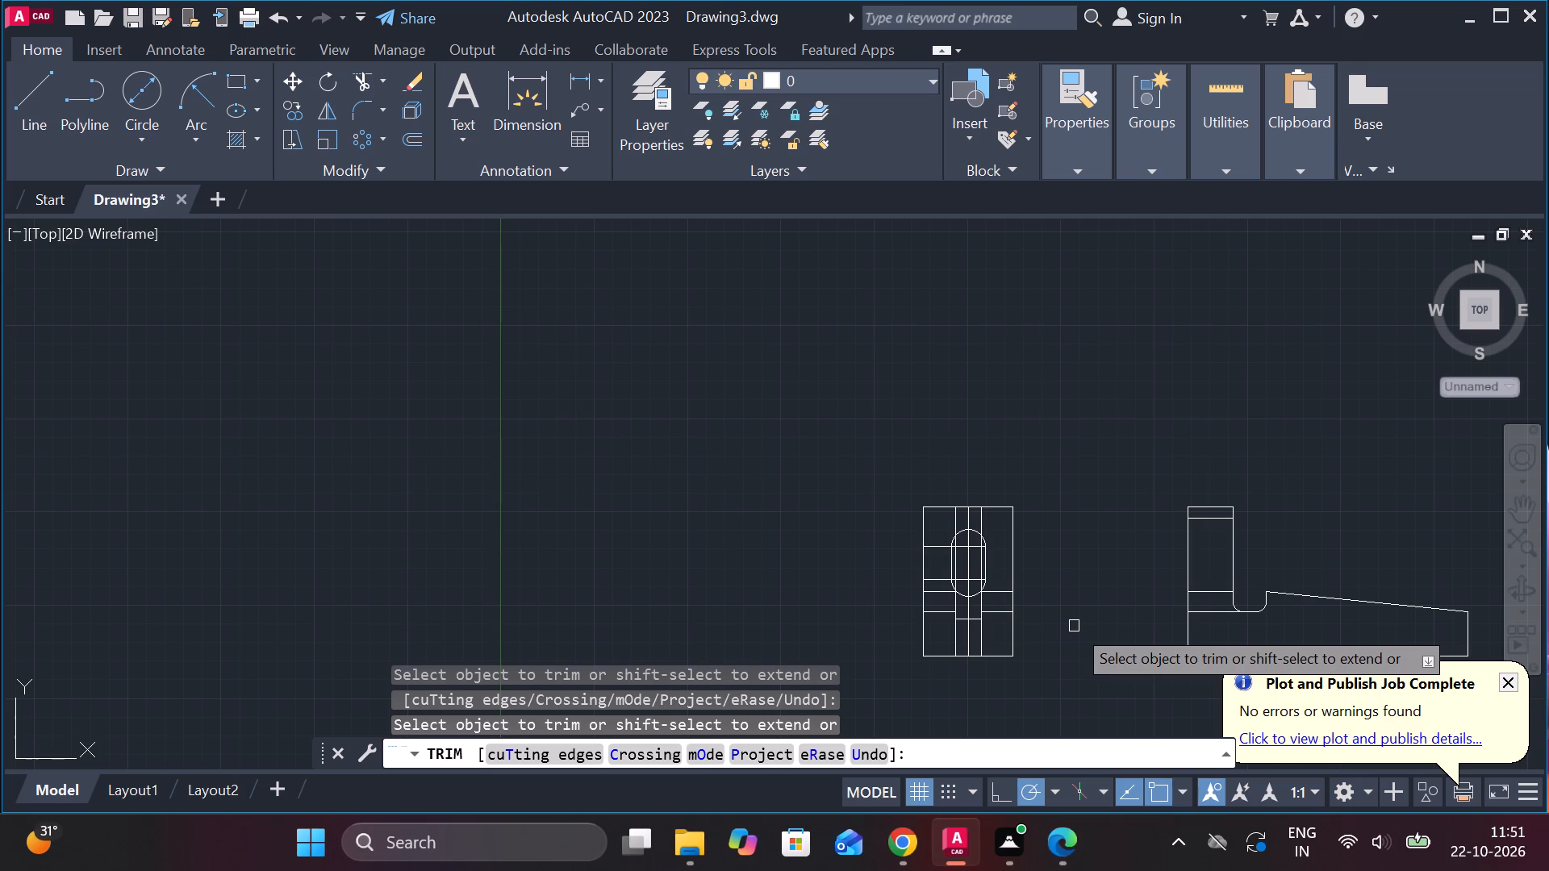
pyautogui.scroll(3, 1178, 609)
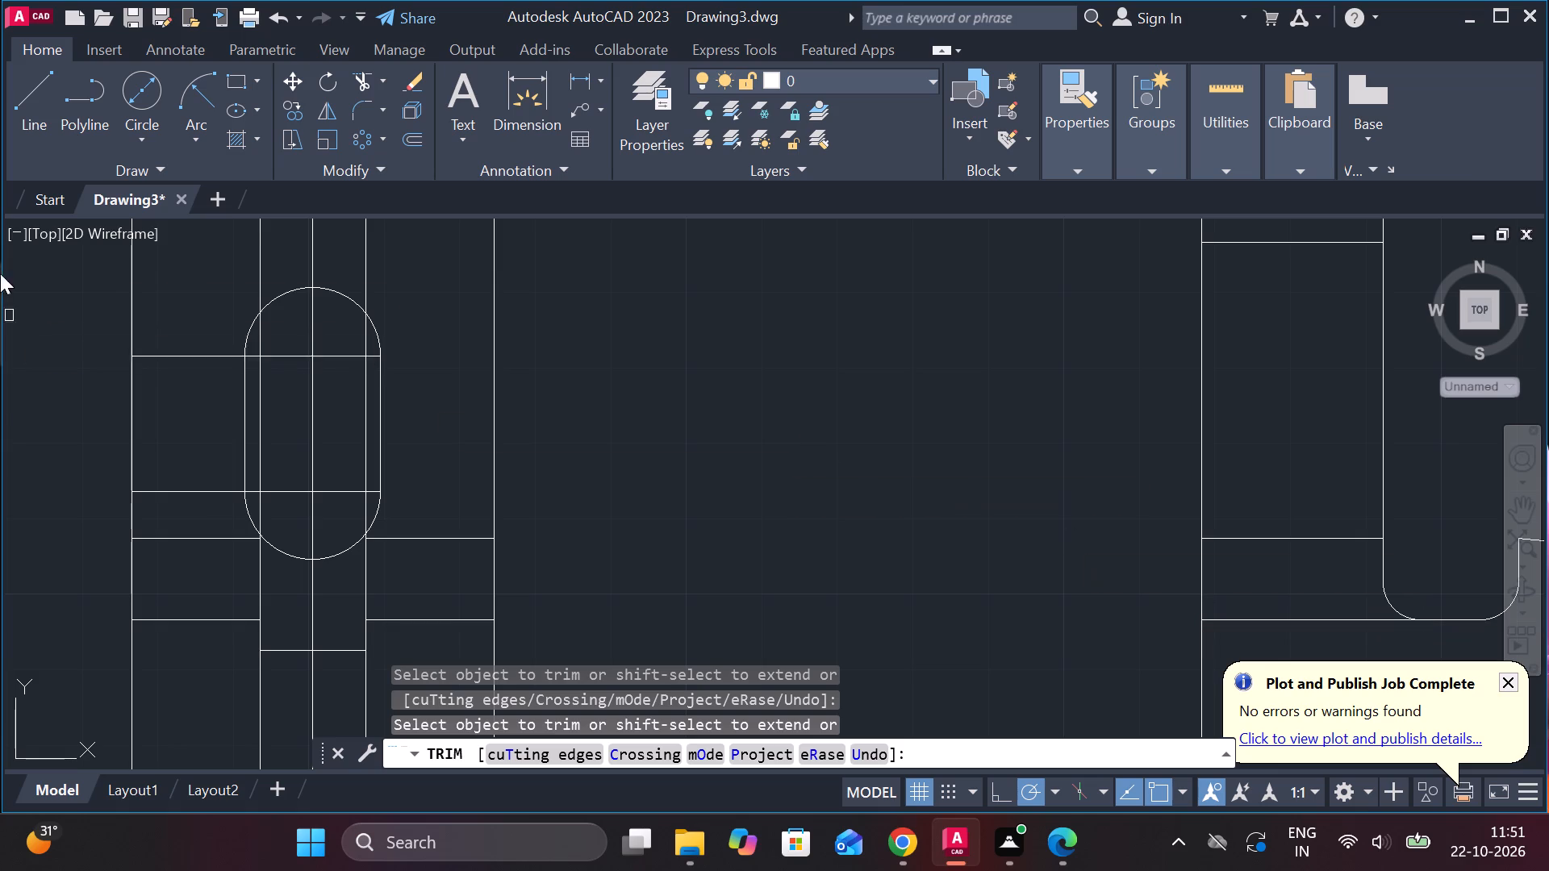
pyautogui.click(258, 700)
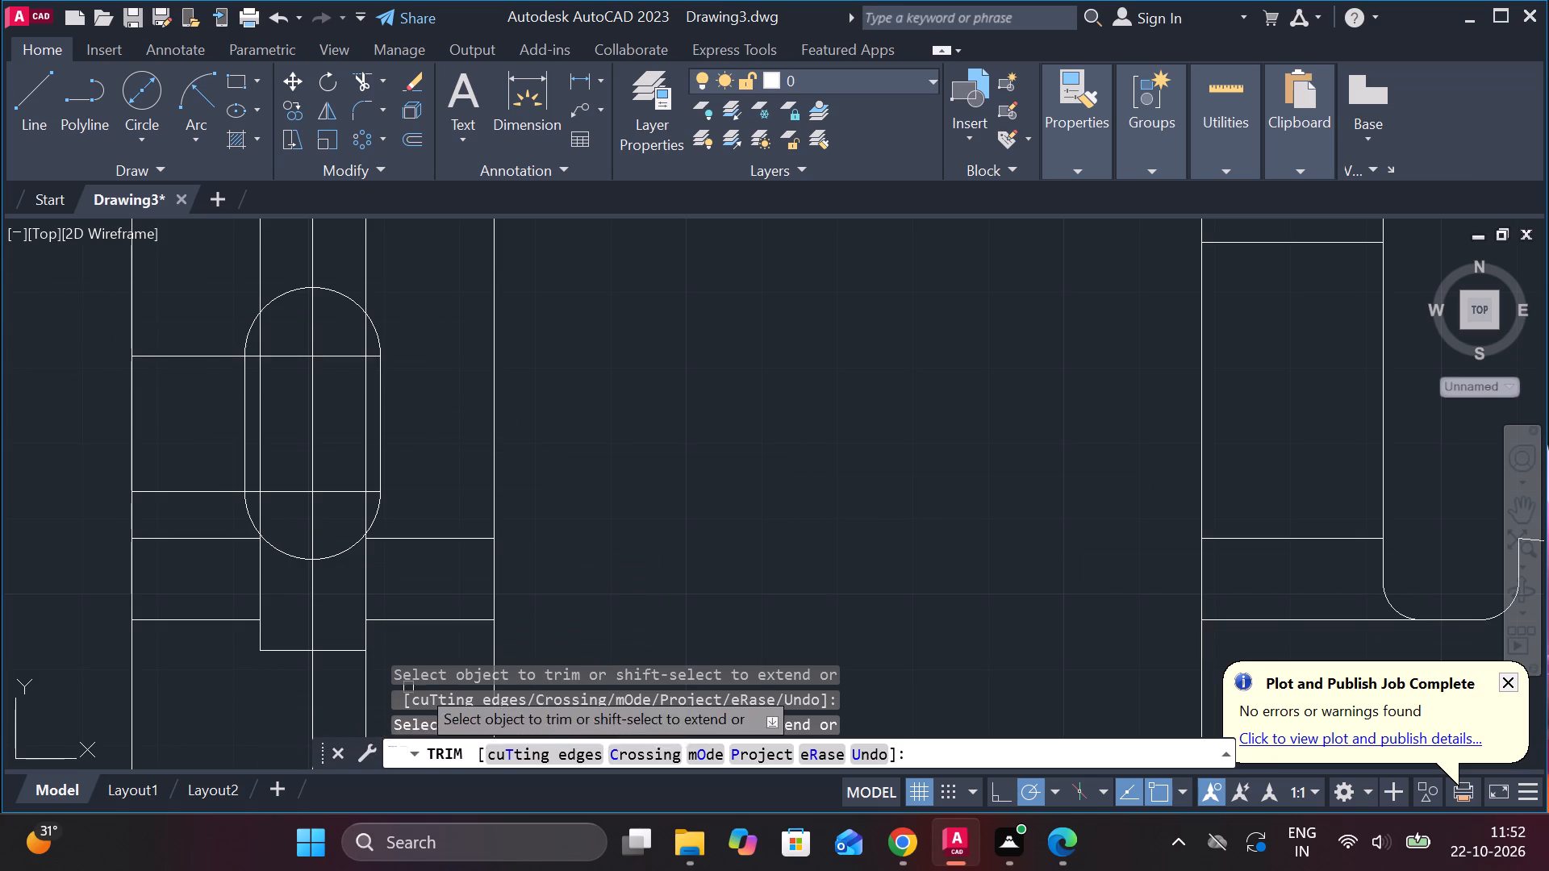
pyautogui.click(367, 703)
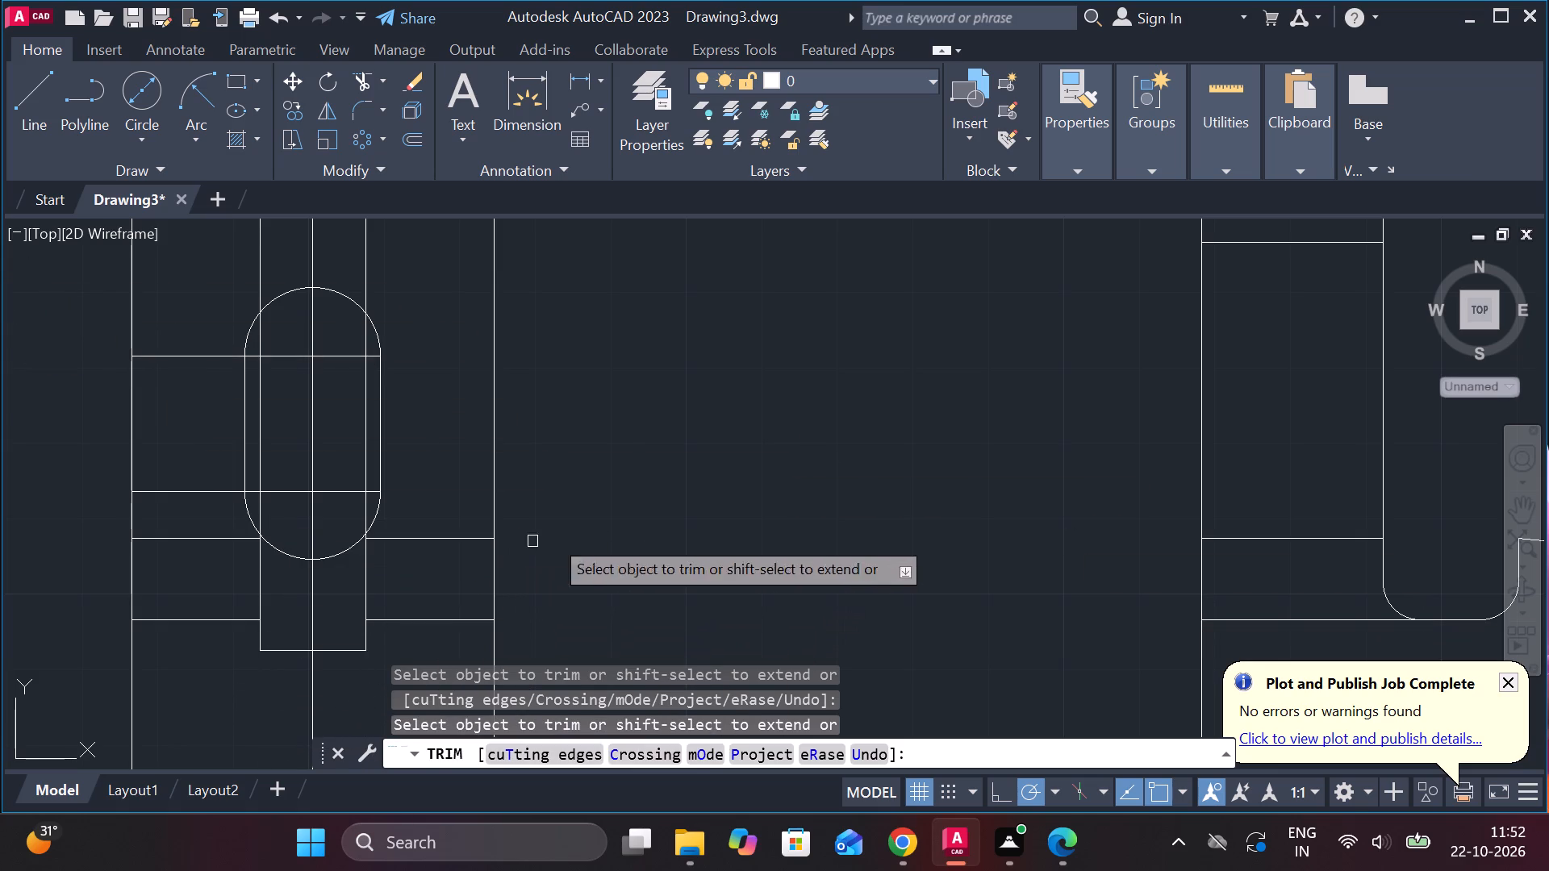
# Trim the vertical line along the groove's right side above and through the slot, down to the groove's upper corner.
pyautogui.click(360, 265)
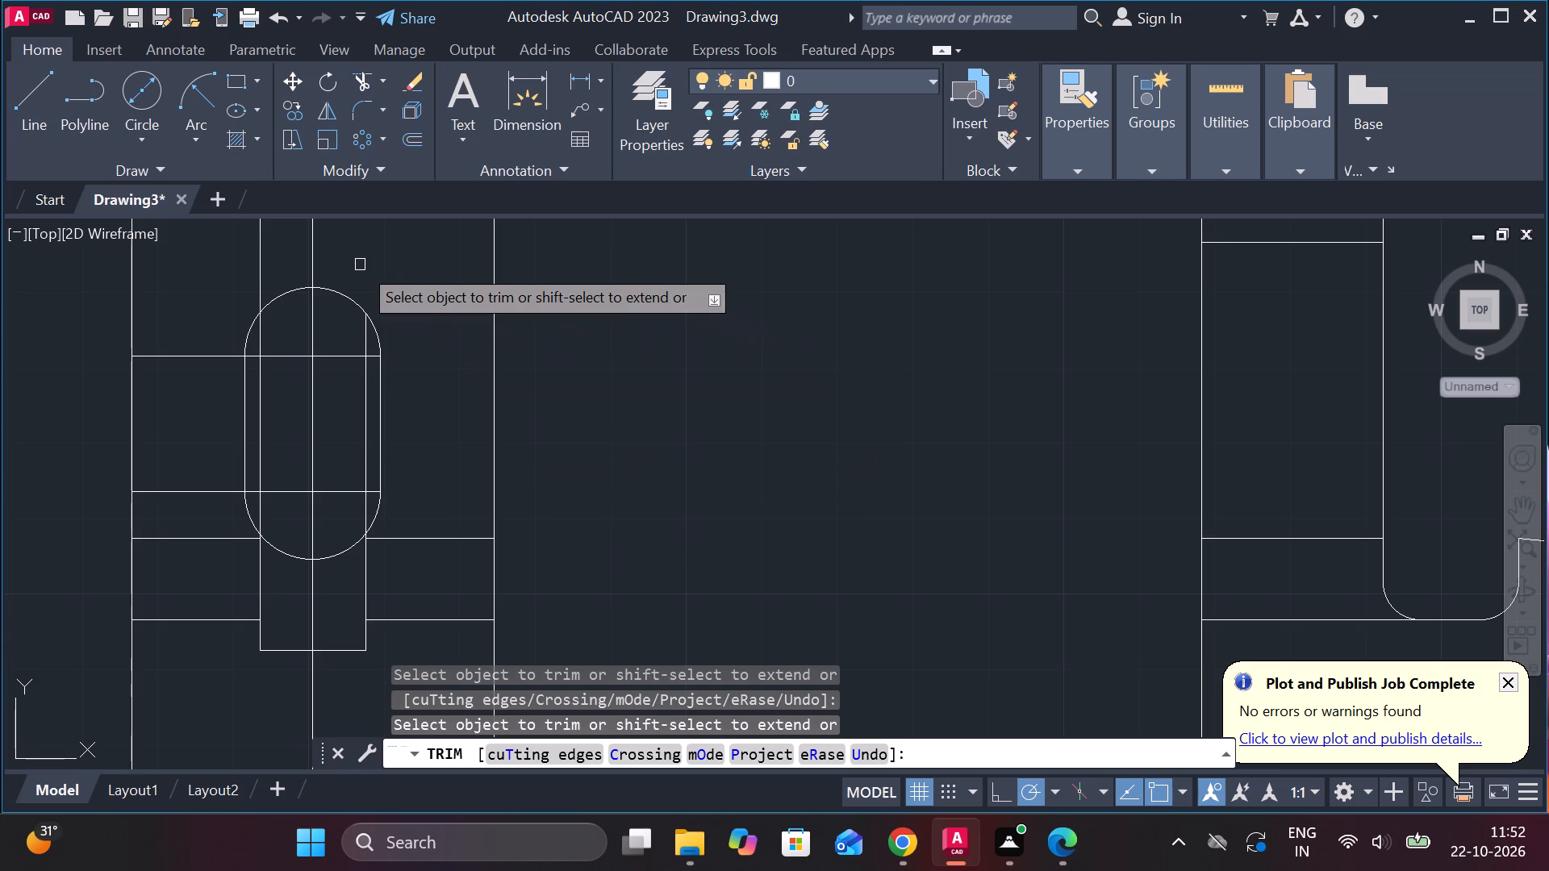
pyautogui.click(365, 339)
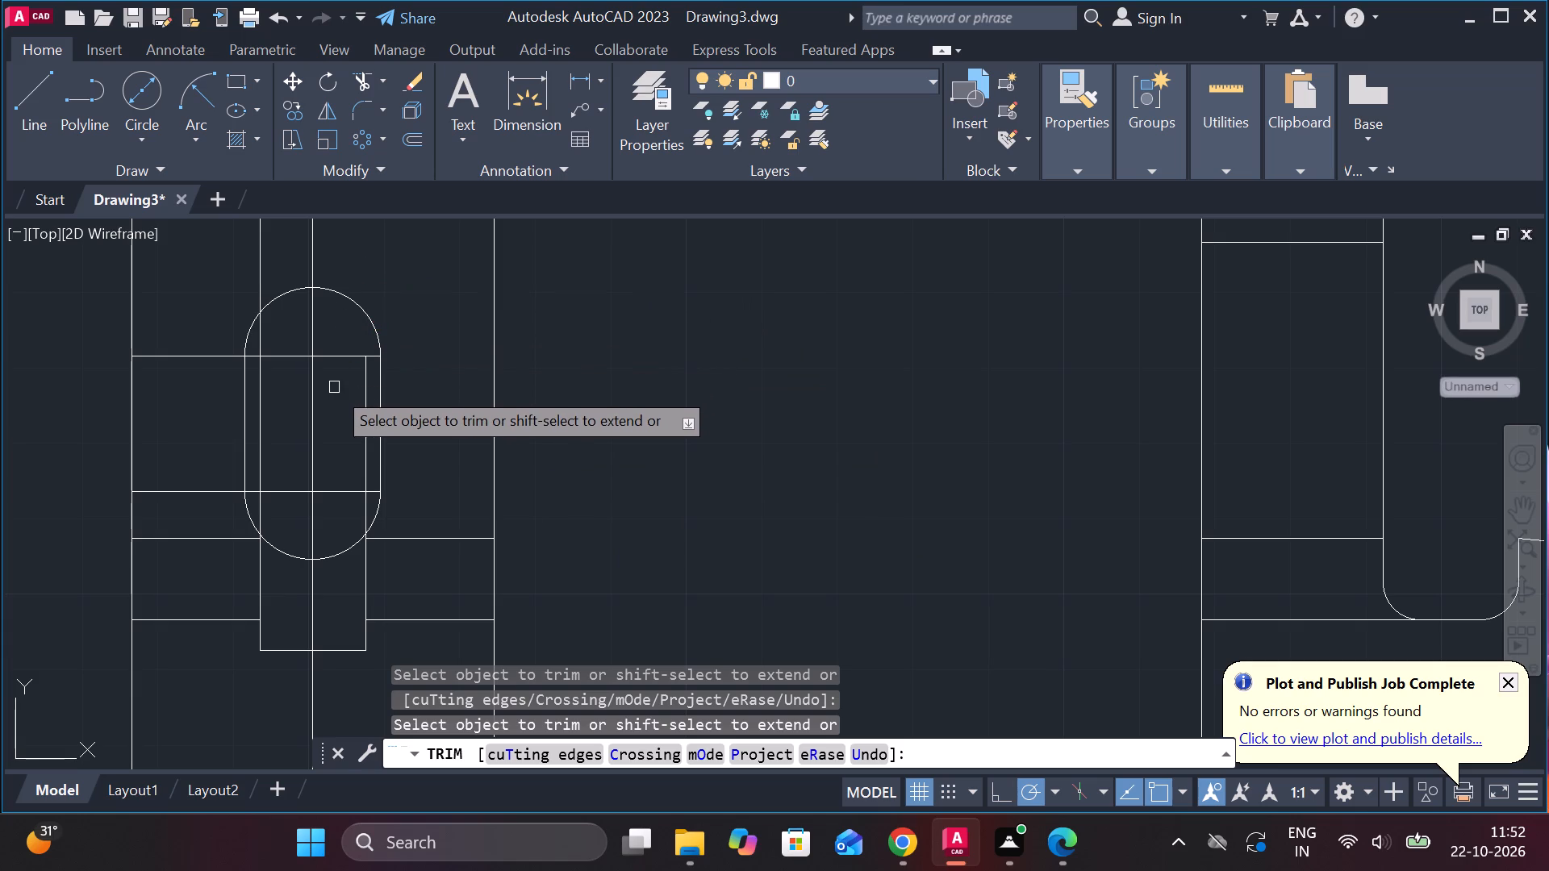
pyautogui.click(359, 413)
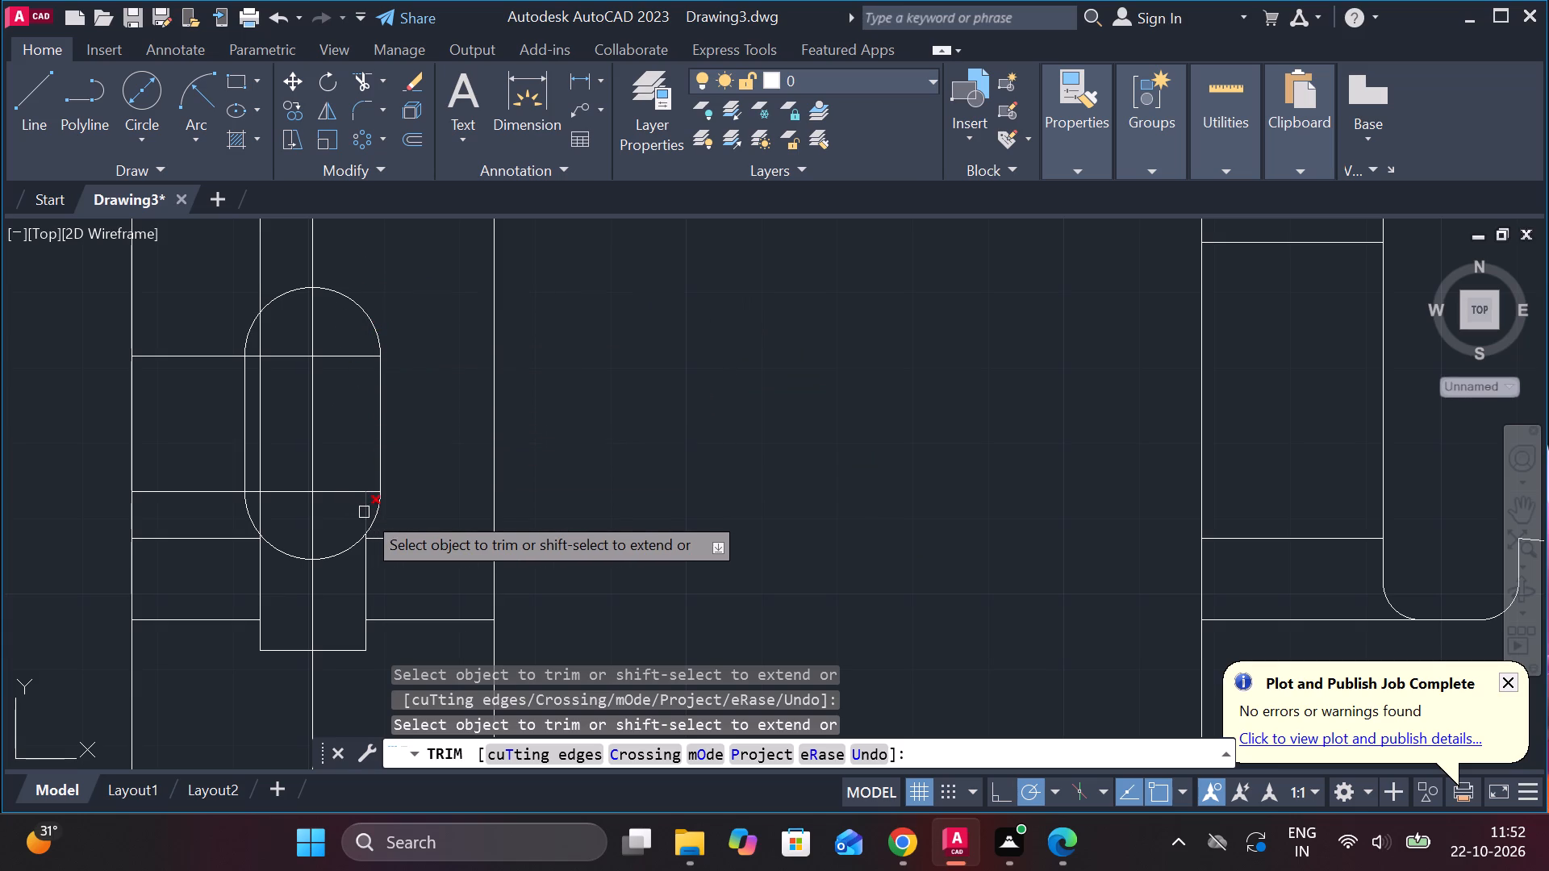
pyautogui.click(364, 512)
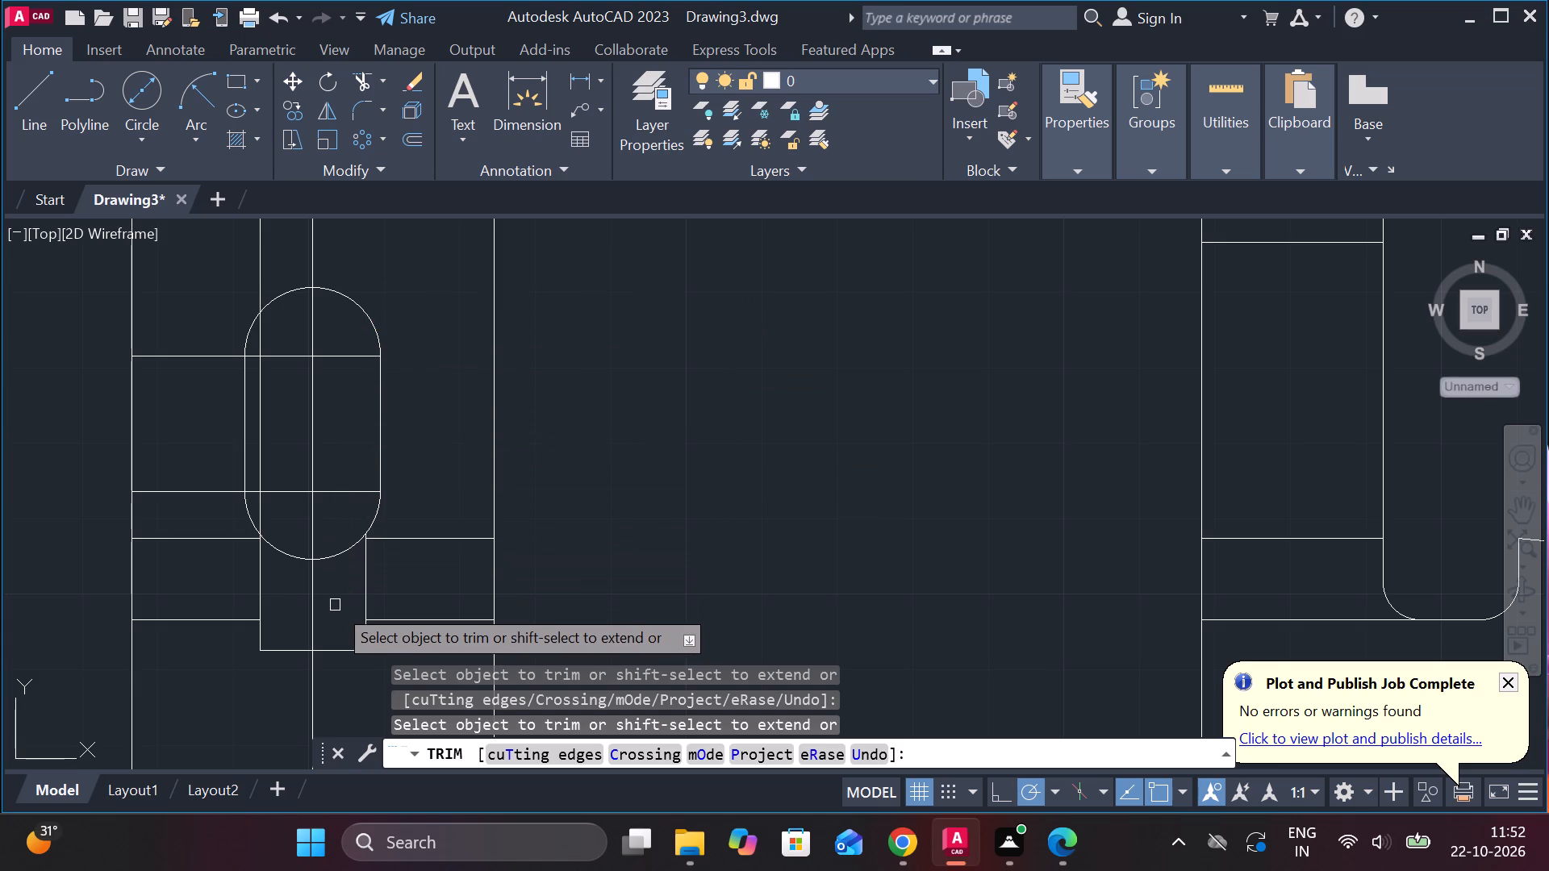
pyautogui.scroll(4, 364, 519)
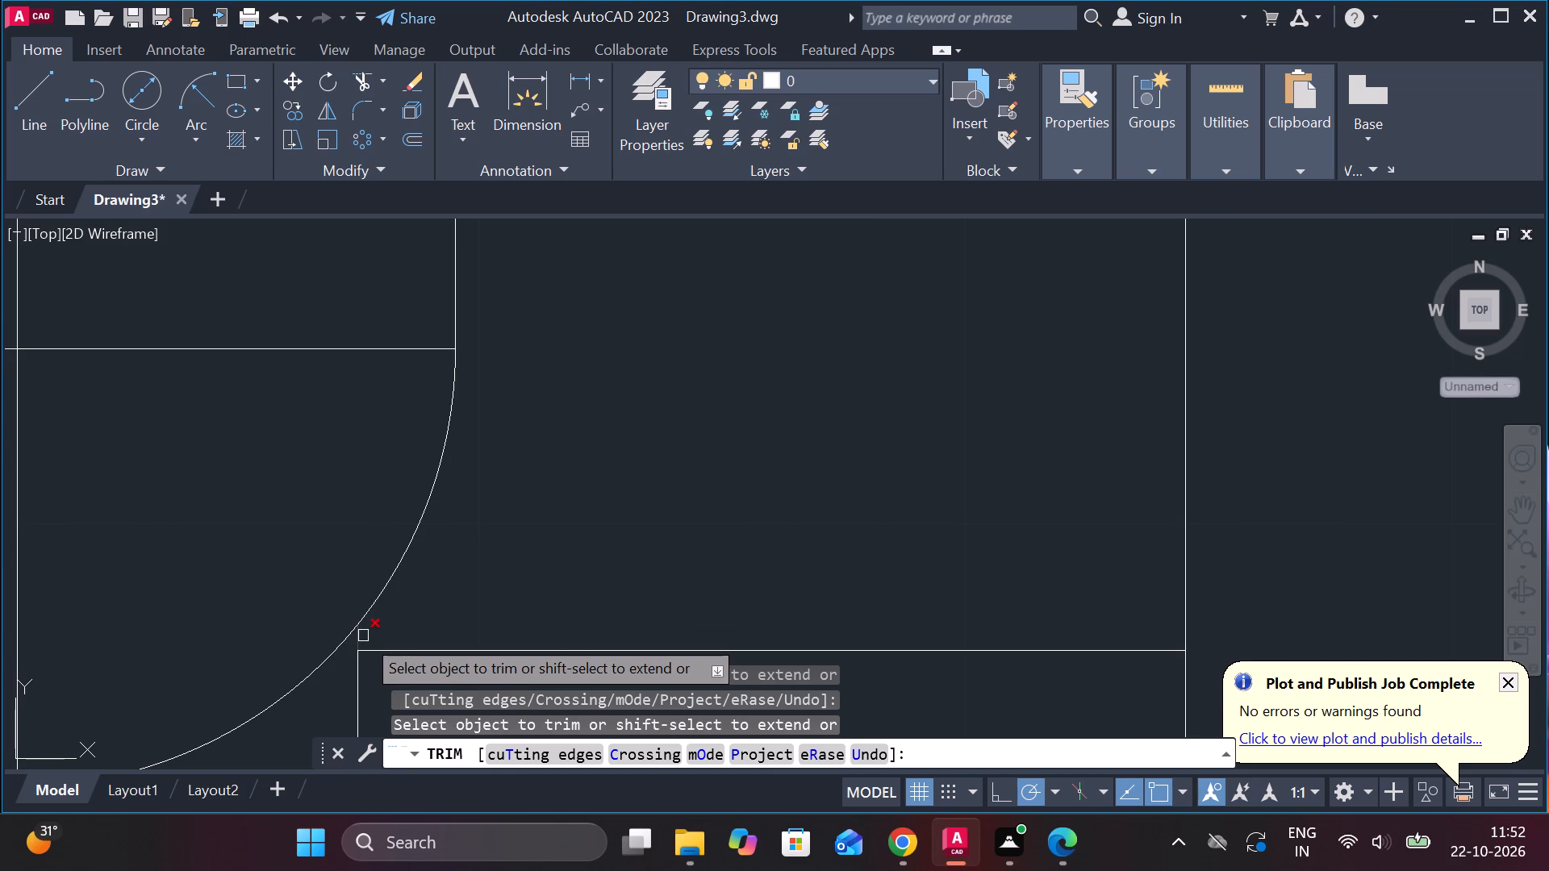
pyautogui.click(363, 636)
# Trim the vertical line along the groove's left side through the slot and above it, leaving only the groove side.
pyautogui.scroll(-2, 377, 581)
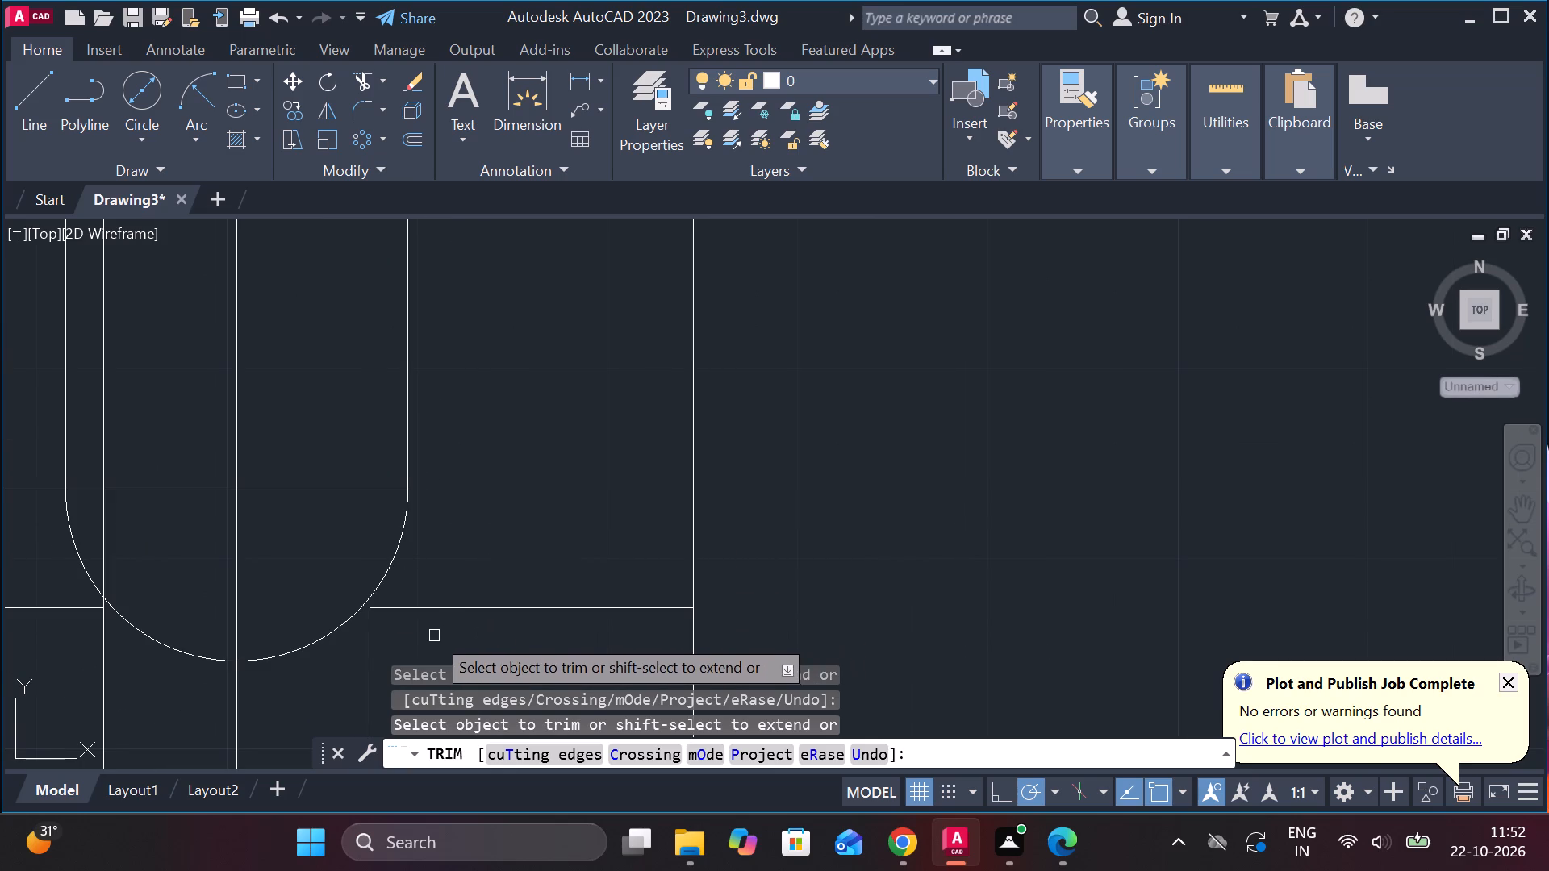
pyautogui.click(102, 555)
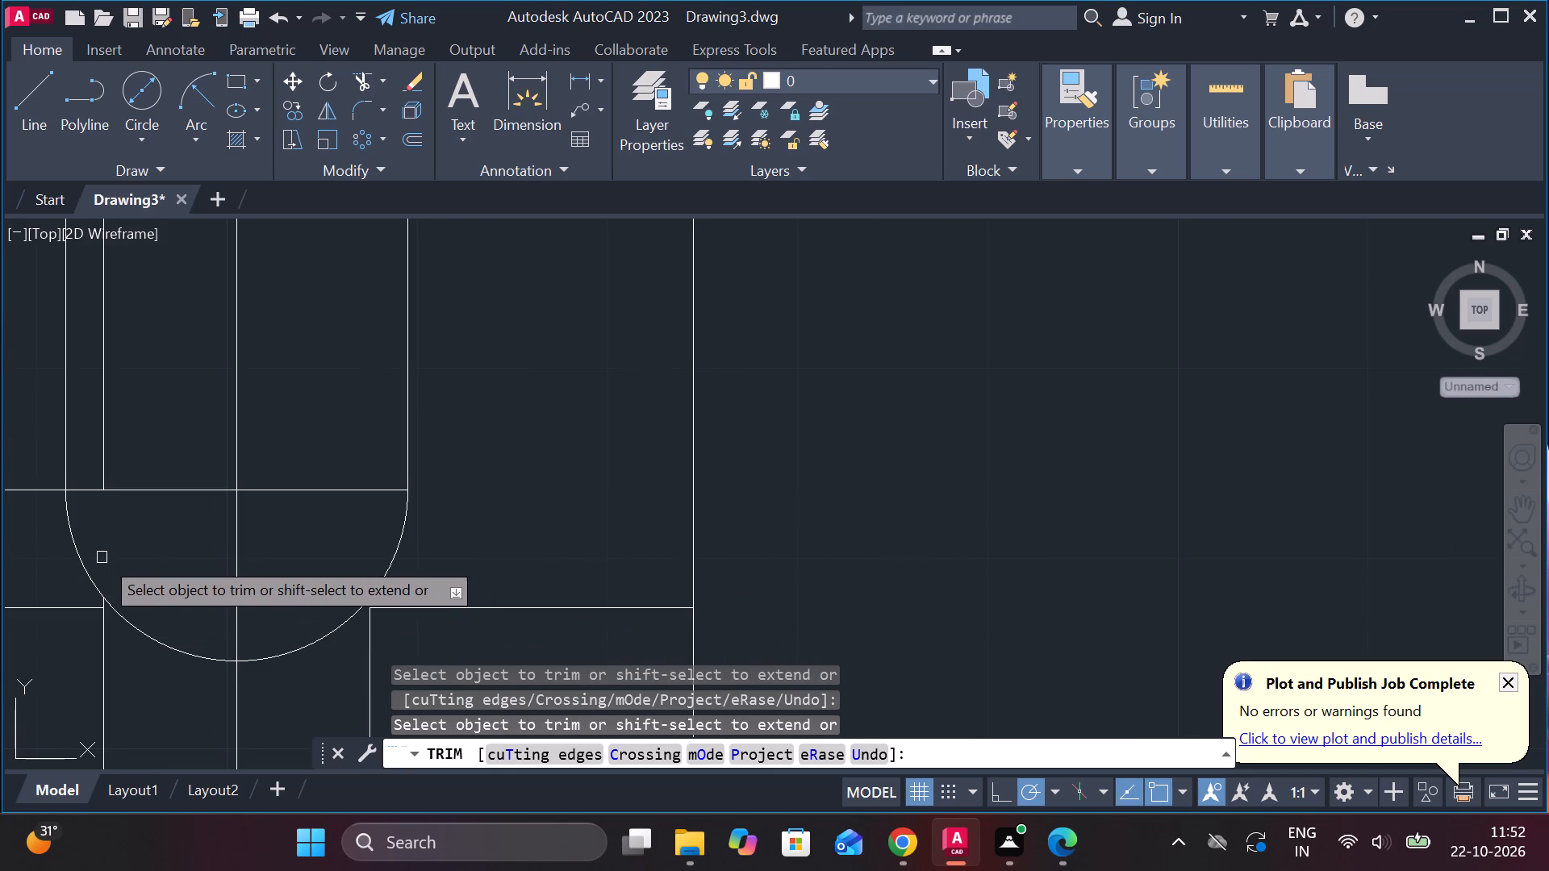
pyautogui.scroll(2, 68, 581)
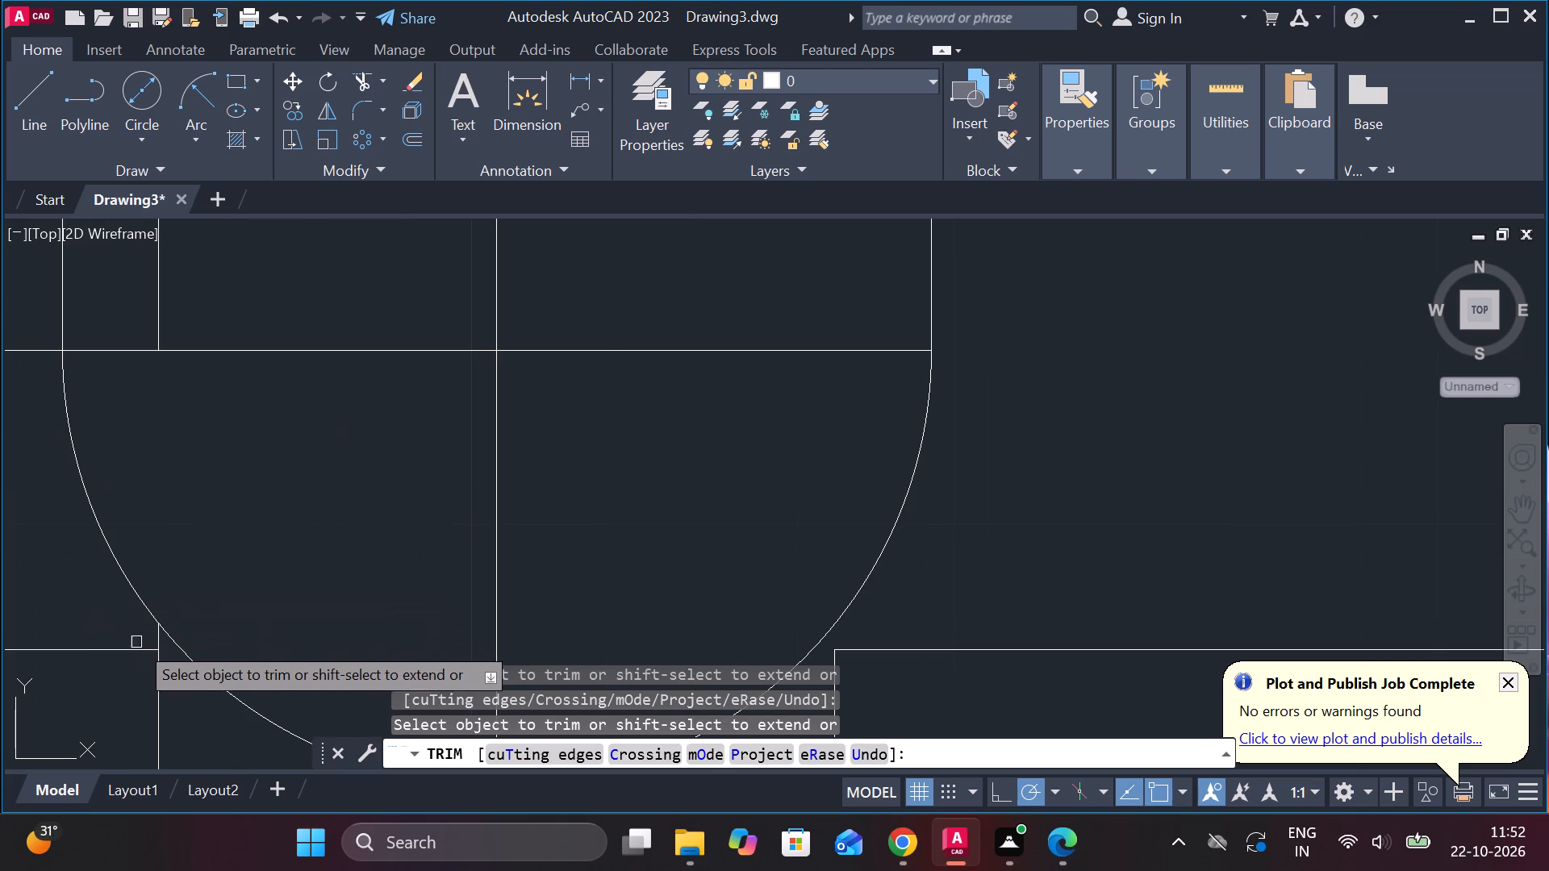
pyautogui.click(160, 647)
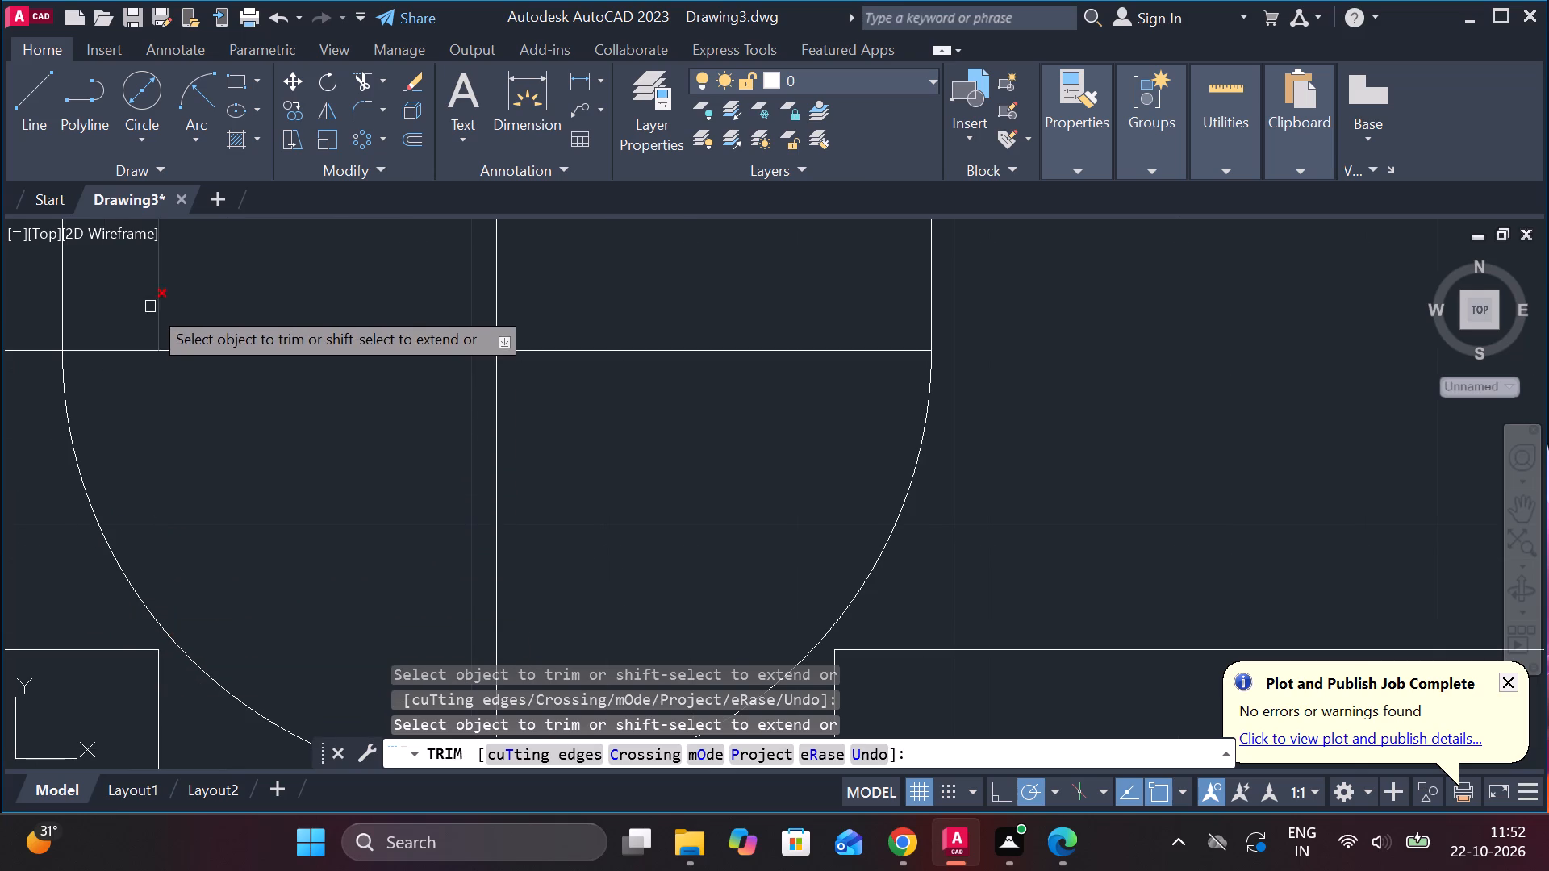
pyautogui.scroll(-5, 201, 342)
pyautogui.click(202, 325)
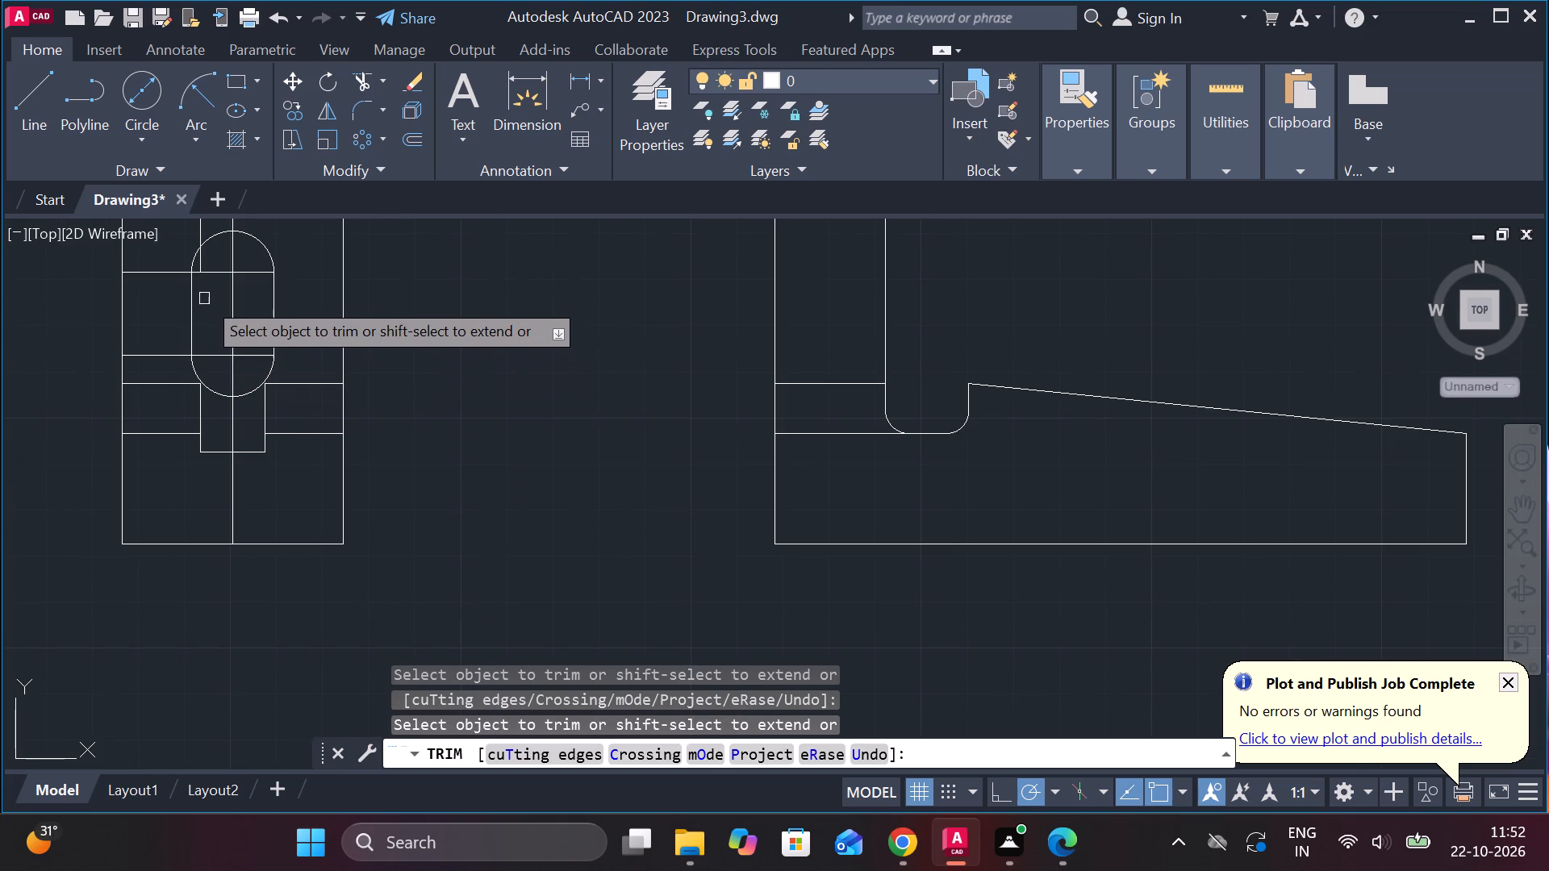
pyautogui.scroll(3, 227, 248)
pyautogui.click(108, 294)
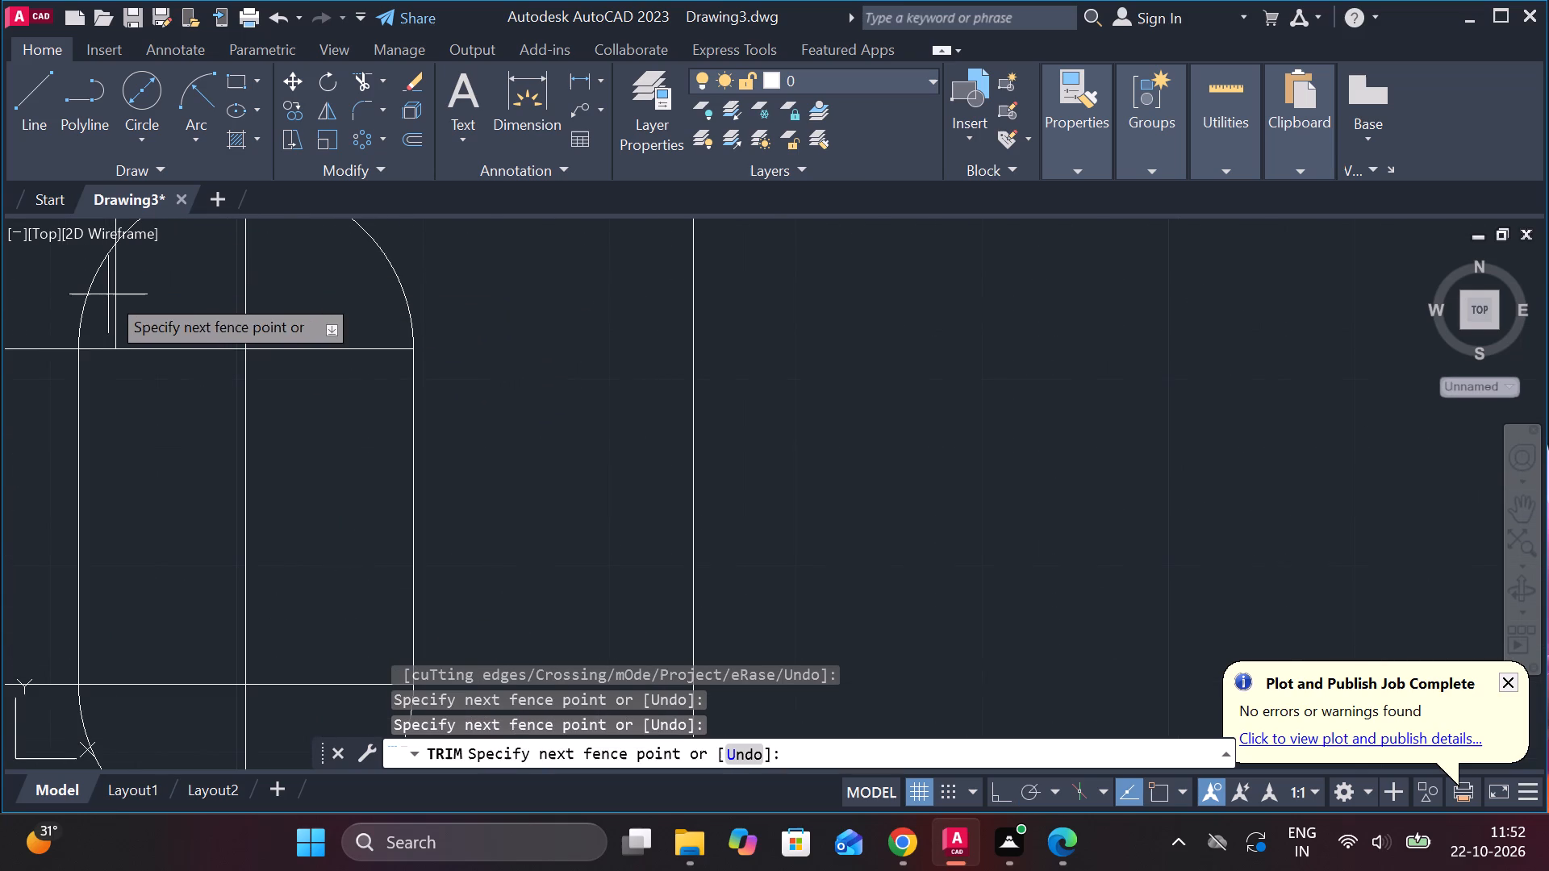
pyautogui.click(129, 296)
pyautogui.scroll(-5, 129, 296)
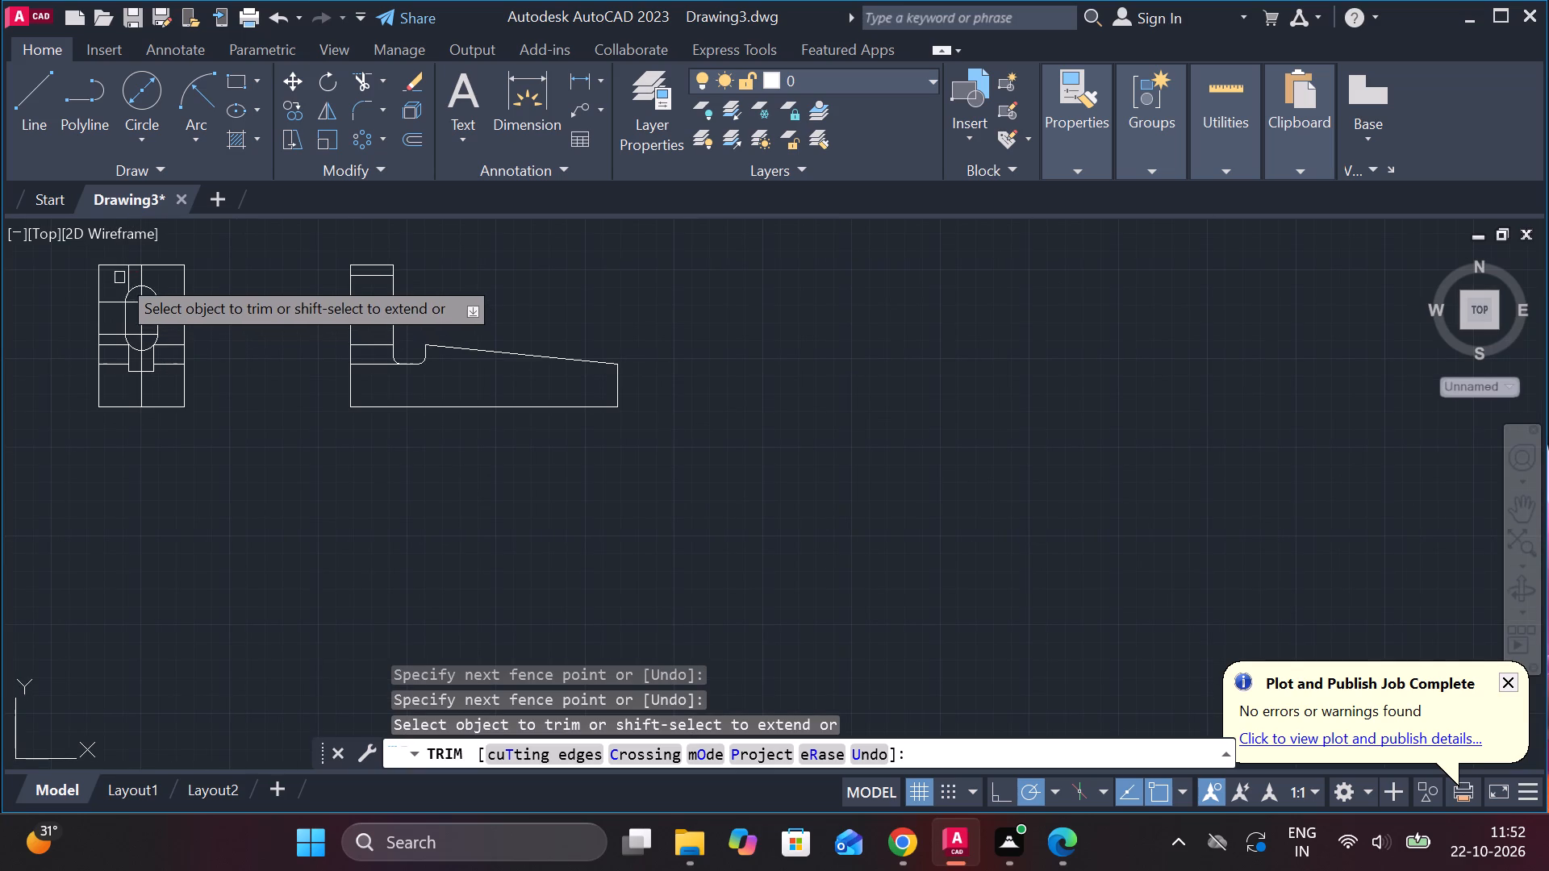
pyautogui.scroll(2, 119, 276)
pyautogui.click(144, 279)
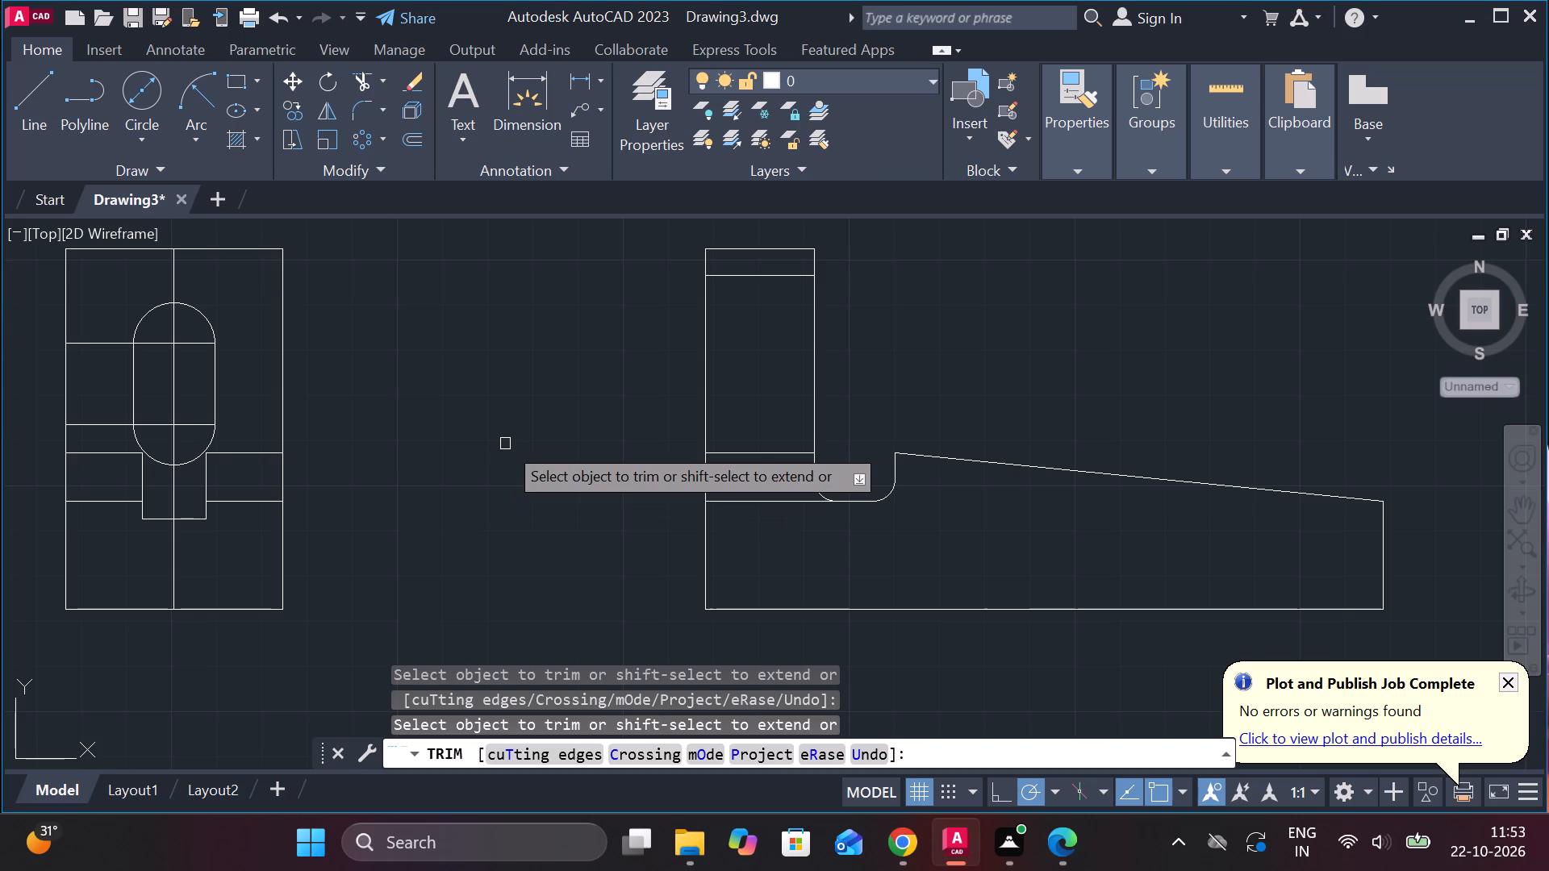
pyautogui.press('Escape')
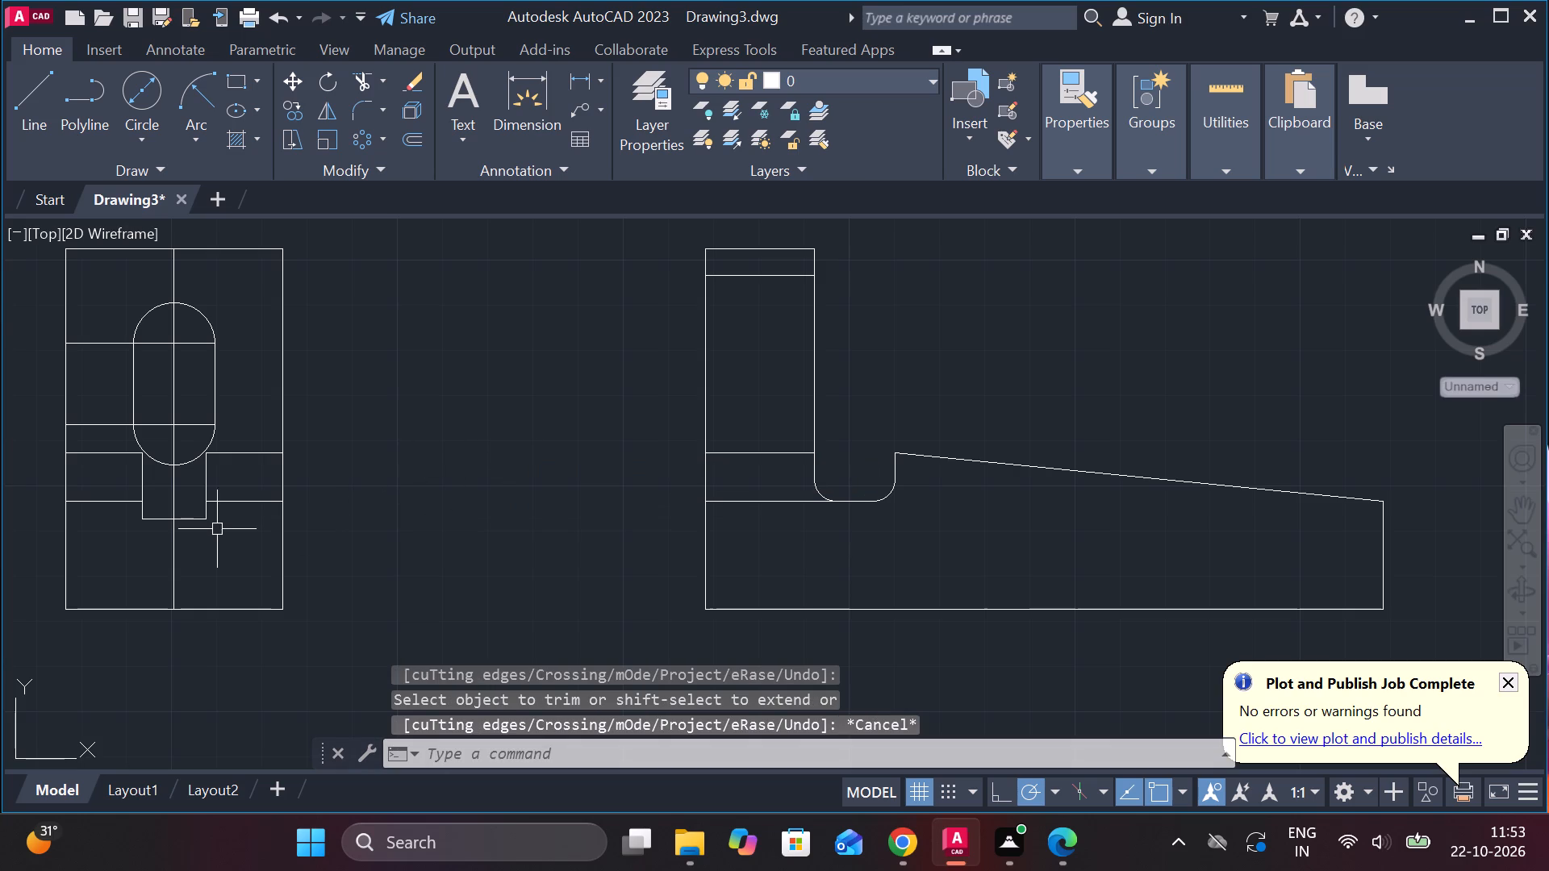
# Copy the groove-bottom line 6.5 straight up from its midpoint, between the groove sides.
pyautogui.click(185, 521)
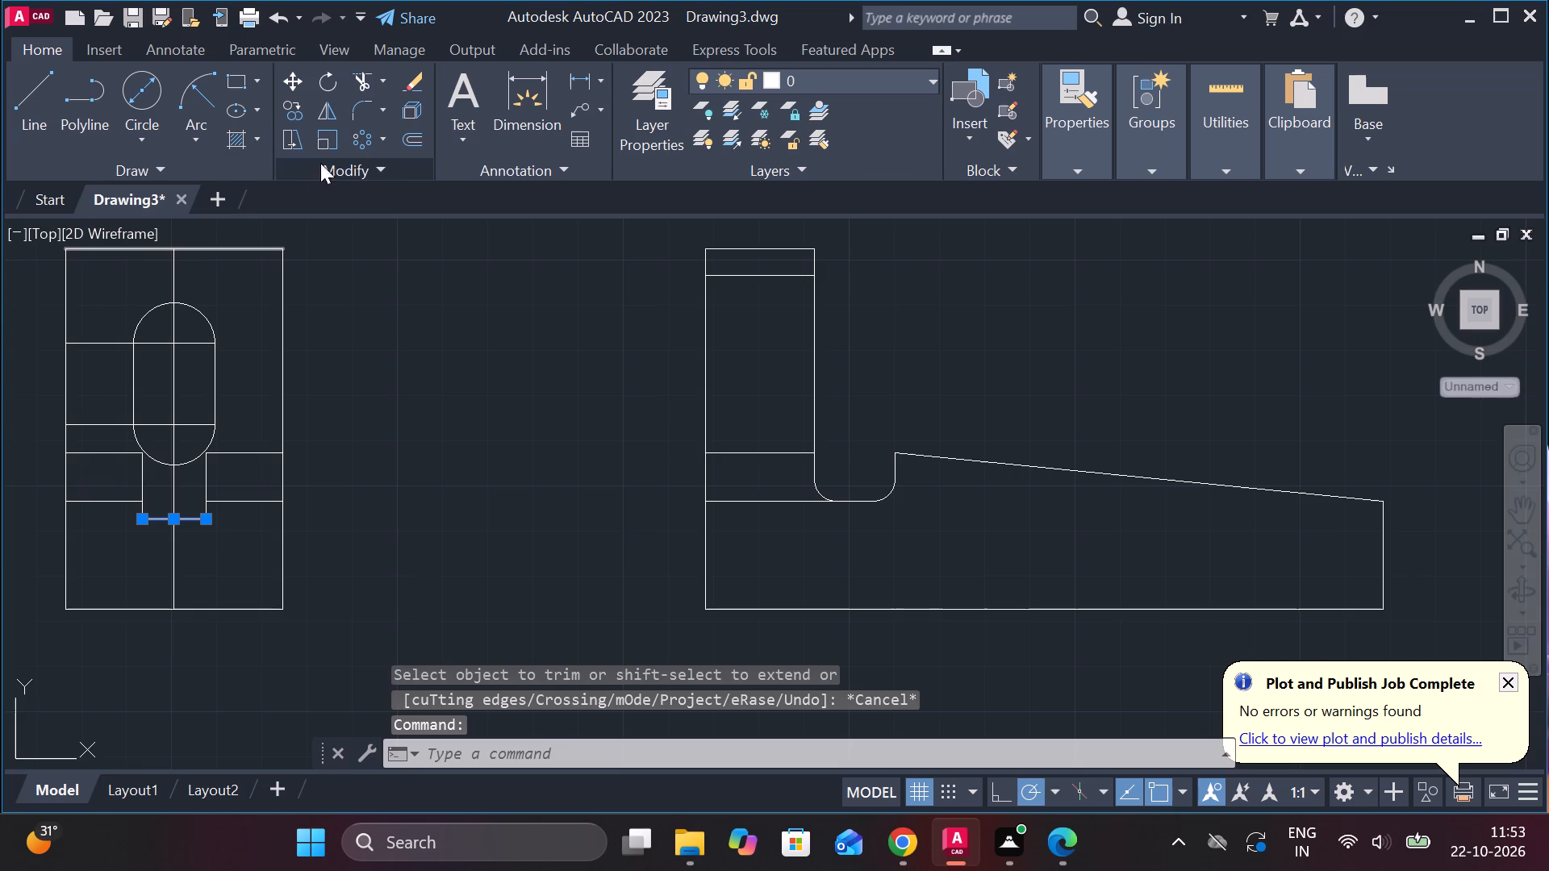
pyautogui.click(303, 114)
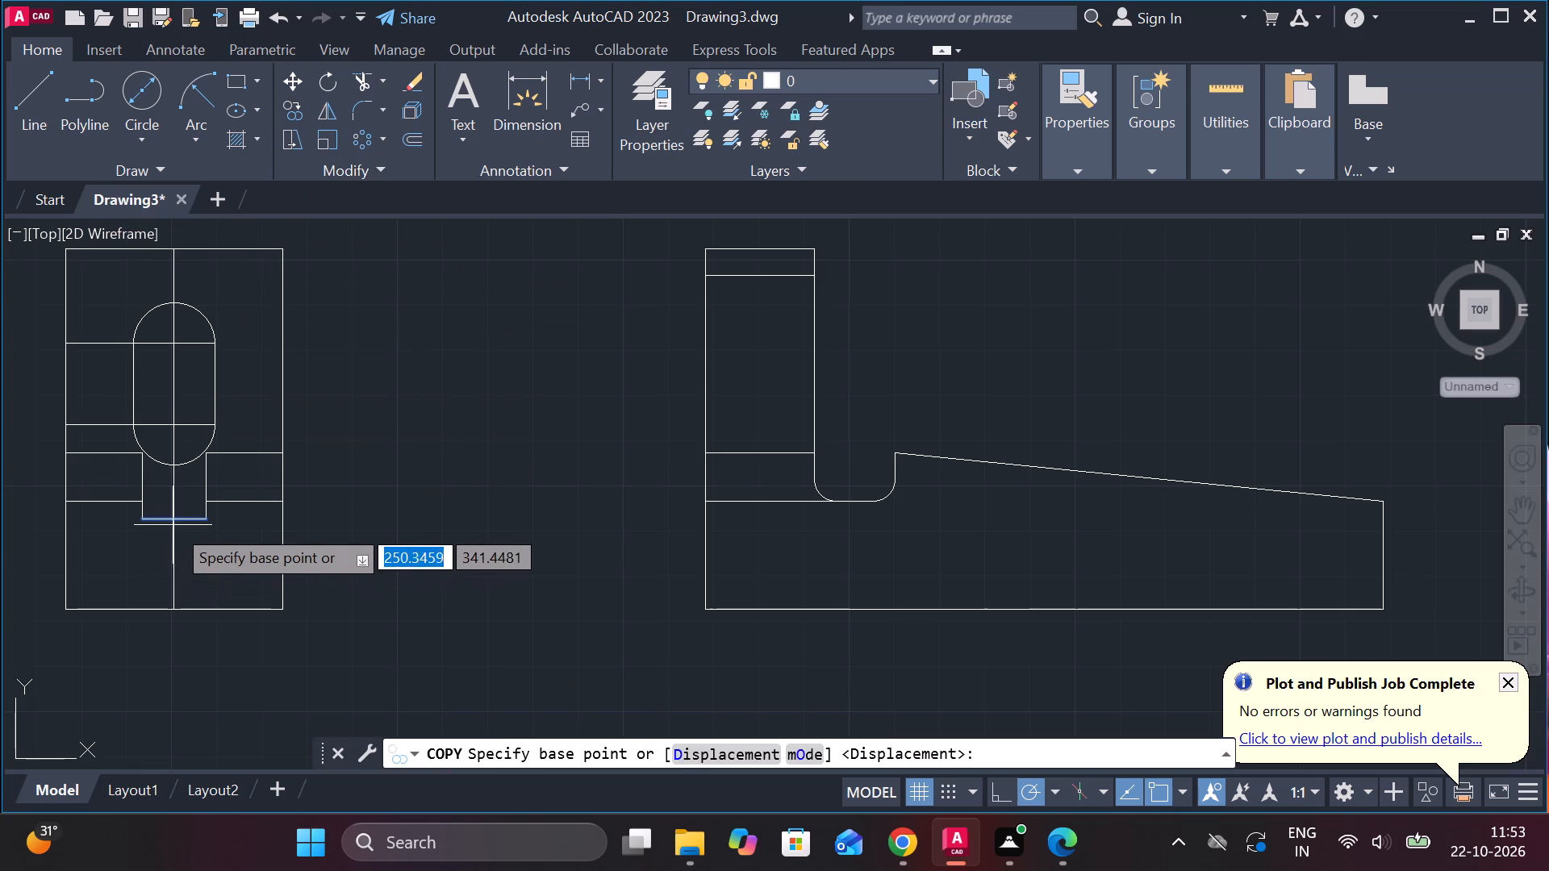
pyautogui.click(173, 519)
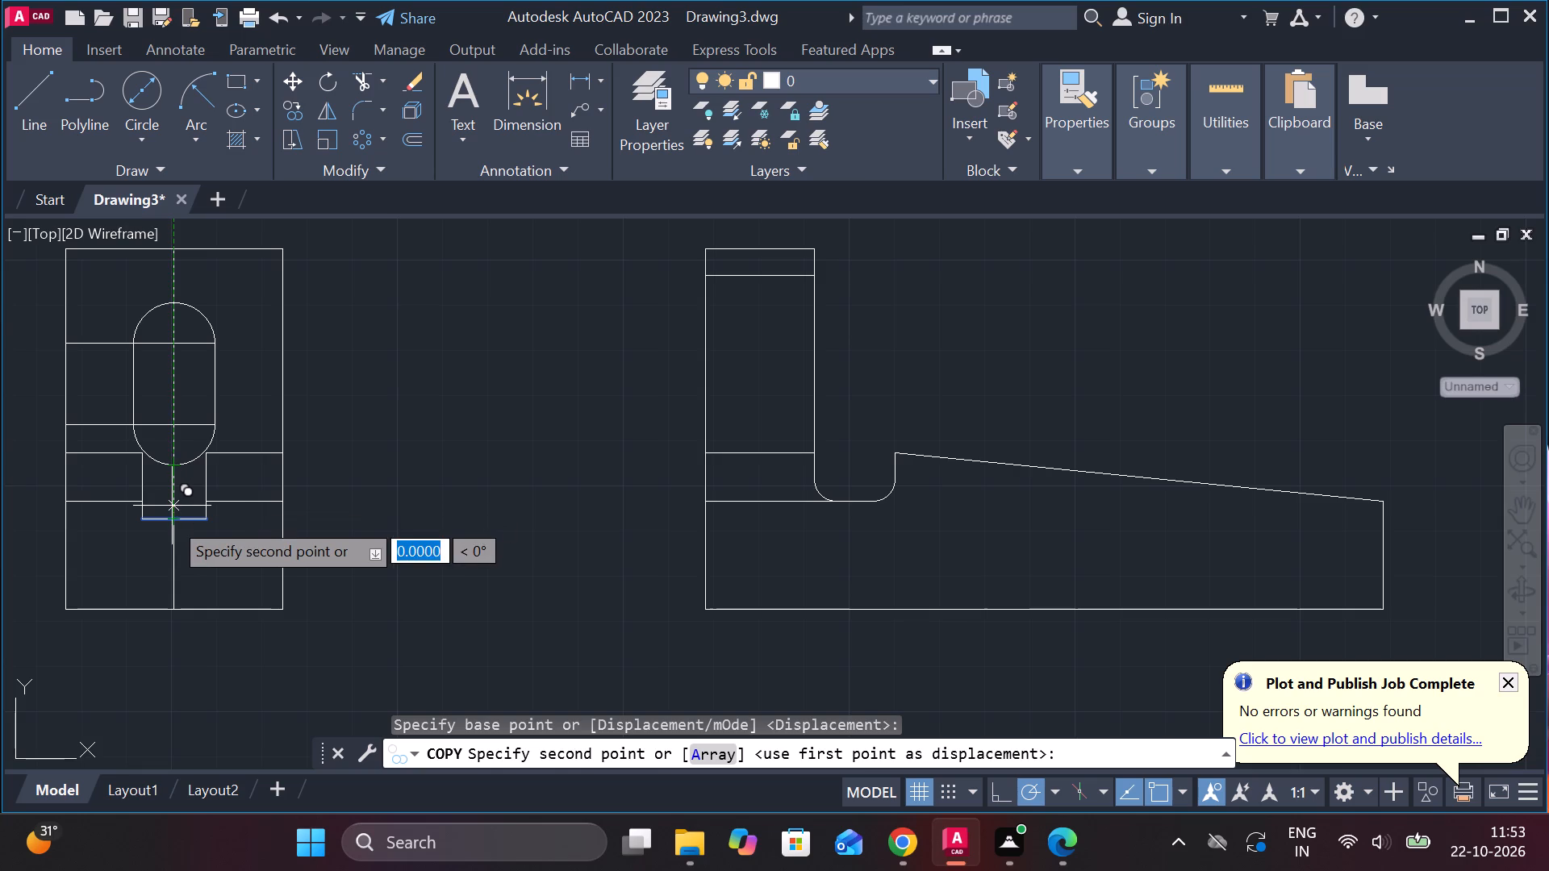
pyautogui.scroll(4, 173, 494)
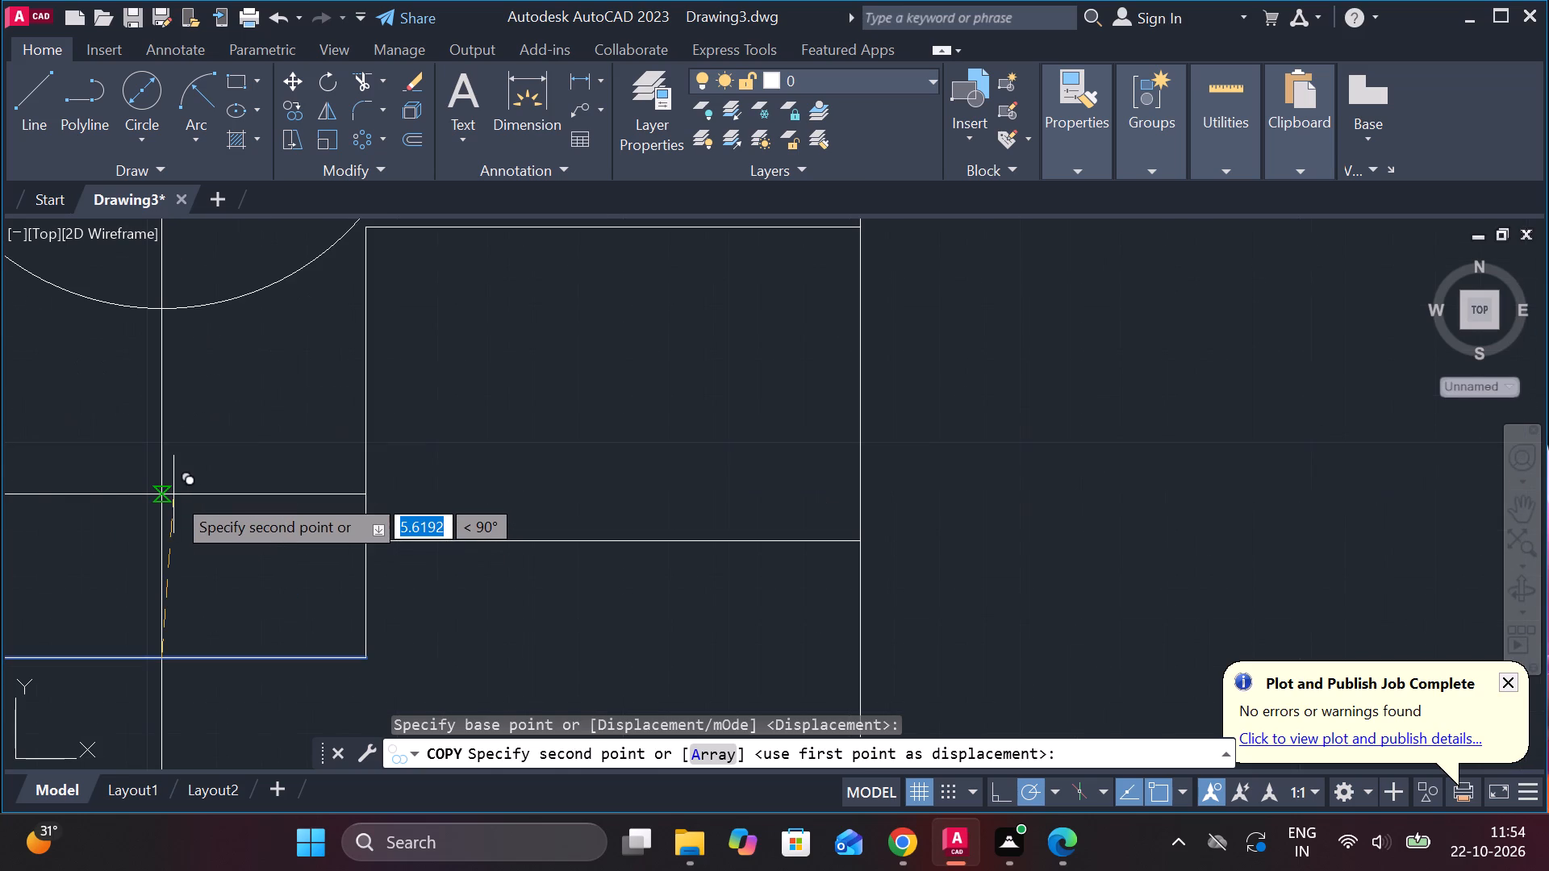
pyautogui.scroll(-2, 173, 494)
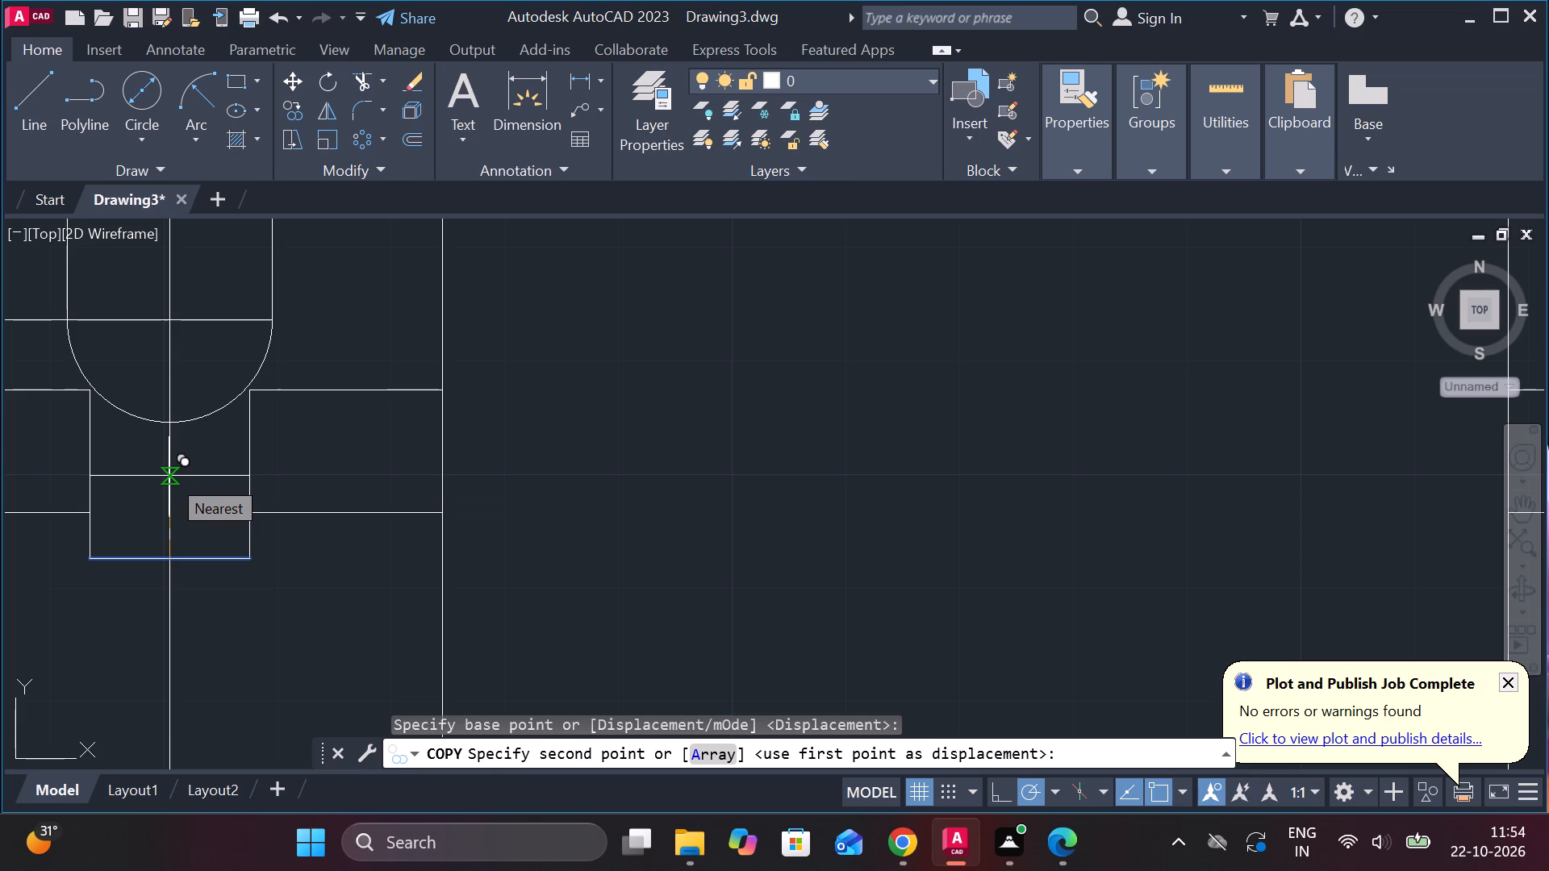
pyautogui.press('6')
pyautogui.press('.')
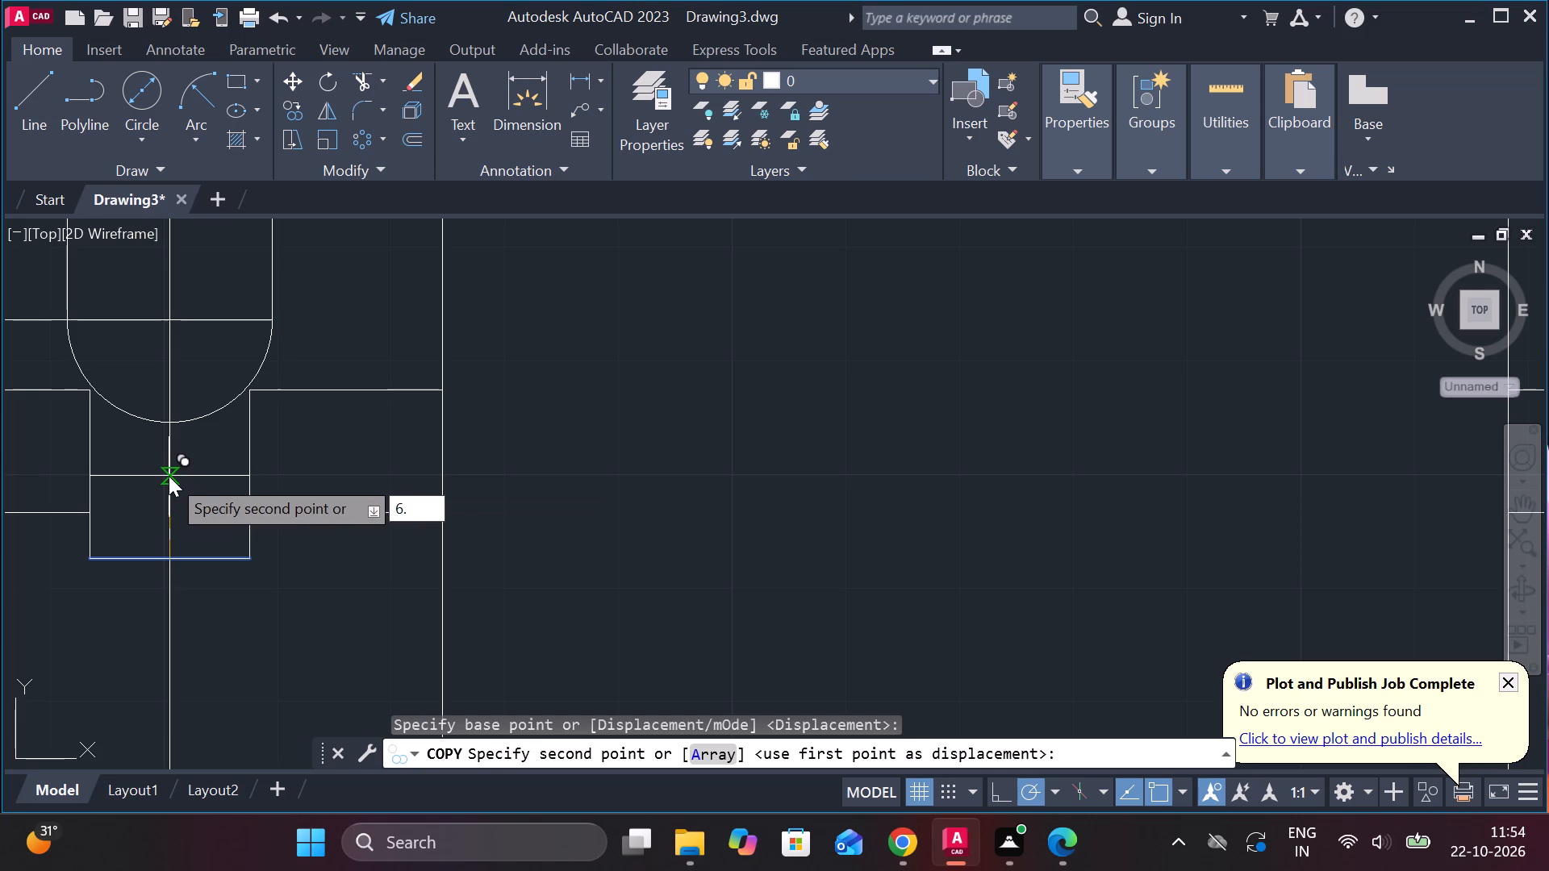
pyautogui.press('5')
pyautogui.press('Return')
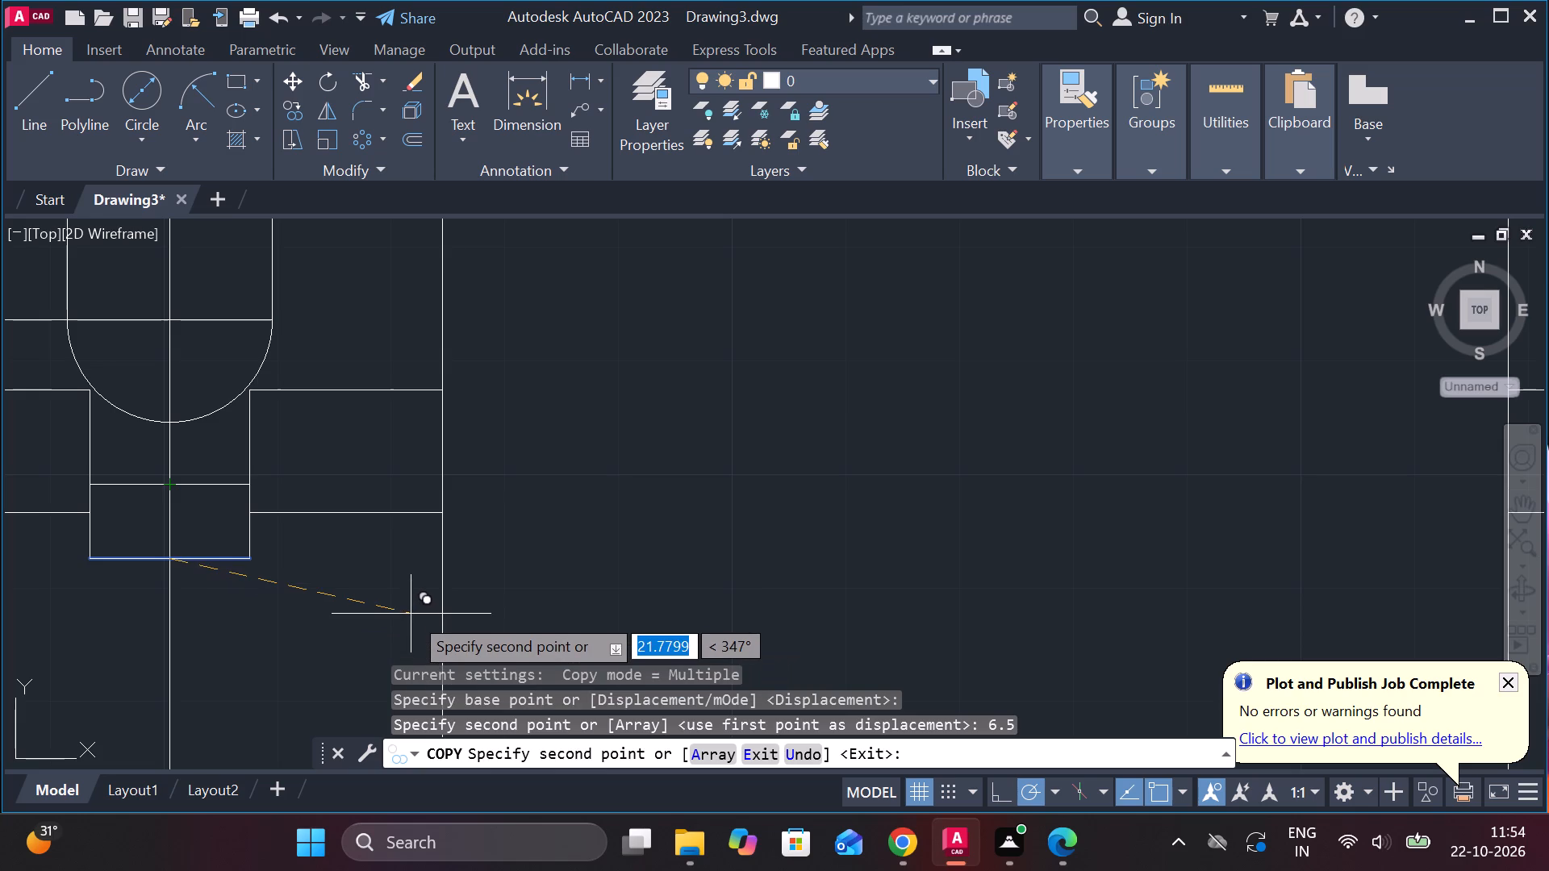
pyautogui.press('Escape')
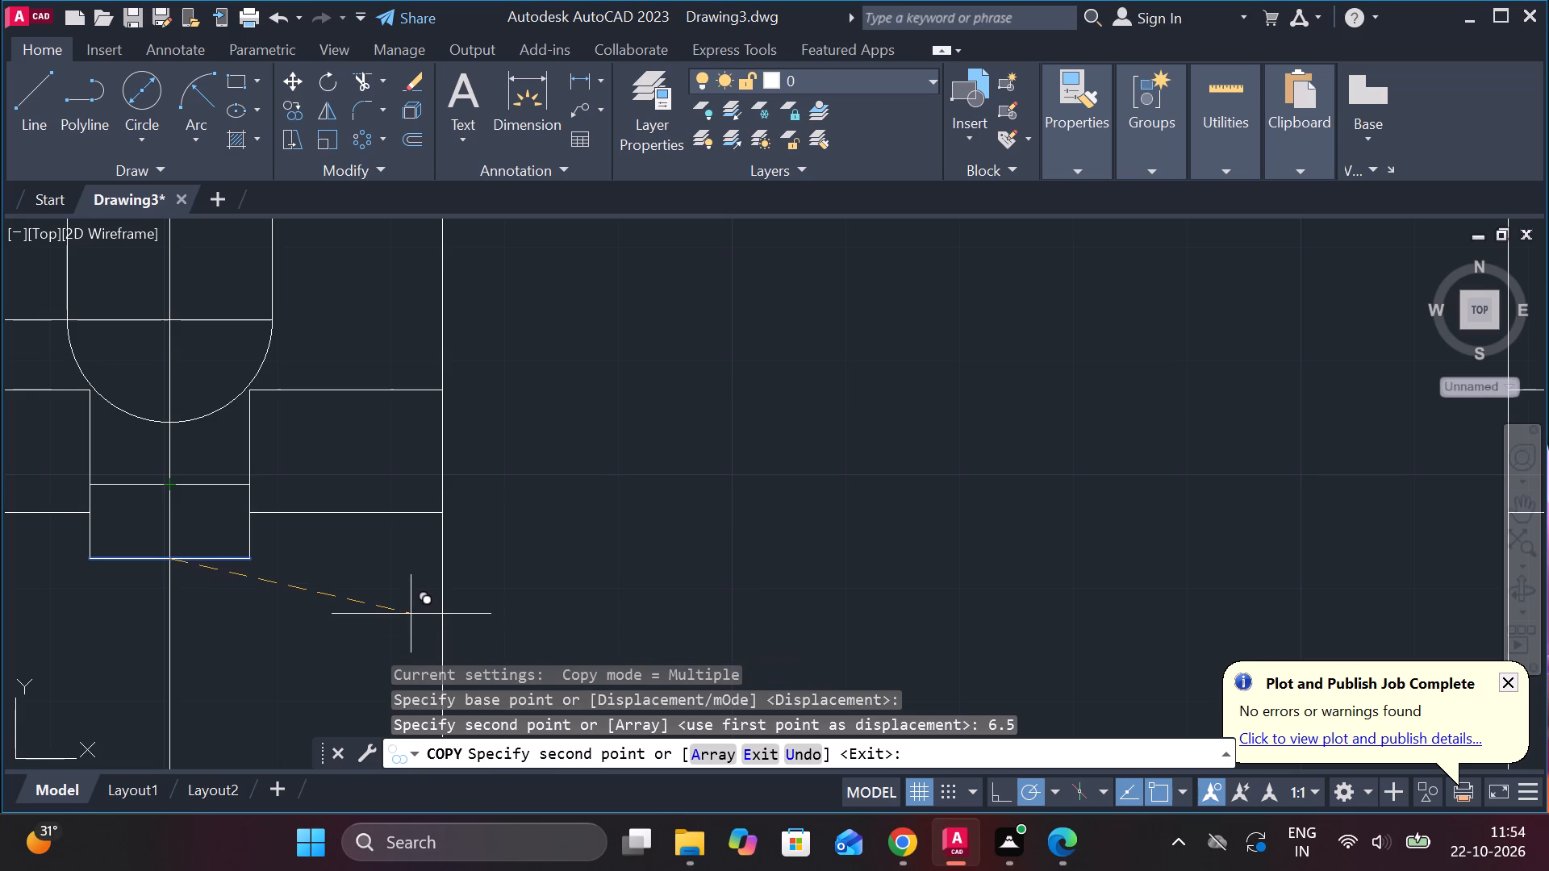
# Set the global linetype scale factor to 0.5 in the Linetype Manager.
pyautogui.scroll(-1, 401, 590)
pyautogui.scroll(-1, 476, 540)
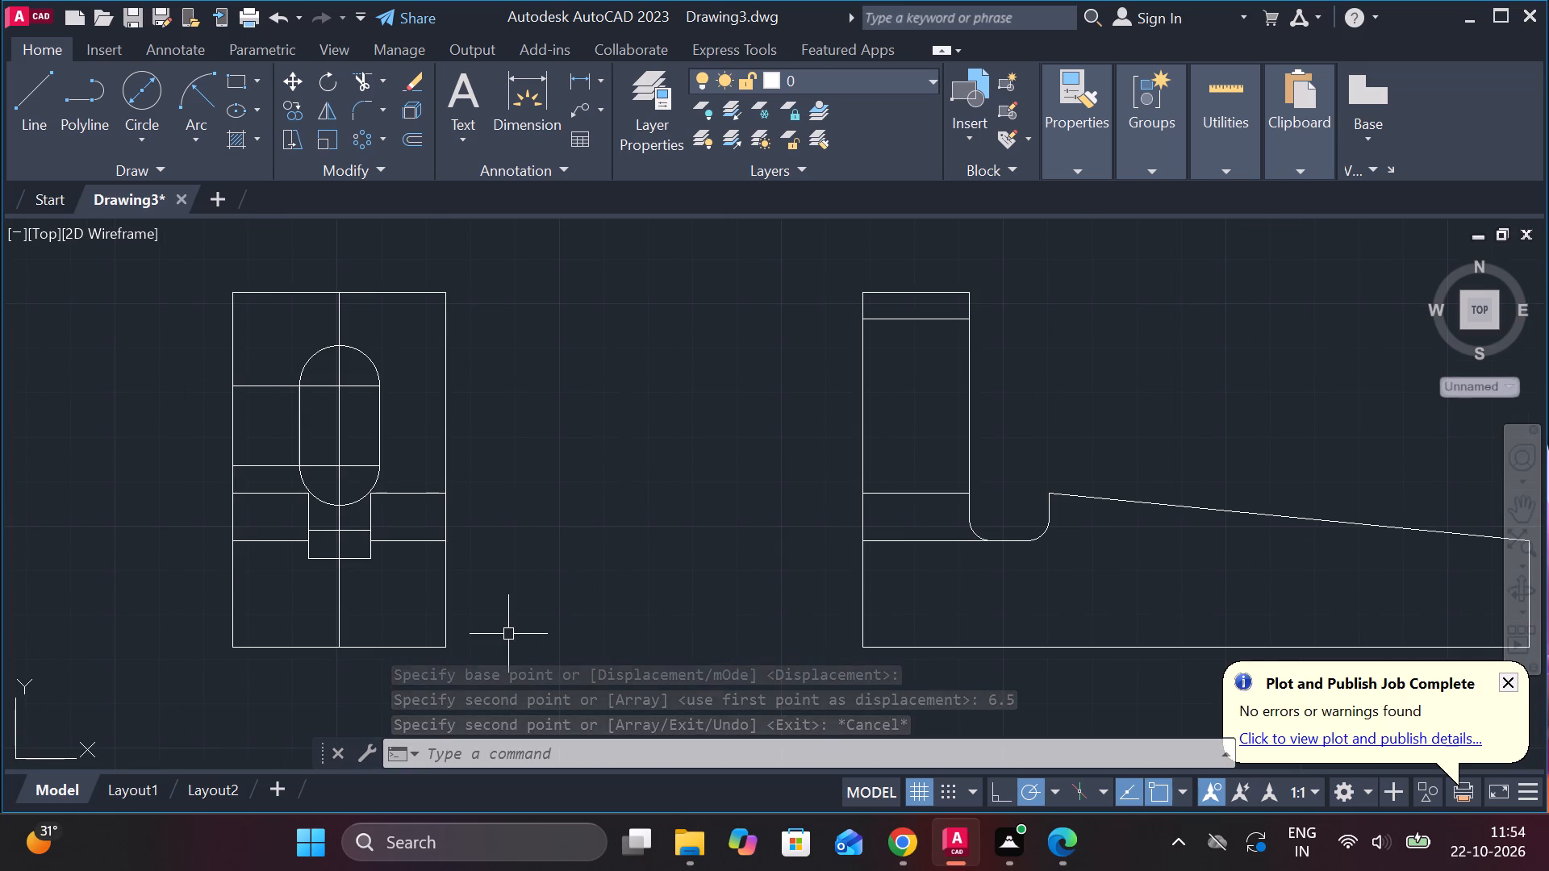
pyautogui.scroll(-1, 508, 634)
pyautogui.scroll(2, 835, 656)
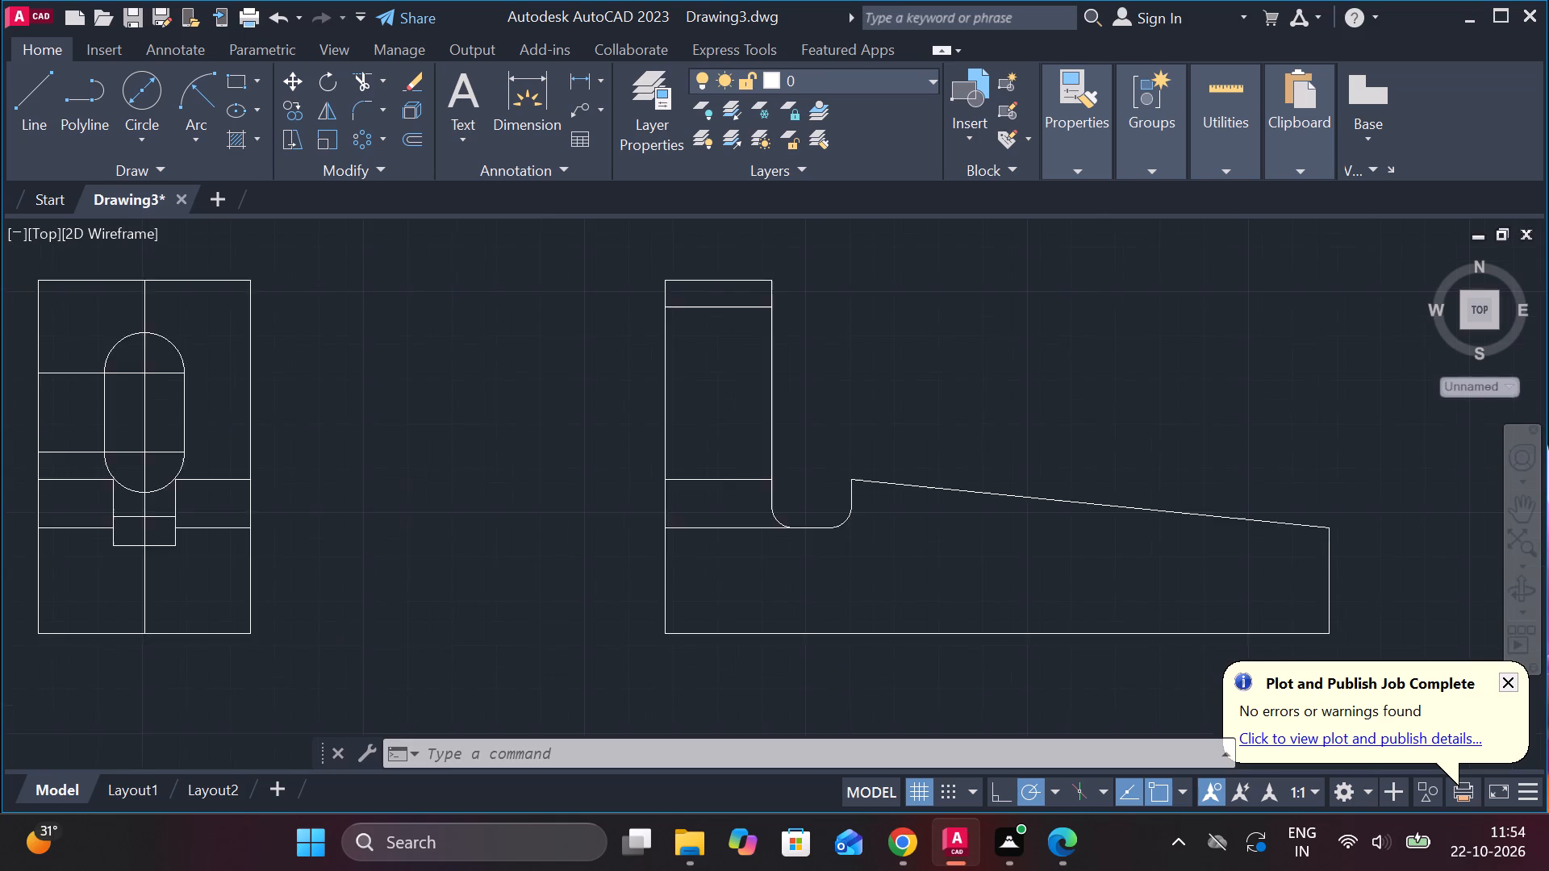
pyautogui.scroll(-2, 835, 656)
pyautogui.scroll(1, 1280, 586)
pyautogui.scroll(-1, 1280, 586)
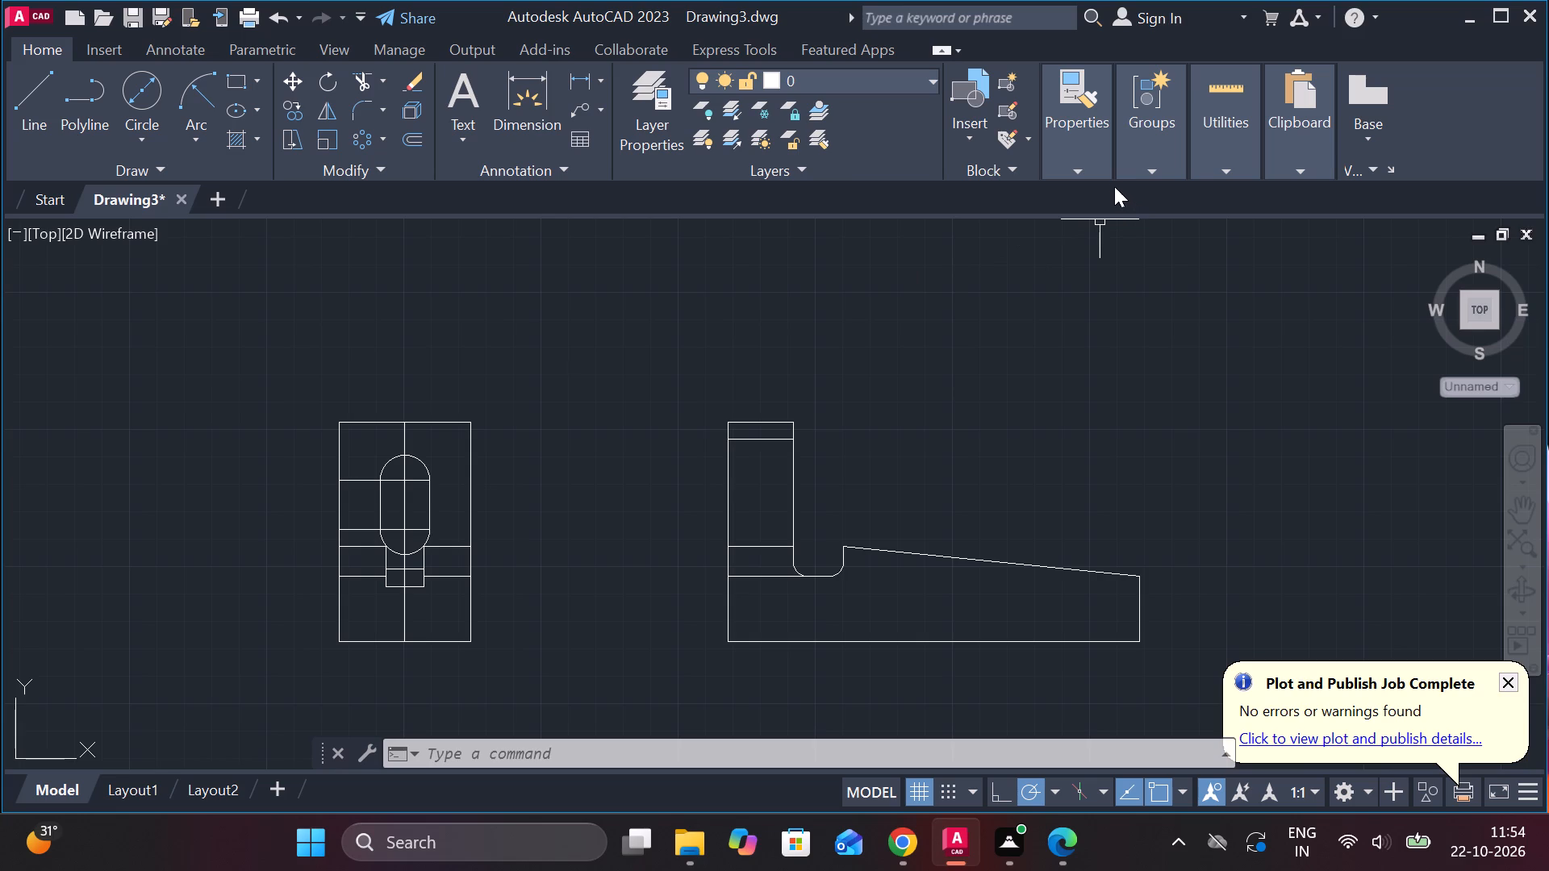
pyautogui.click(1084, 173)
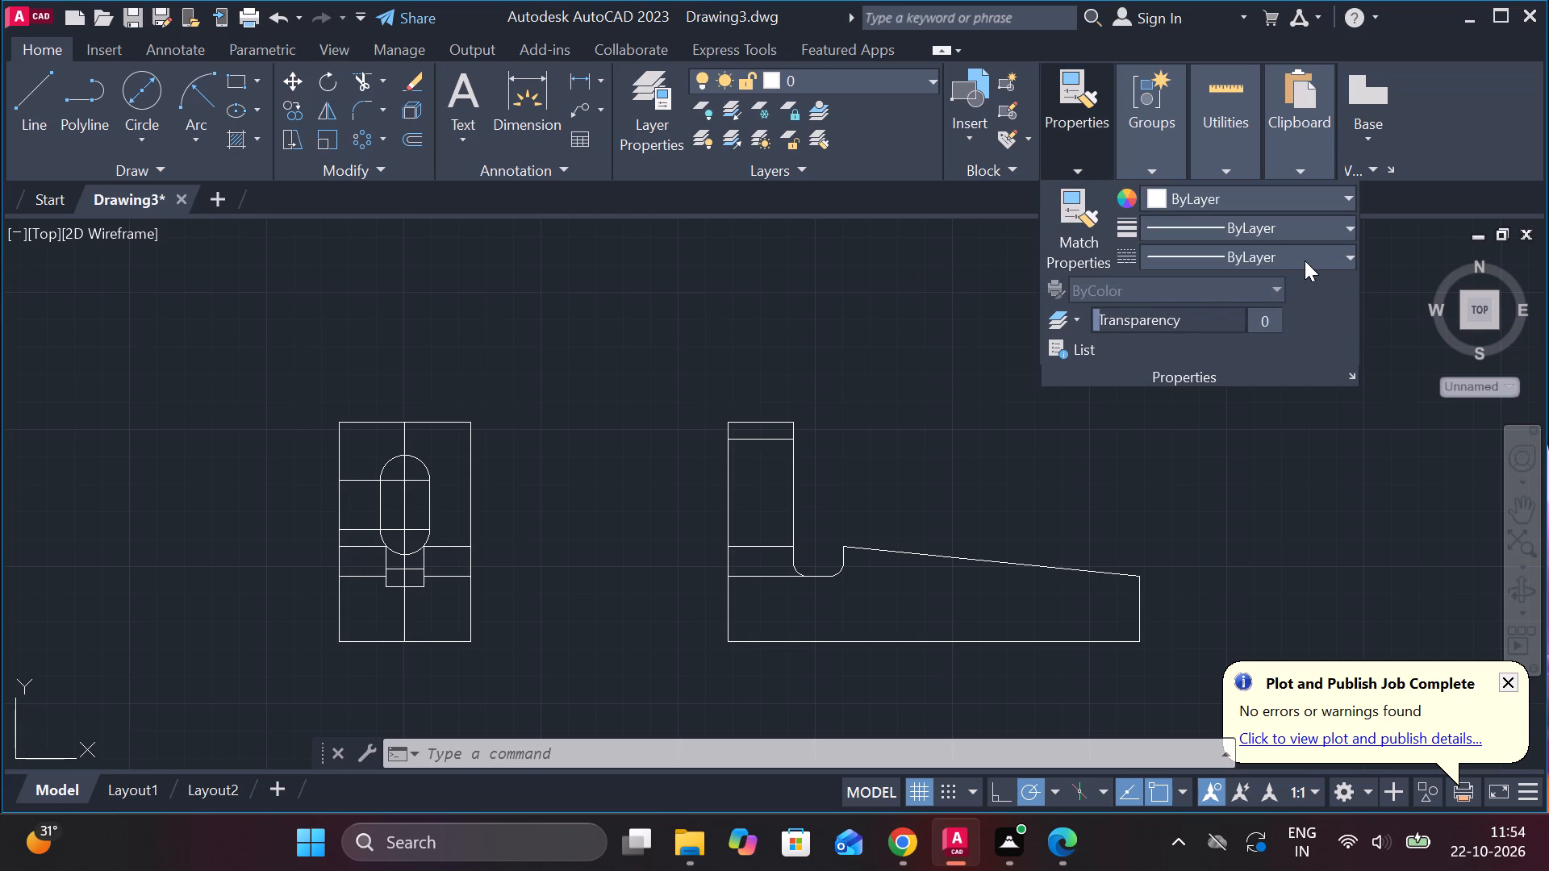
pyautogui.click(1305, 260)
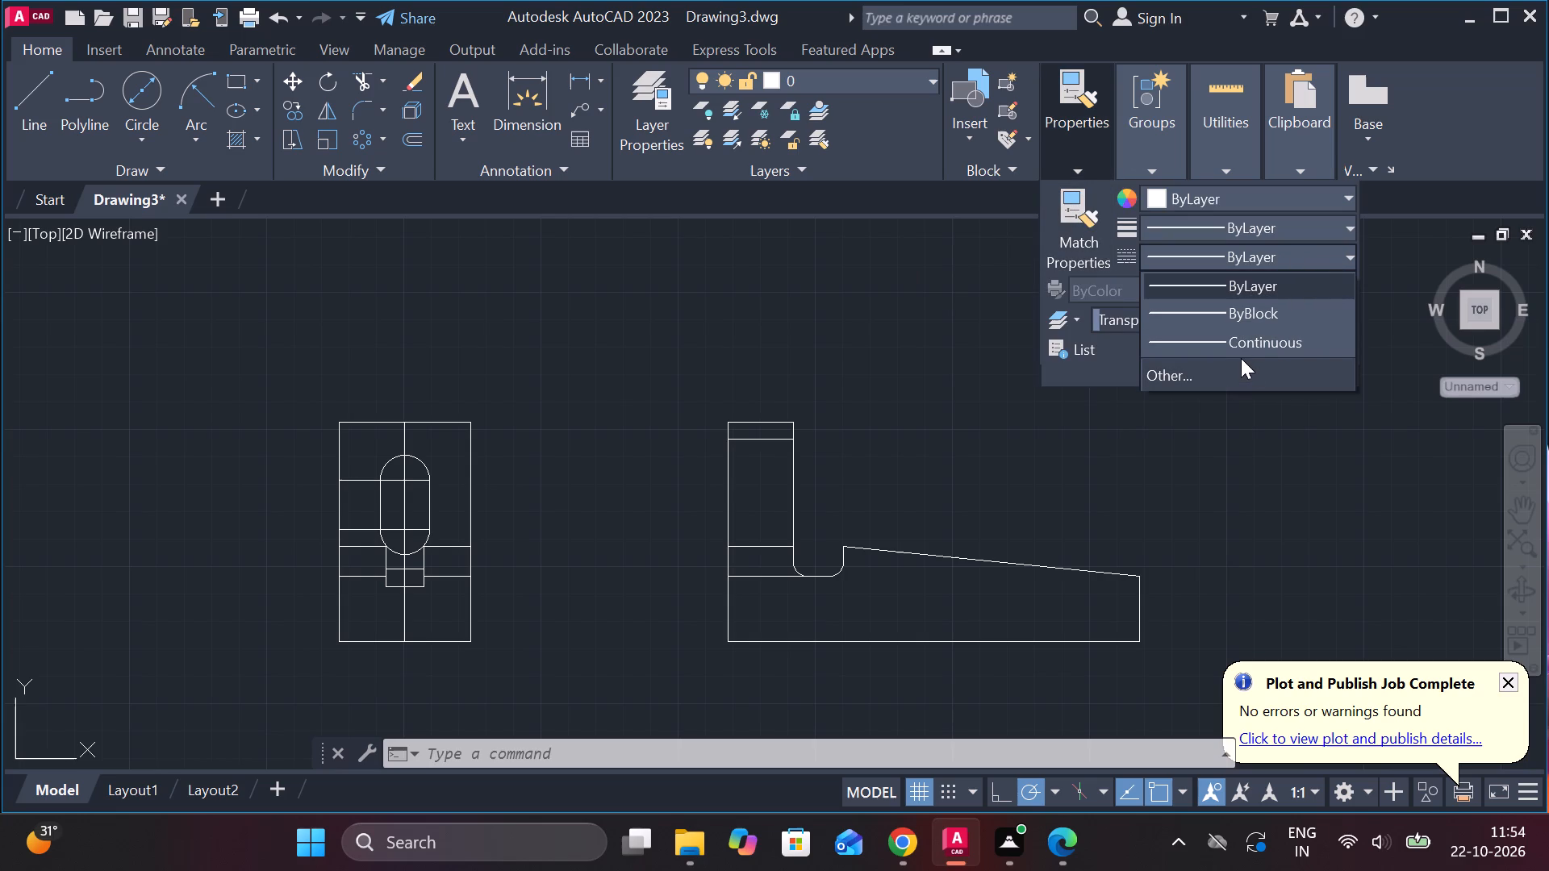
pyautogui.click(1211, 389)
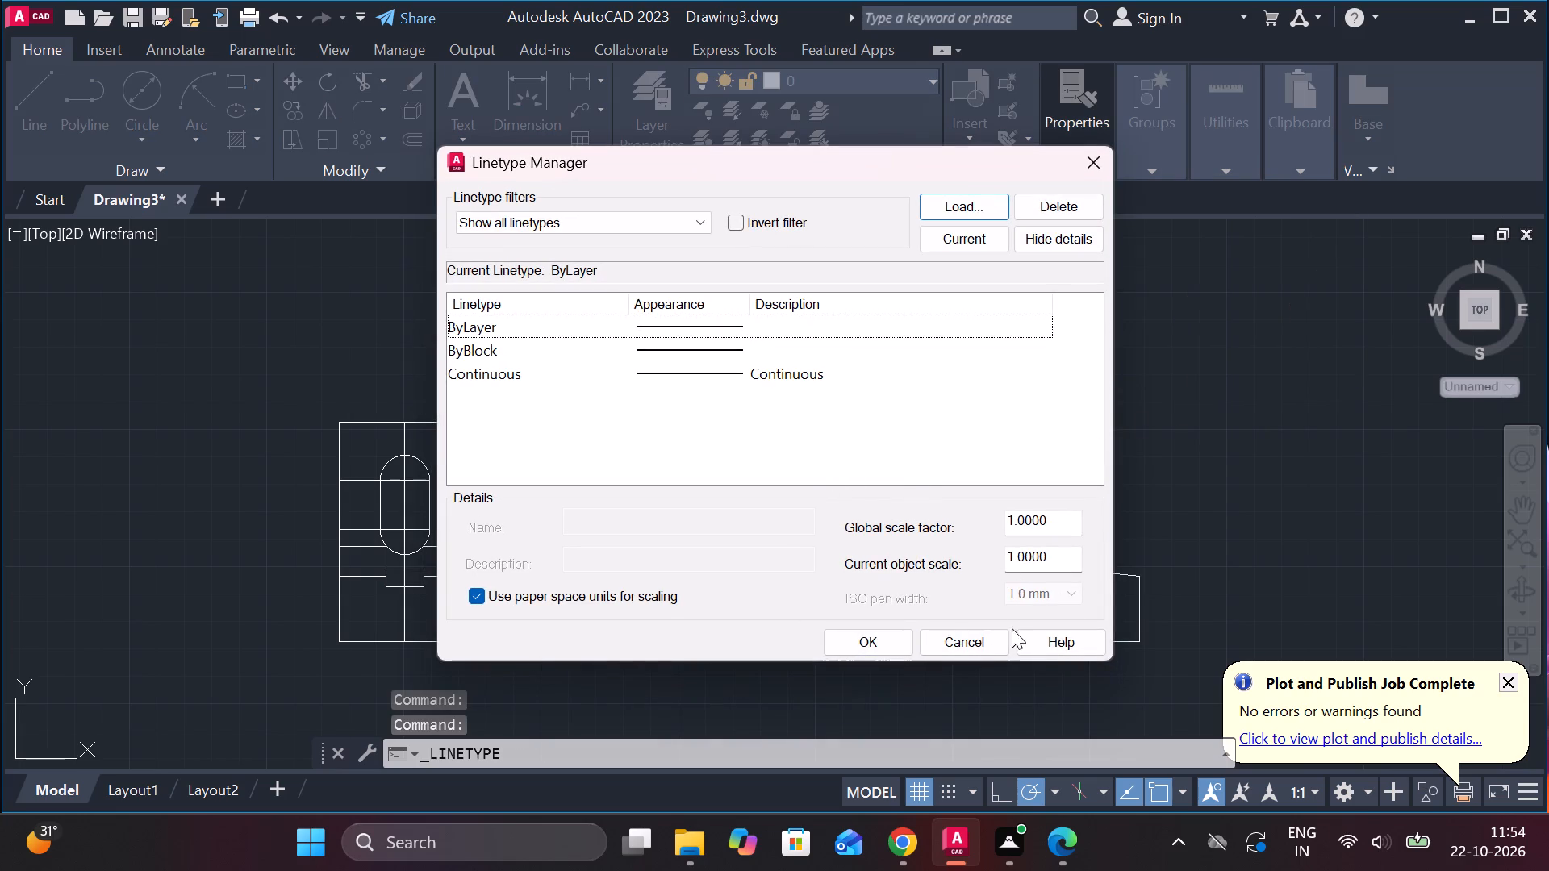
pyautogui.moveTo(1049, 521); pyautogui.dragTo(898, 525)
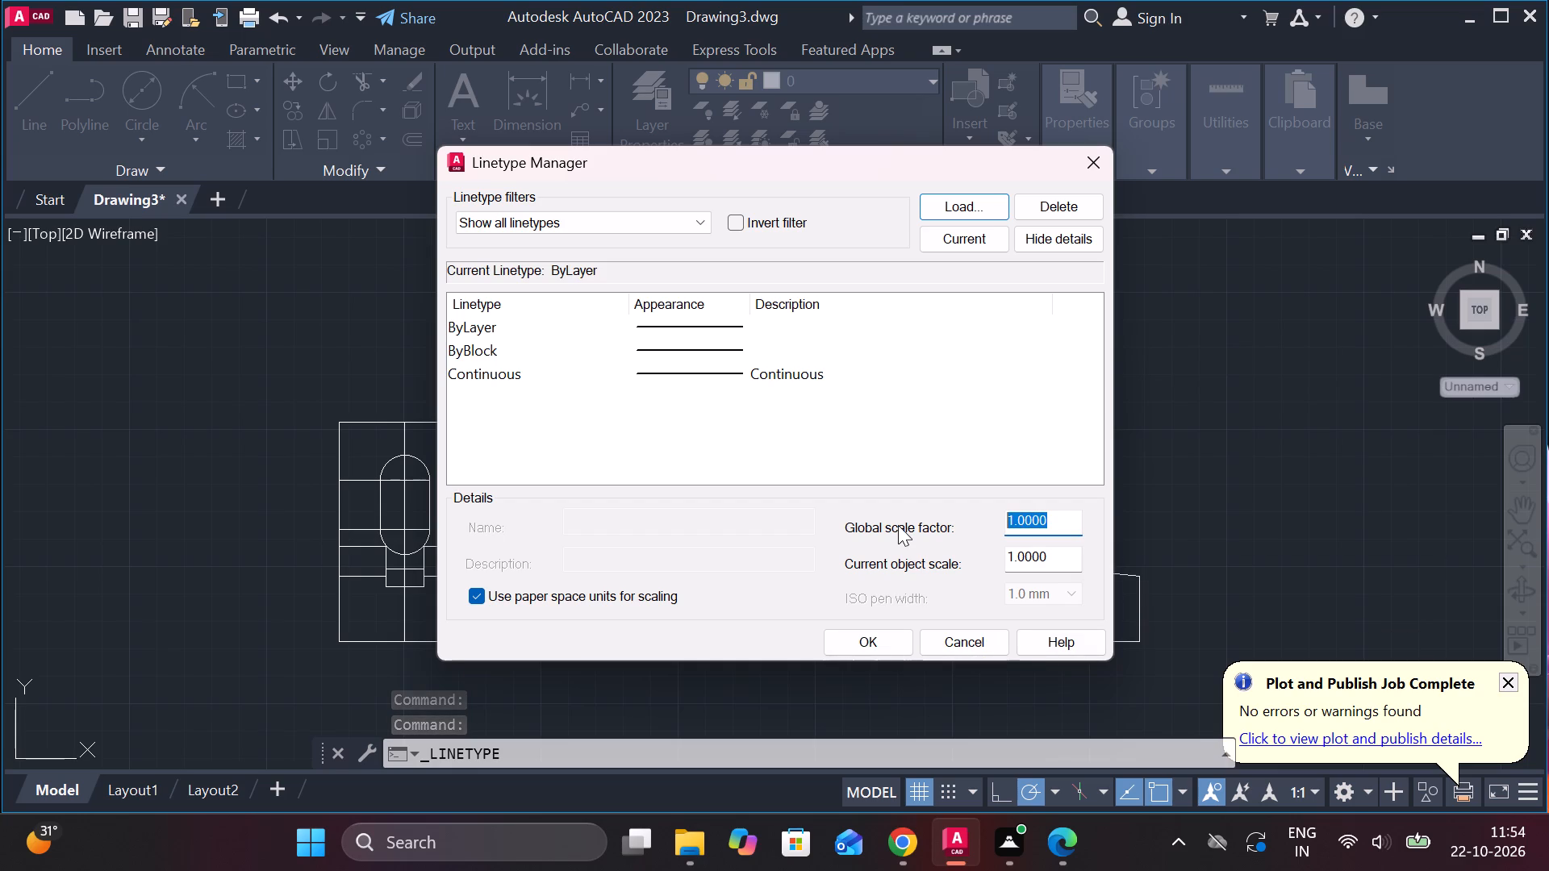
pyautogui.press('BackSpace')
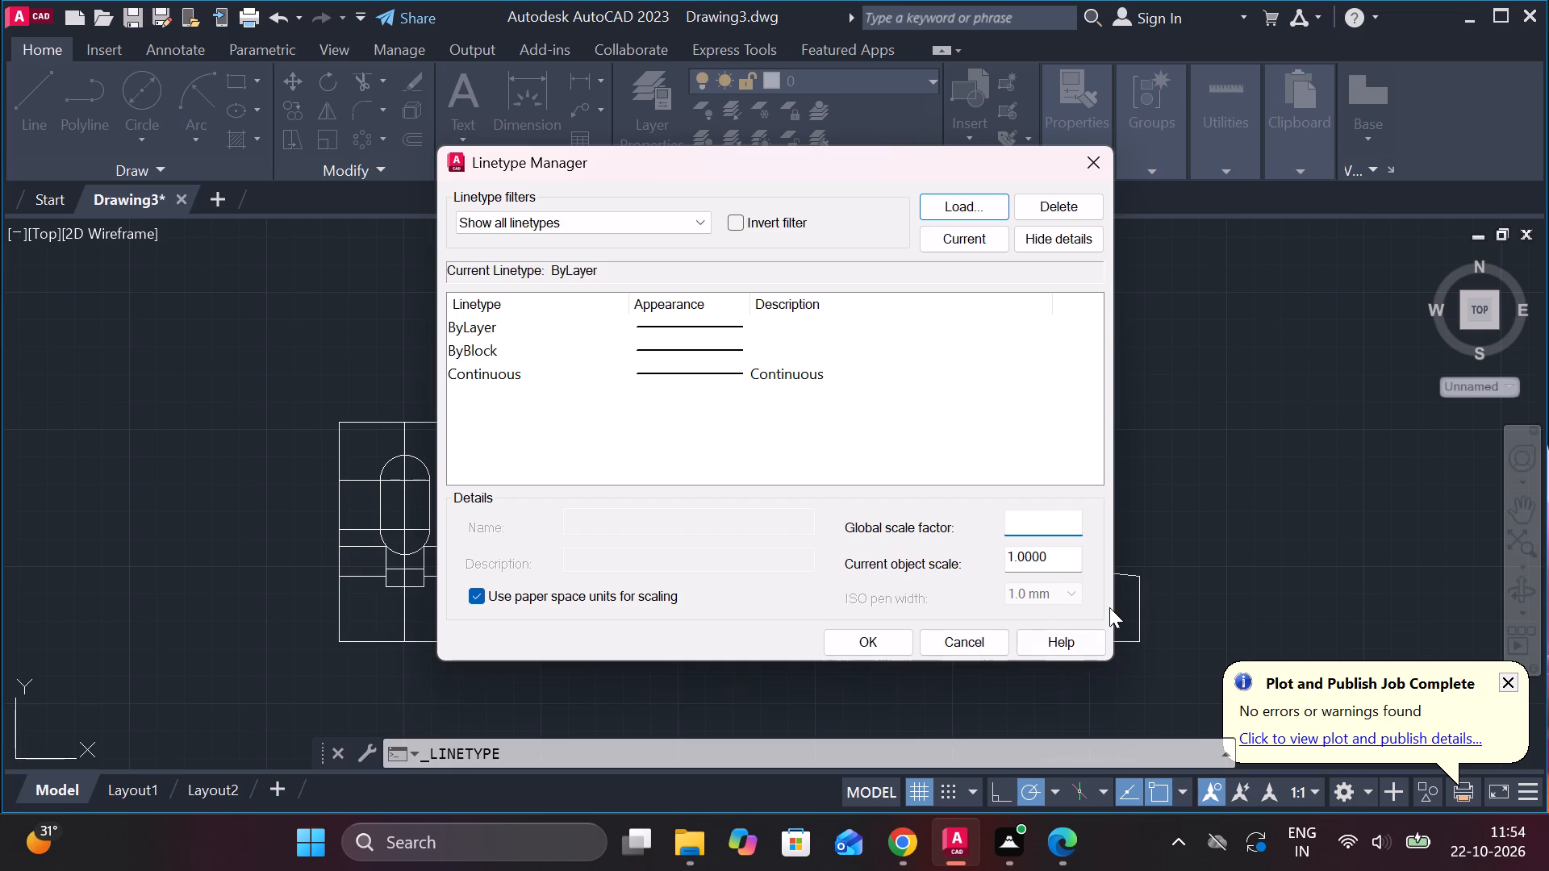
pyautogui.moveTo(1056, 556); pyautogui.dragTo(945, 552)
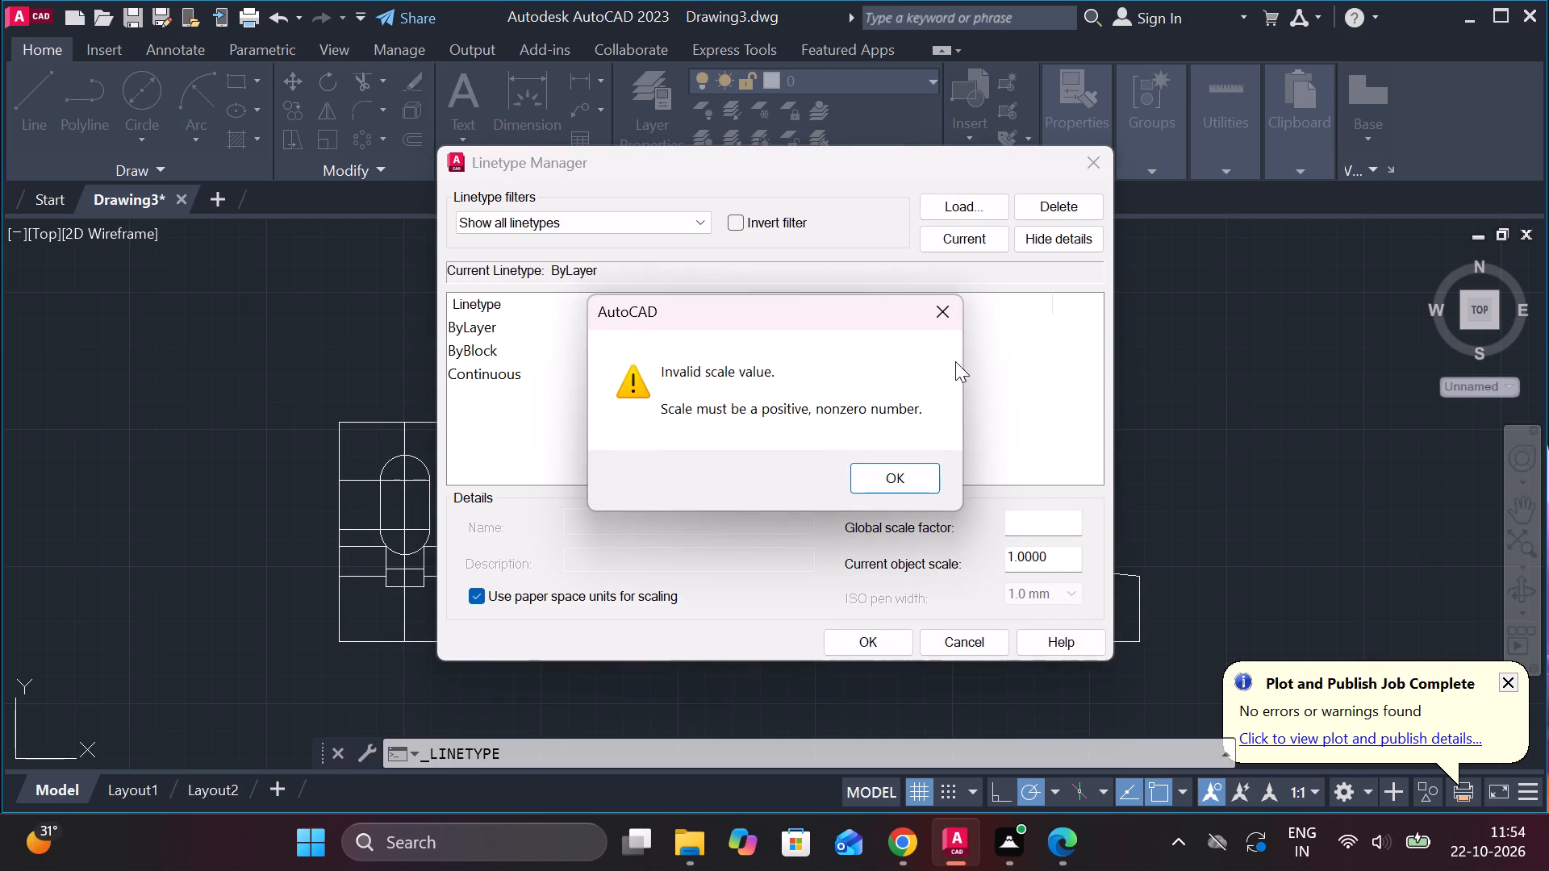
pyautogui.click(936, 313)
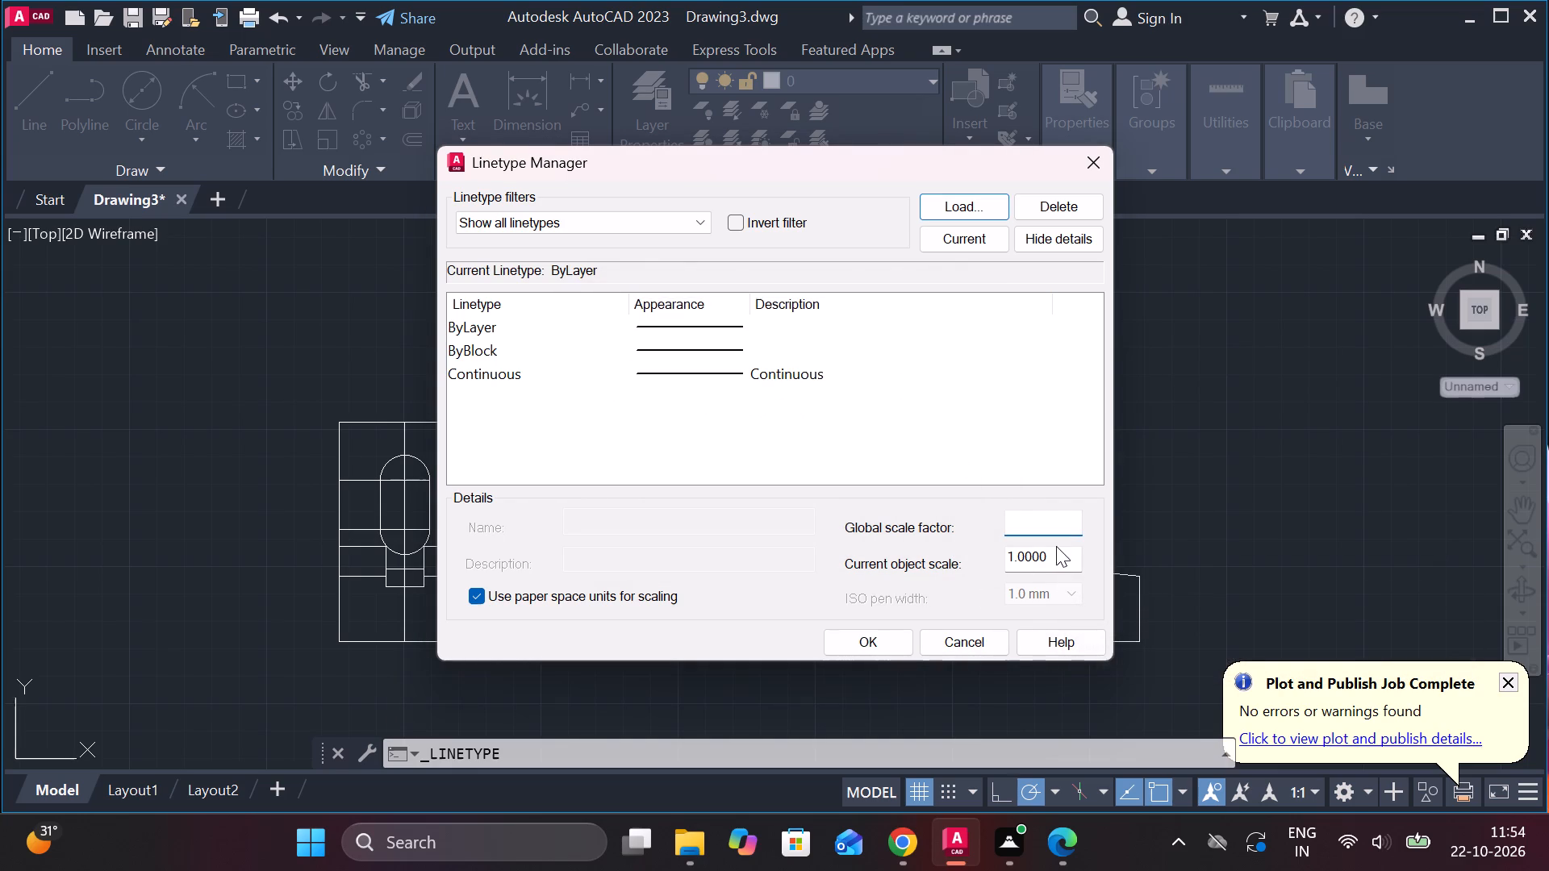
pyautogui.moveTo(1054, 558); pyautogui.dragTo(1006, 556)
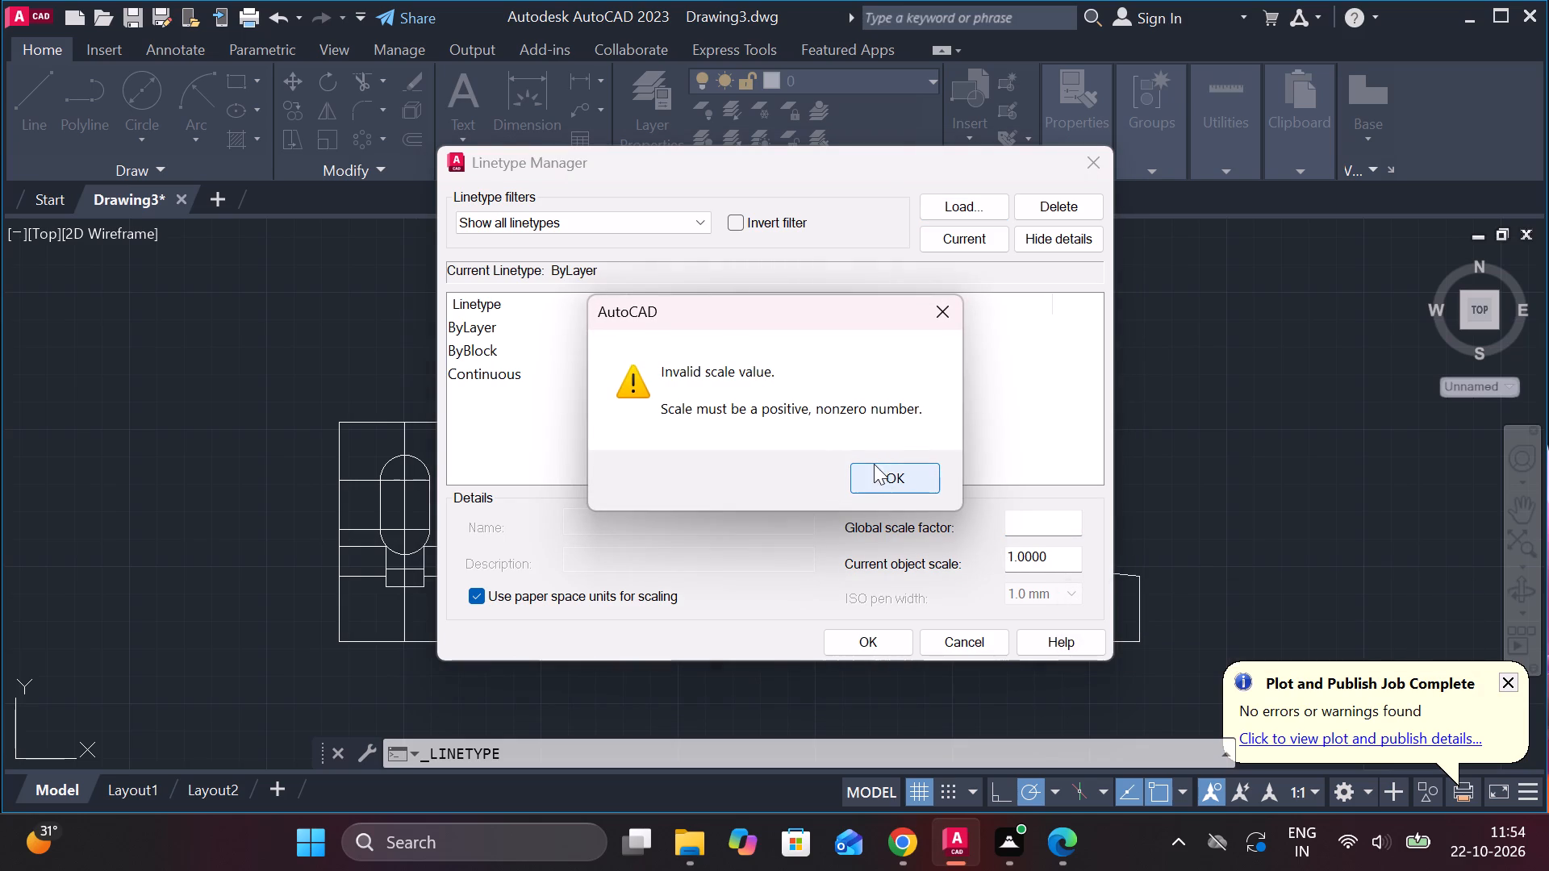
pyautogui.click(874, 474)
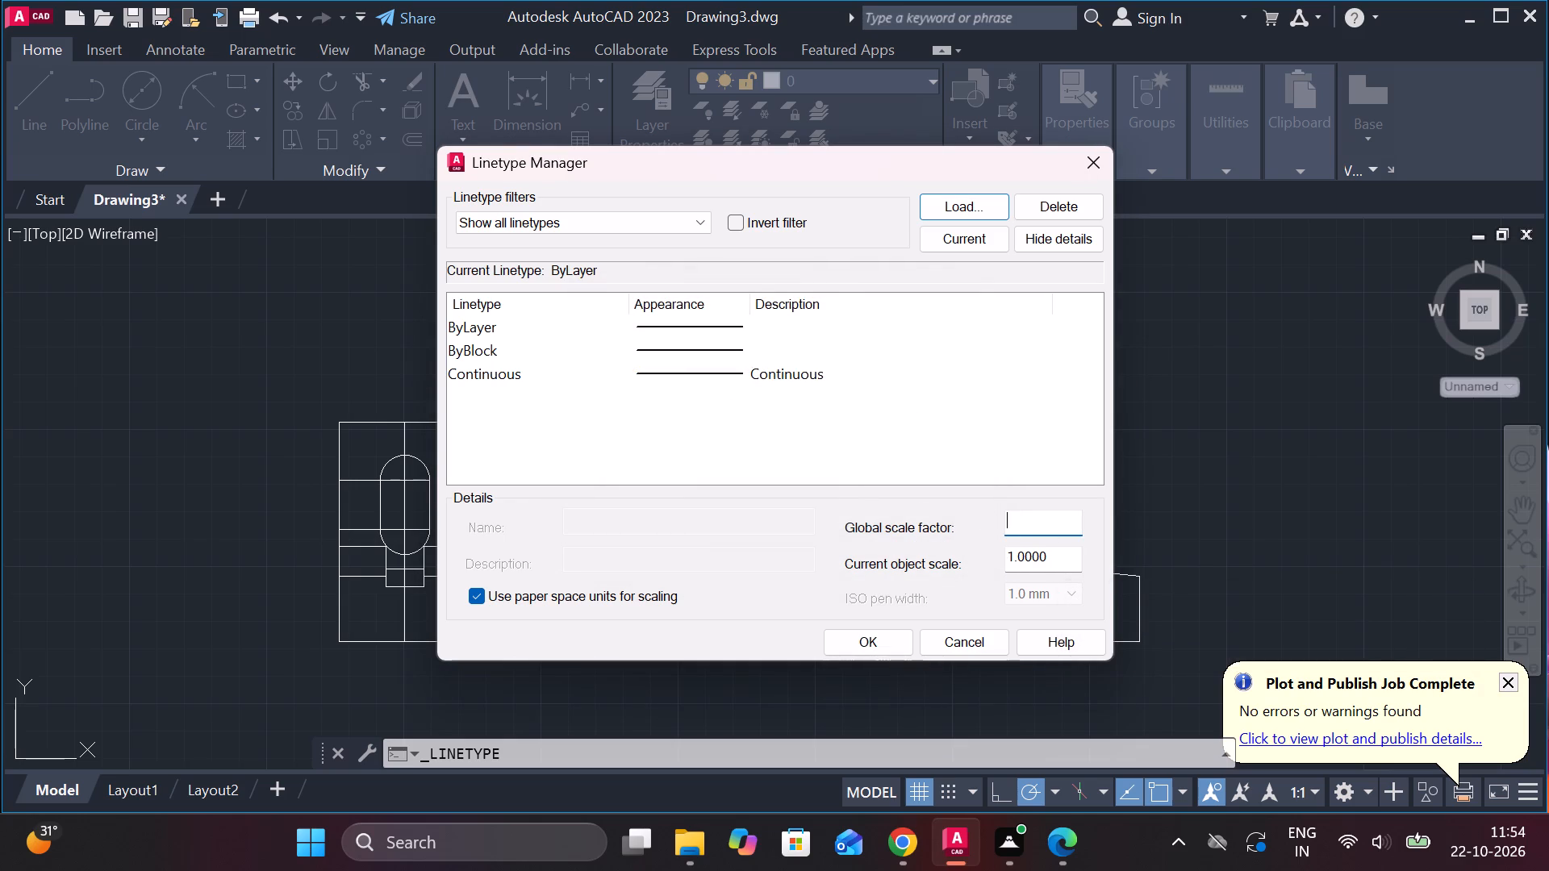
pyautogui.write('0.')
pyautogui.press('5')
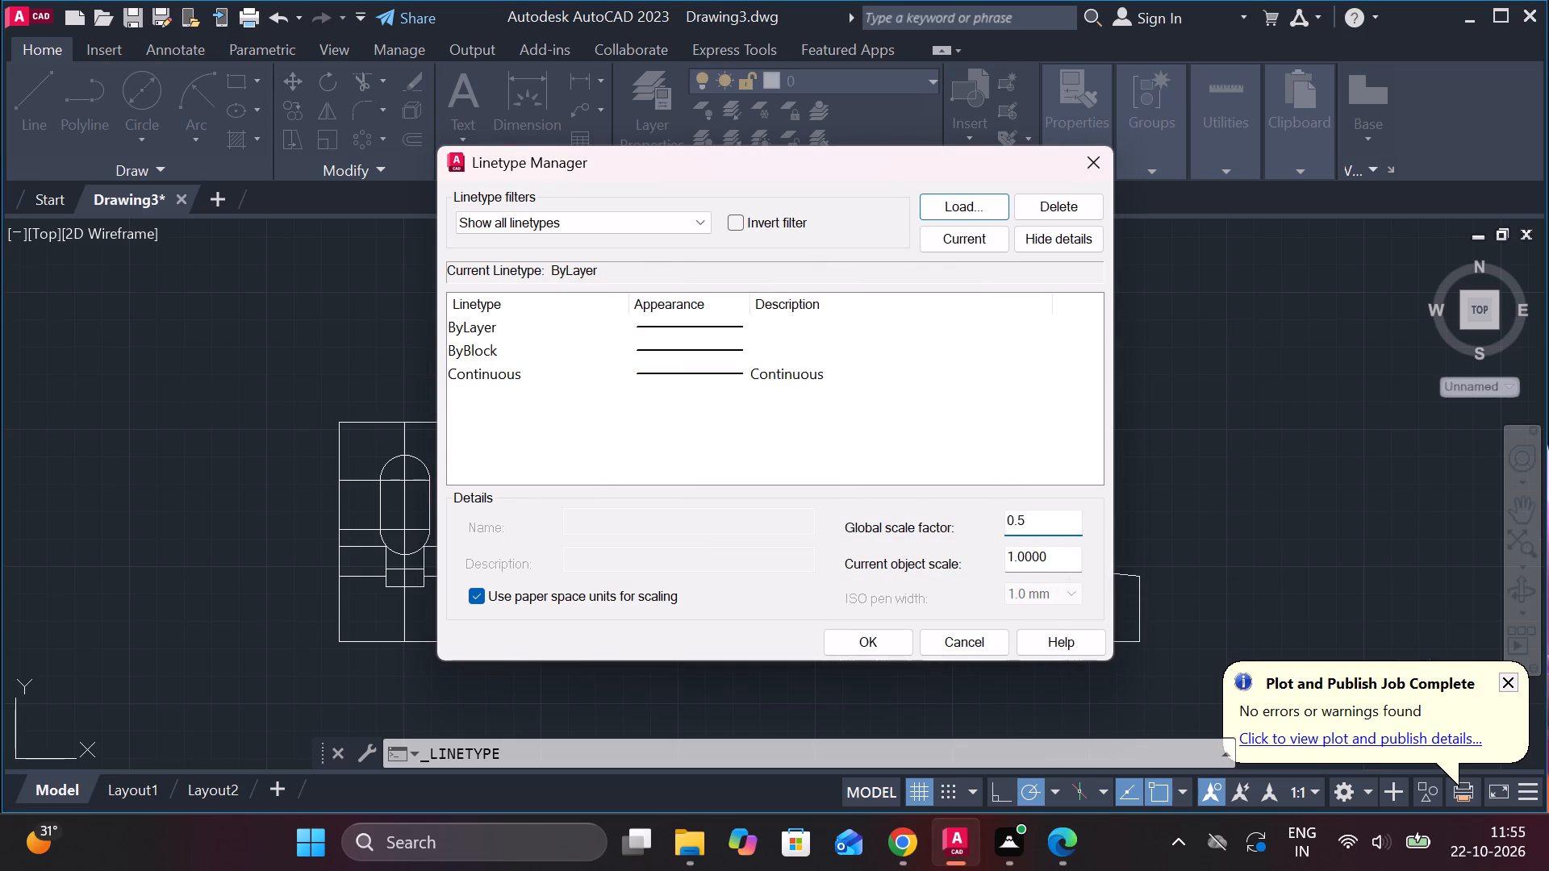
# Set the current object linetype scale to 0.5.
pyautogui.click(1059, 556)
pyautogui.moveTo(1059, 556); pyautogui.dragTo(1033, 552)
pyautogui.moveTo(1029, 552); pyautogui.dragTo(984, 552)
pyautogui.click(984, 552)
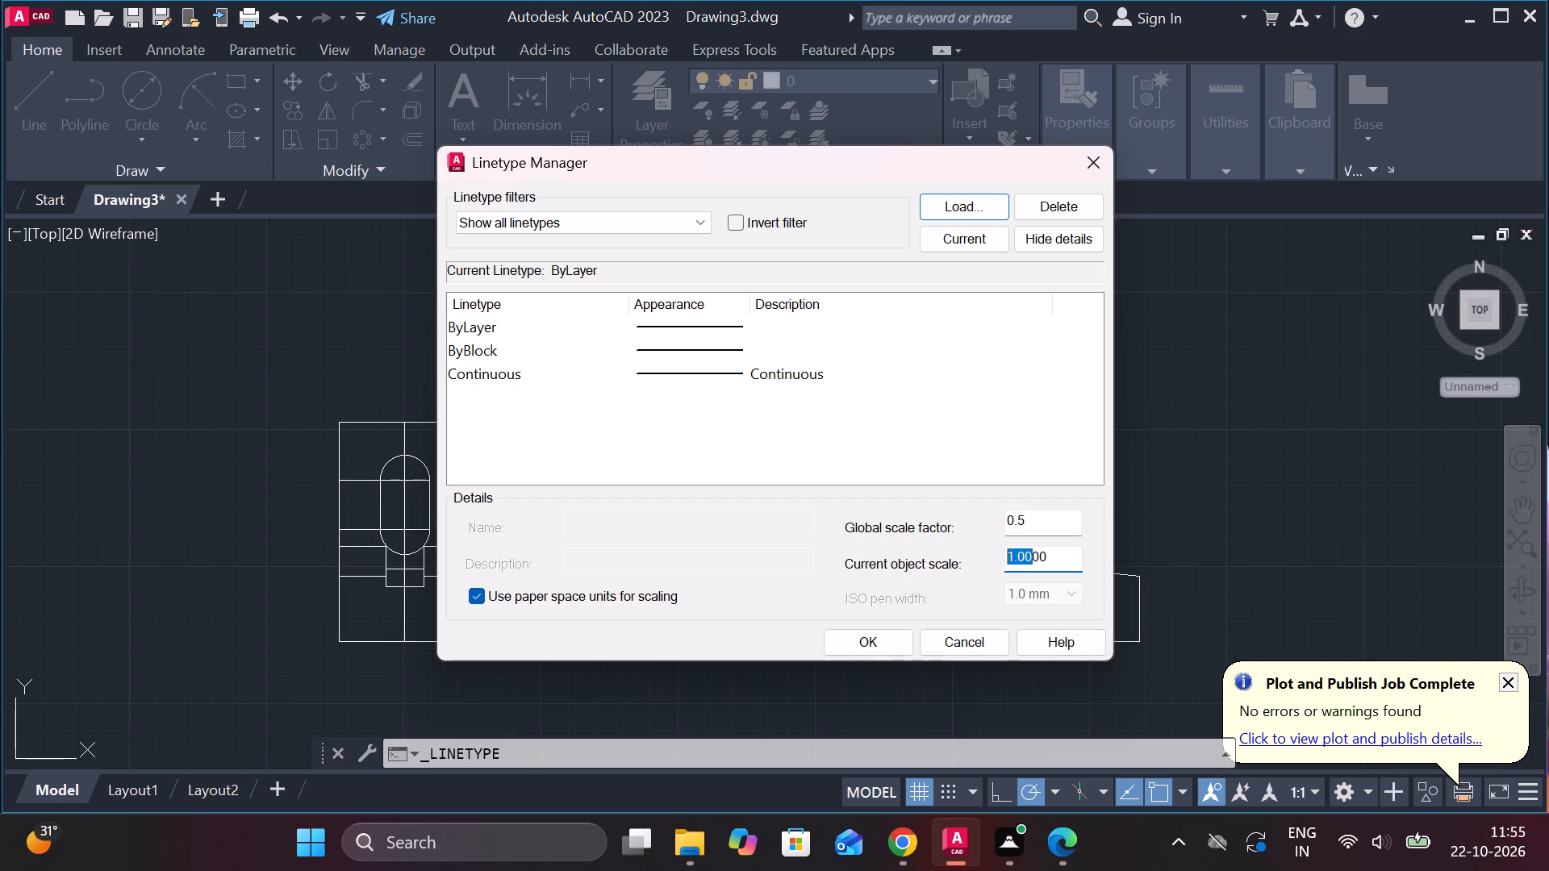
pyautogui.click(1059, 562)
pyautogui.moveTo(1059, 562); pyautogui.dragTo(992, 556)
pyautogui.moveTo(992, 556); pyautogui.dragTo(978, 556)
pyautogui.press('BackSpace')
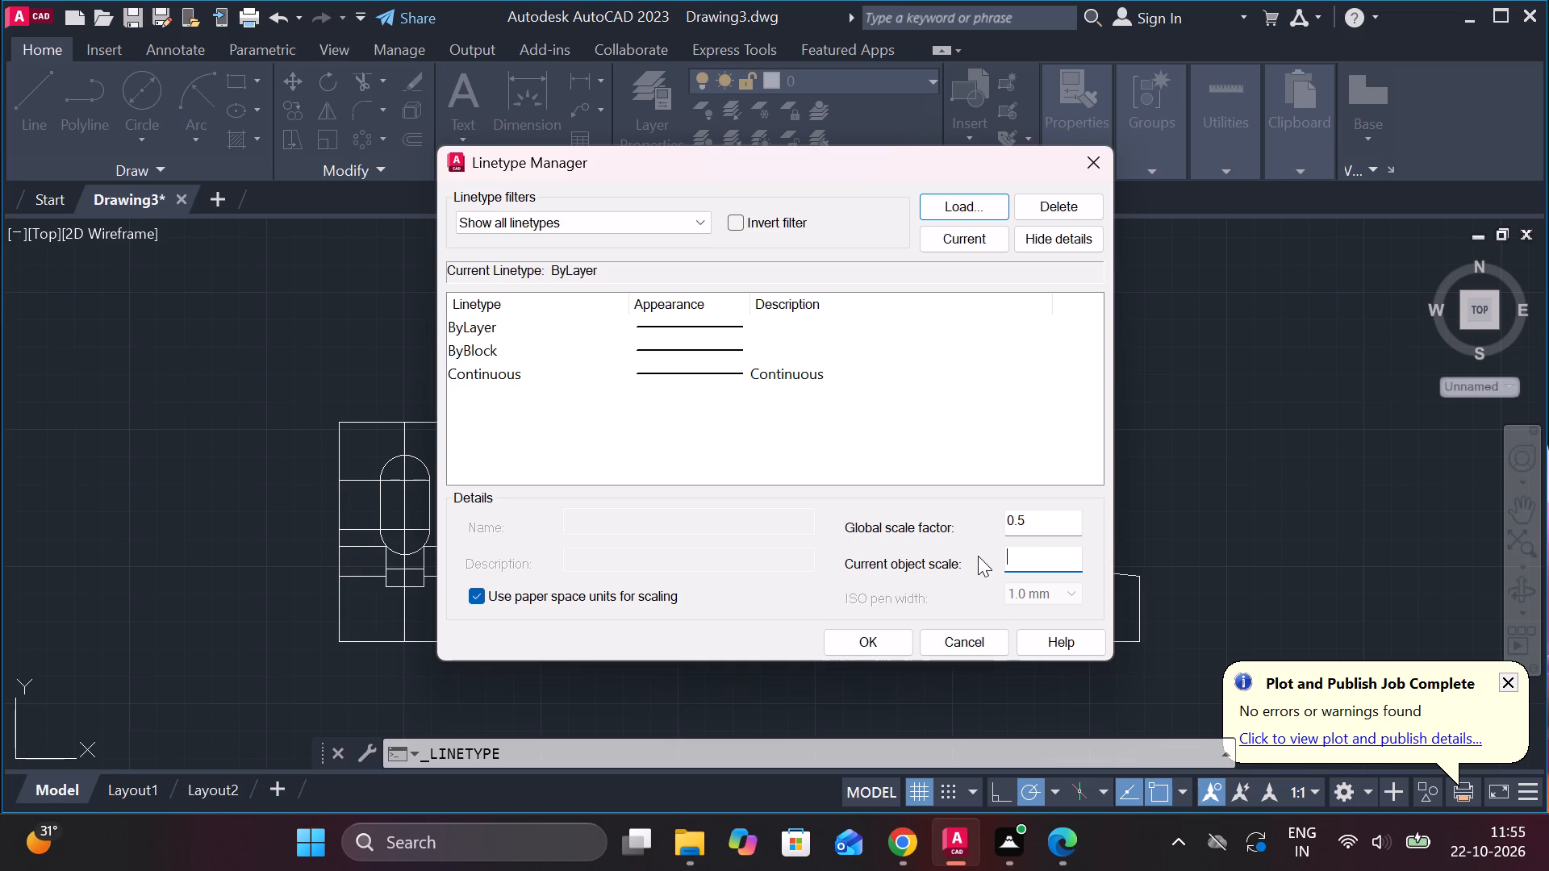
pyautogui.press('0')
pyautogui.press('.')
pyautogui.press('5')
# Load the CENTER linetype from acadiso.lin and accept the linetype settings.
pyautogui.click(969, 198)
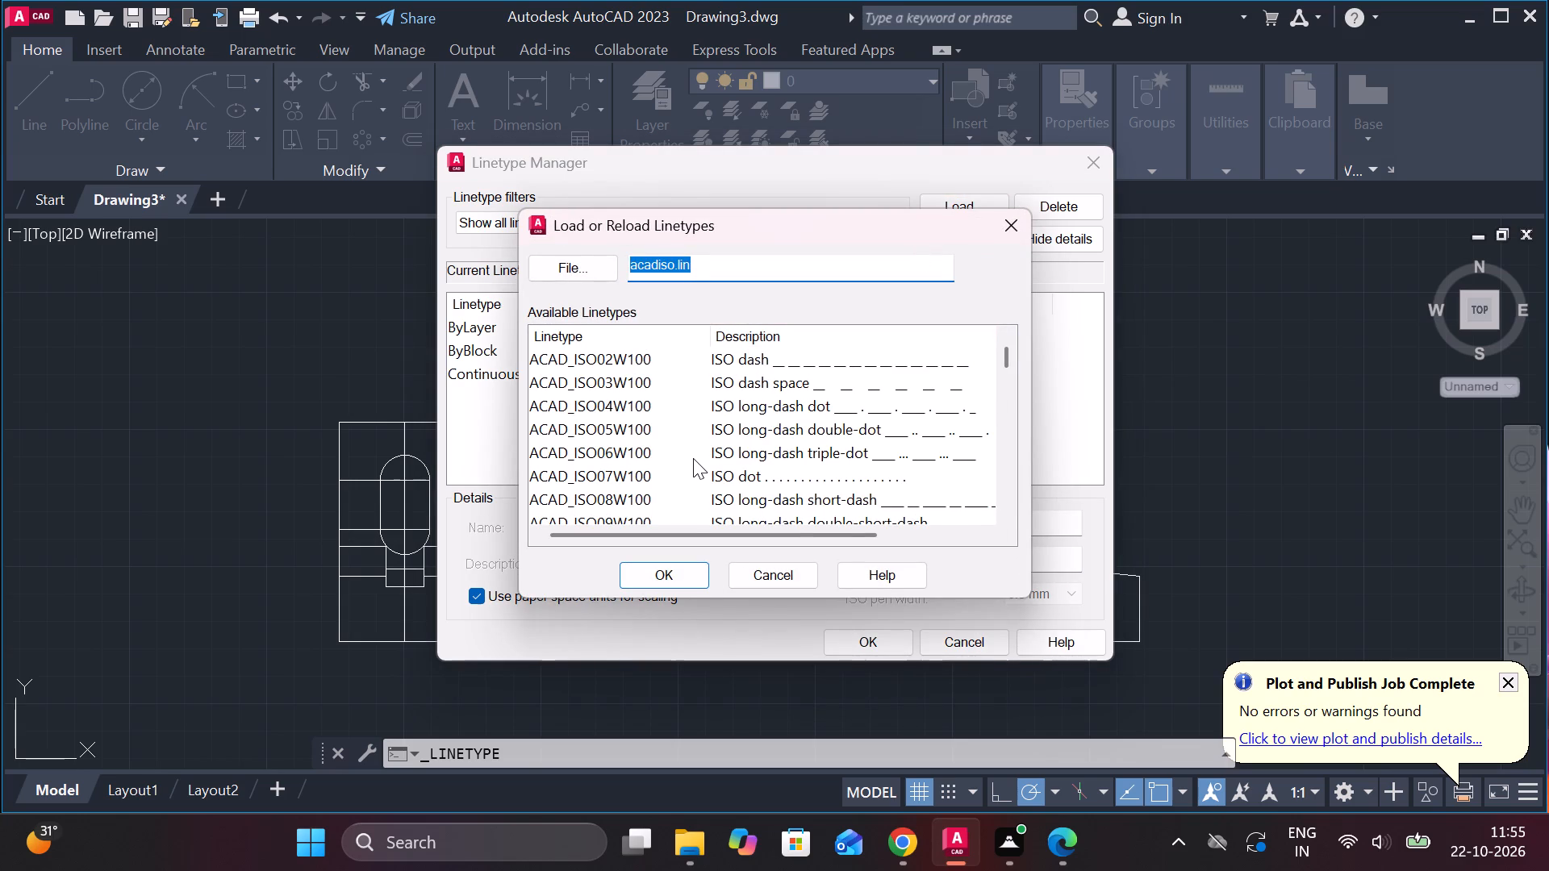
pyautogui.scroll(-4, 693, 458)
pyautogui.scroll(-1, 614, 458)
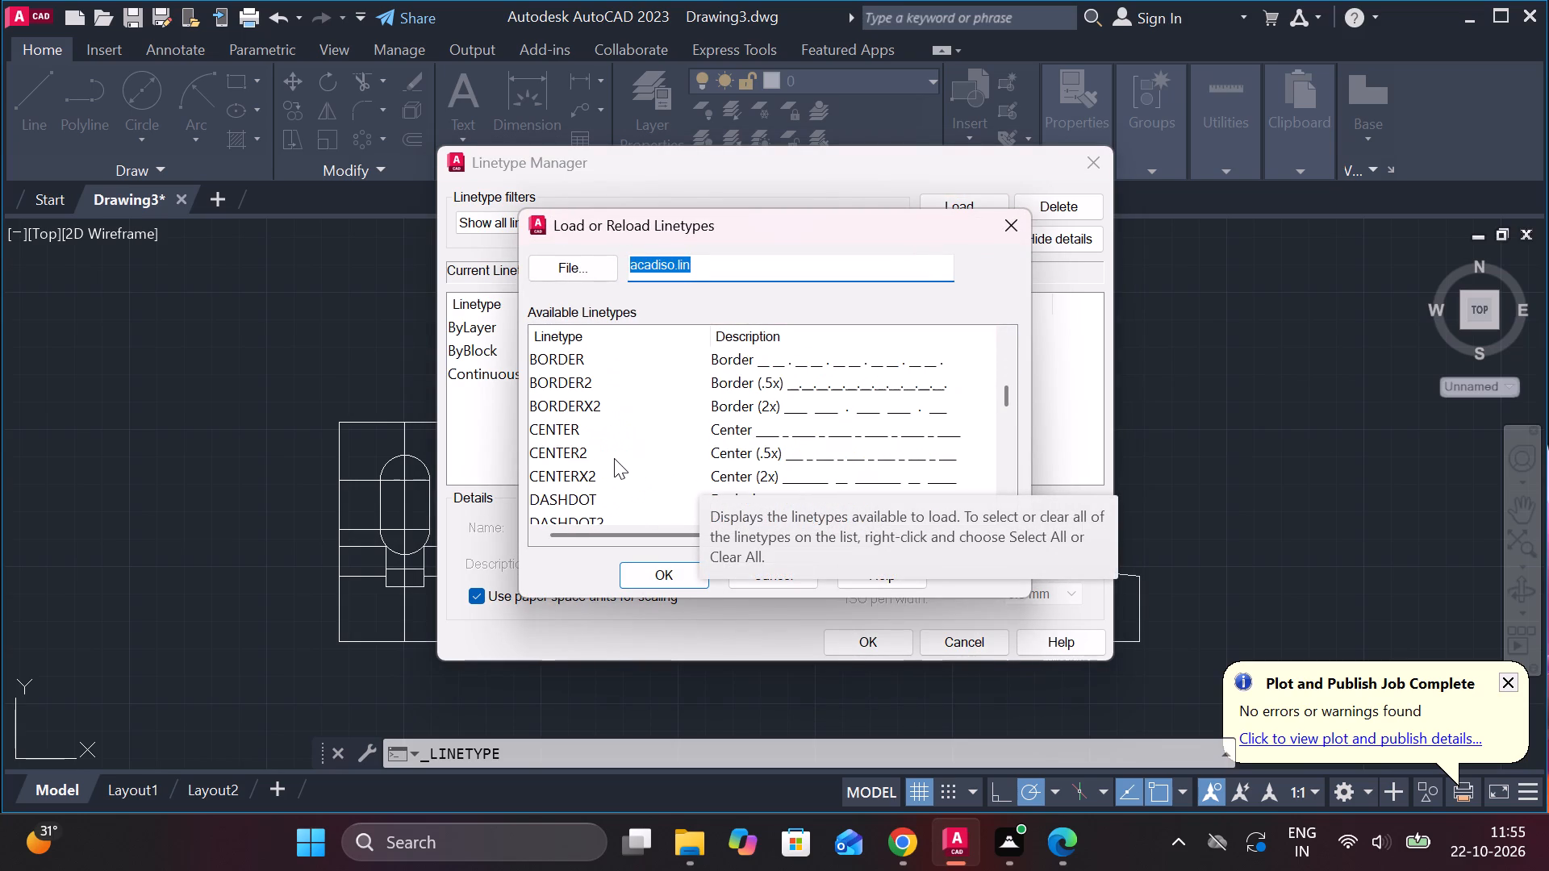
pyautogui.click(566, 427)
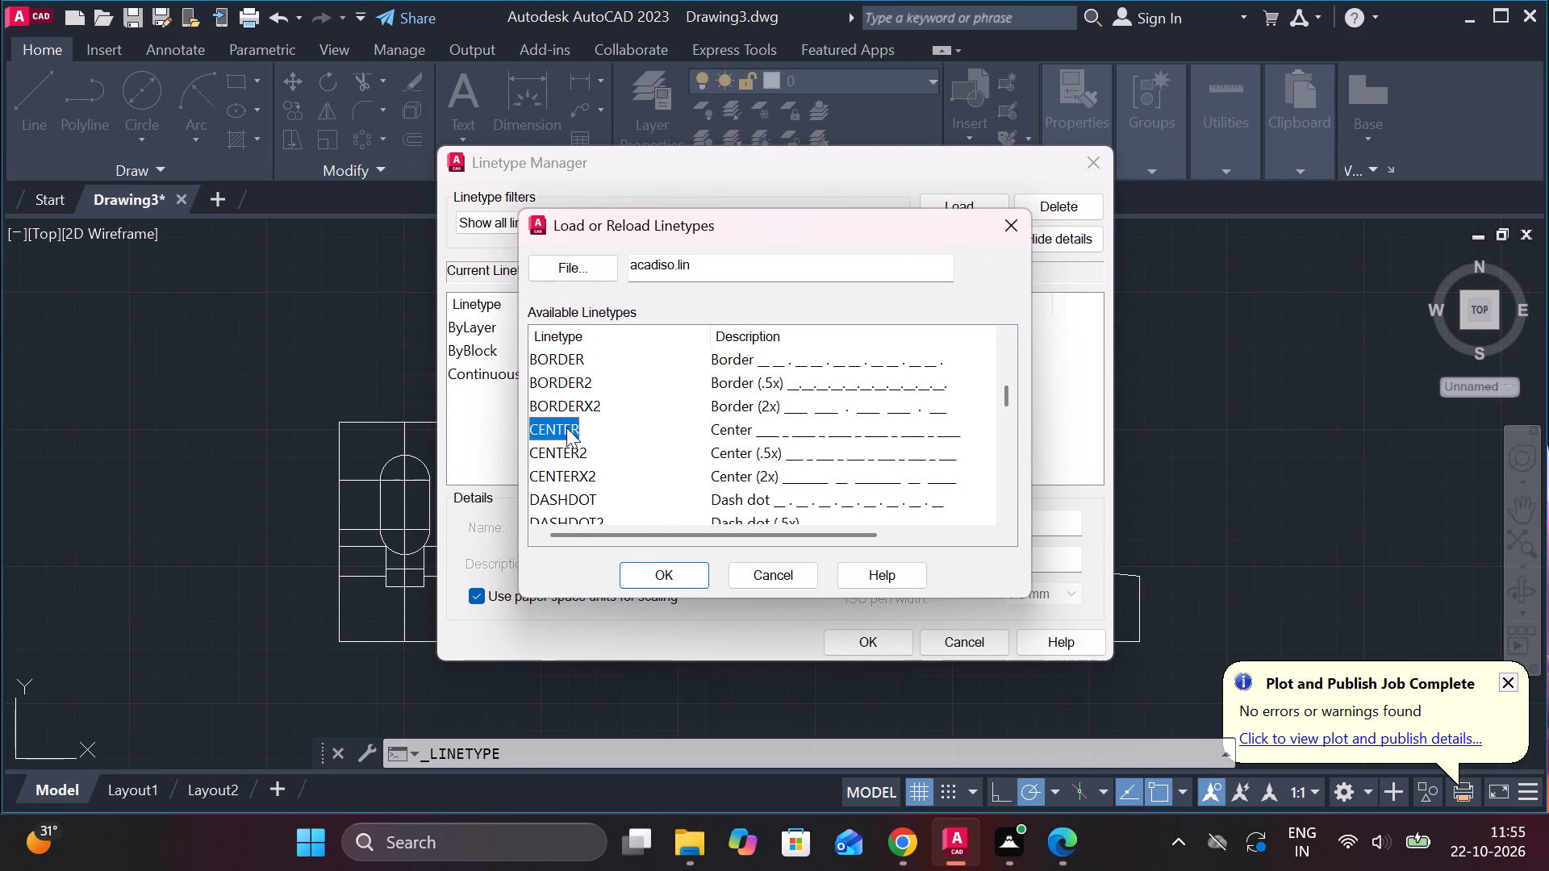
pyautogui.click(678, 573)
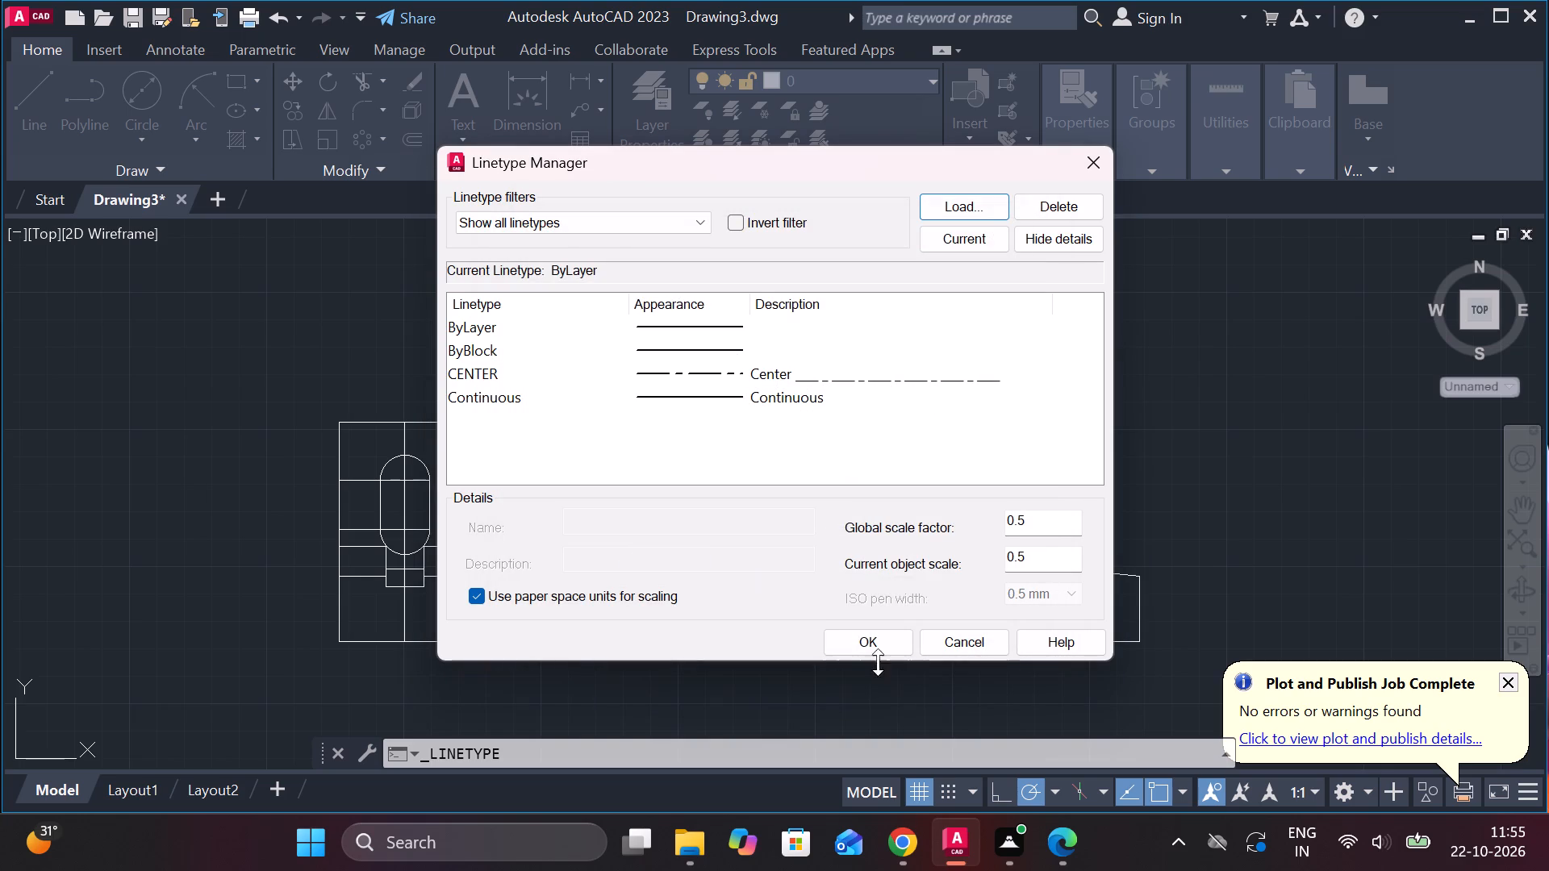
pyautogui.click(871, 646)
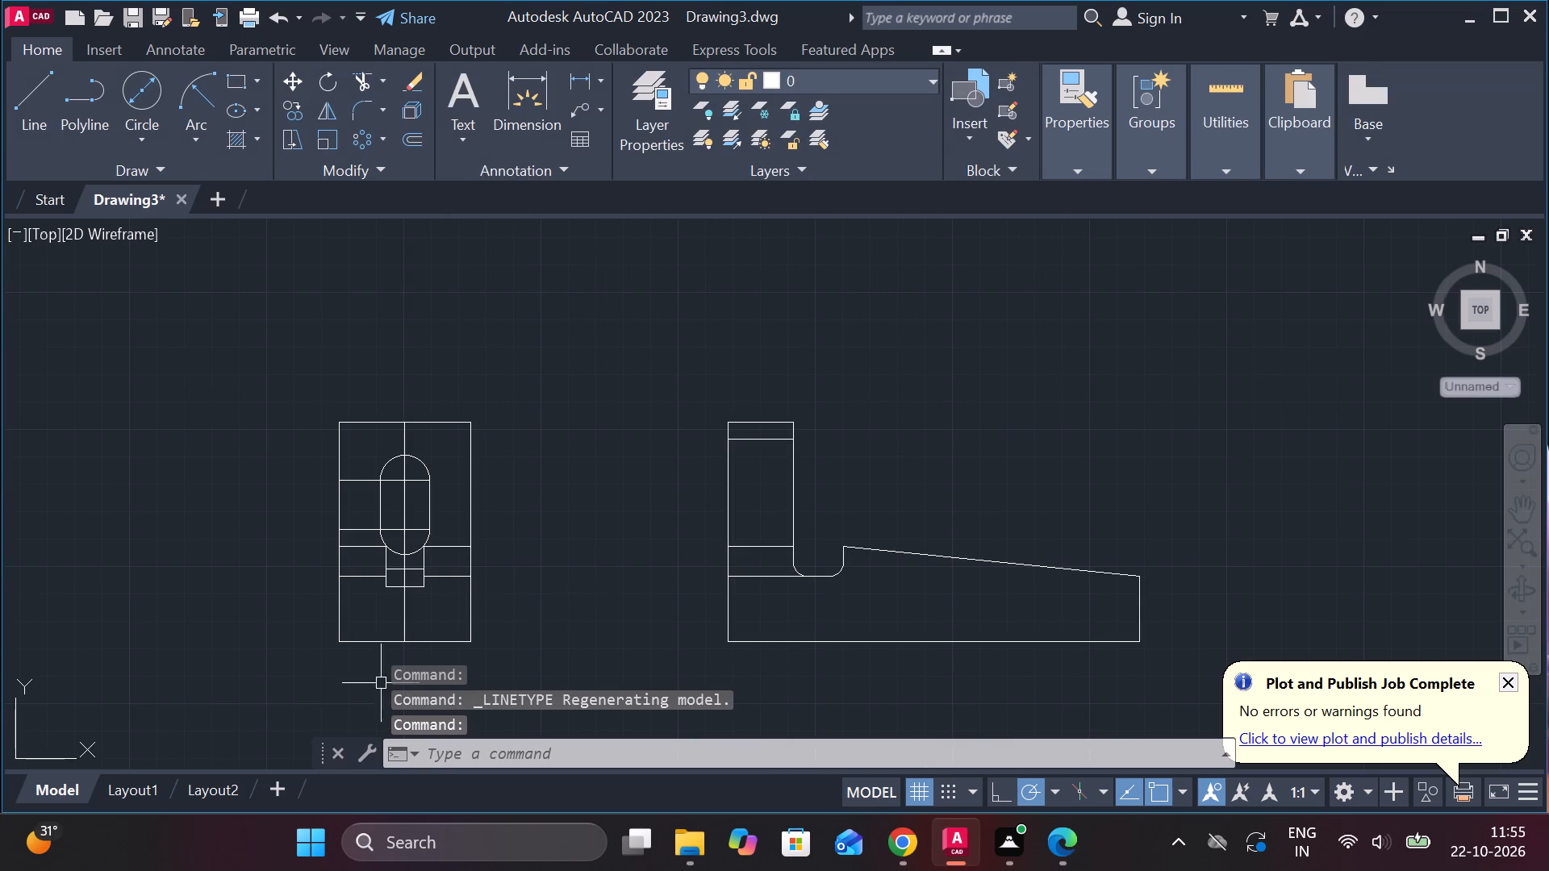
# Apply the CENTER linetype to the slotted view's vertical centreline and the two horizontal lines through the slot's arc centres.
pyautogui.click(365, 480)
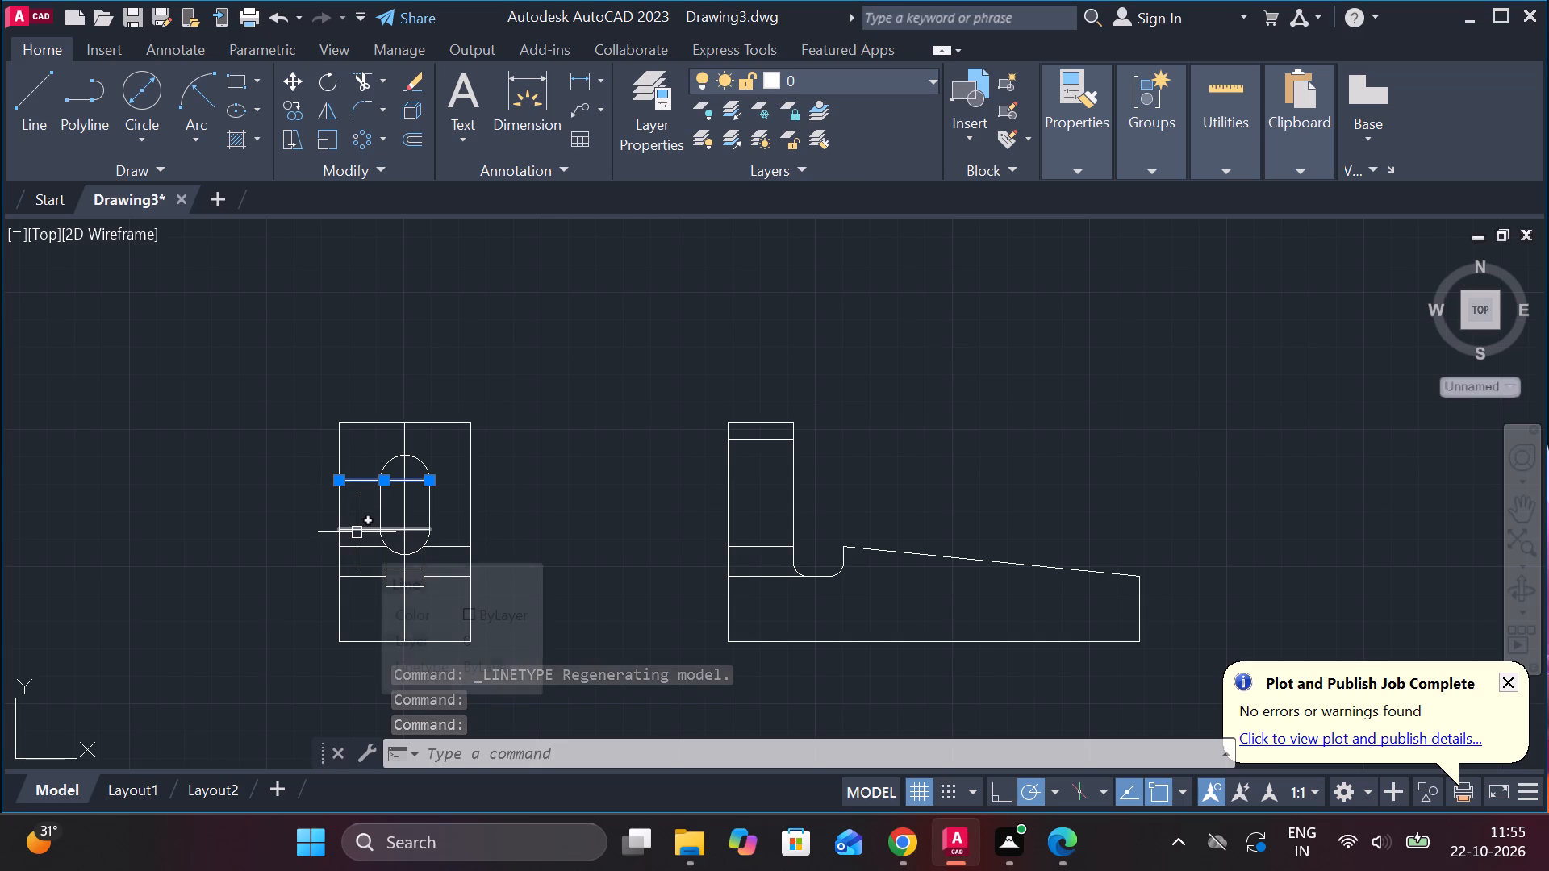
pyautogui.click(357, 532)
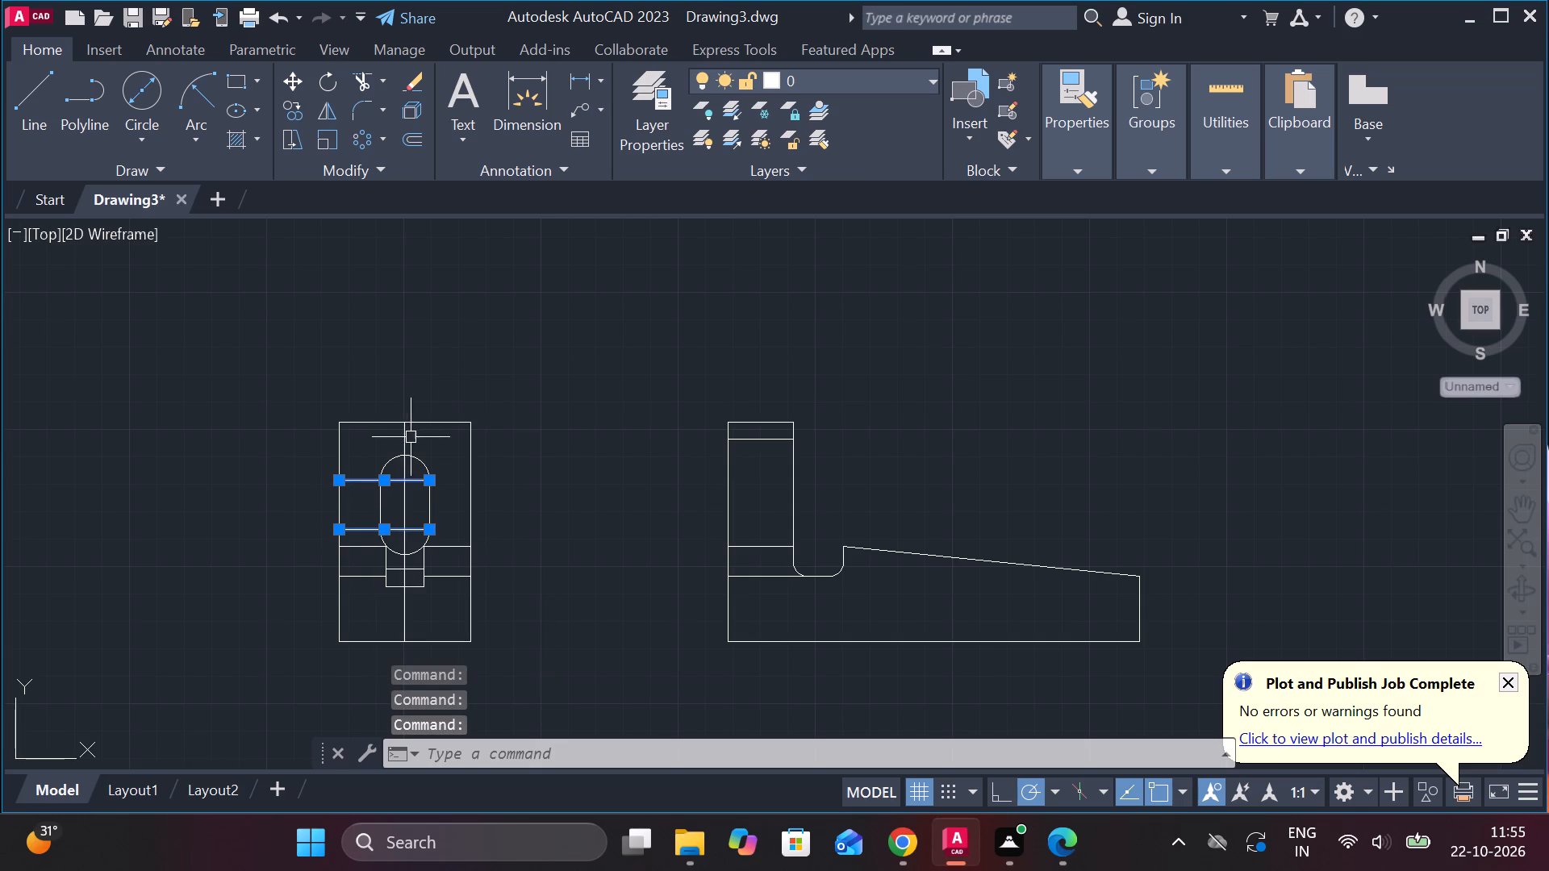
pyautogui.click(407, 437)
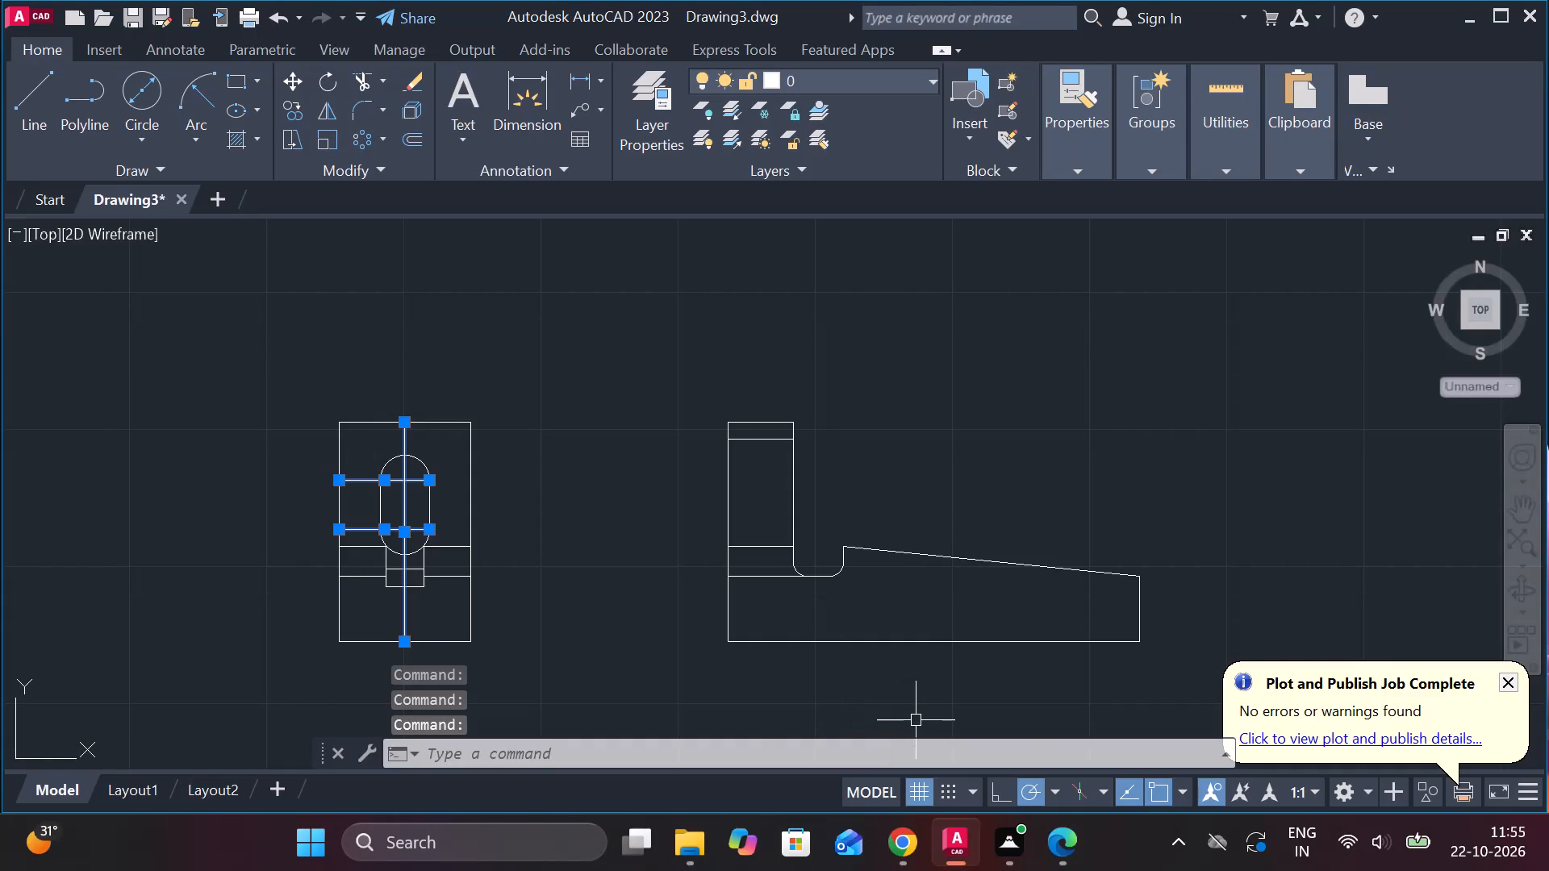
pyautogui.click(1096, 170)
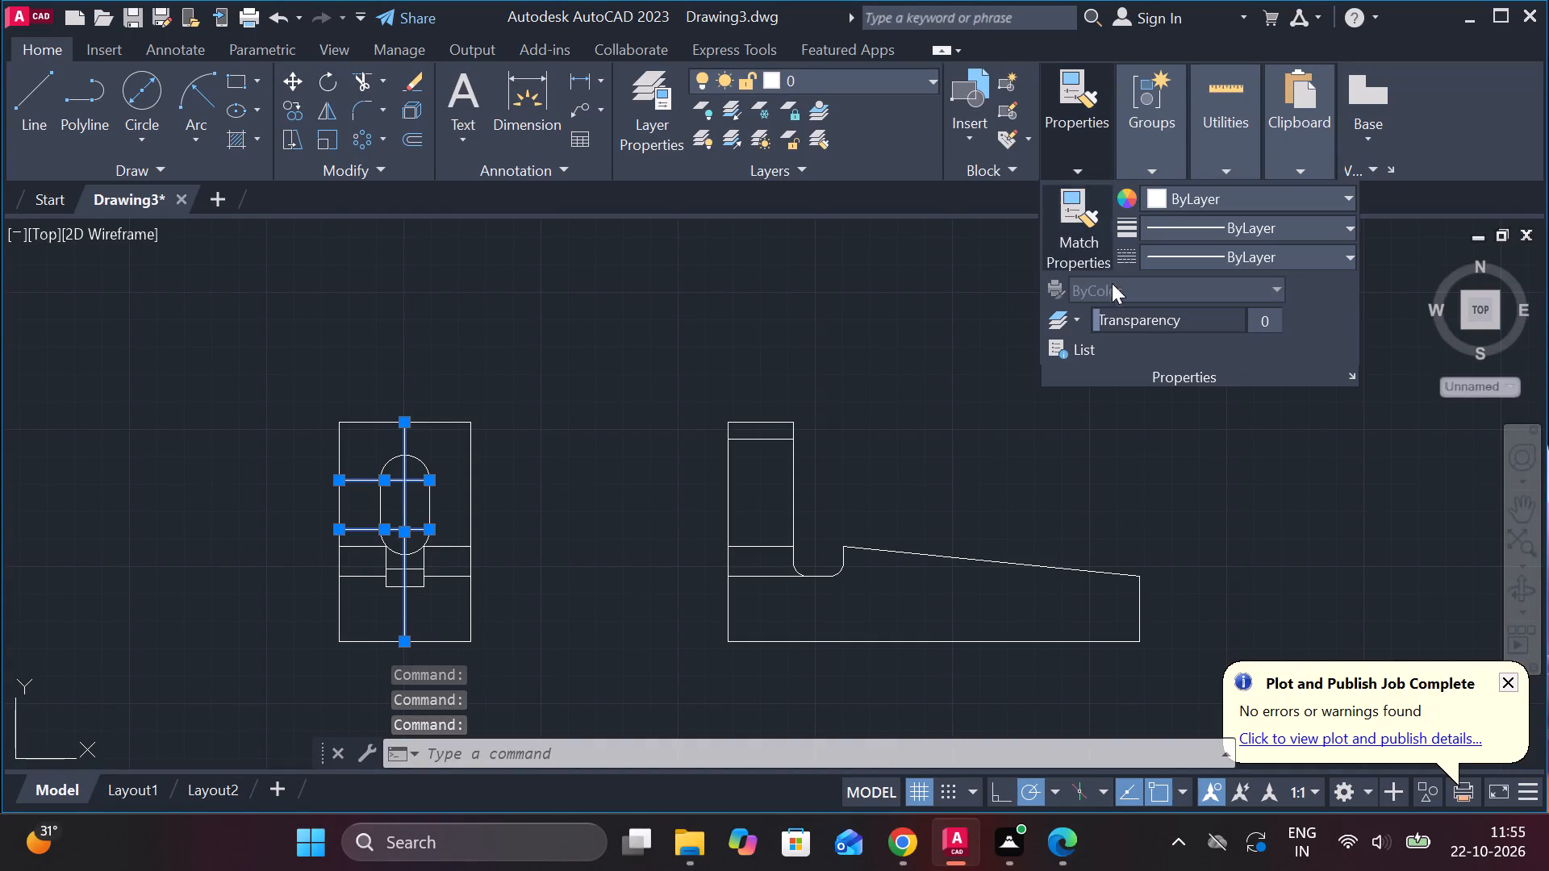
pyautogui.click(1283, 256)
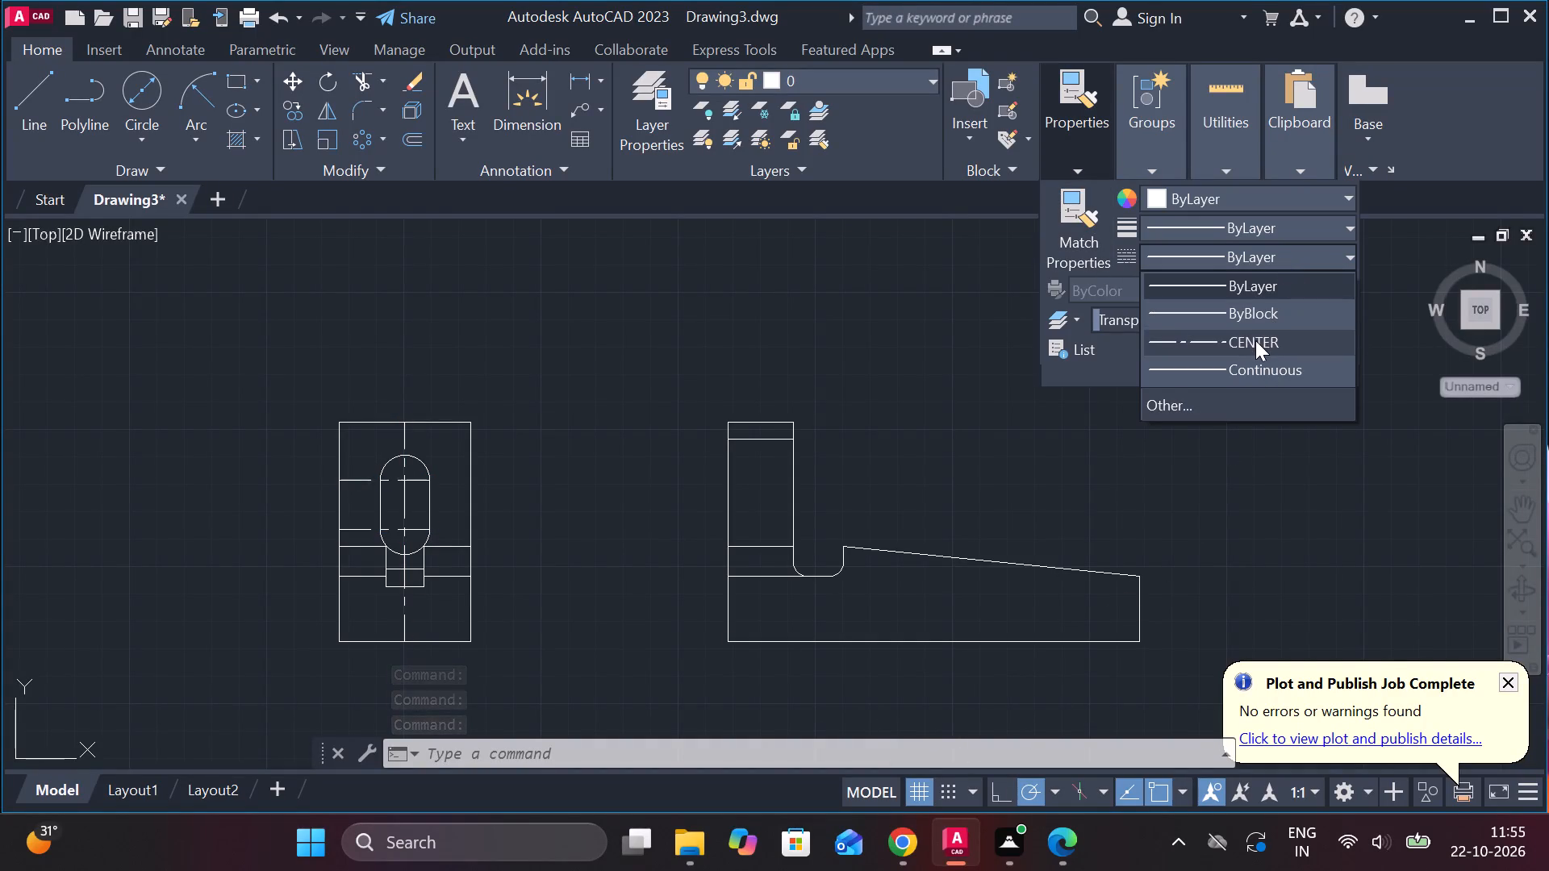
pyautogui.click(1255, 340)
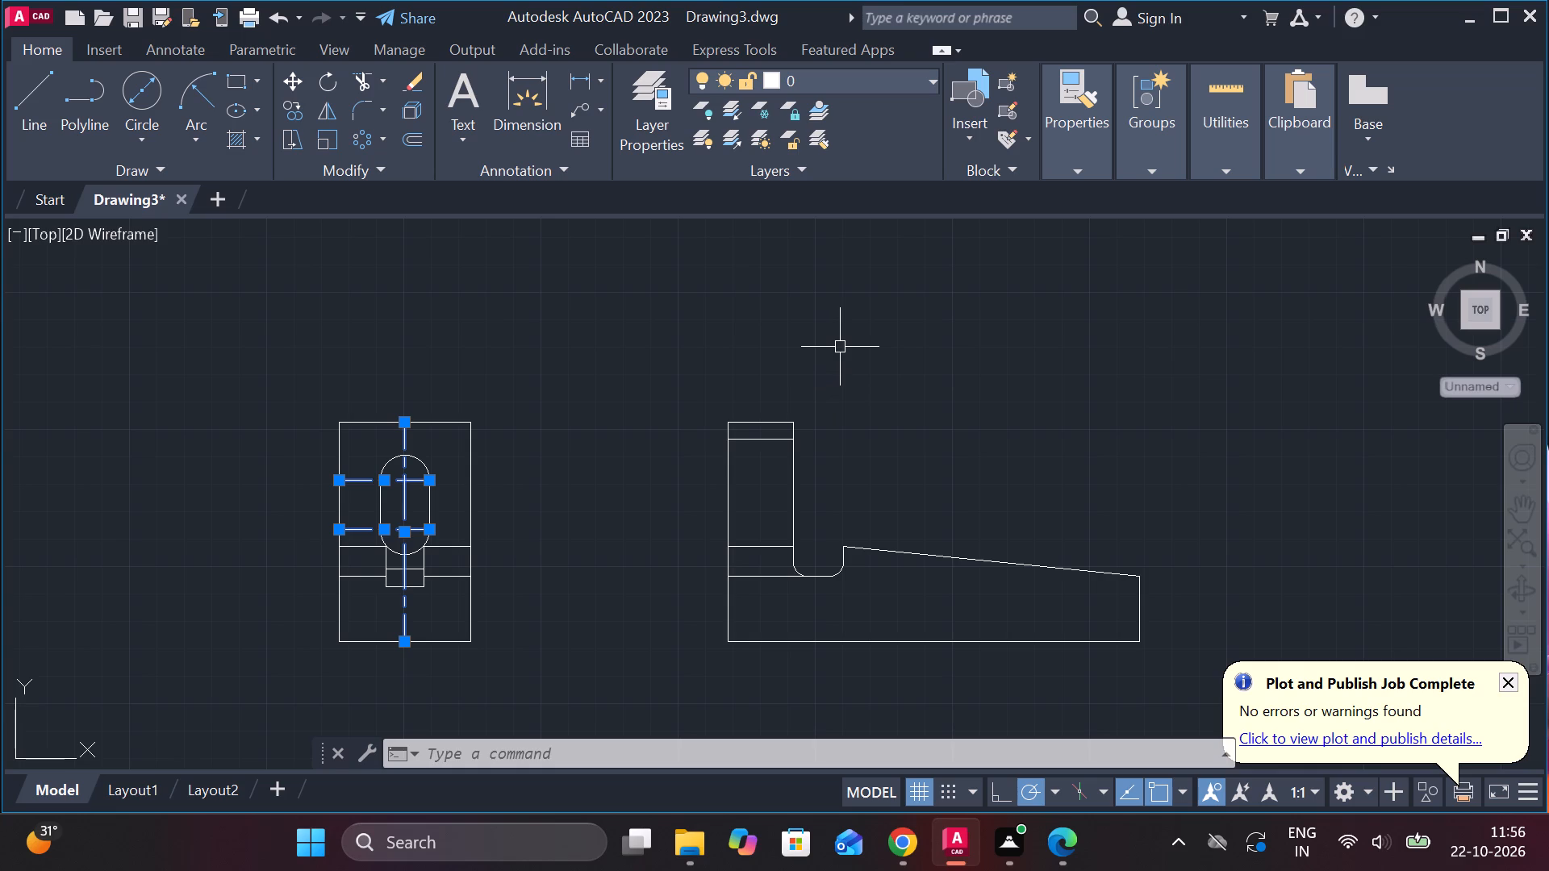
pyautogui.press('Escape')
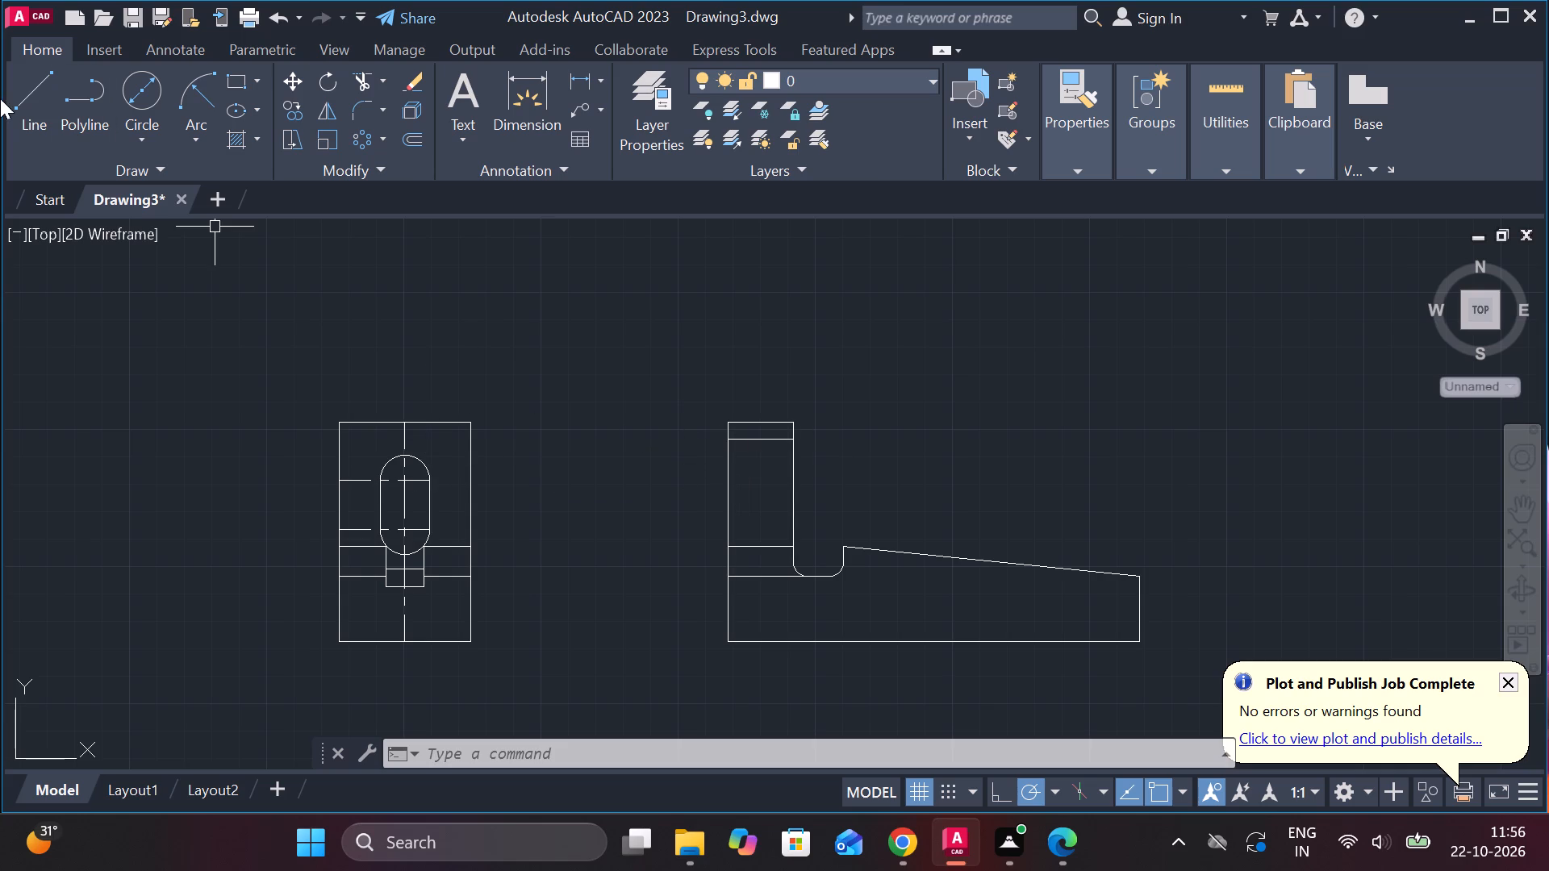
# Draw a horizontal line level with the slot's top across the L-shaped view's upright and trim it to the upright's edges.
pyautogui.click(55, 98)
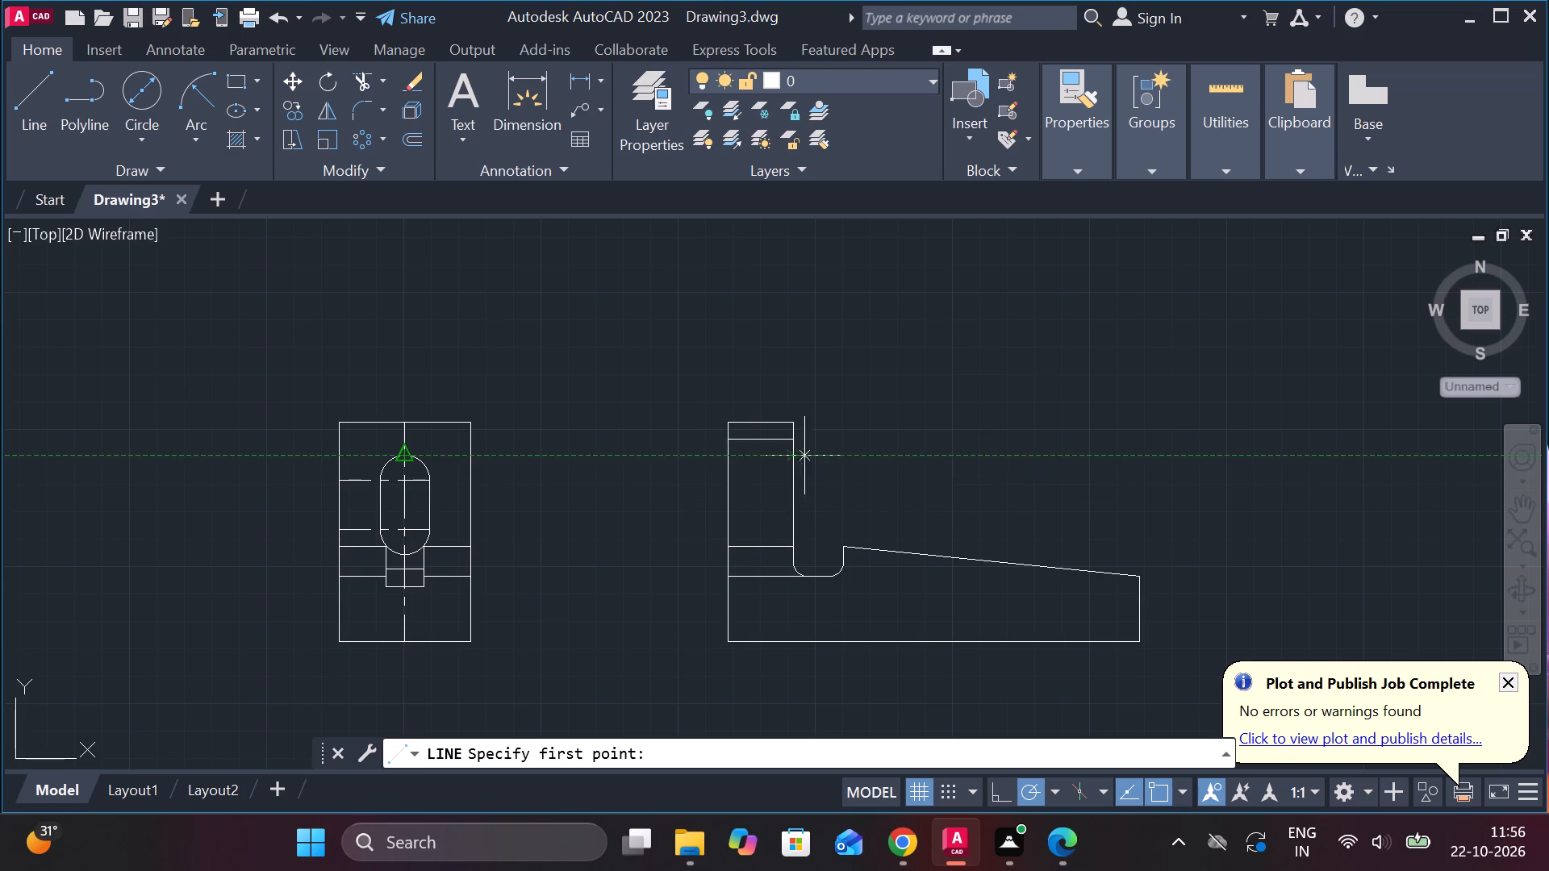
pyautogui.click(846, 456)
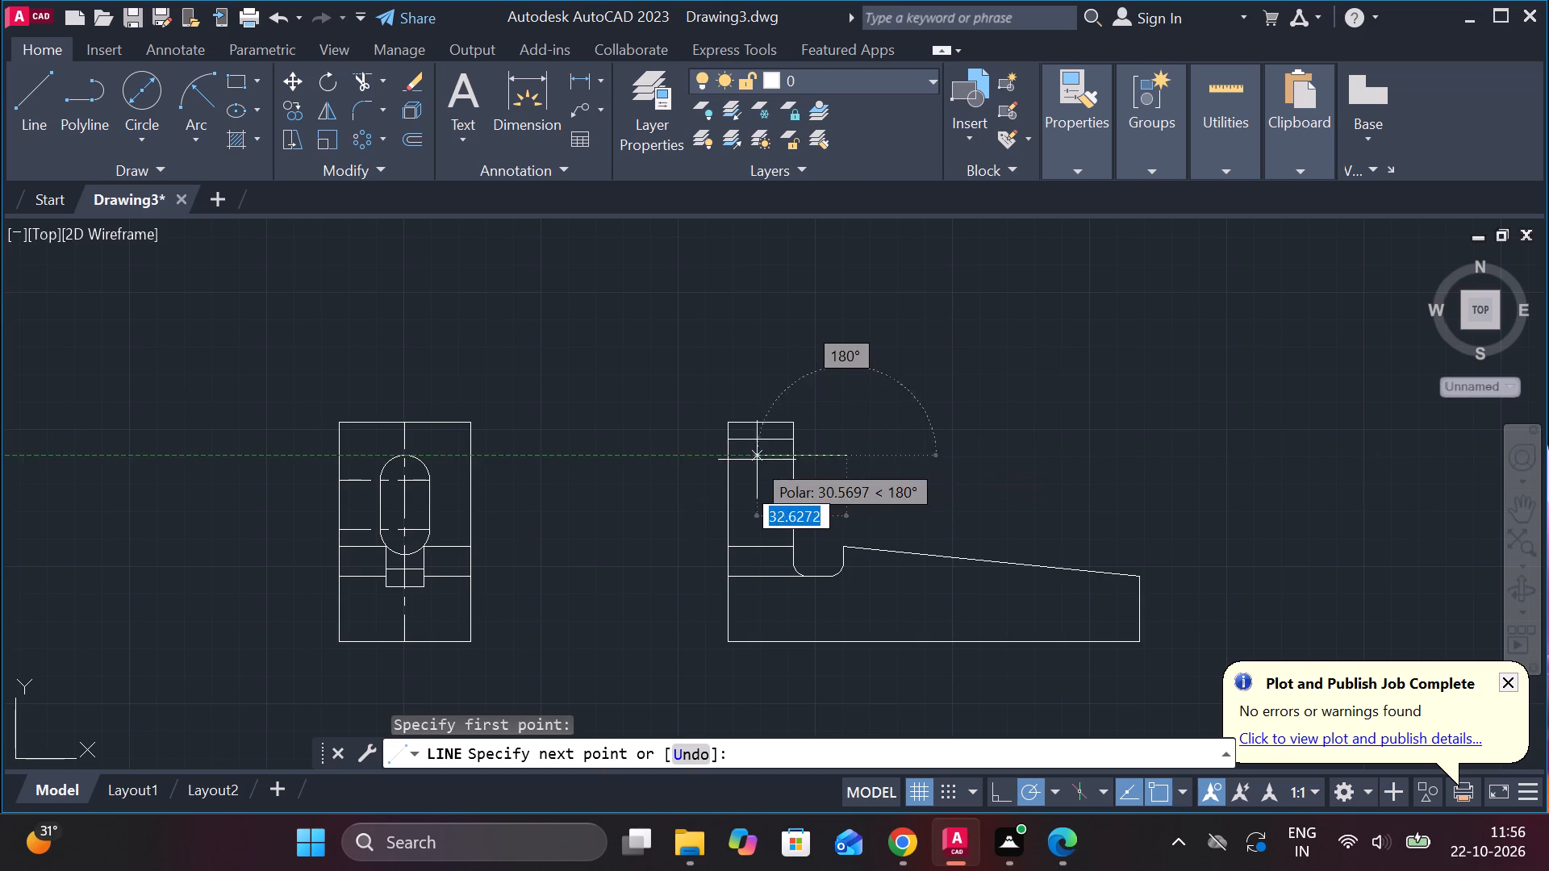
pyautogui.click(683, 457)
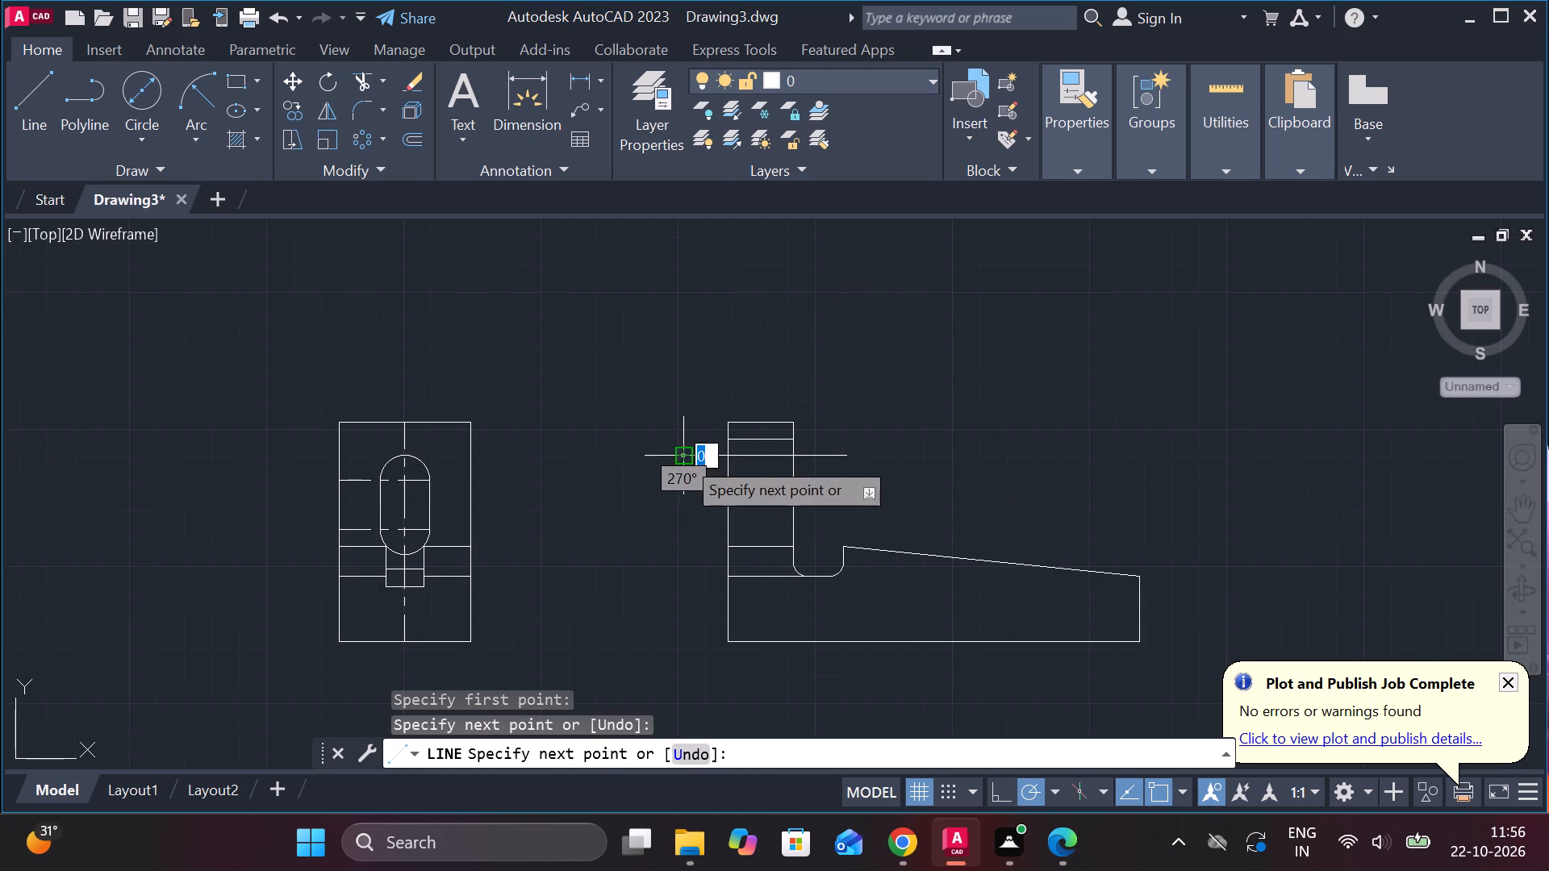
pyautogui.press('Escape')
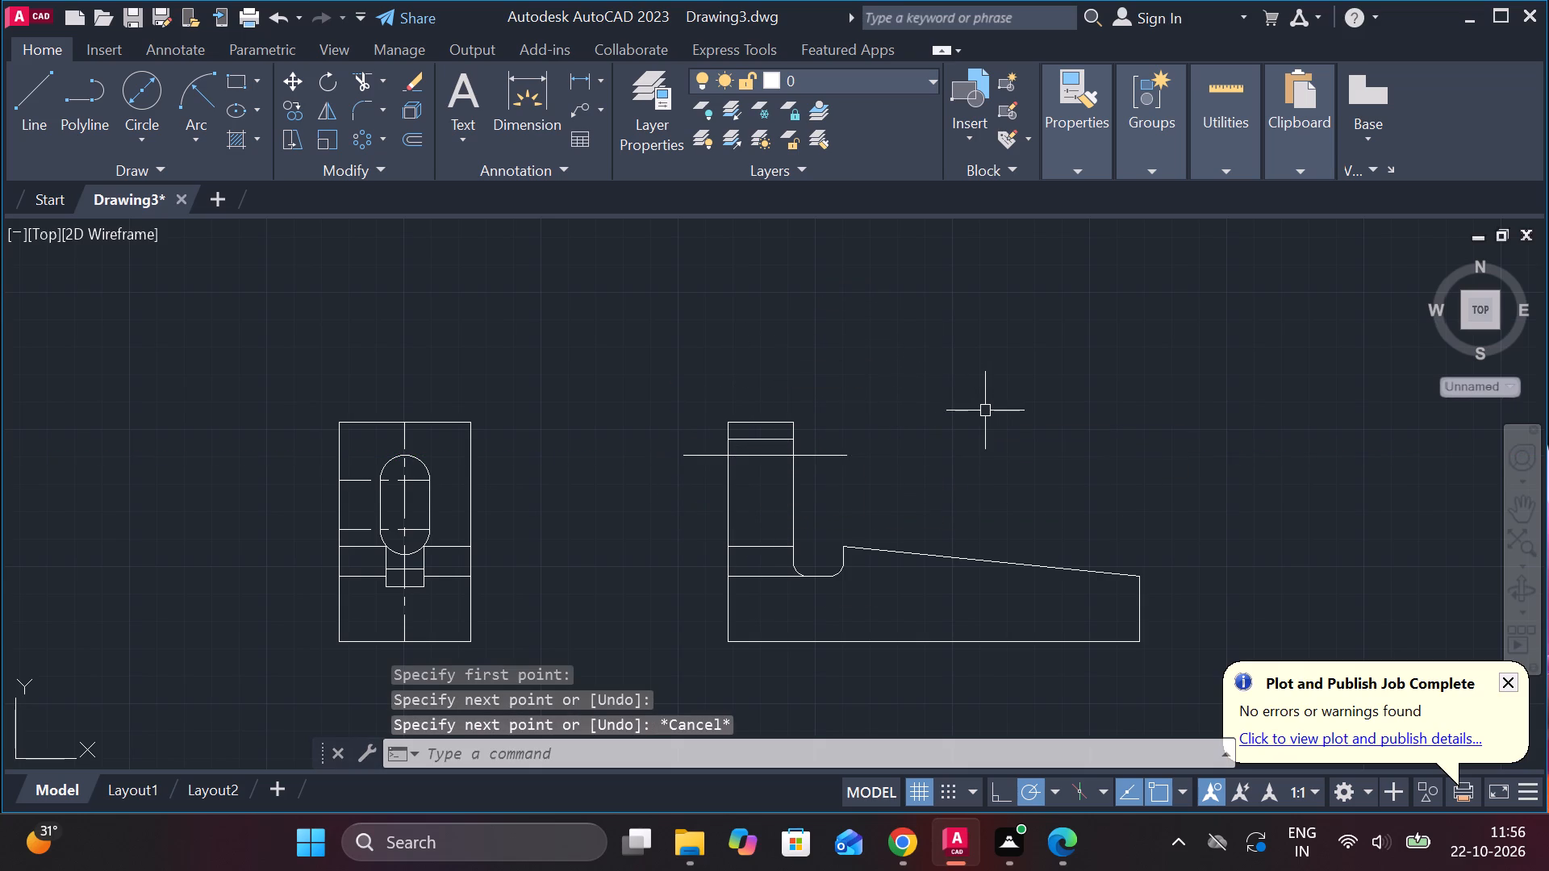
pyautogui.click(359, 75)
pyautogui.click(692, 451)
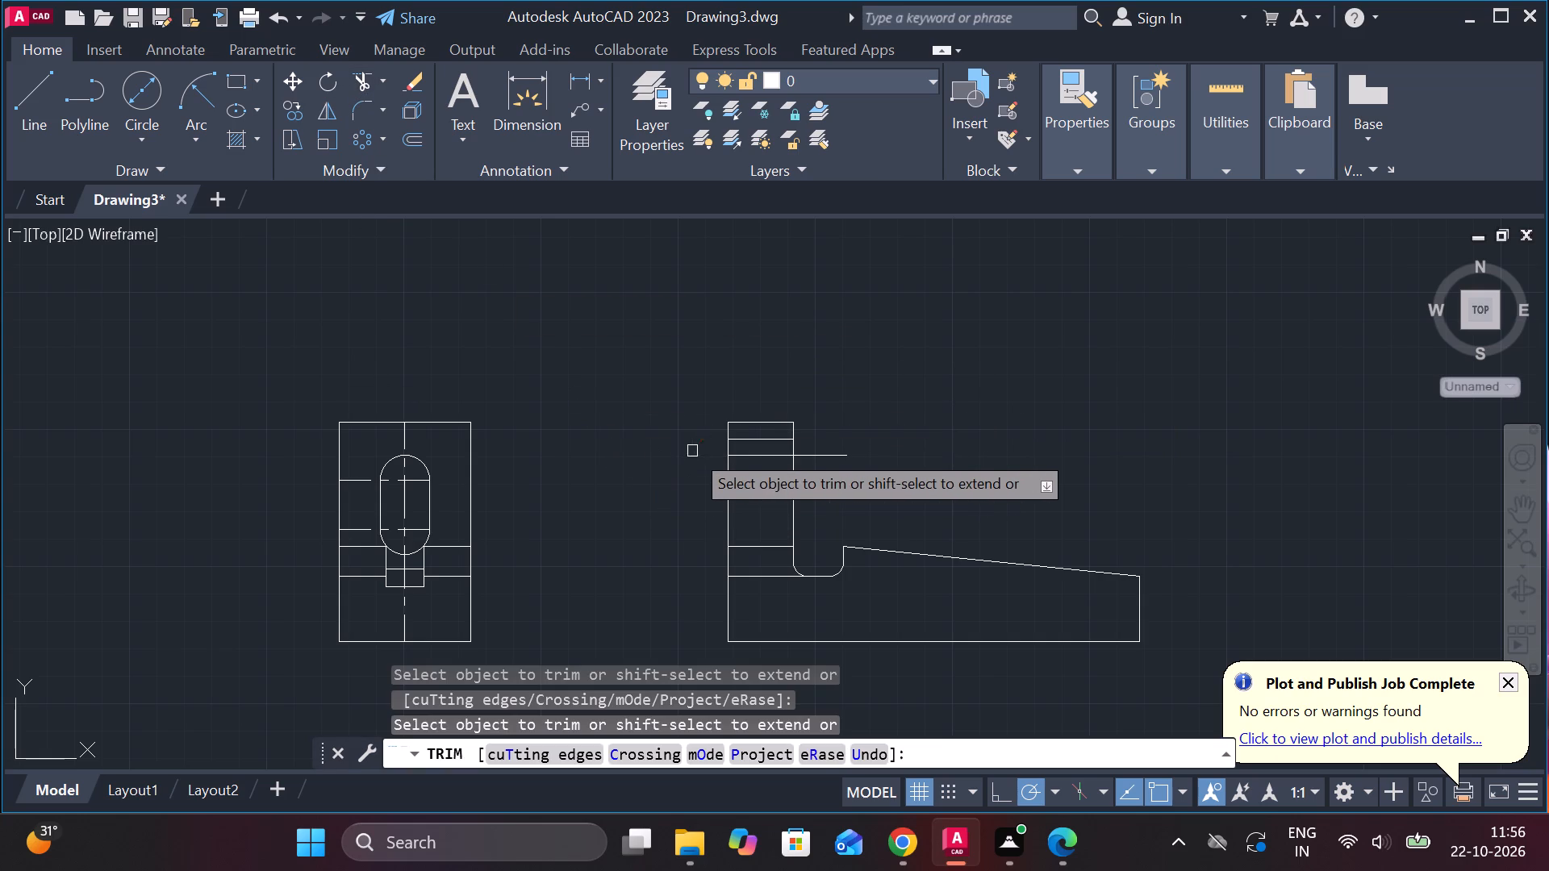
pyautogui.click(825, 458)
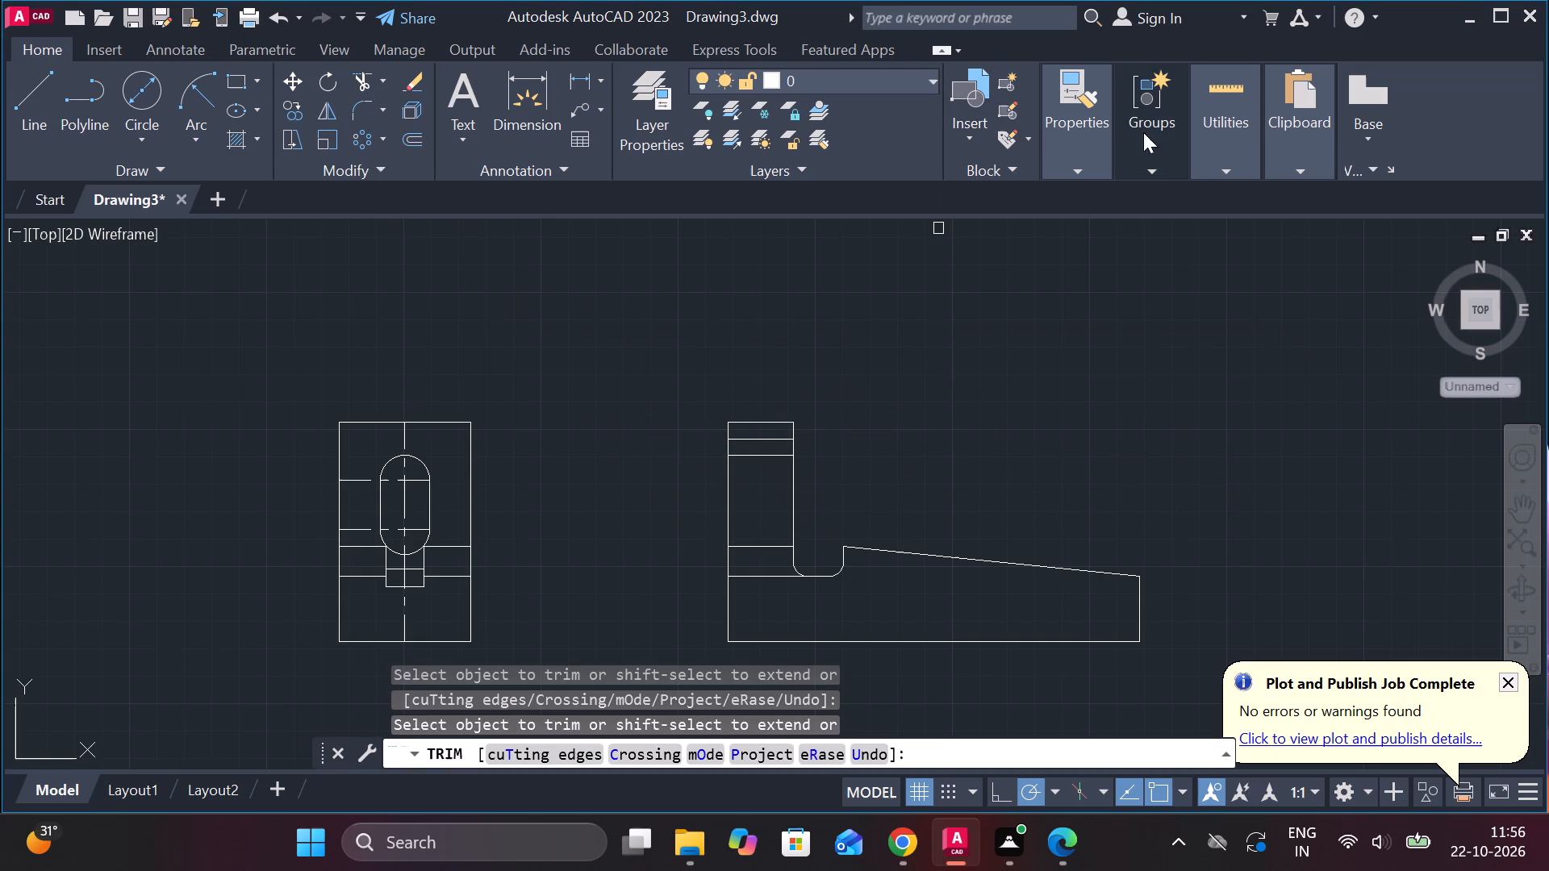
# Load the DASHED linetype from acadiso.lin and accept the linetype settings.
pyautogui.click(1068, 162)
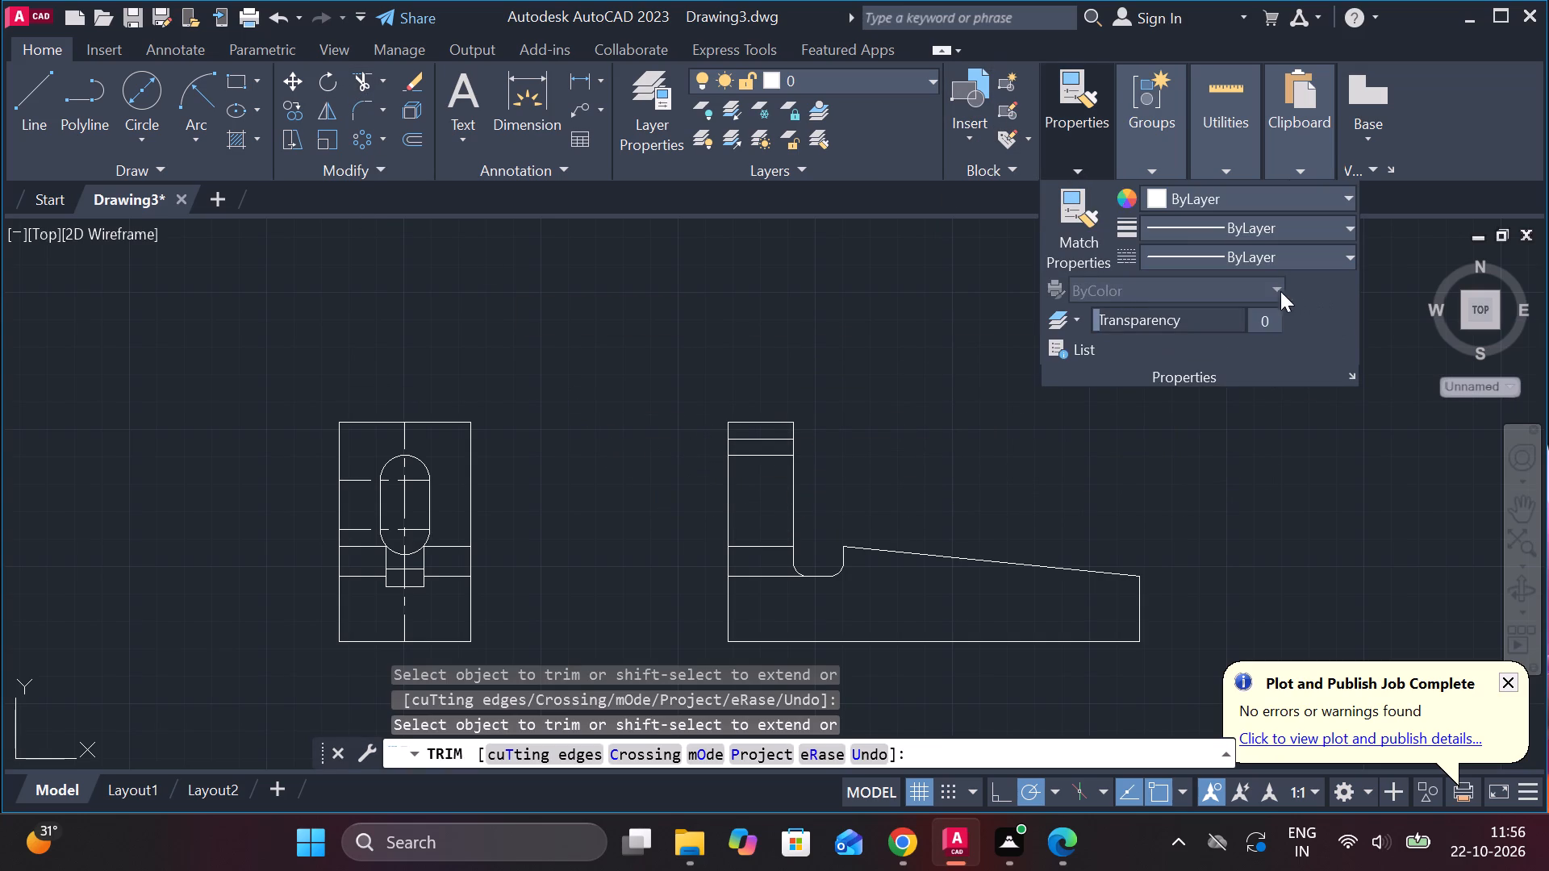
pyautogui.click(1251, 373)
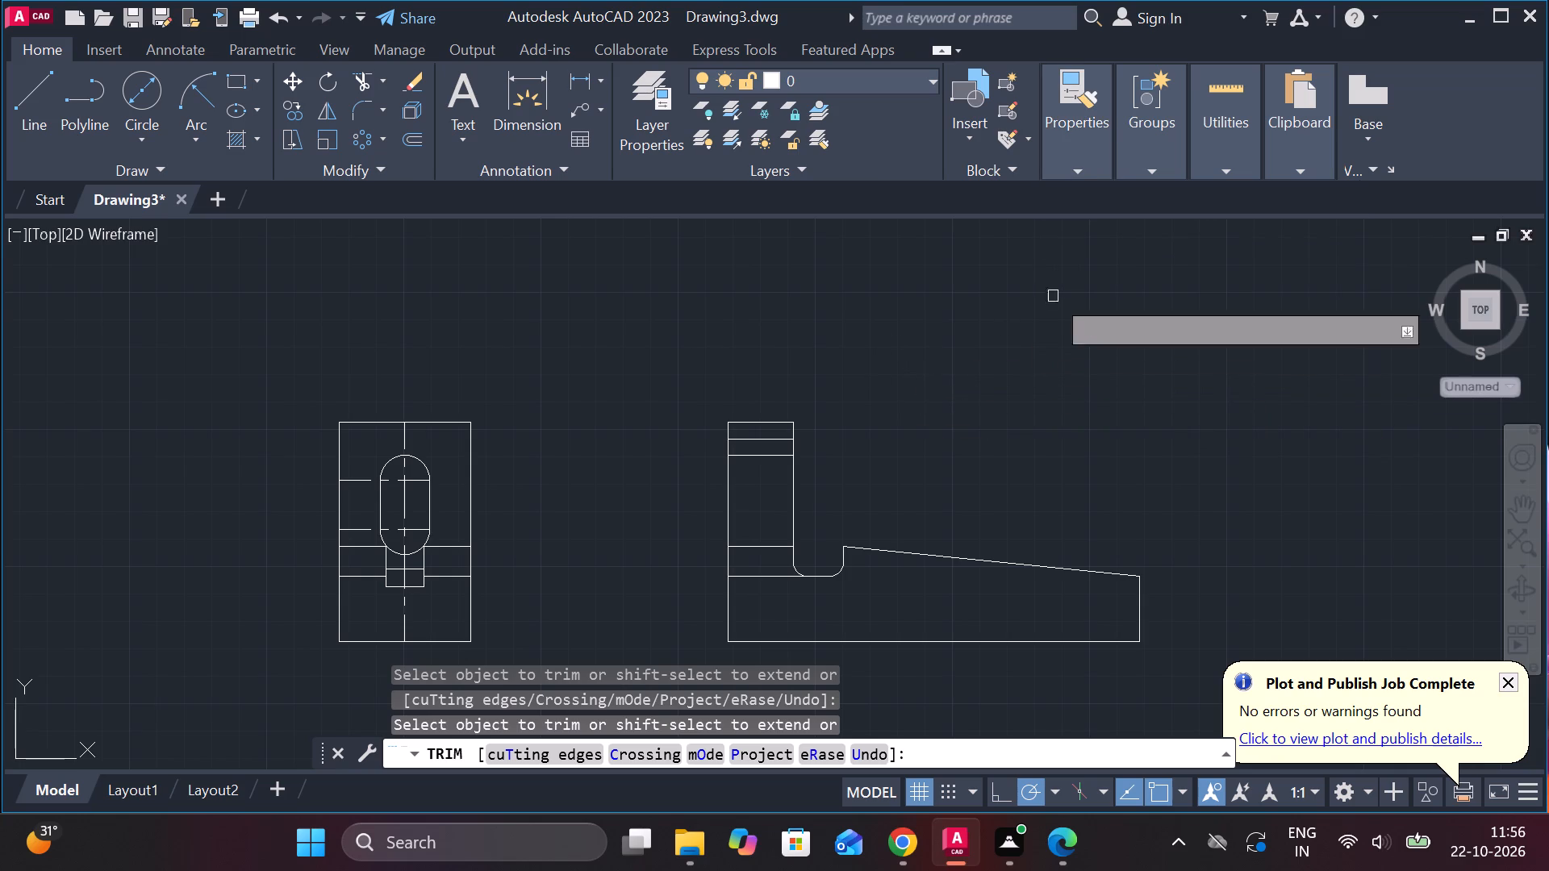
pyautogui.click(1070, 169)
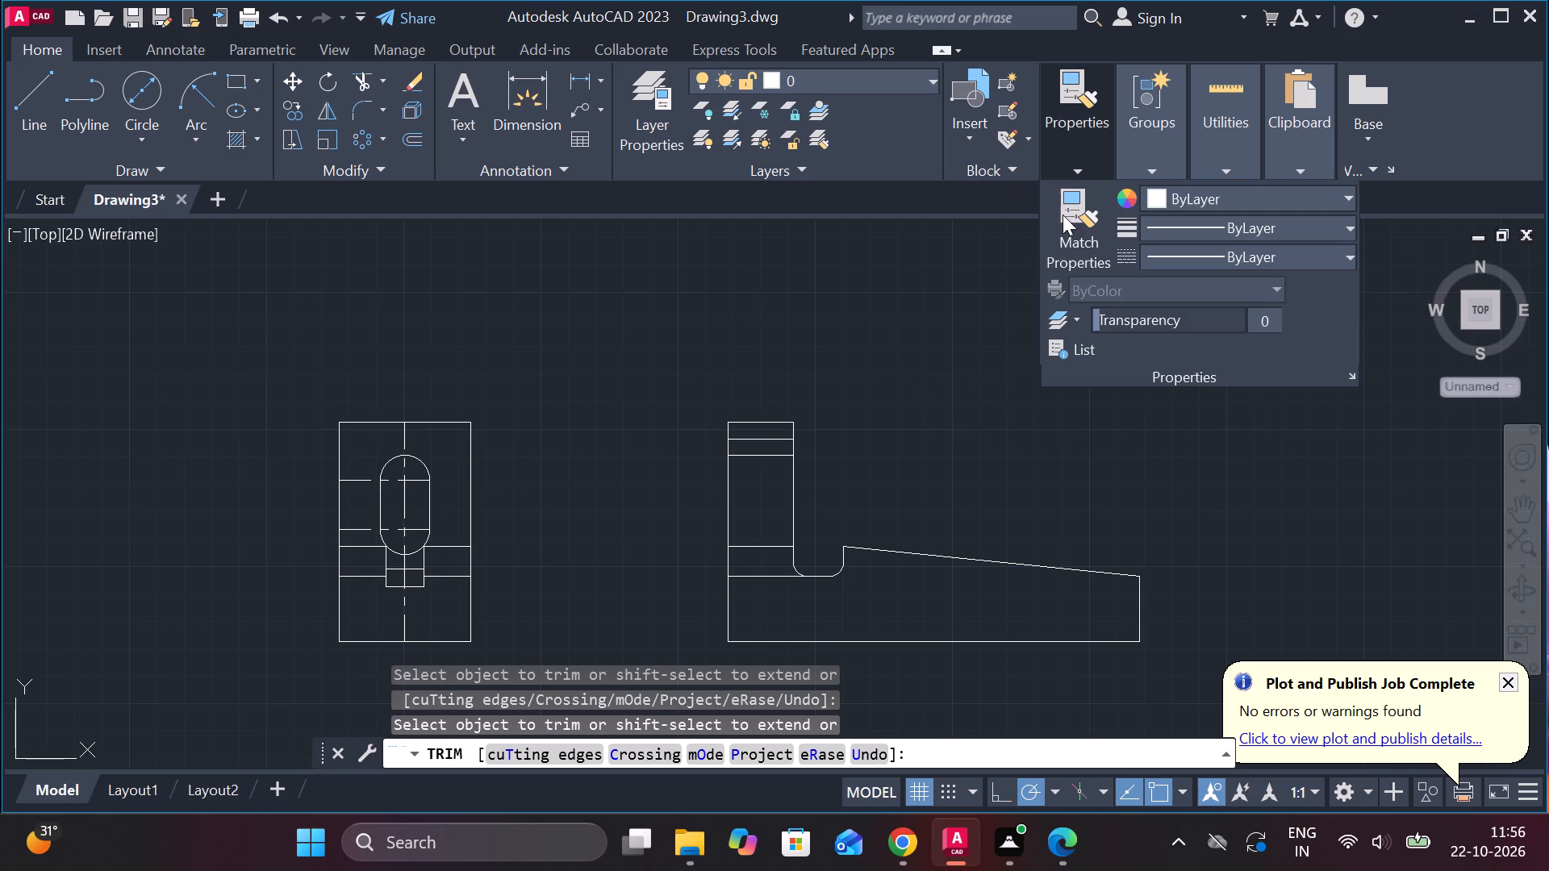
pyautogui.doubleClick(1342, 263)
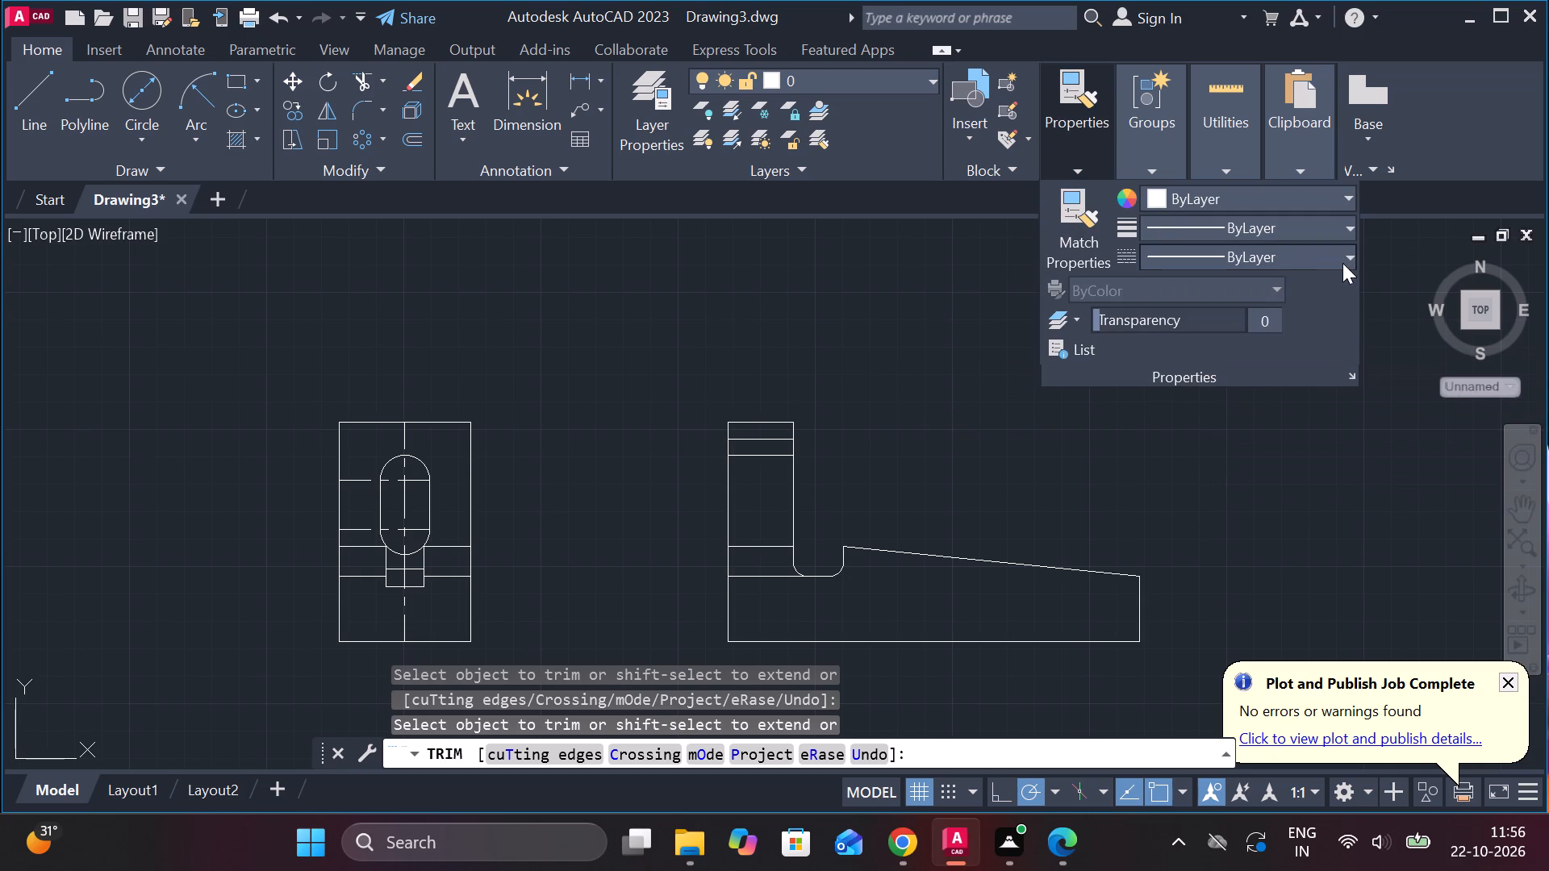
pyautogui.click(1333, 257)
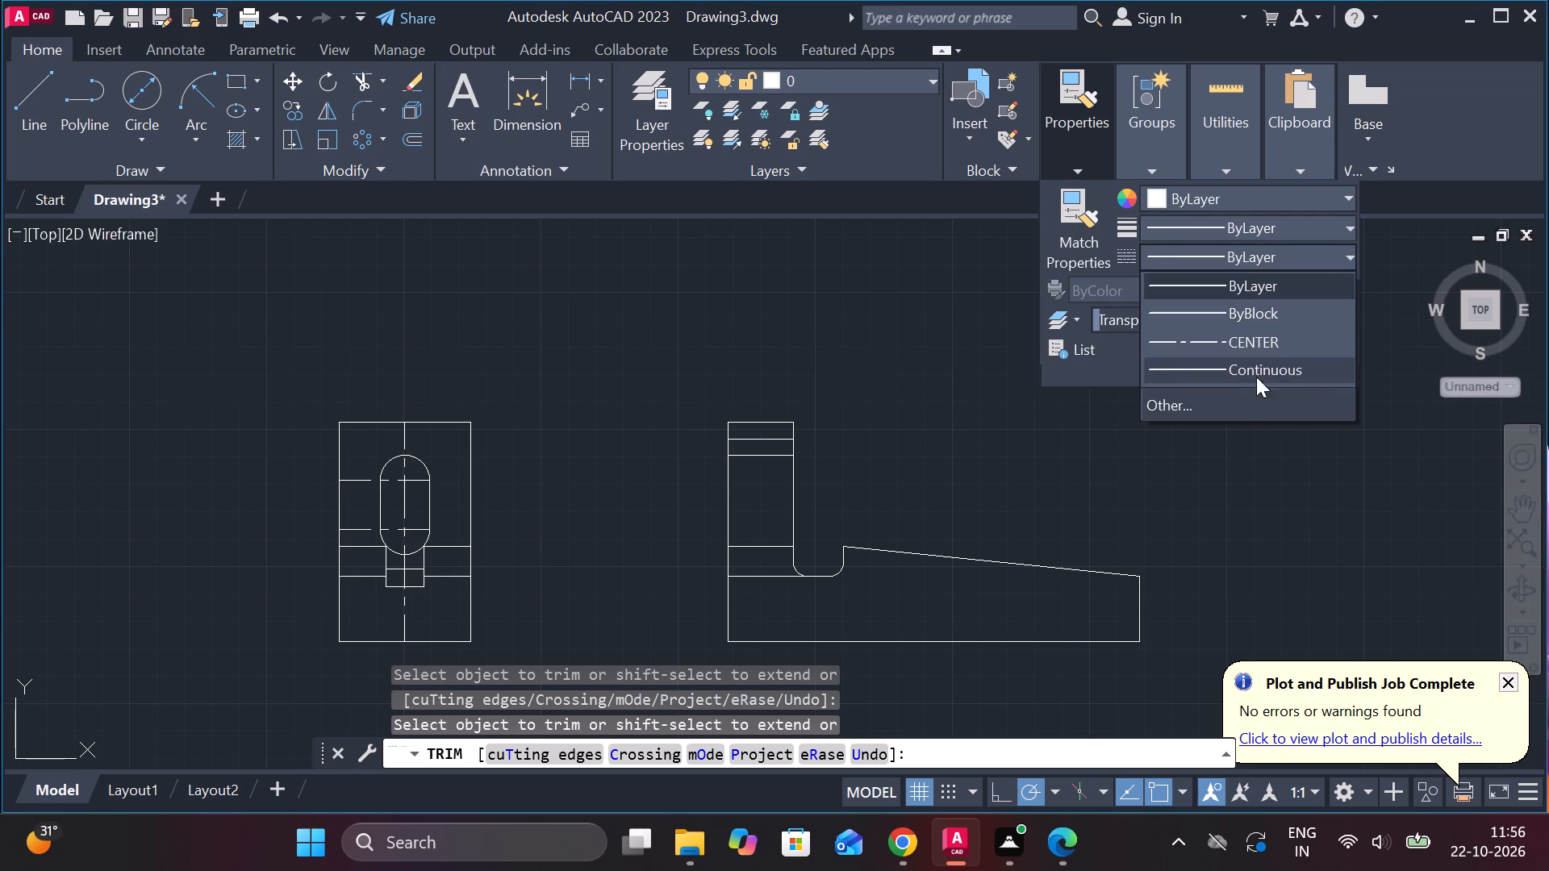
pyautogui.click(1243, 398)
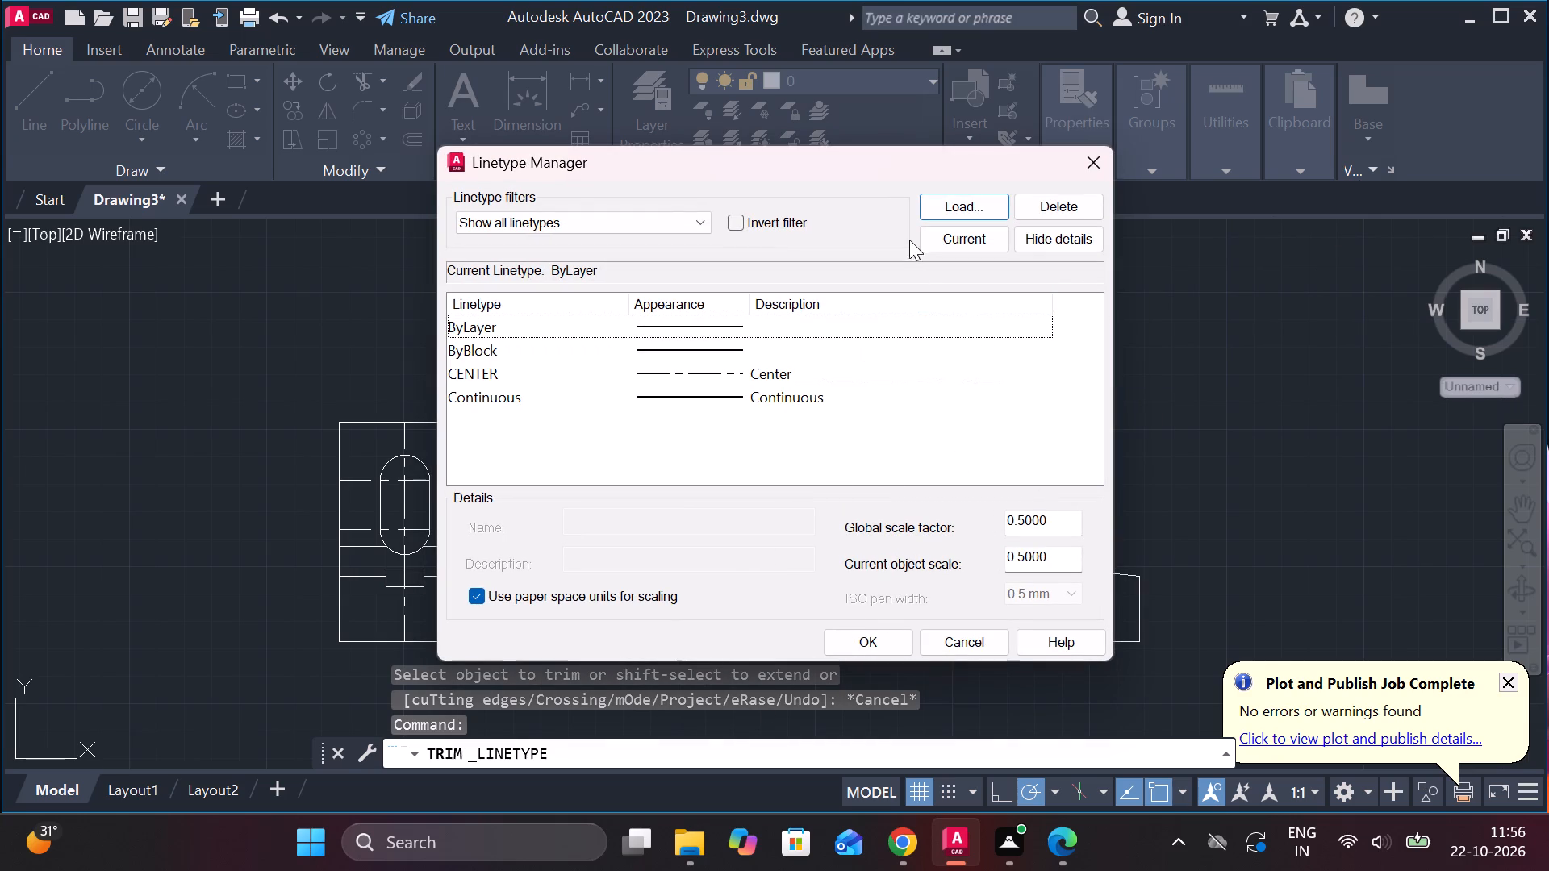
pyautogui.click(978, 206)
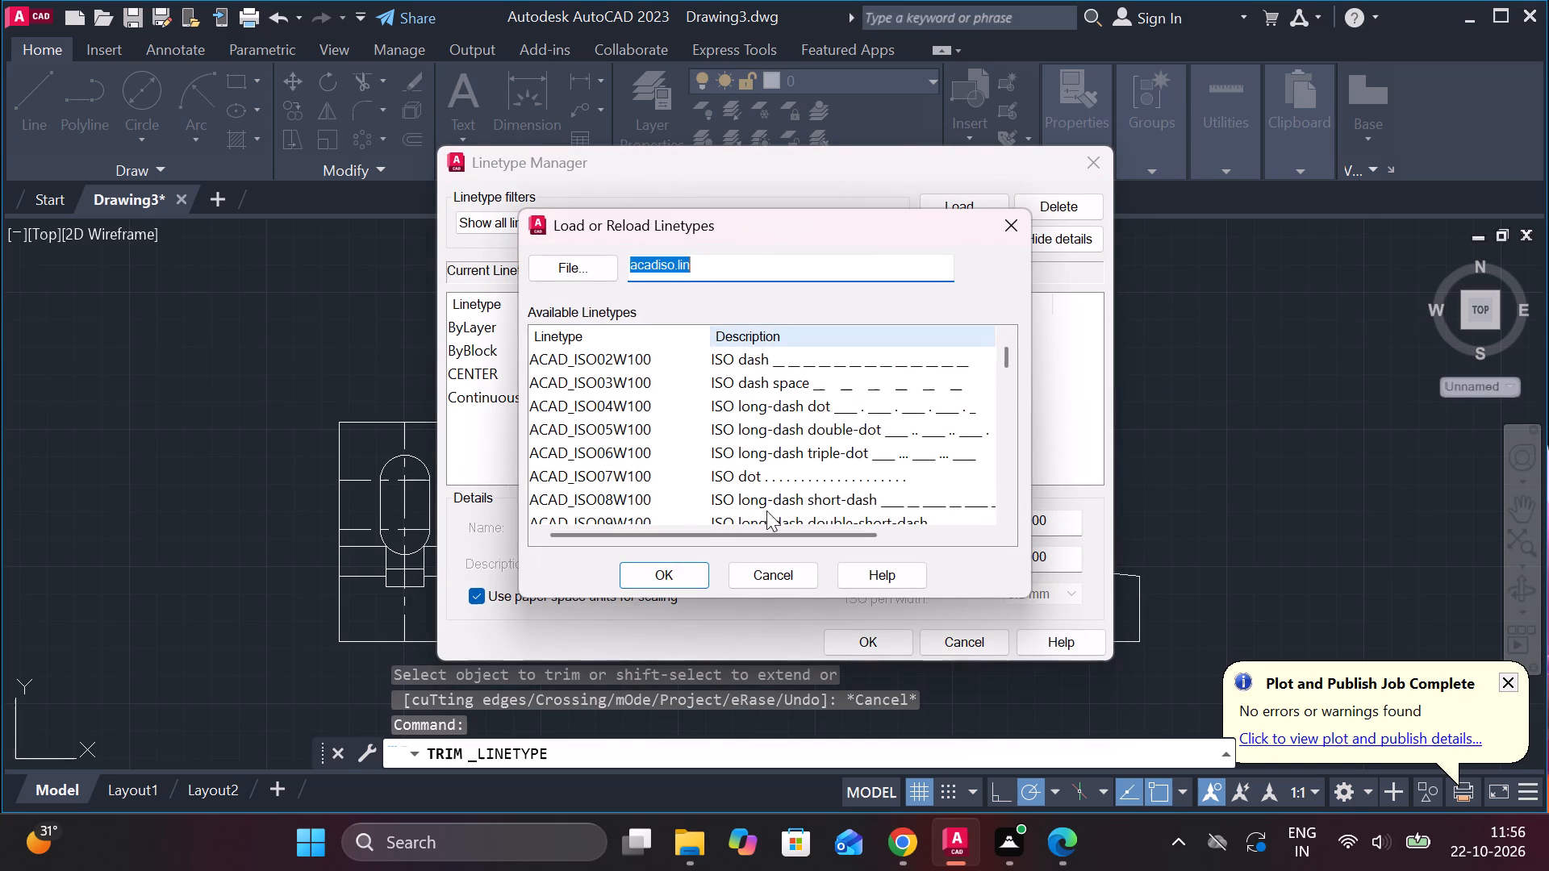
pyautogui.scroll(-5, 658, 458)
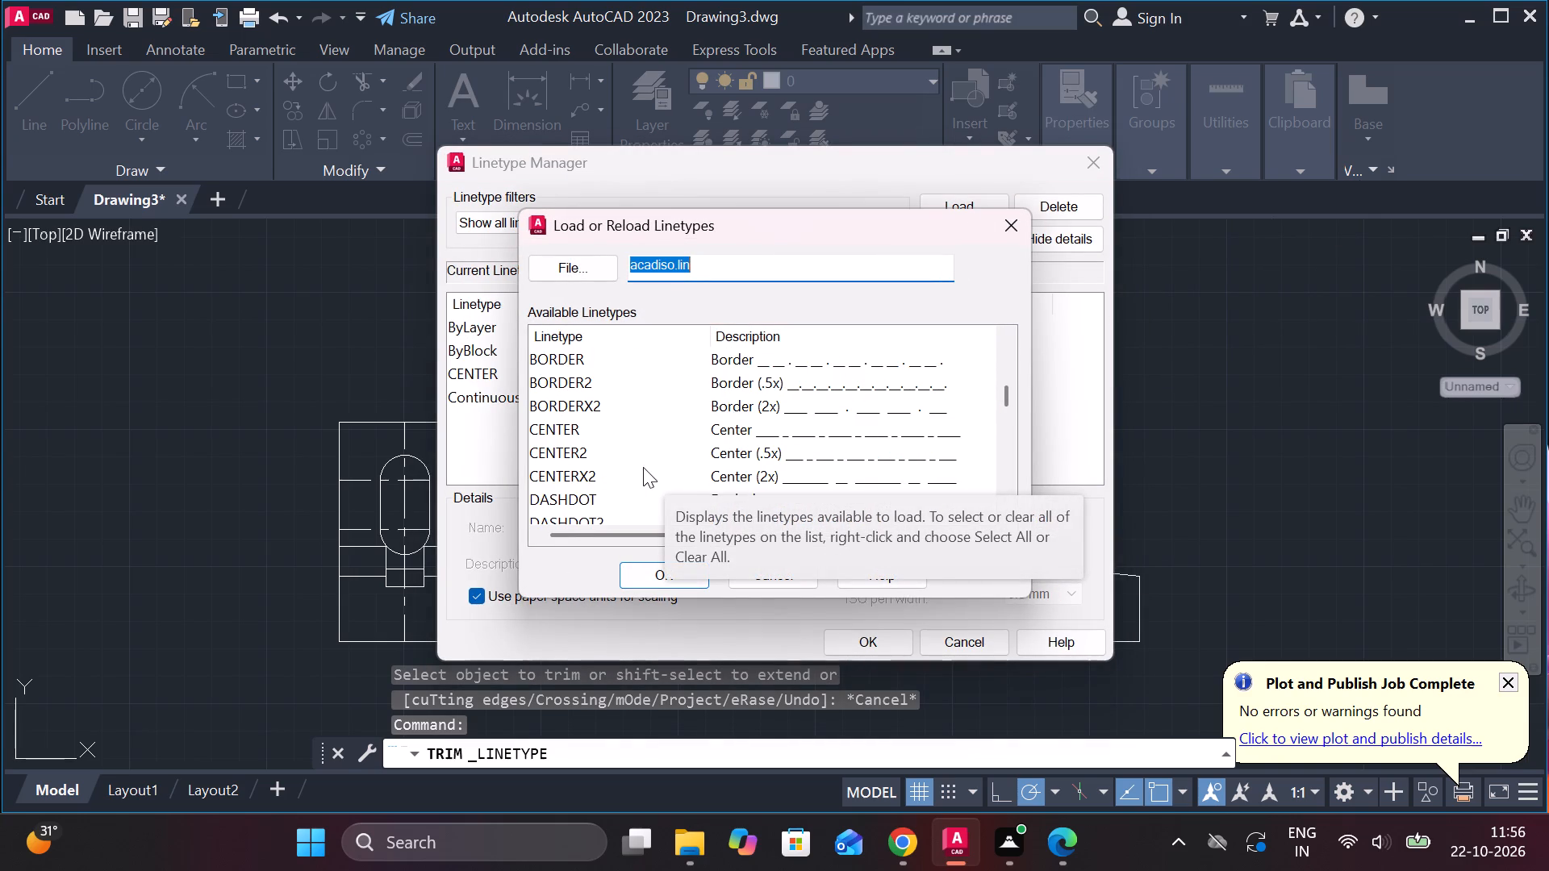
pyautogui.scroll(-1, 557, 461)
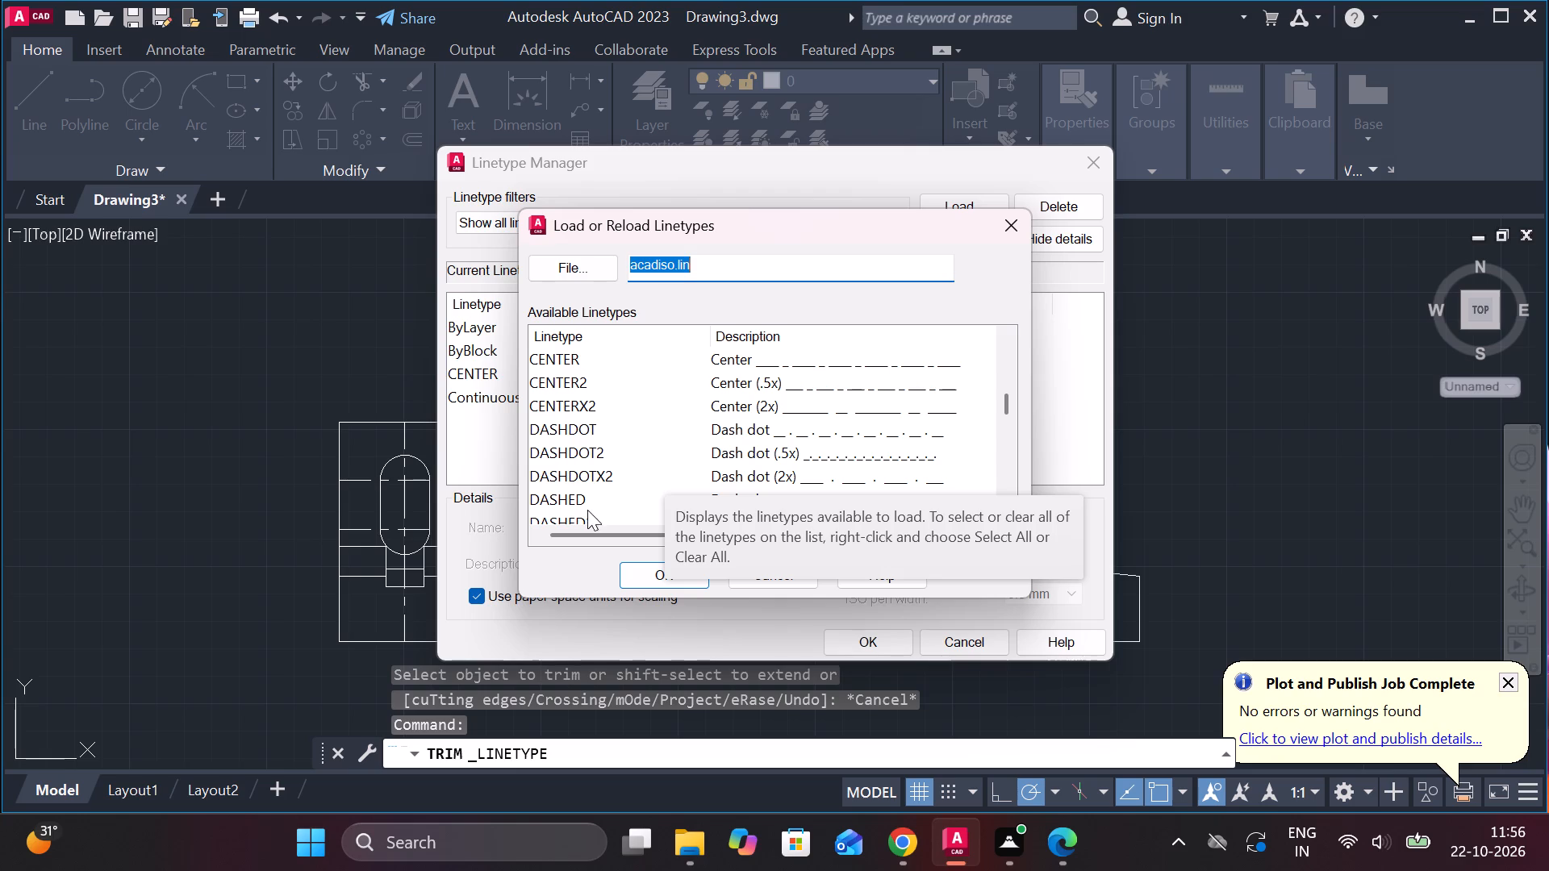
pyautogui.scroll(-1, 602, 465)
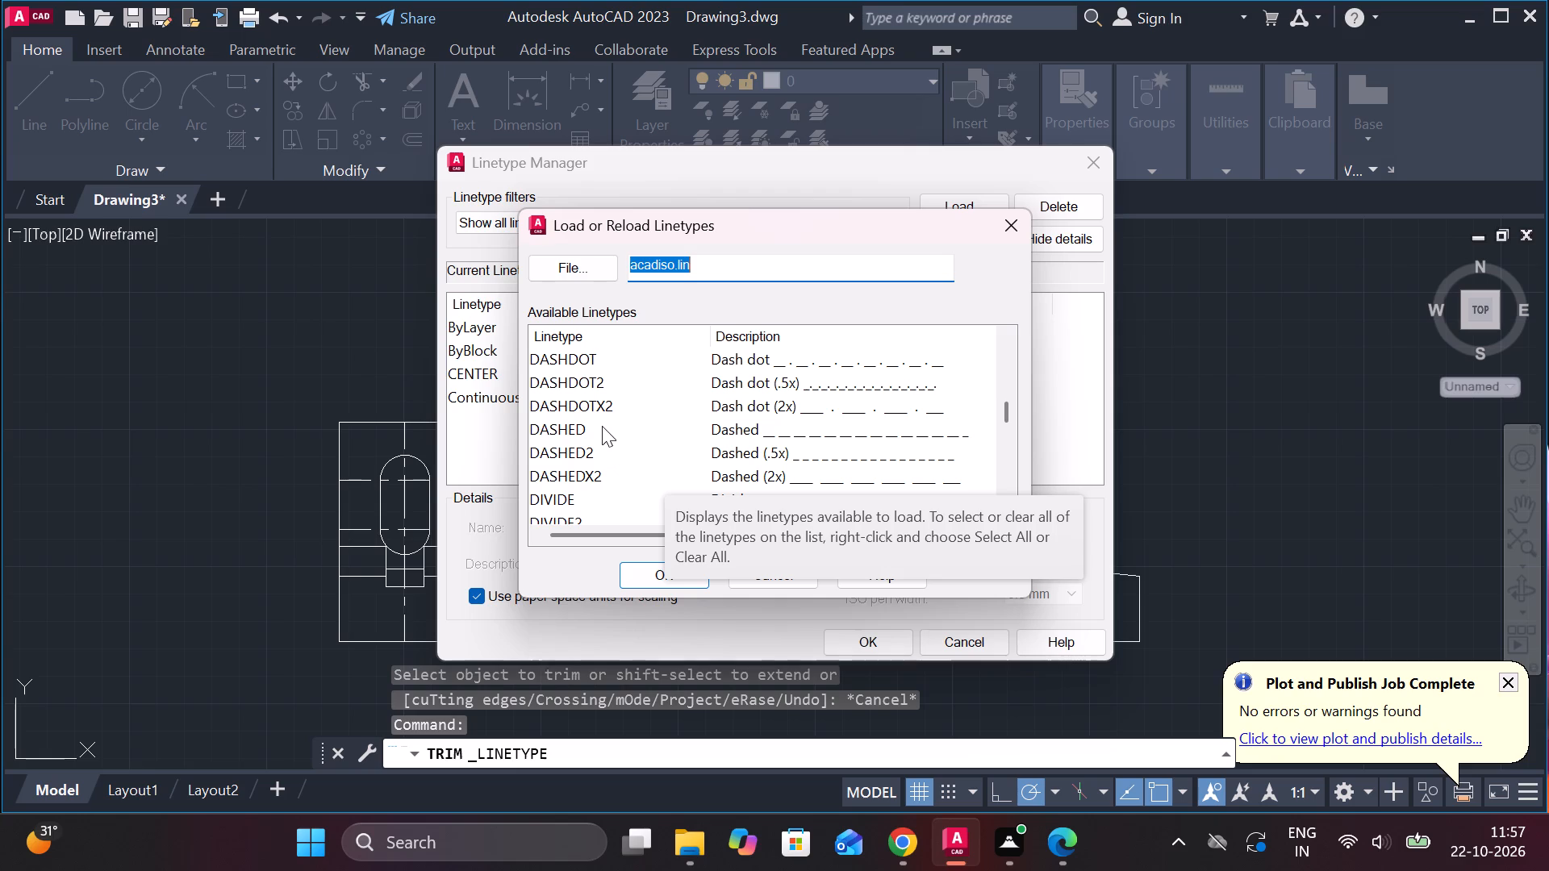
pyautogui.click(559, 426)
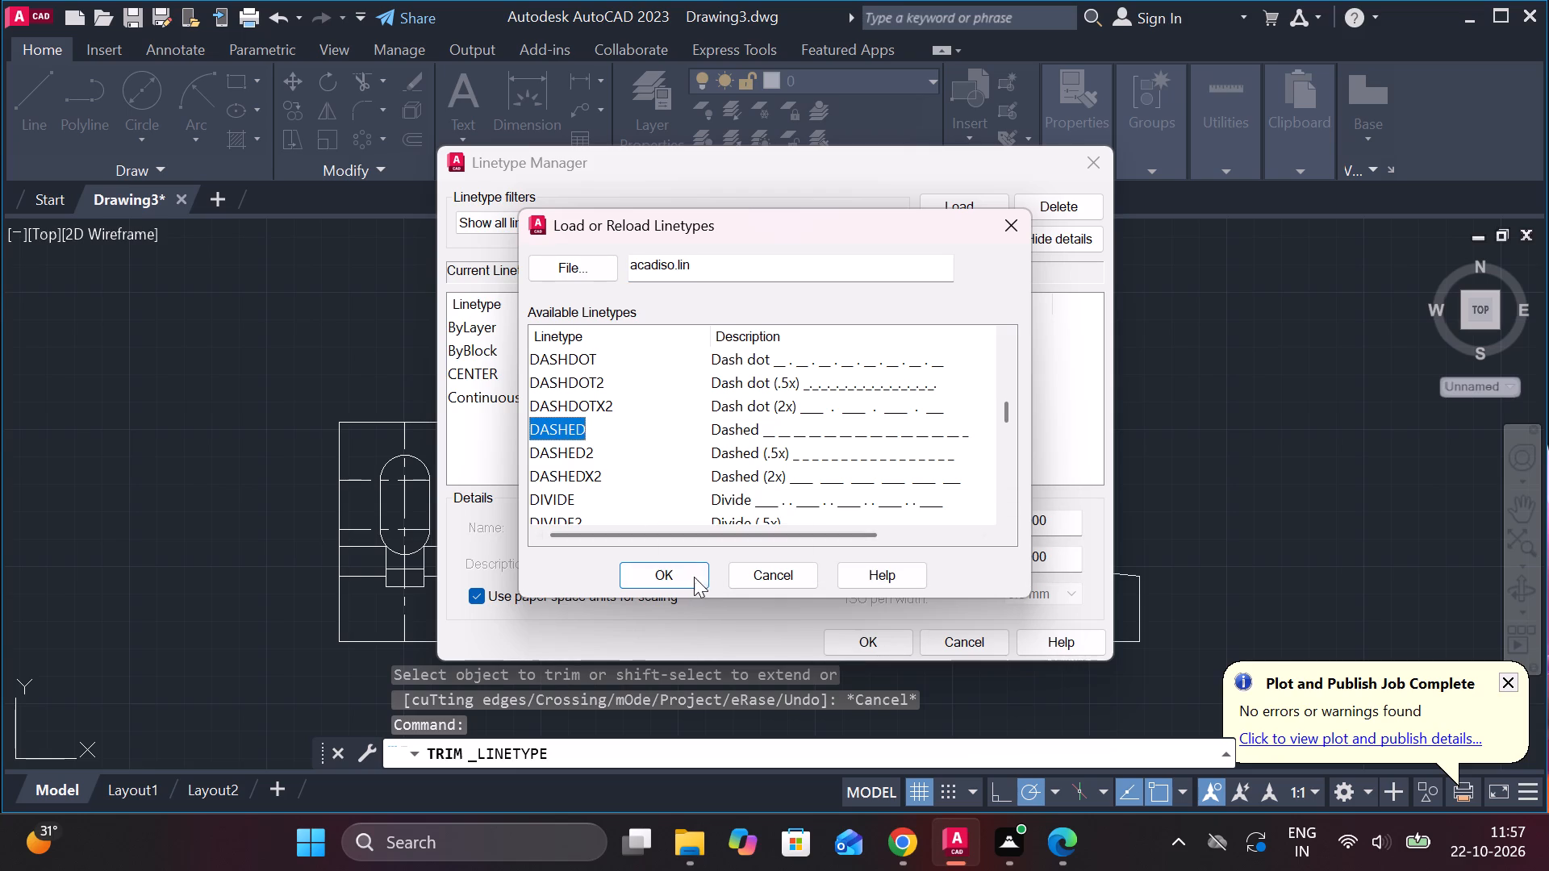
pyautogui.click(691, 577)
pyautogui.click(881, 648)
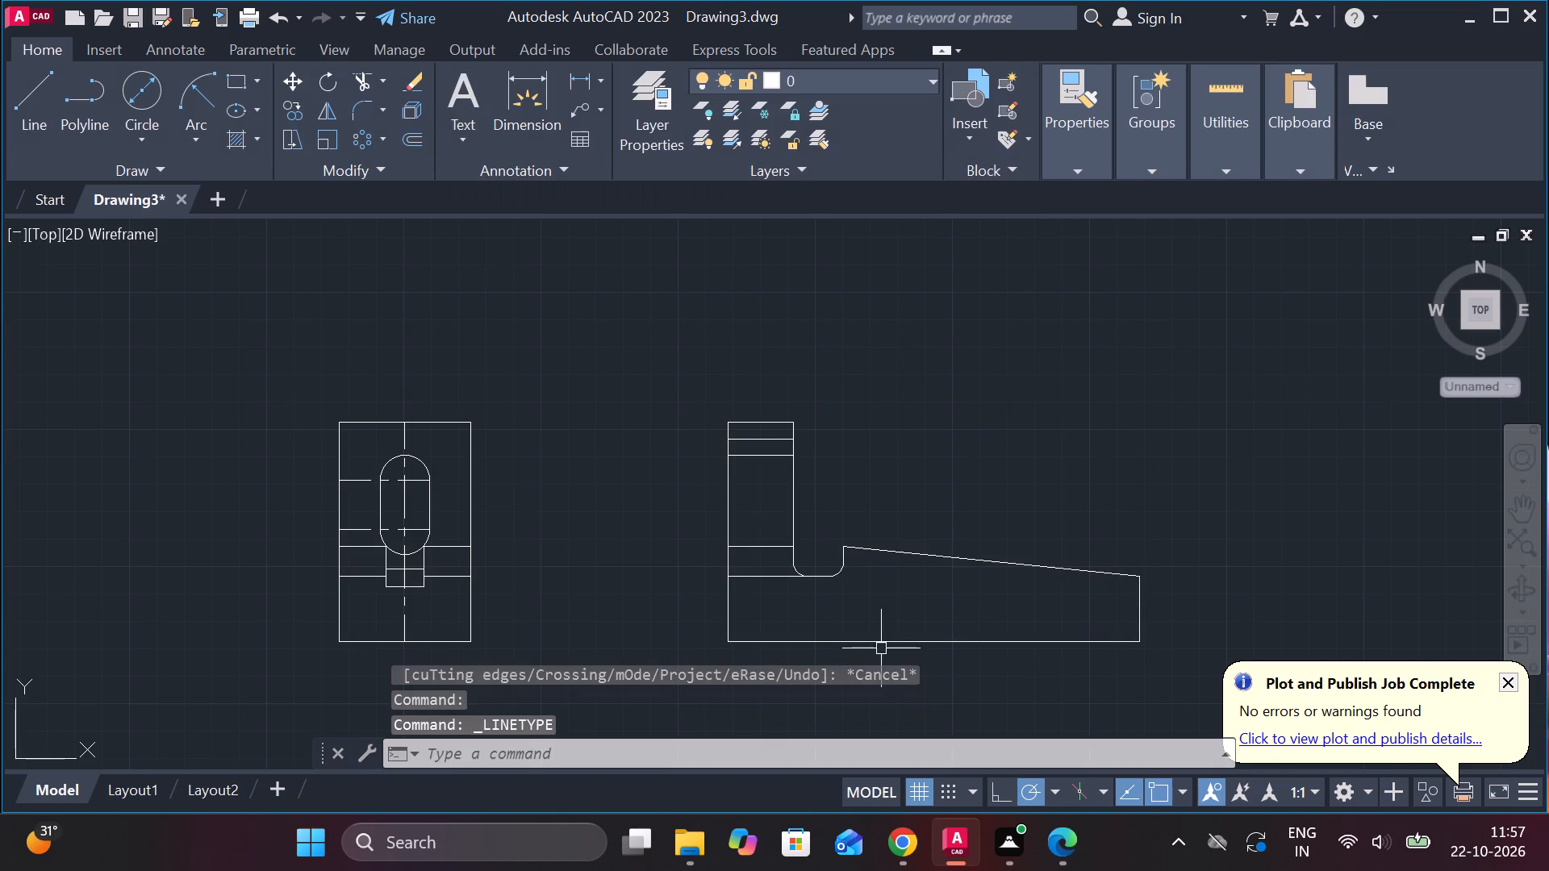
# Apply the DASHED linetype to the upright's slot-top line and the lower horizontal line level with the sloped edge's upper end.
pyautogui.click(765, 545)
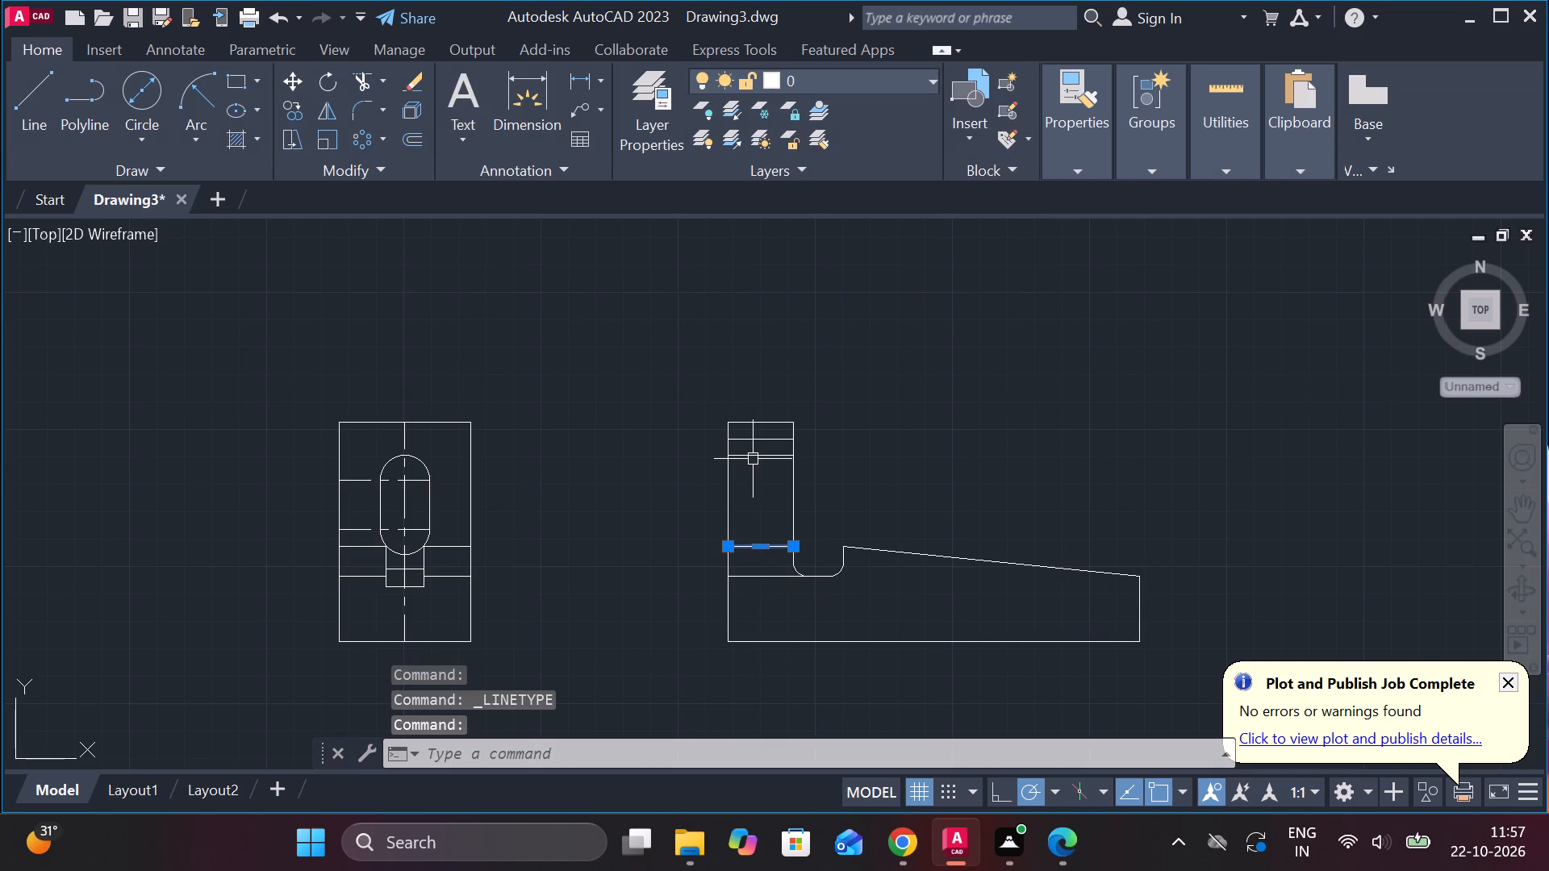
pyautogui.click(753, 457)
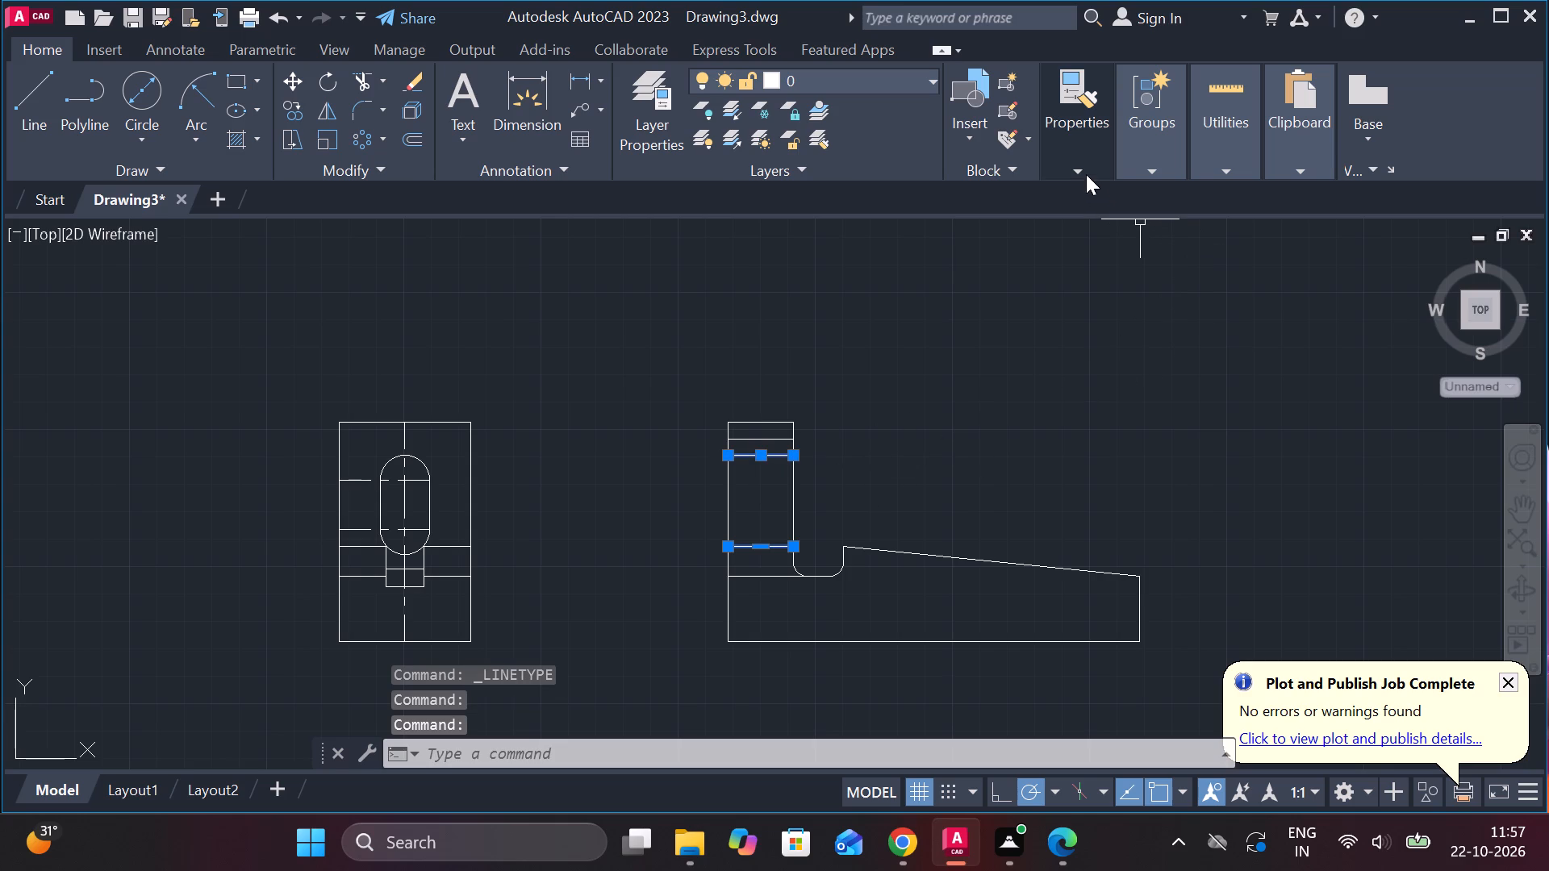
pyautogui.click(1086, 173)
pyautogui.click(1231, 259)
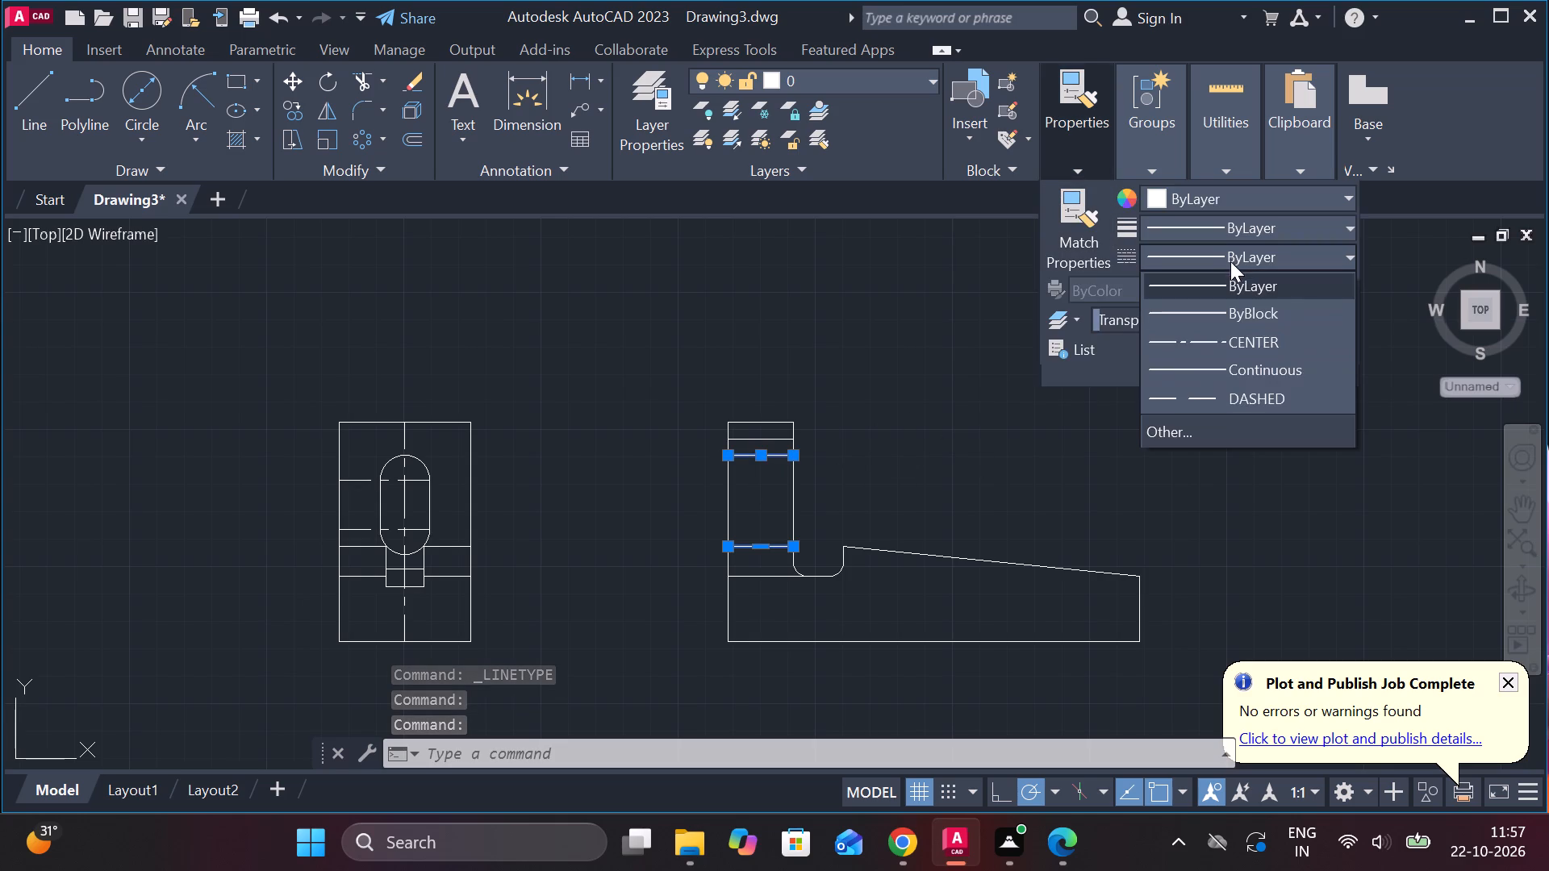
pyautogui.click(1238, 392)
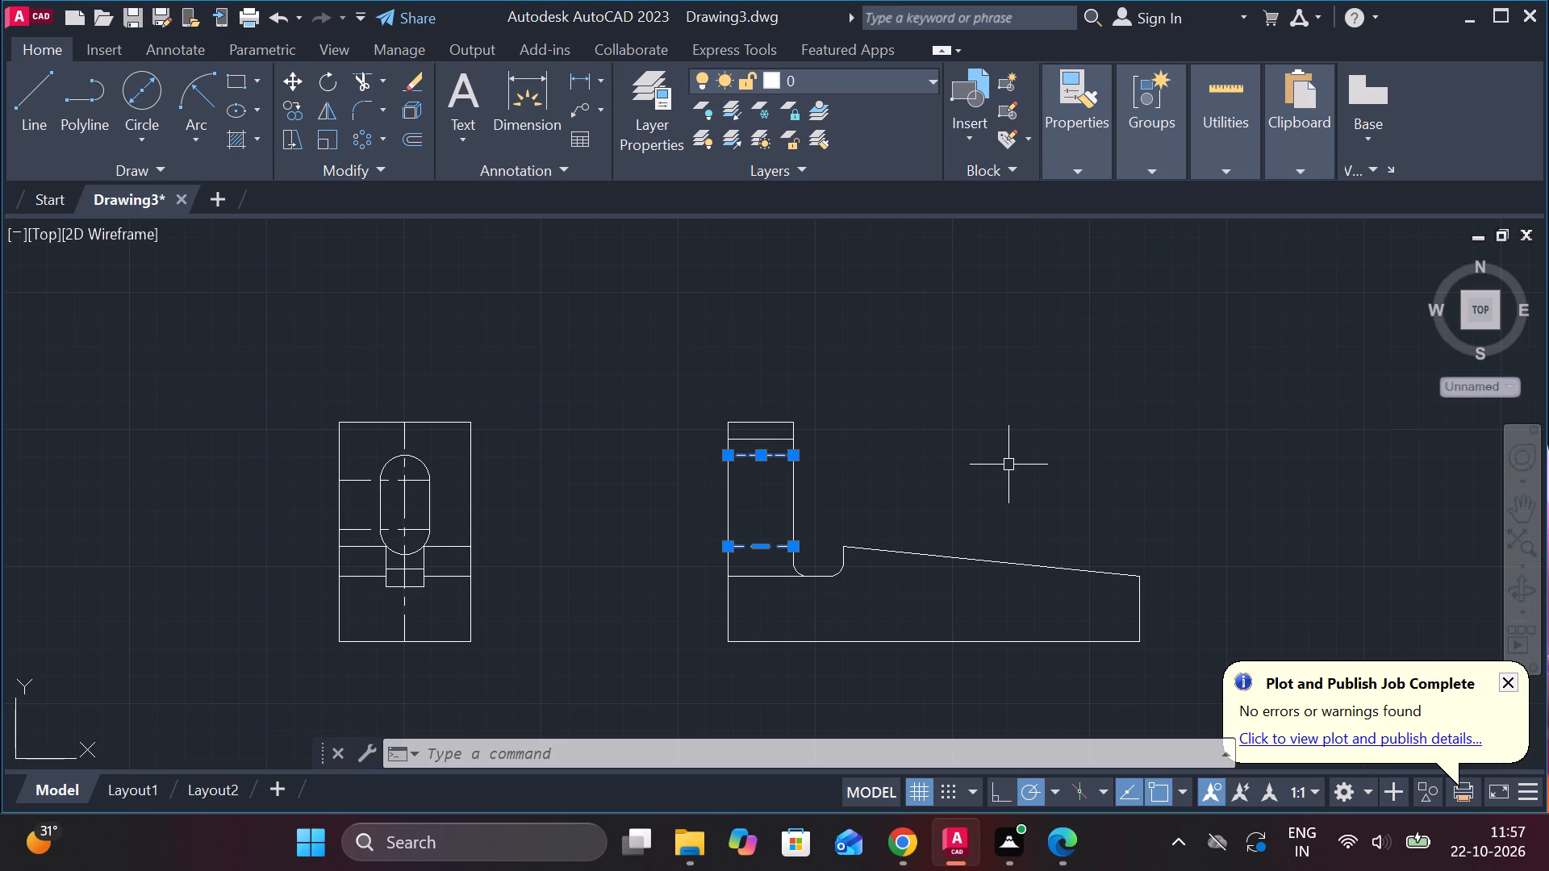
pyautogui.press('Escape')
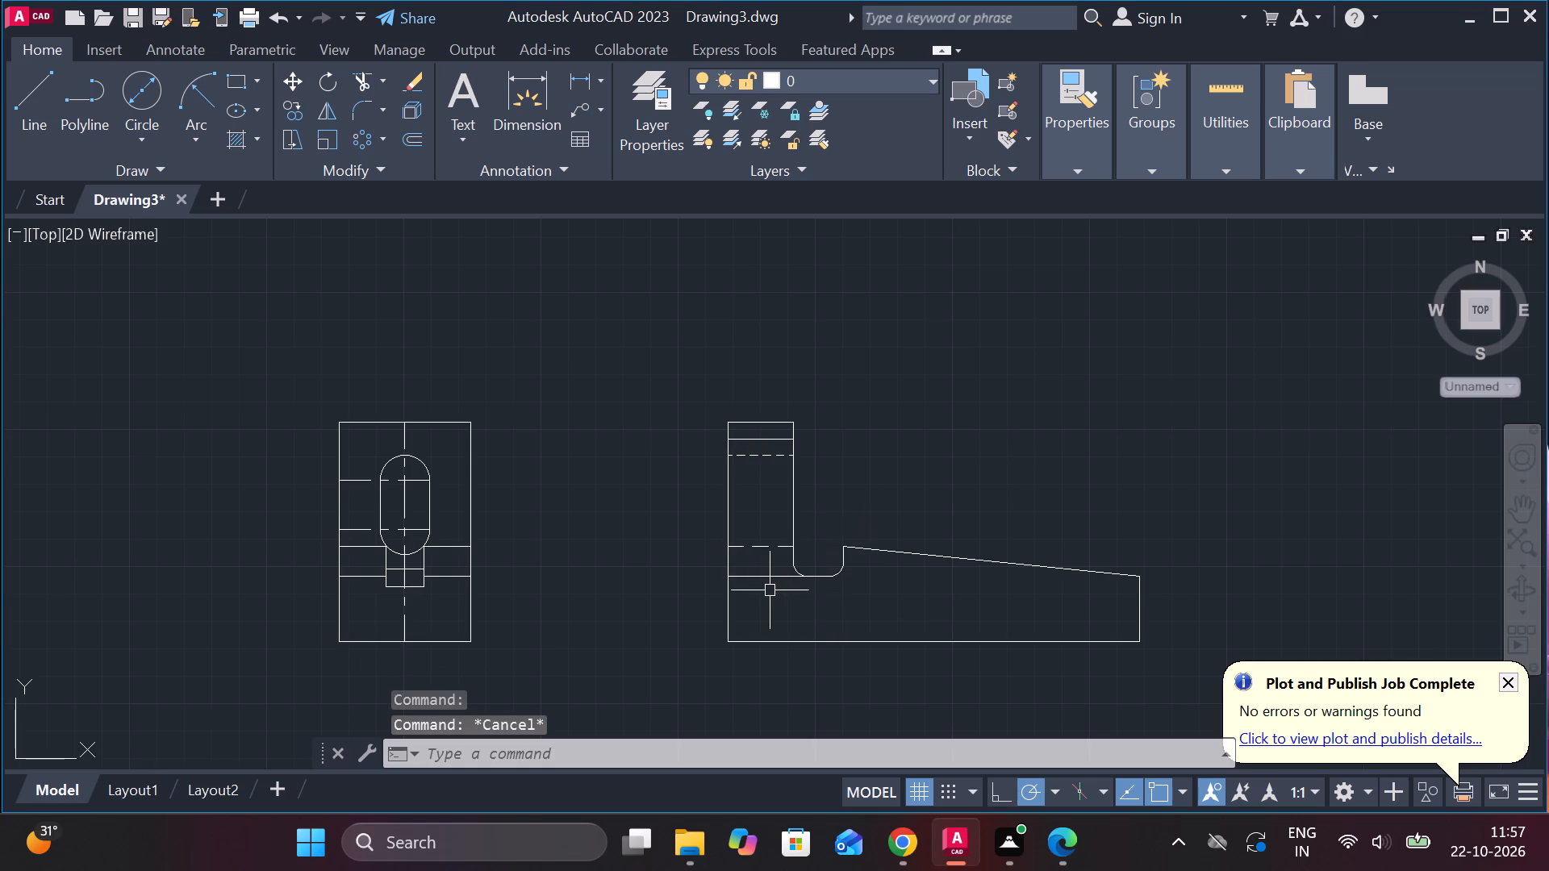
# Delete the lower dashed line across the L-shaped view's upright.
pyautogui.scroll(1, 832, 505)
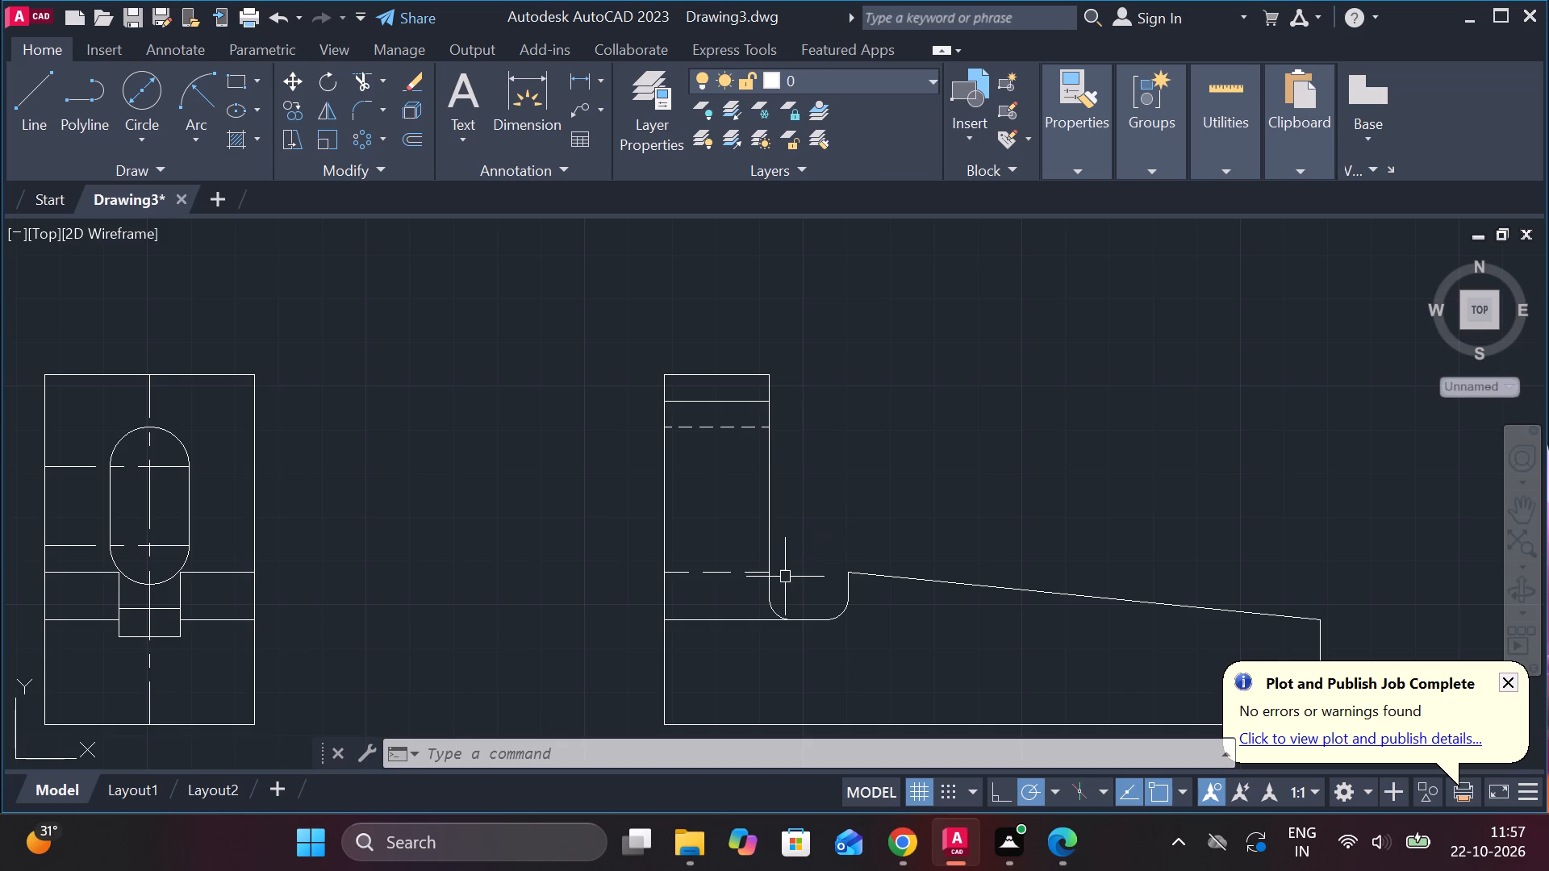
pyautogui.scroll(-1, 831, 567)
pyautogui.scroll(1, 831, 567)
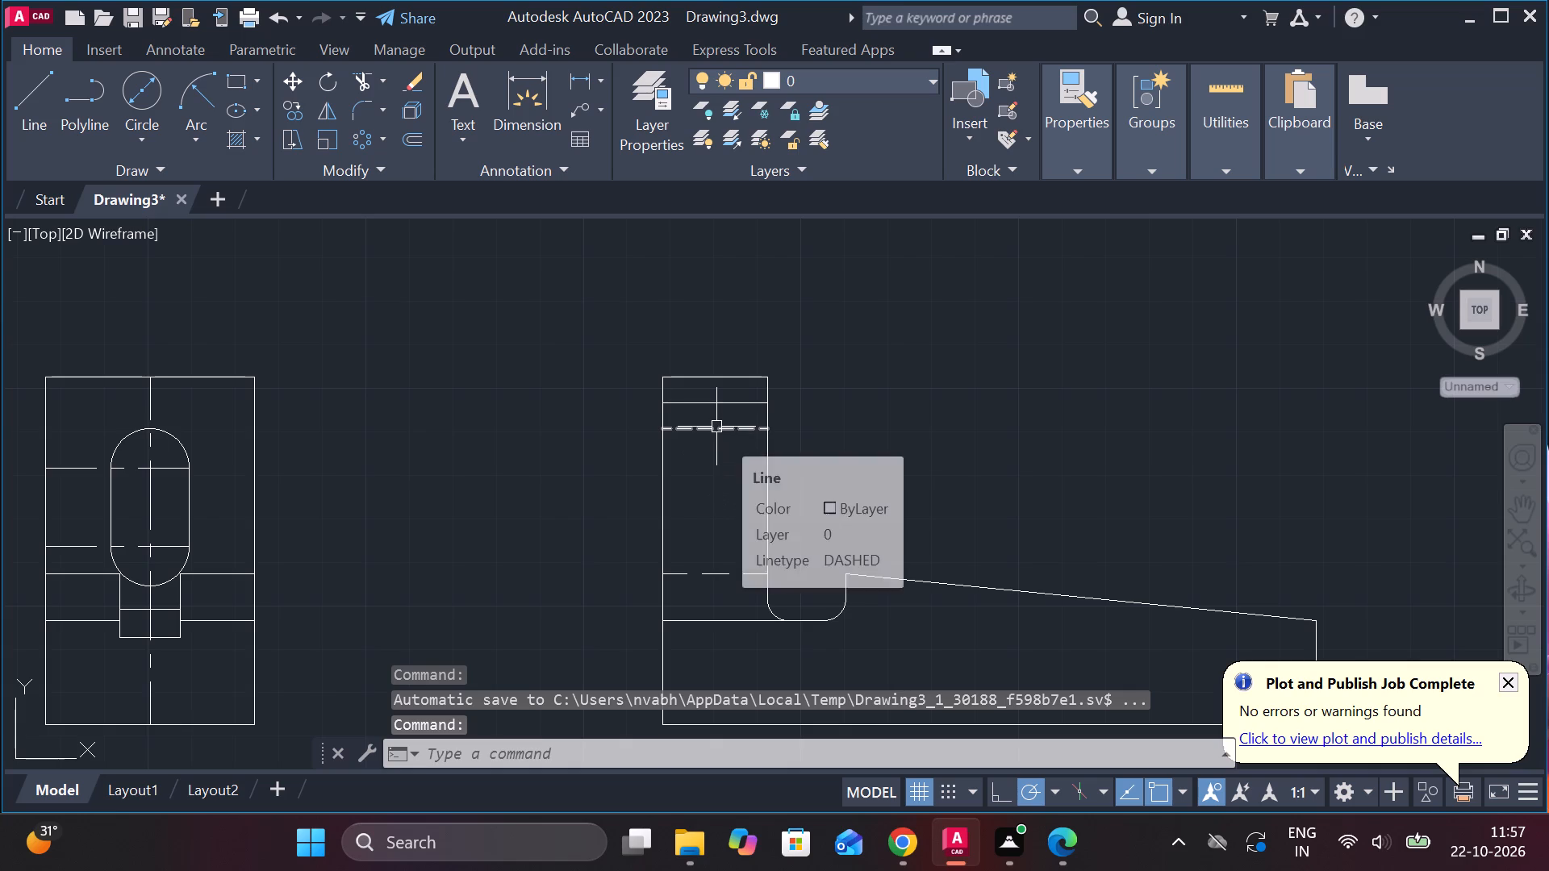
pyautogui.click(719, 574)
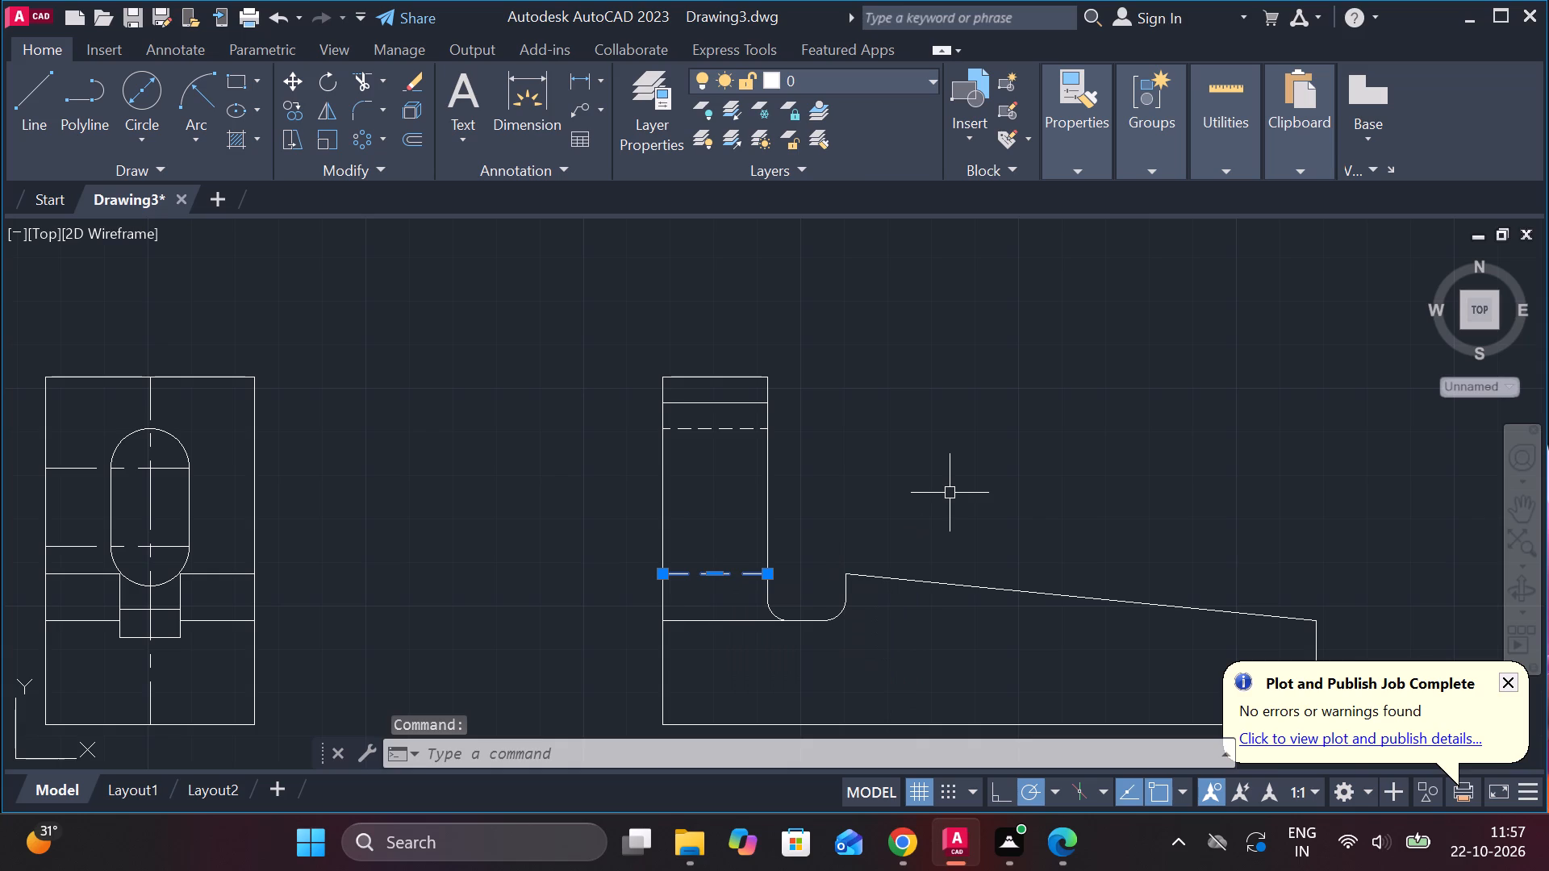
pyautogui.press('Escape')
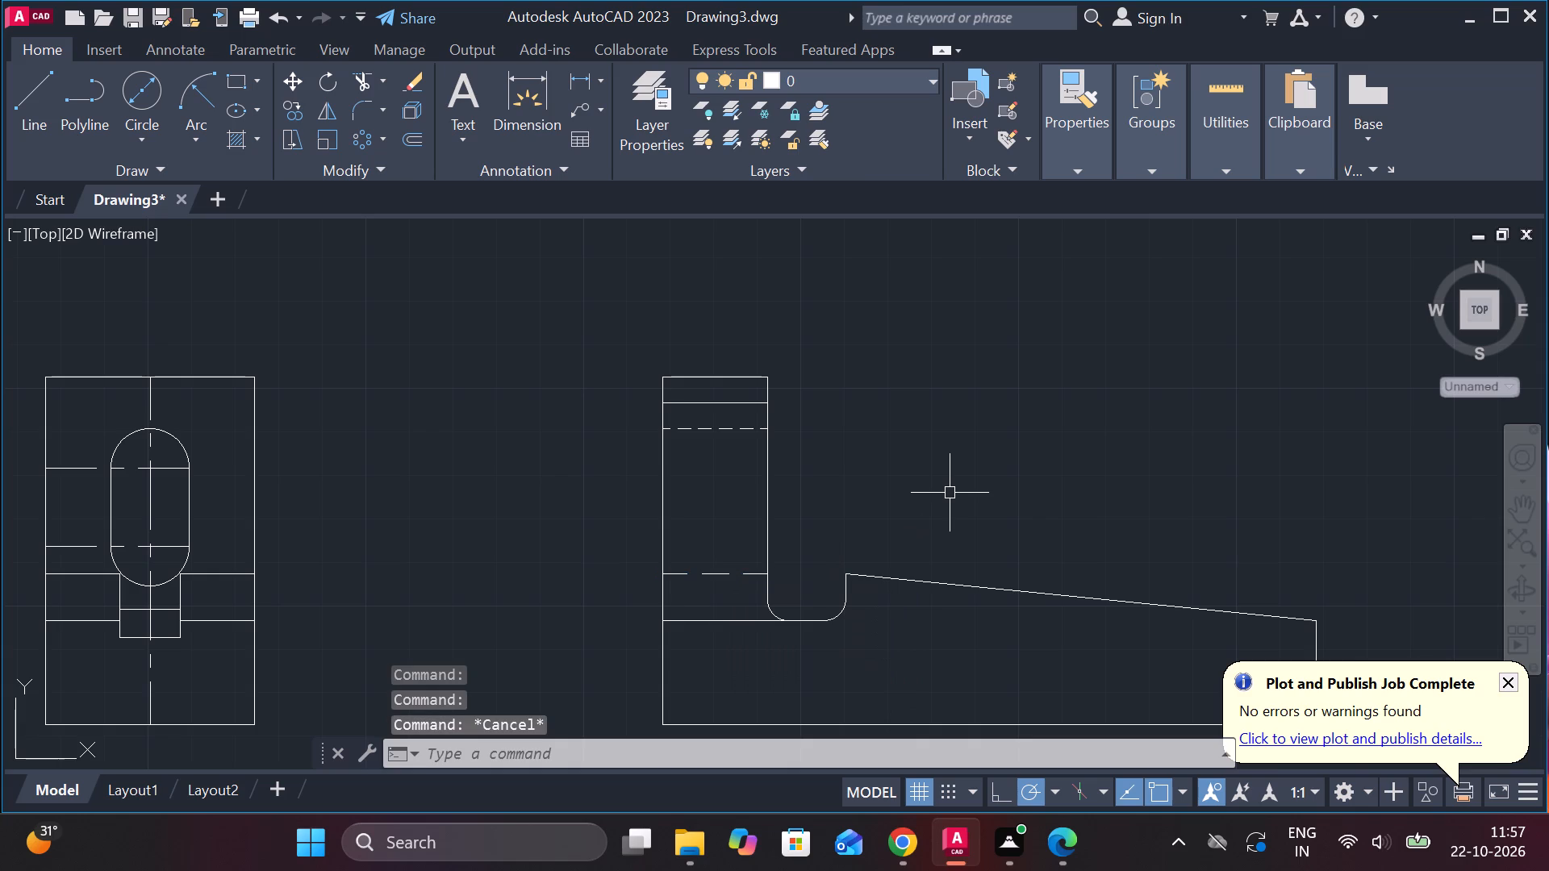
pyautogui.click(719, 579)
pyautogui.press('Delete')
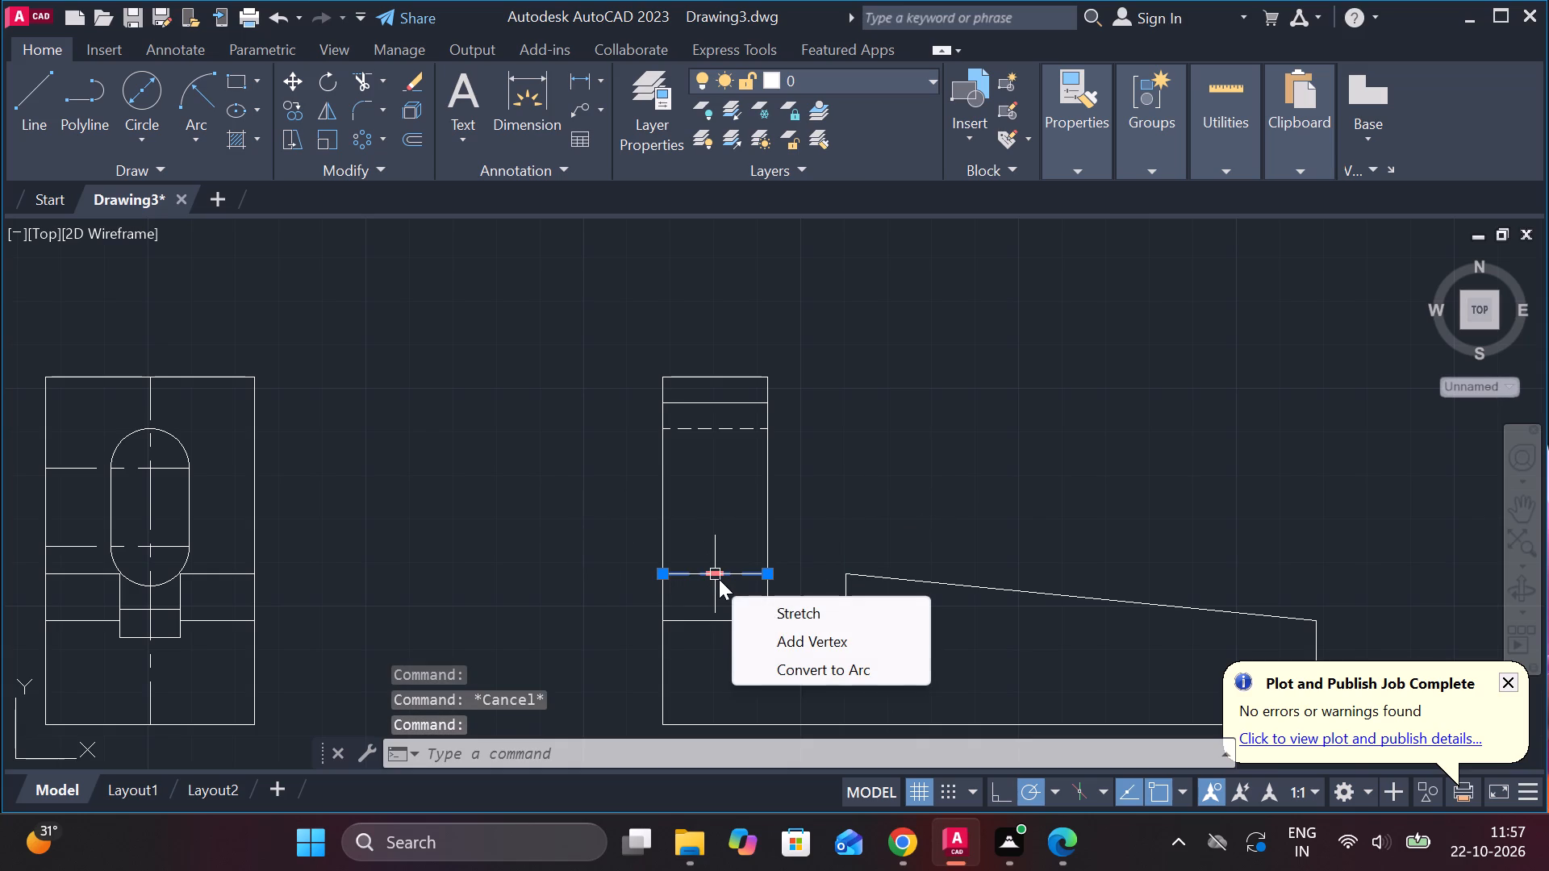
pyautogui.press('Delete')
pyautogui.press('Delete')
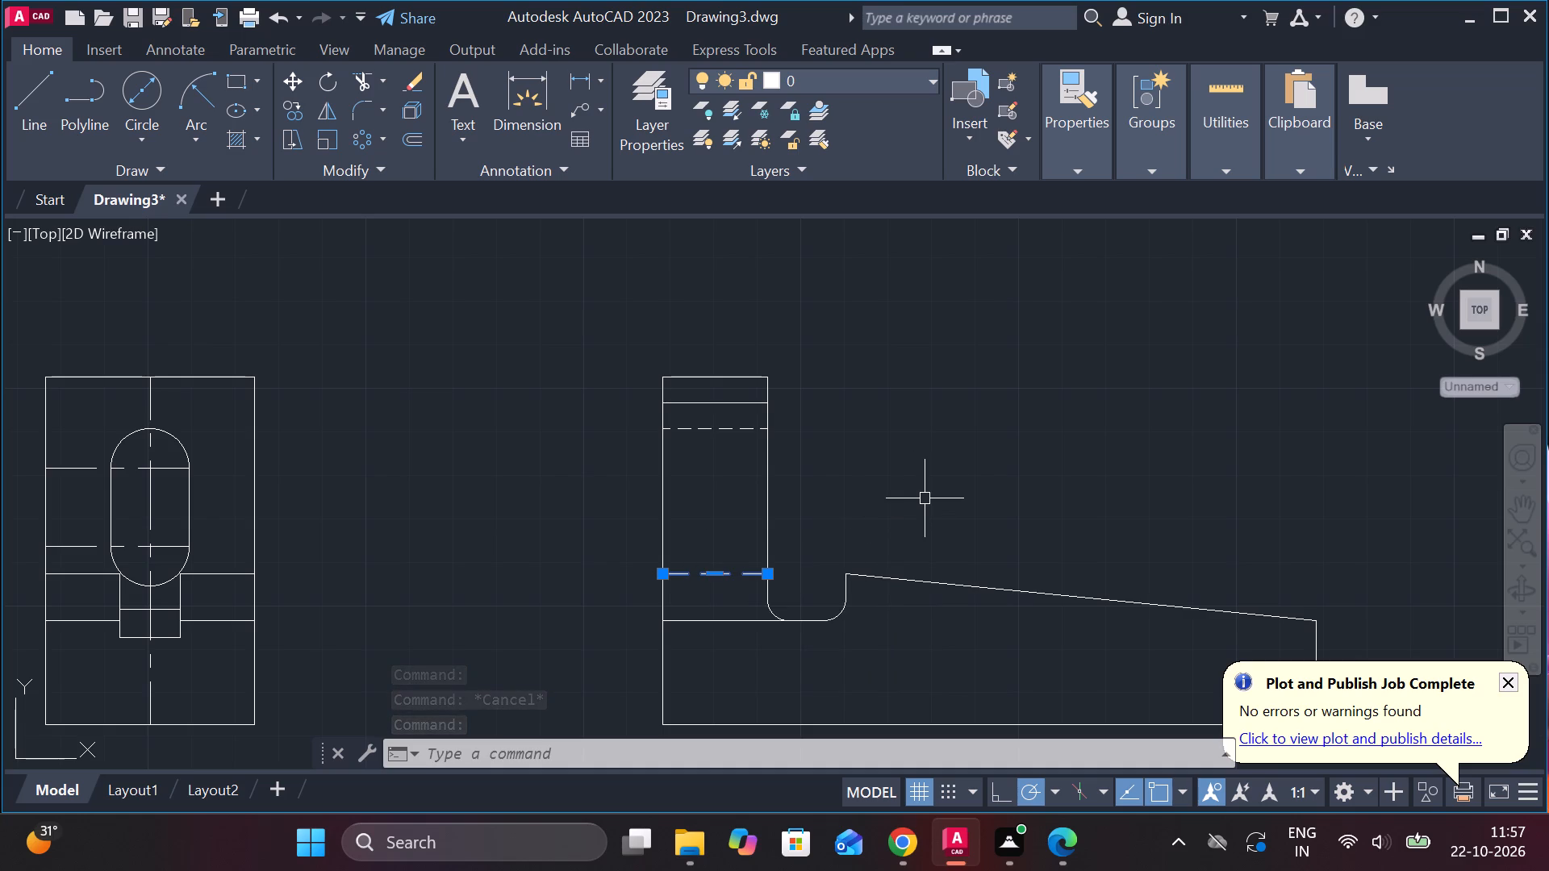
pyautogui.press('Delete')
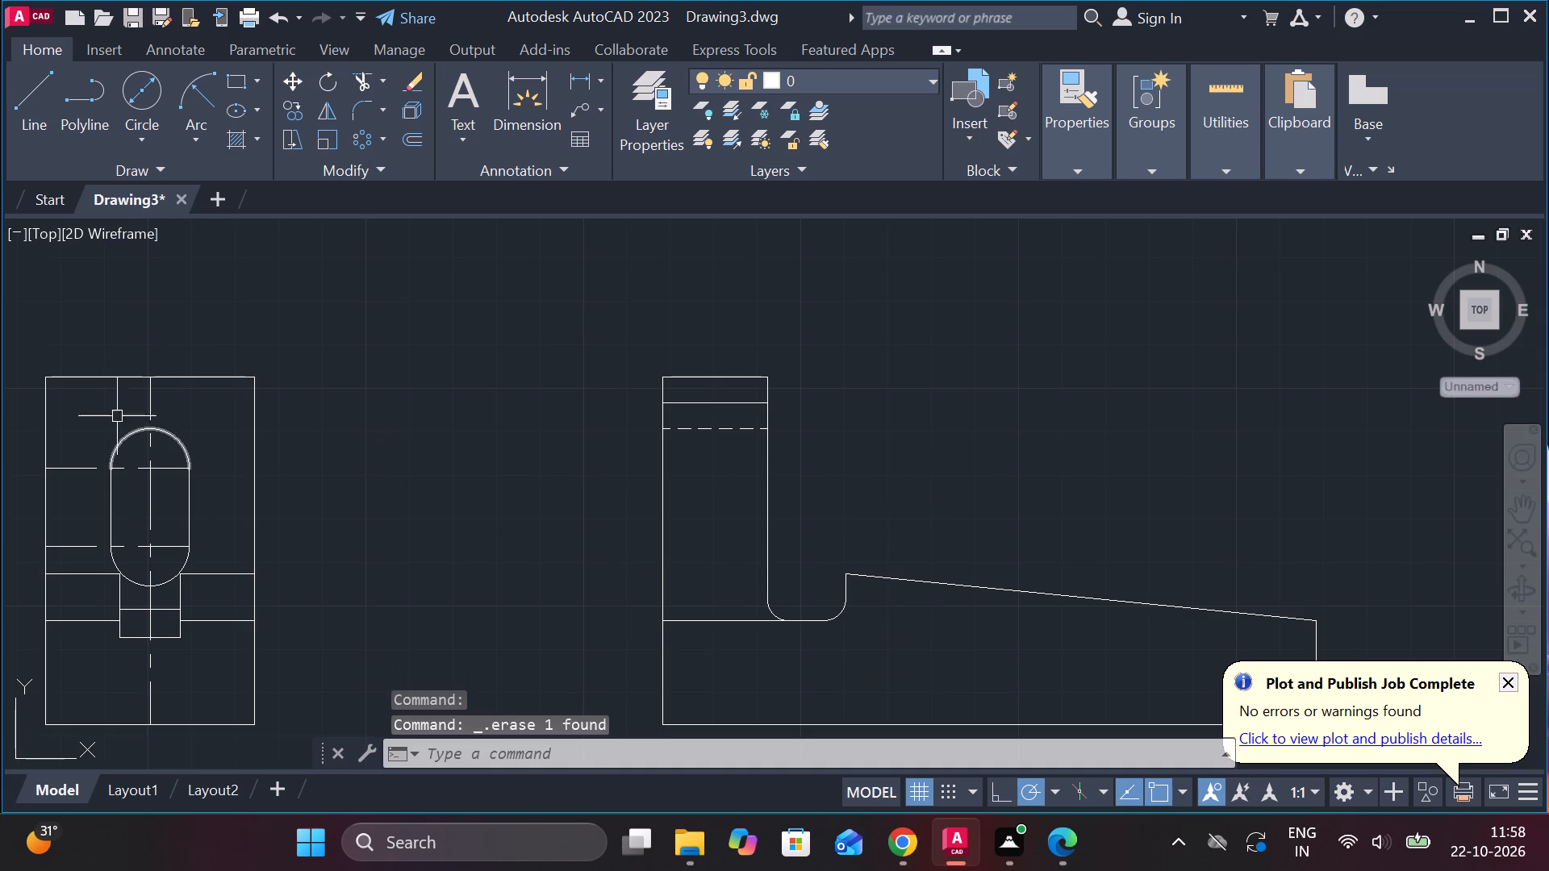
# Draw a horizontal line from the sloped edge's upper end across the upright, extending past its outer vertical edge.
pyautogui.click(36, 83)
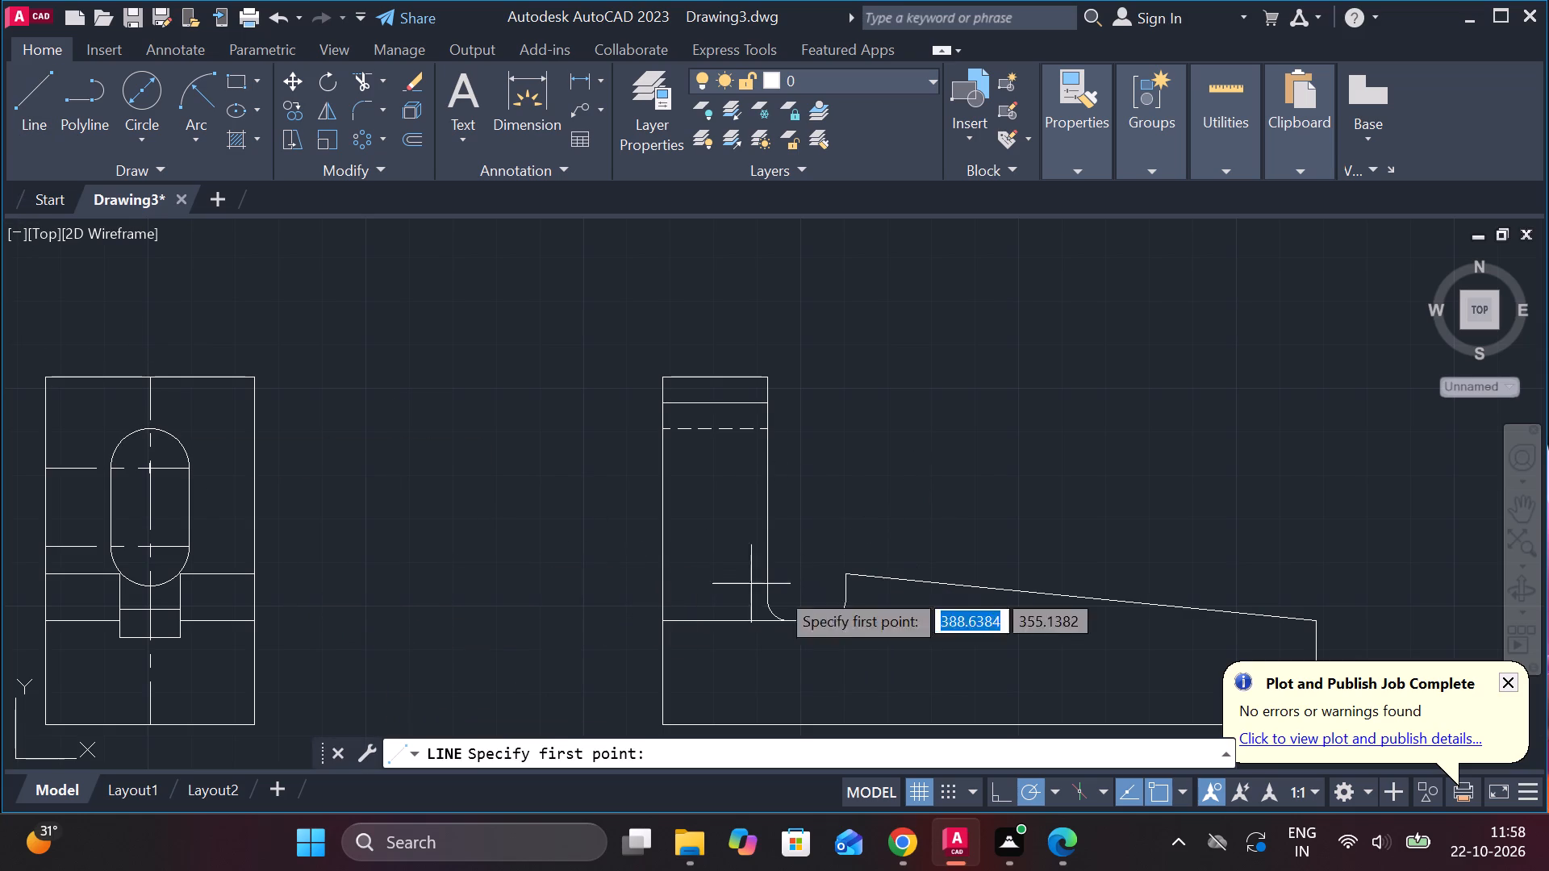
pyautogui.click(842, 566)
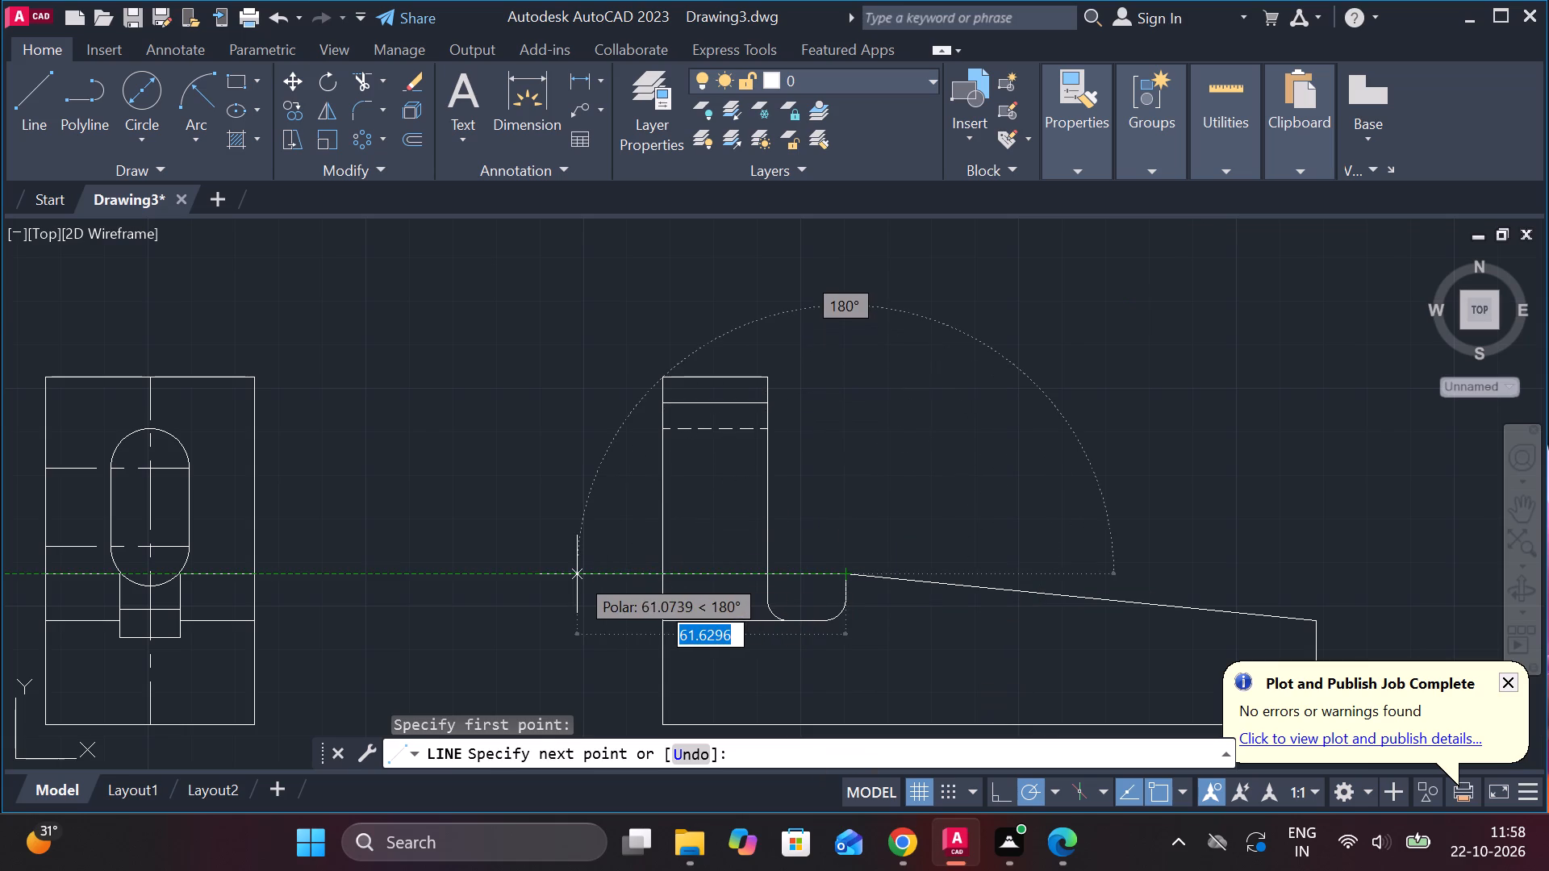
pyautogui.click(614, 573)
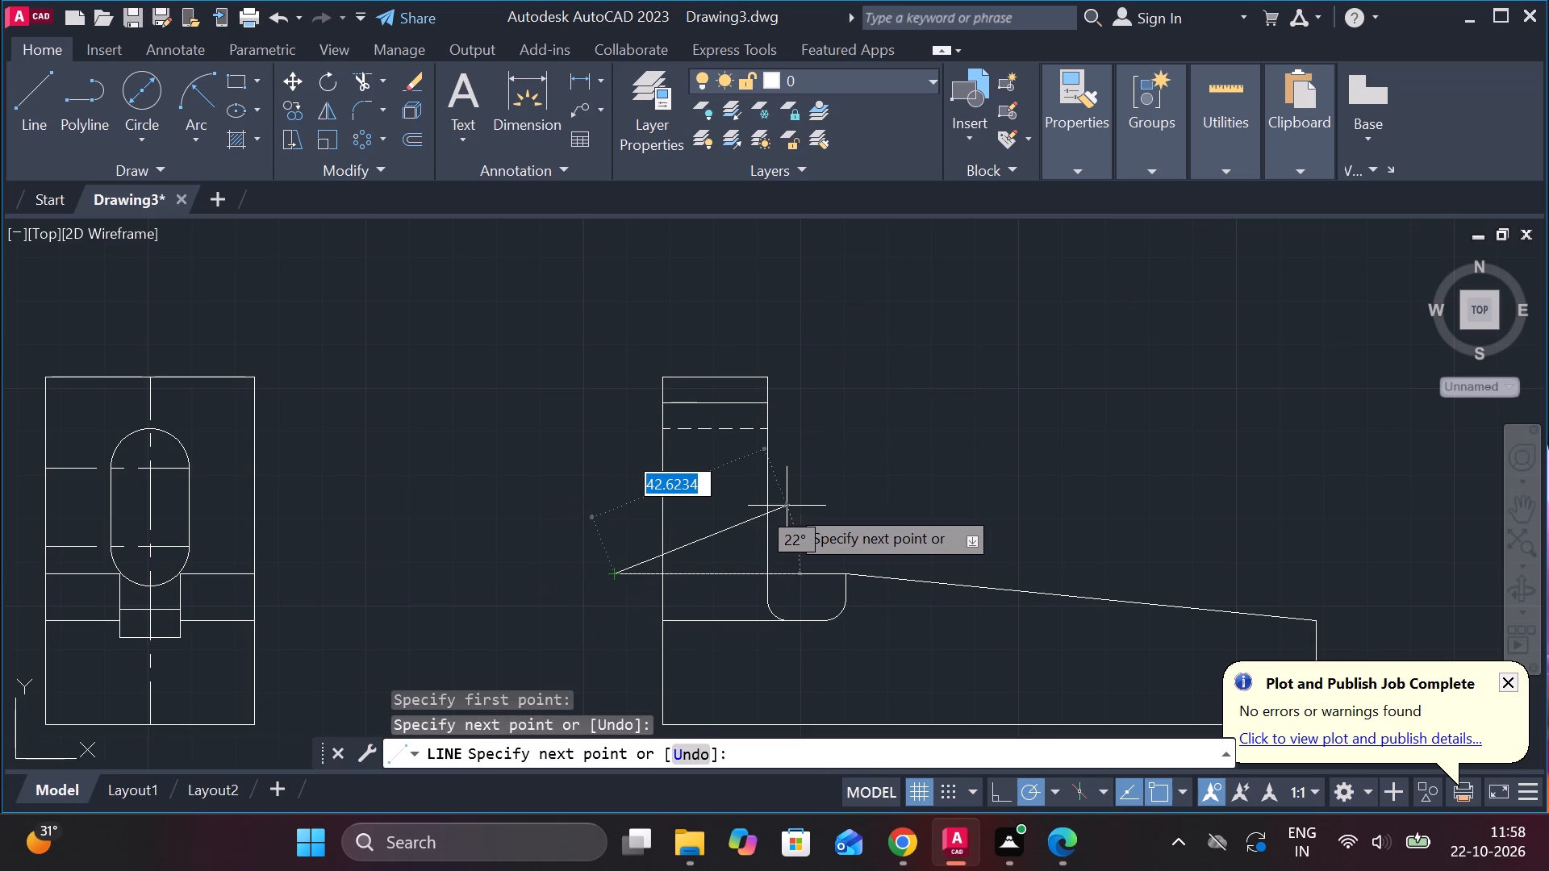
pyautogui.press('Escape')
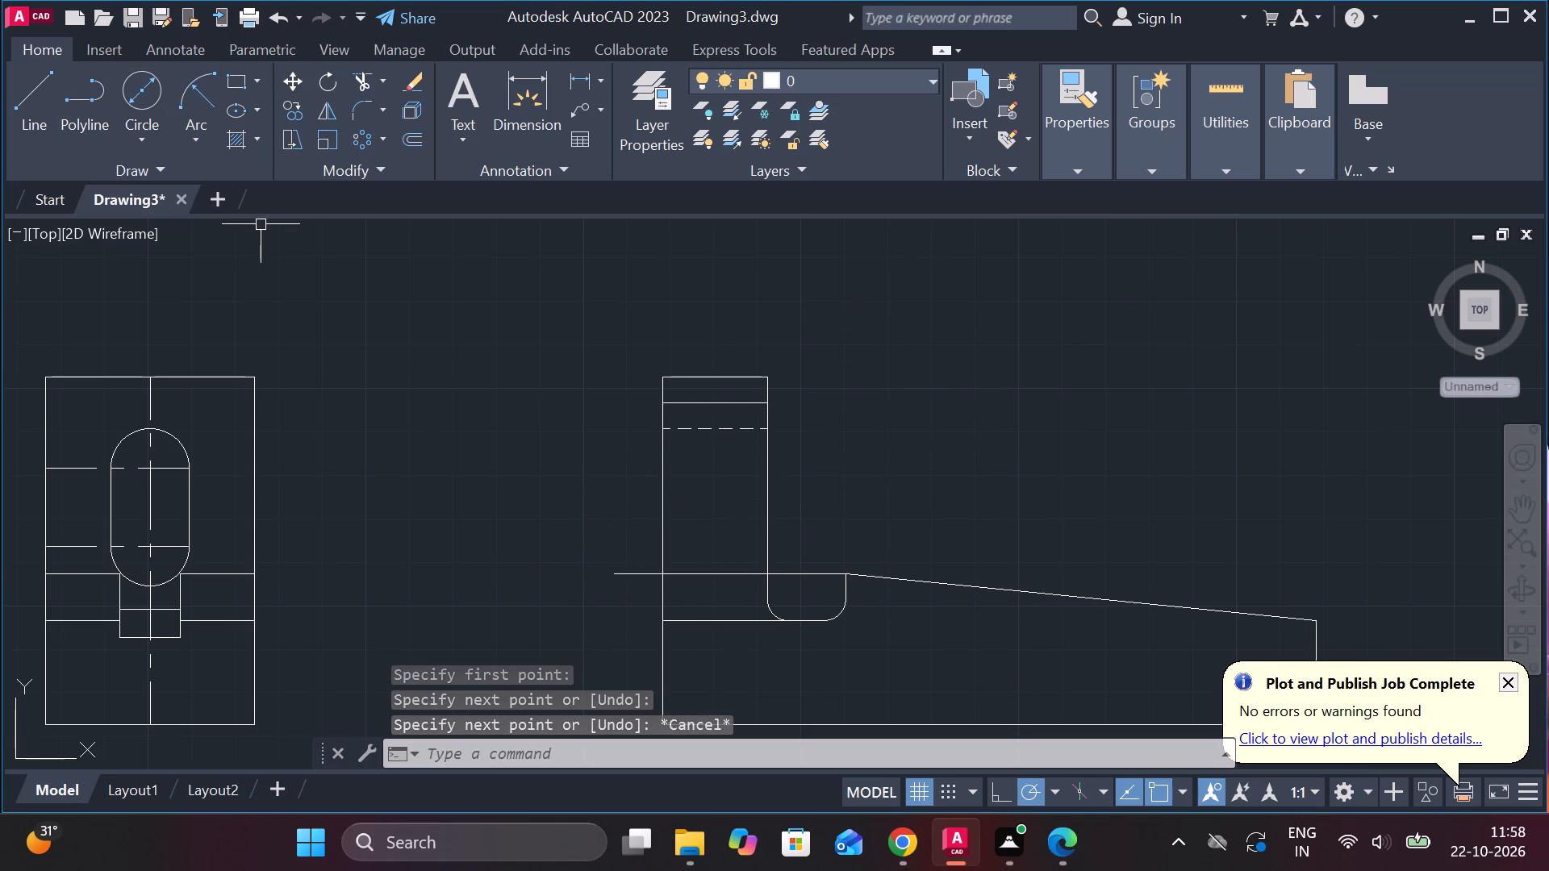
# Trim the horizontal line at the sloped edge's upper end so only the segment across the upright remains.
pyautogui.click(367, 72)
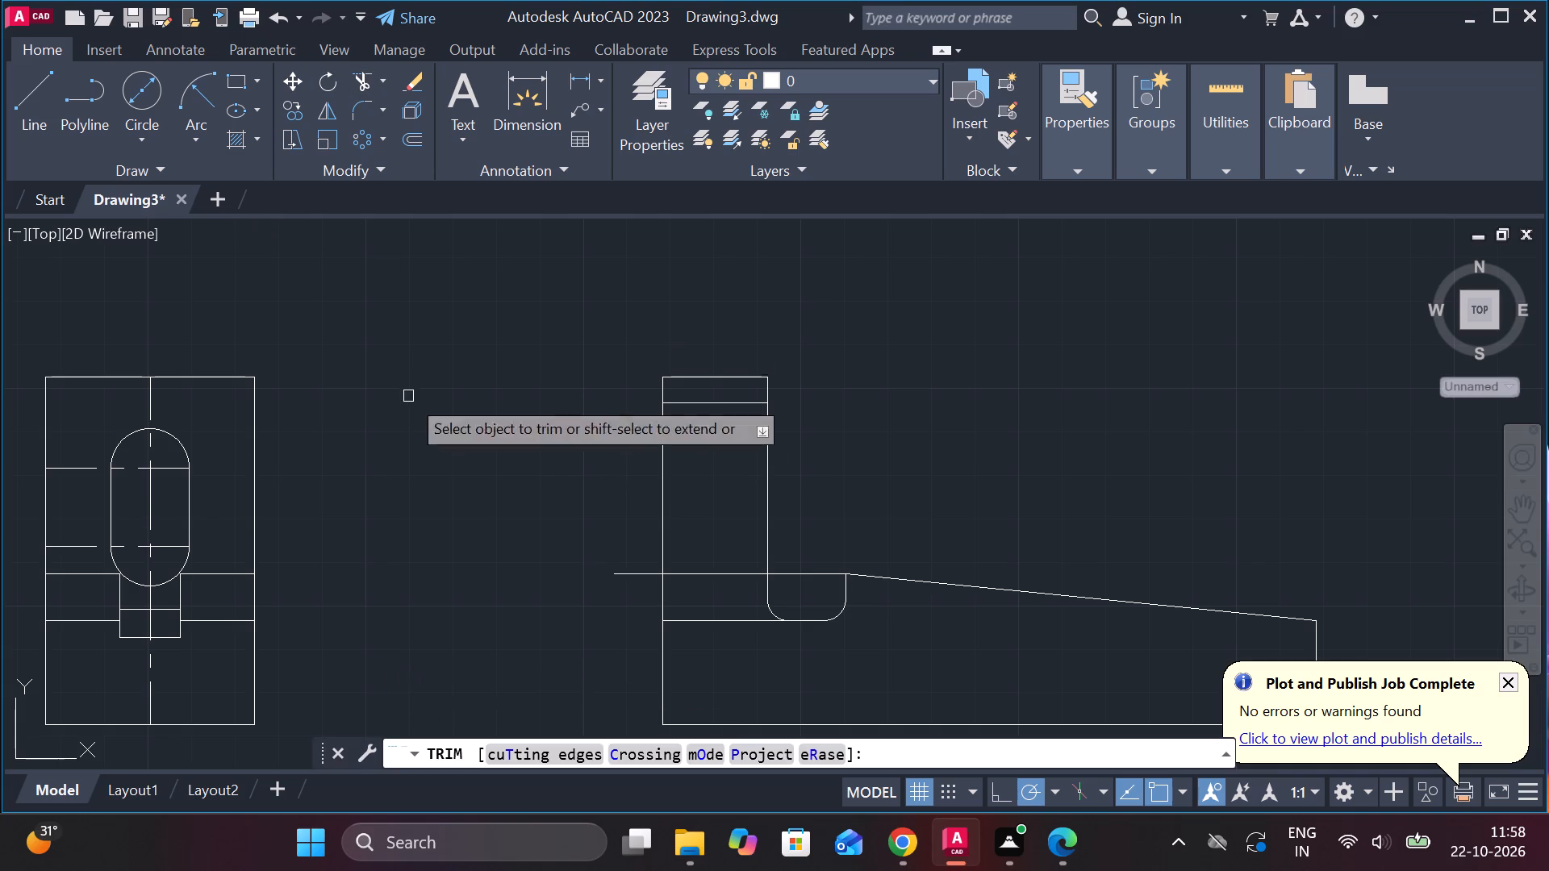
pyautogui.click(628, 573)
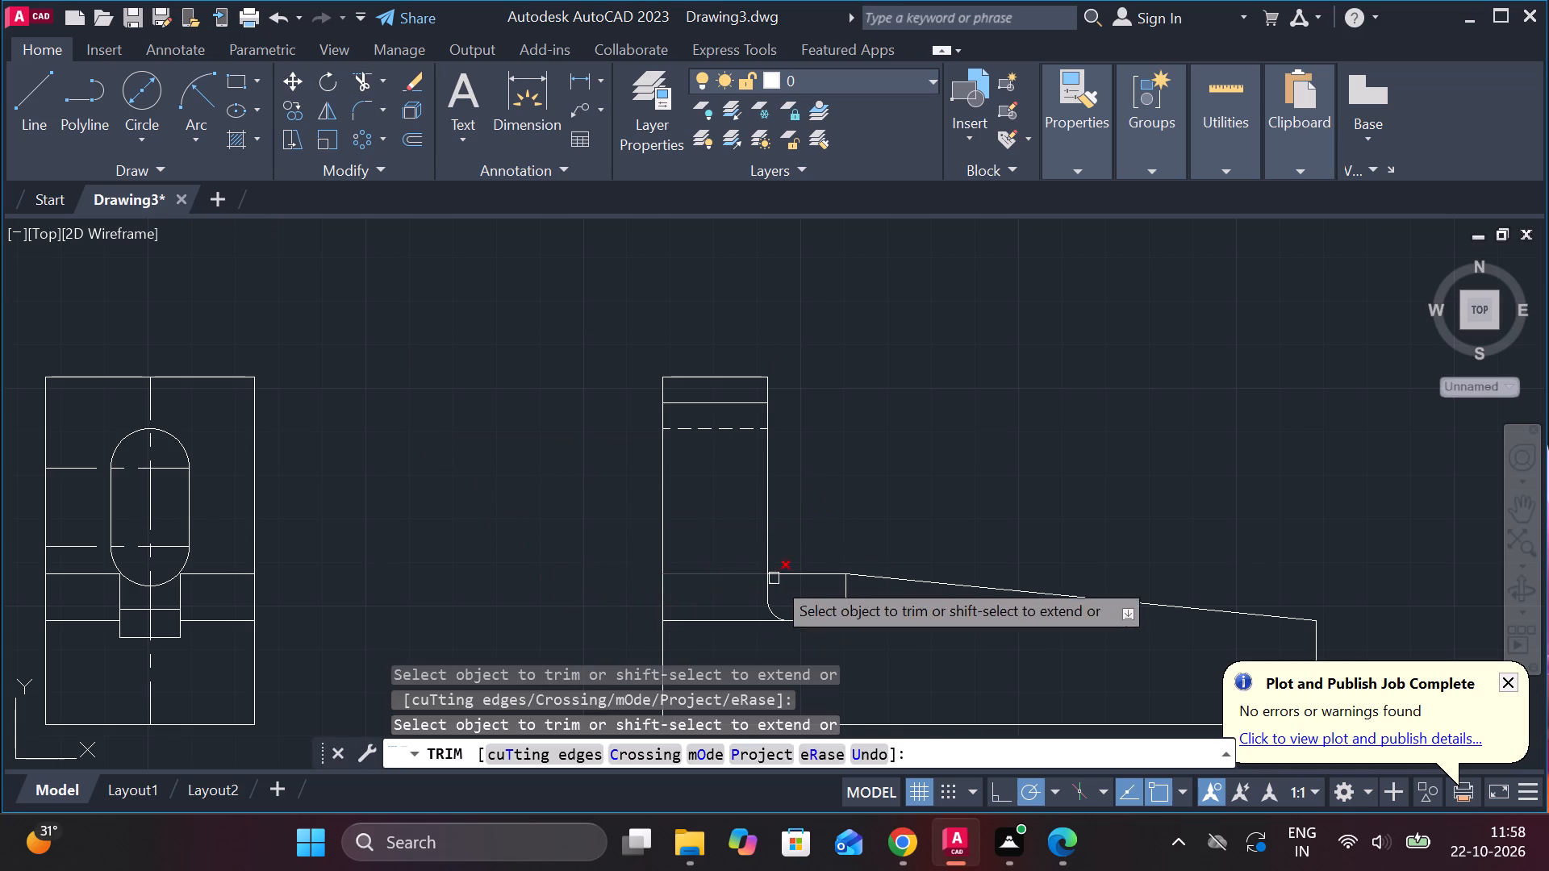
pyautogui.click(816, 574)
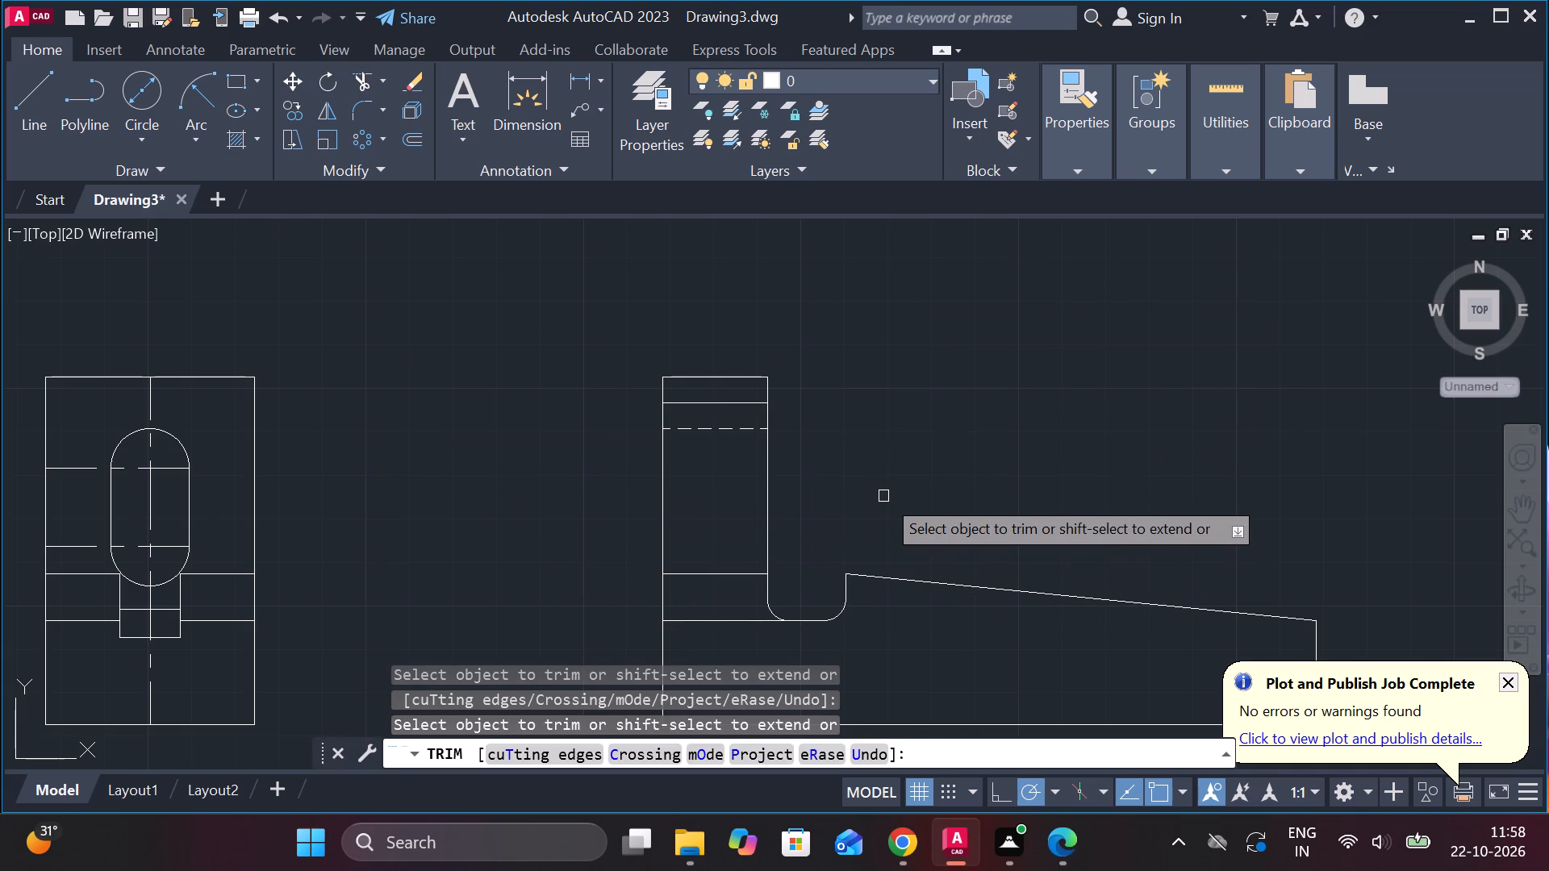
pyautogui.press('Escape')
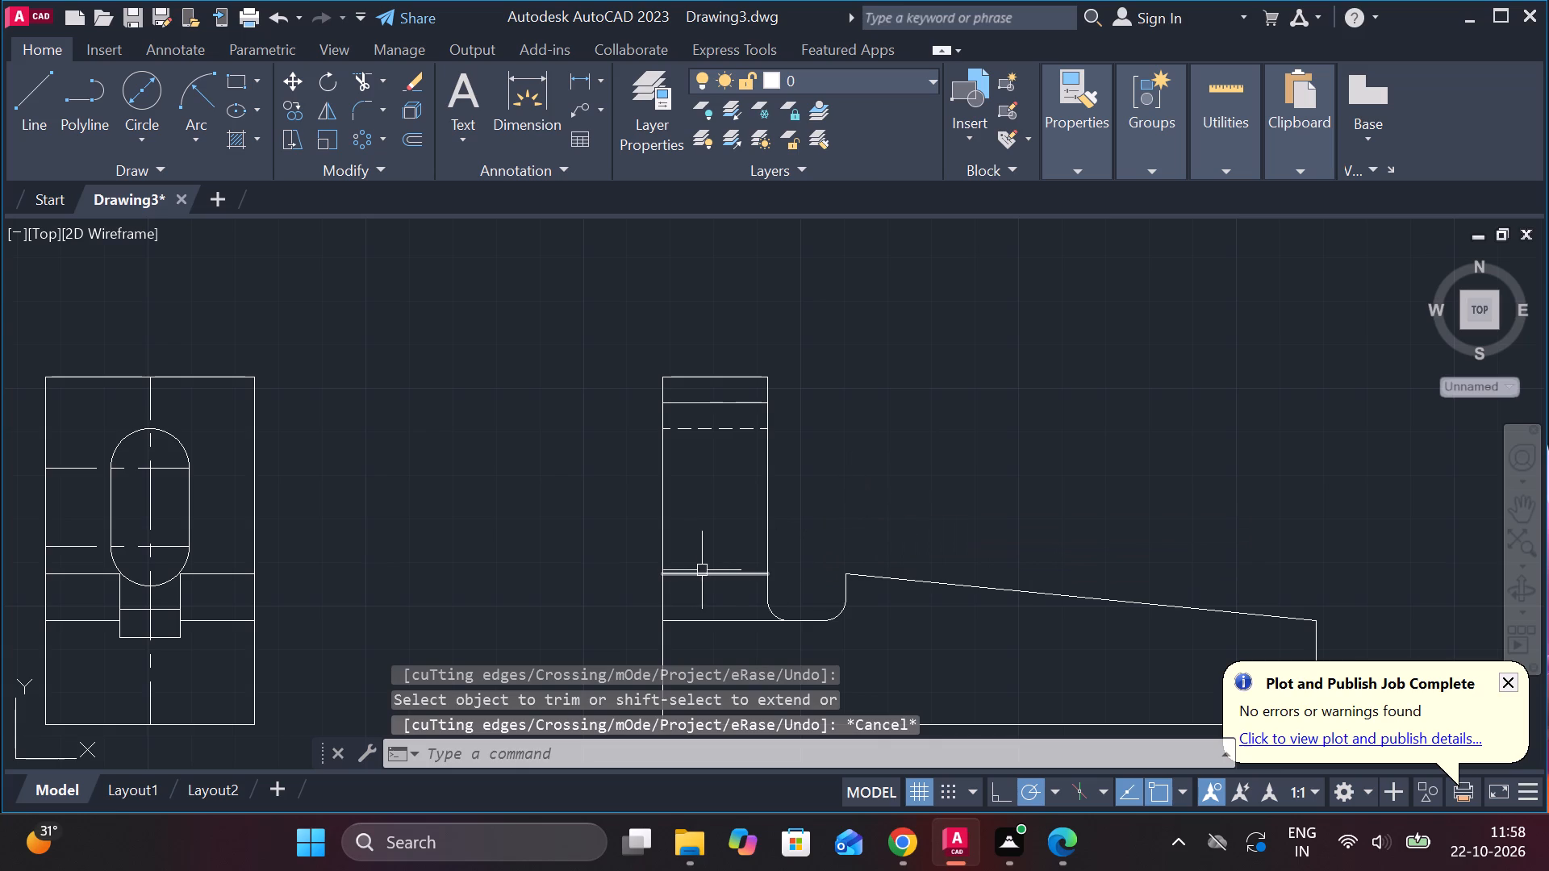
# Apply the DASHED linetype to the trimmed horizontal line across the upright.
pyautogui.click(707, 576)
pyautogui.click(1085, 172)
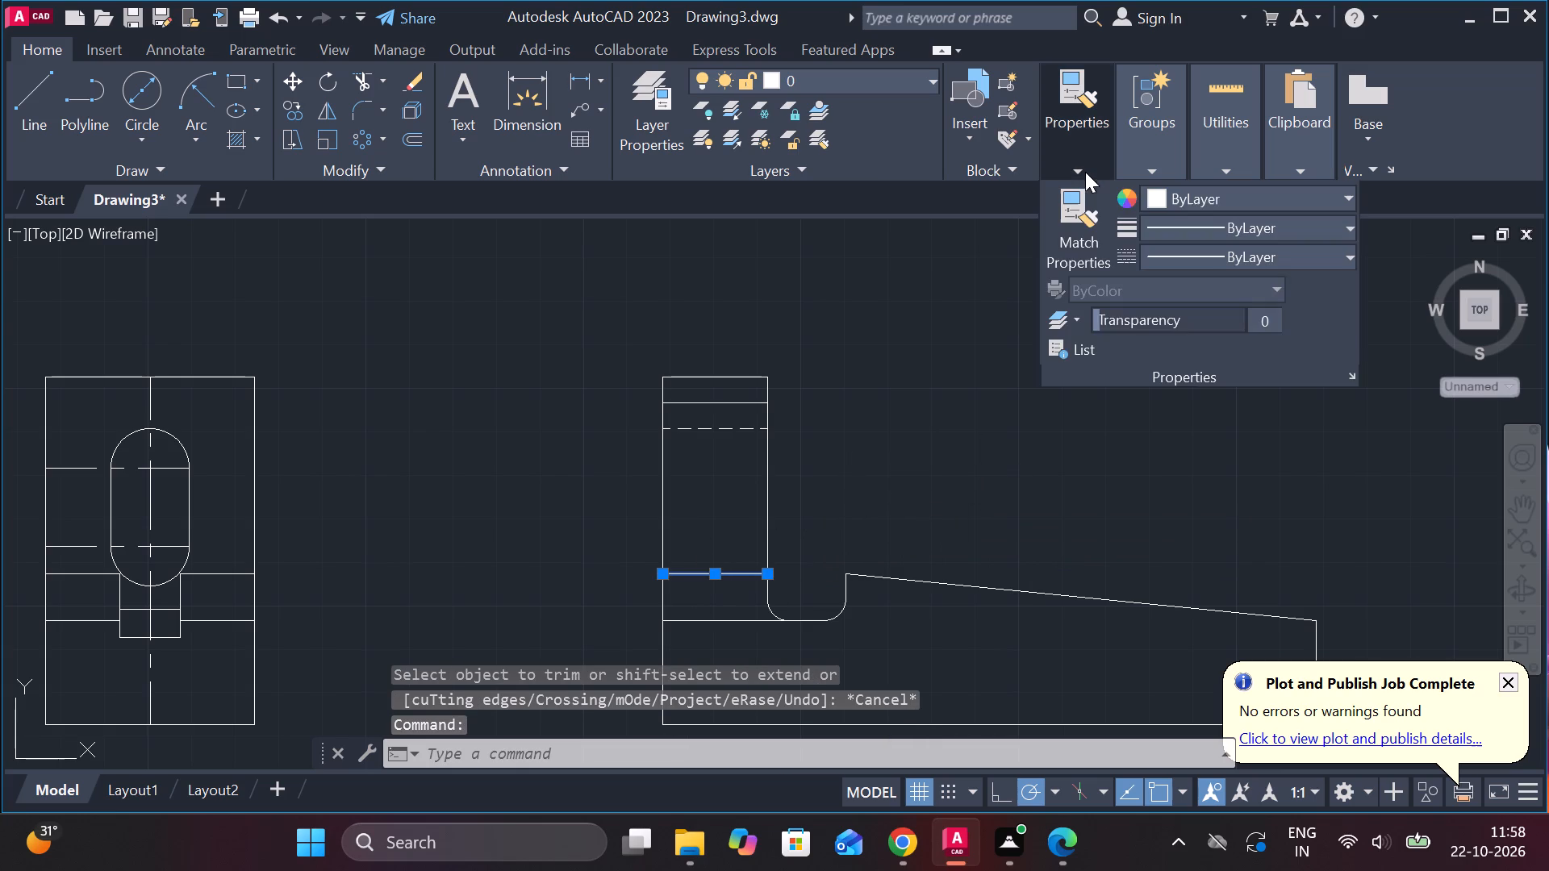
pyautogui.click(1319, 256)
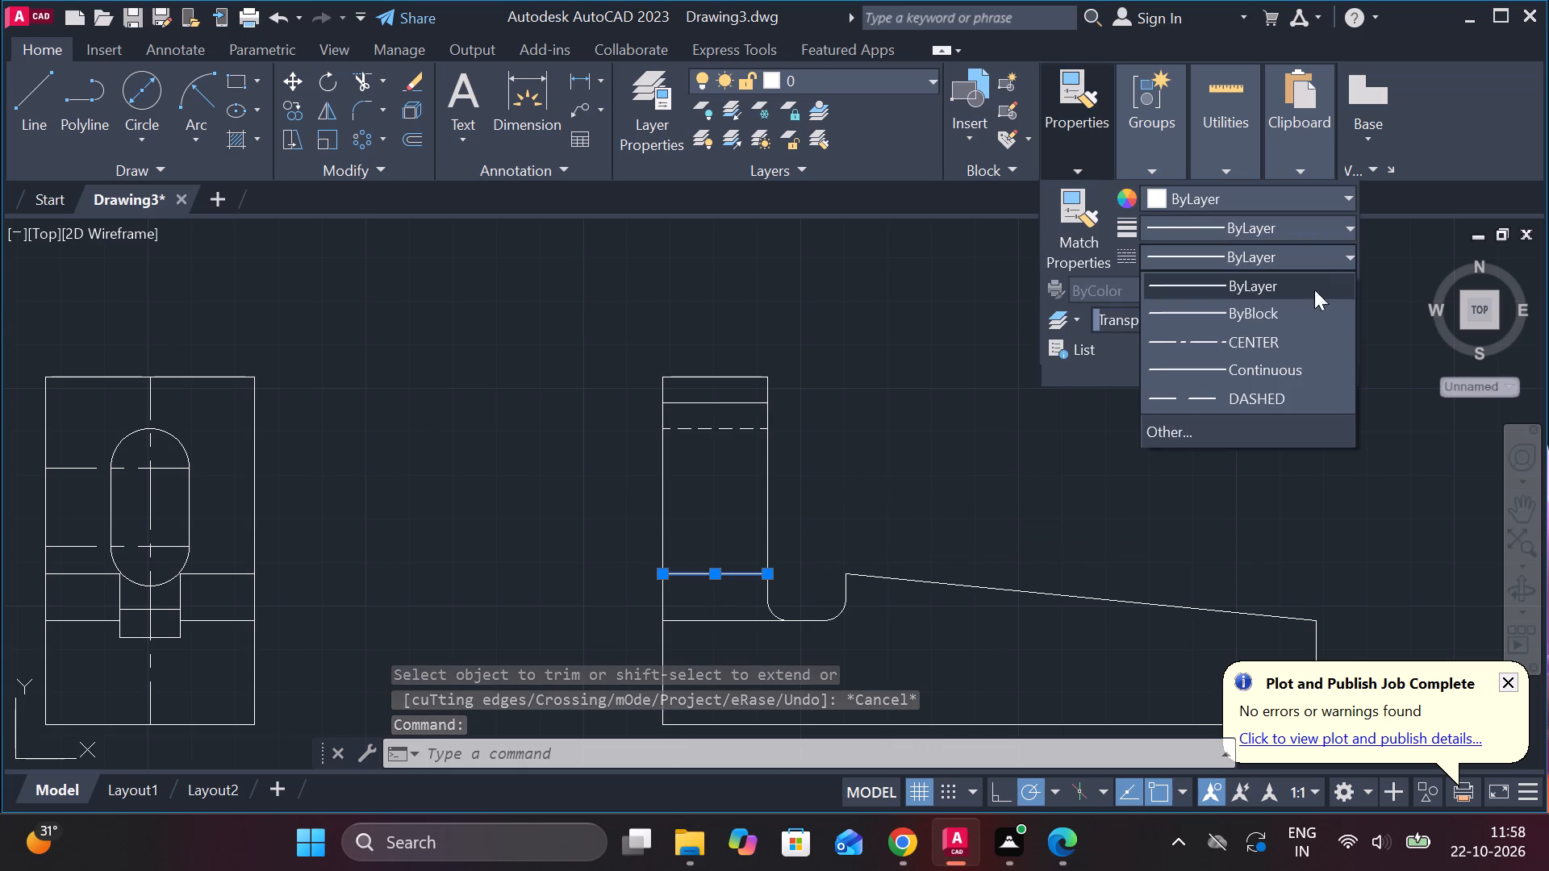
pyautogui.click(1269, 402)
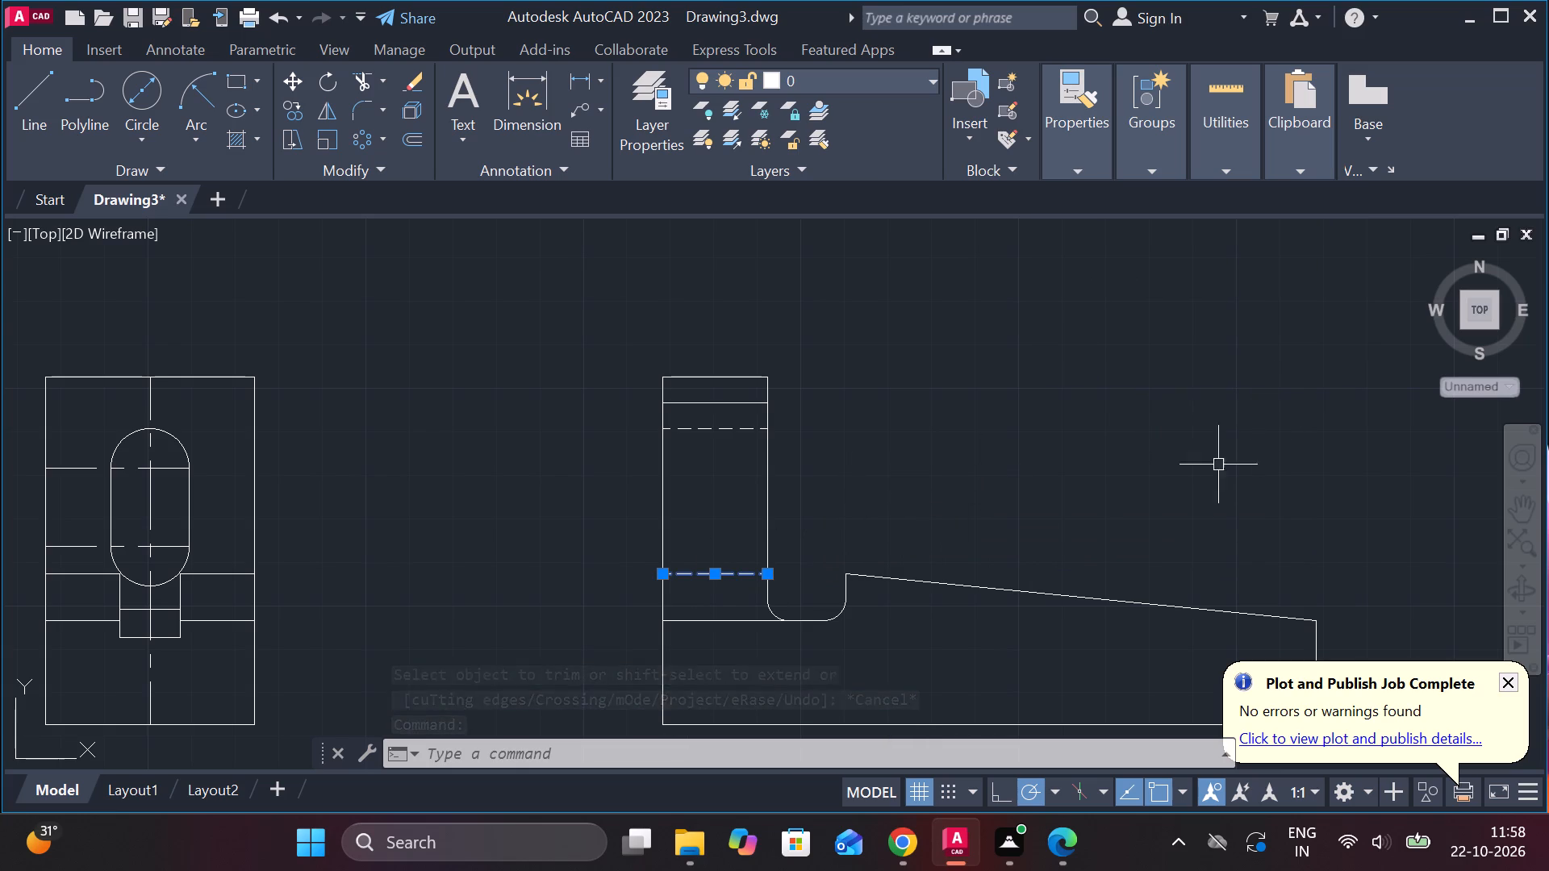
pyautogui.press('Escape')
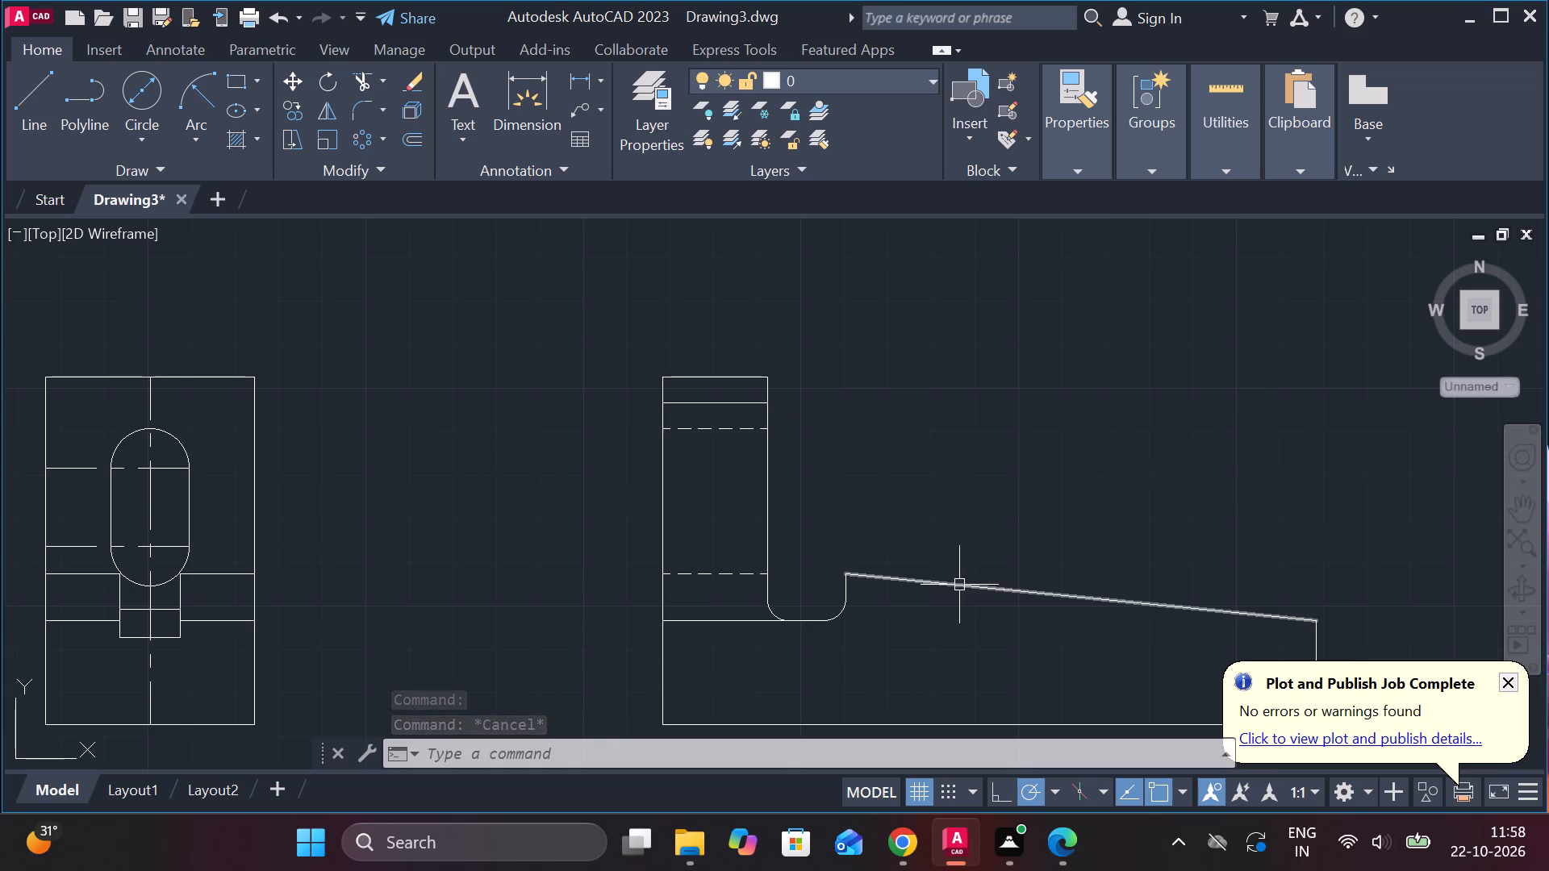
# Draw a 130-unit horizontal line to the right, level with the dashed slot-top line and starting about 35 units from the upright.
pyautogui.scroll(-2, 959, 585)
pyautogui.scroll(2, 1088, 697)
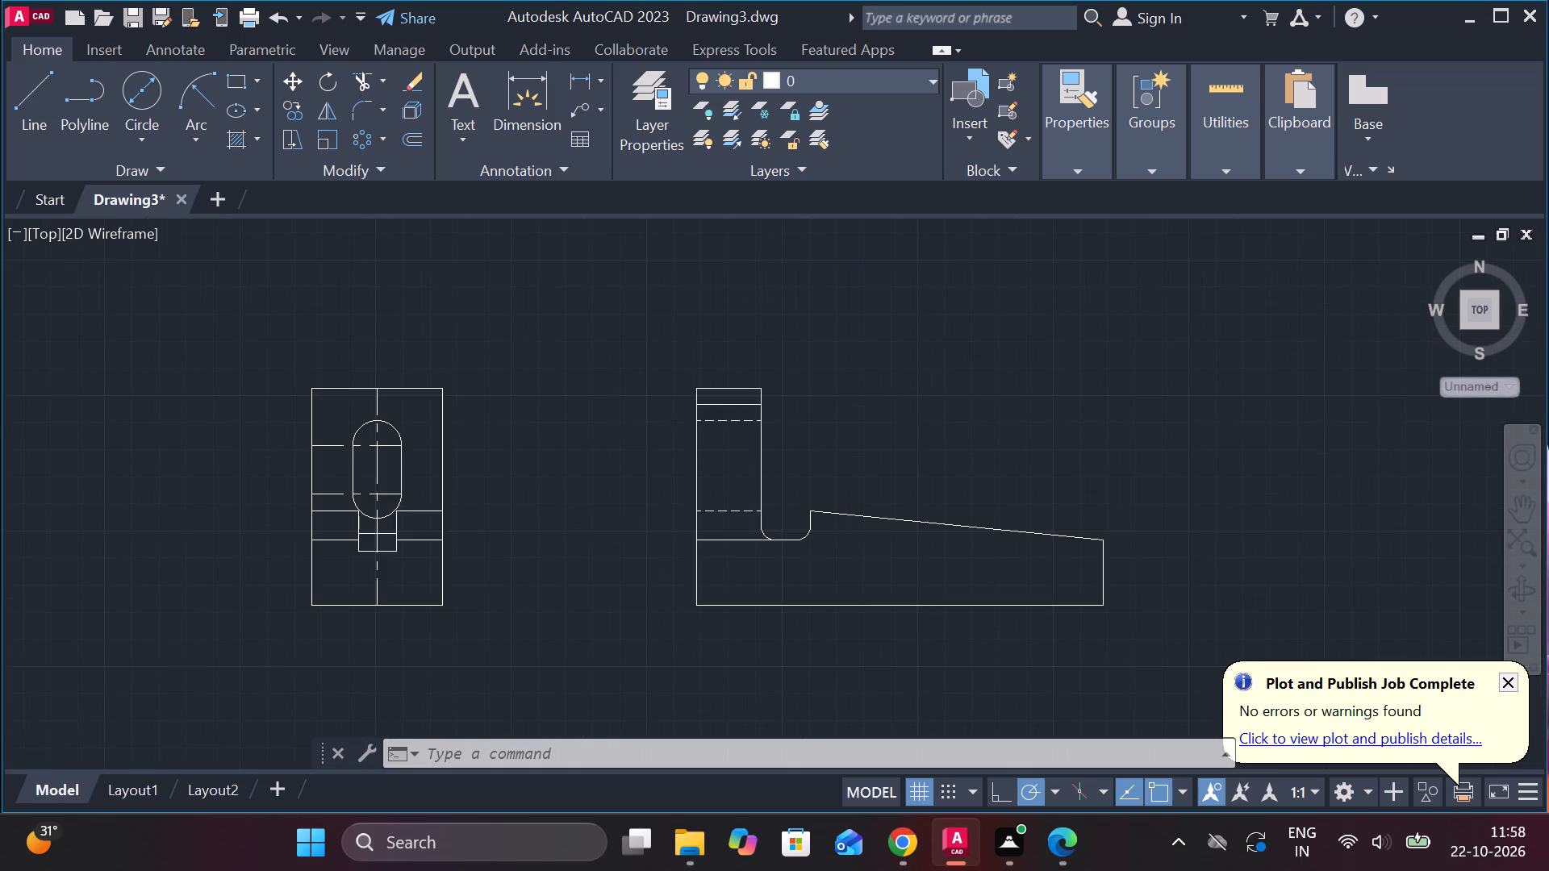
pyautogui.scroll(-2, 1088, 697)
pyautogui.scroll(2, 1146, 611)
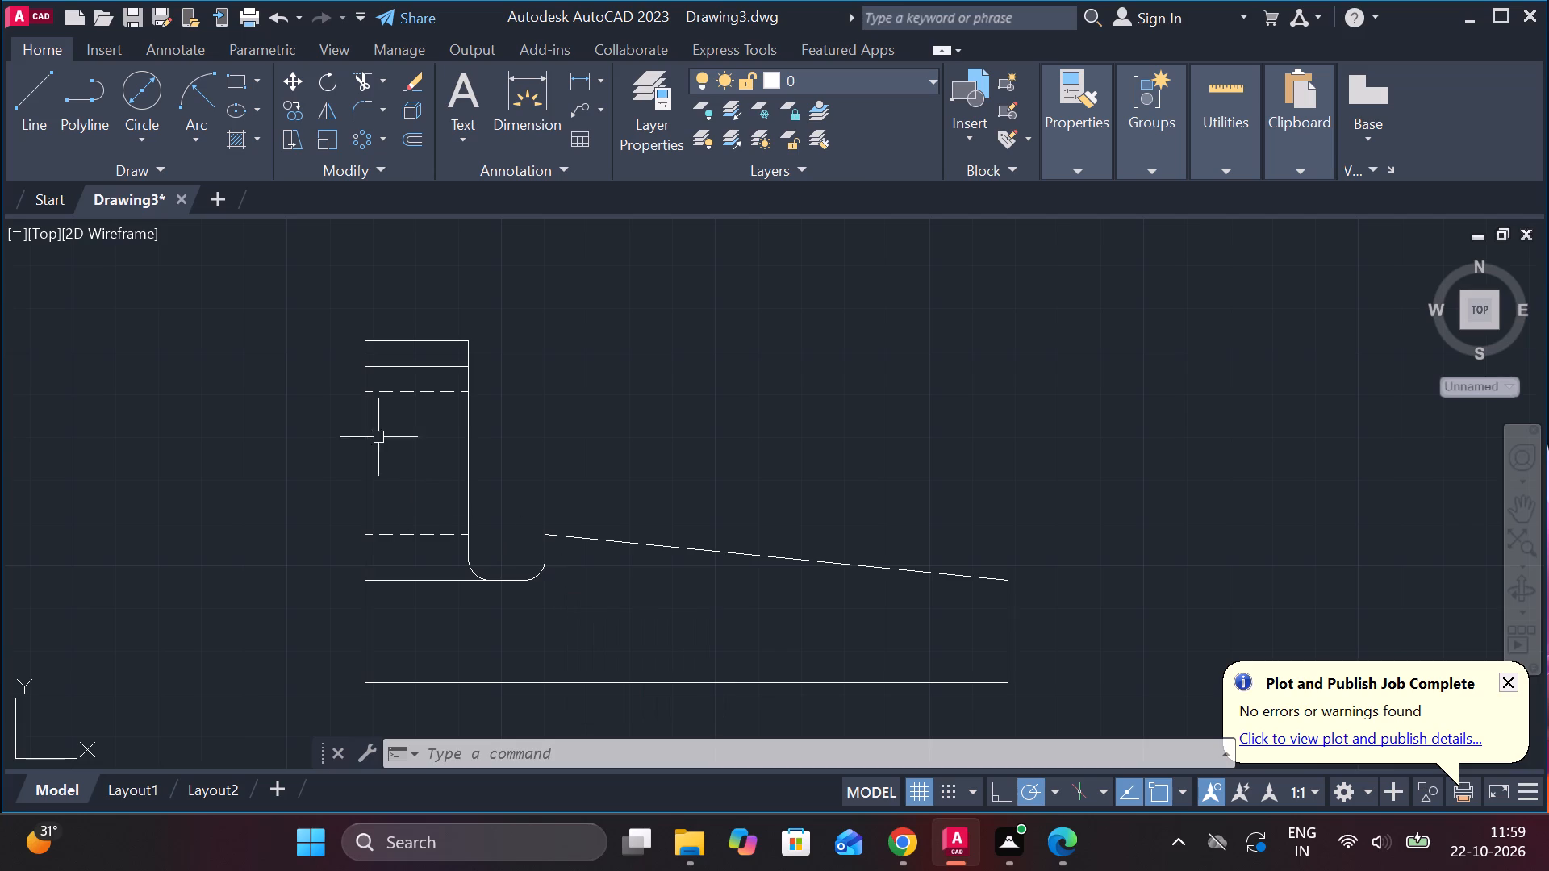
pyautogui.click(37, 106)
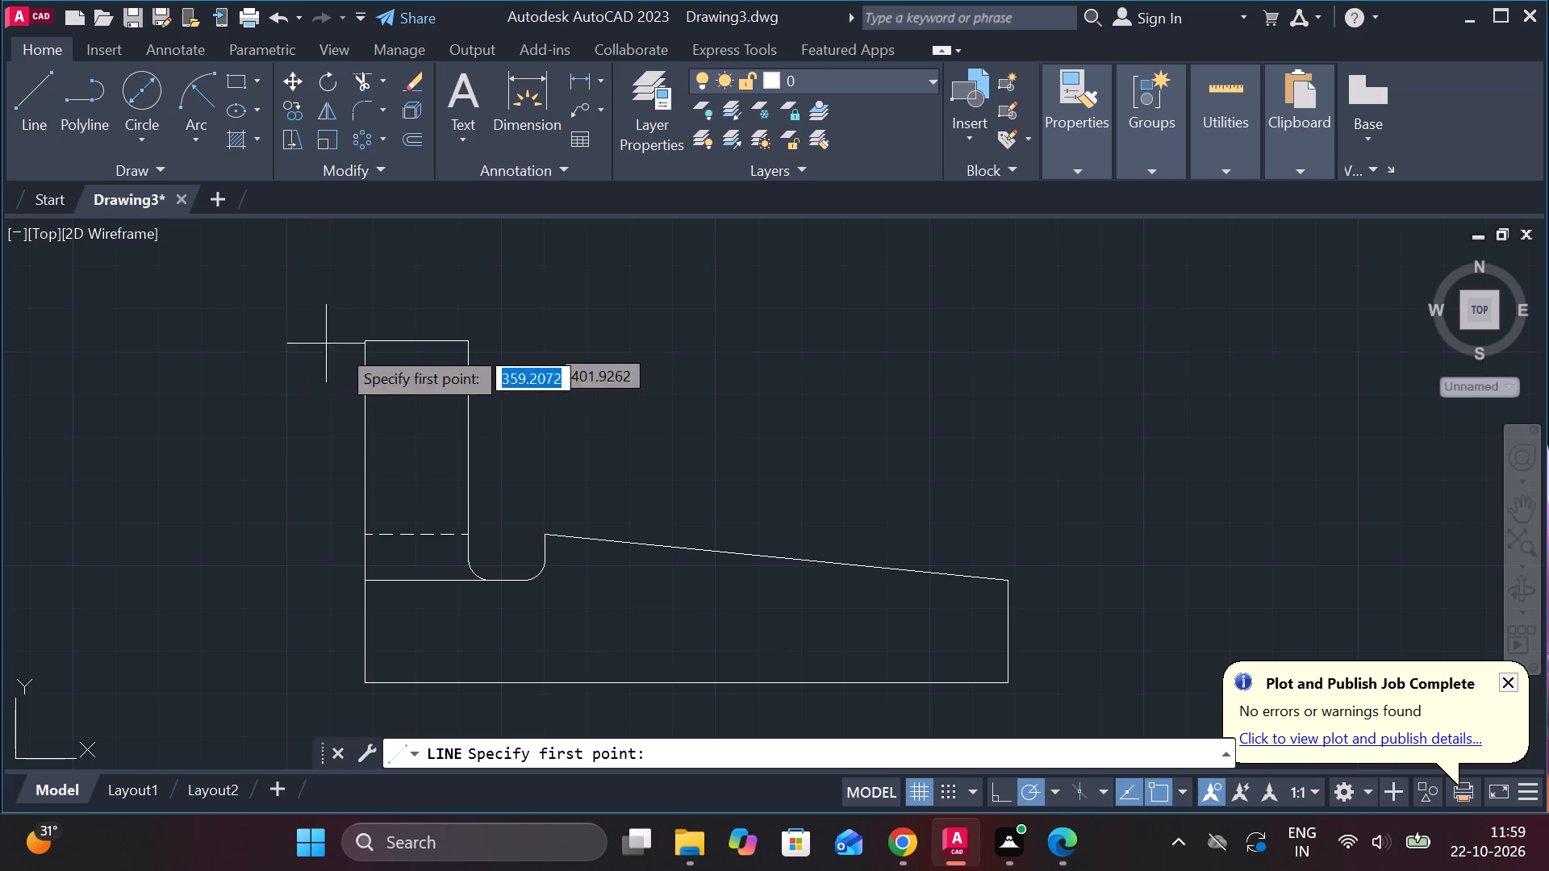
pyautogui.click(619, 390)
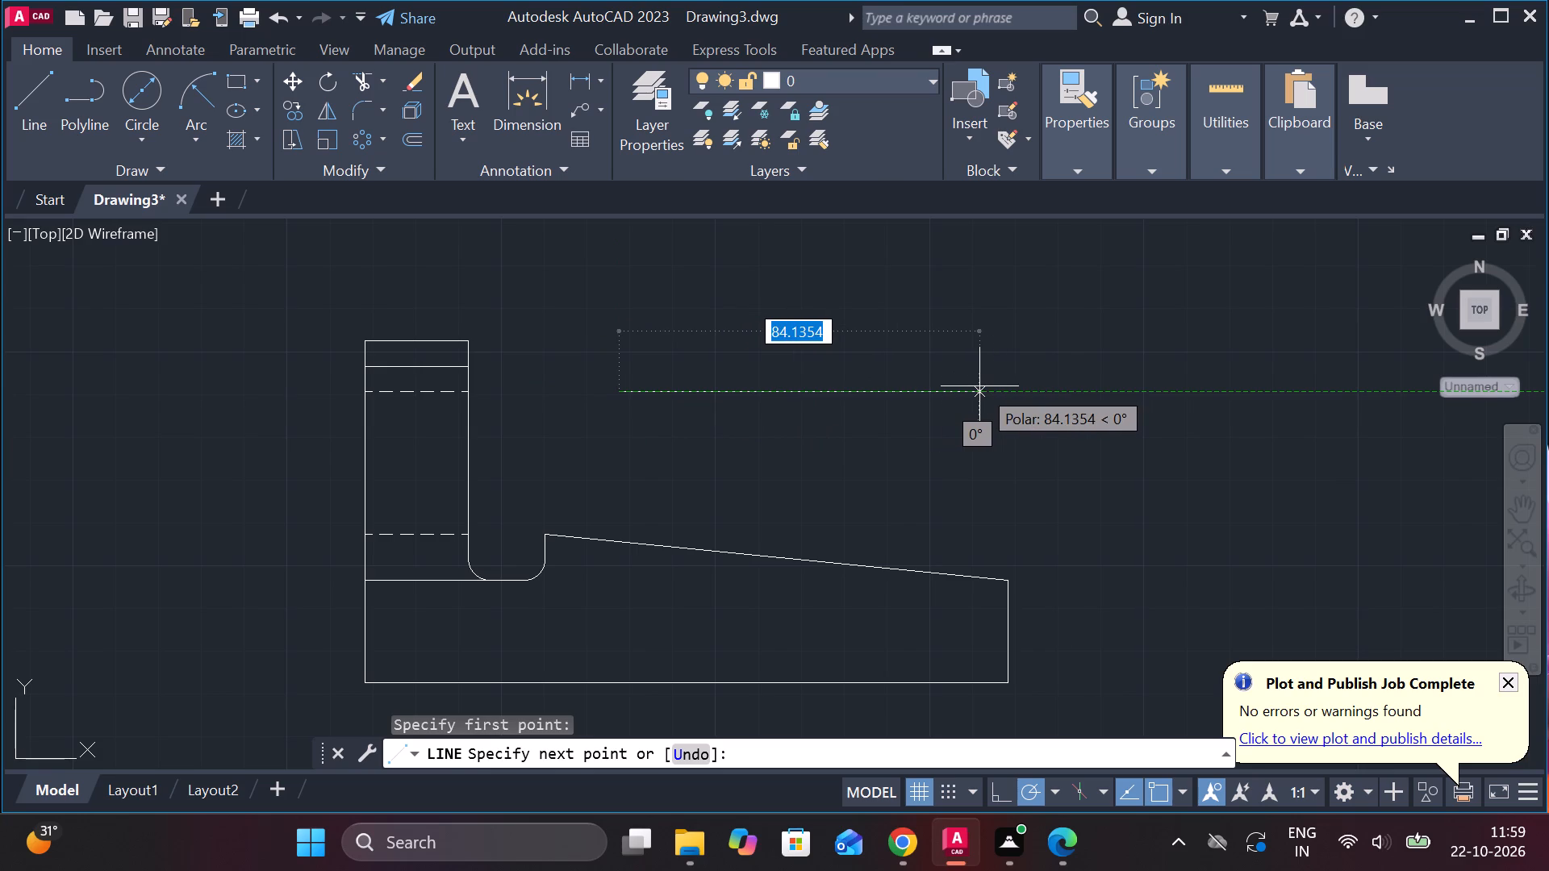
pyautogui.write('13')
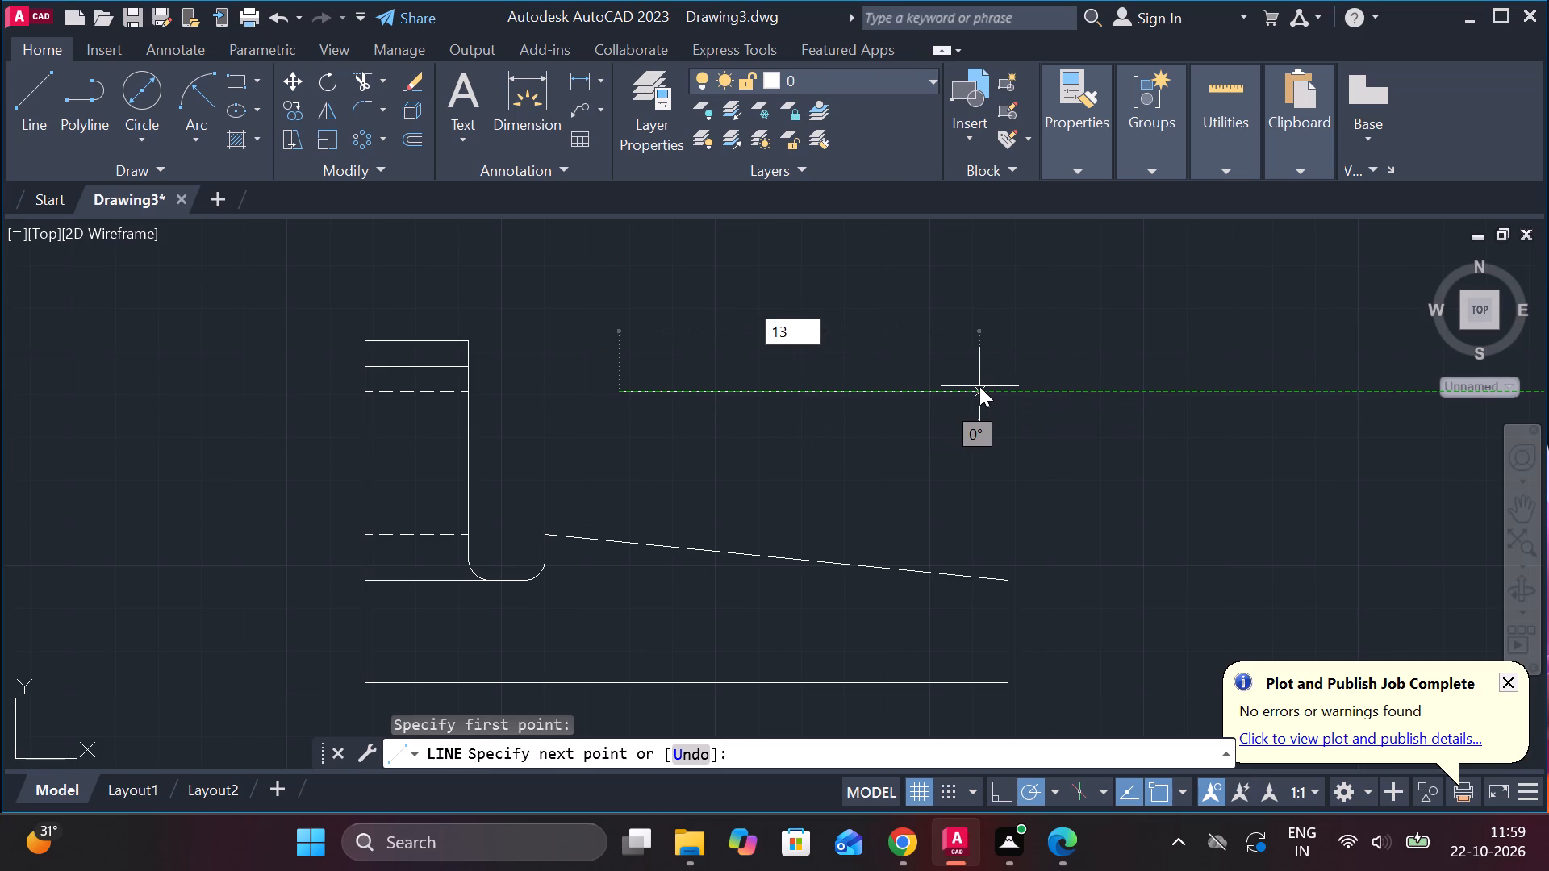
pyautogui.press('0')
pyautogui.press('Return')
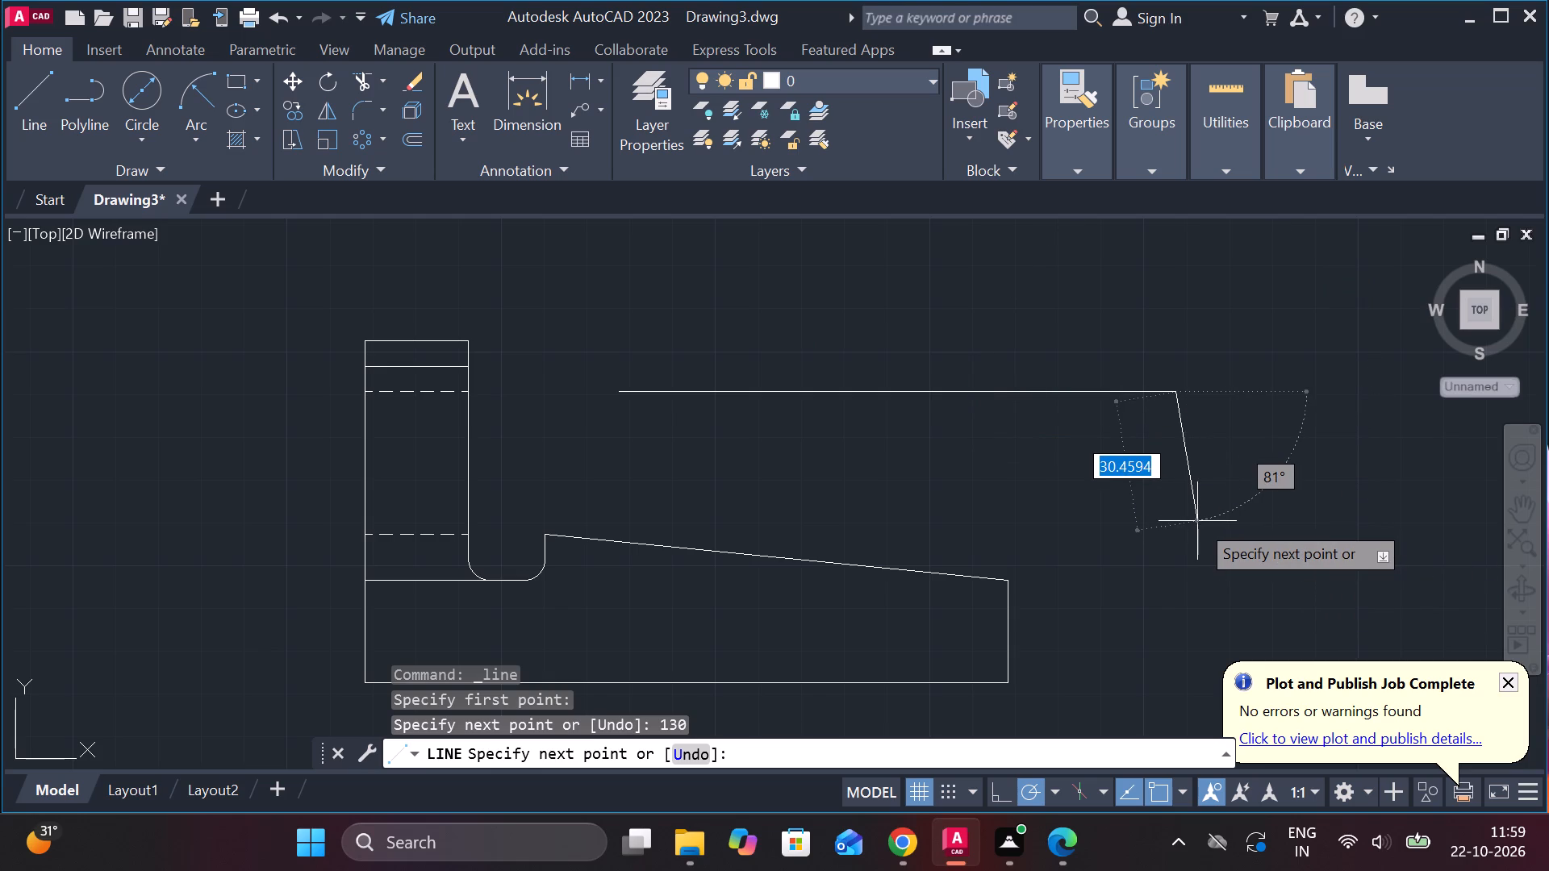
pyautogui.press('Escape')
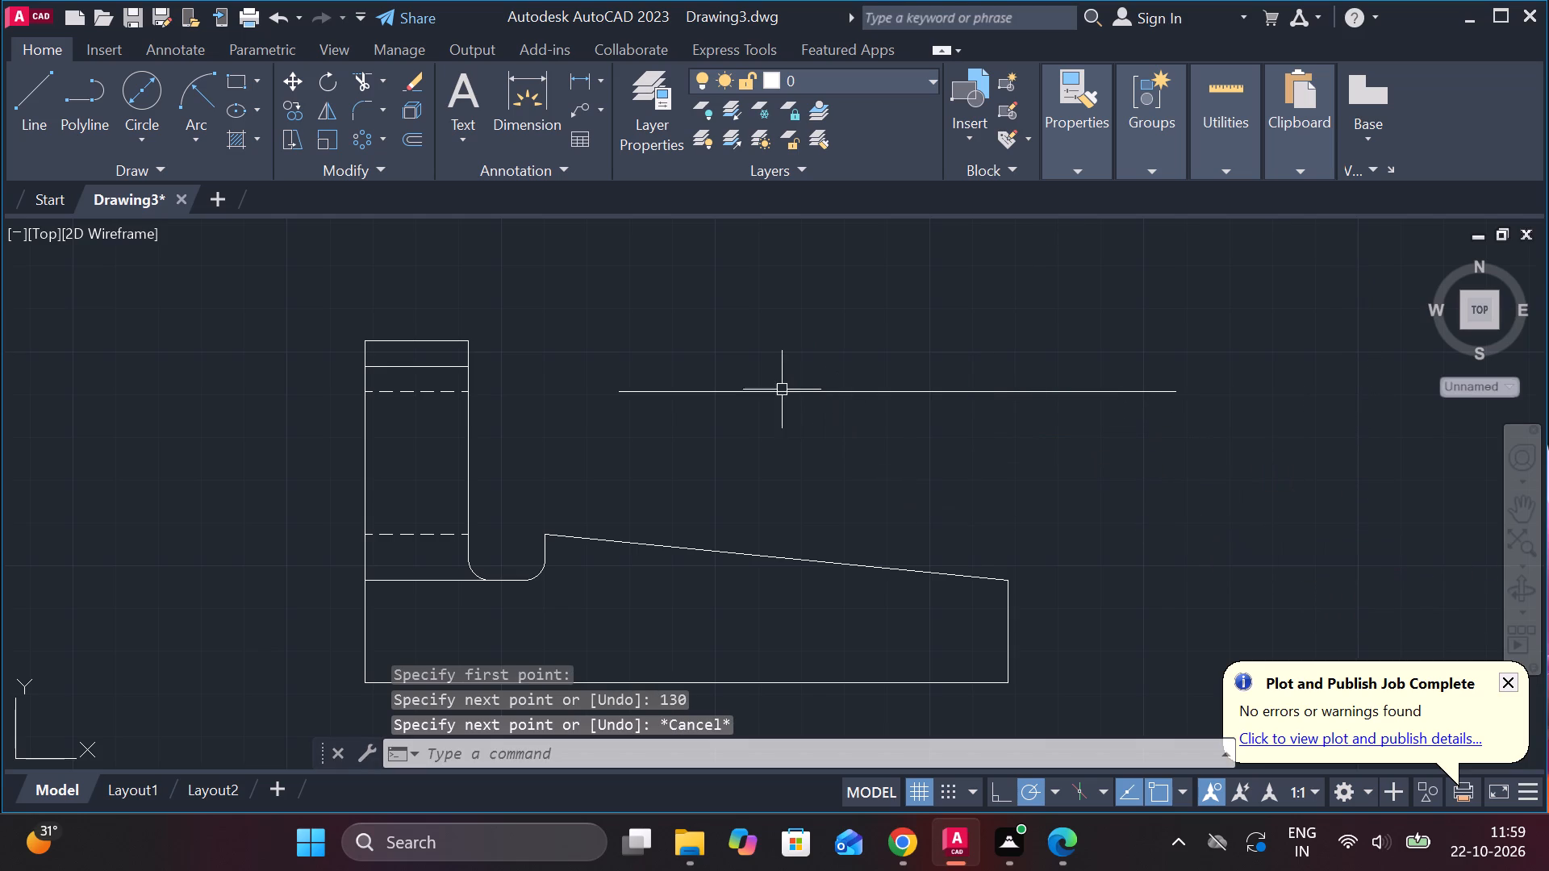
# Copy the 130-unit line from its midpoint, once 7 units below and once 7 units above.
pyautogui.click(862, 390)
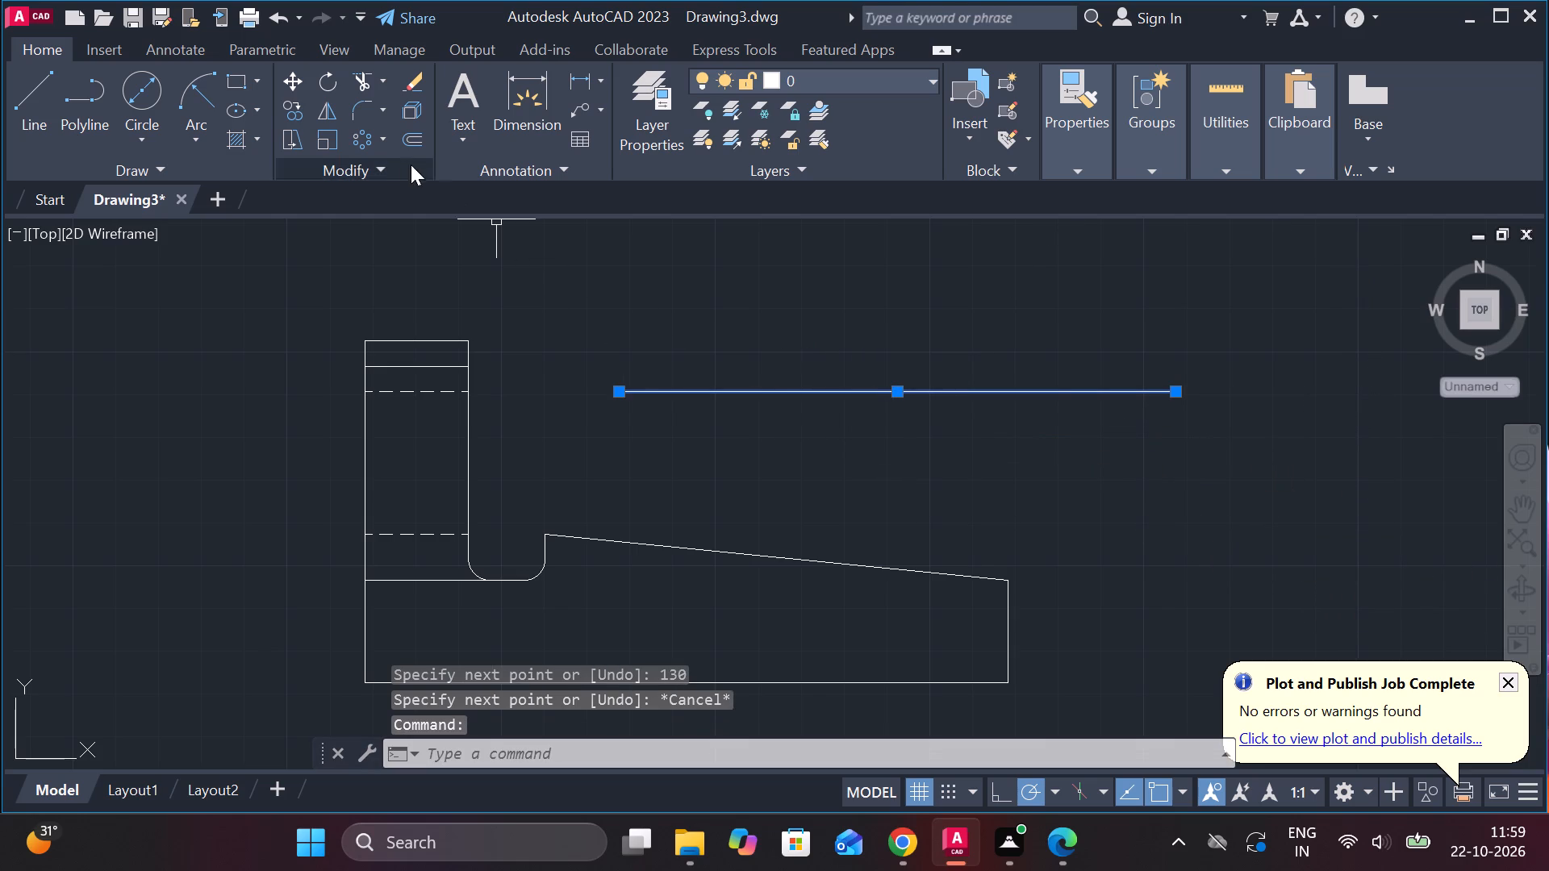
pyautogui.click(292, 102)
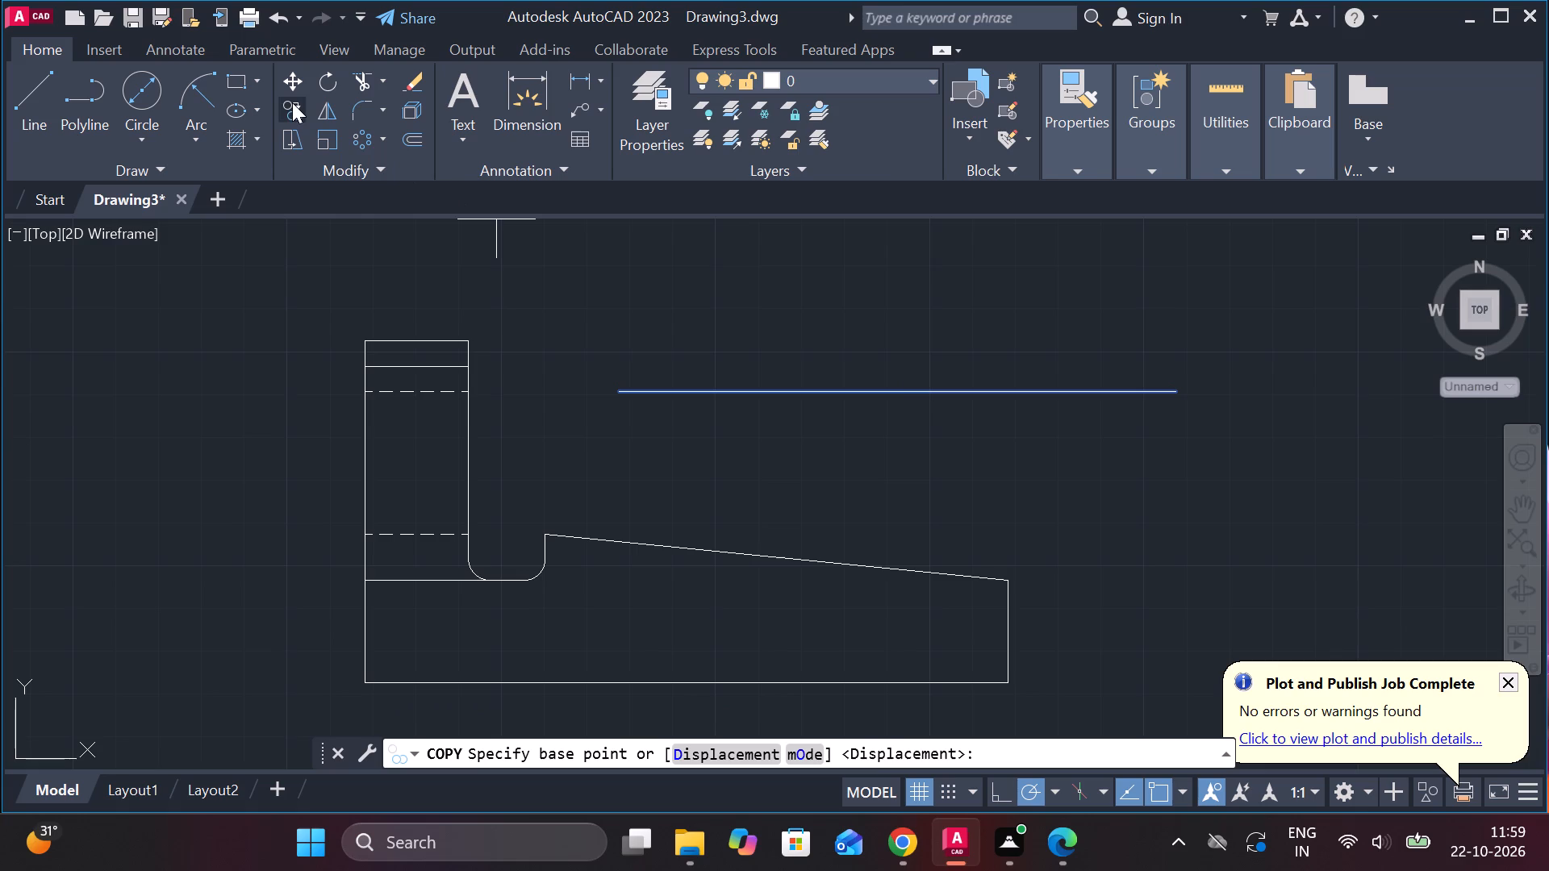
pyautogui.click(897, 397)
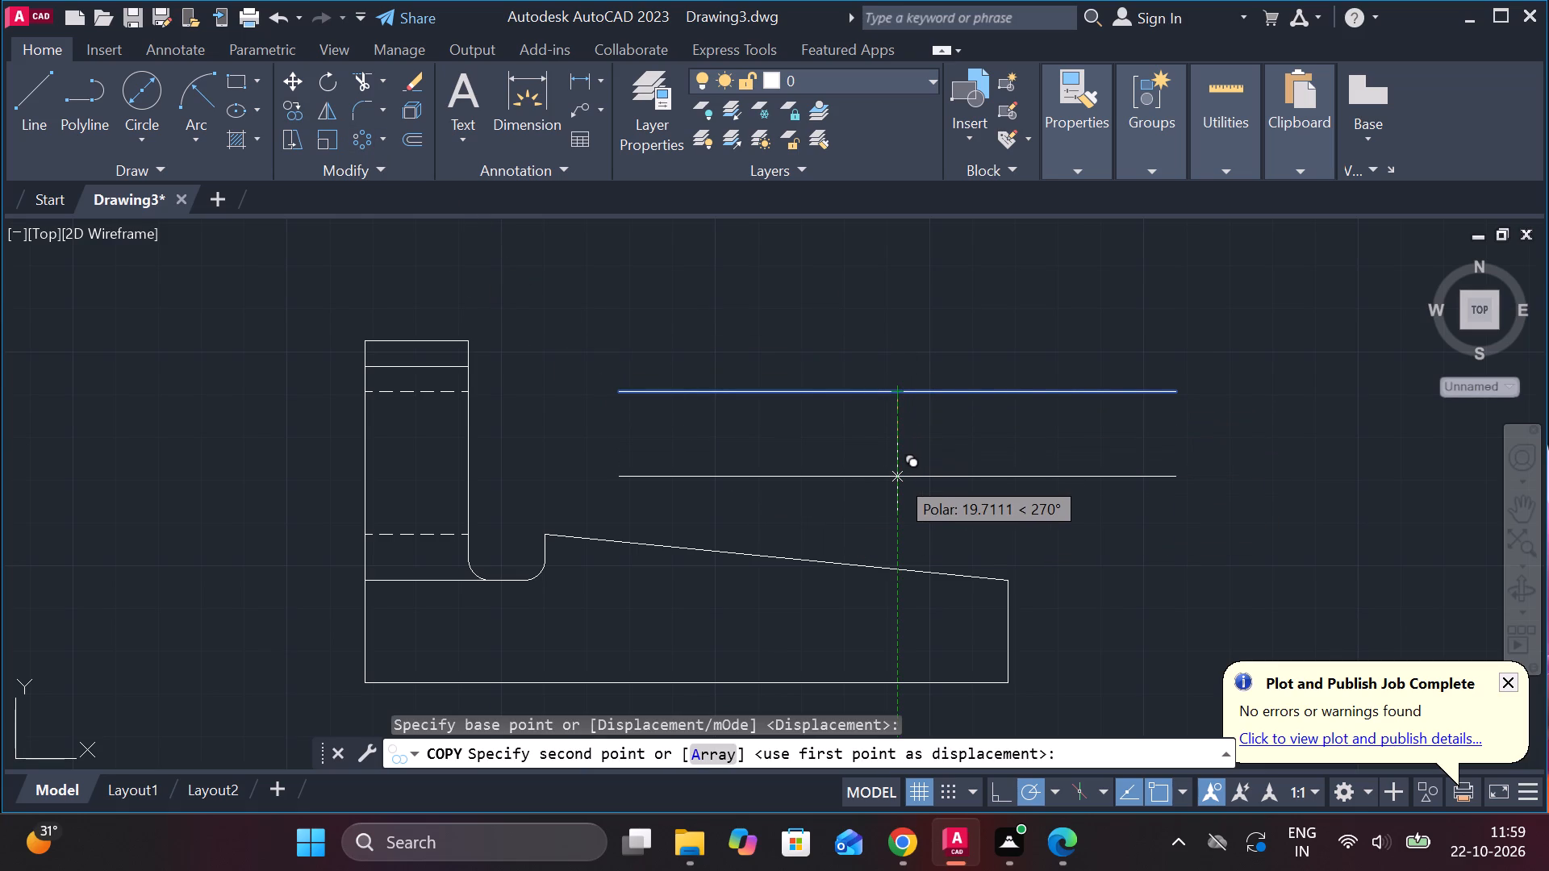
pyautogui.press('7')
pyautogui.press('Return')
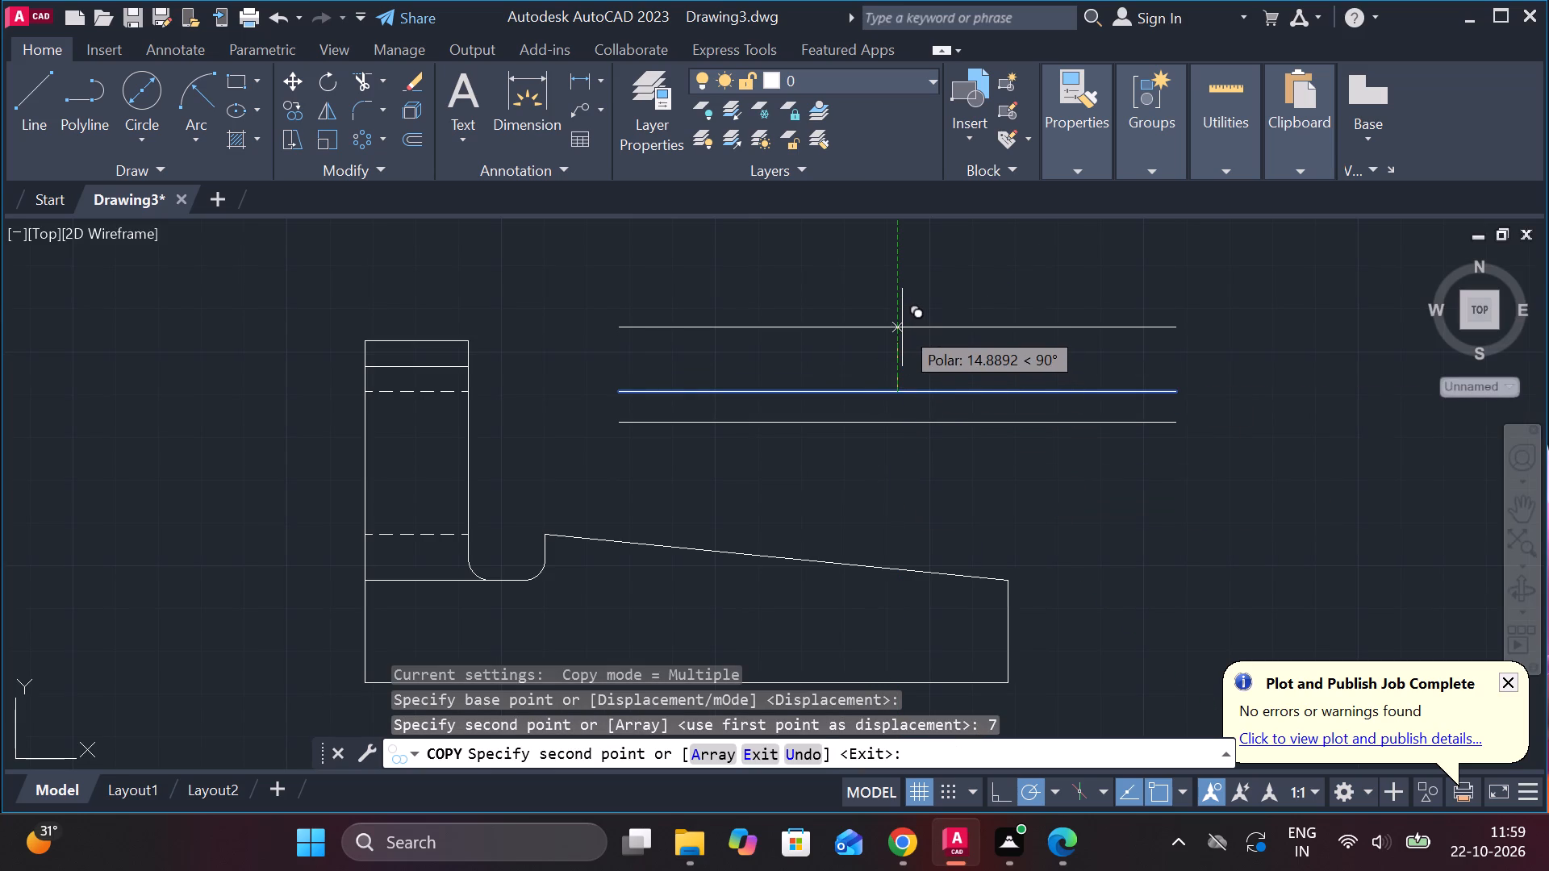
pyautogui.press('7')
pyautogui.press('Return')
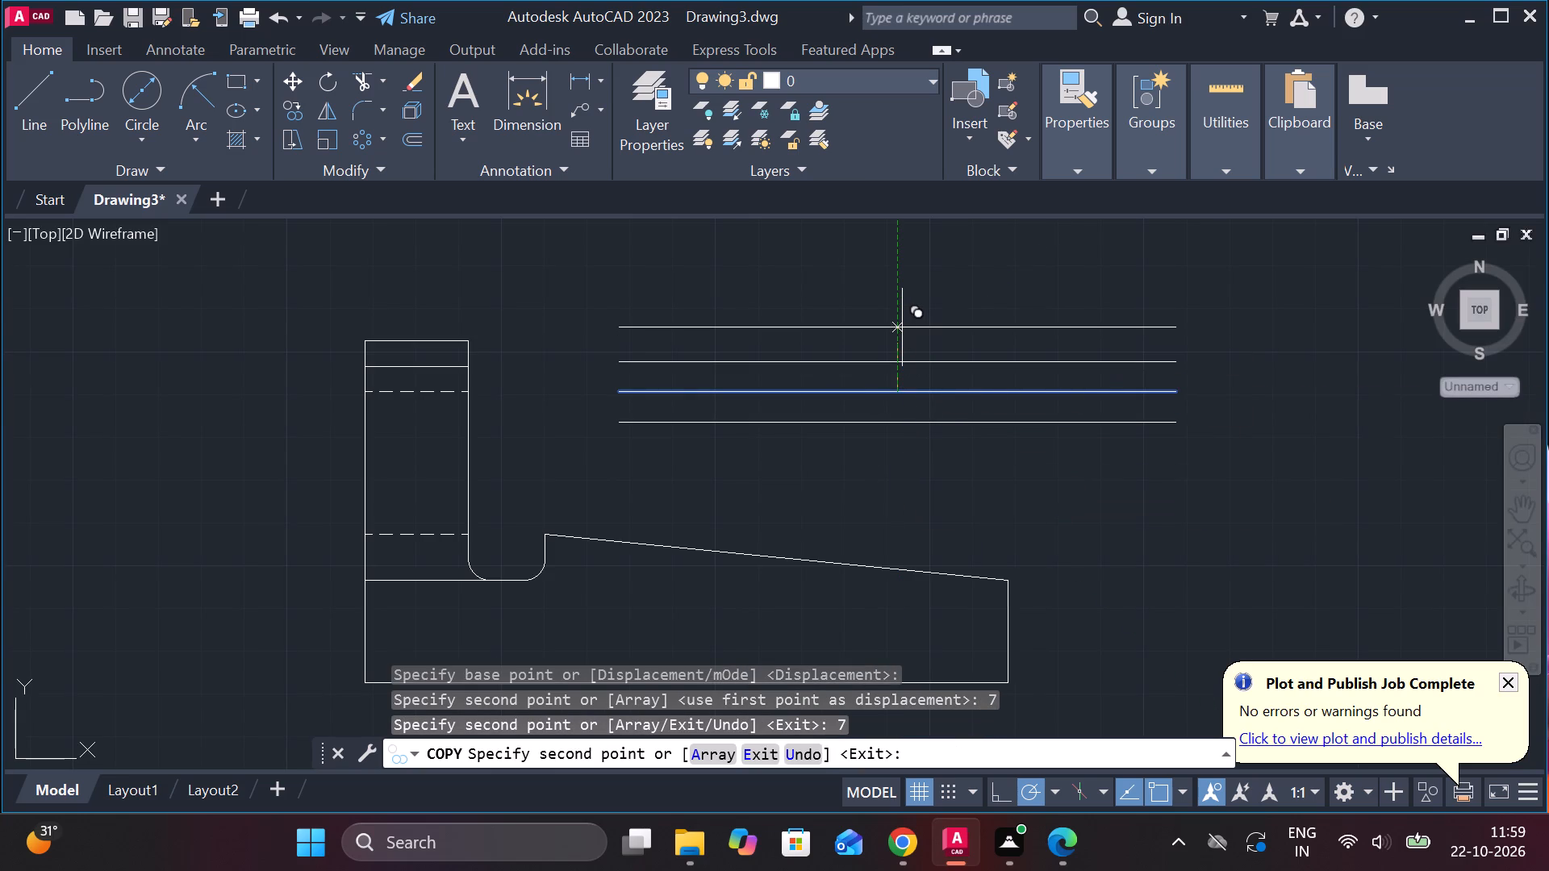
pyautogui.press('Escape')
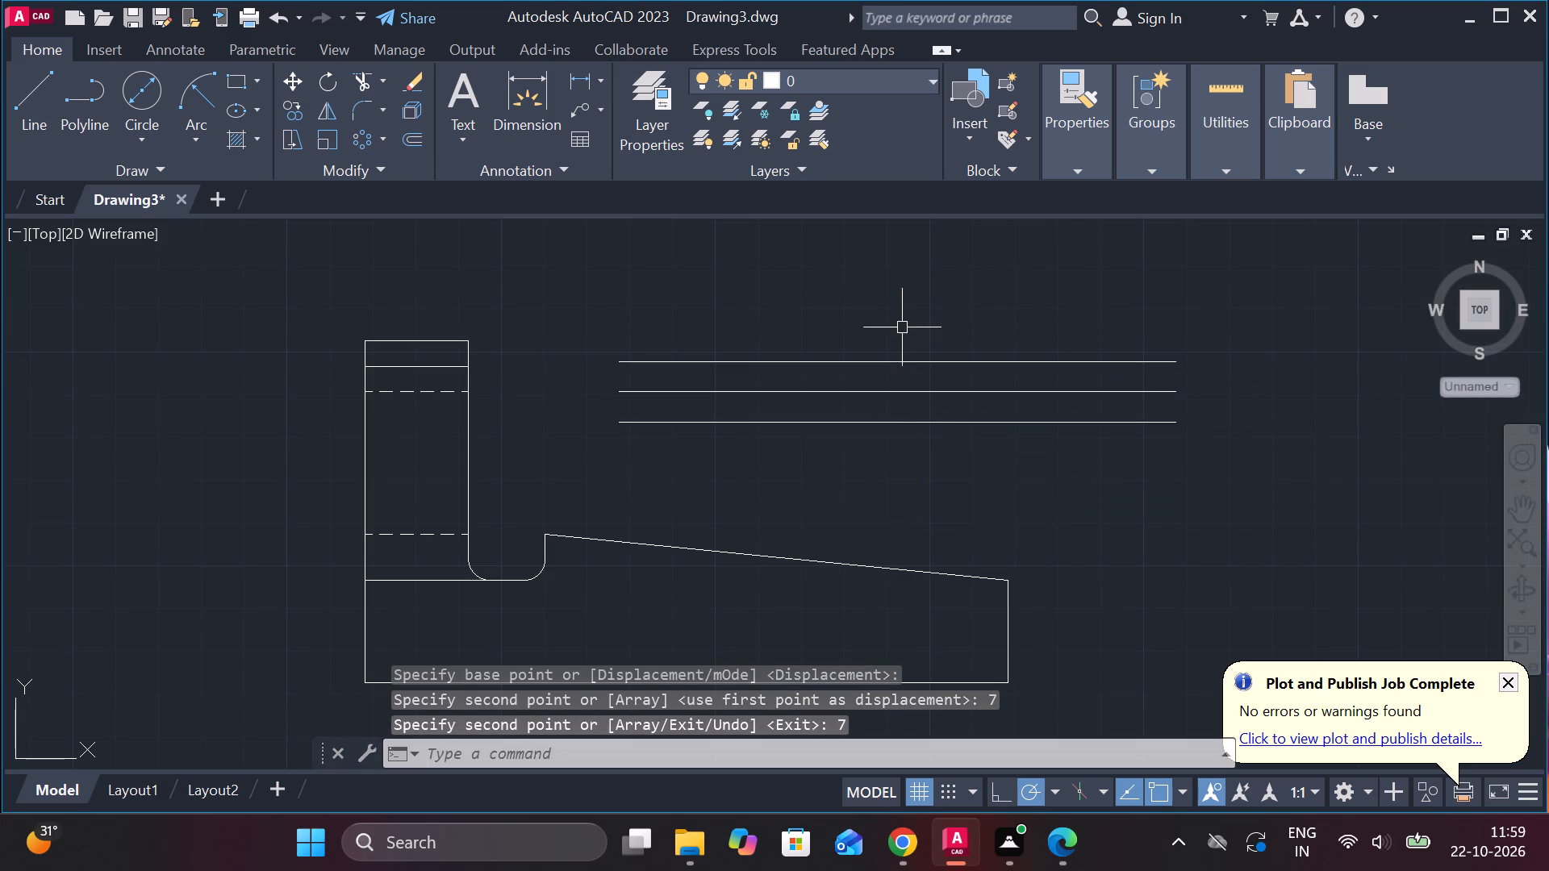
# Draw a vertical line joining the left ends of the top and bottom parallel lines.
pyautogui.moveTo(47, 91); pyautogui.dragTo(54, 92)
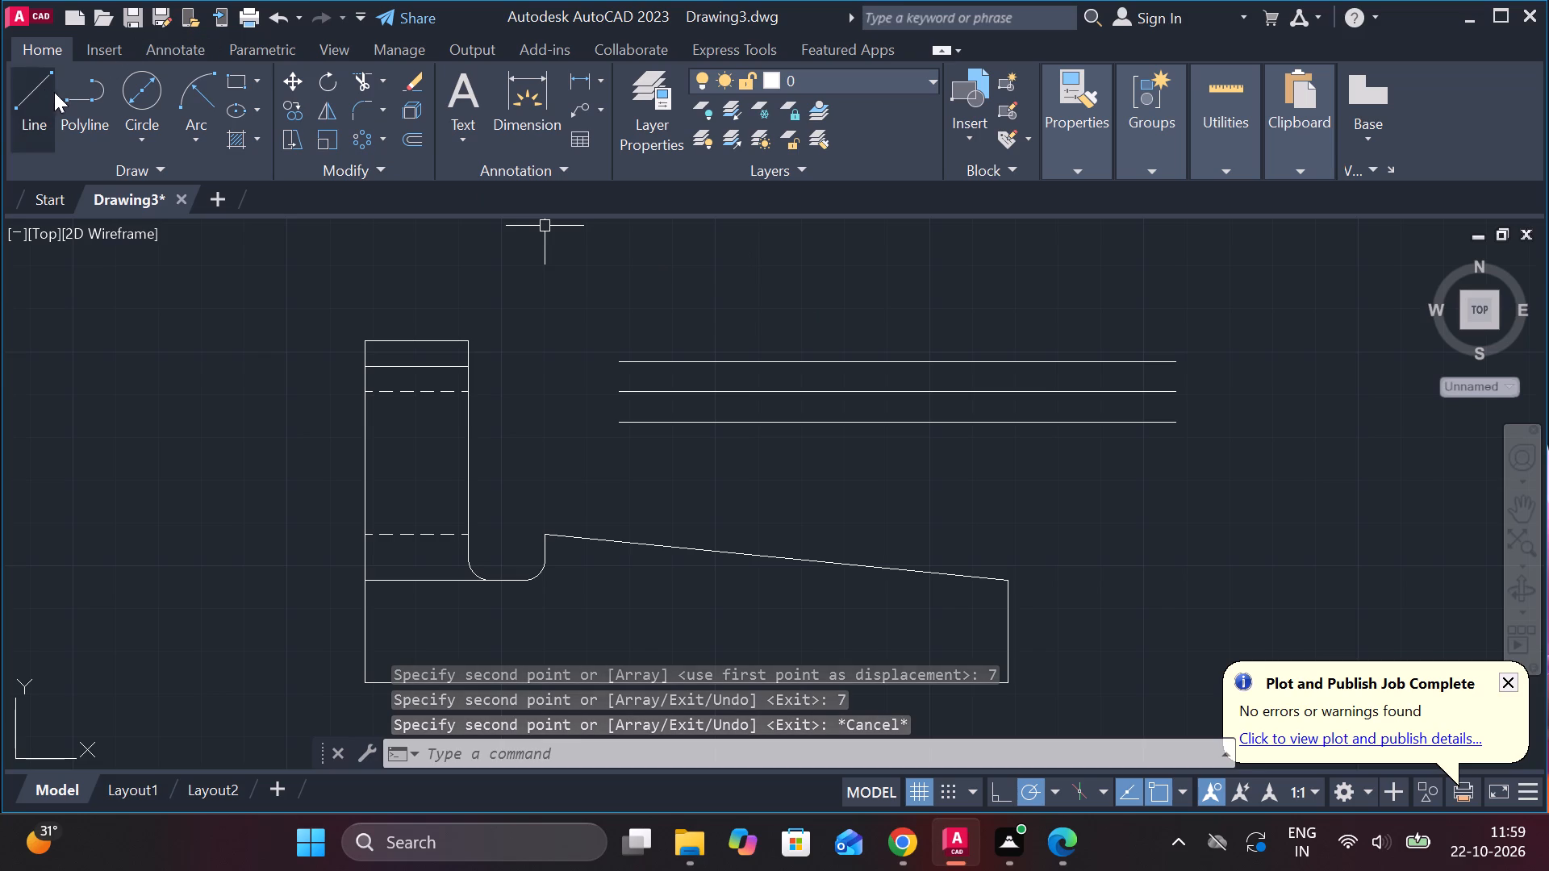
pyautogui.moveTo(54, 92); pyautogui.dragTo(57, 94)
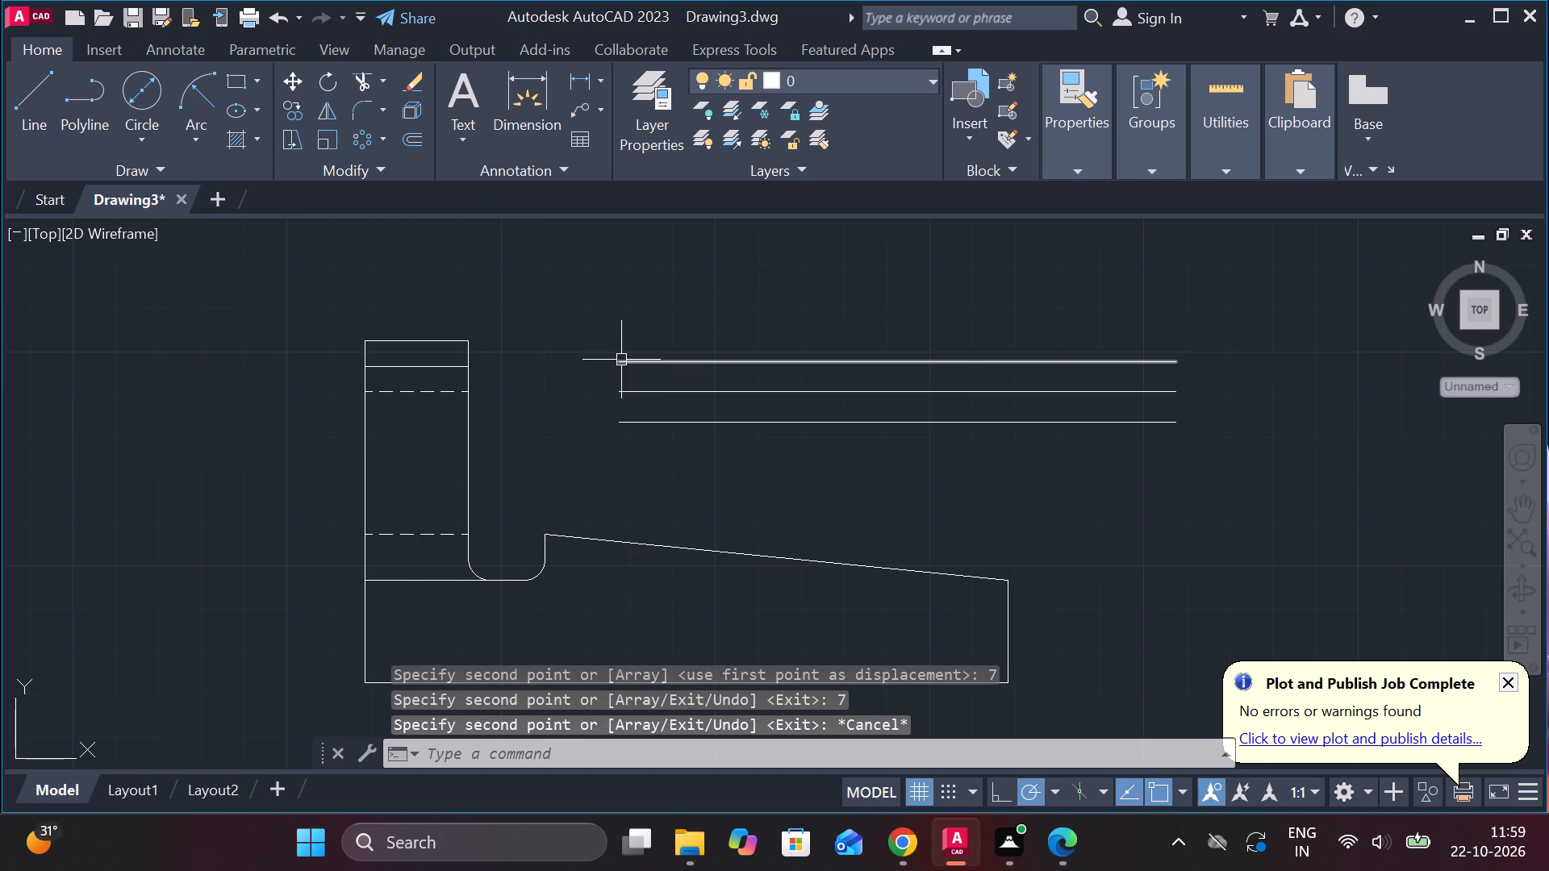
pyautogui.scroll(2, 622, 358)
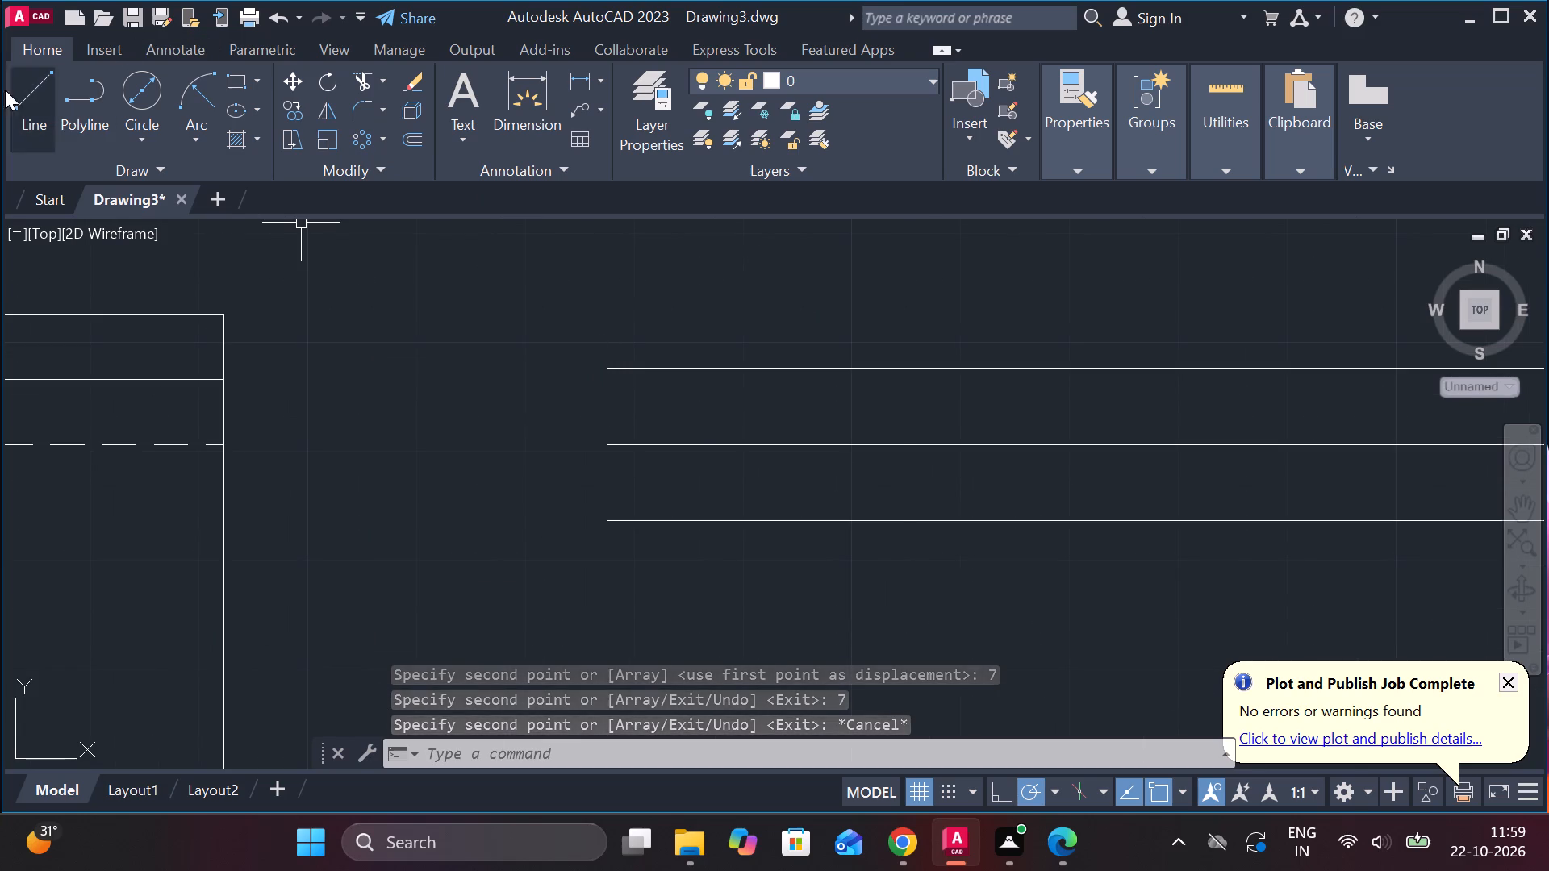
pyautogui.click(21, 91)
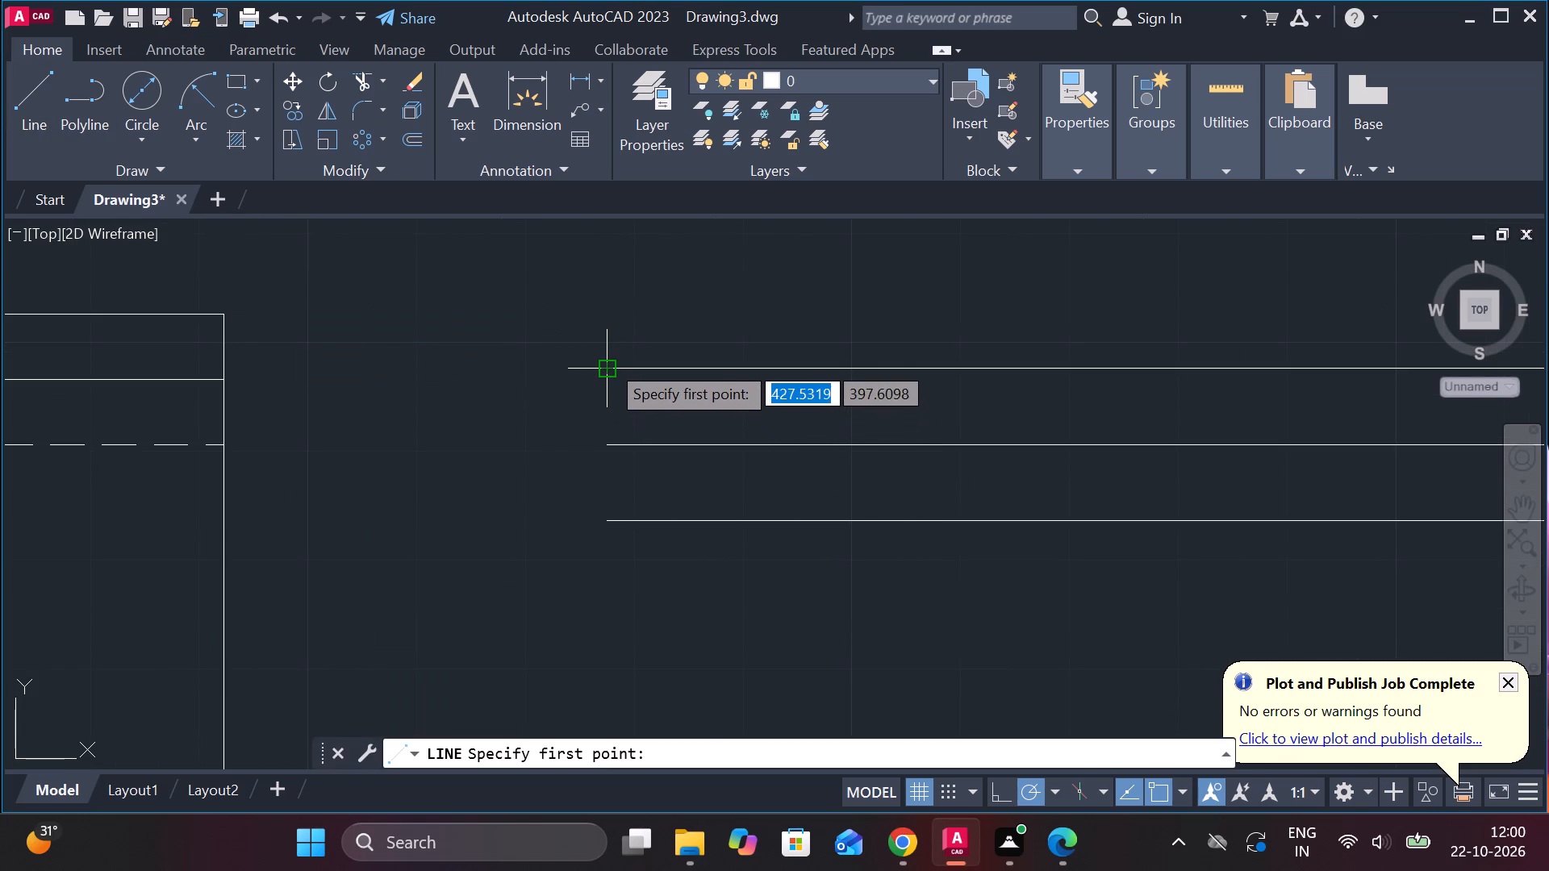
pyautogui.click(607, 361)
pyautogui.click(599, 526)
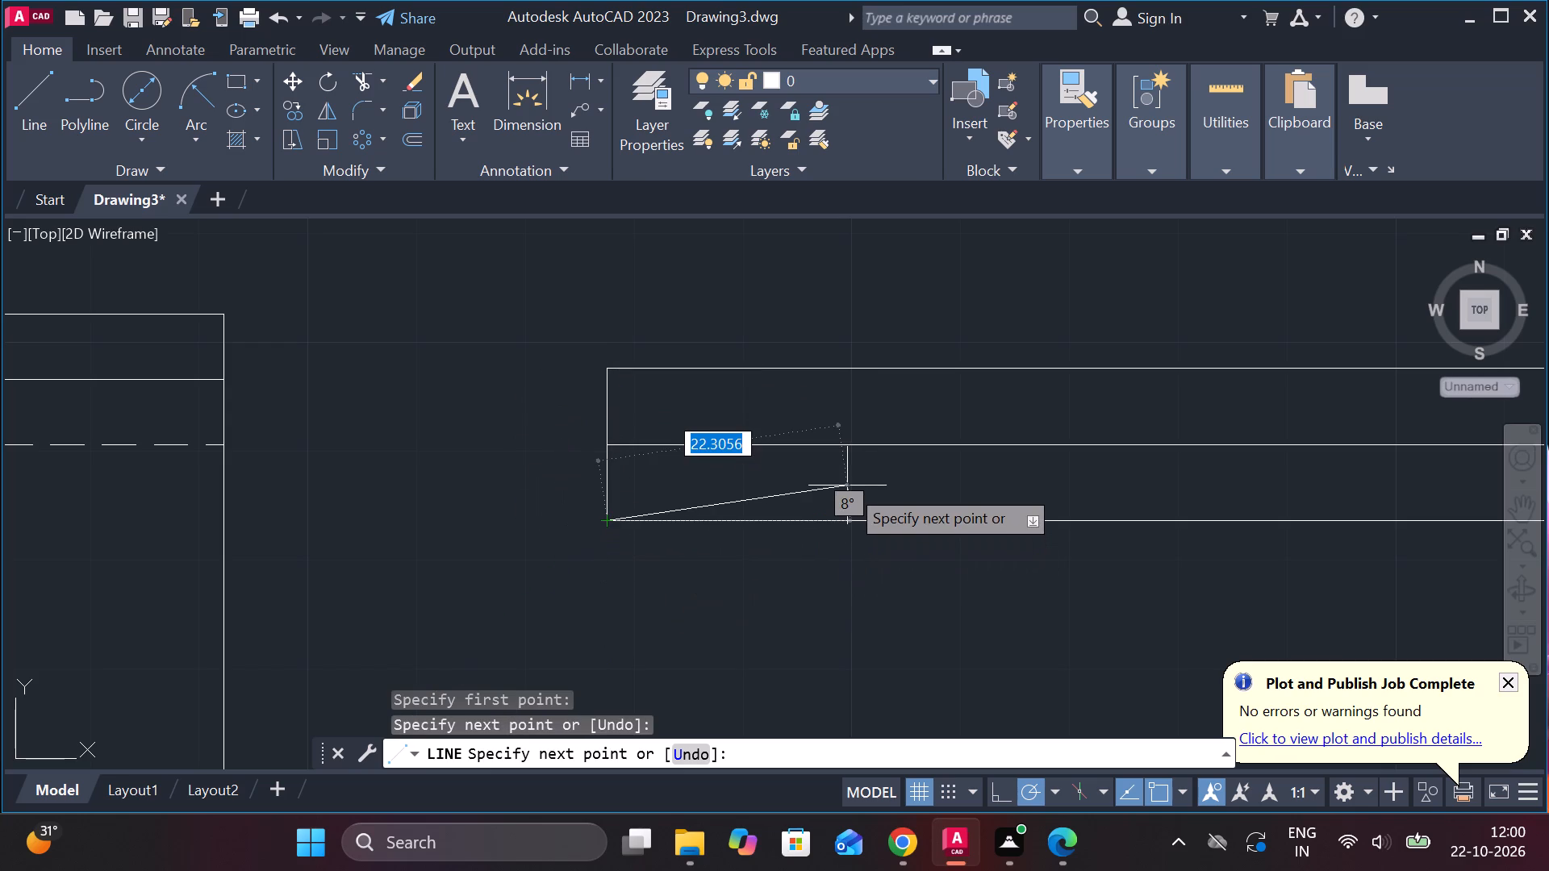
pyautogui.press('Escape')
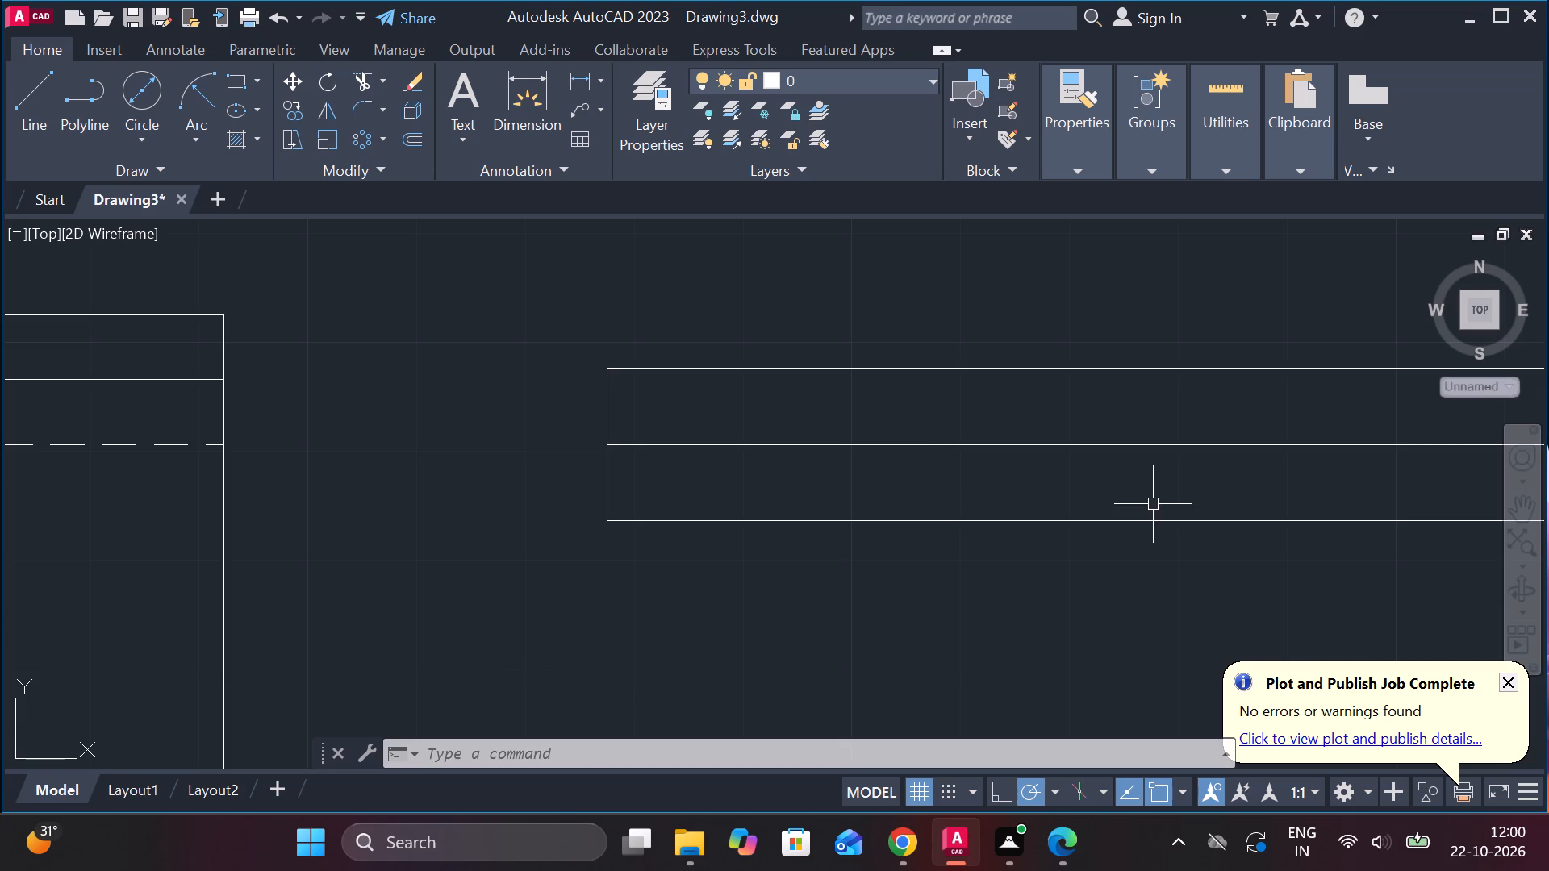
# Draw a vertical line joining the right ends of the top and bottom parallel lines.
pyautogui.scroll(-3, 1161, 498)
pyautogui.scroll(3, 1426, 501)
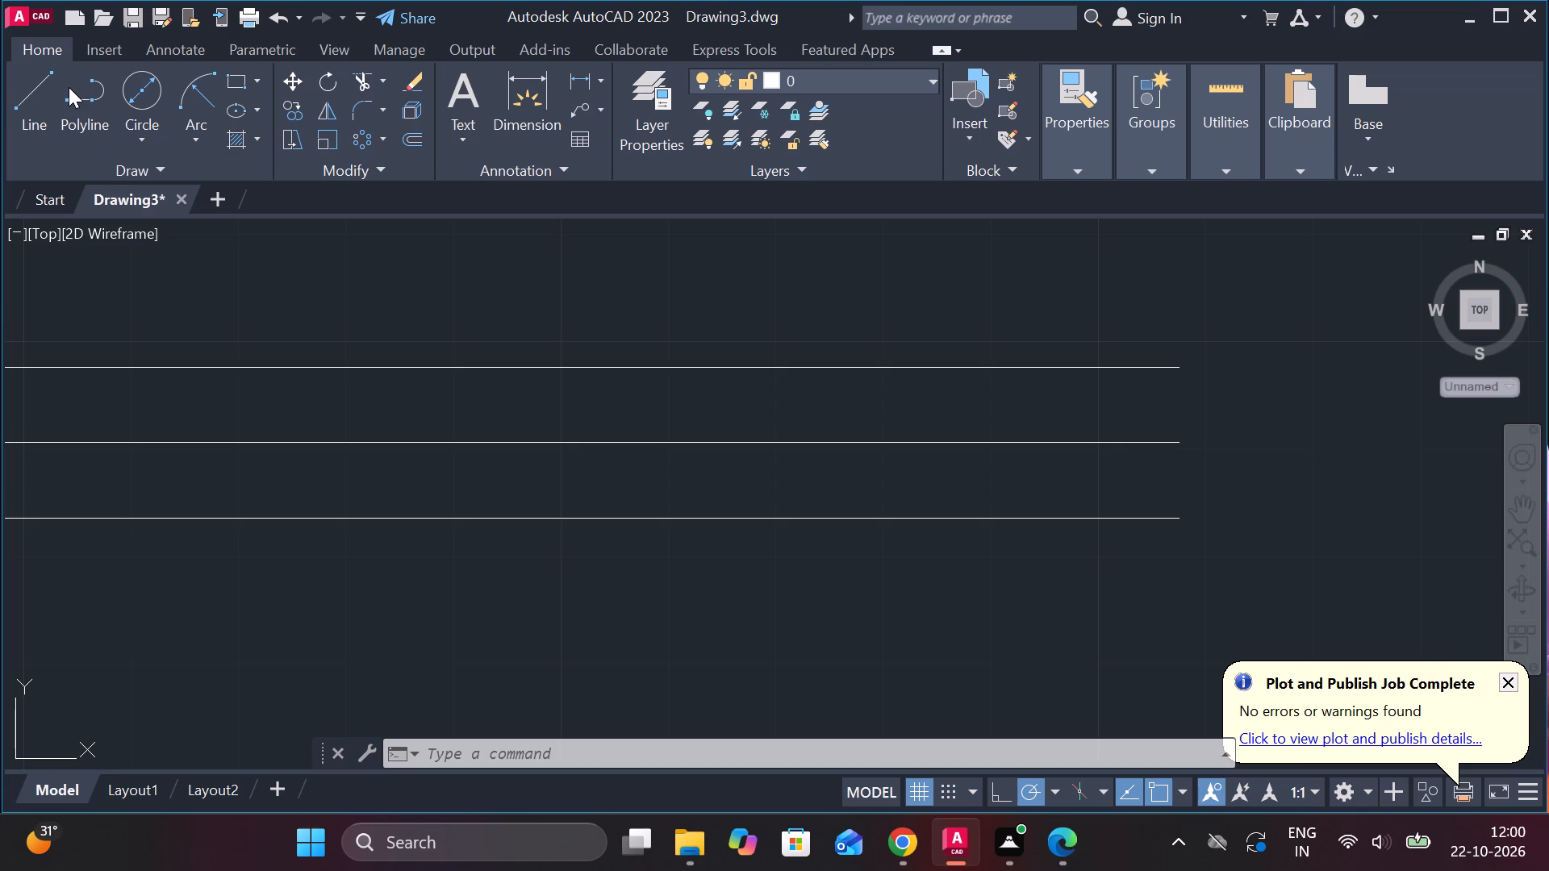
pyautogui.click(47, 114)
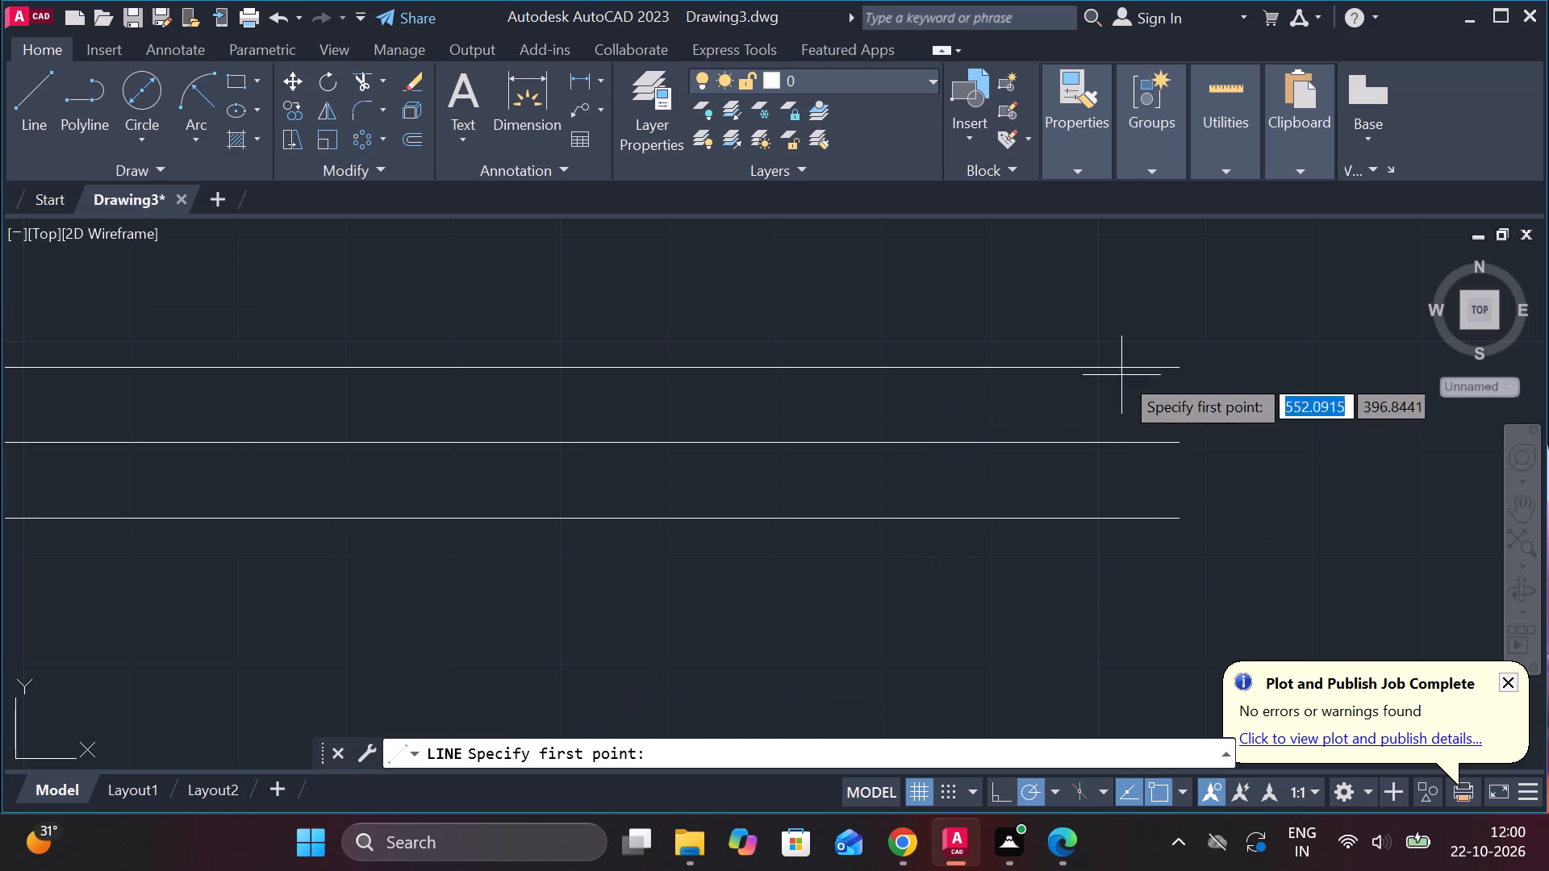
pyautogui.click(1176, 373)
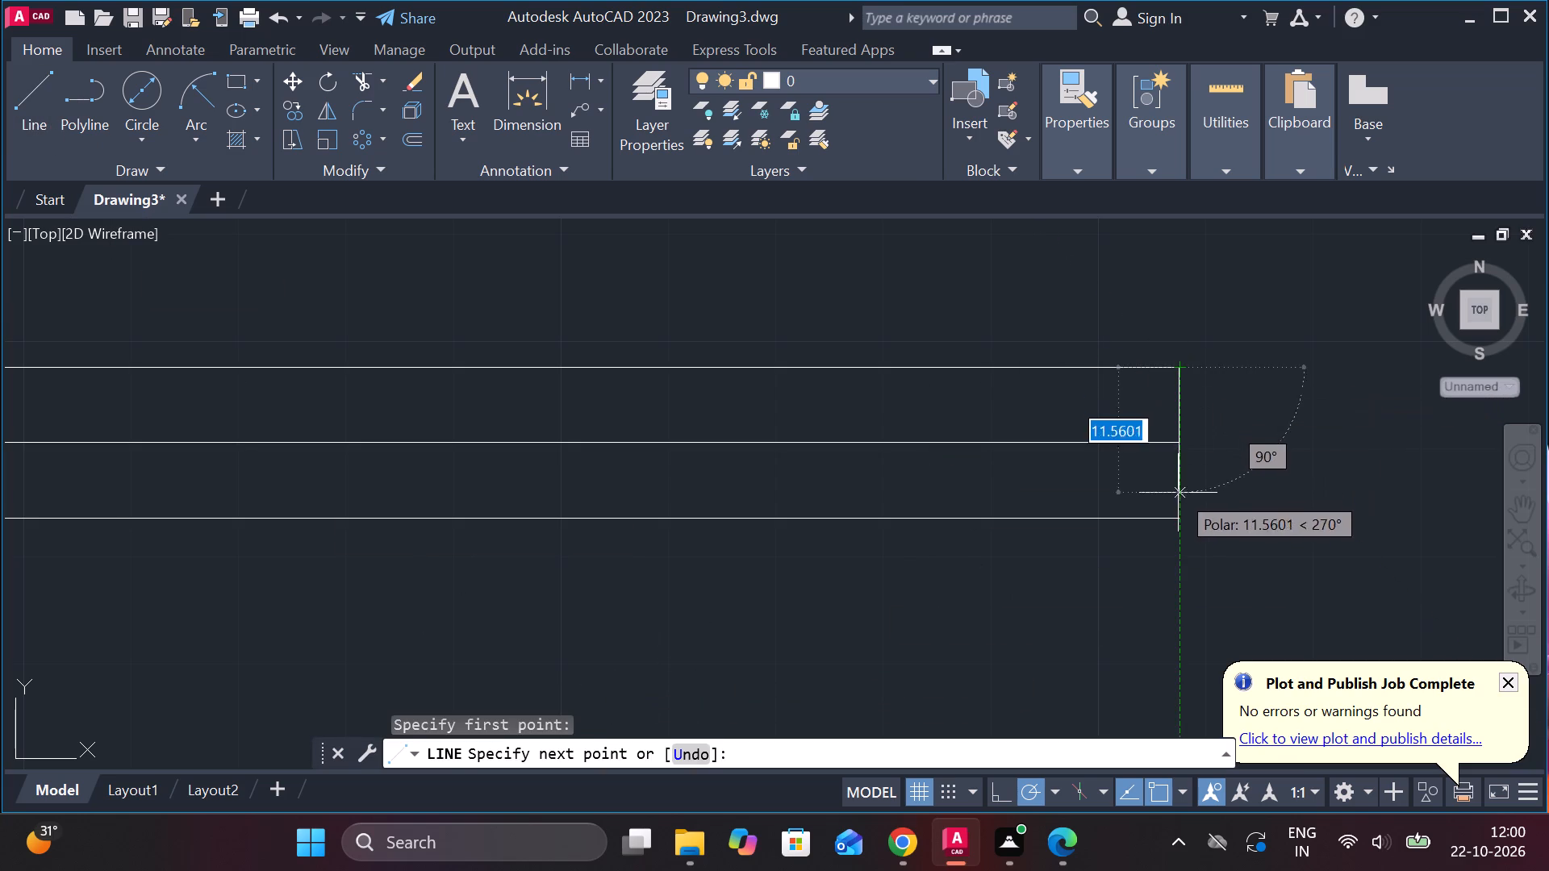
pyautogui.click(1179, 519)
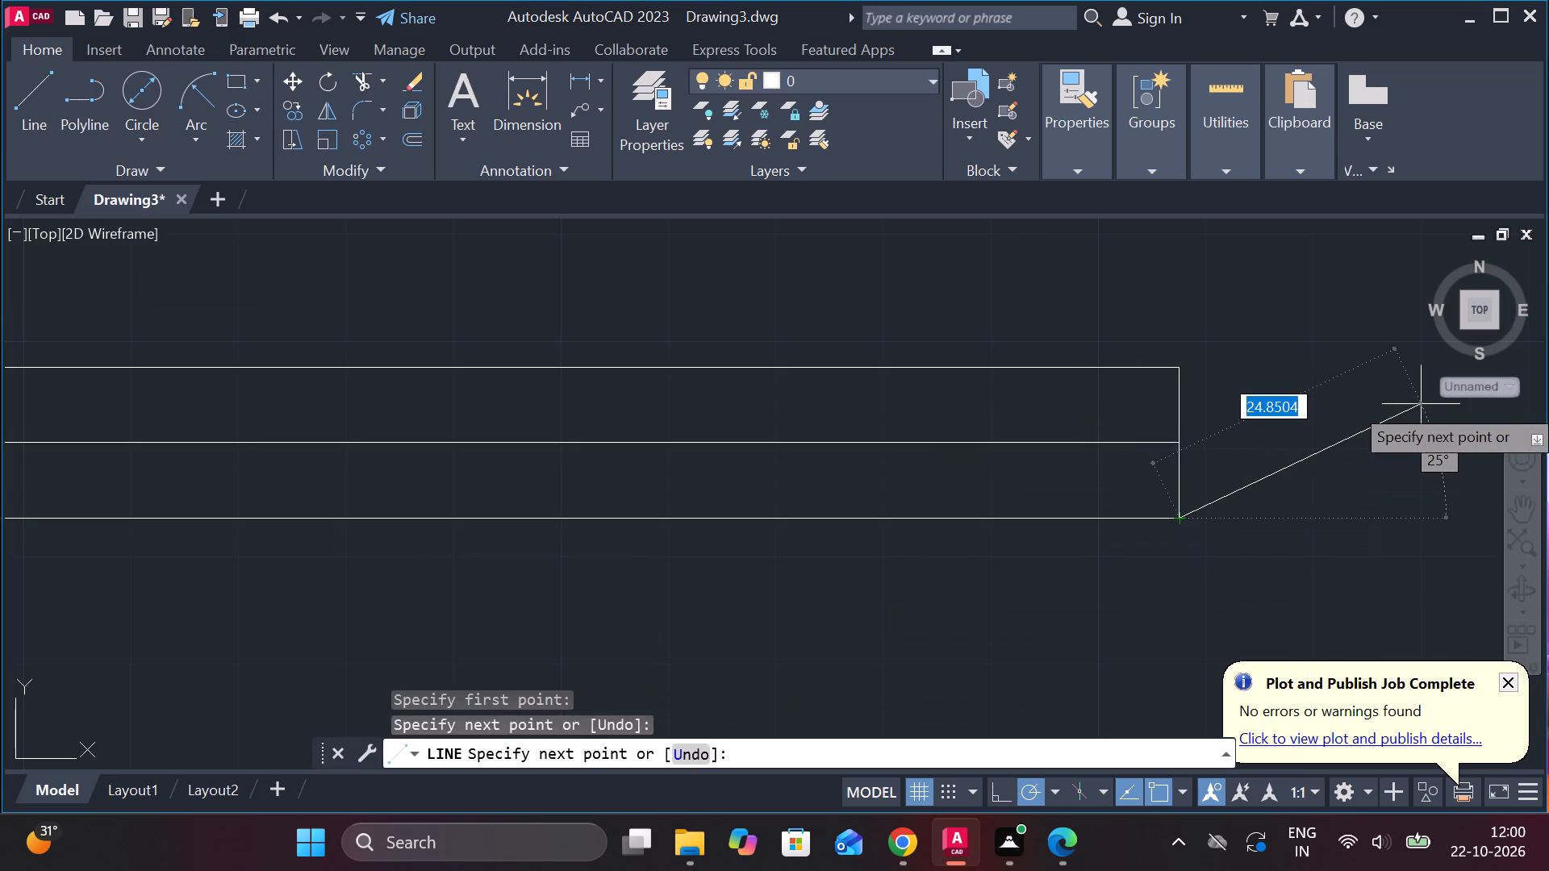
pyautogui.press('Escape')
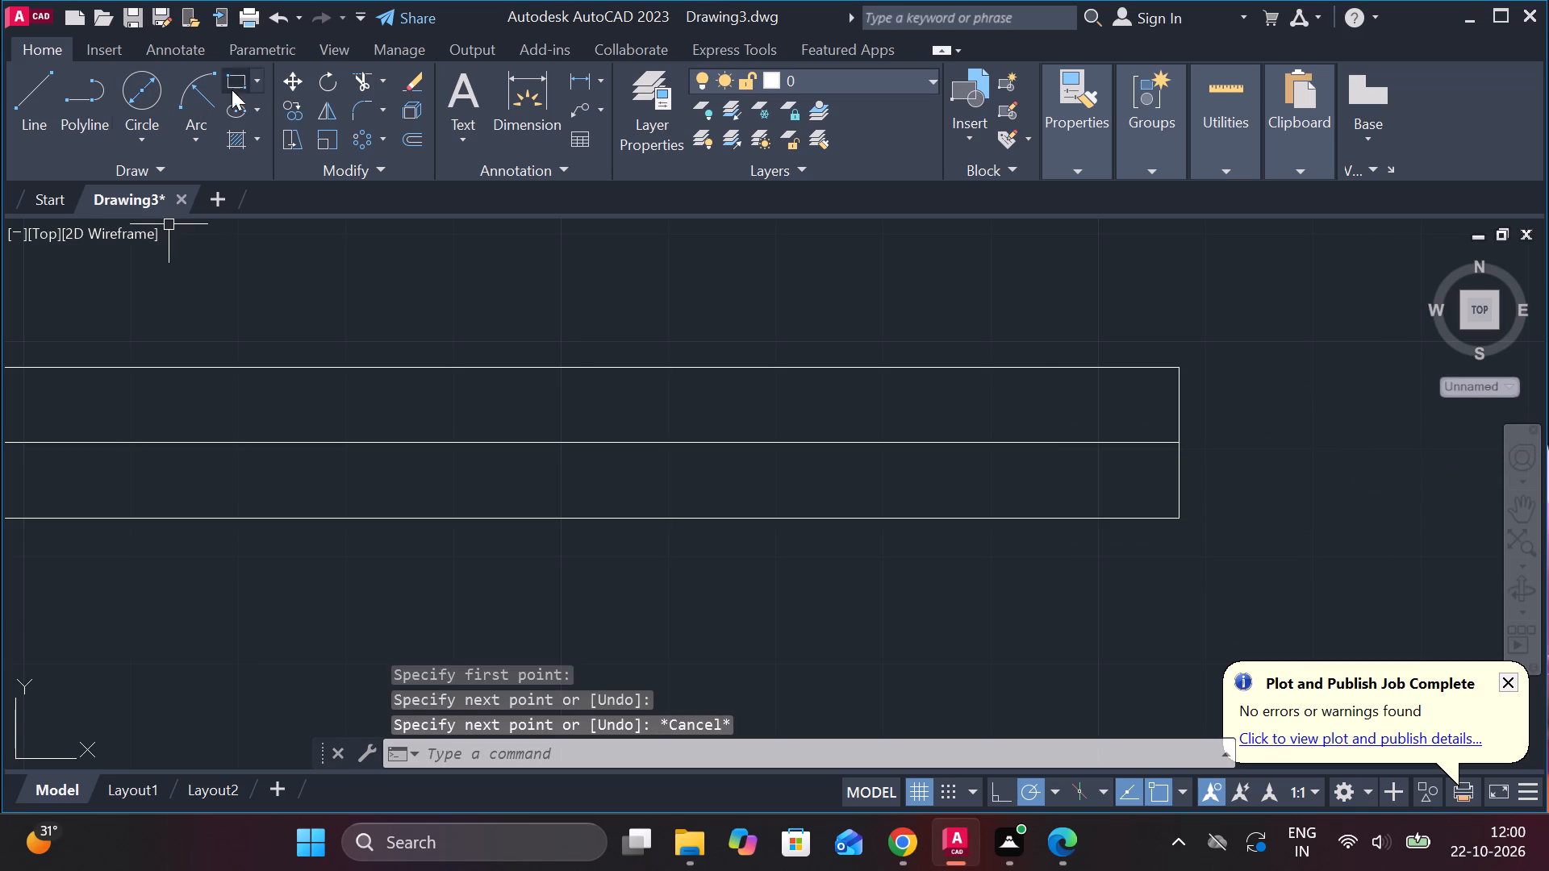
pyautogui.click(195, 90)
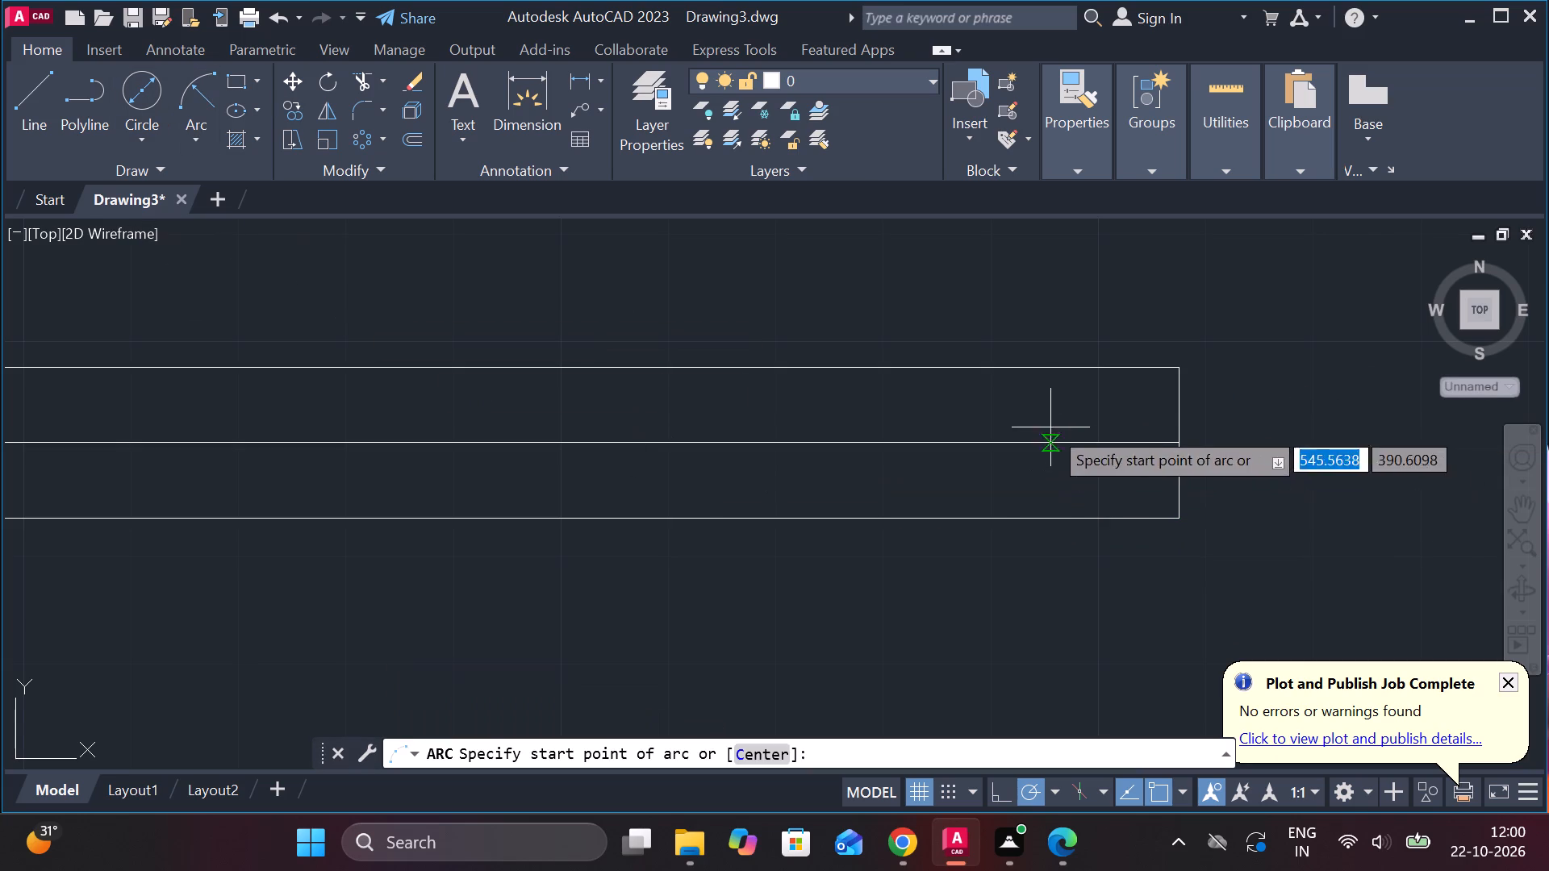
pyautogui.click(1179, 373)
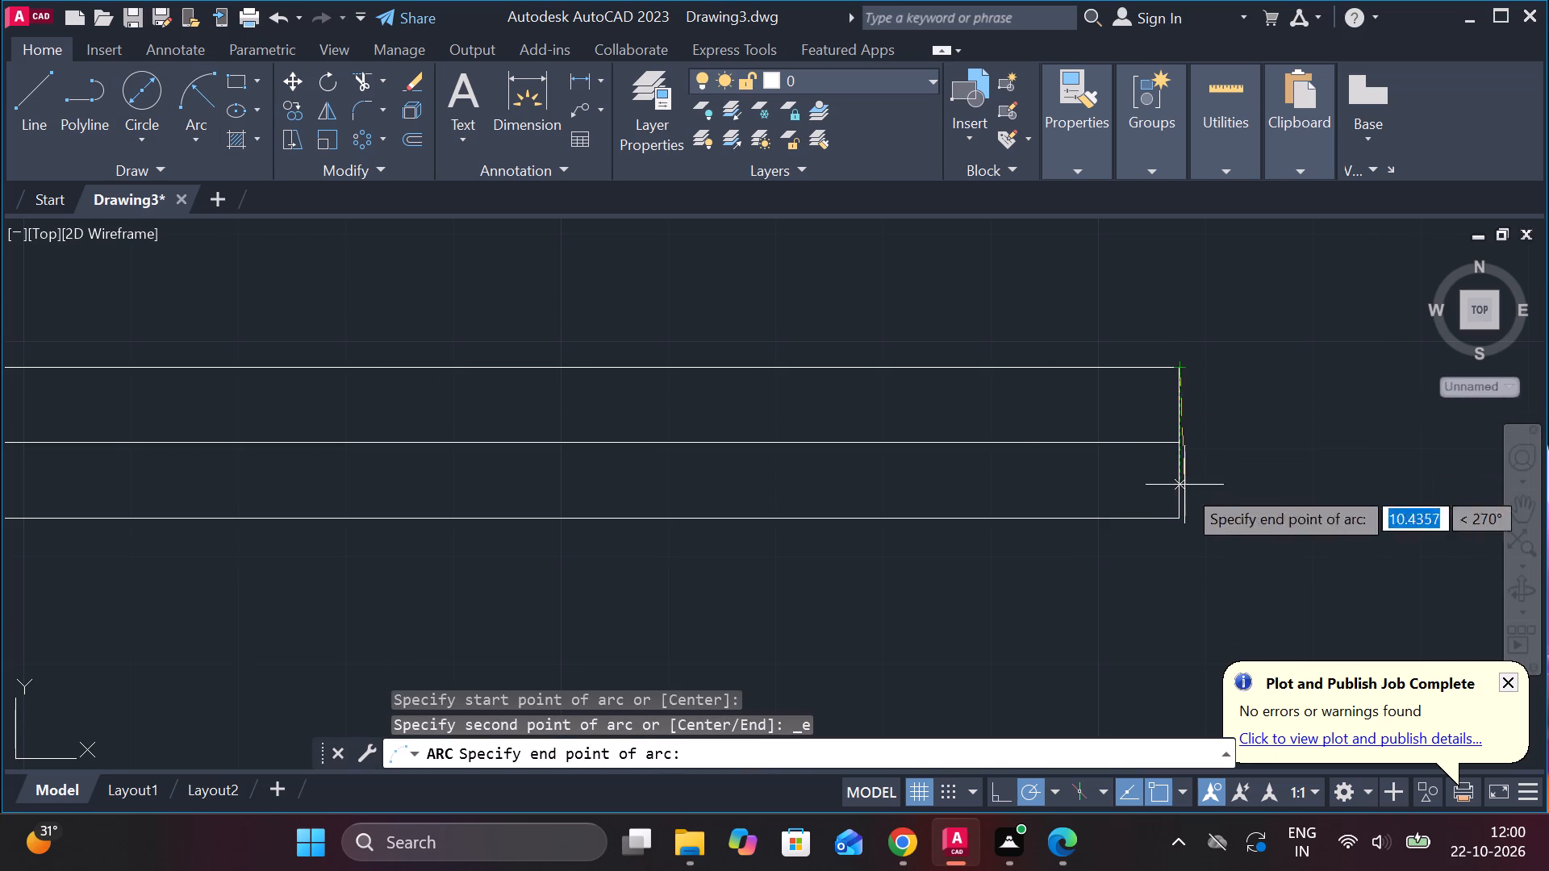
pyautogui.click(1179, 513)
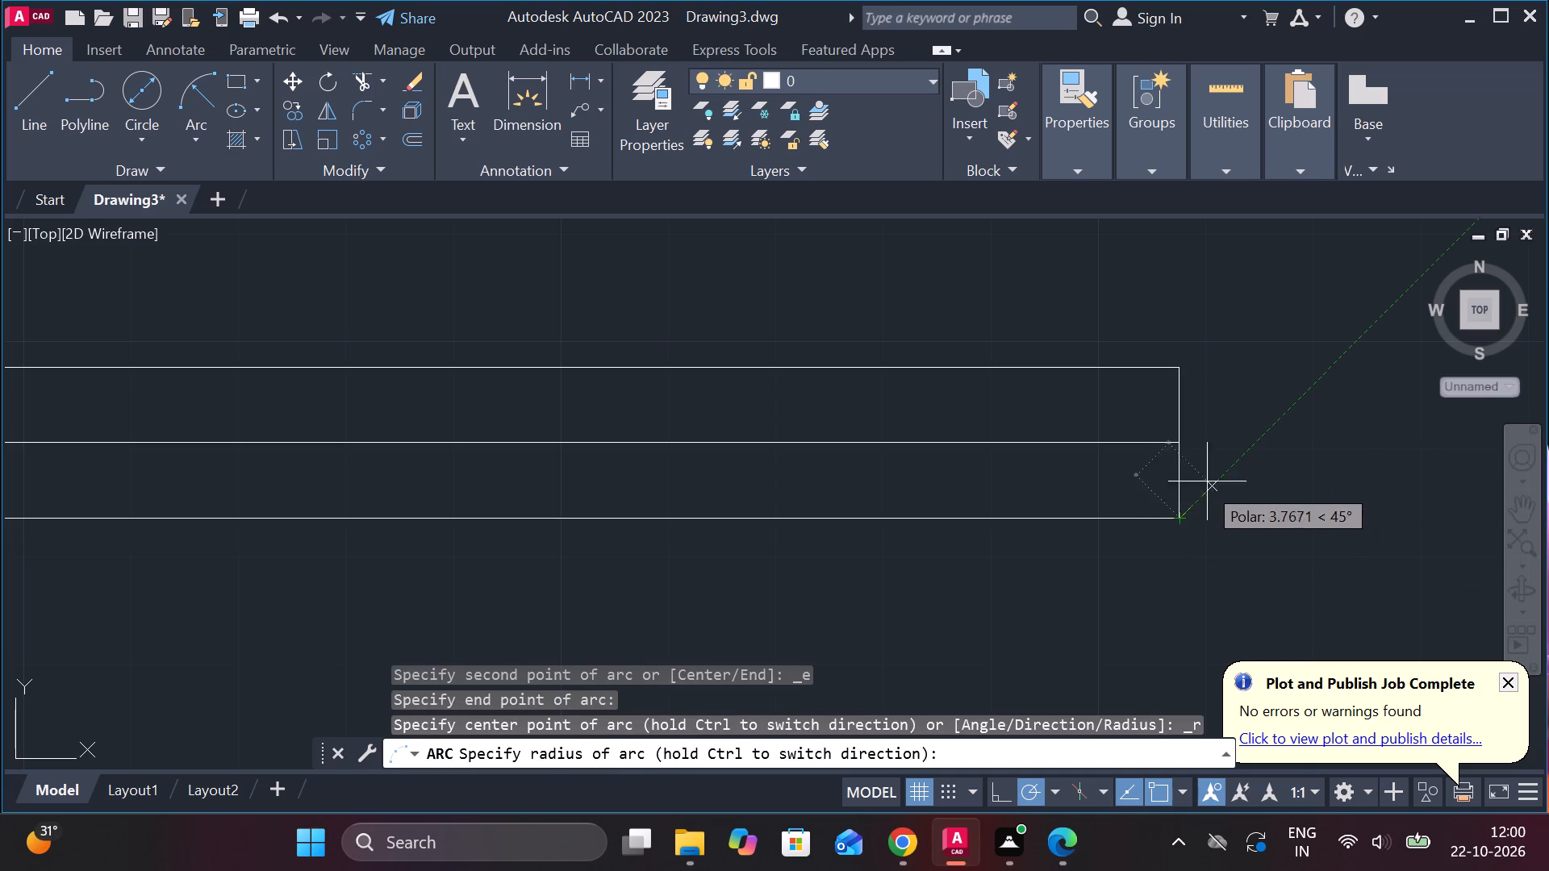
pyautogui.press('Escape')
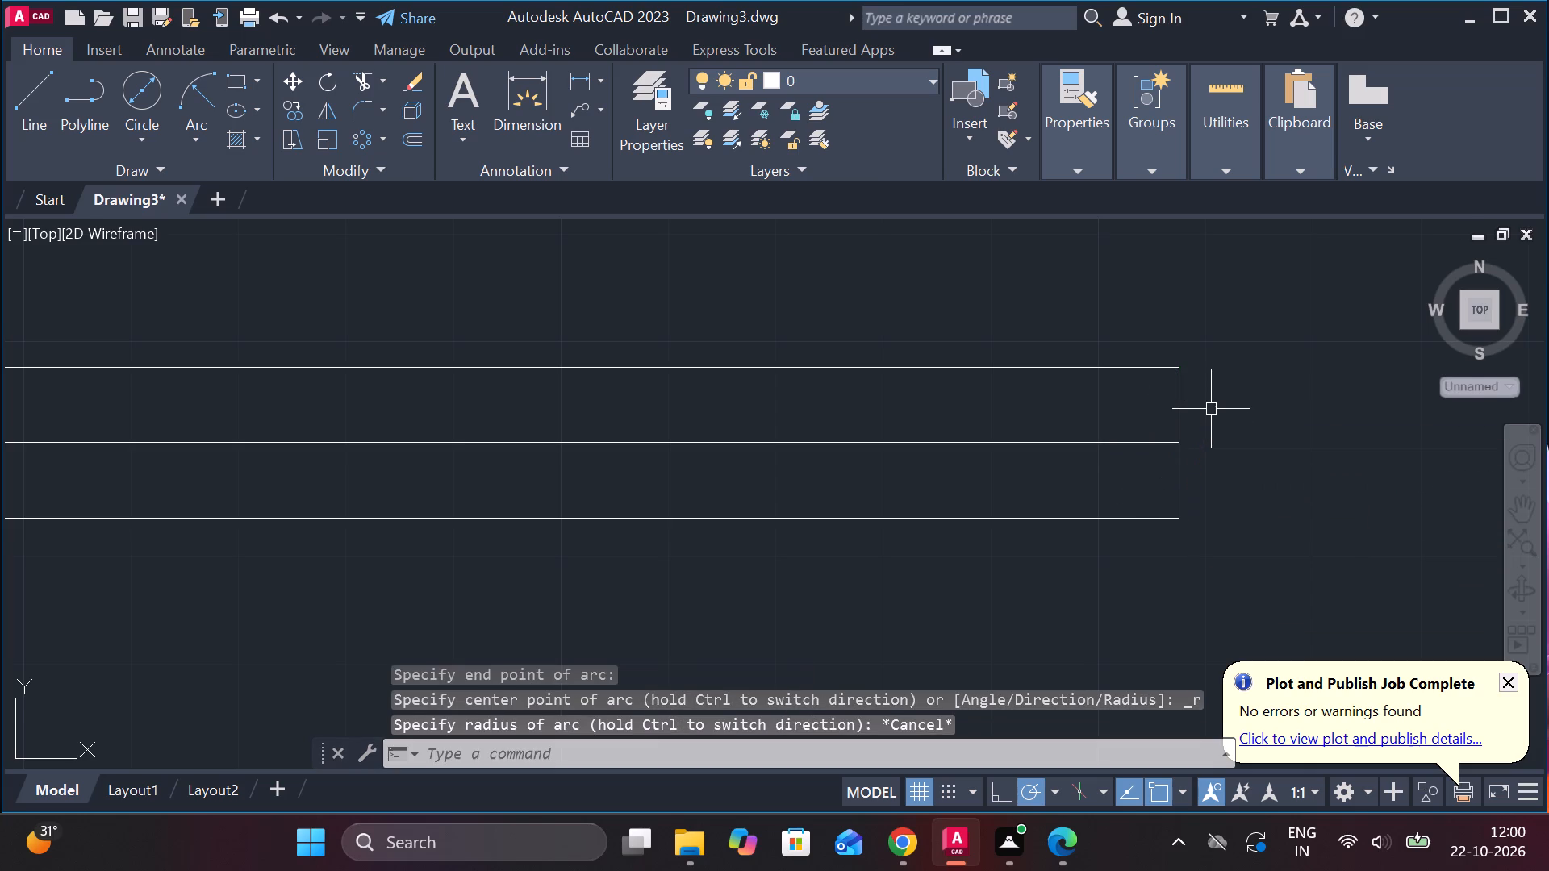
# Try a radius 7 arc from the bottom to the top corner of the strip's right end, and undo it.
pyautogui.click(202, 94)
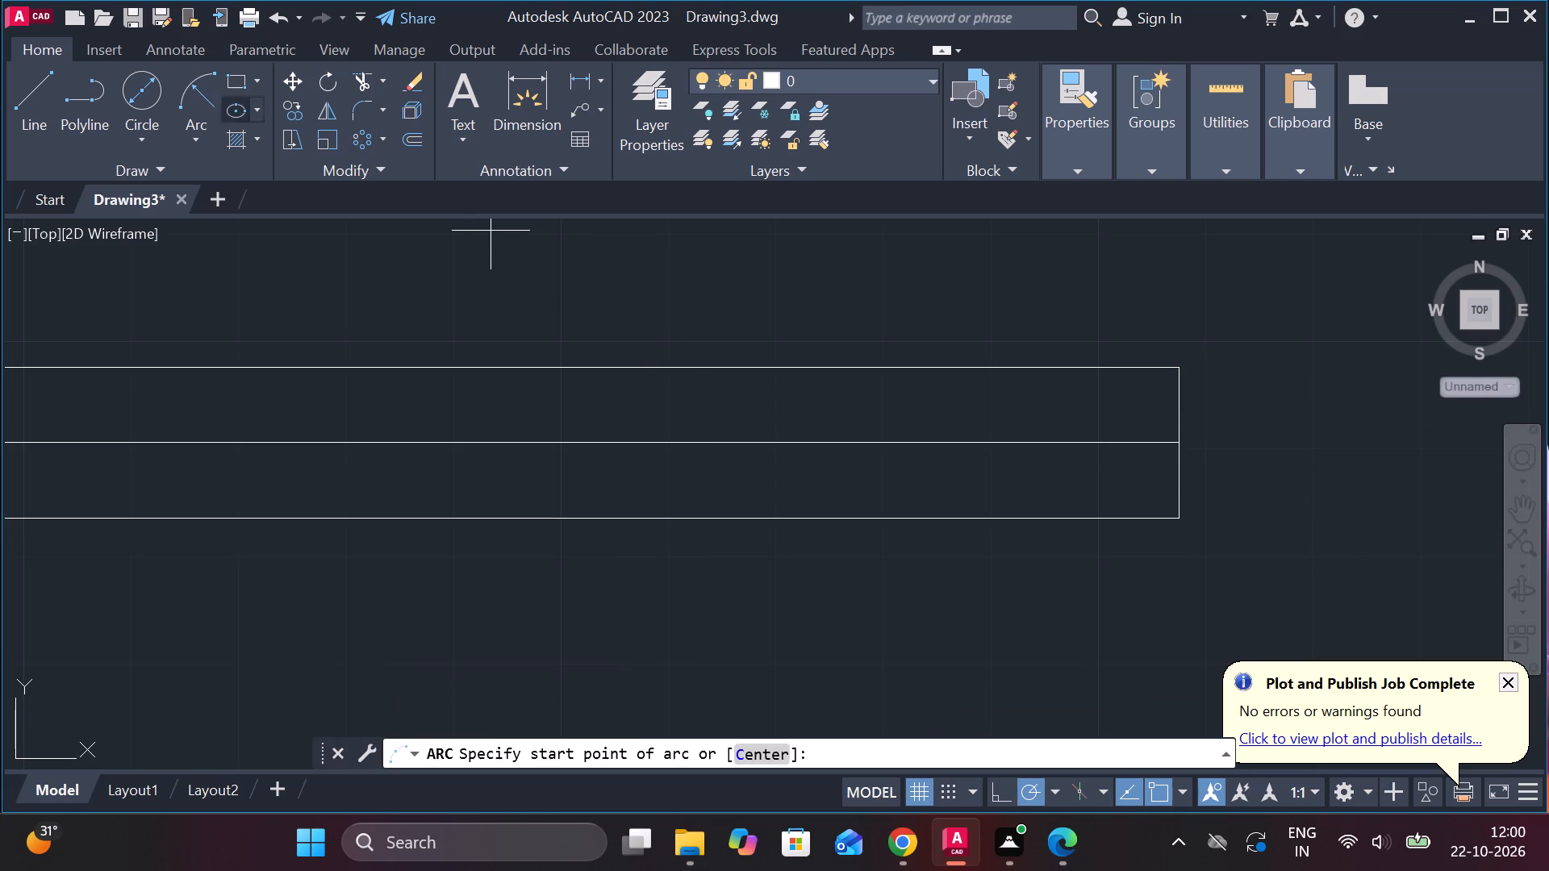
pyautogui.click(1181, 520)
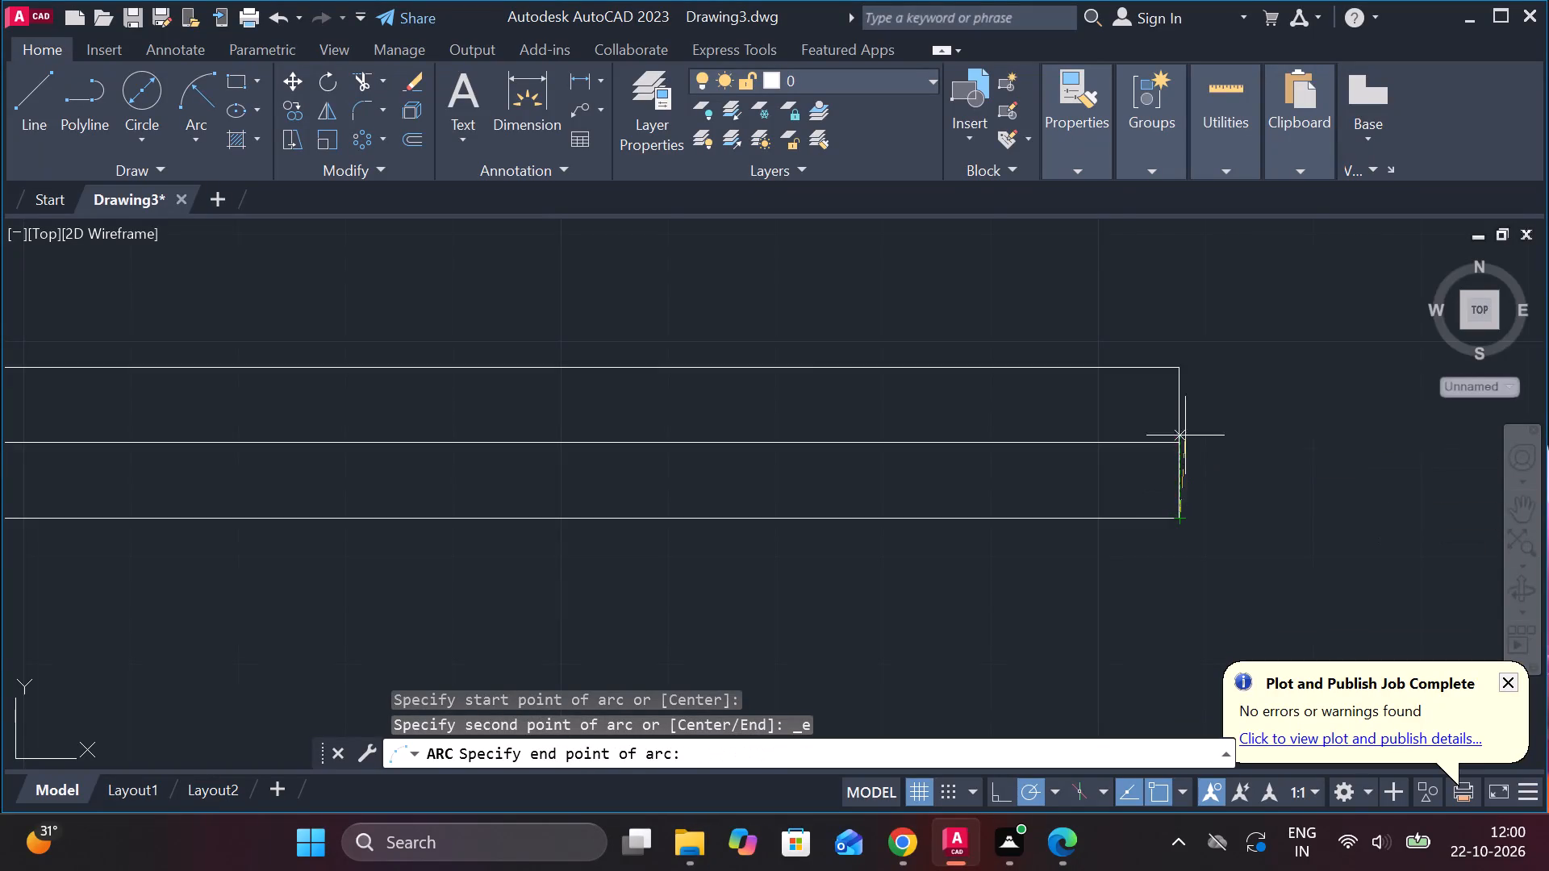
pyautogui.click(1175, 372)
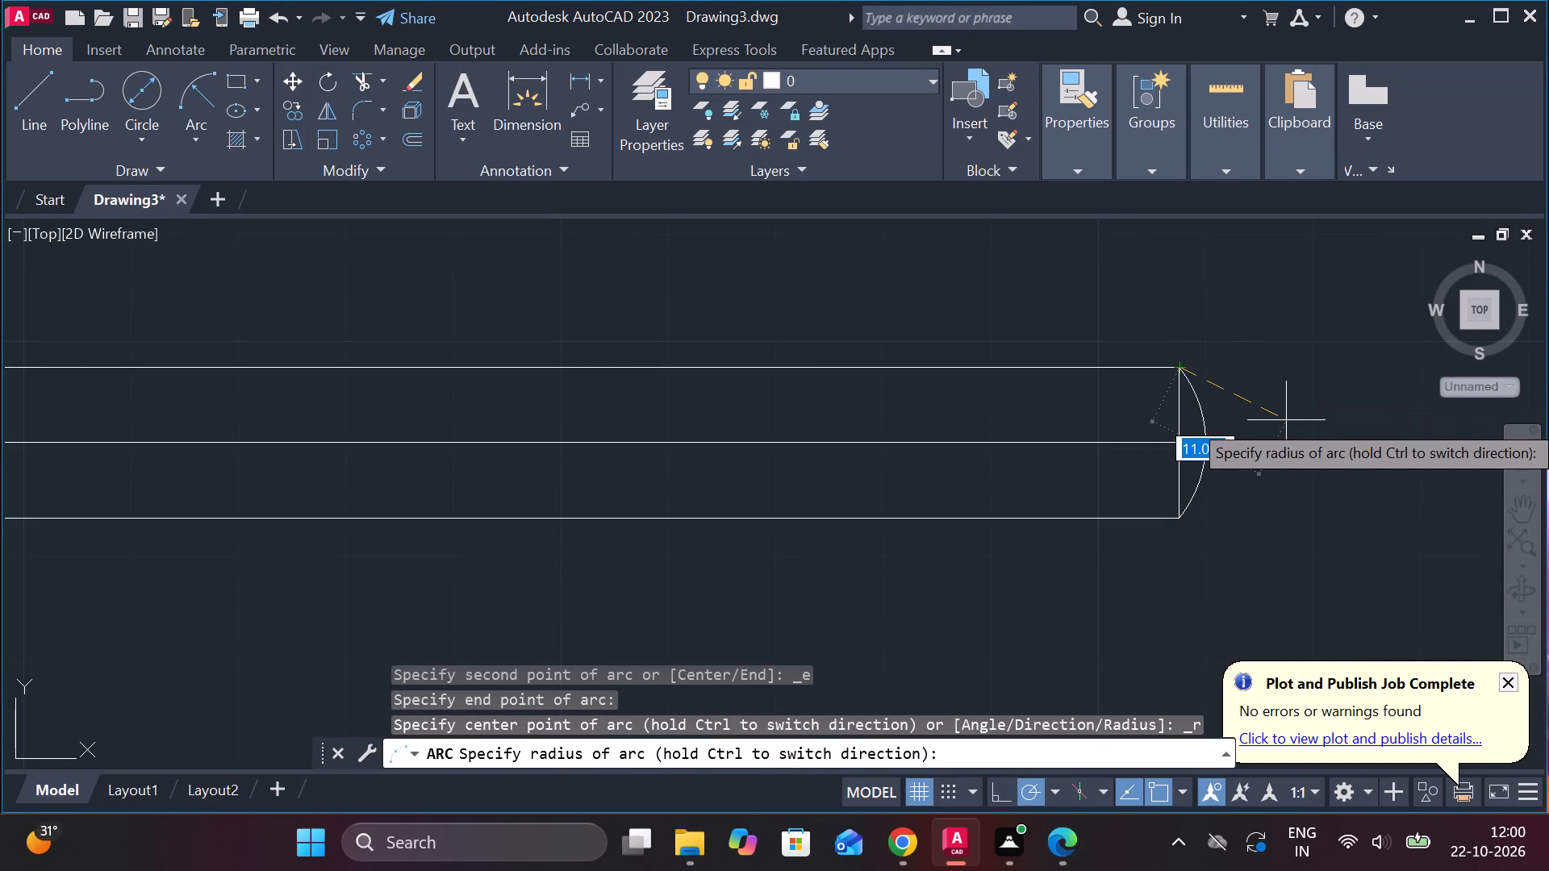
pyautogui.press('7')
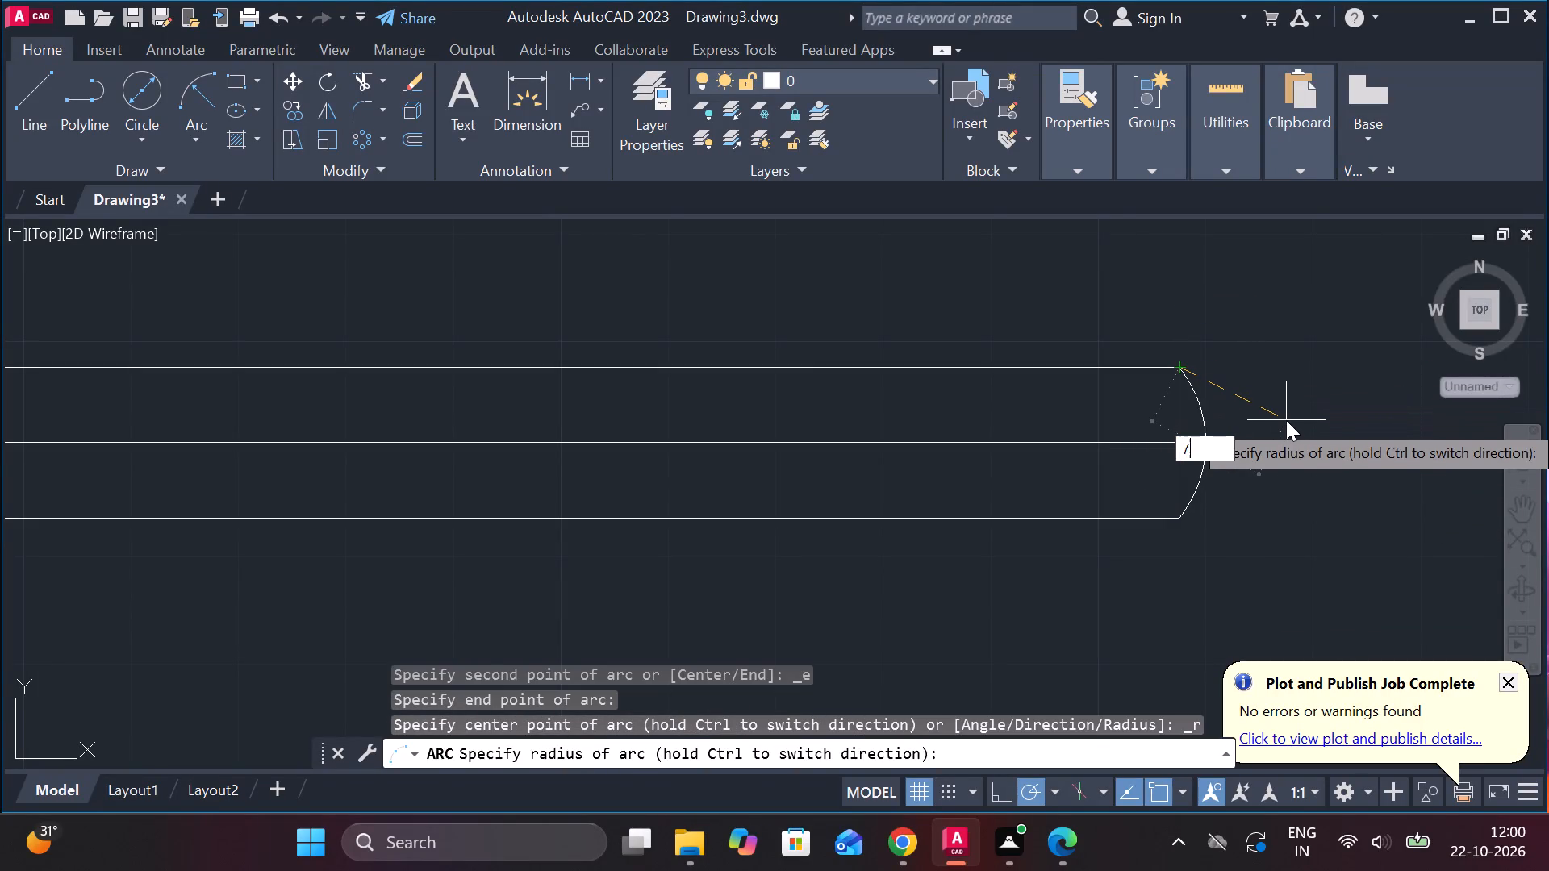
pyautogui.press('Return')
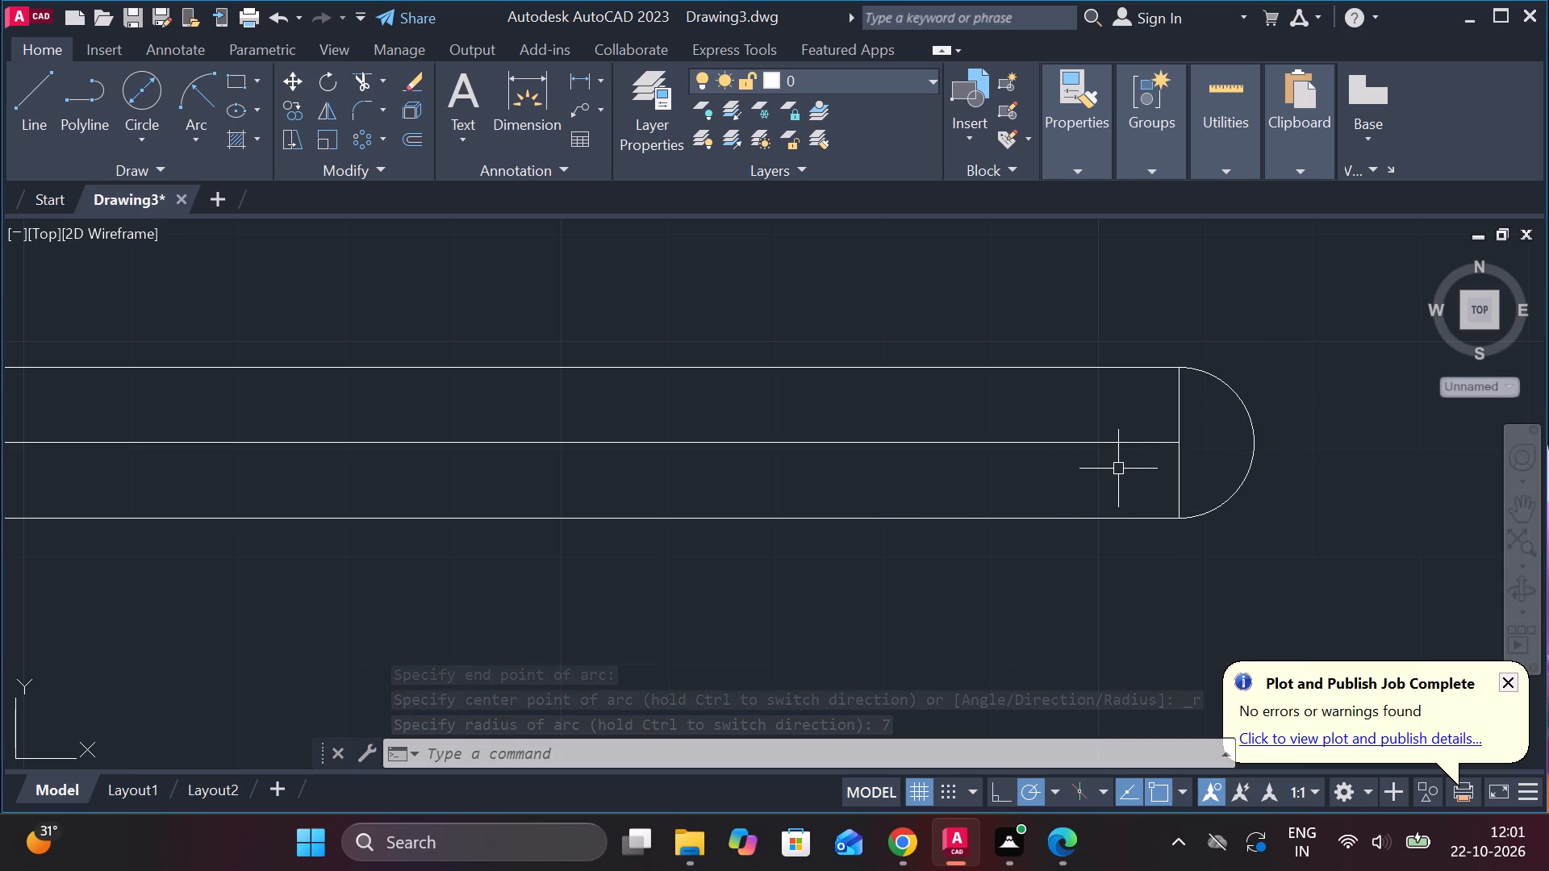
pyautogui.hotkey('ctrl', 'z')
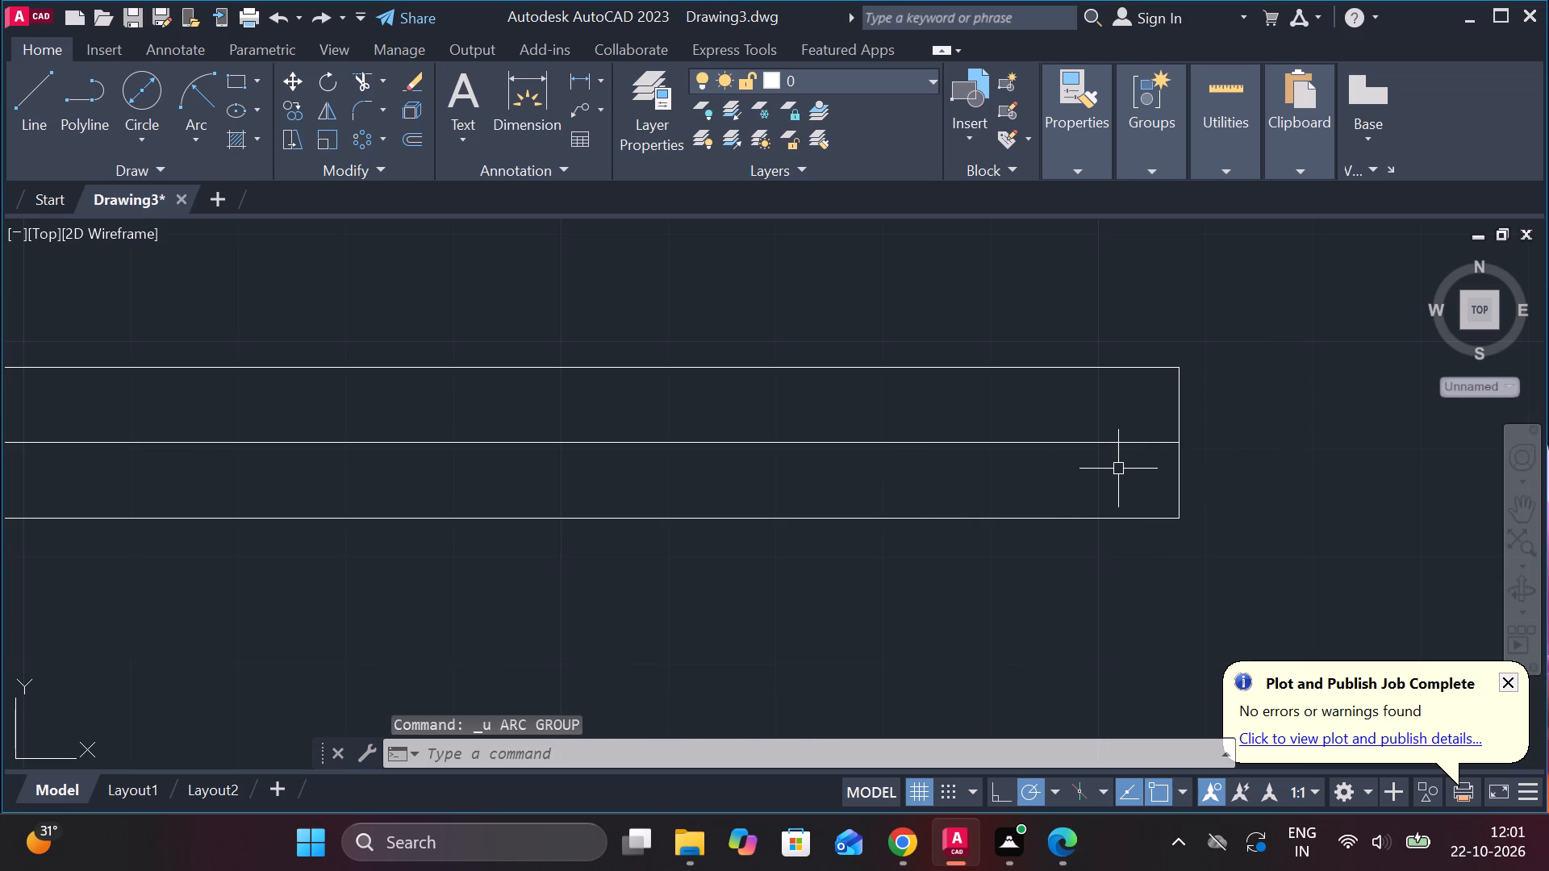
# Draw an outward-bulging arc of radius 14 from the bottom to the top corner of the strip's right end.
pyautogui.click(46, 96)
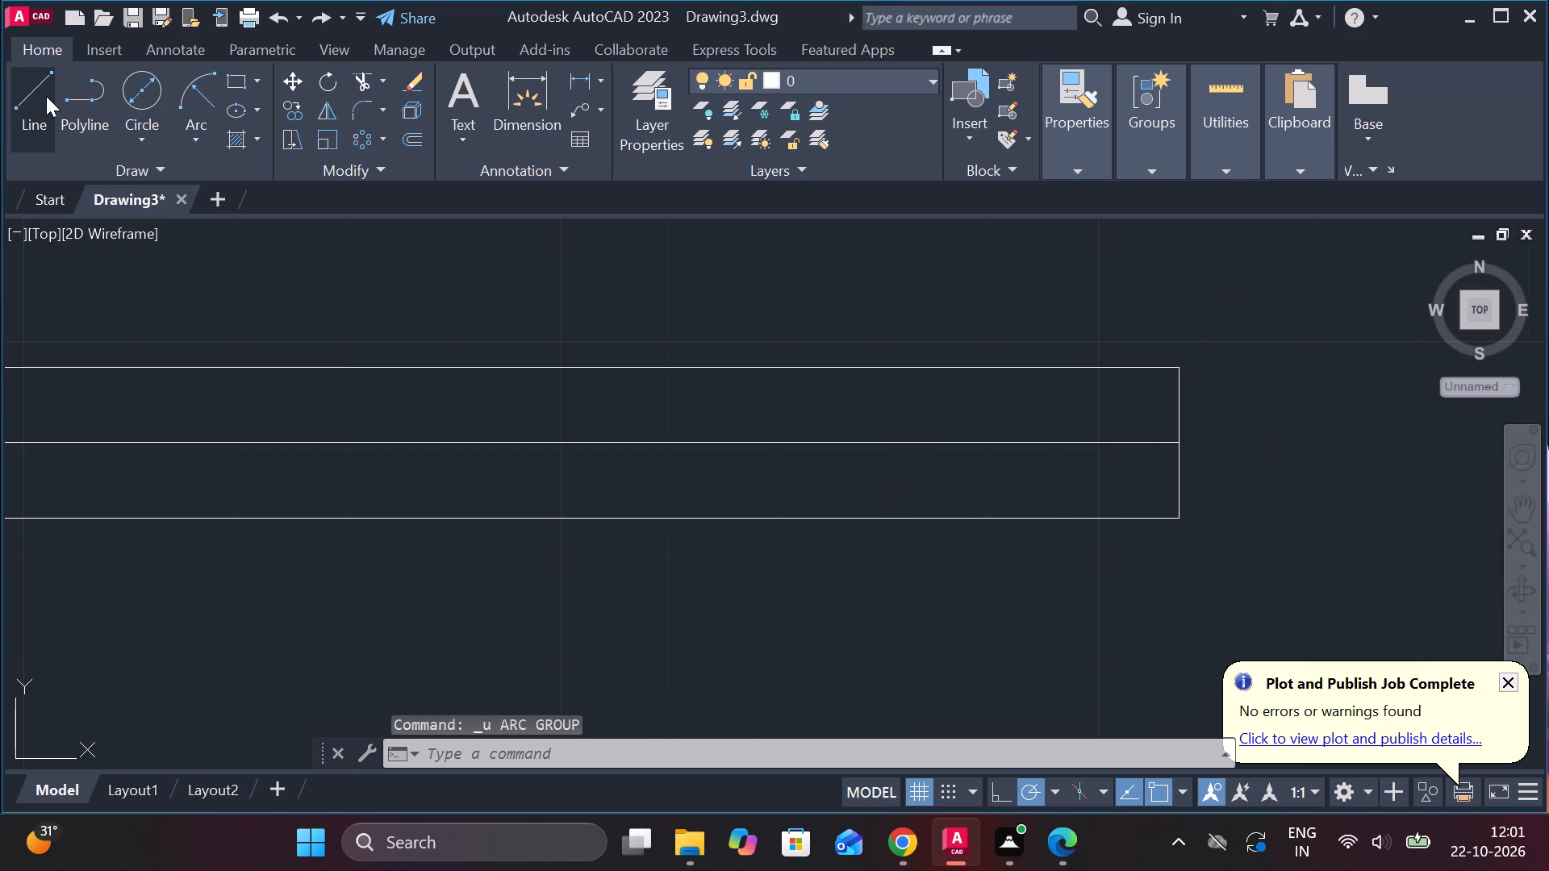
pyautogui.click(194, 94)
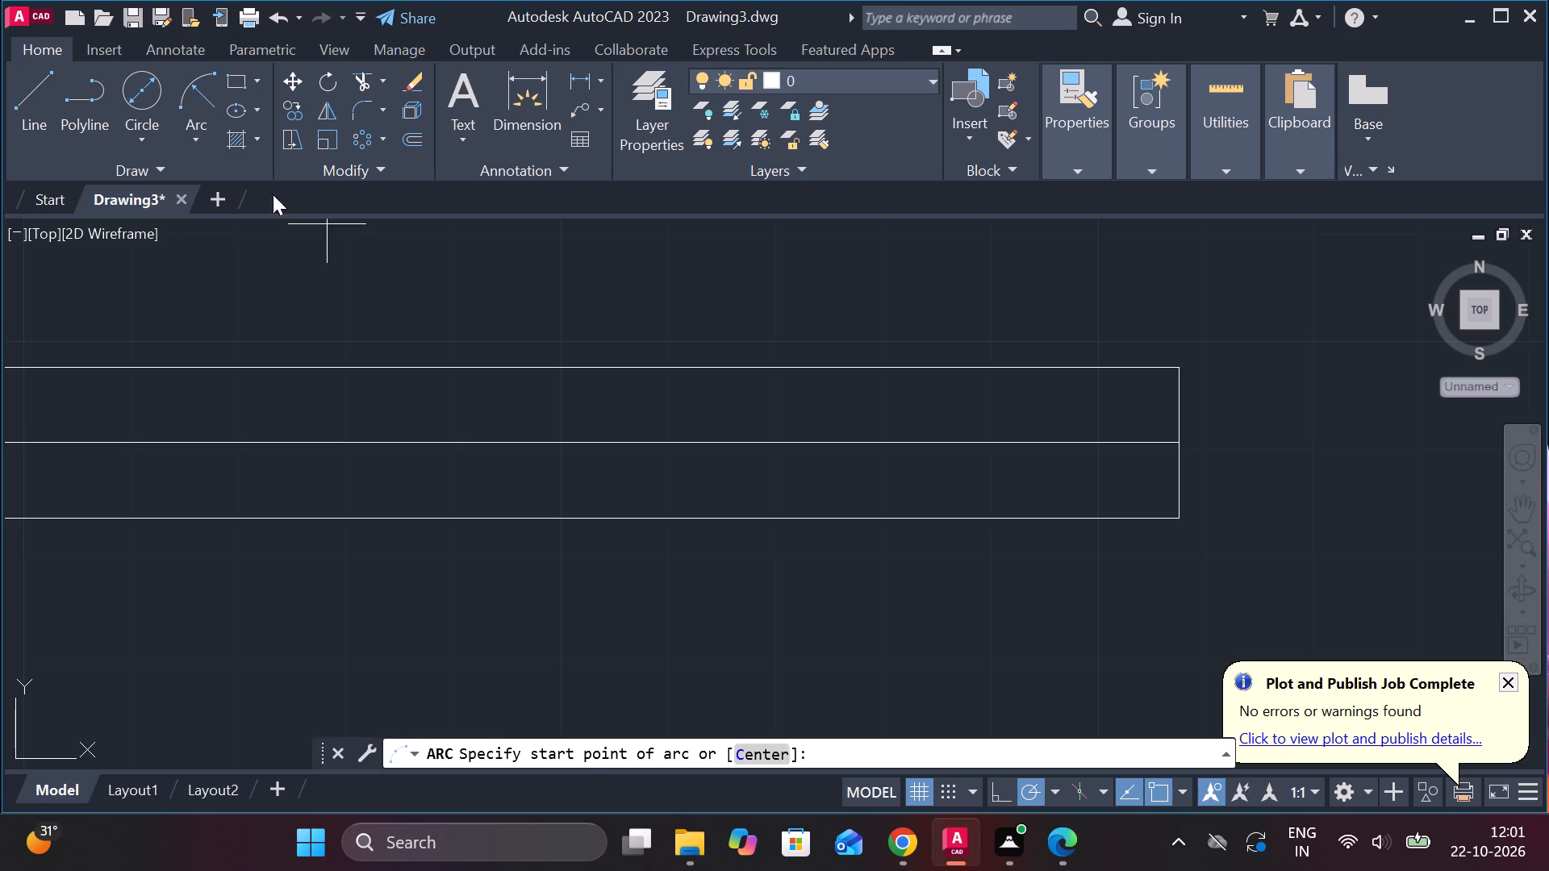
pyautogui.click(1175, 518)
pyautogui.click(1179, 373)
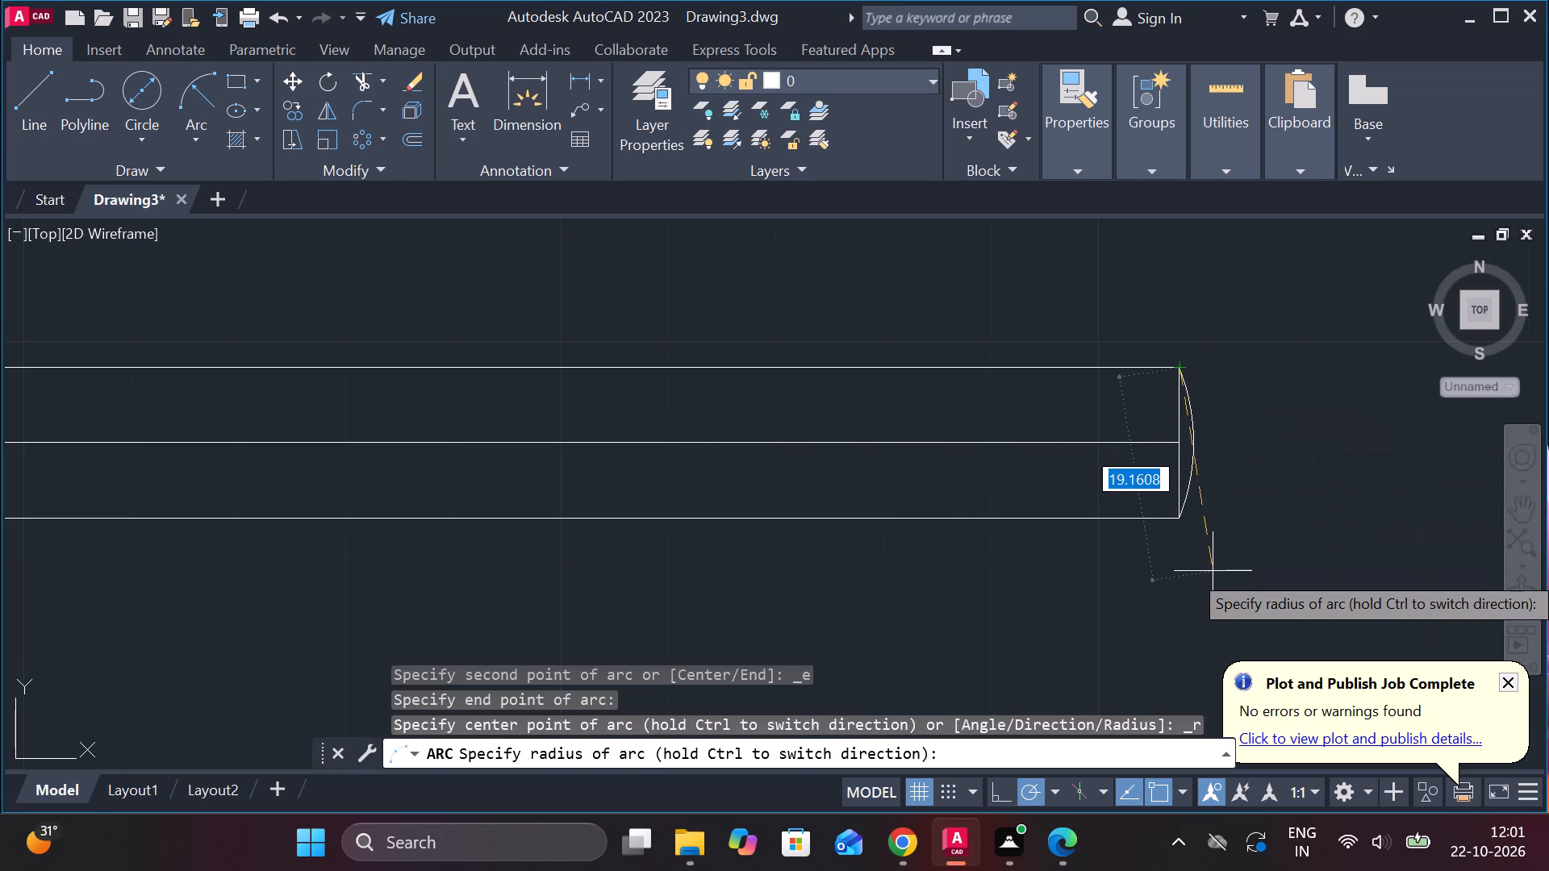
pyautogui.write('14')
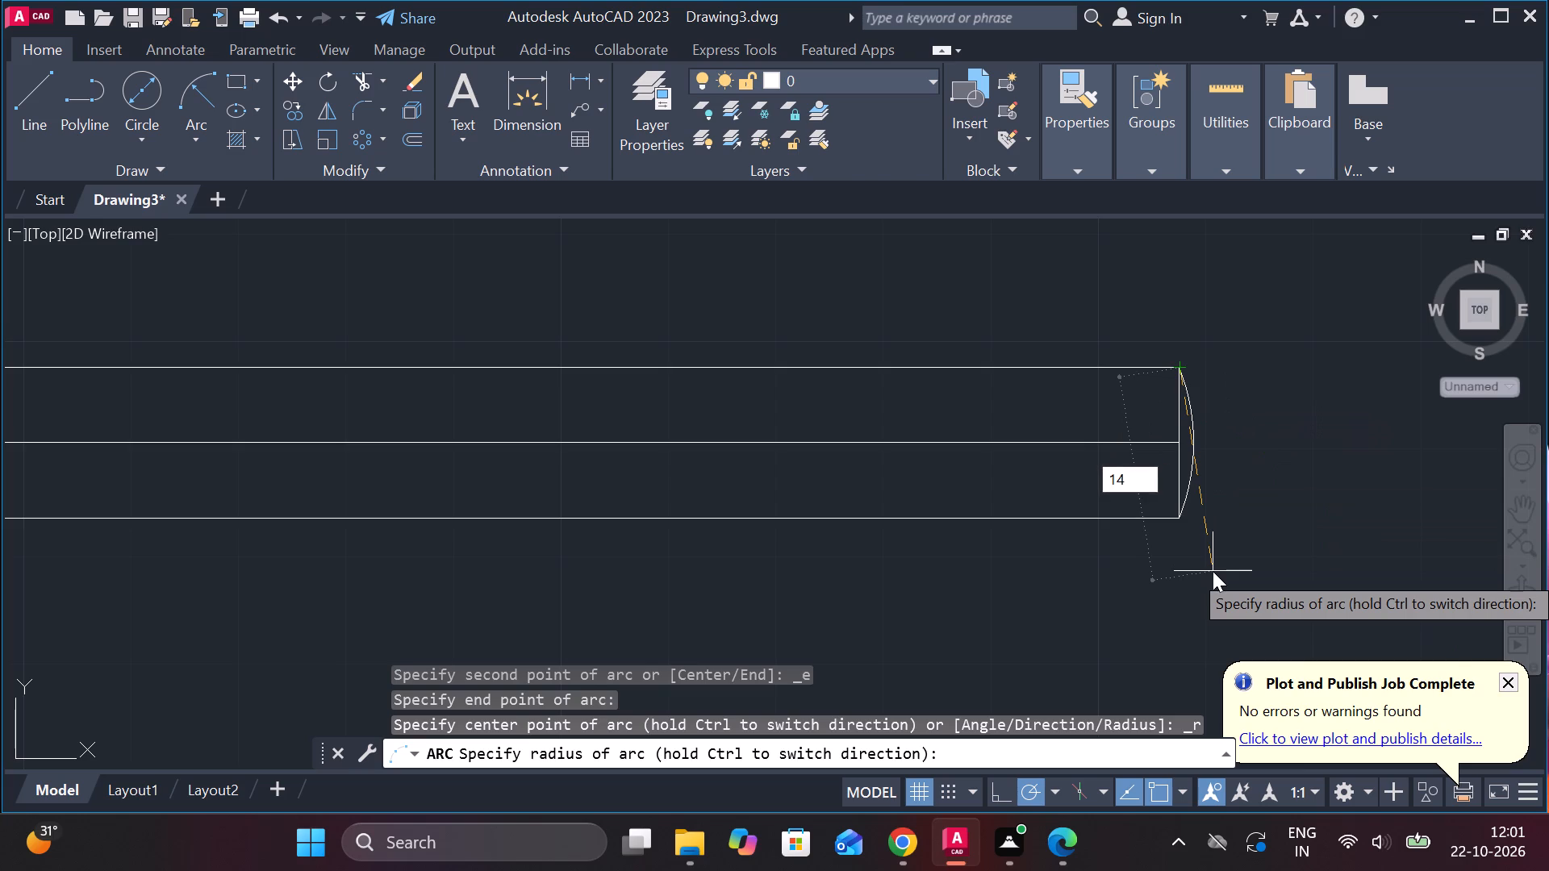
pyautogui.press('Return')
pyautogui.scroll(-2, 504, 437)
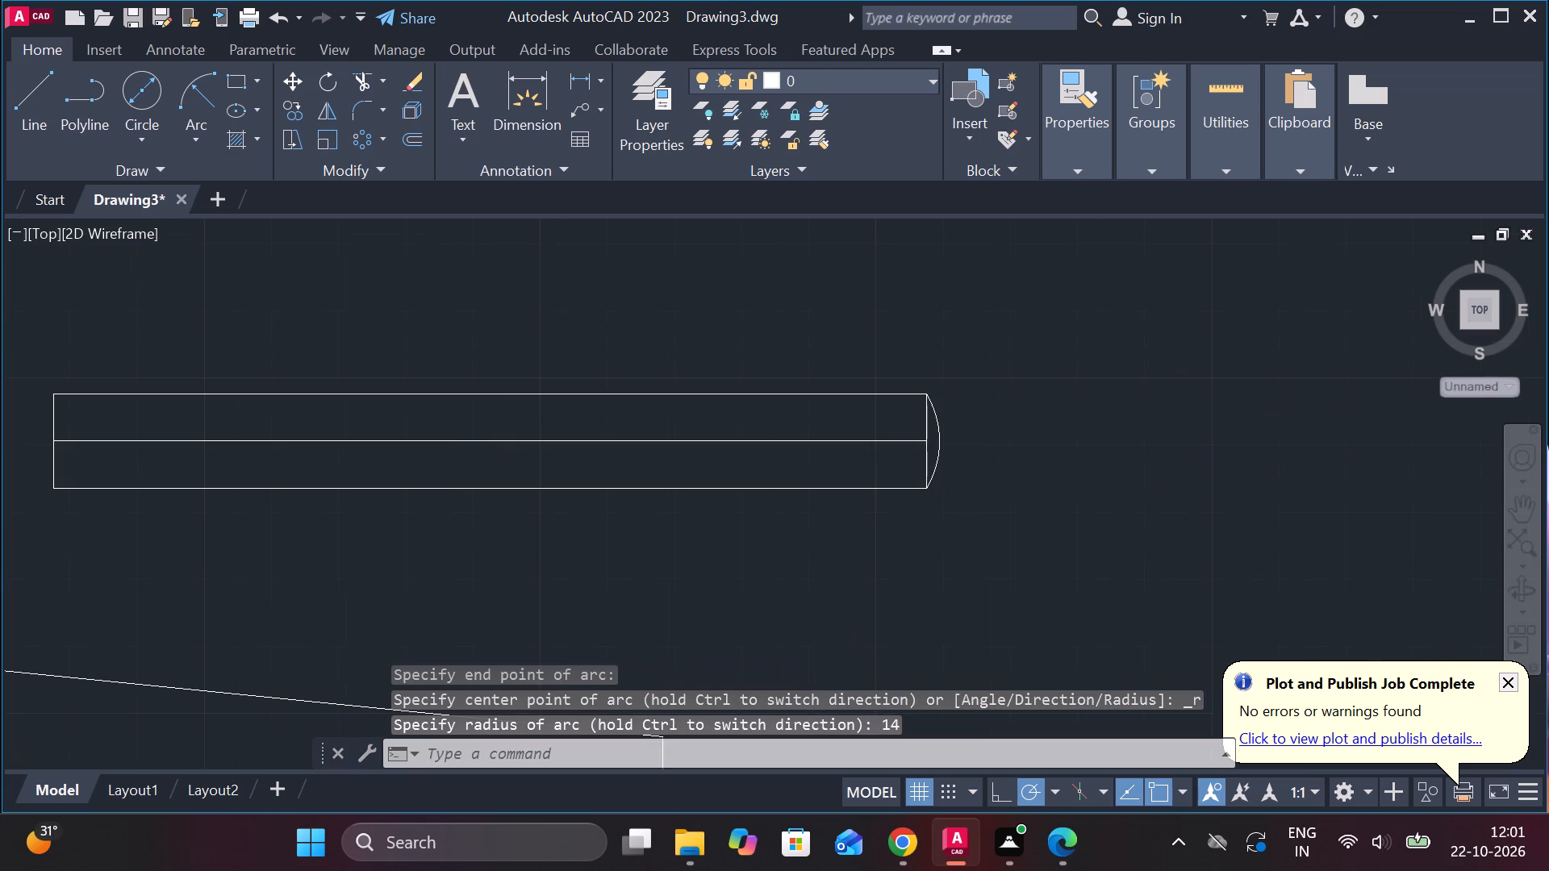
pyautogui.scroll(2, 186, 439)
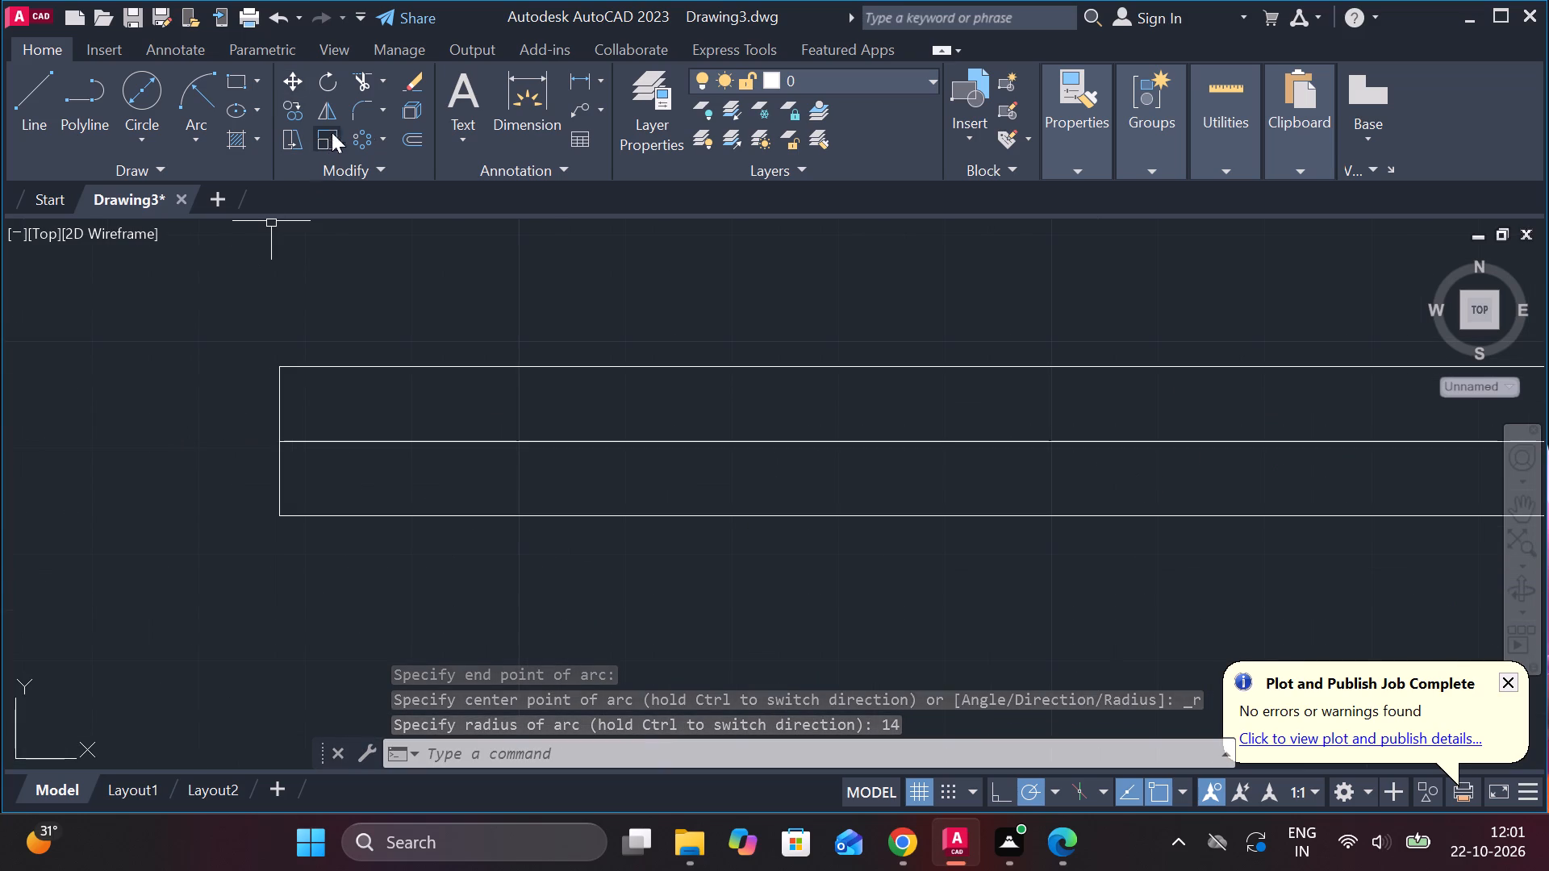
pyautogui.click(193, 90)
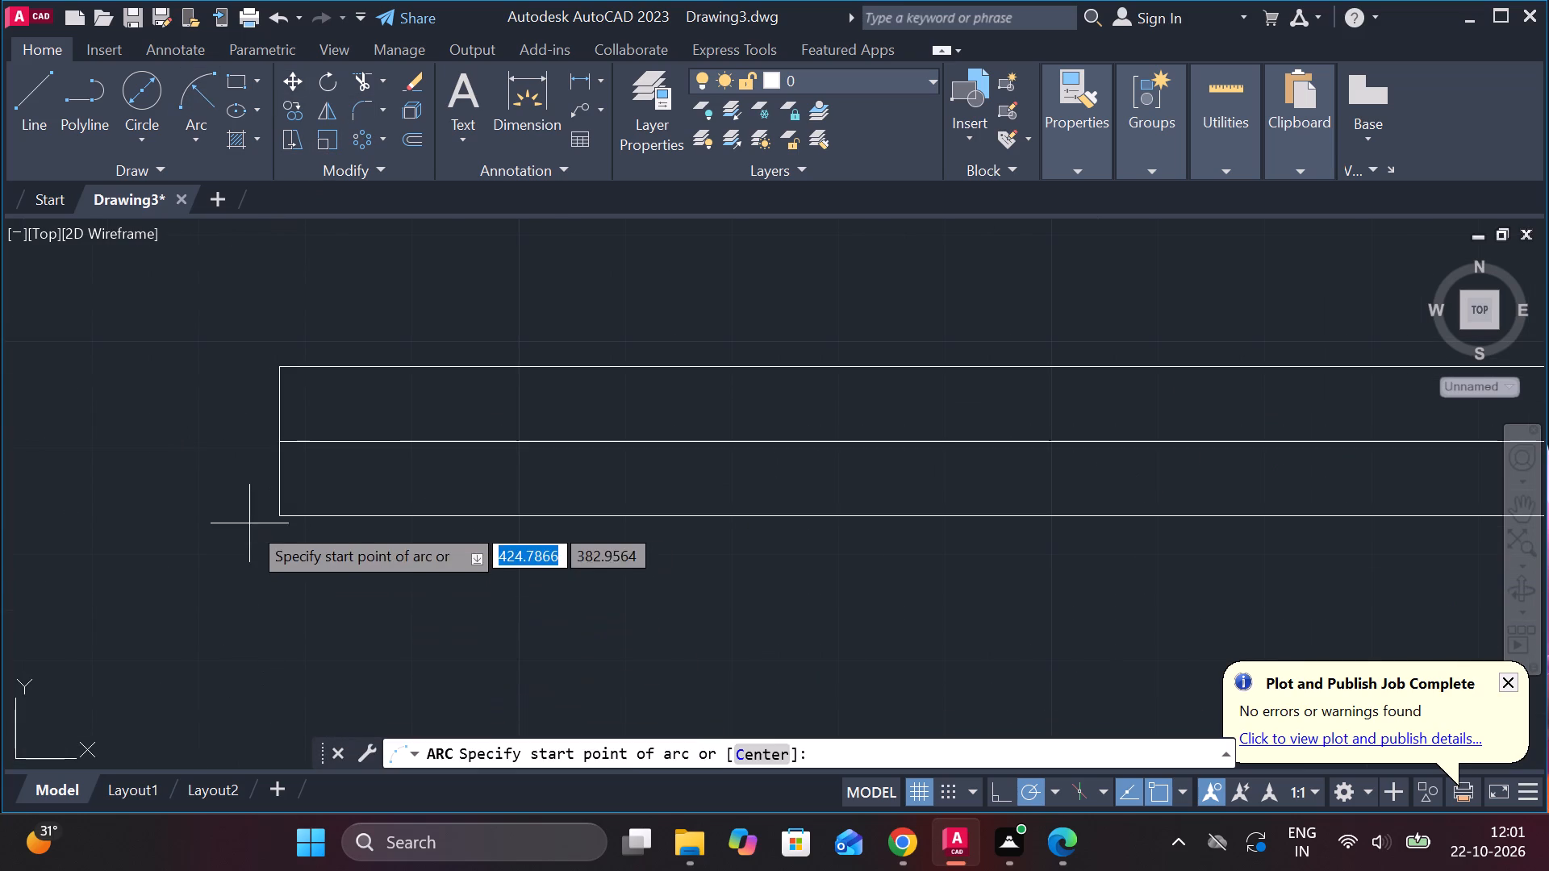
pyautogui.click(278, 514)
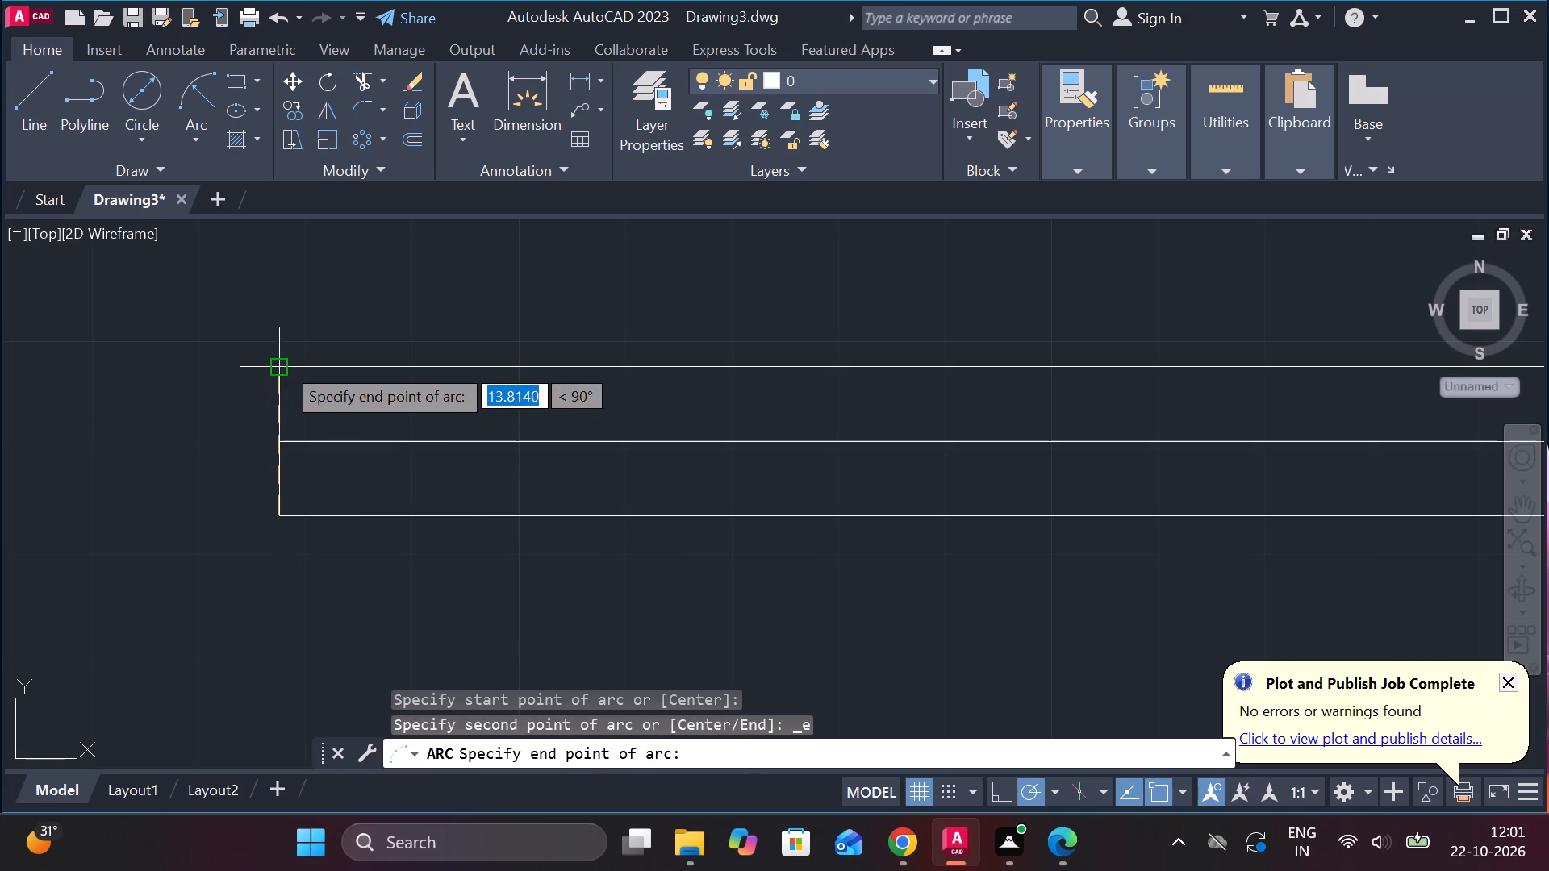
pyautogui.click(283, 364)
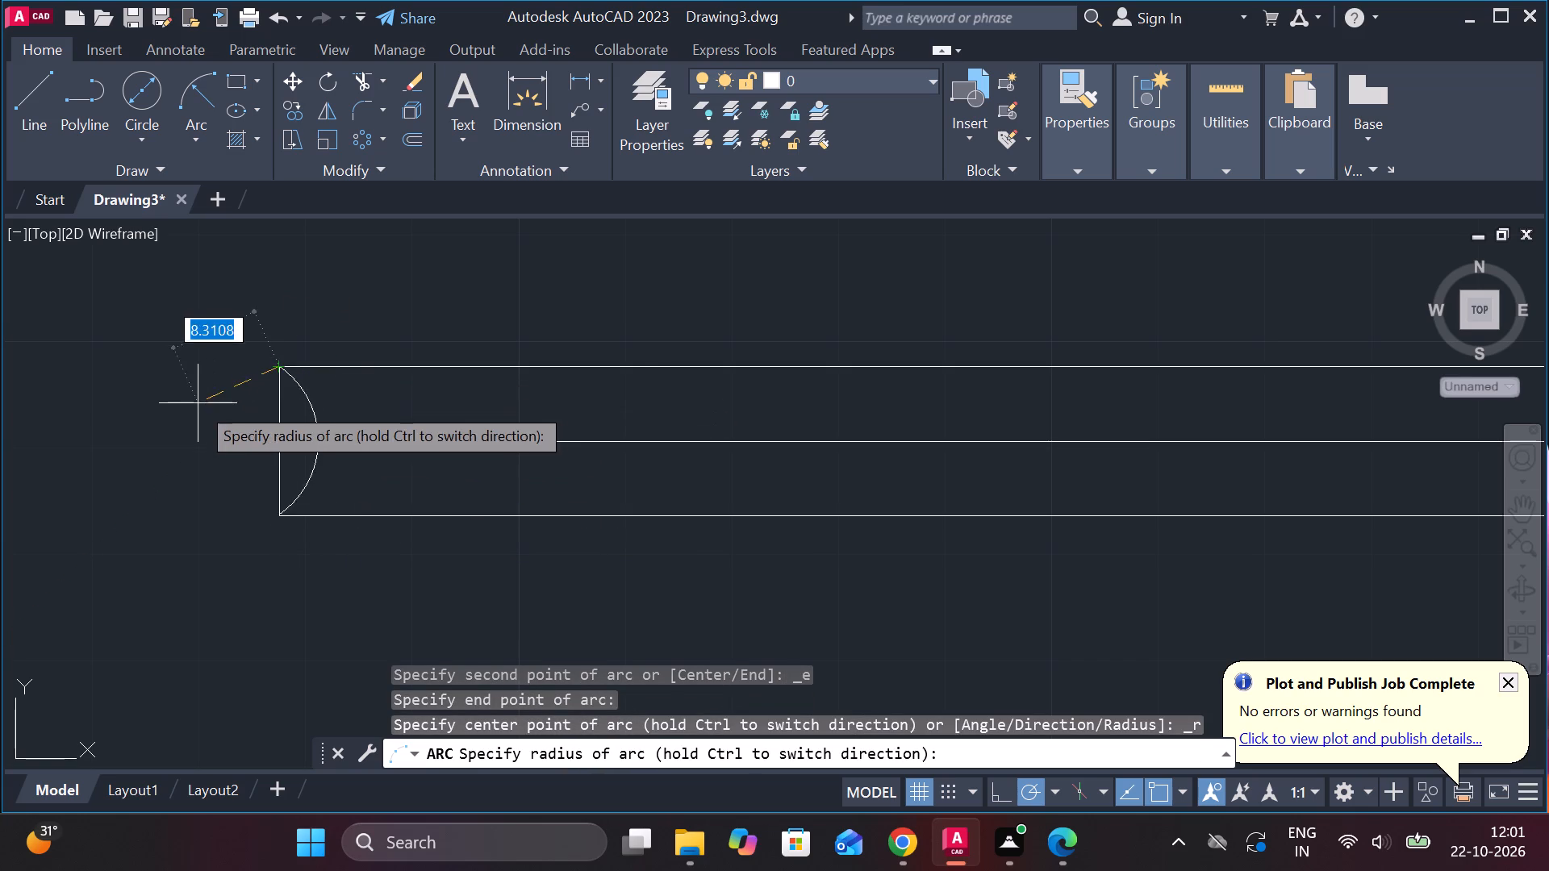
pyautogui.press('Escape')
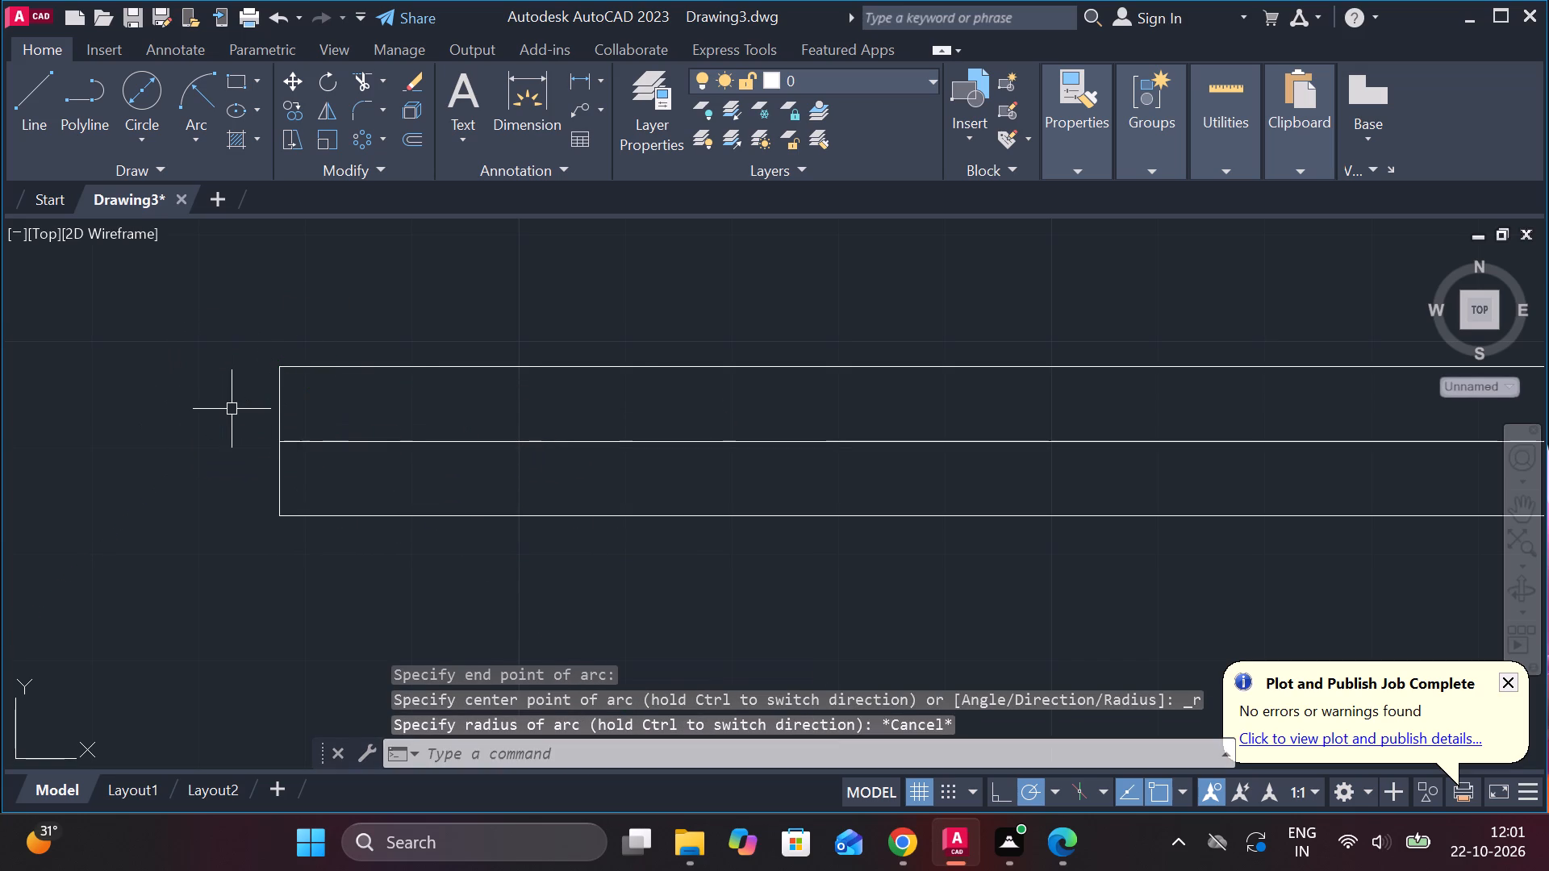
# Draw an outward-bulging arc of radius 14 from the top to the bottom corner of the strip's left end.
pyautogui.click(193, 102)
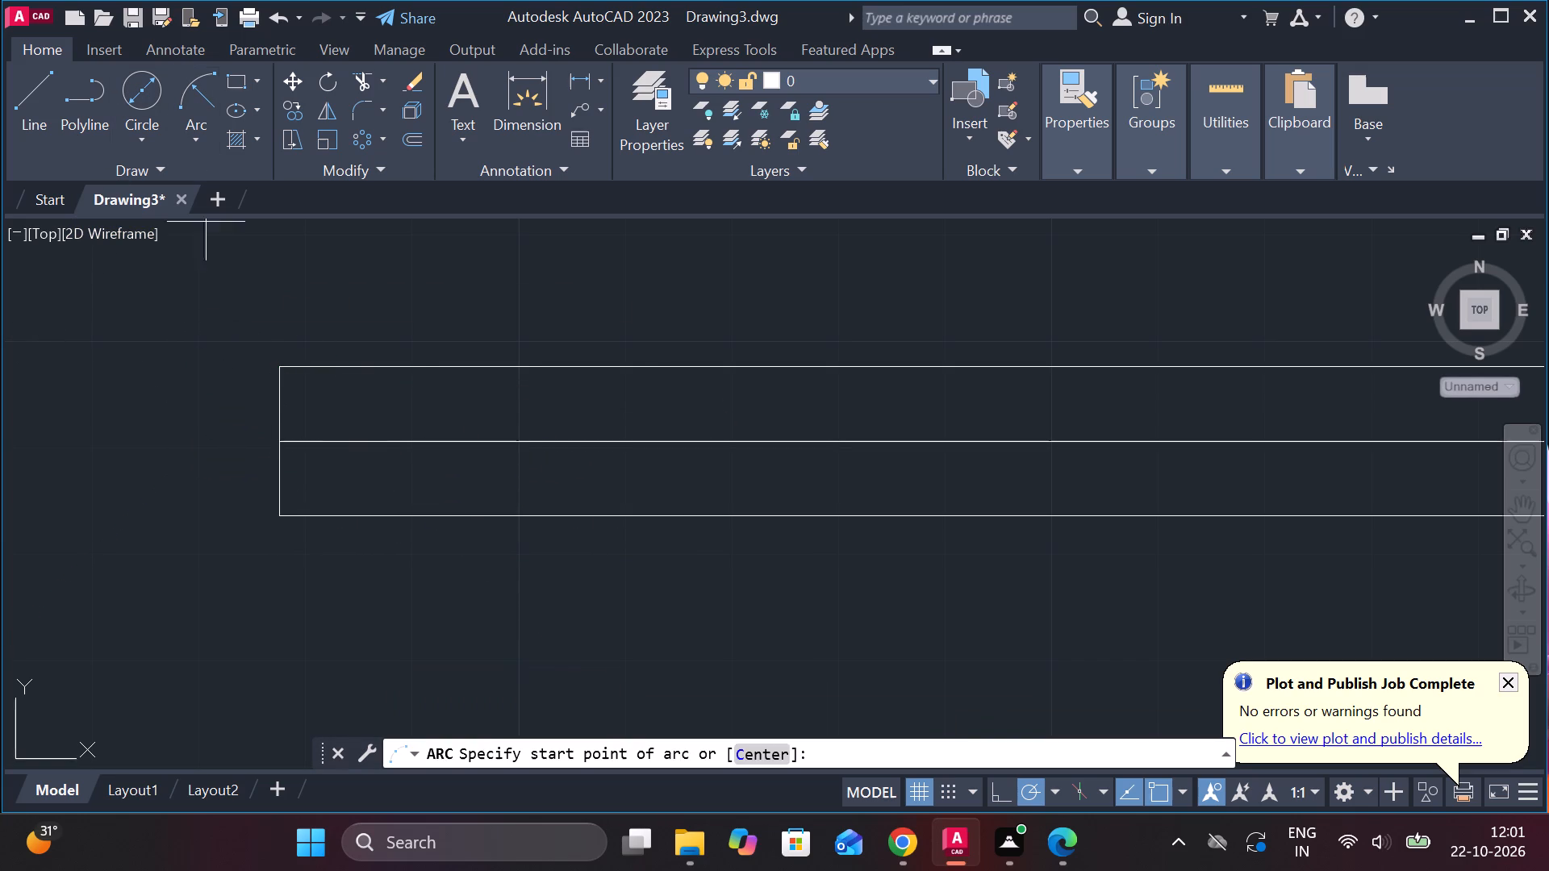
pyautogui.click(278, 369)
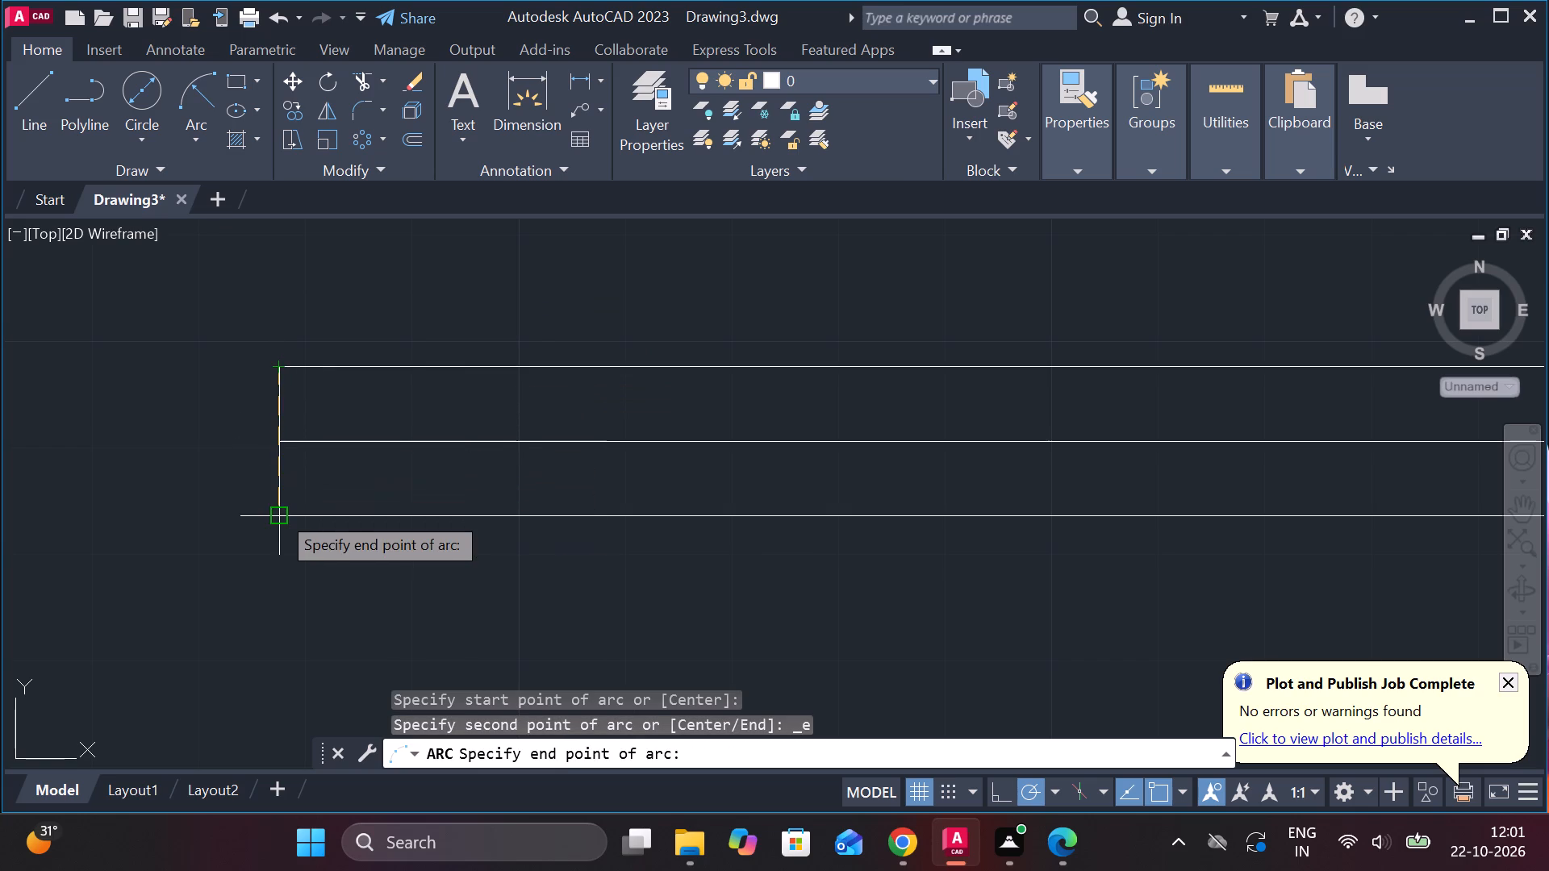
pyautogui.click(282, 513)
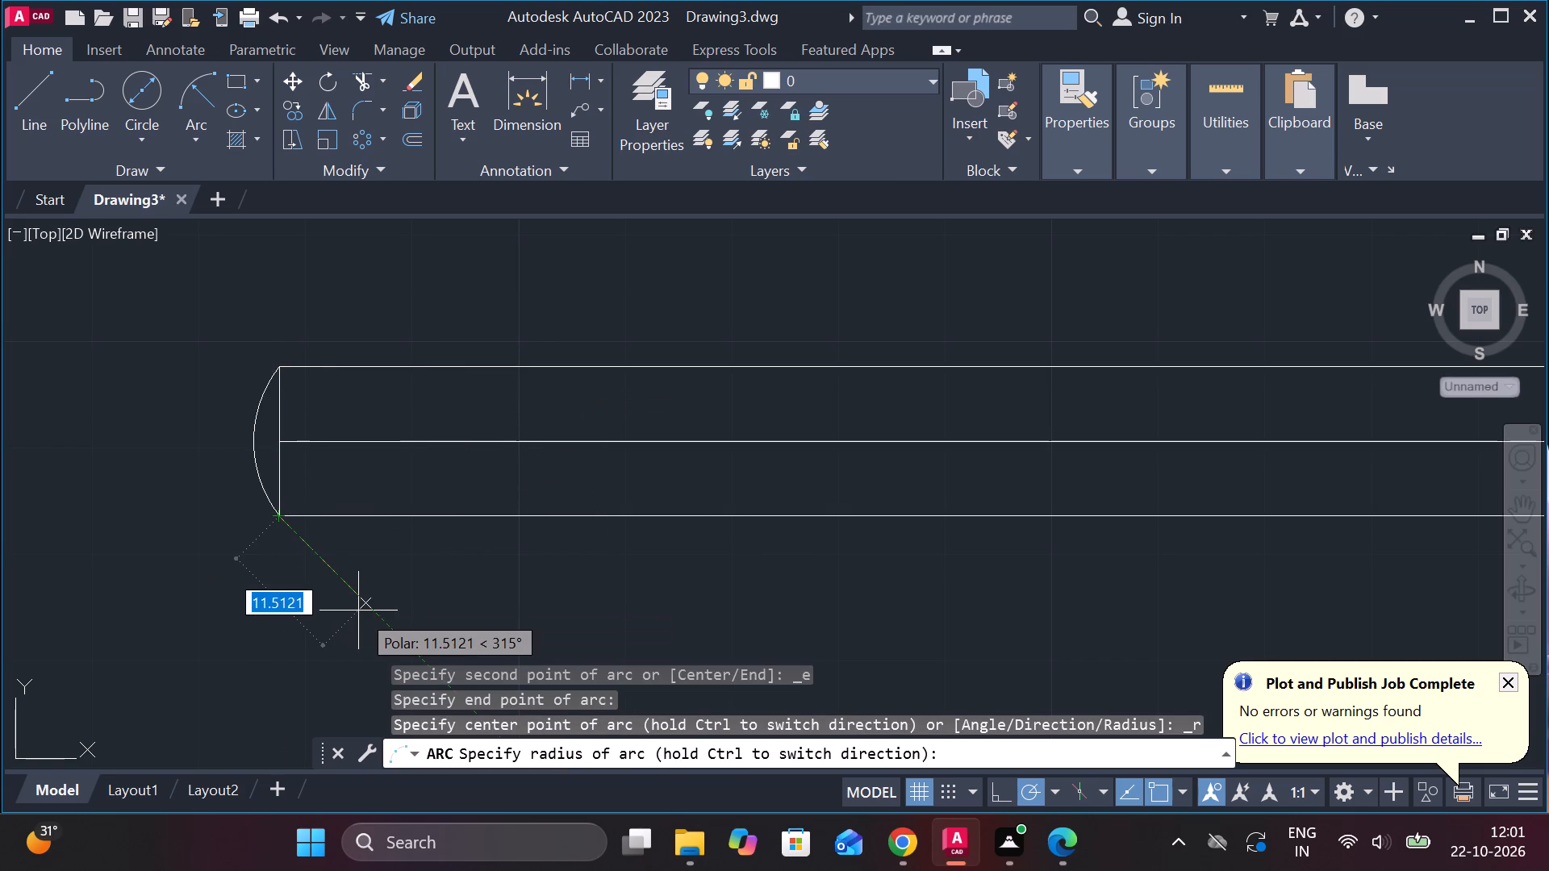
pyautogui.press('1')
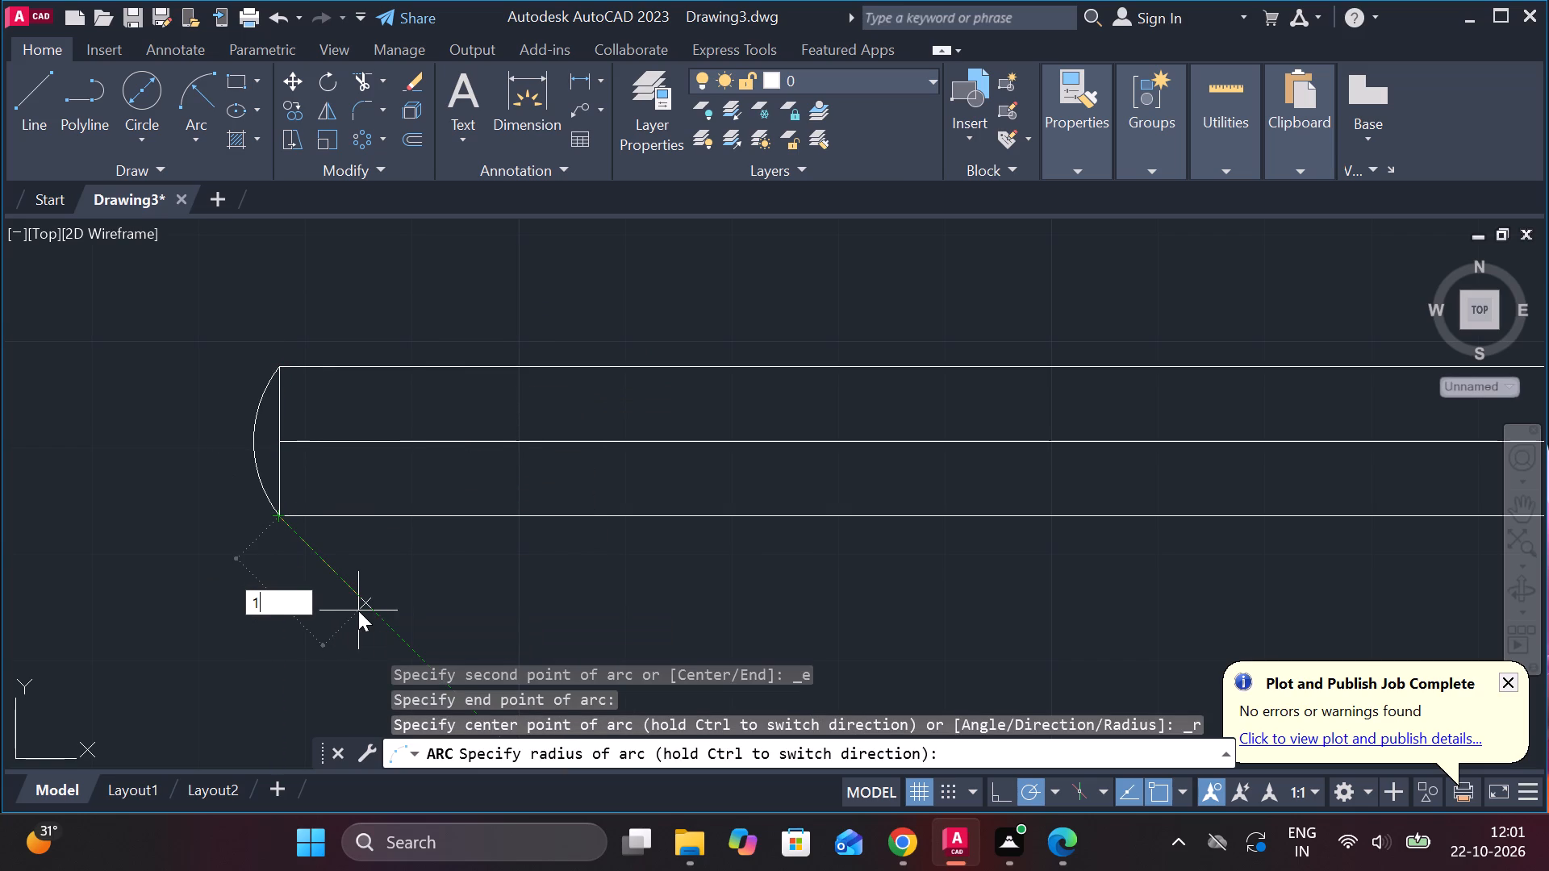
pyautogui.press('4')
pyautogui.press('Return')
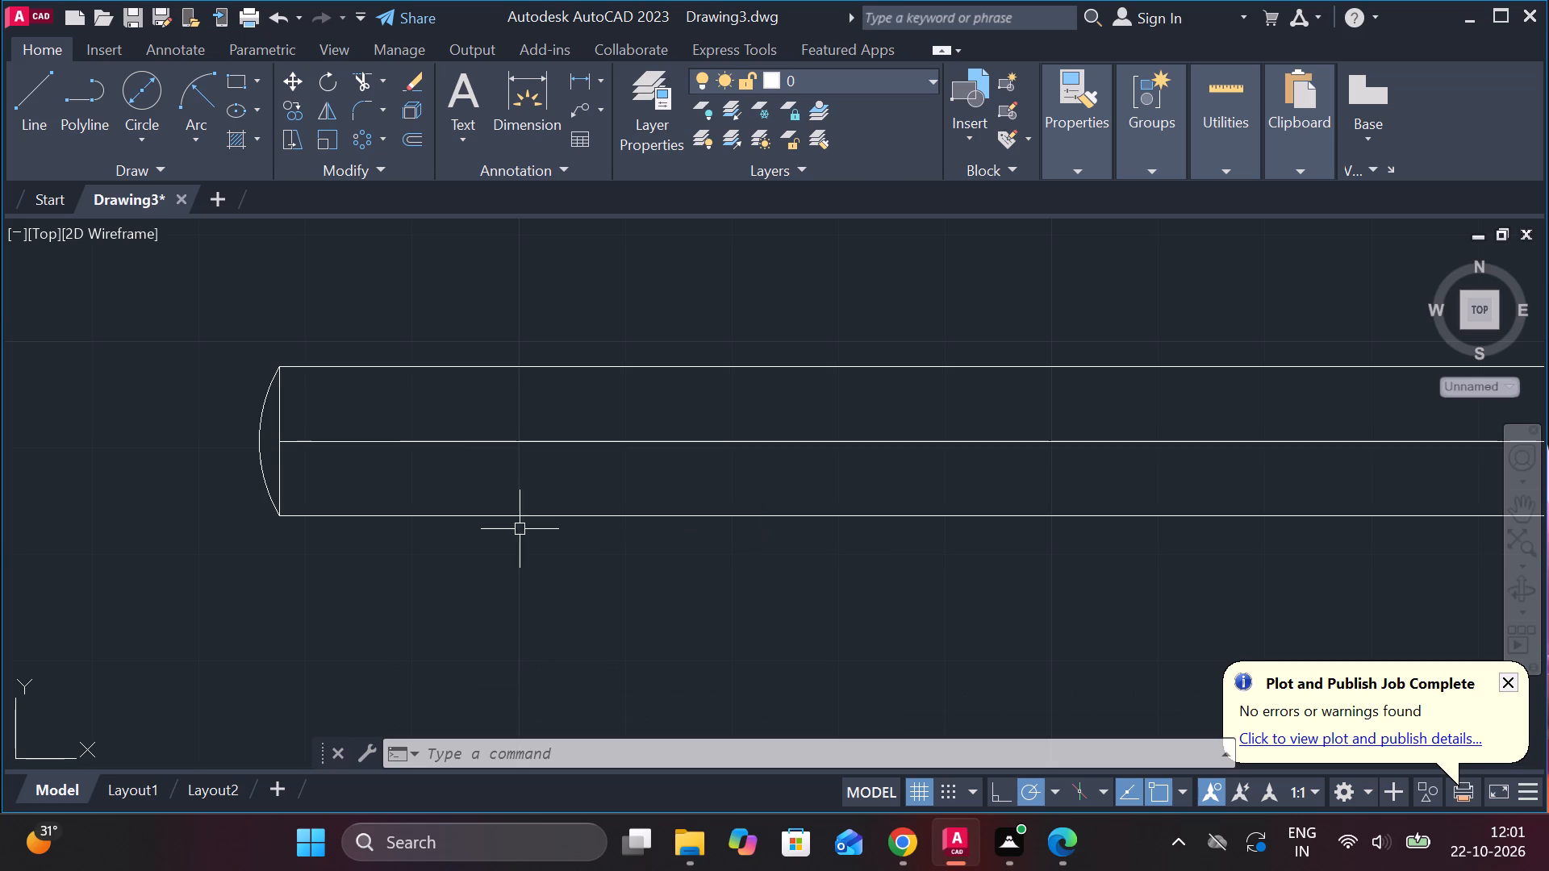
# Copy the strip's left vertical end line from its midpoint 84 units to the right along the middle line.
pyautogui.click(281, 461)
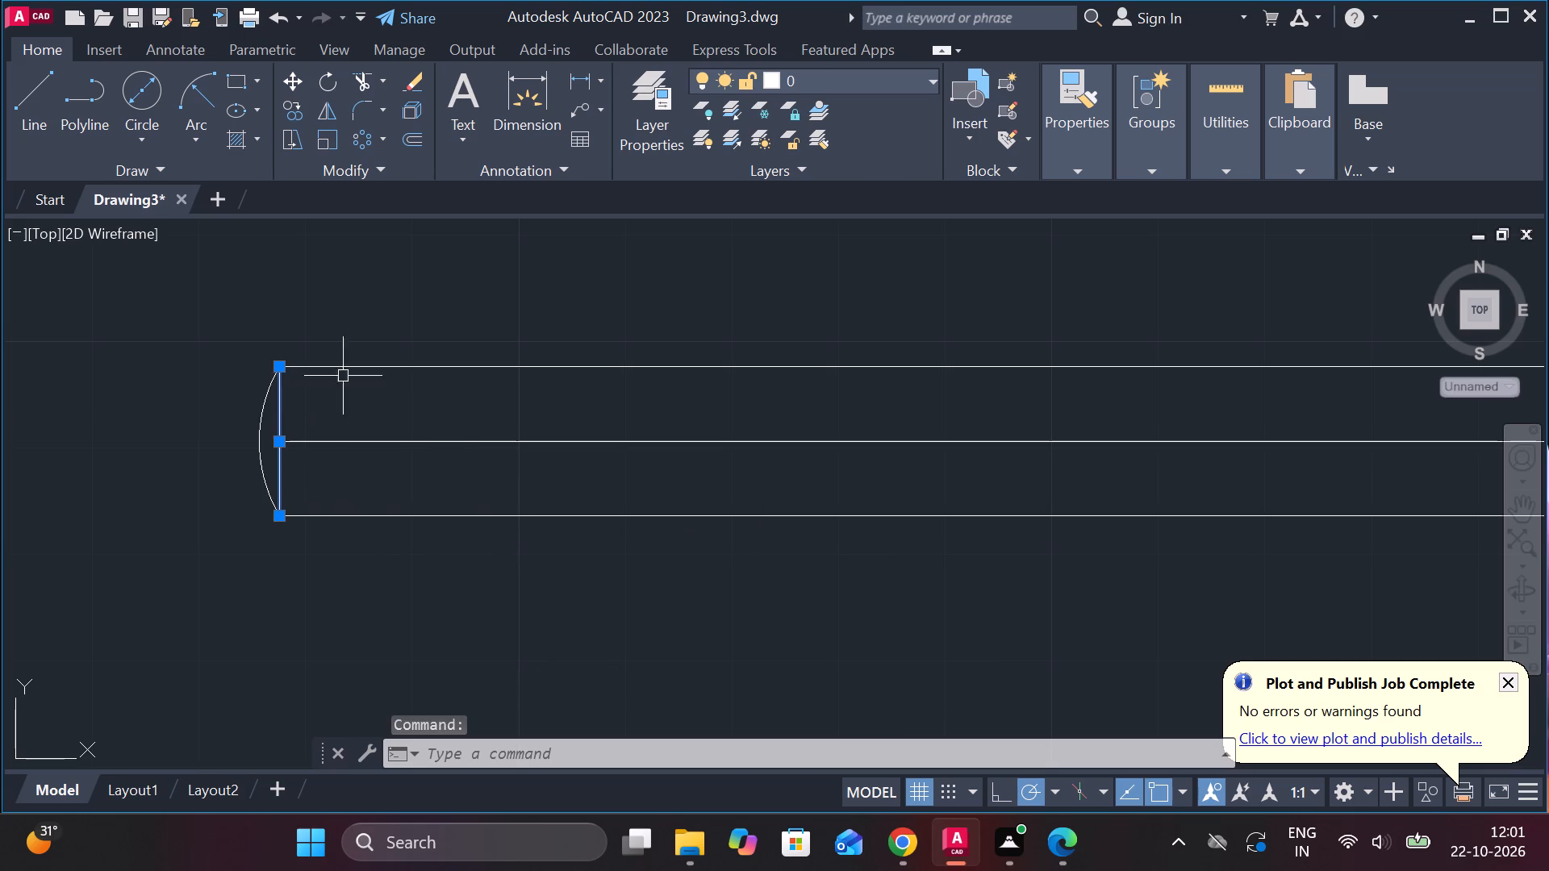
pyautogui.click(292, 104)
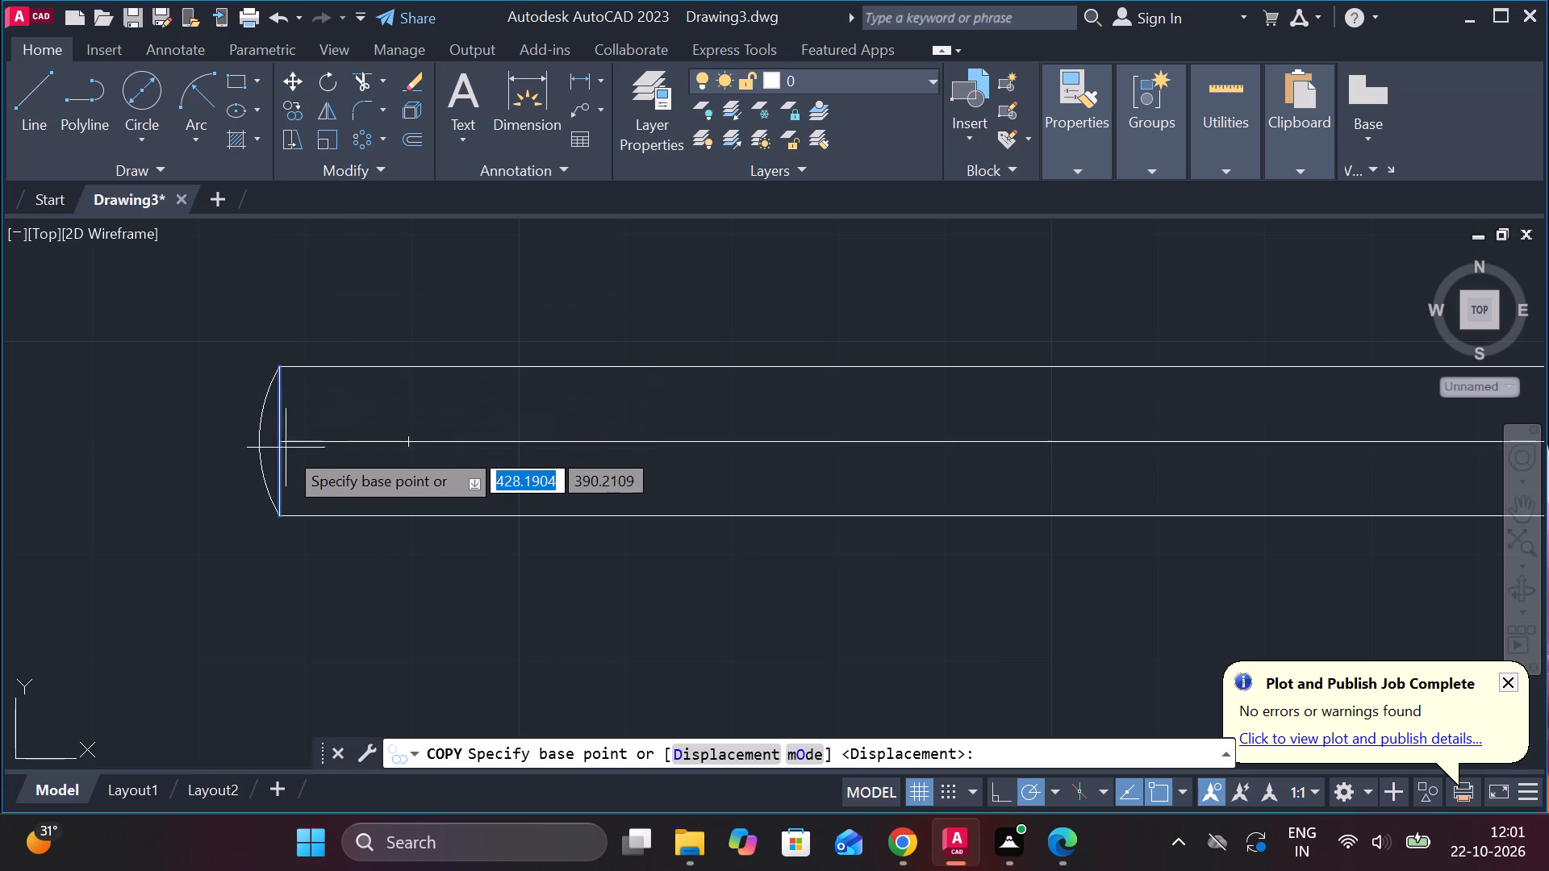
pyautogui.click(278, 449)
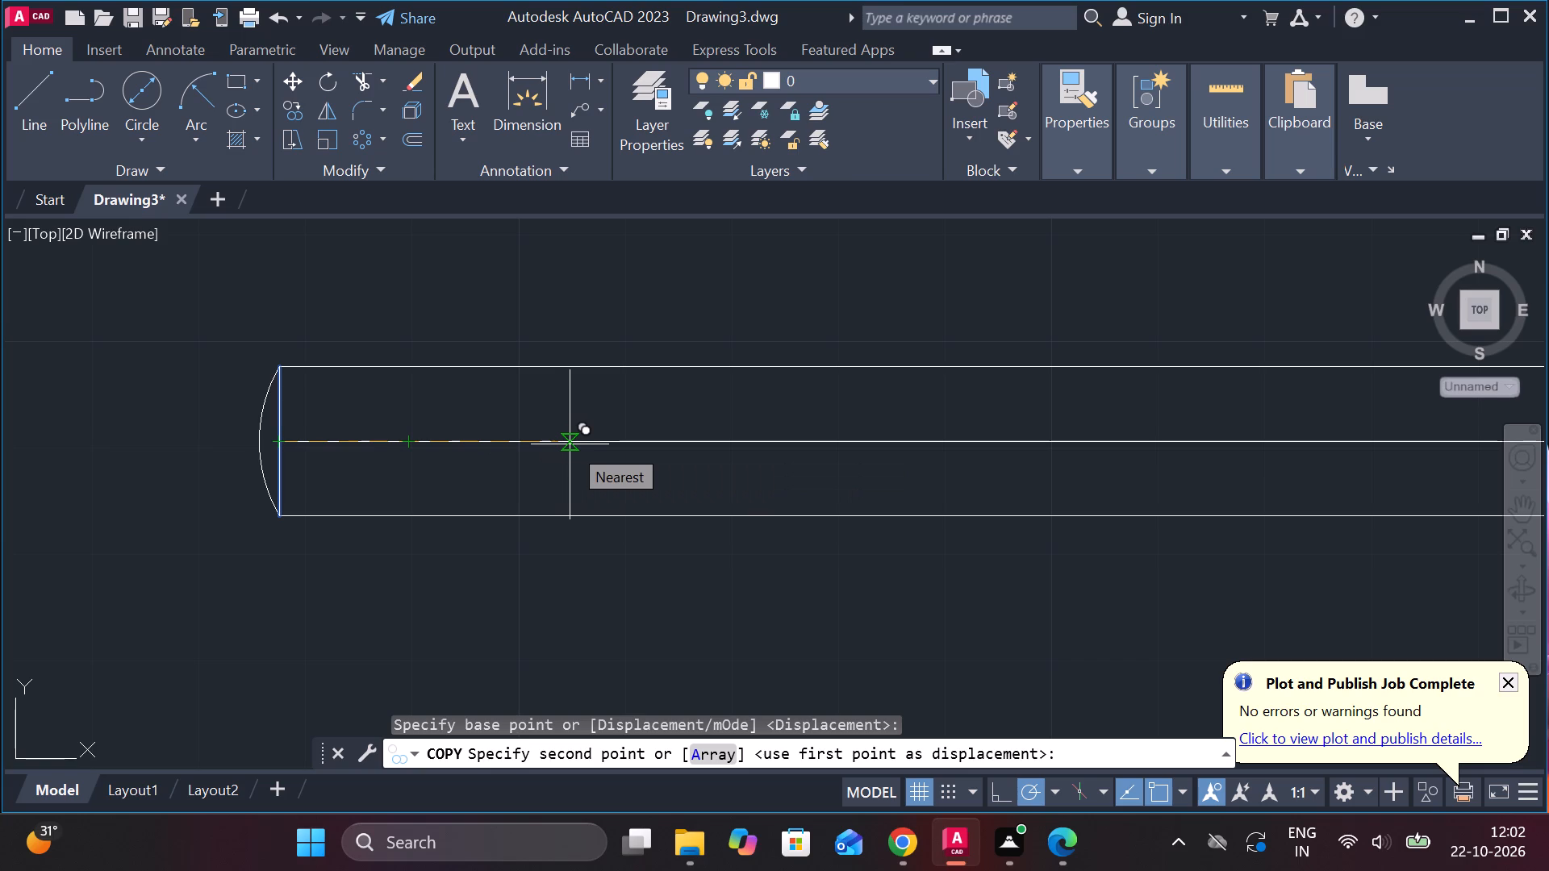
pyautogui.press('8')
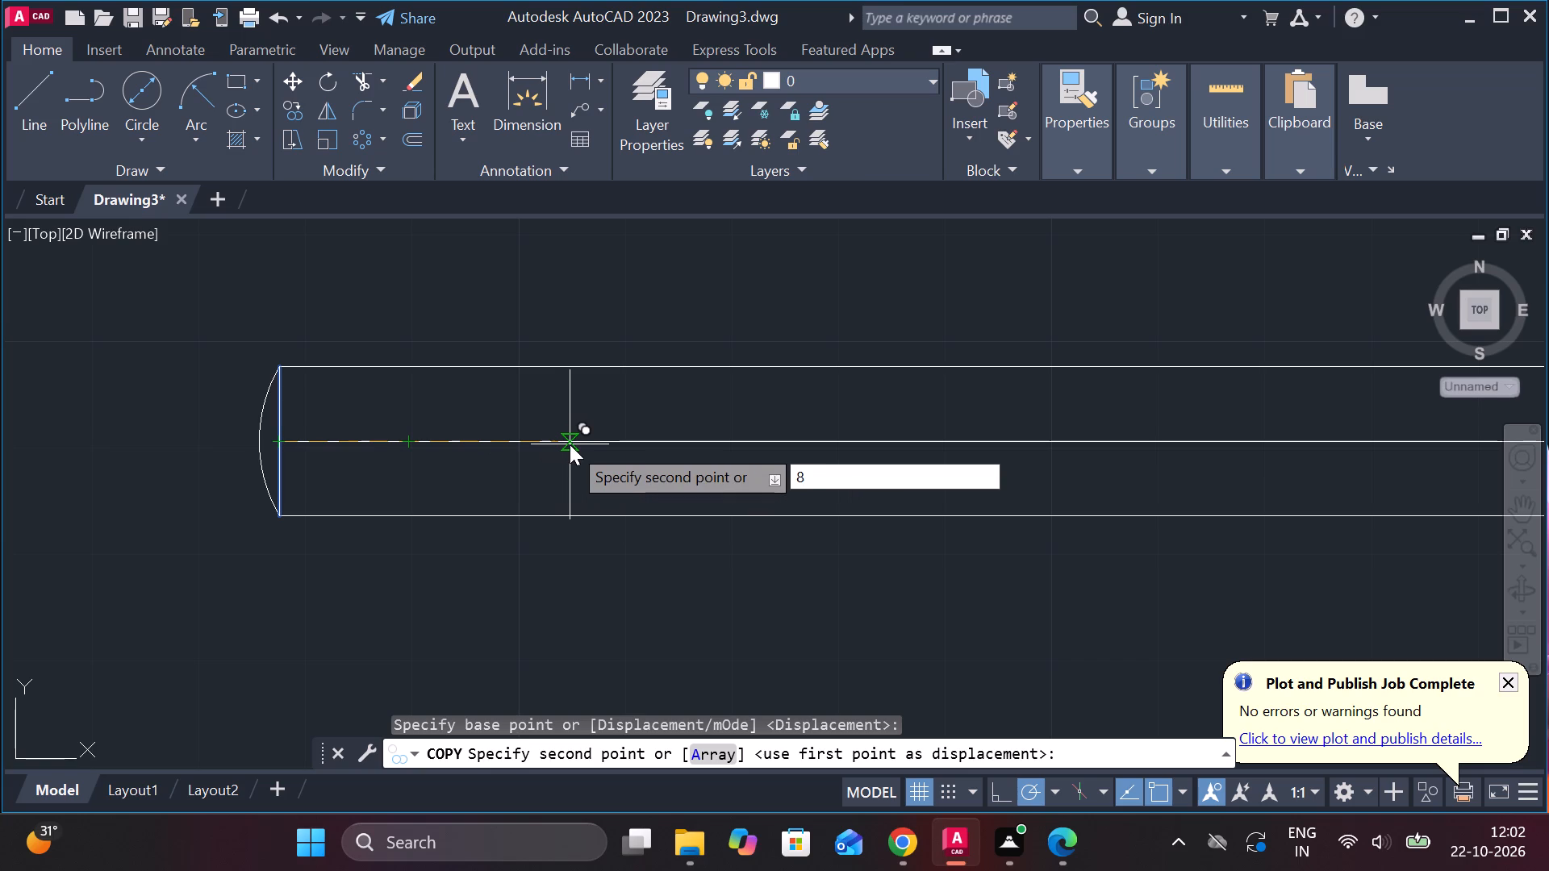
pyautogui.press('4')
pyautogui.press('Return')
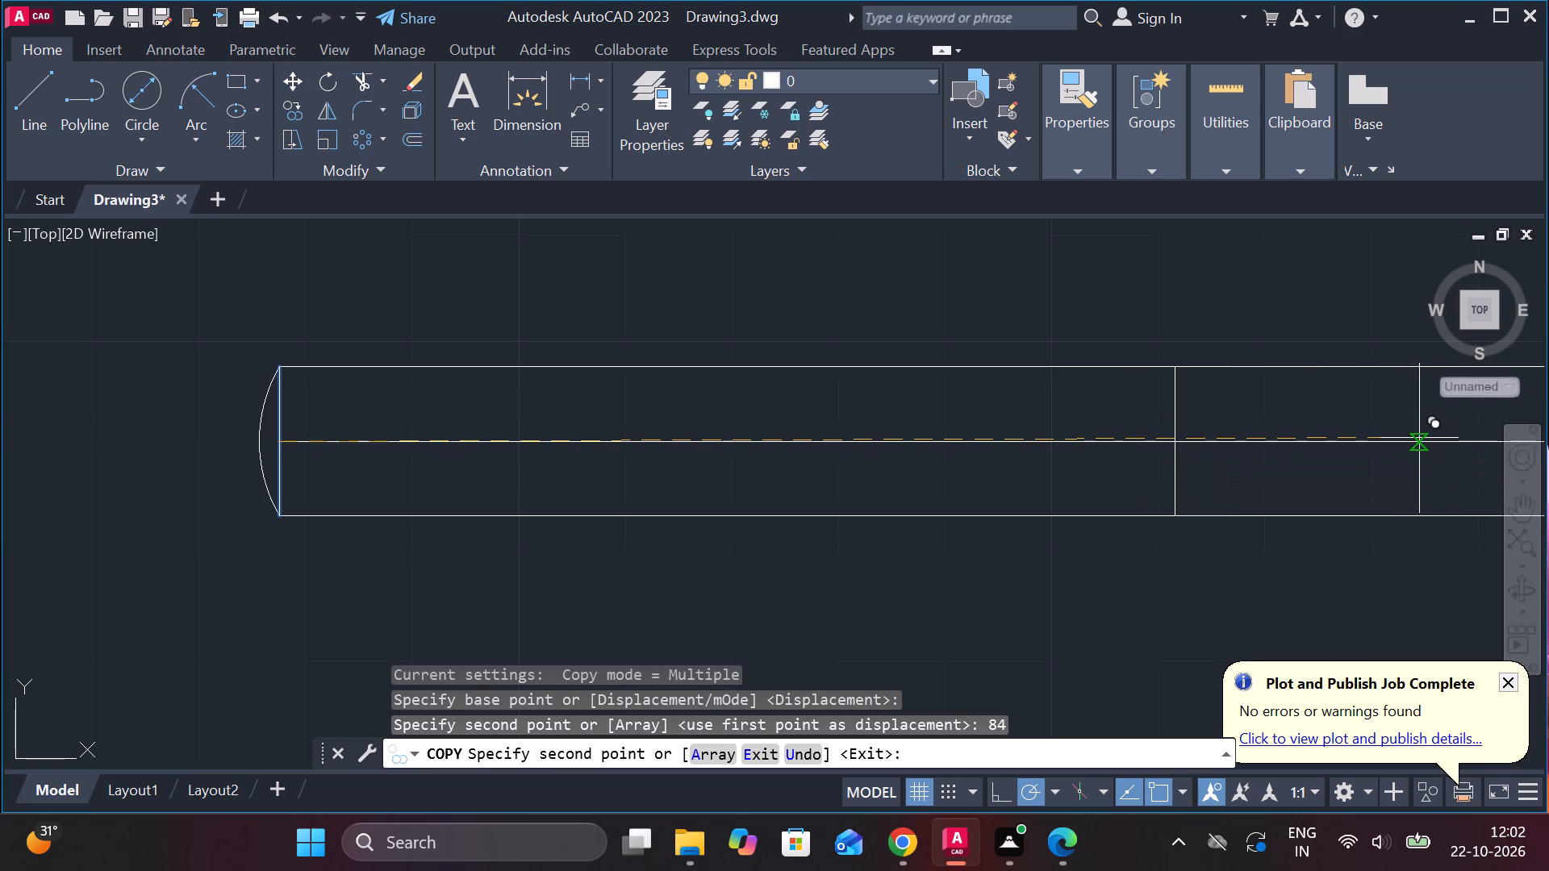
pyautogui.press('Escape')
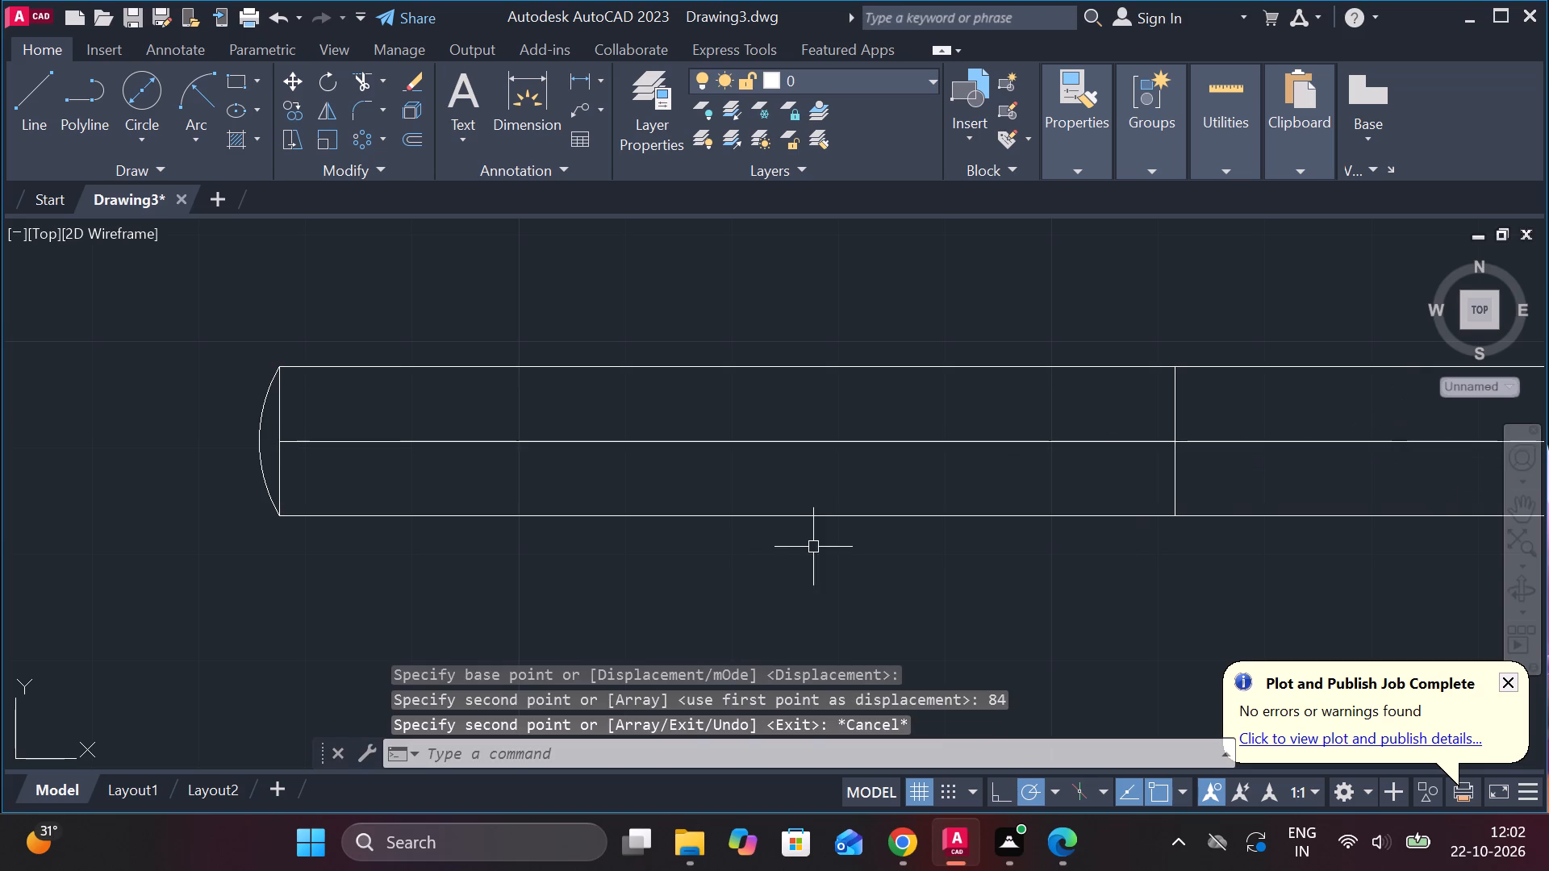
# Copy the strip's inner vertical division line from its midpoint 20 units to the right along the middle line.
pyautogui.scroll(-2, 796, 548)
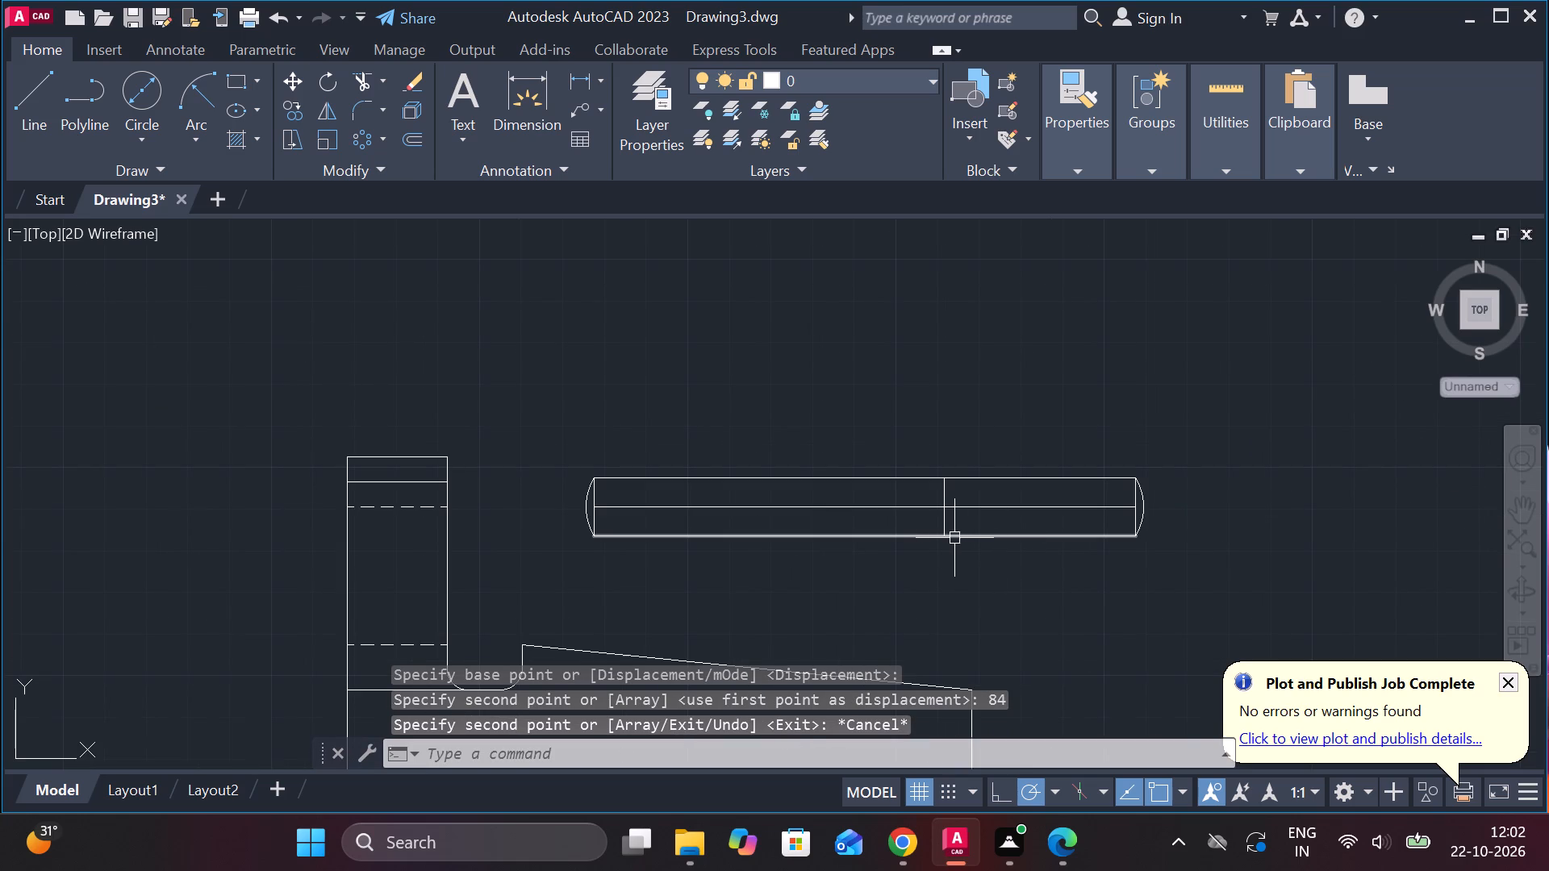
pyautogui.click(946, 519)
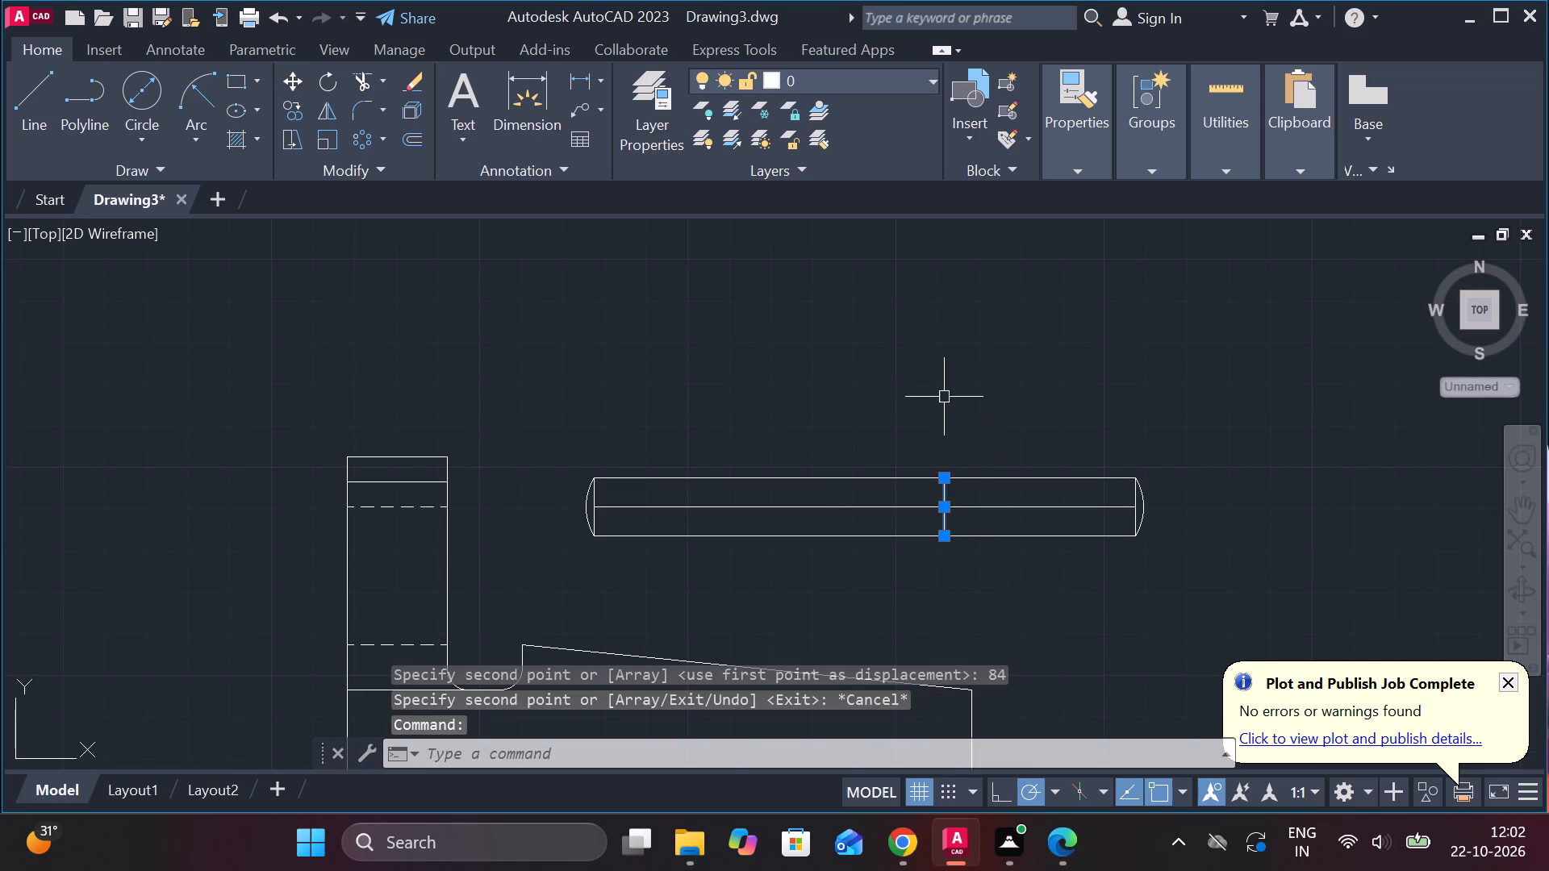
pyautogui.click(298, 109)
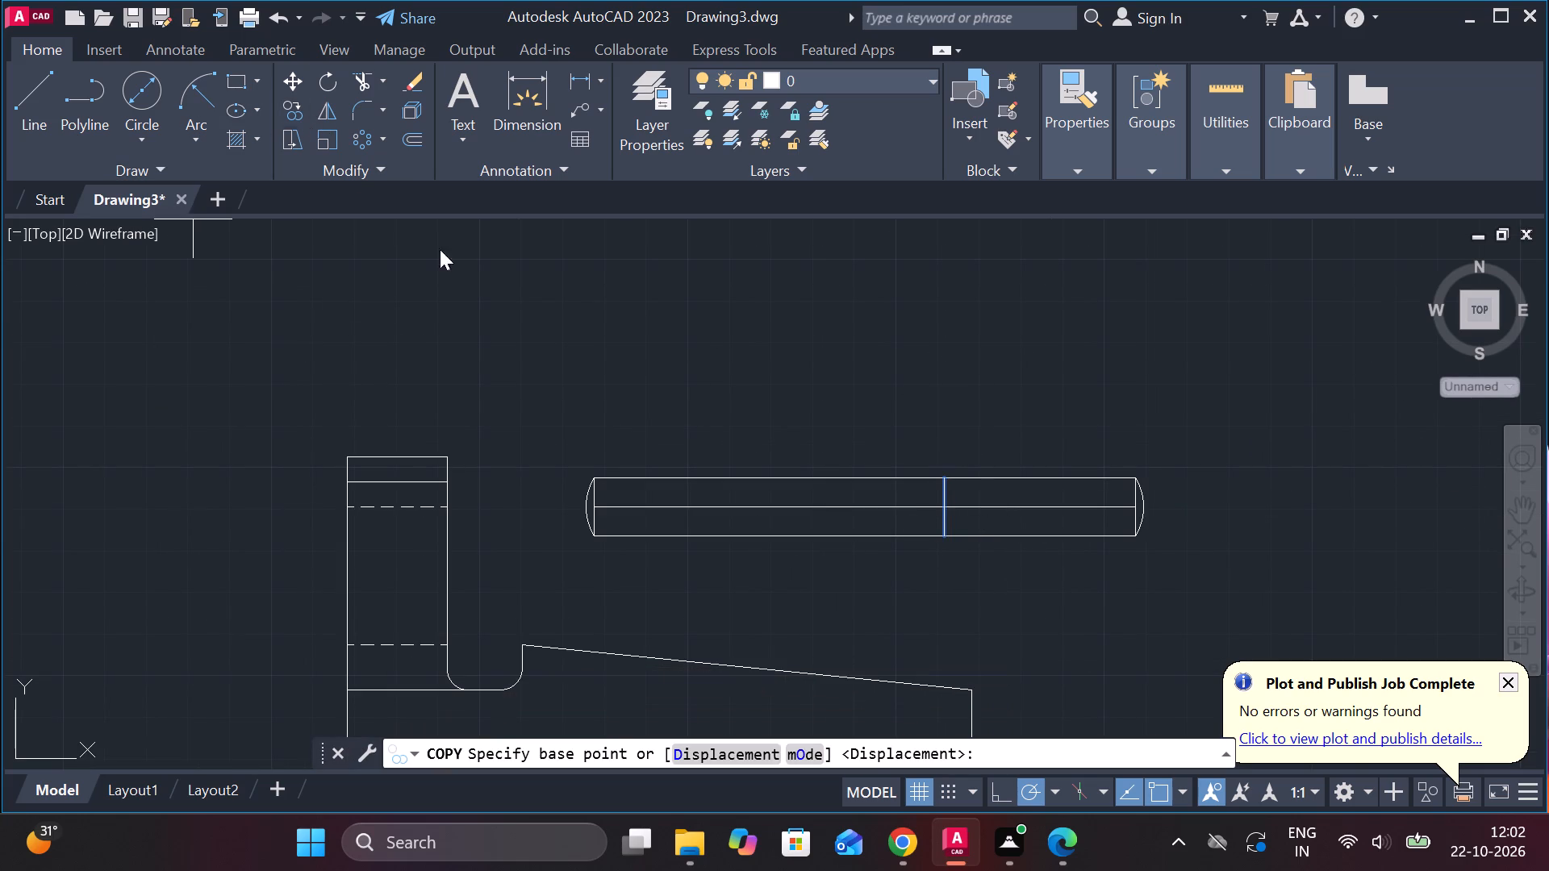
pyautogui.click(947, 506)
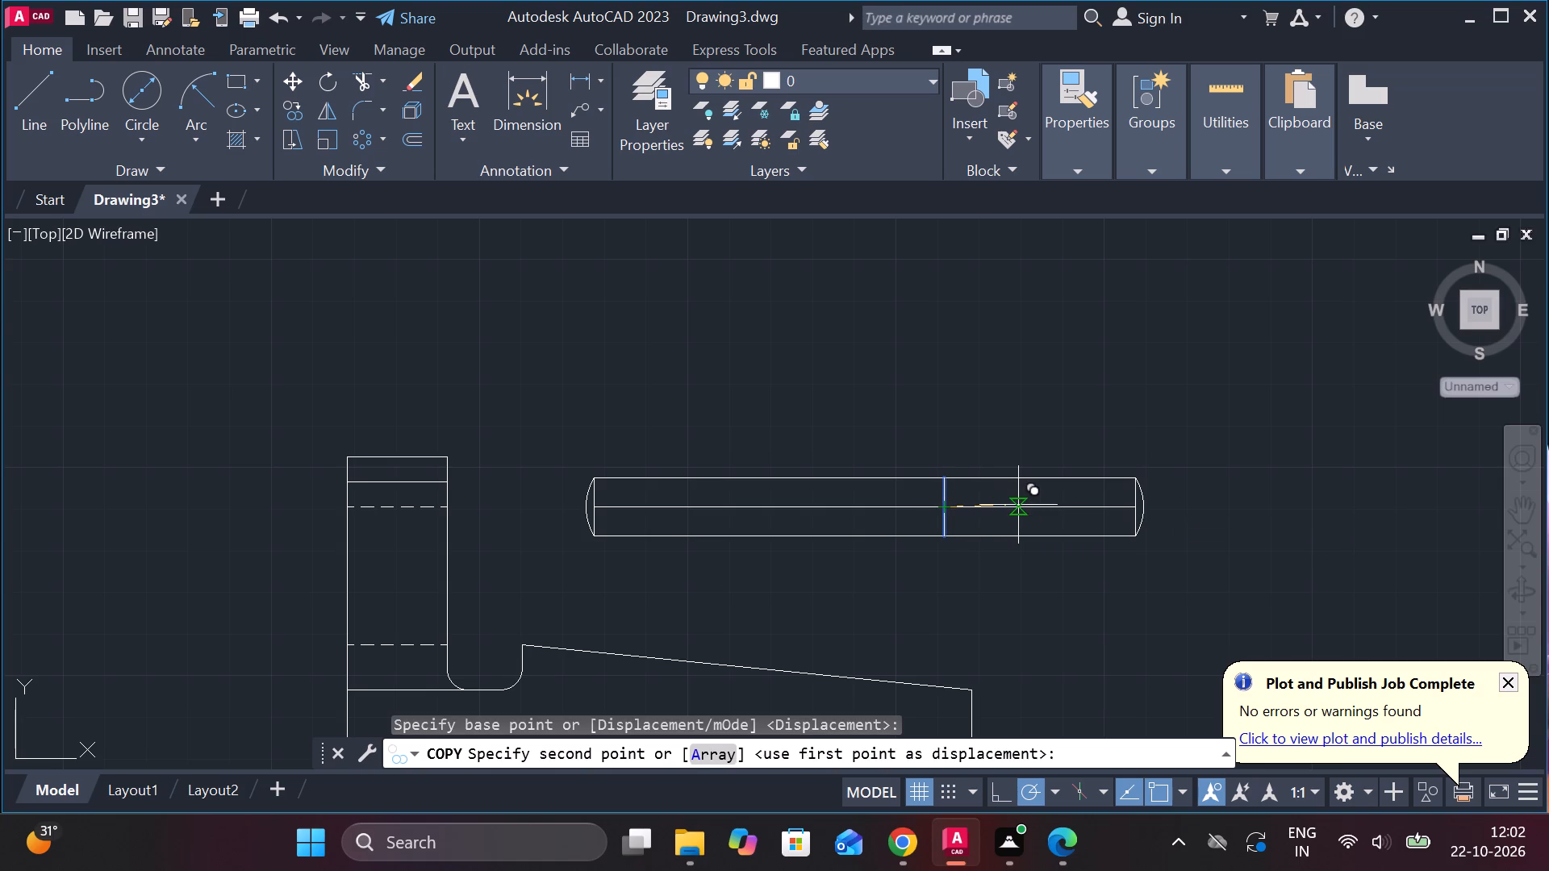
pyautogui.press('2')
pyautogui.press('0')
pyautogui.press('Return')
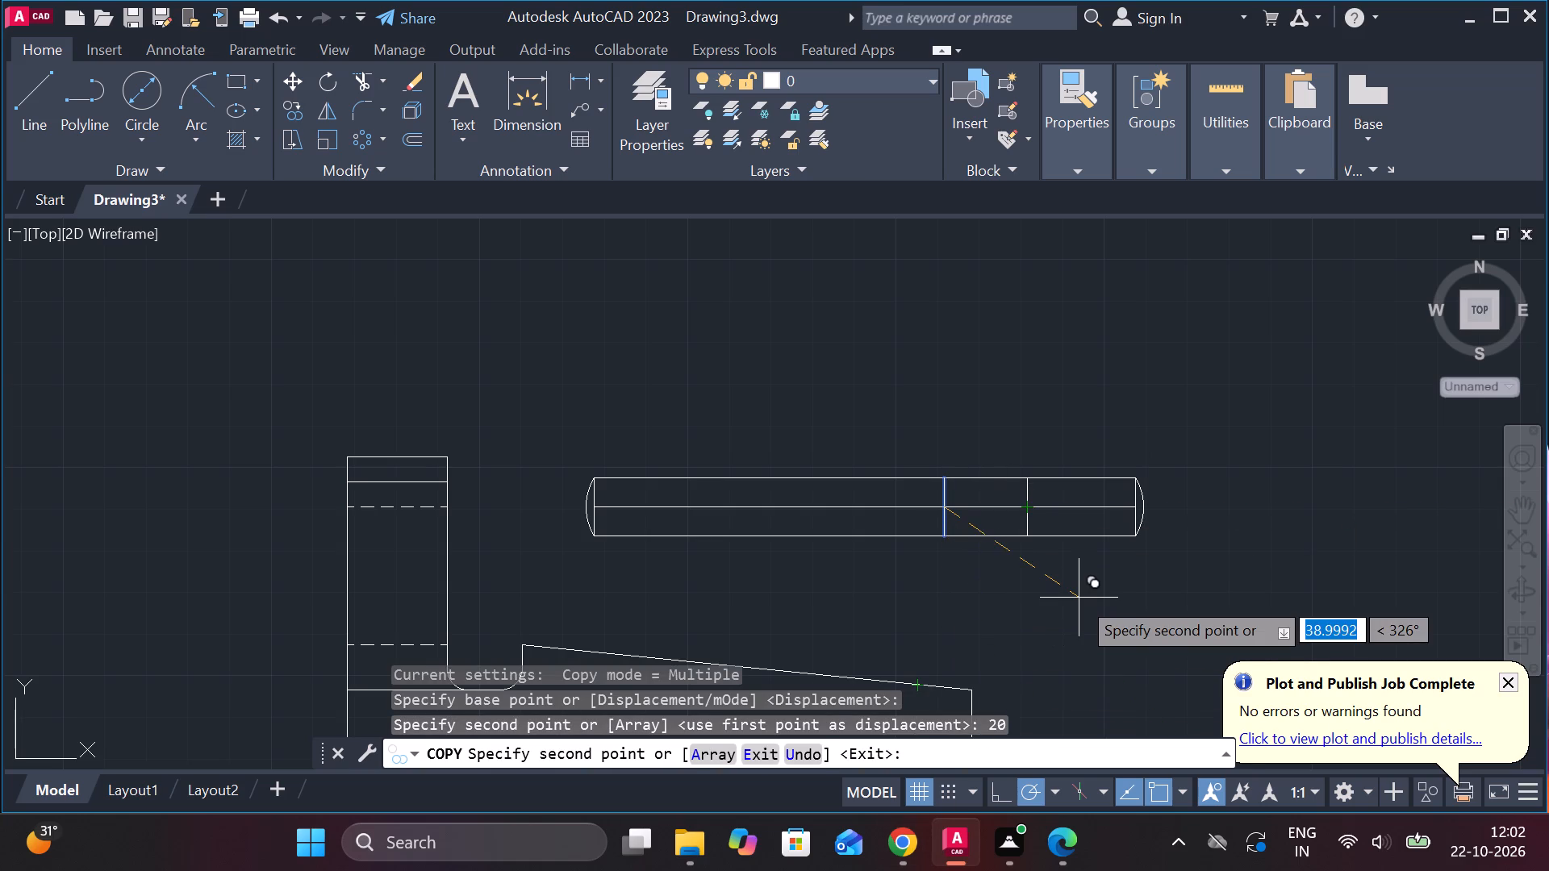
pyautogui.press('Escape')
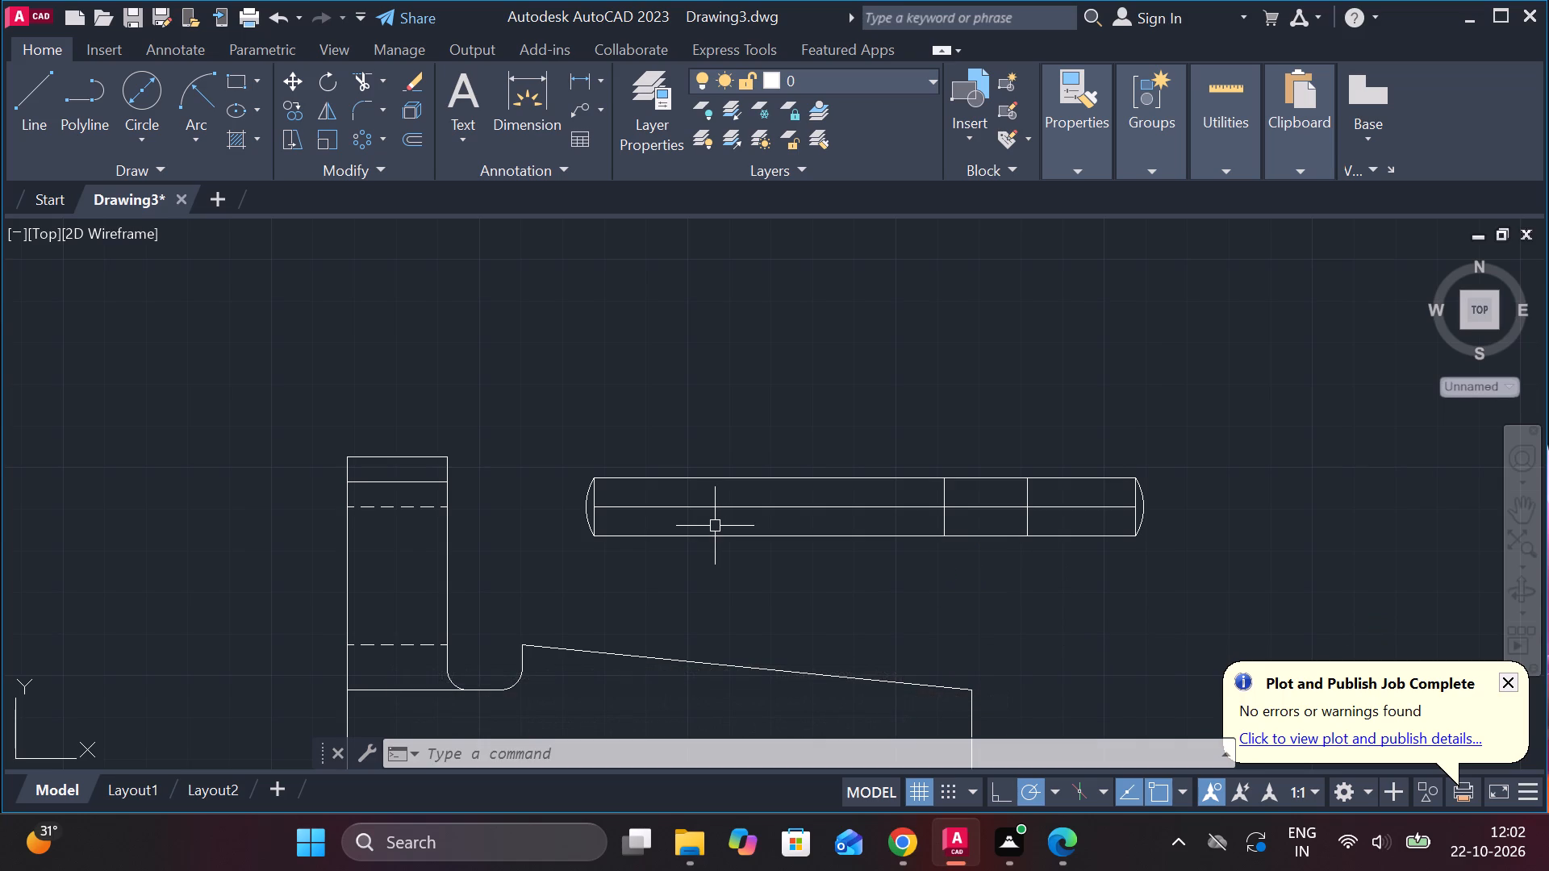
# Copy the strip's top edge line from its midpoint 0.5 units straight down into the strip.
pyautogui.scroll(2, 865, 530)
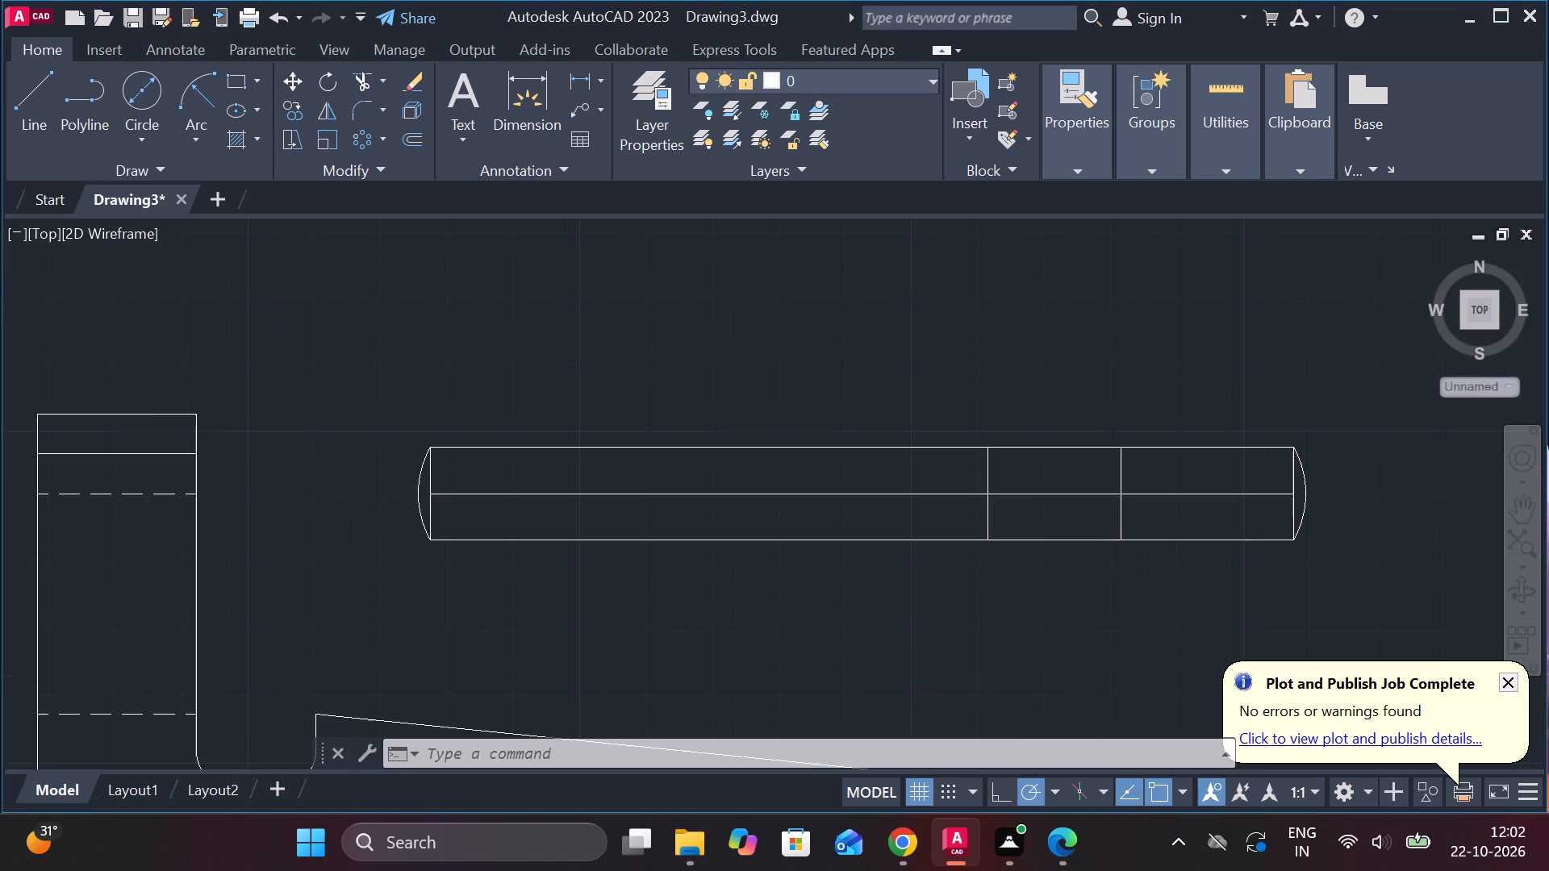
pyautogui.scroll(-2, 866, 530)
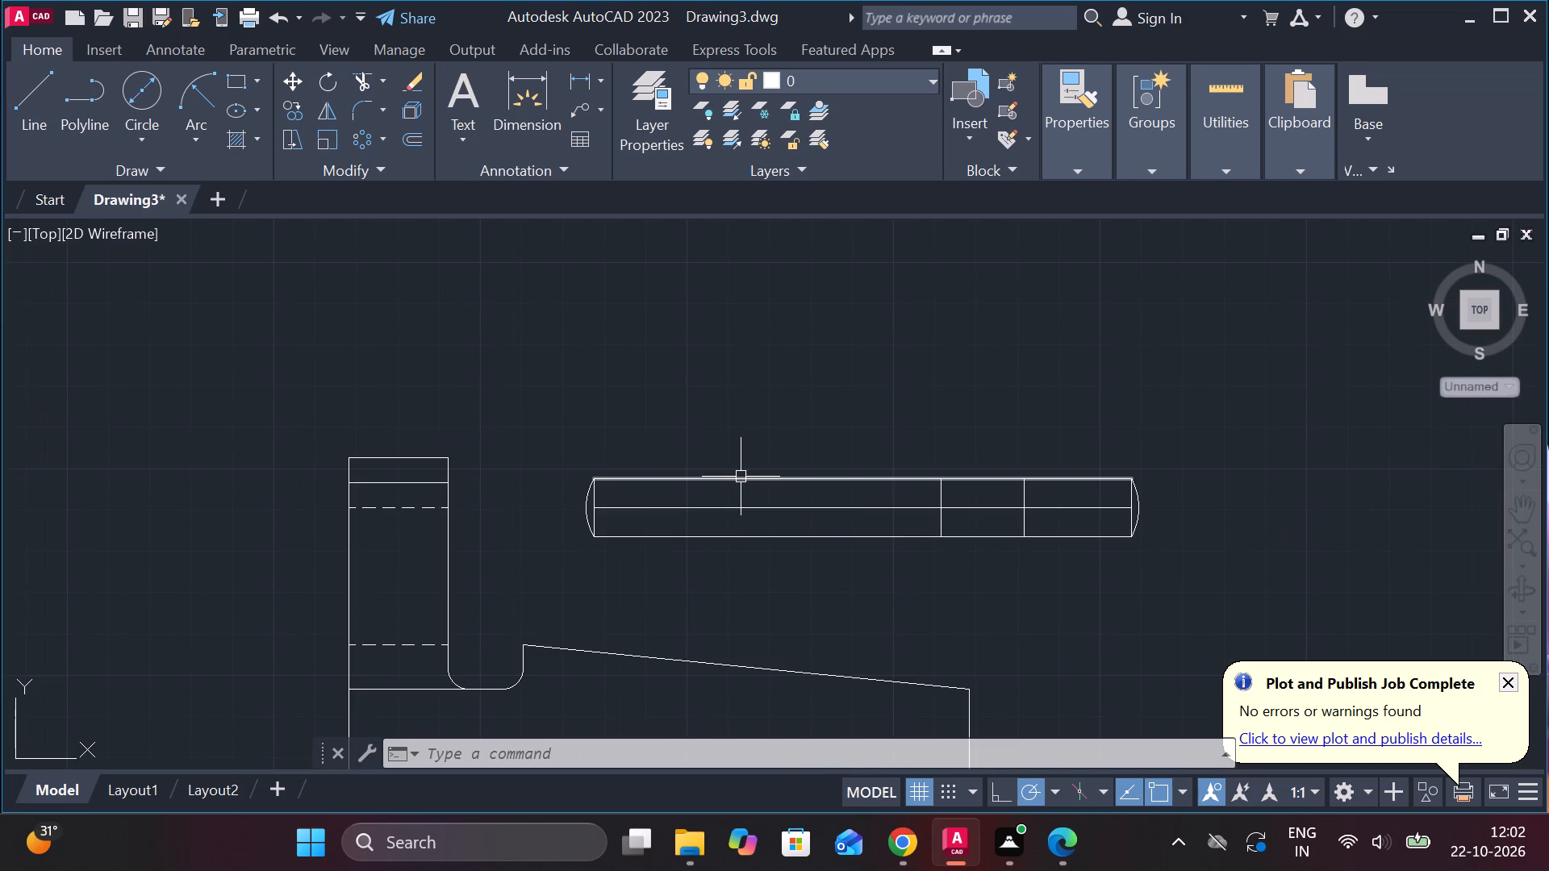
pyautogui.click(741, 477)
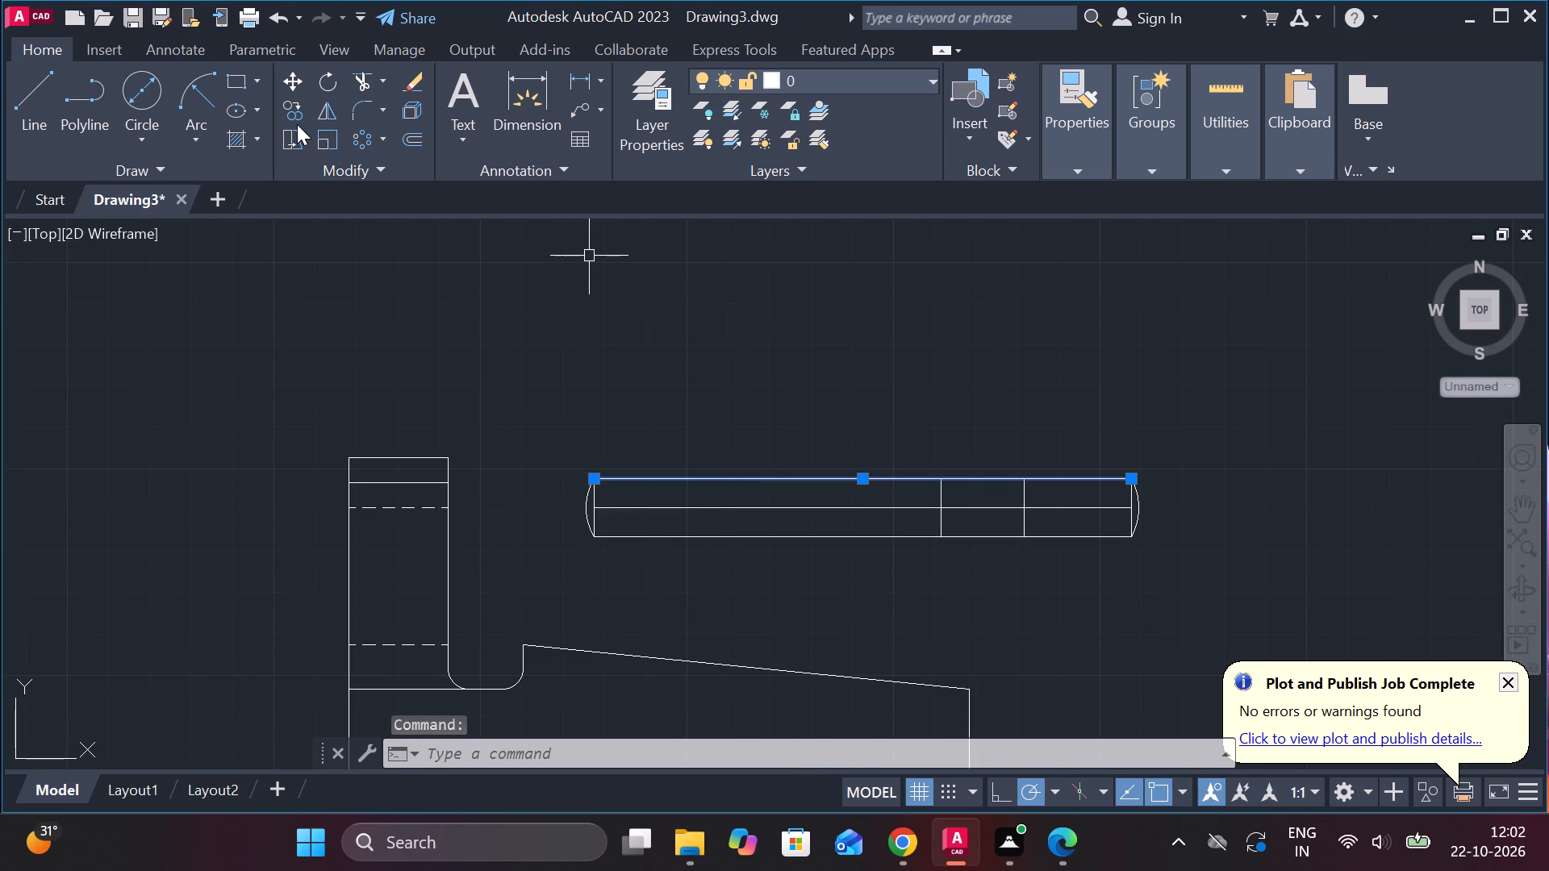
pyautogui.click(297, 107)
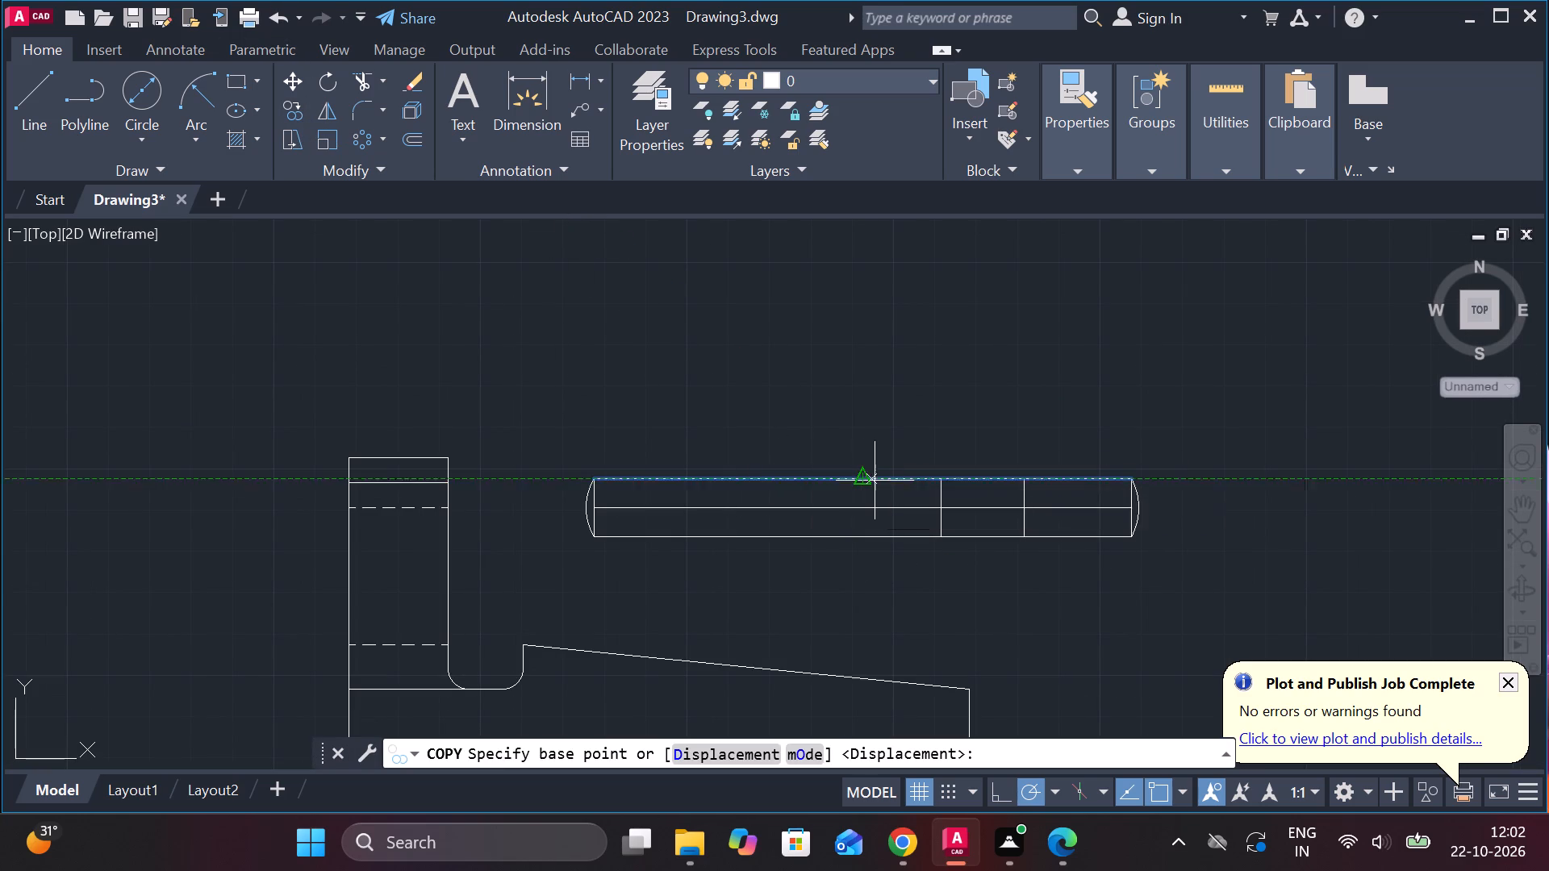
pyautogui.click(863, 481)
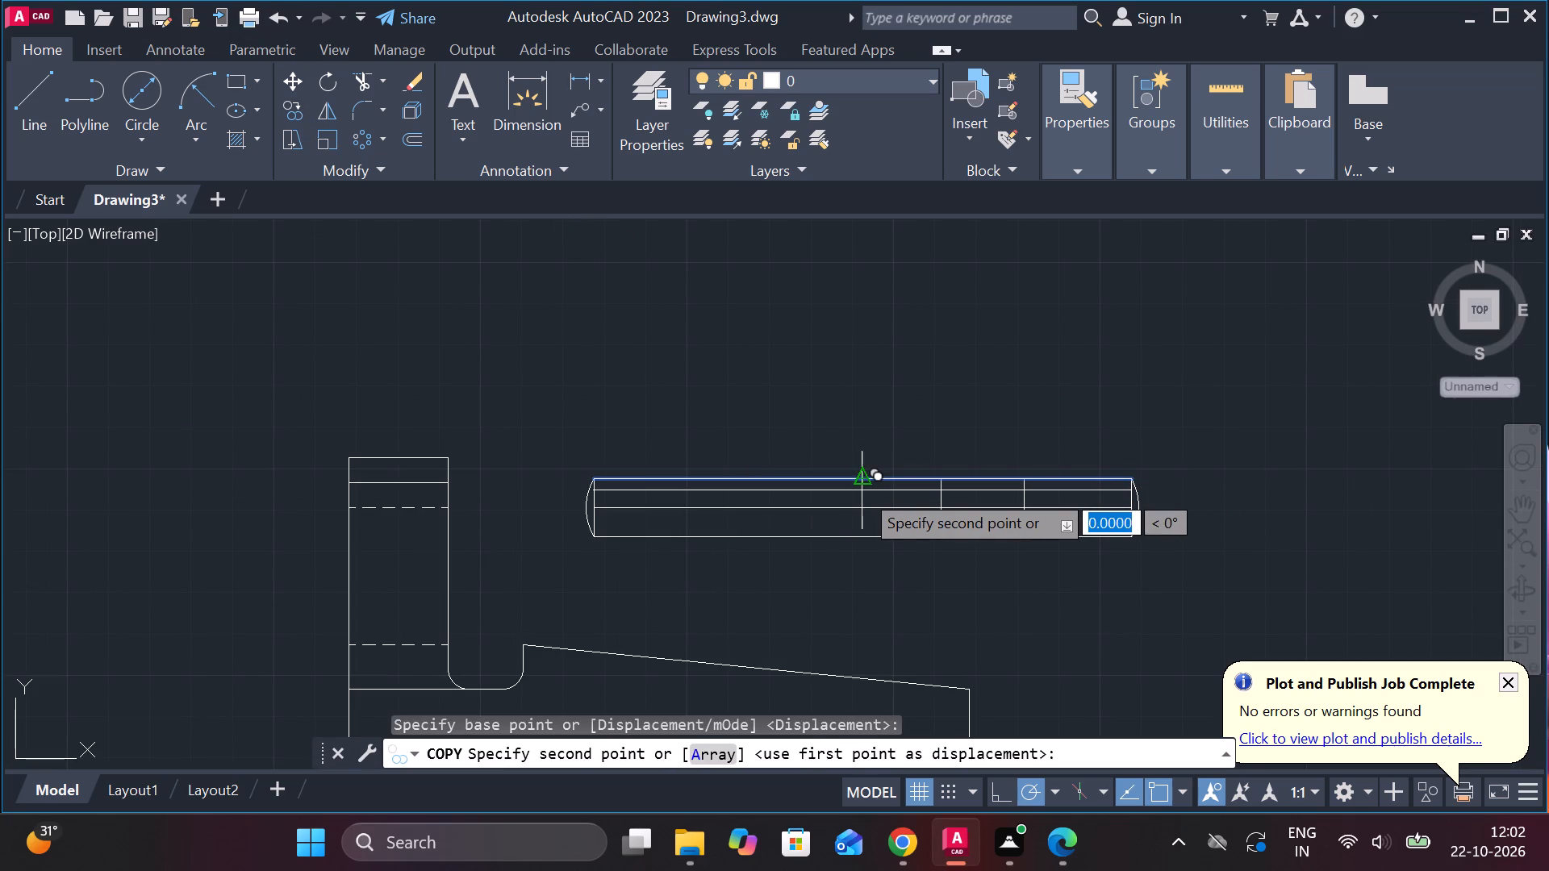
pyautogui.press('0')
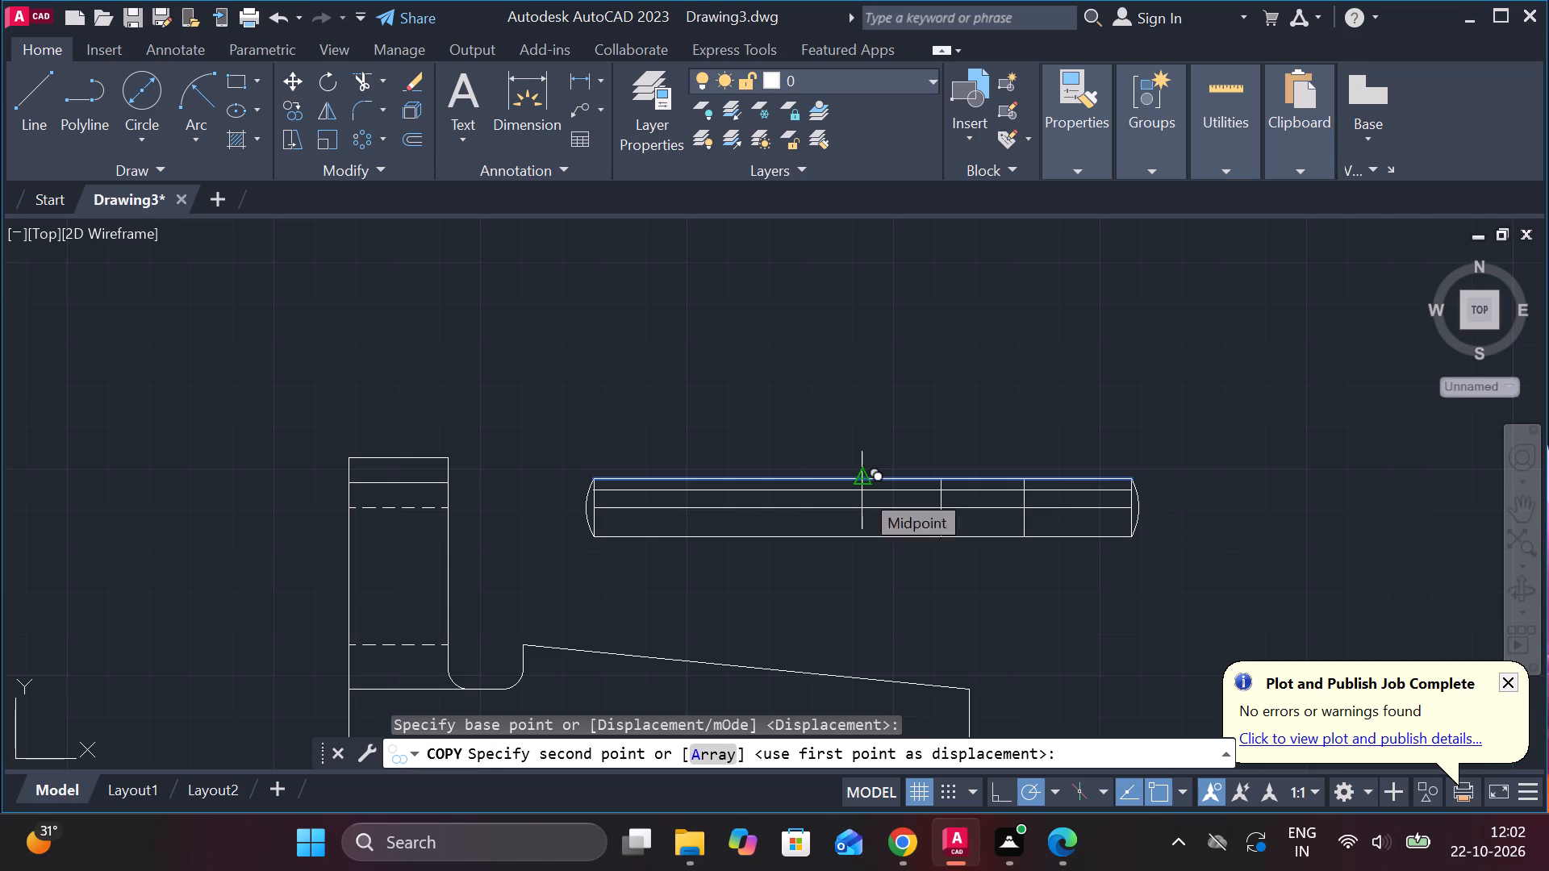
pyautogui.press('.')
pyautogui.press('5')
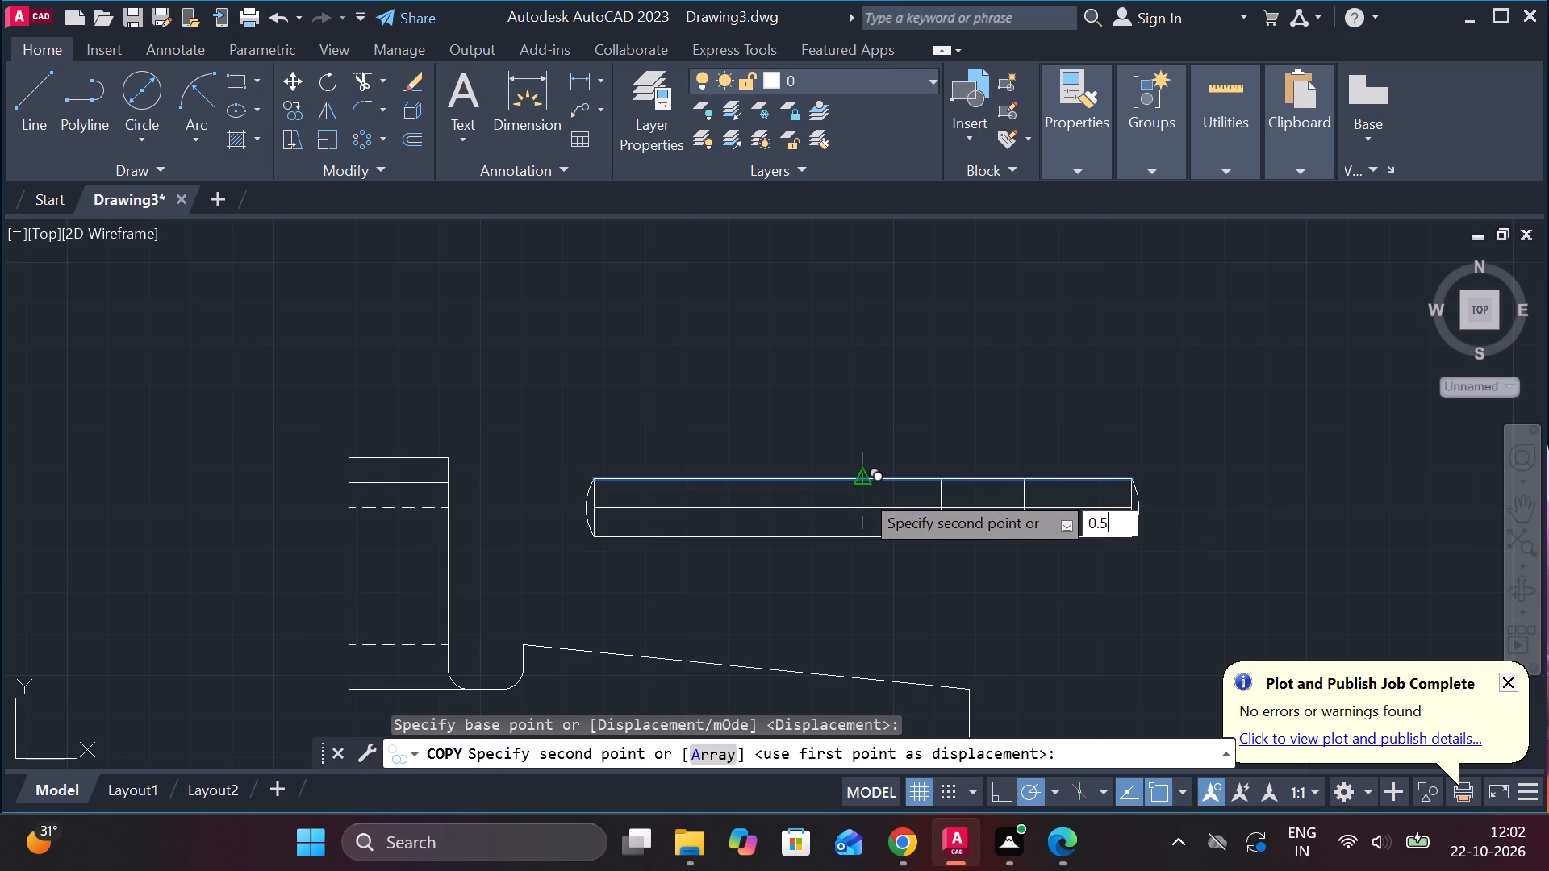
pyautogui.press('Return')
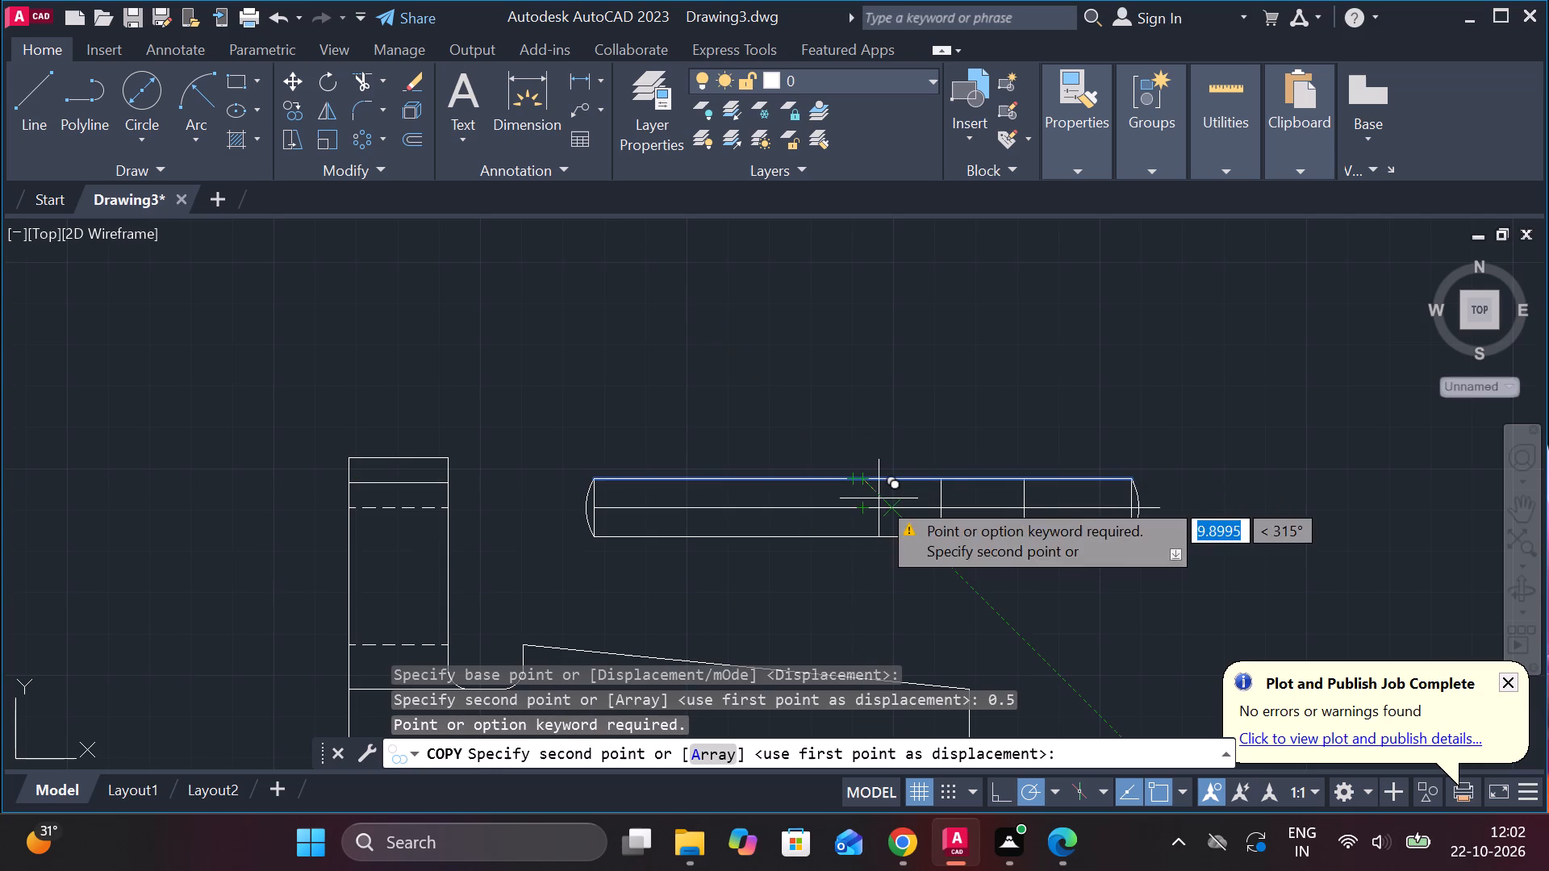
pyautogui.scroll(3, 864, 494)
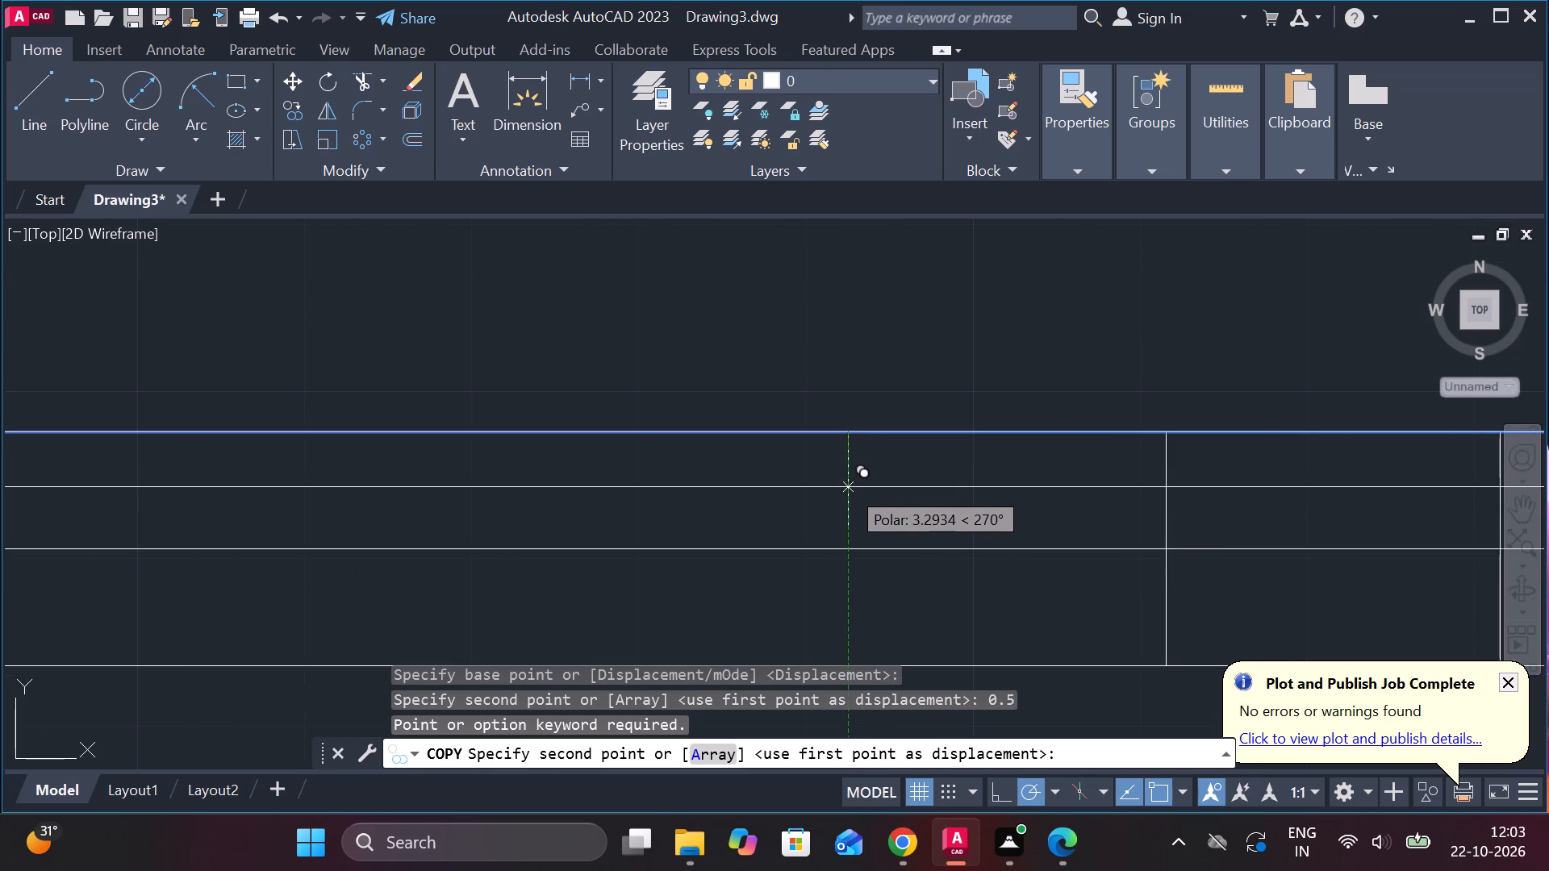
pyautogui.write('0.5')
pyautogui.press('Return')
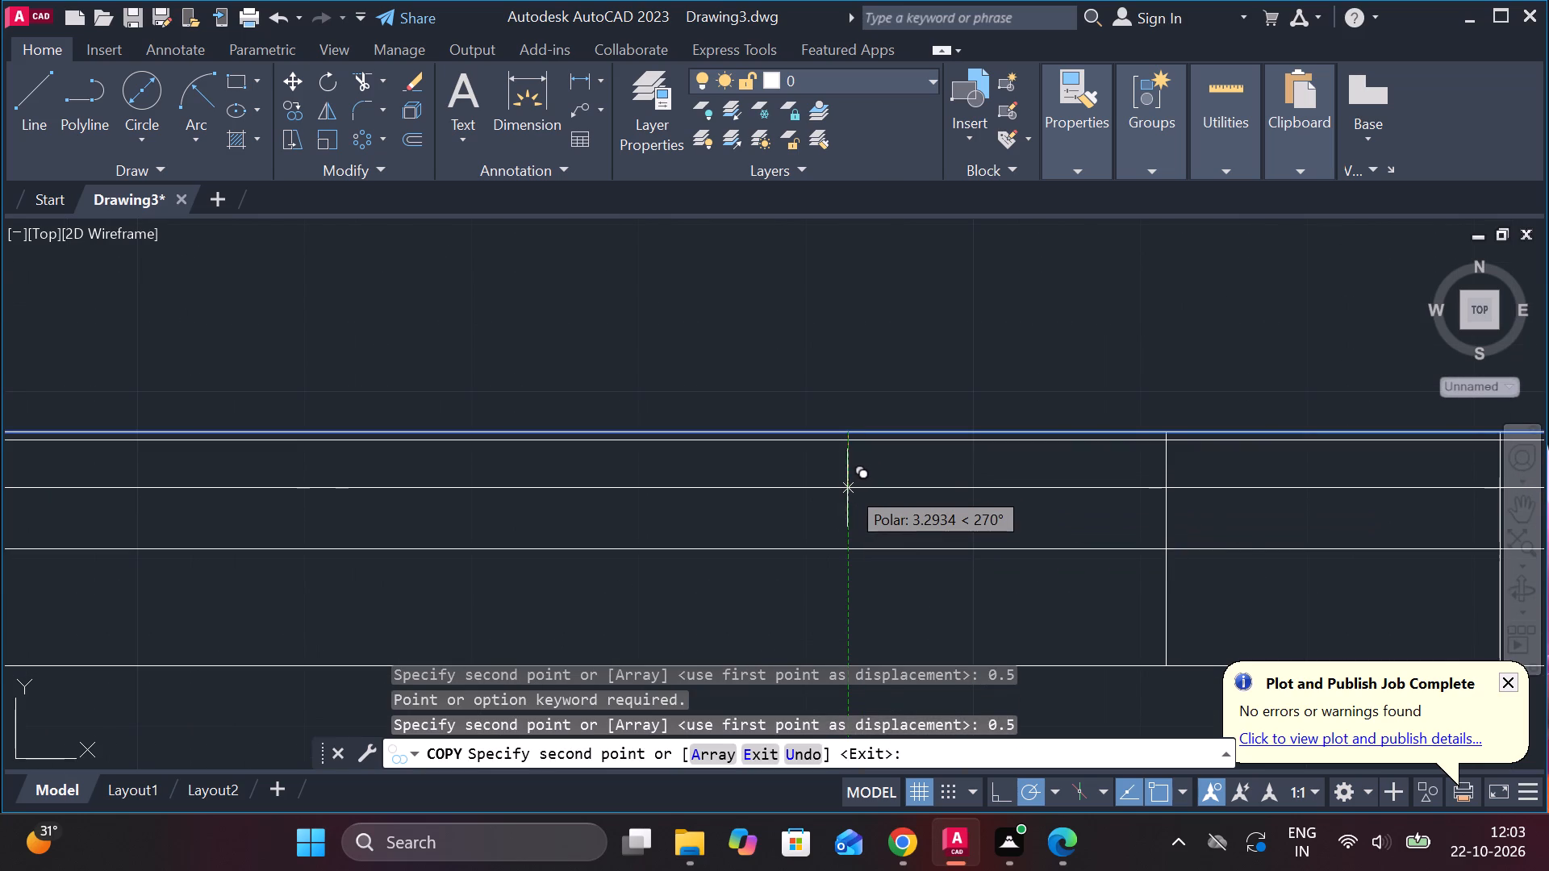
pyautogui.scroll(-2, 836, 492)
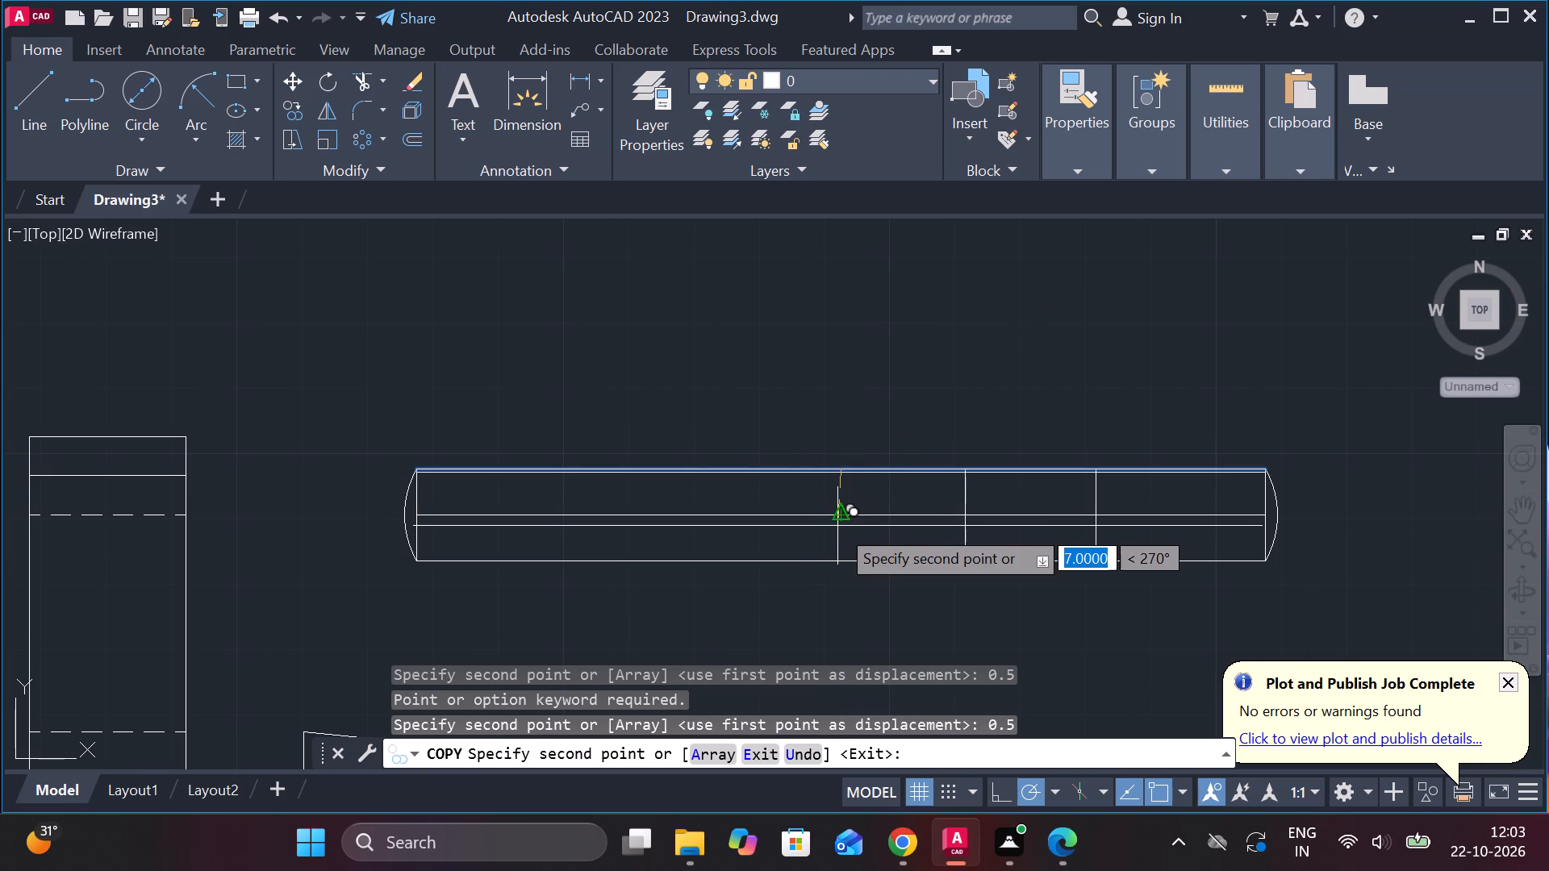
pyautogui.press('Escape')
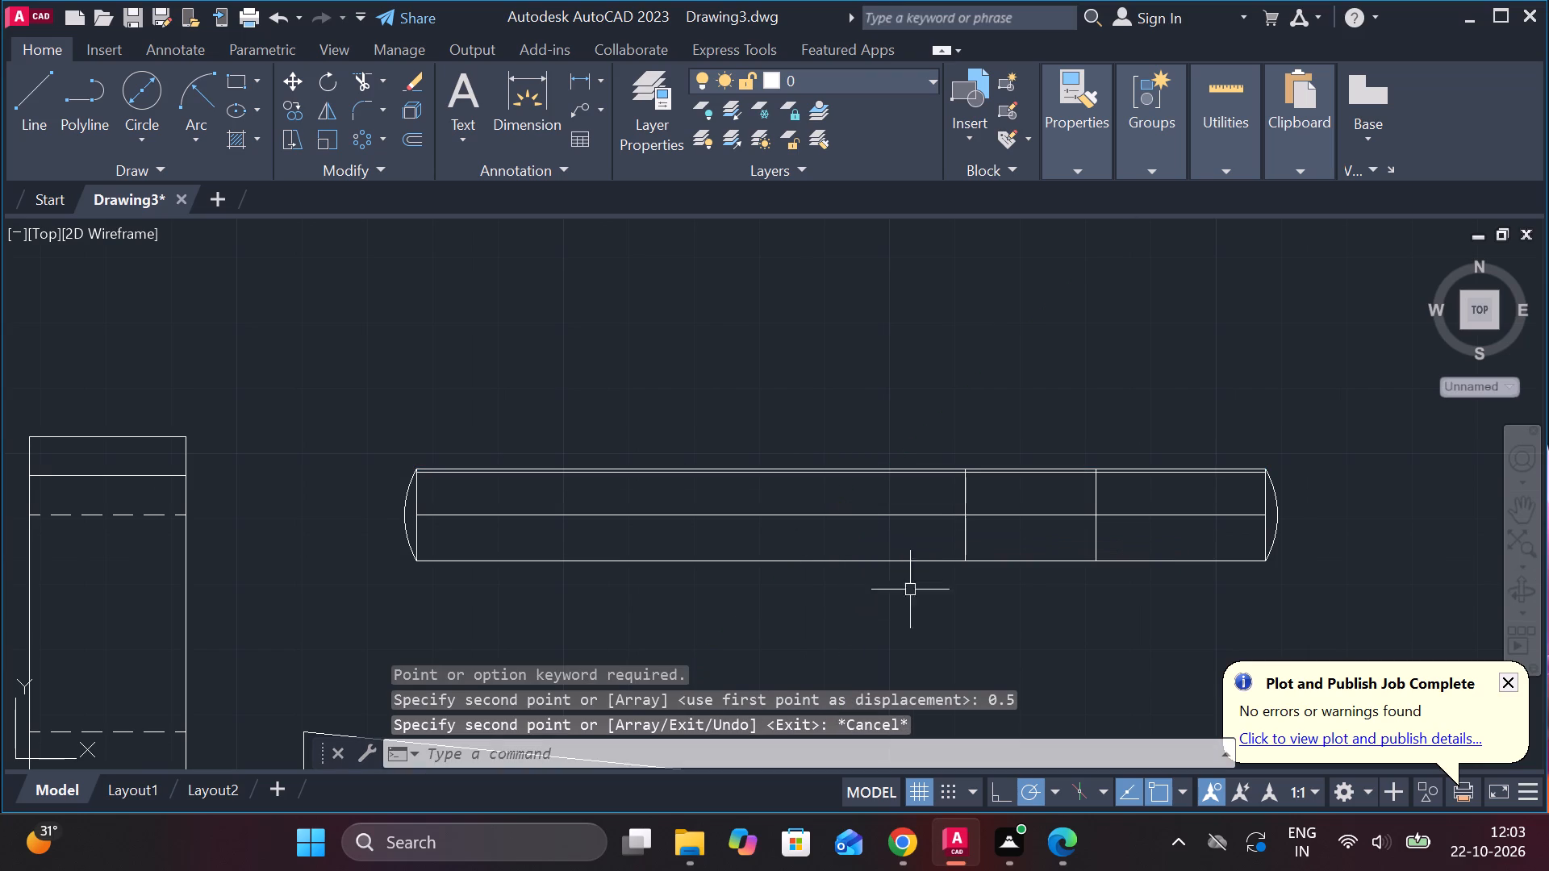
# Copy the strip's bottom edge line from its midpoint 0.5 units straight up into the strip.
pyautogui.click(921, 563)
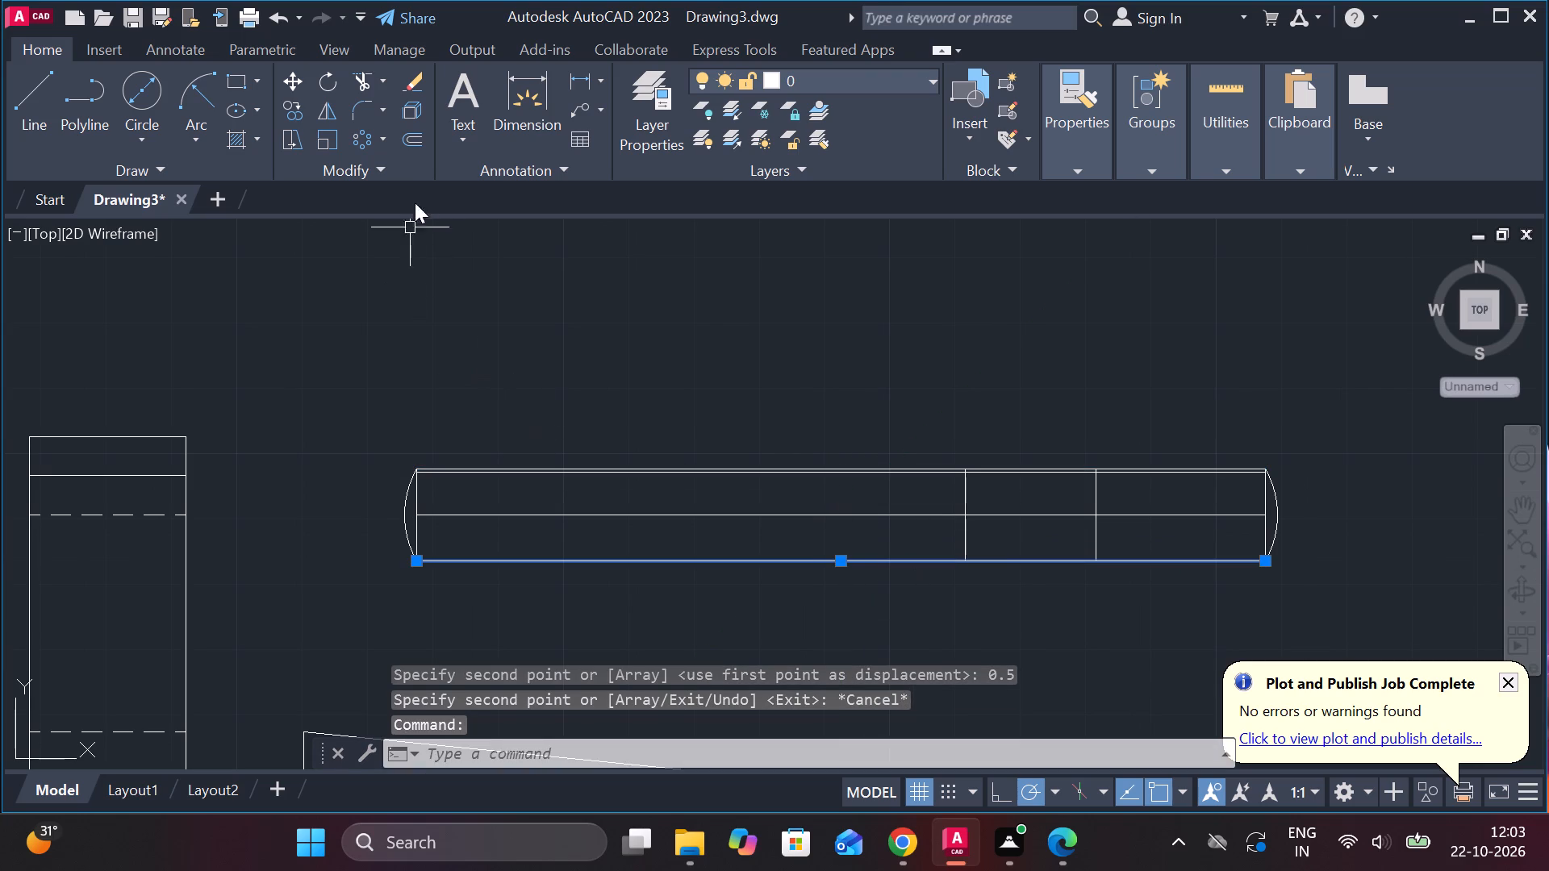
pyautogui.click(299, 111)
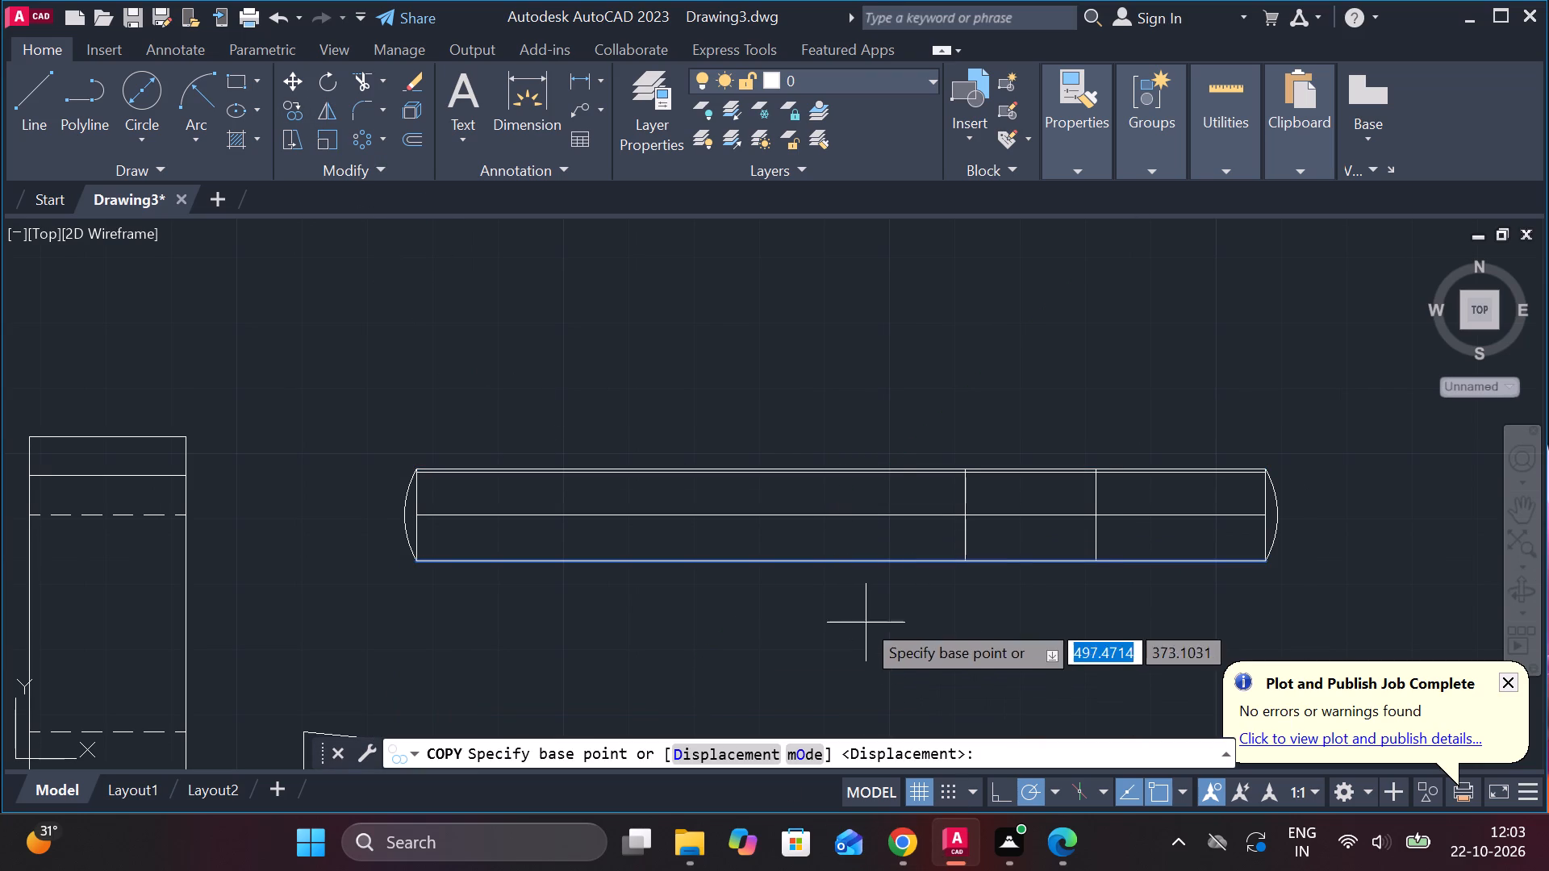
pyautogui.click(845, 560)
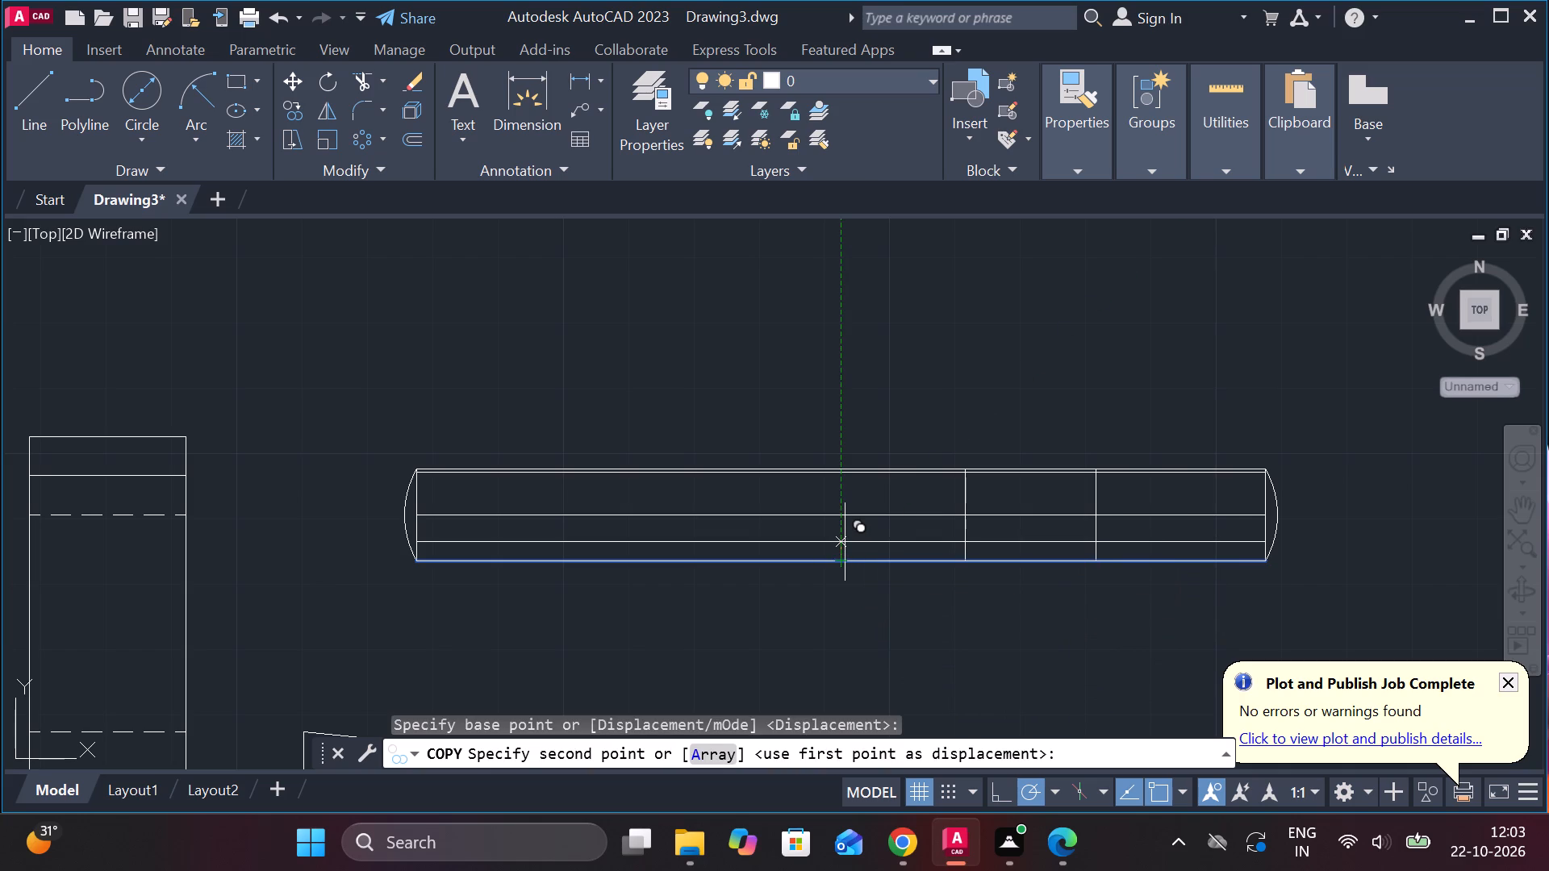
pyautogui.write('0.5')
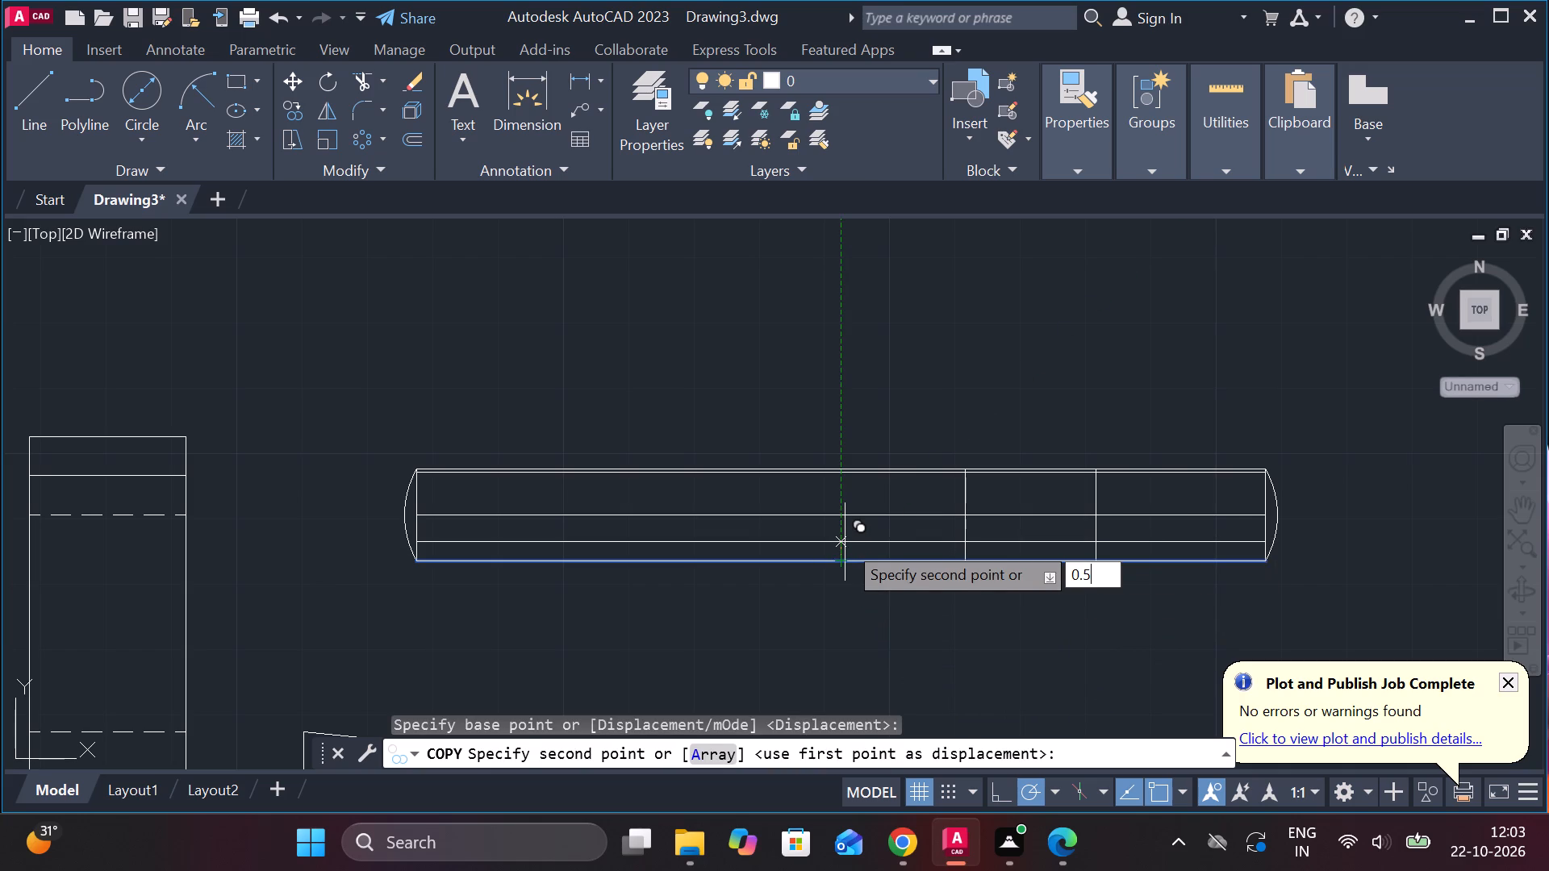
pyautogui.press('Return')
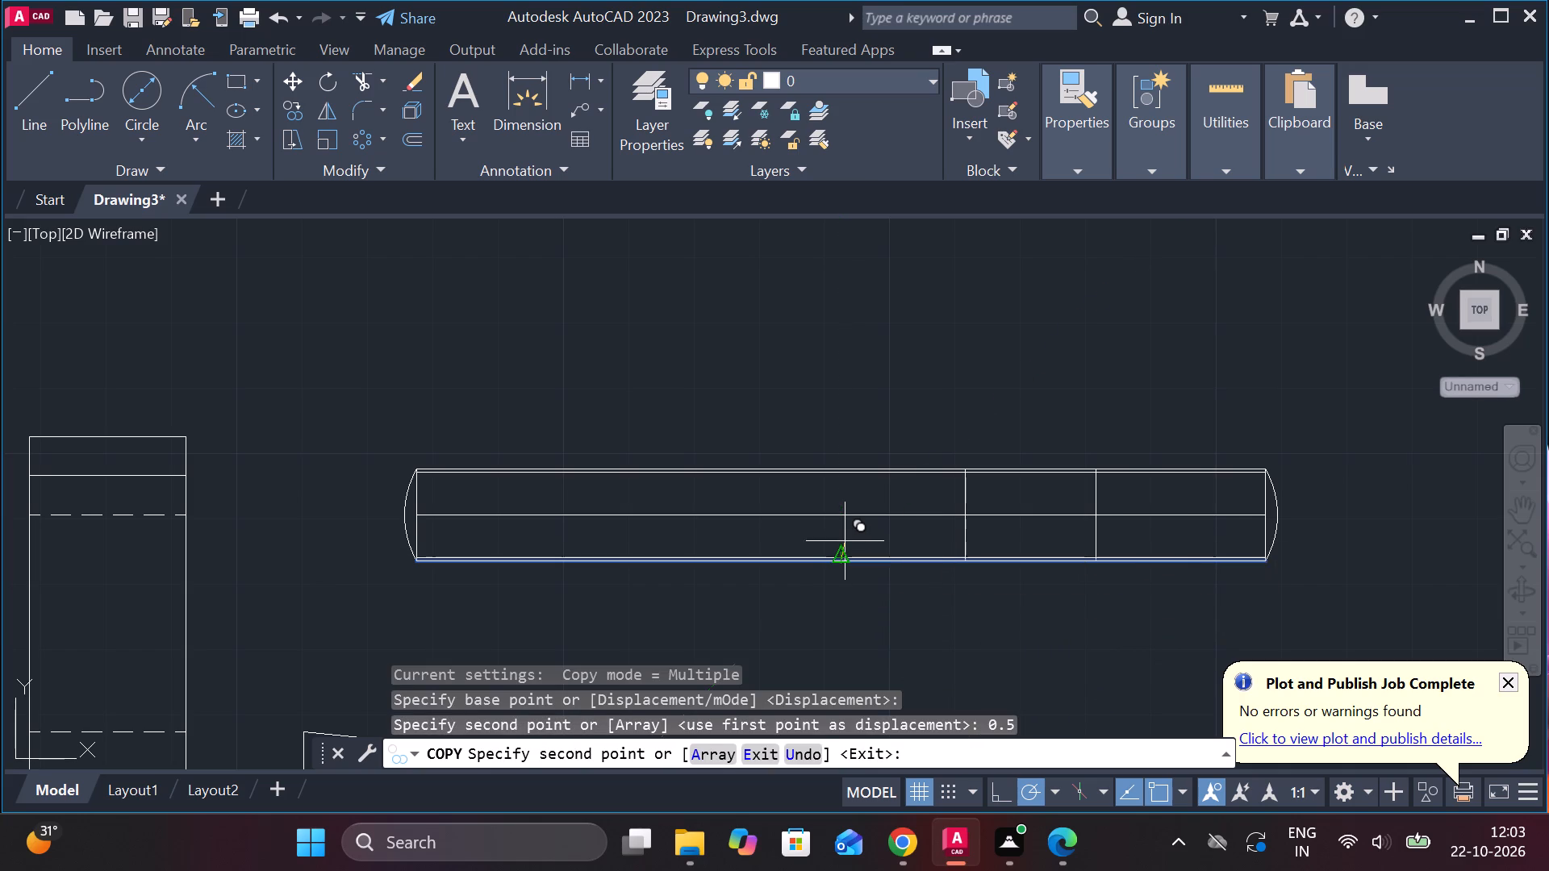
pyautogui.press('Escape')
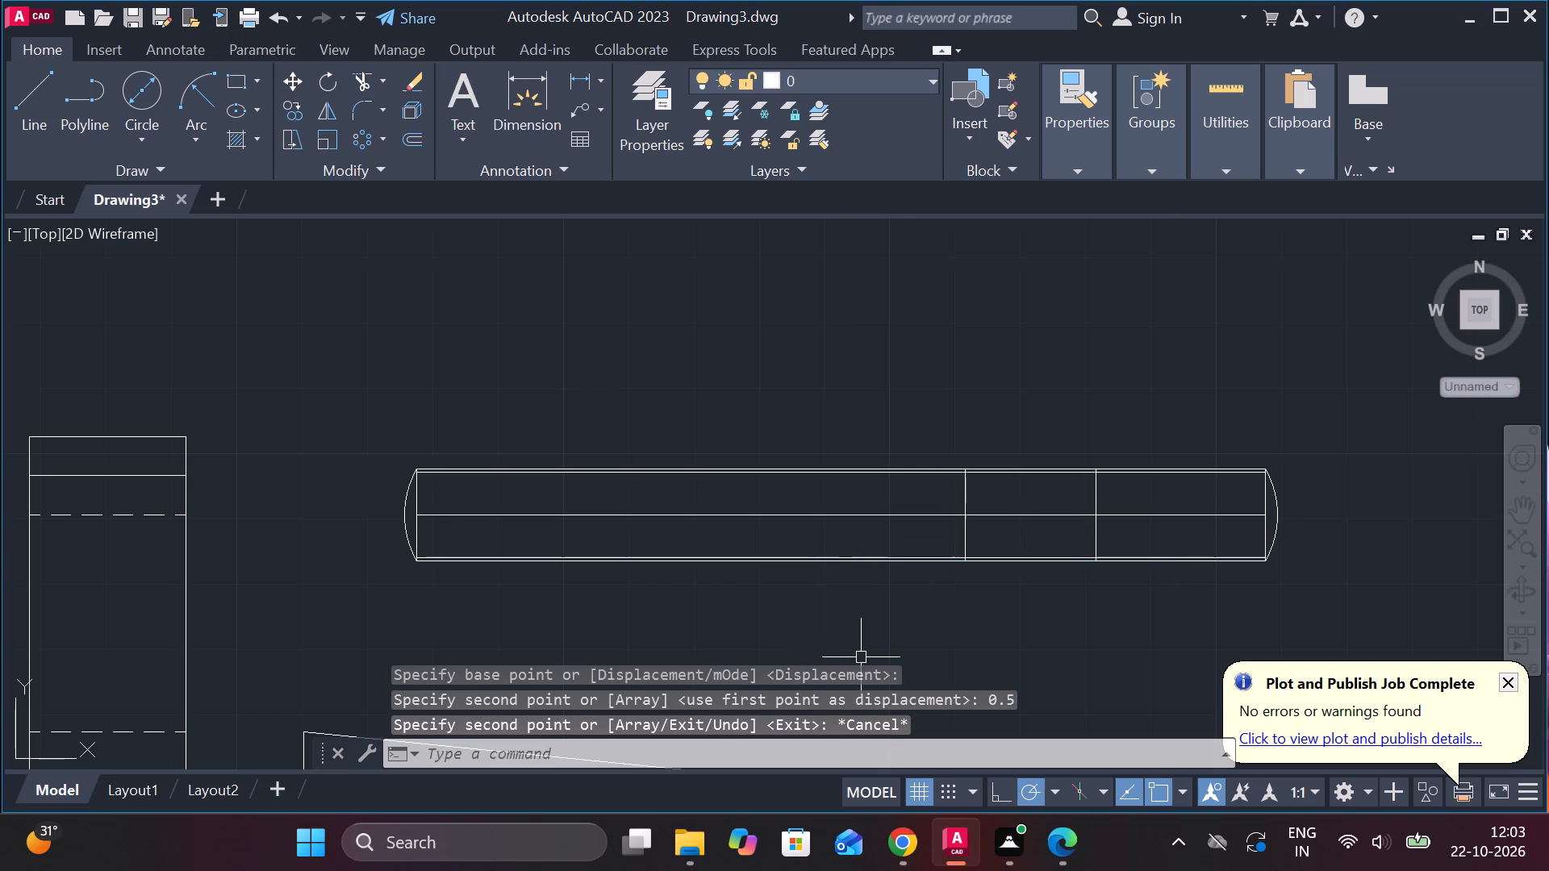
# Trim the upper and lower 0.5-unit inset lines between the strip's two vertical division lines.
pyautogui.scroll(2, 1036, 495)
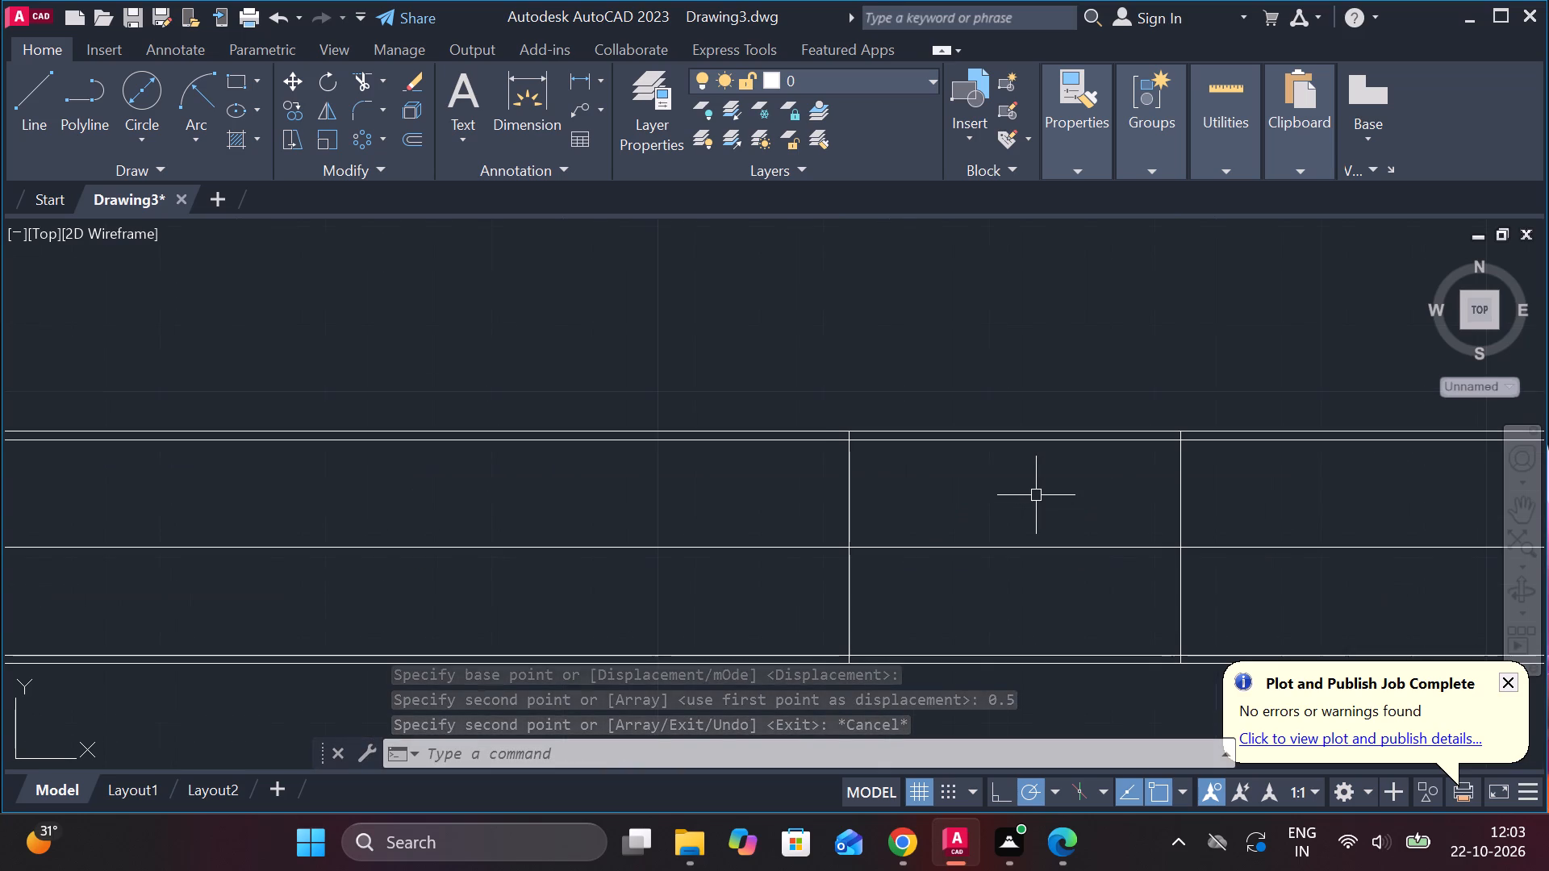
pyautogui.click(361, 84)
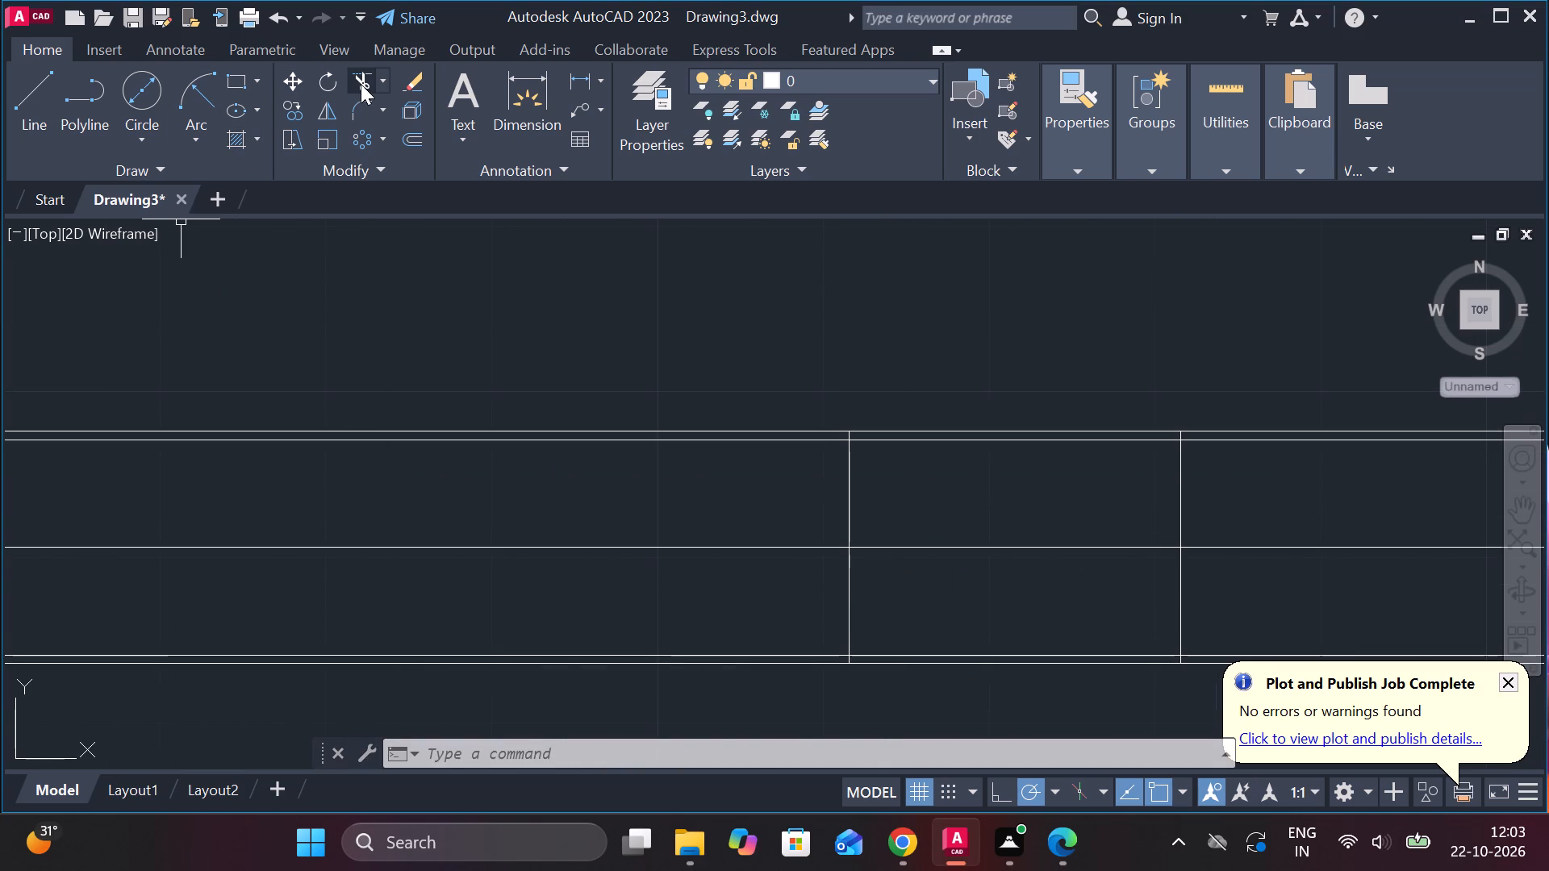
pyautogui.click(891, 443)
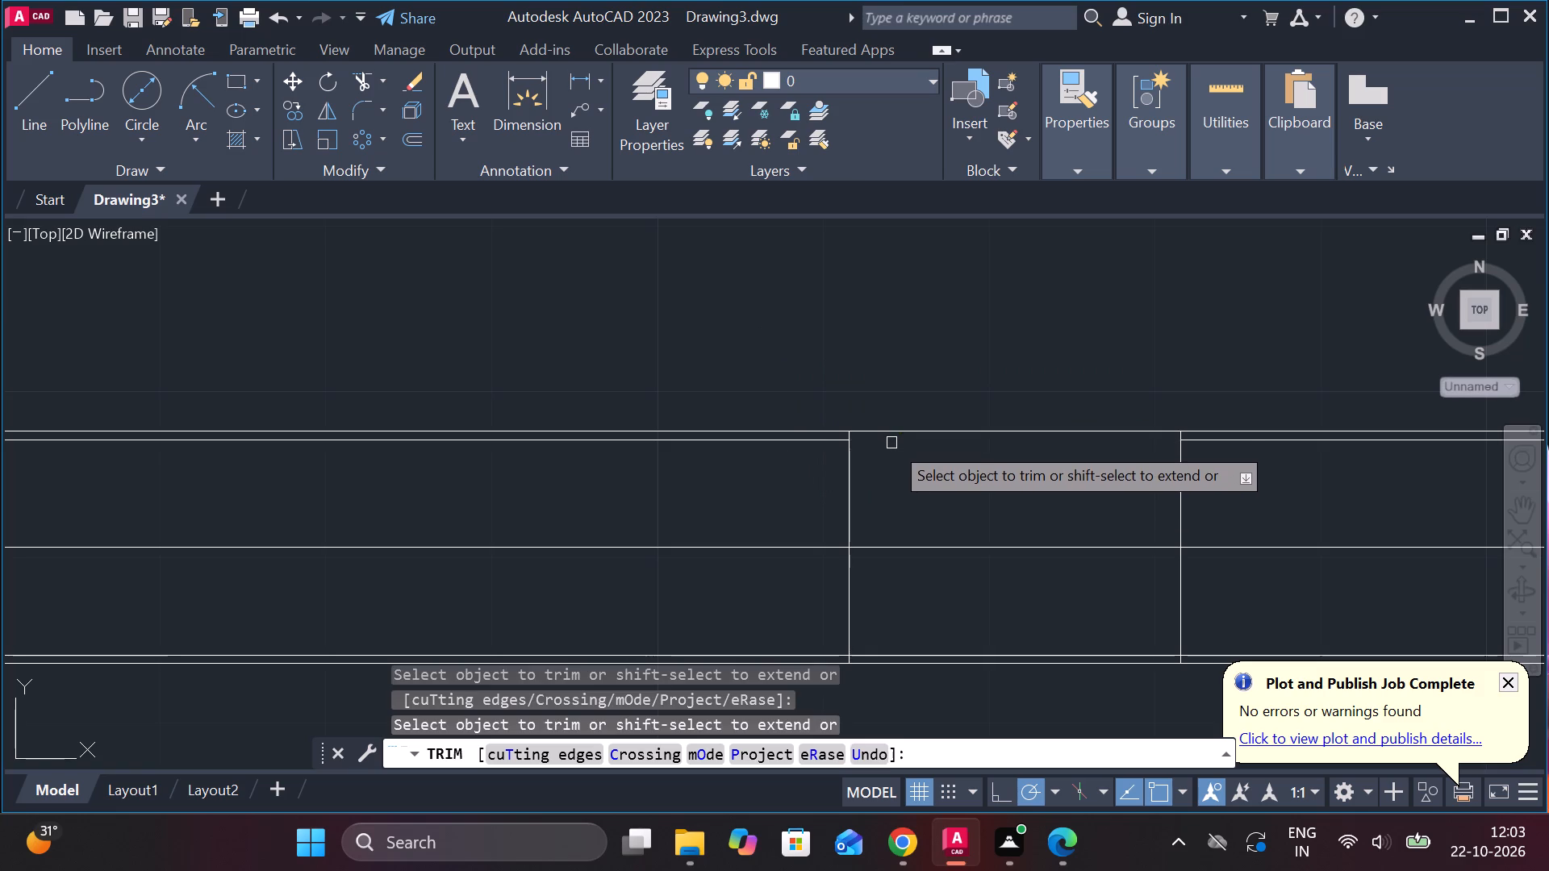
pyautogui.click(896, 652)
pyautogui.scroll(-1, 878, 576)
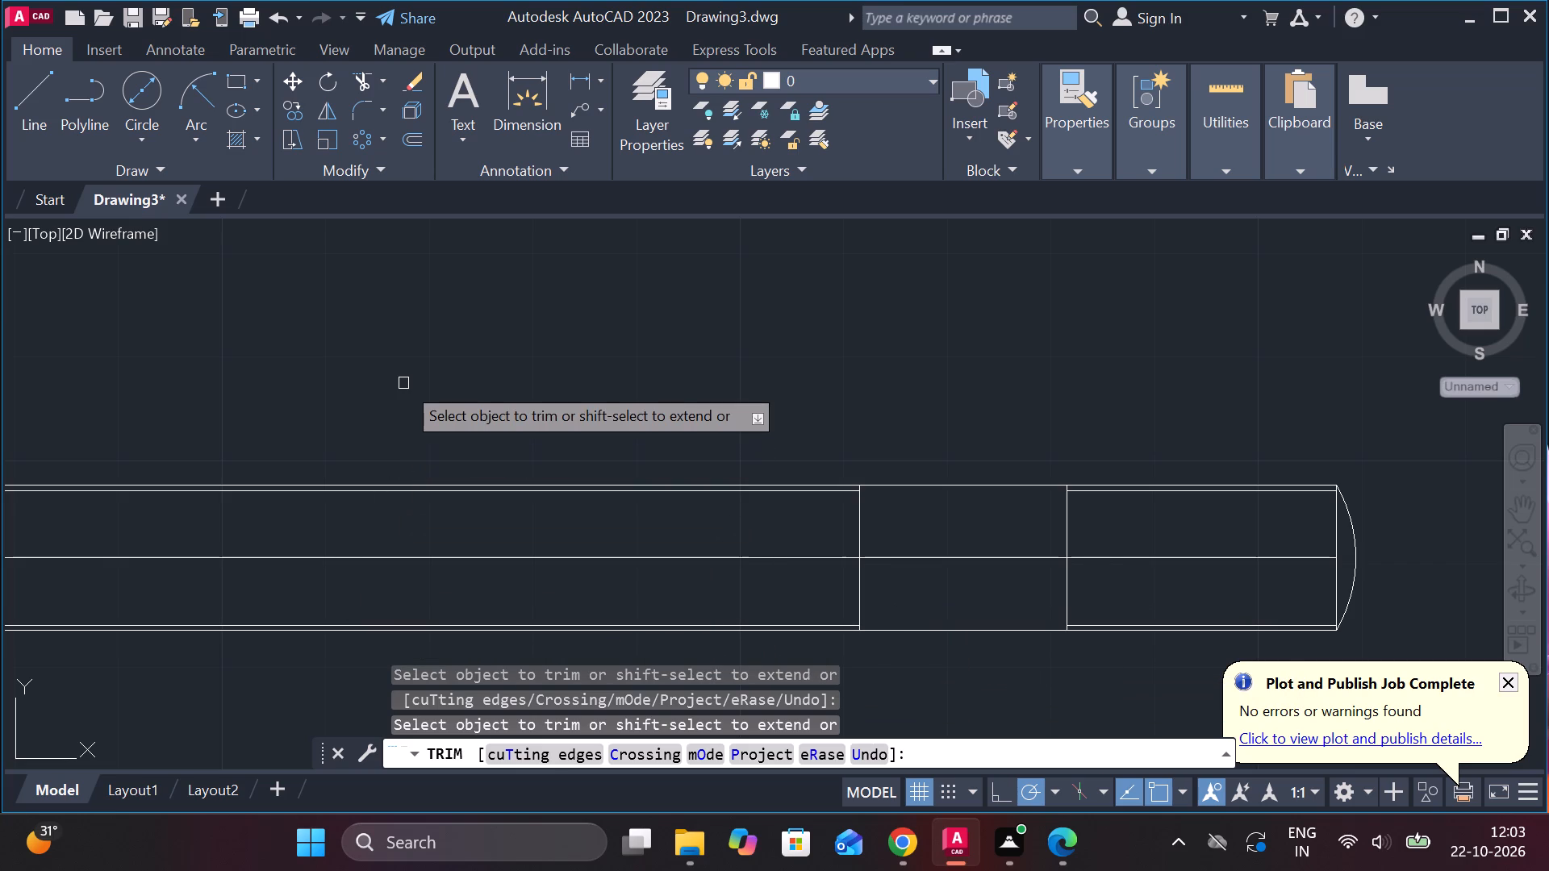
pyautogui.press('Escape')
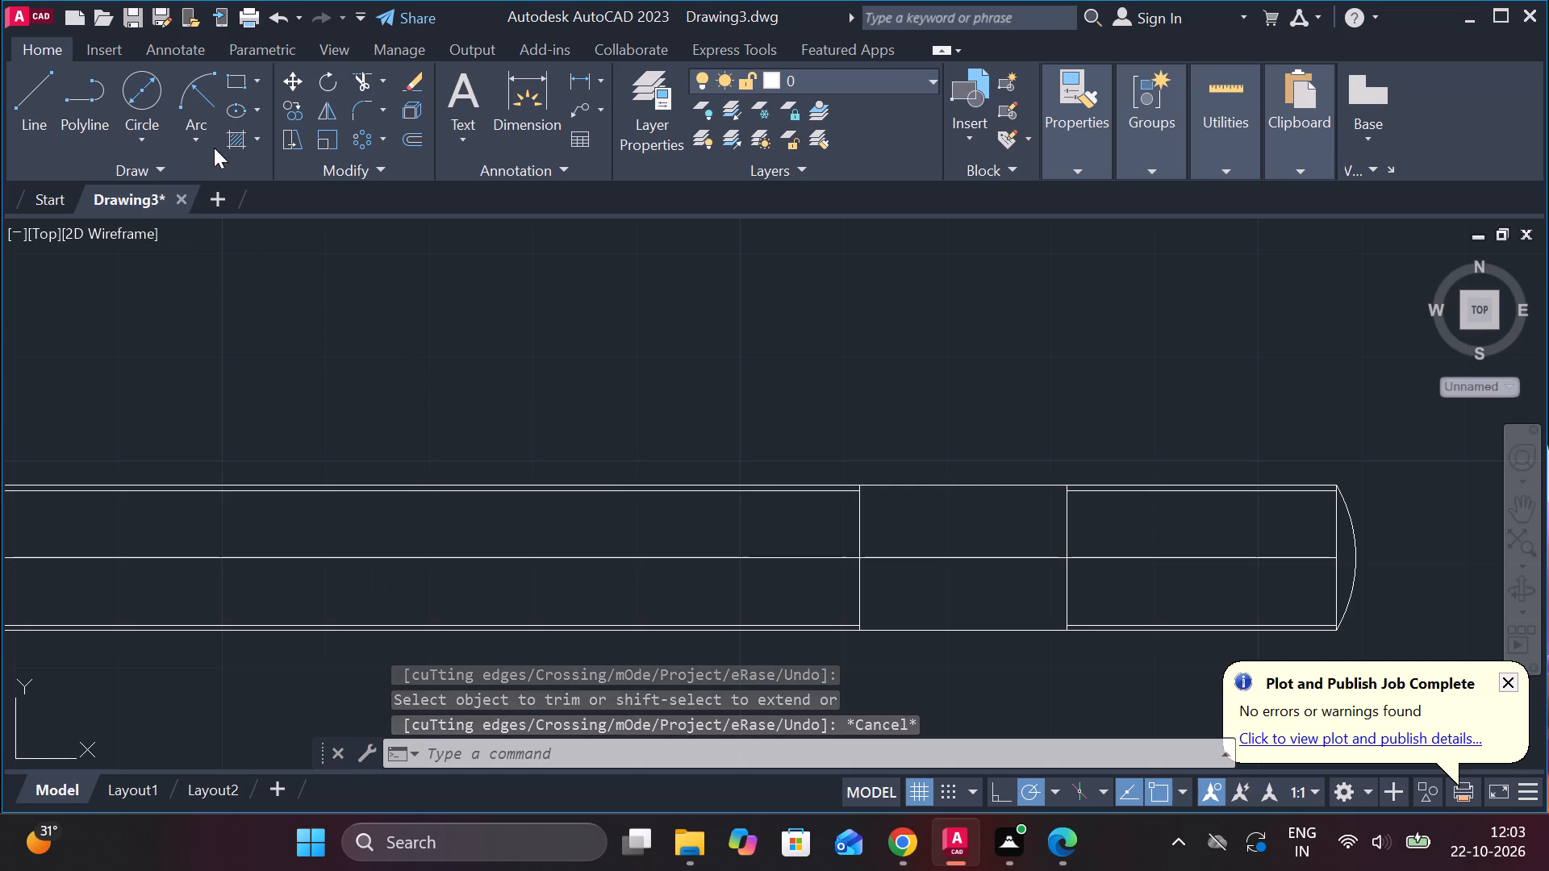
# Draw a radius 7 arc bulging right, from the middle line up to the top edge within the strip's long left section.
pyautogui.click(202, 90)
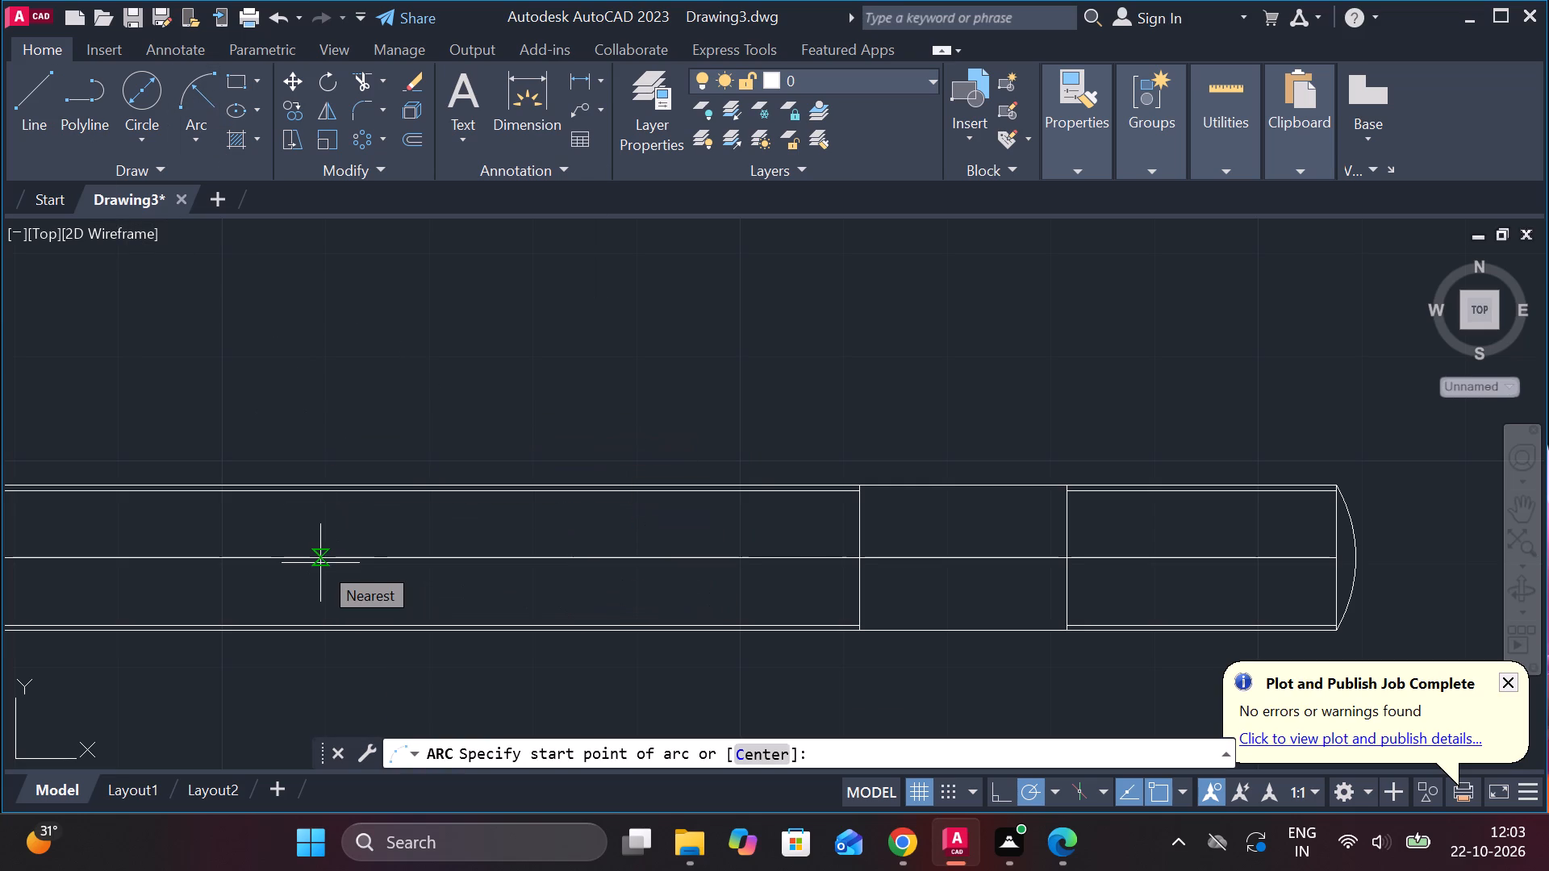
pyautogui.scroll(-3, 365, 565)
pyautogui.scroll(2, 365, 565)
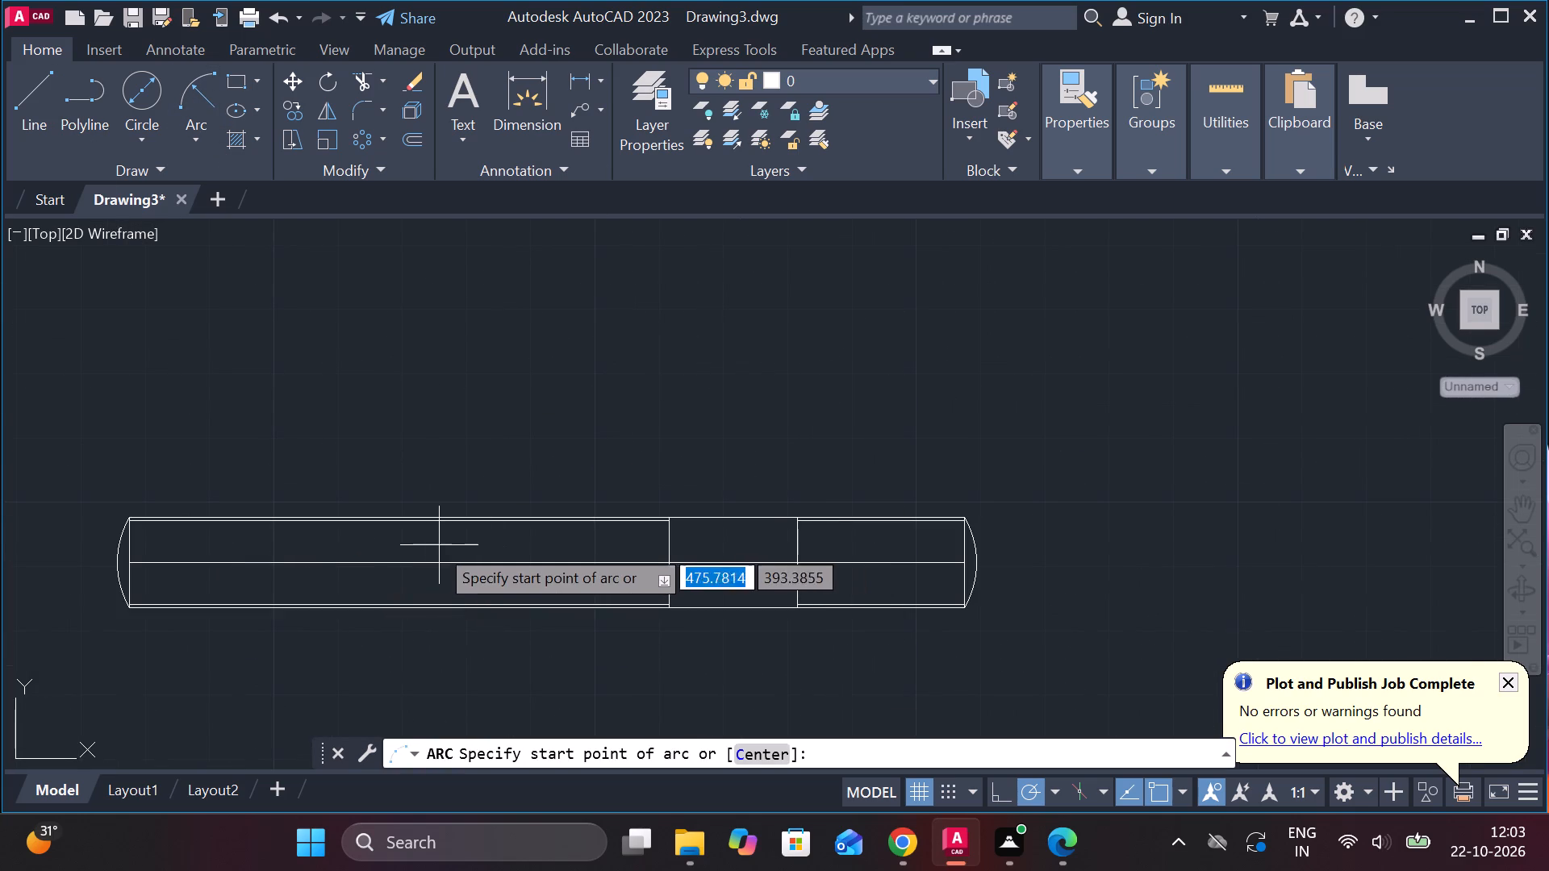
pyautogui.click(441, 564)
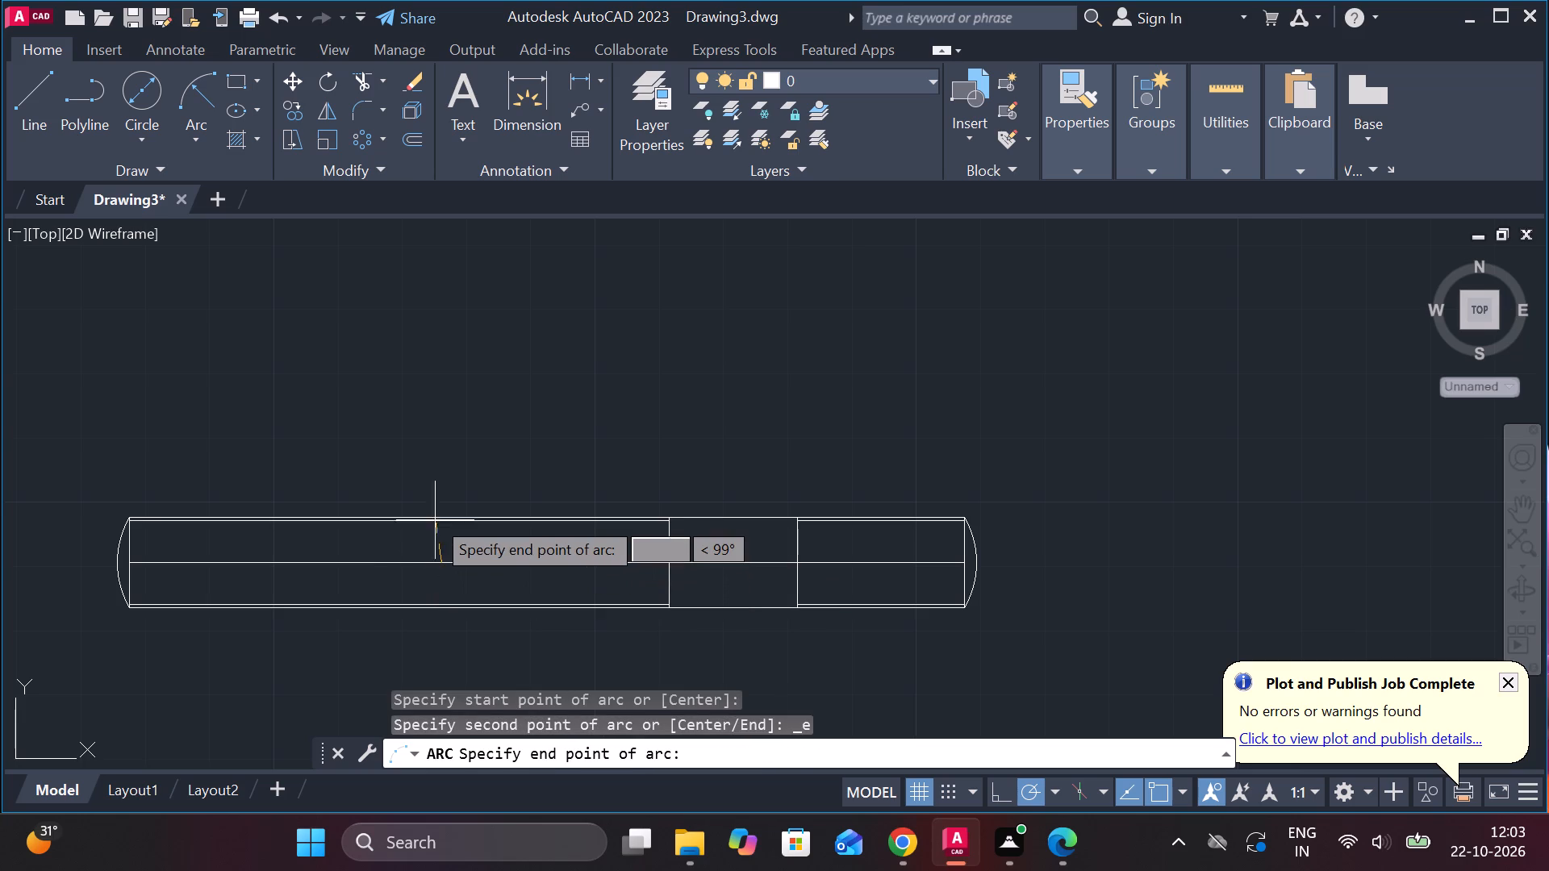
pyautogui.scroll(3, 433, 516)
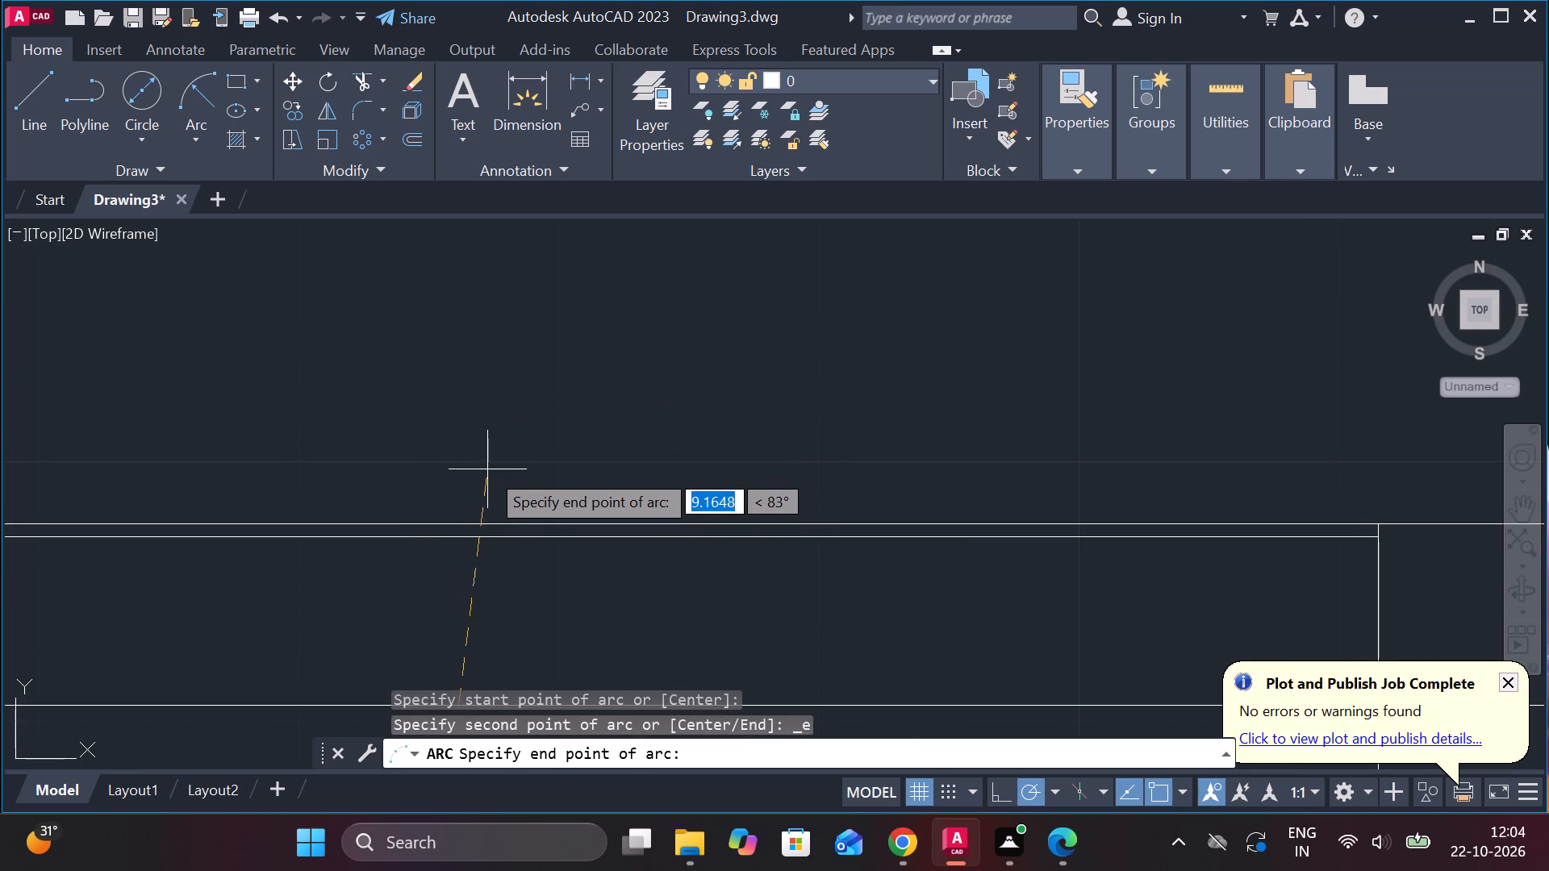
pyautogui.scroll(-2, 487, 469)
pyautogui.doubleClick(478, 486)
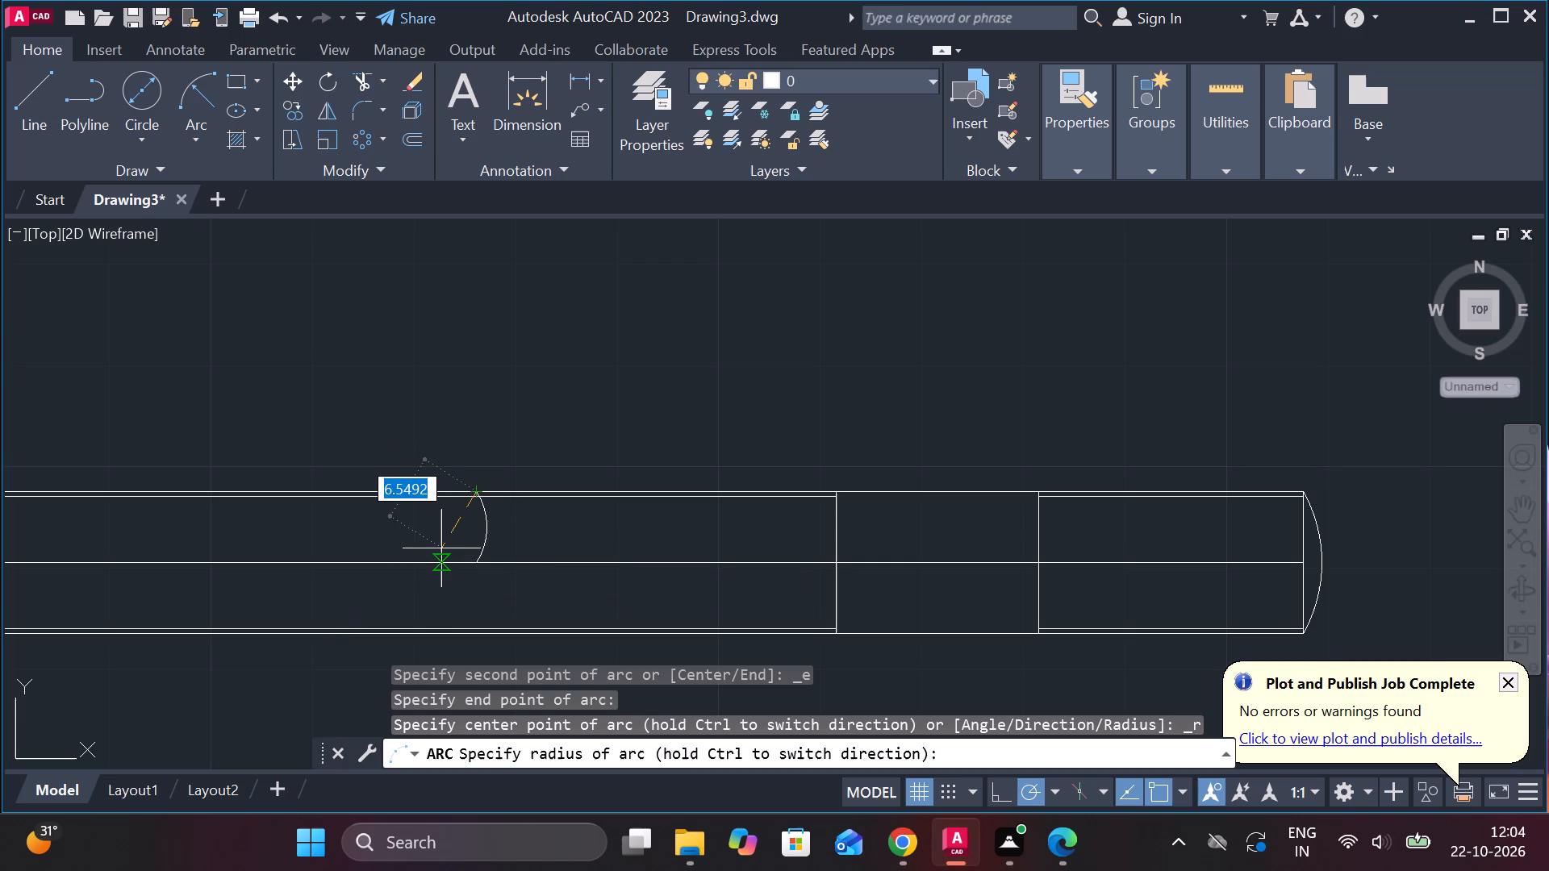
pyautogui.press('7')
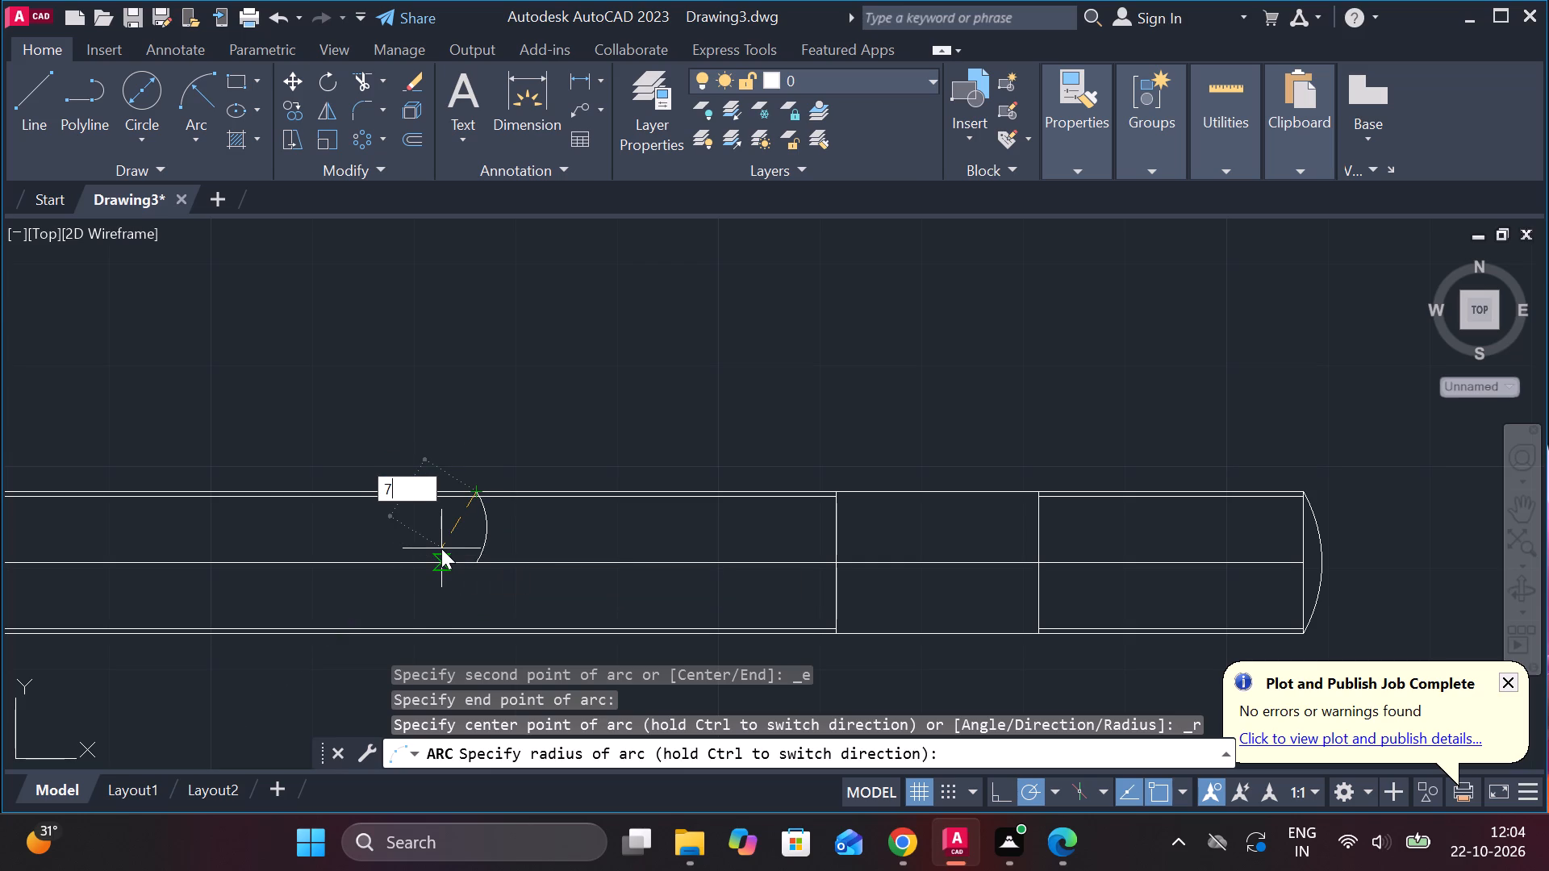
pyautogui.press('Return')
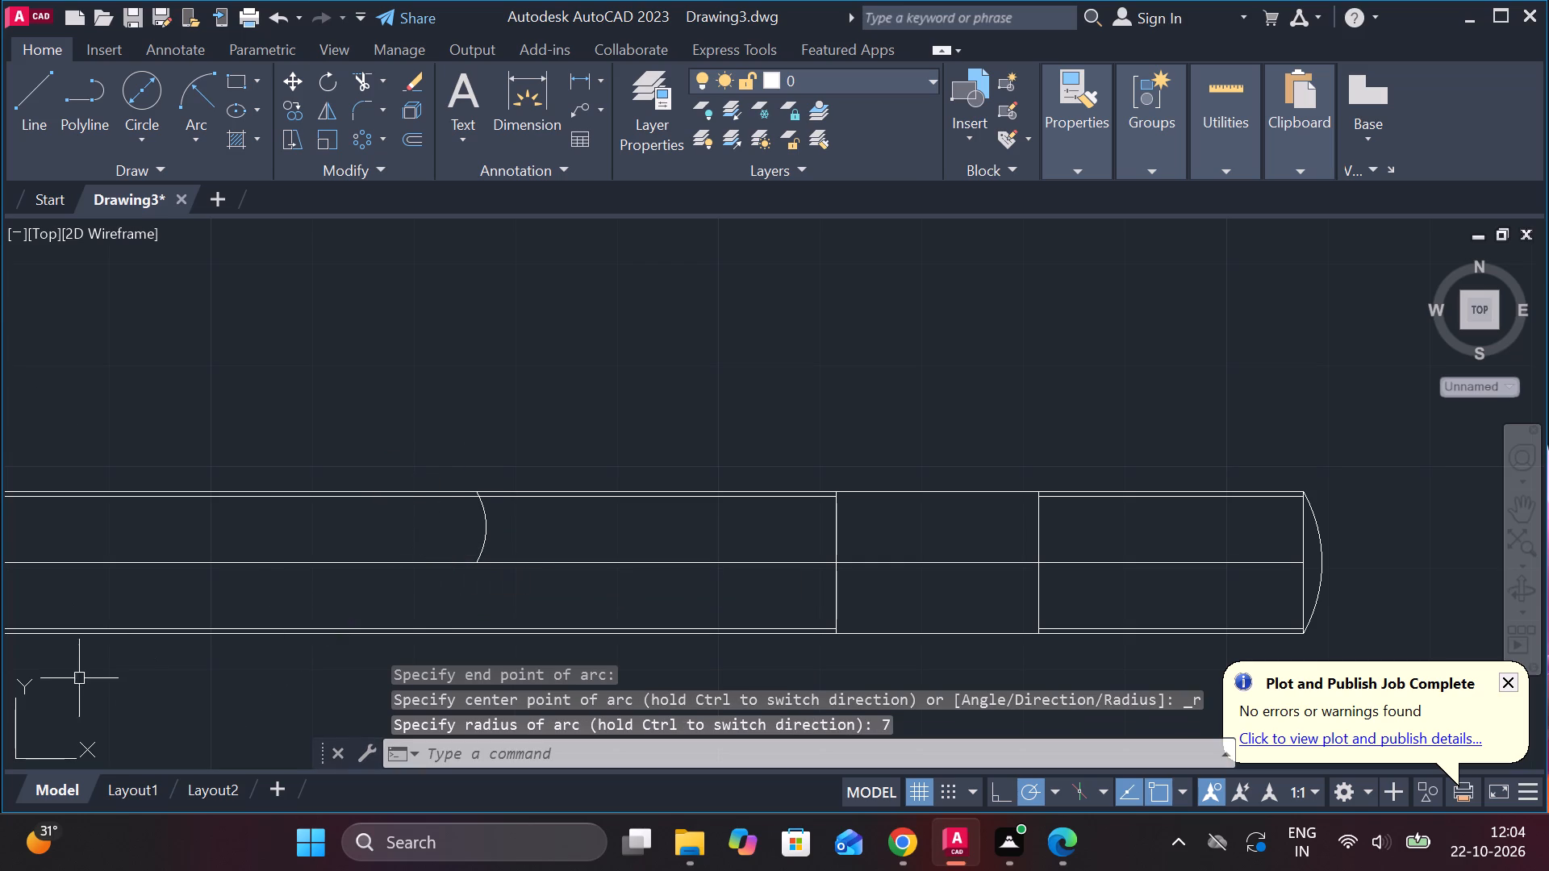
# Draw a second radius 7 arc bulging left between the same top-edge and middle-line endpoints, closing a lens shape.
pyautogui.click(196, 94)
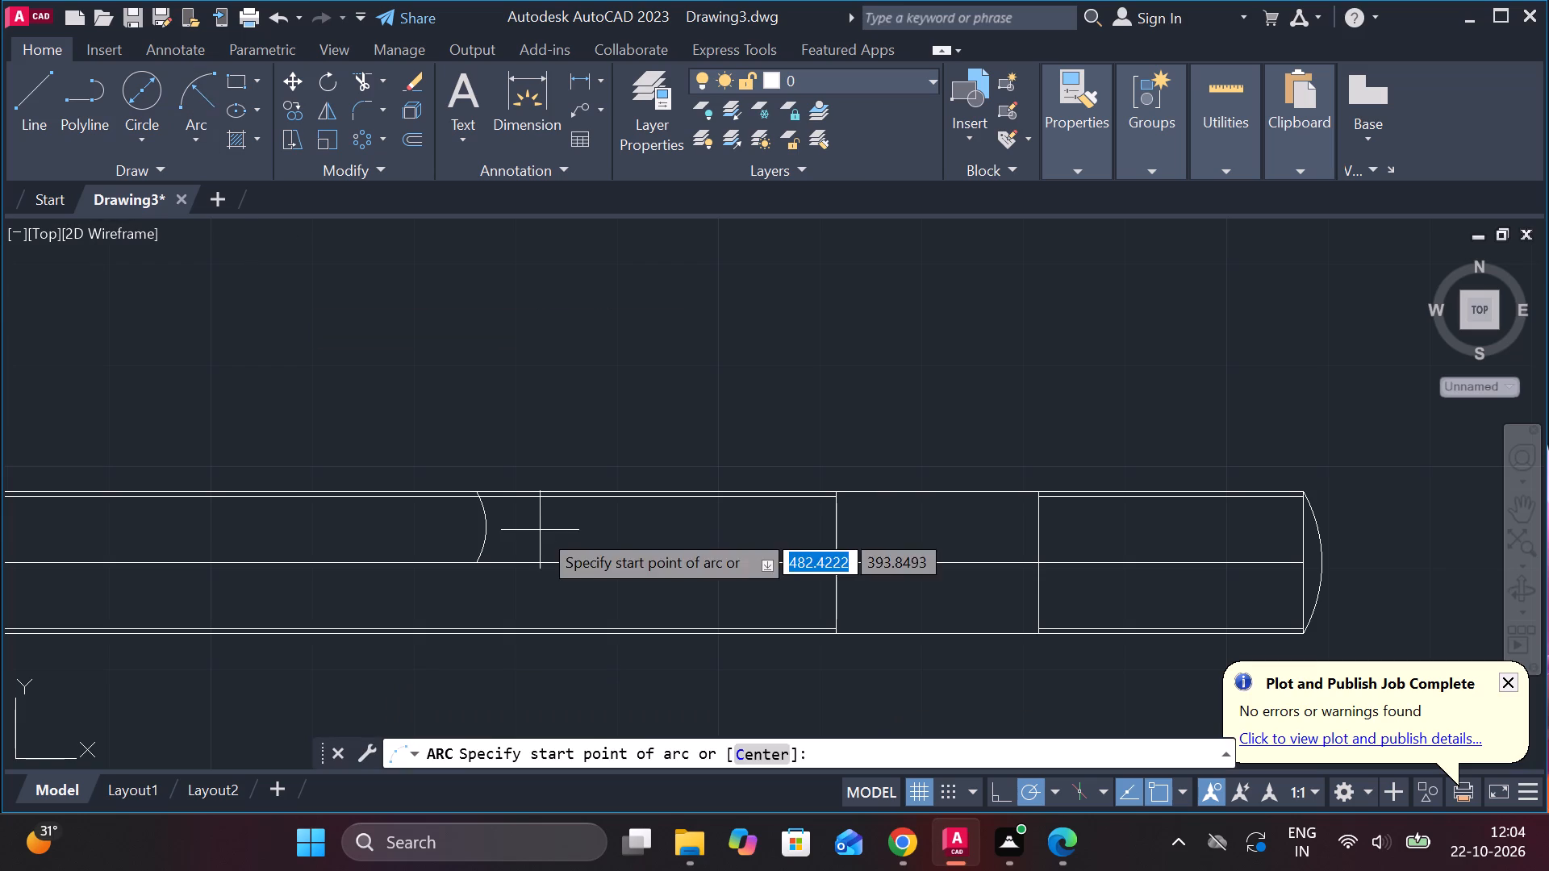
pyautogui.scroll(2, 453, 510)
pyautogui.click(507, 466)
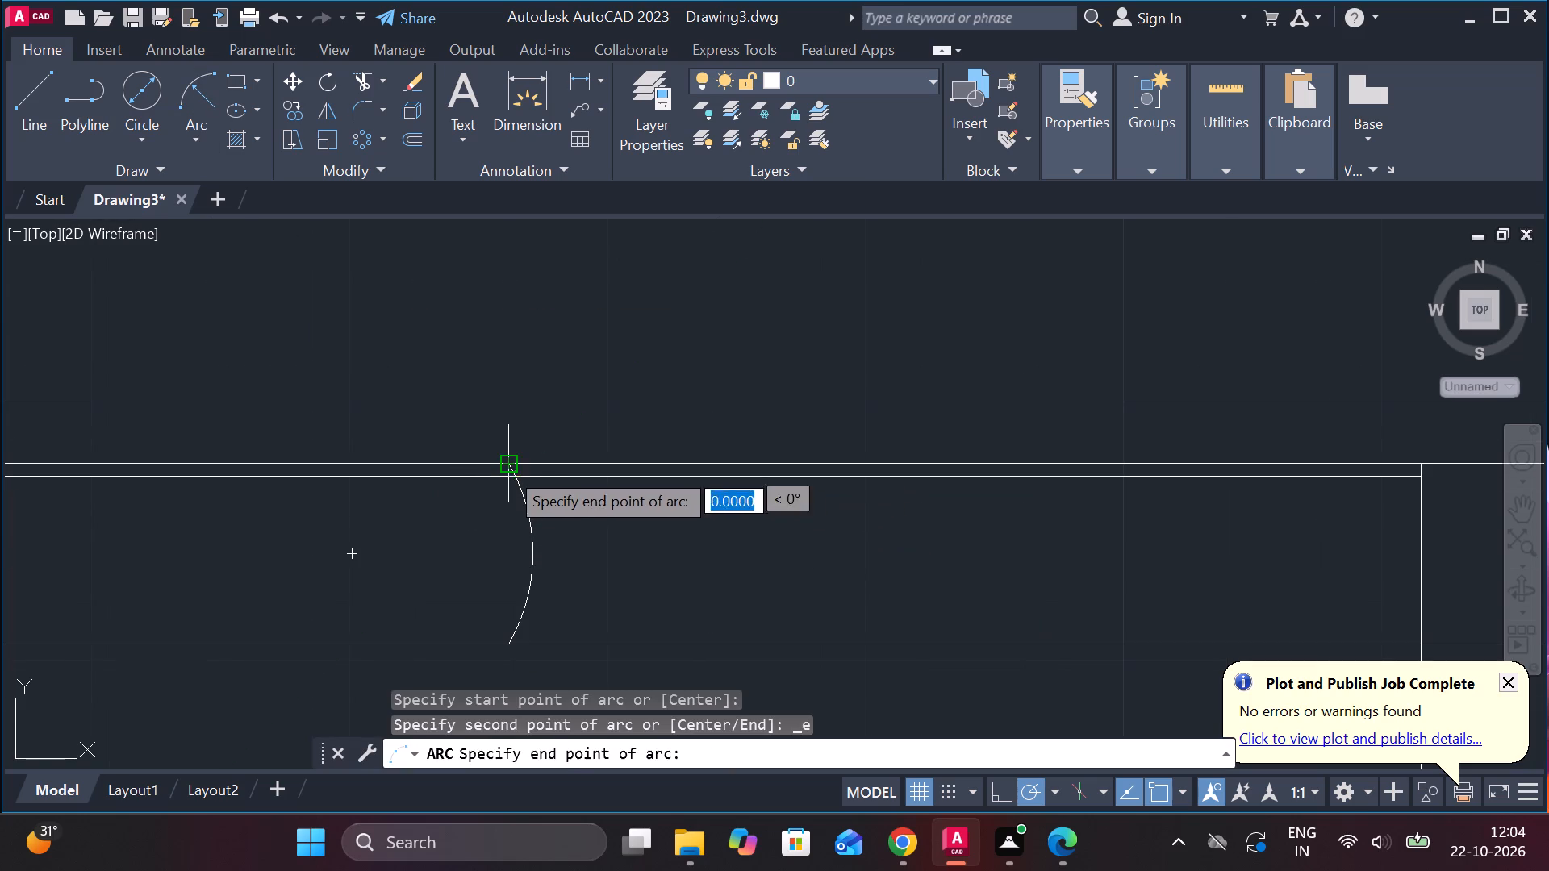
pyautogui.doubleClick(504, 640)
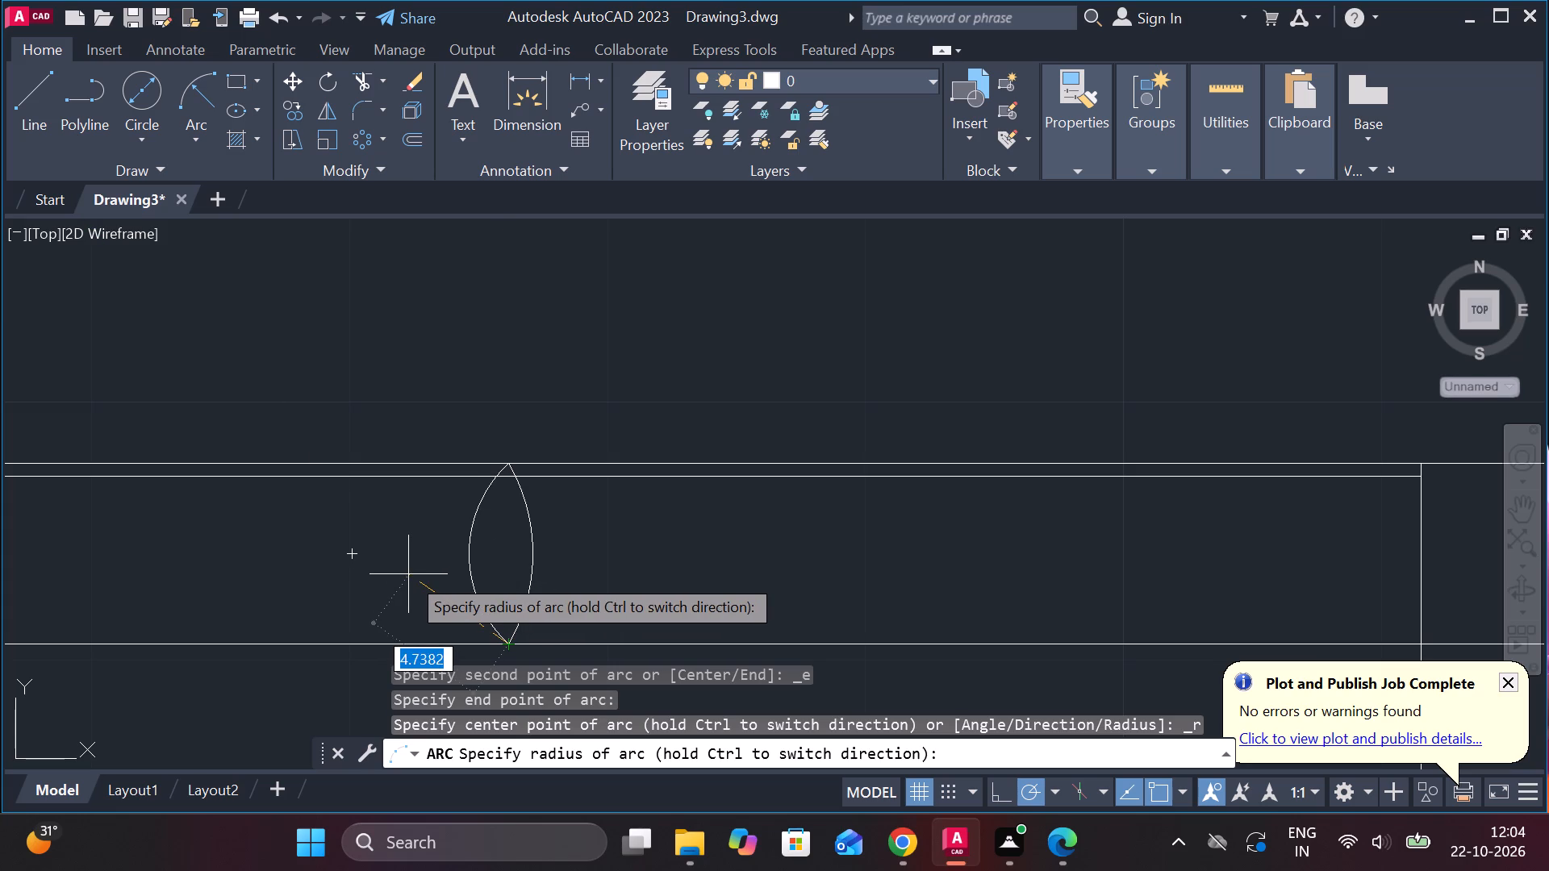
pyautogui.press('7')
pyautogui.press('Return')
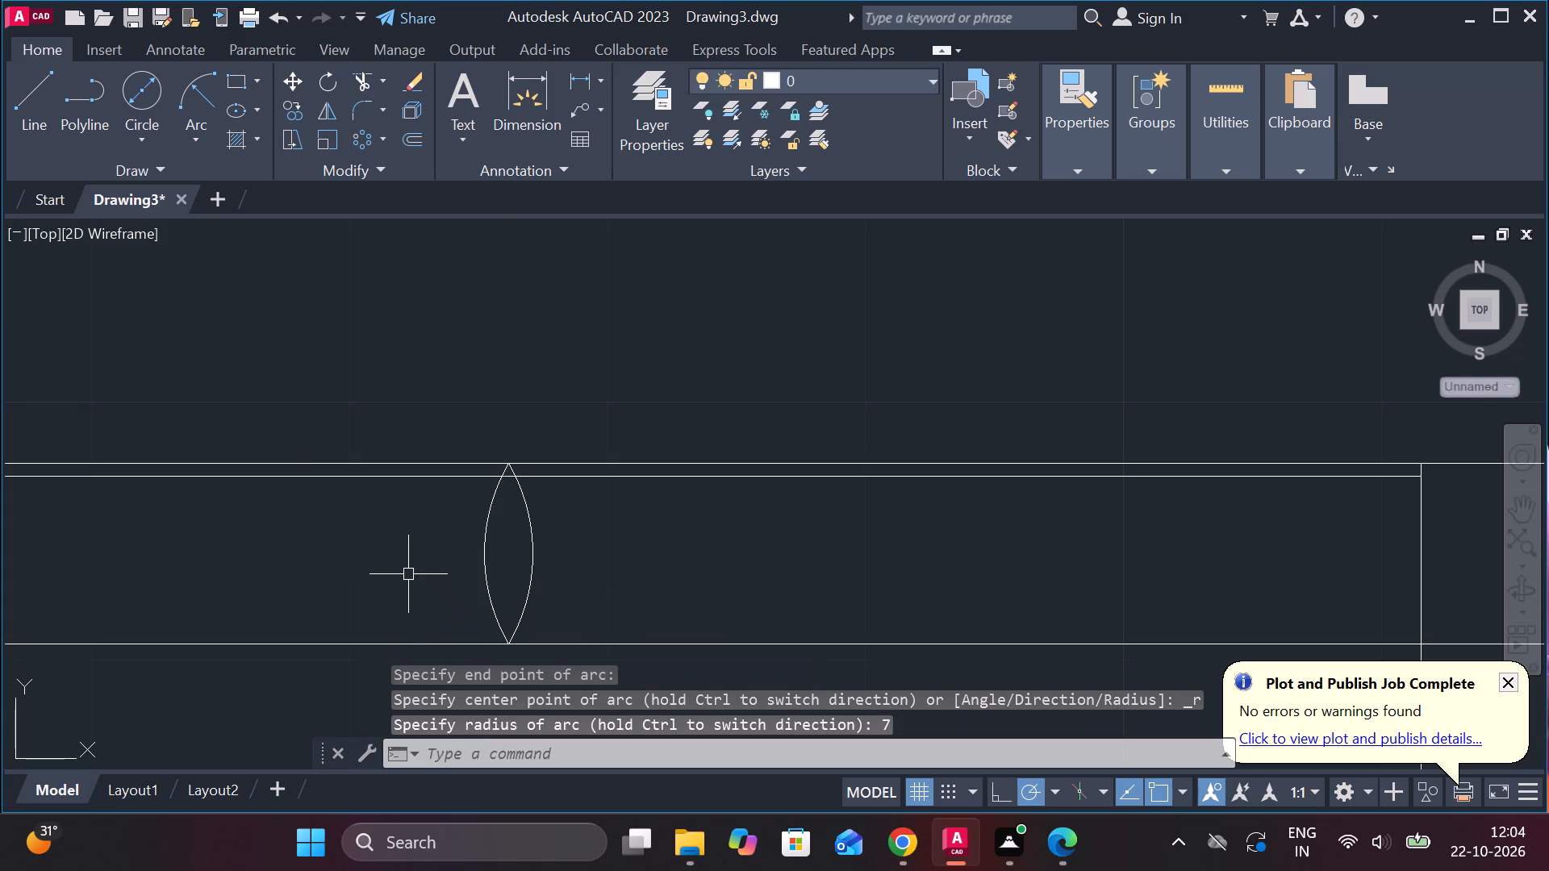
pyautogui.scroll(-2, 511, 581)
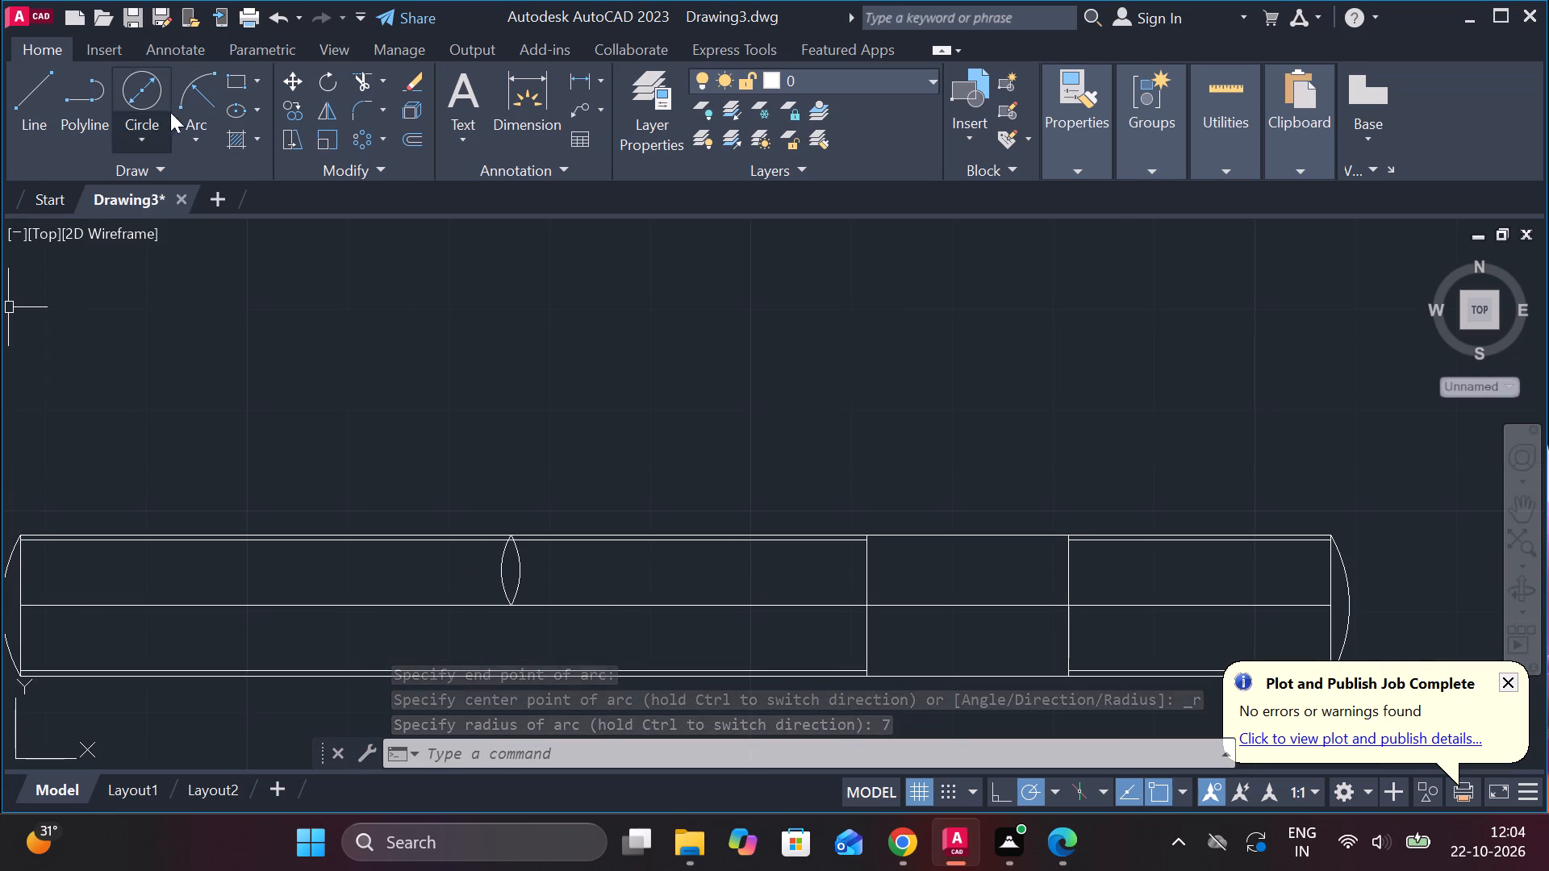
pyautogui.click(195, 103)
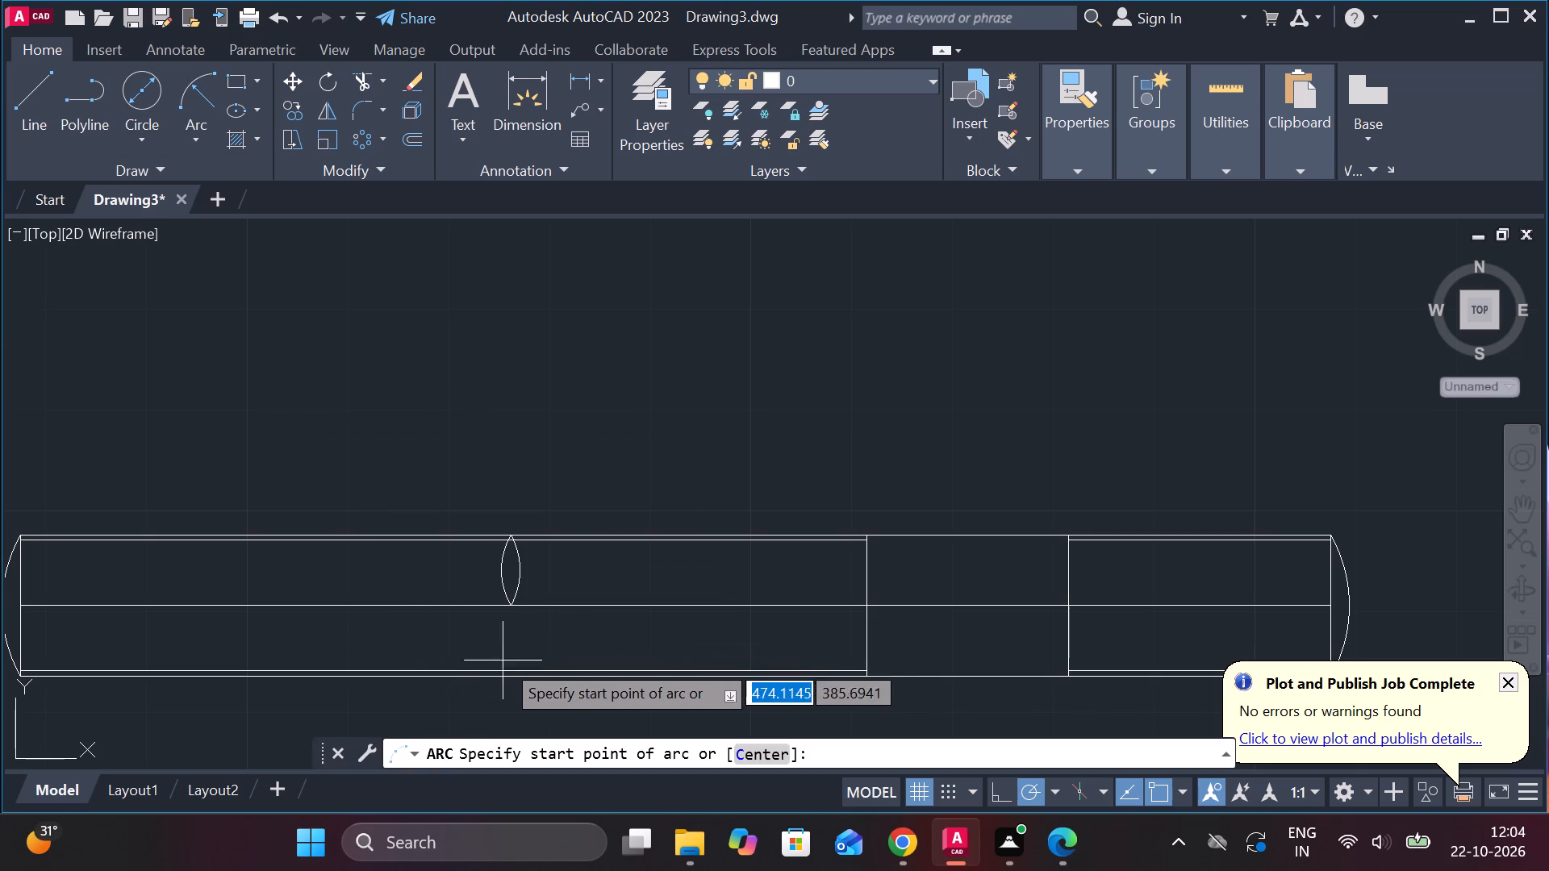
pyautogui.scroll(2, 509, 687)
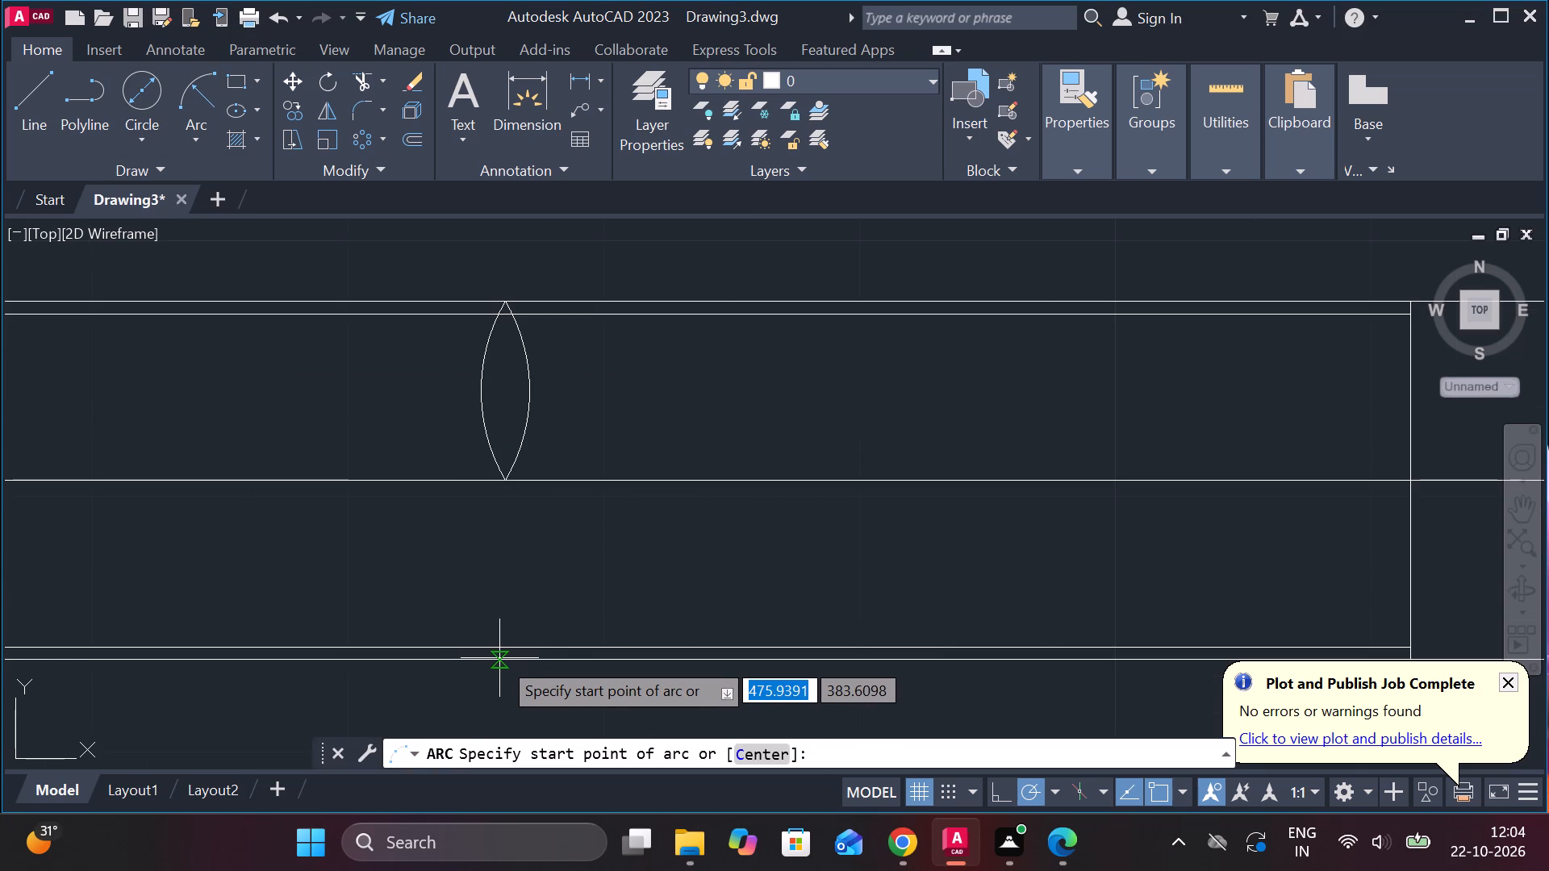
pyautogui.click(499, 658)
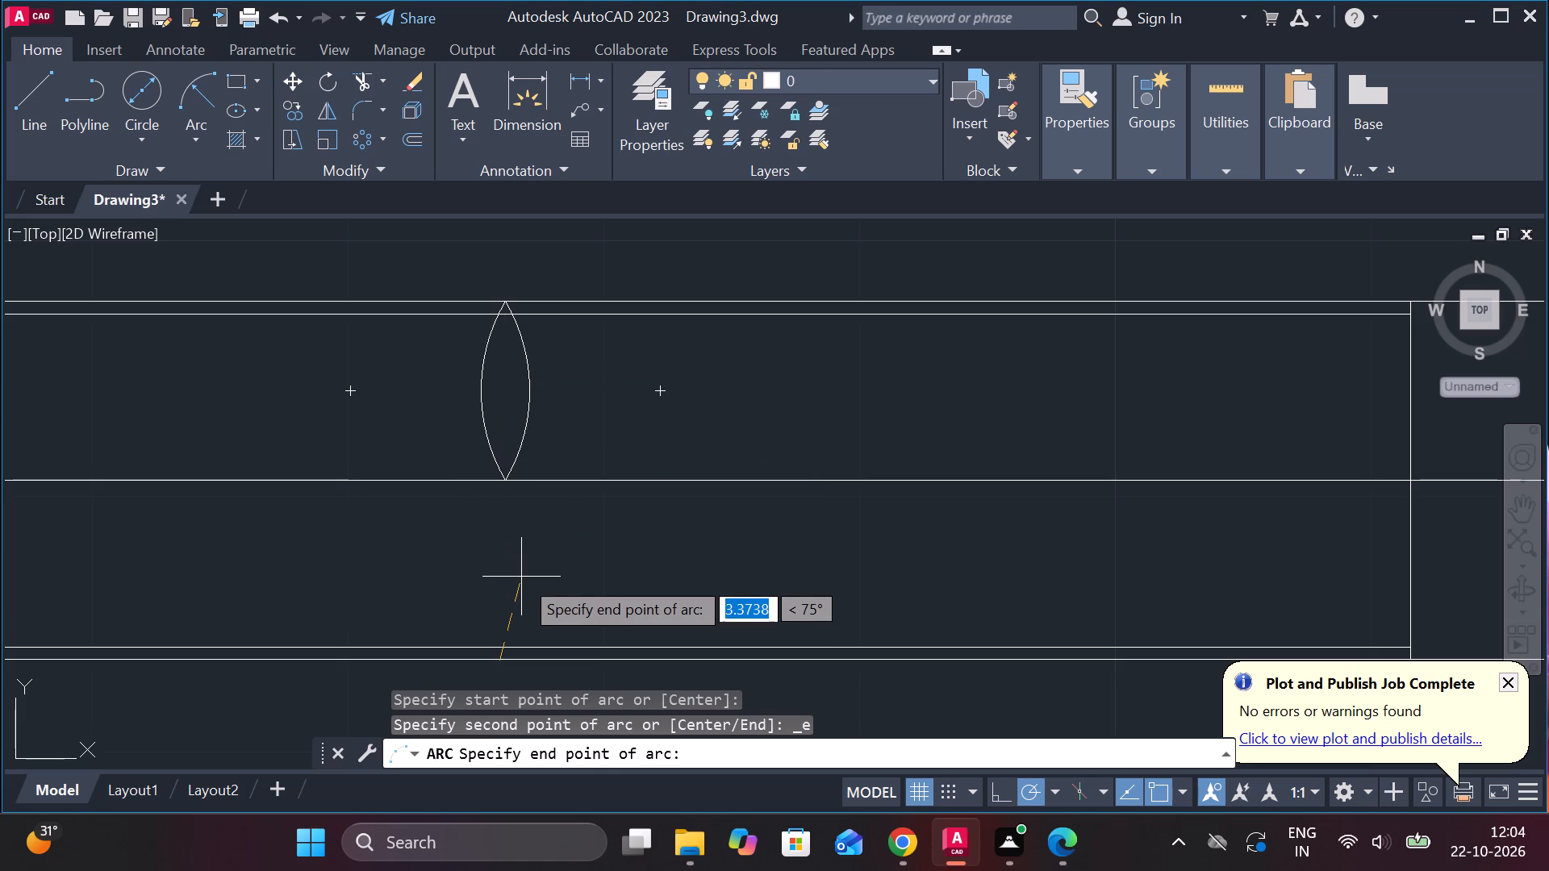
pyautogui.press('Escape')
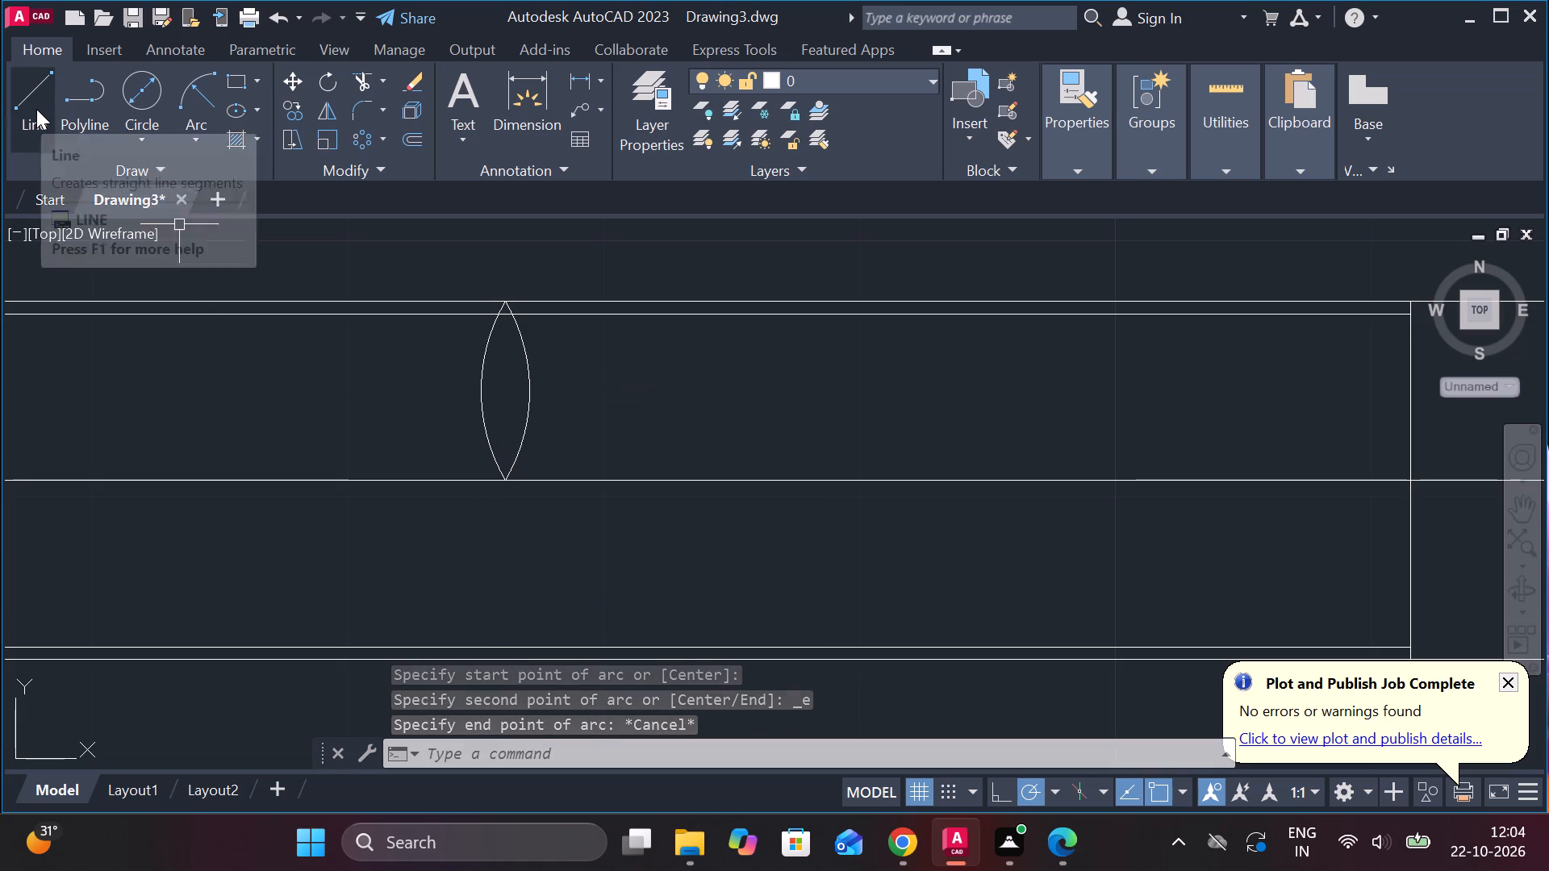
# Draw a radius 7 arc bulging right from the bottom edge, directly below the lens, up to its lower tip.
pyautogui.click(206, 81)
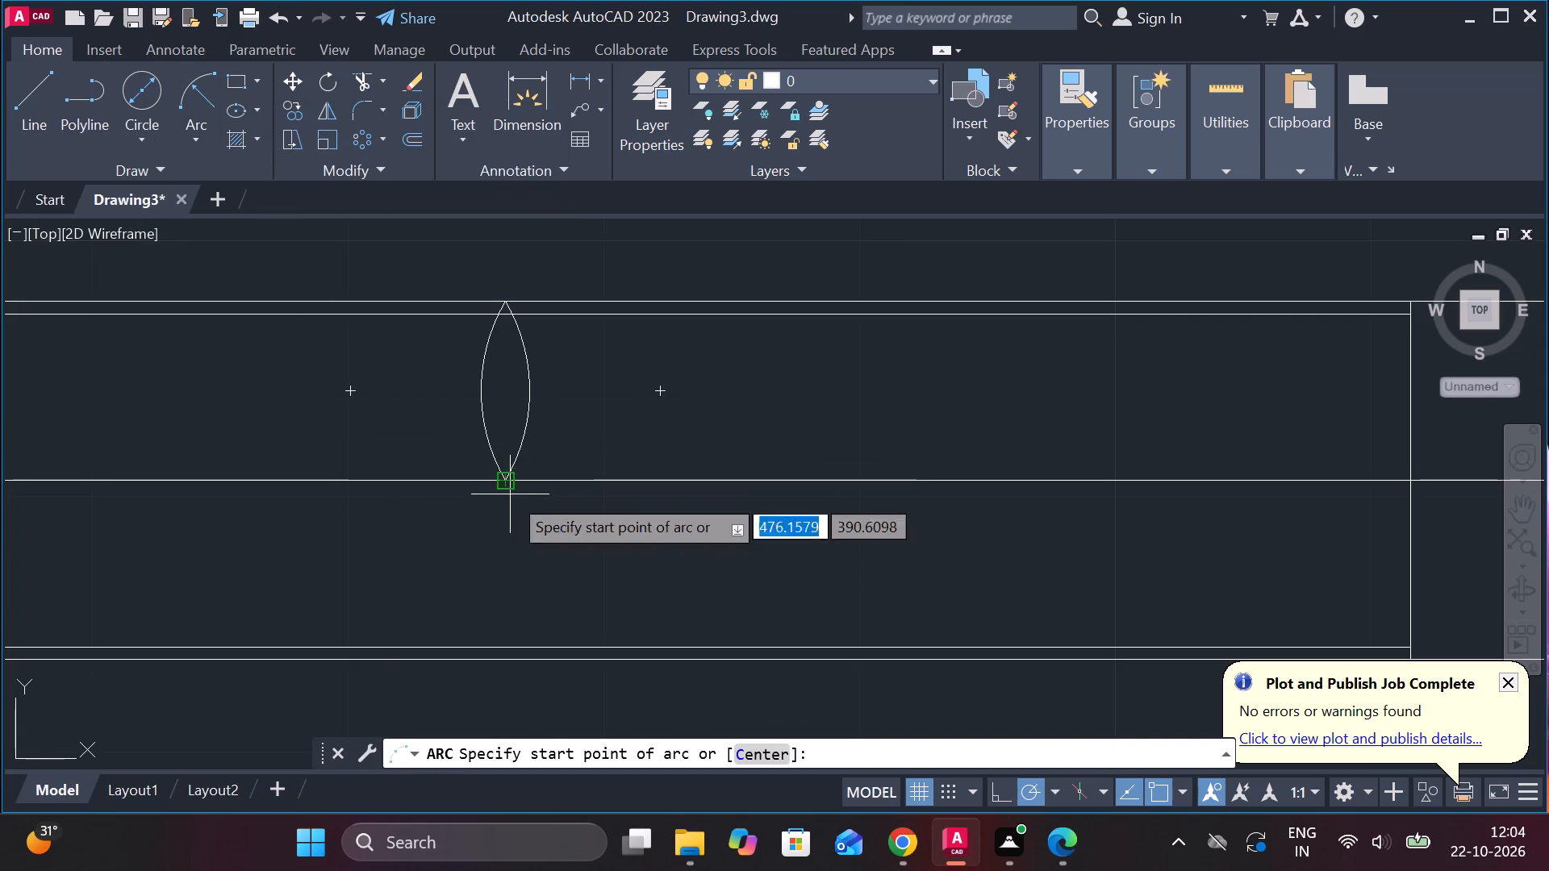
pyautogui.click(509, 661)
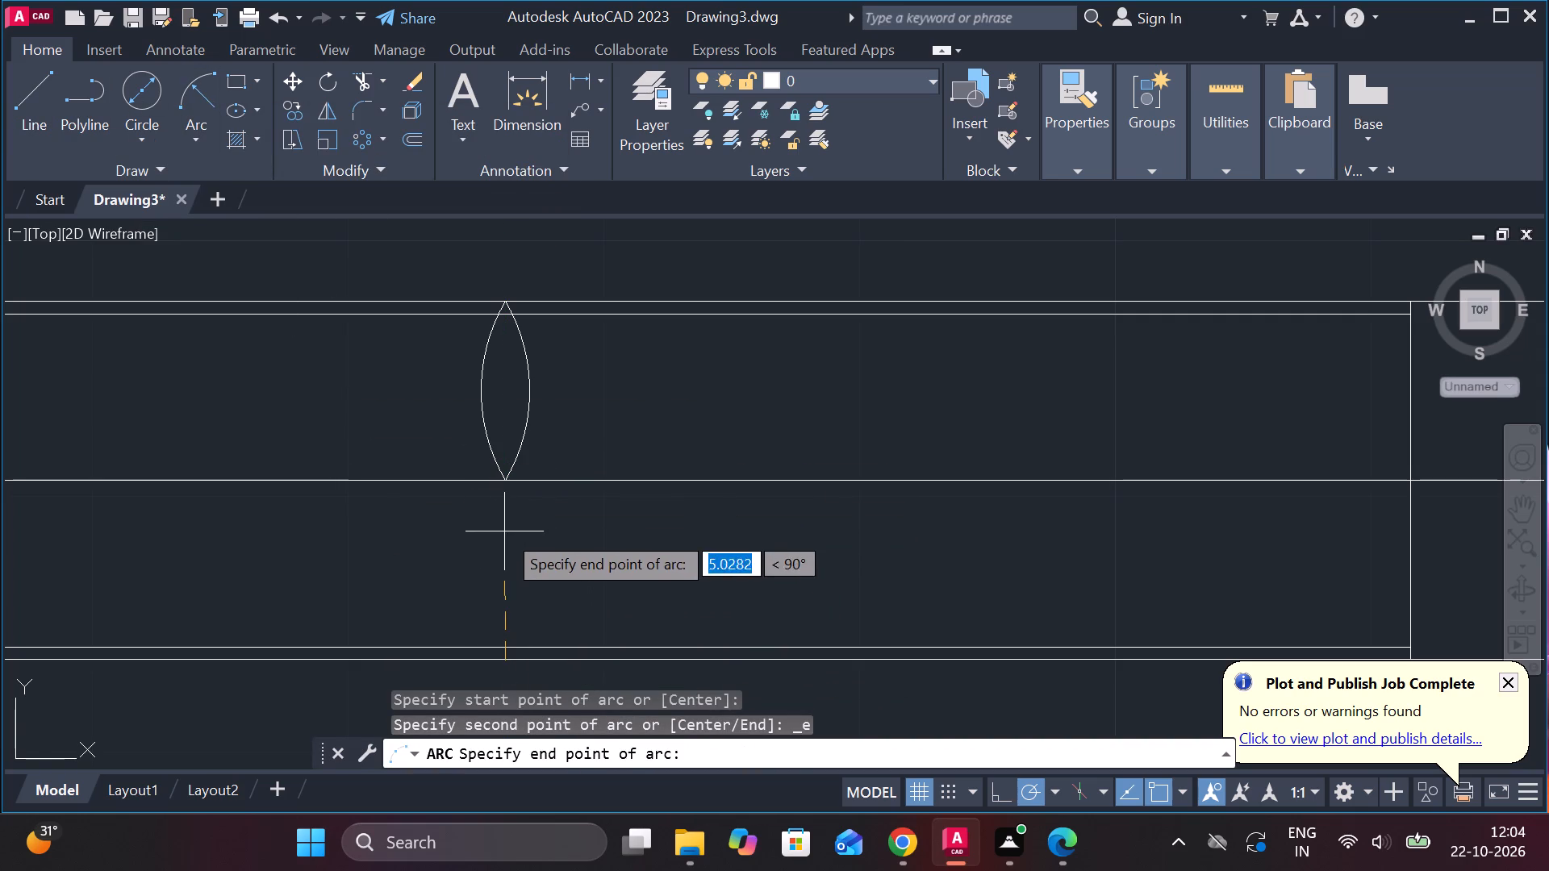
pyautogui.click(506, 476)
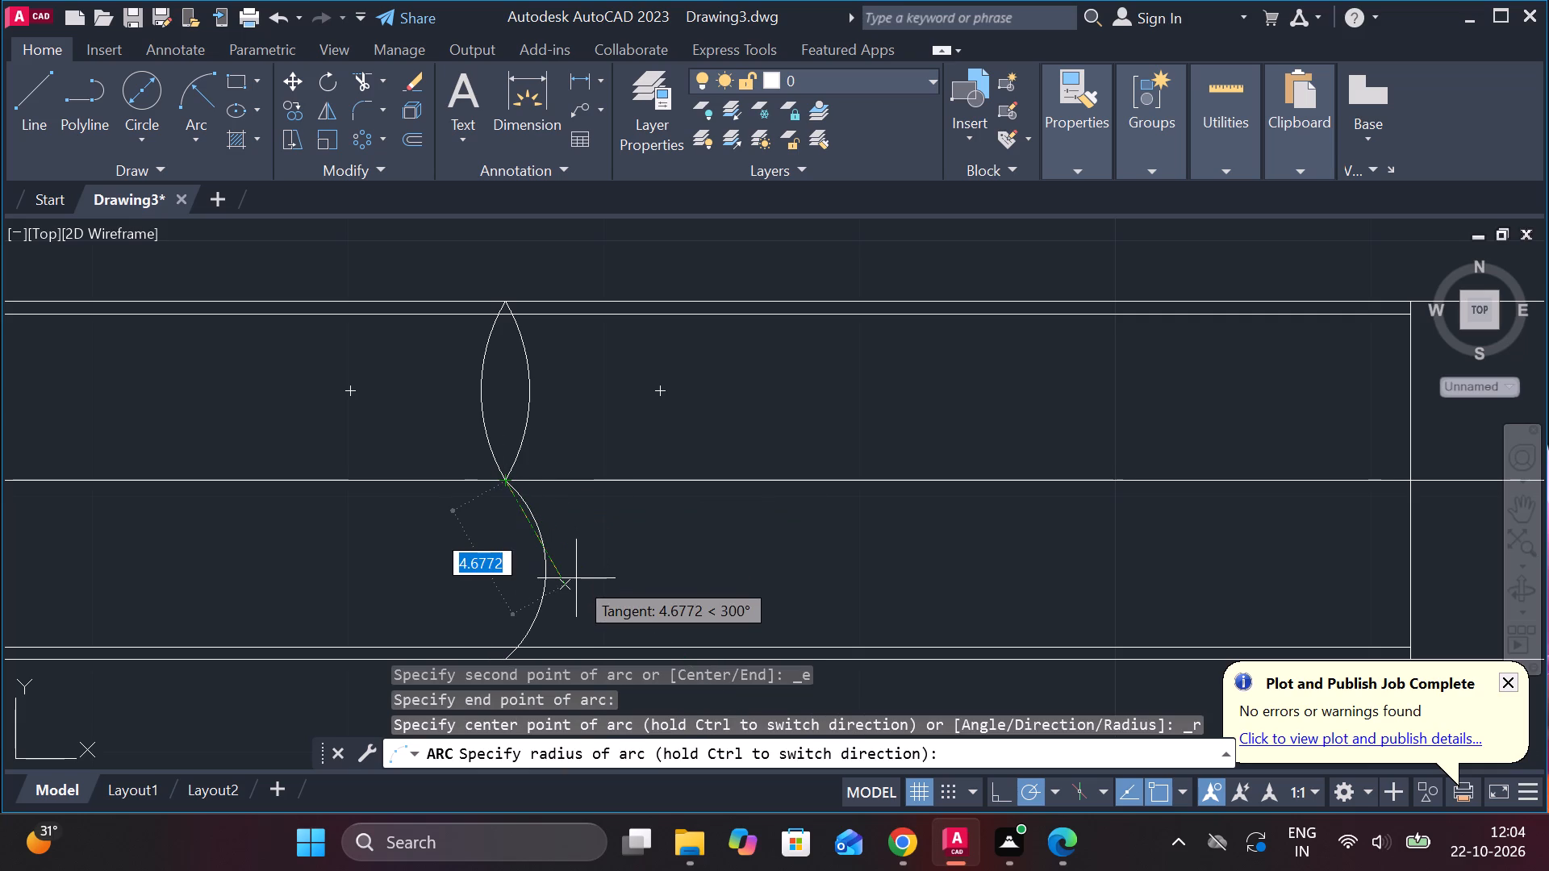
pyautogui.press('7')
pyautogui.press('Return')
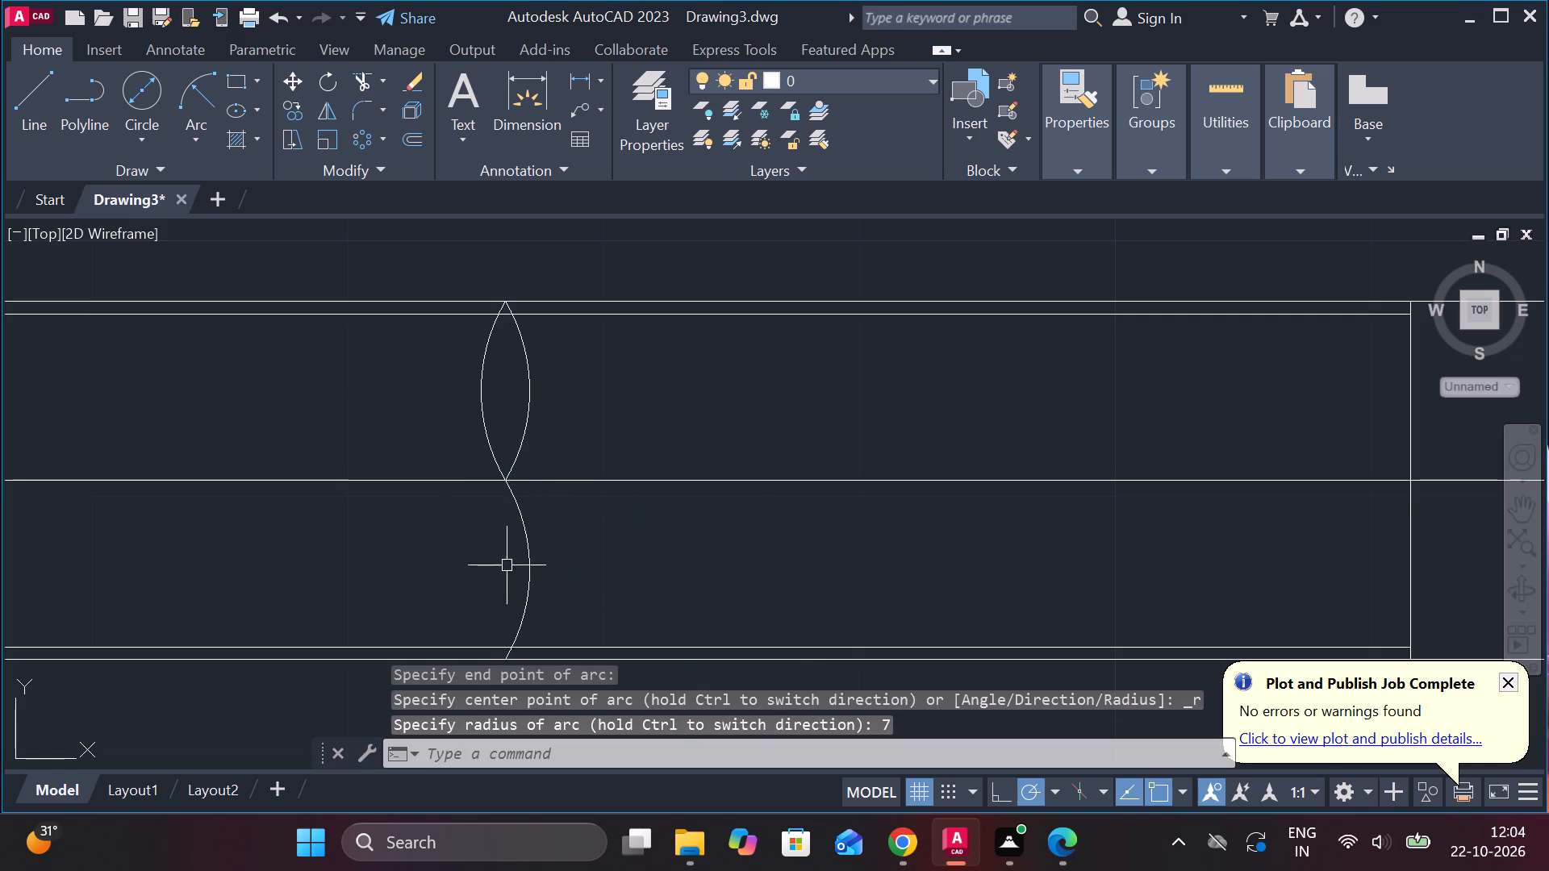
# Draw a radius 7 arc bulging left from the top edge straight down to the middle line, about 5 units right of the lens.
pyautogui.scroll(-1, 657, 546)
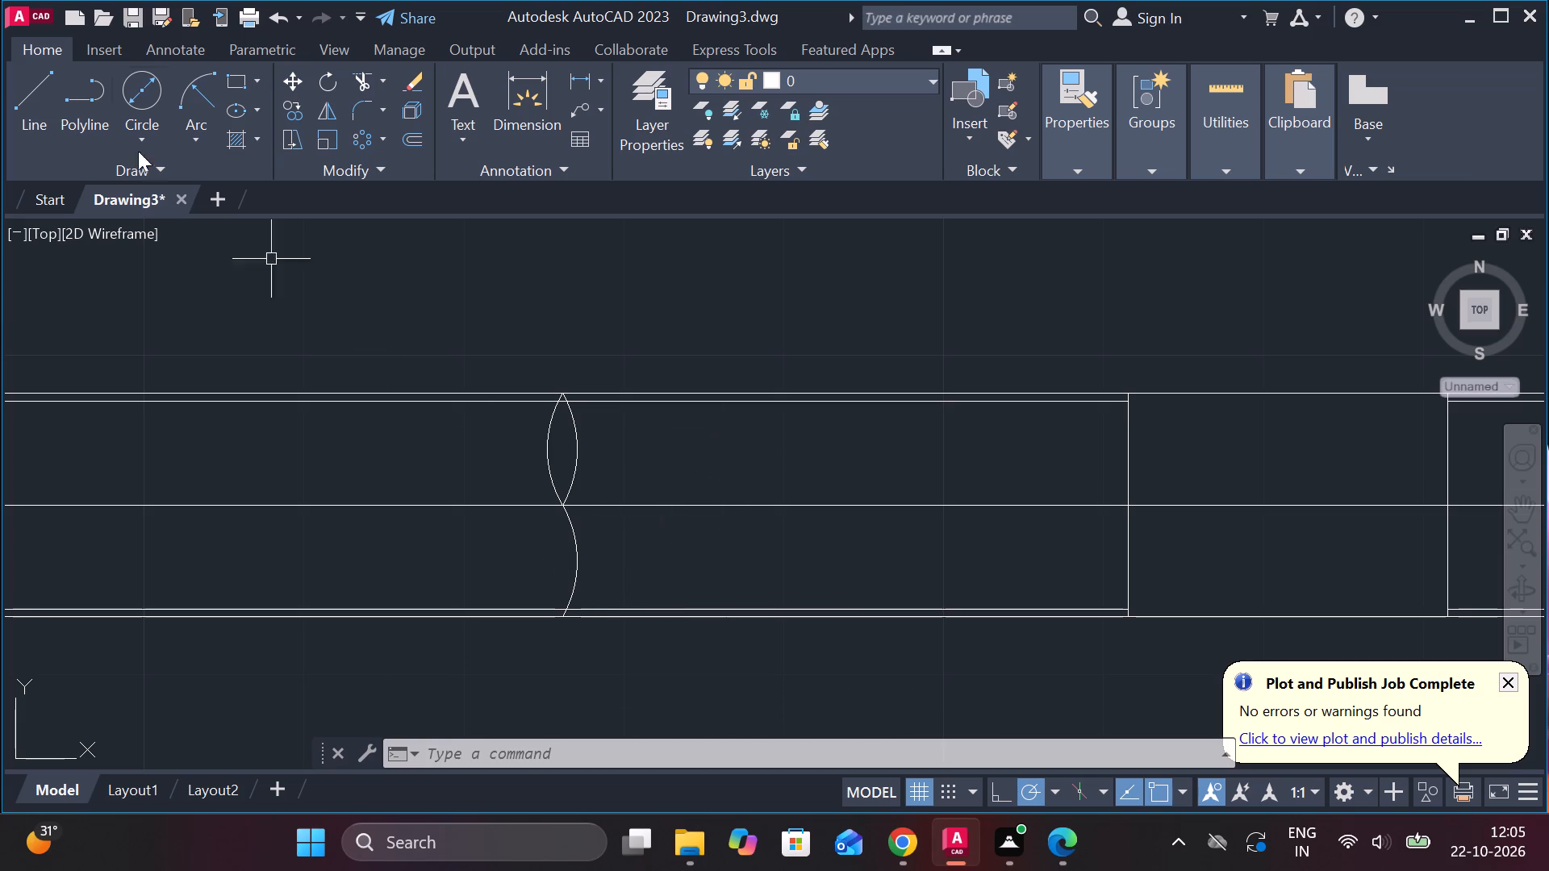
pyautogui.click(195, 96)
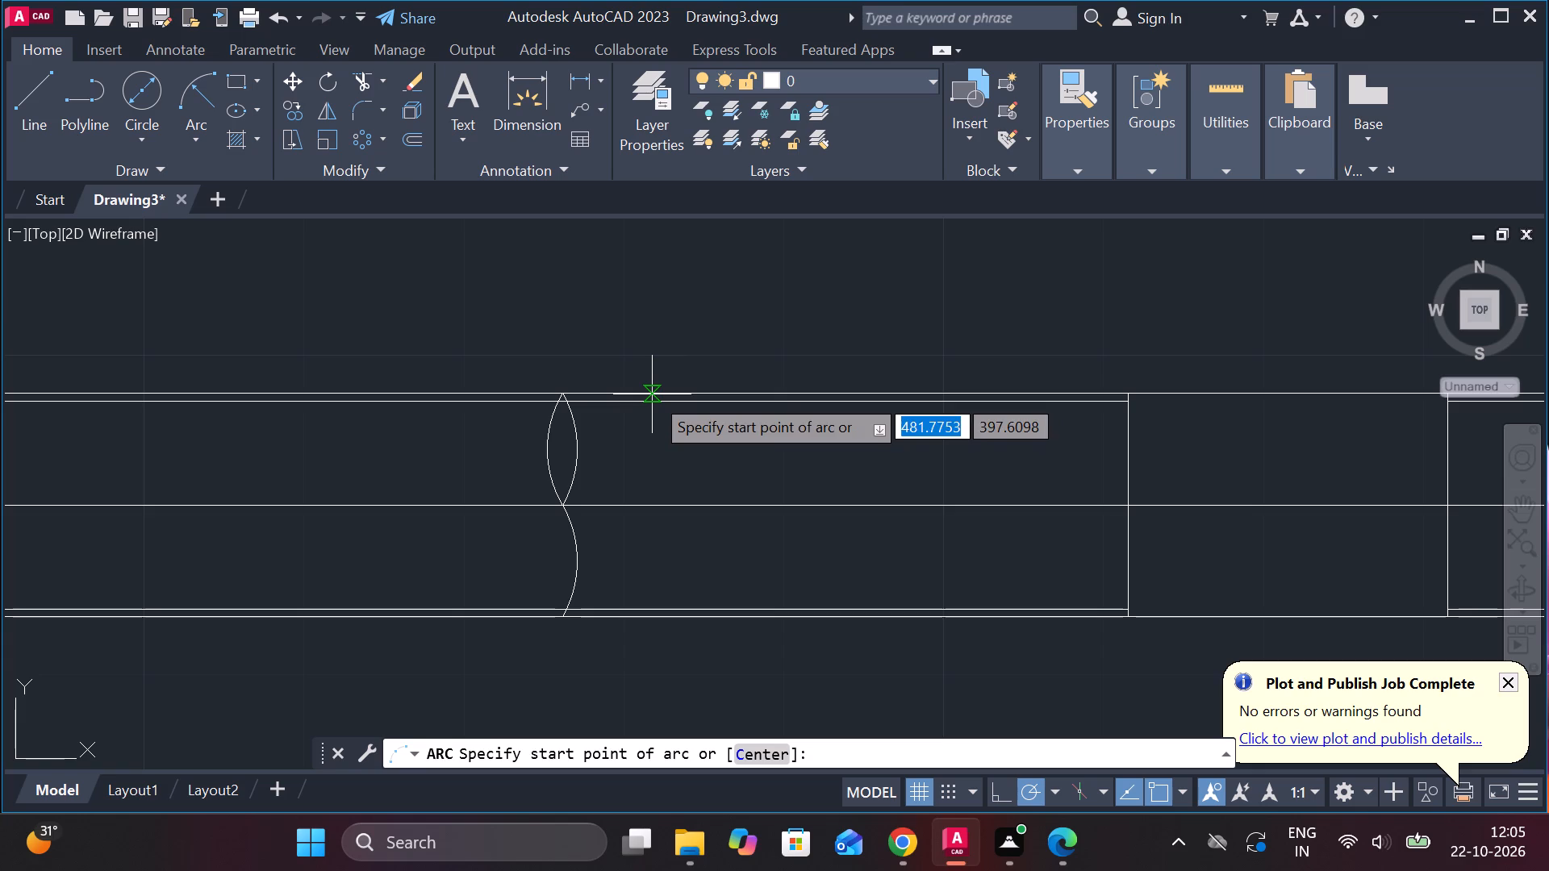
pyautogui.scroll(2, 656, 397)
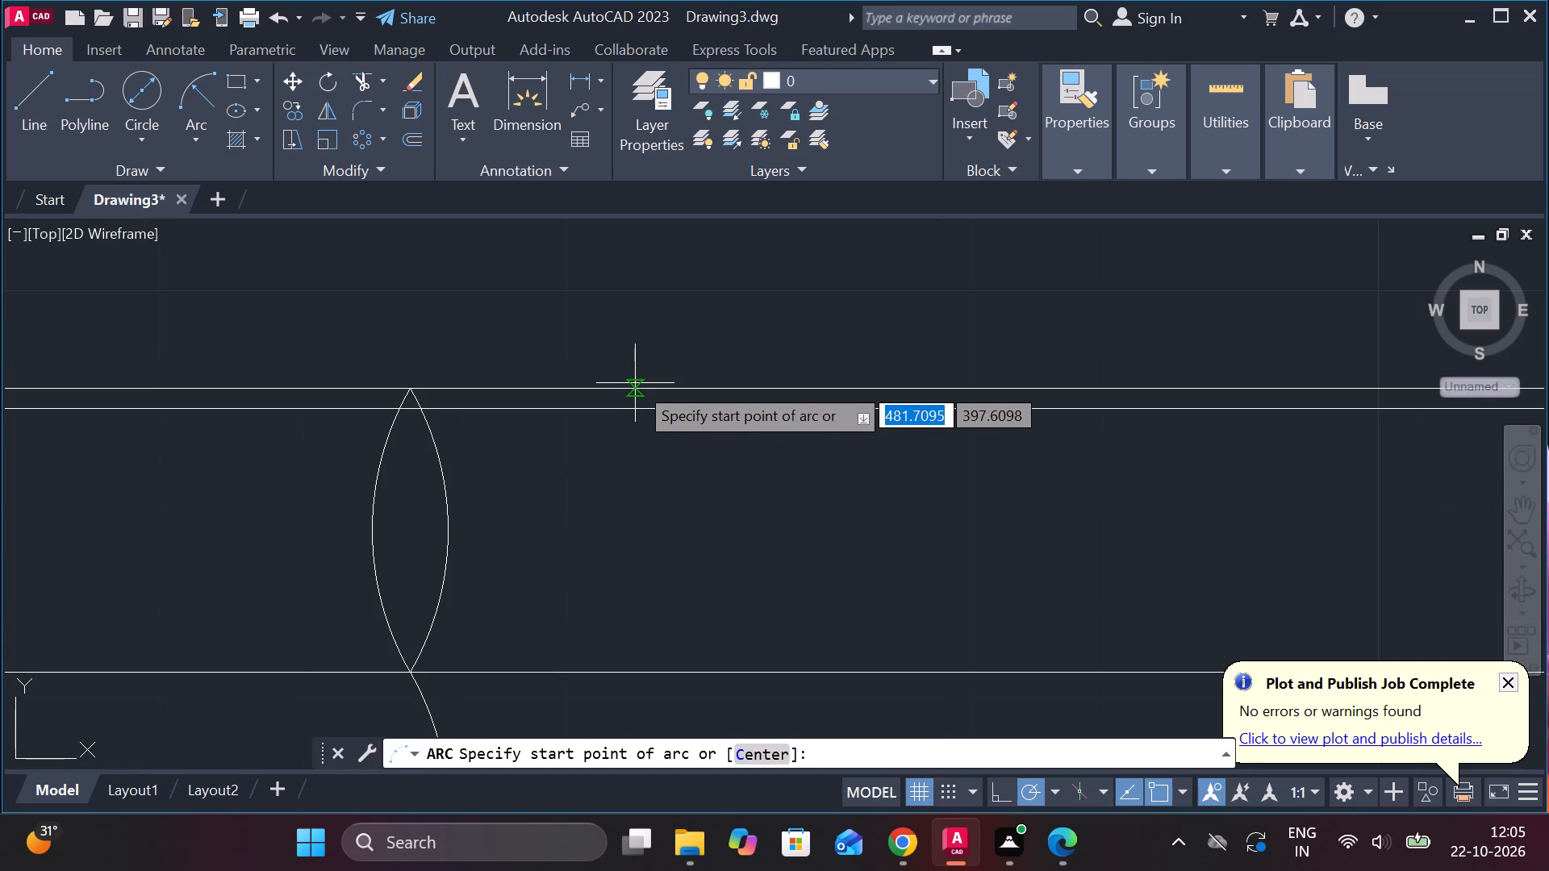
pyautogui.click(612, 389)
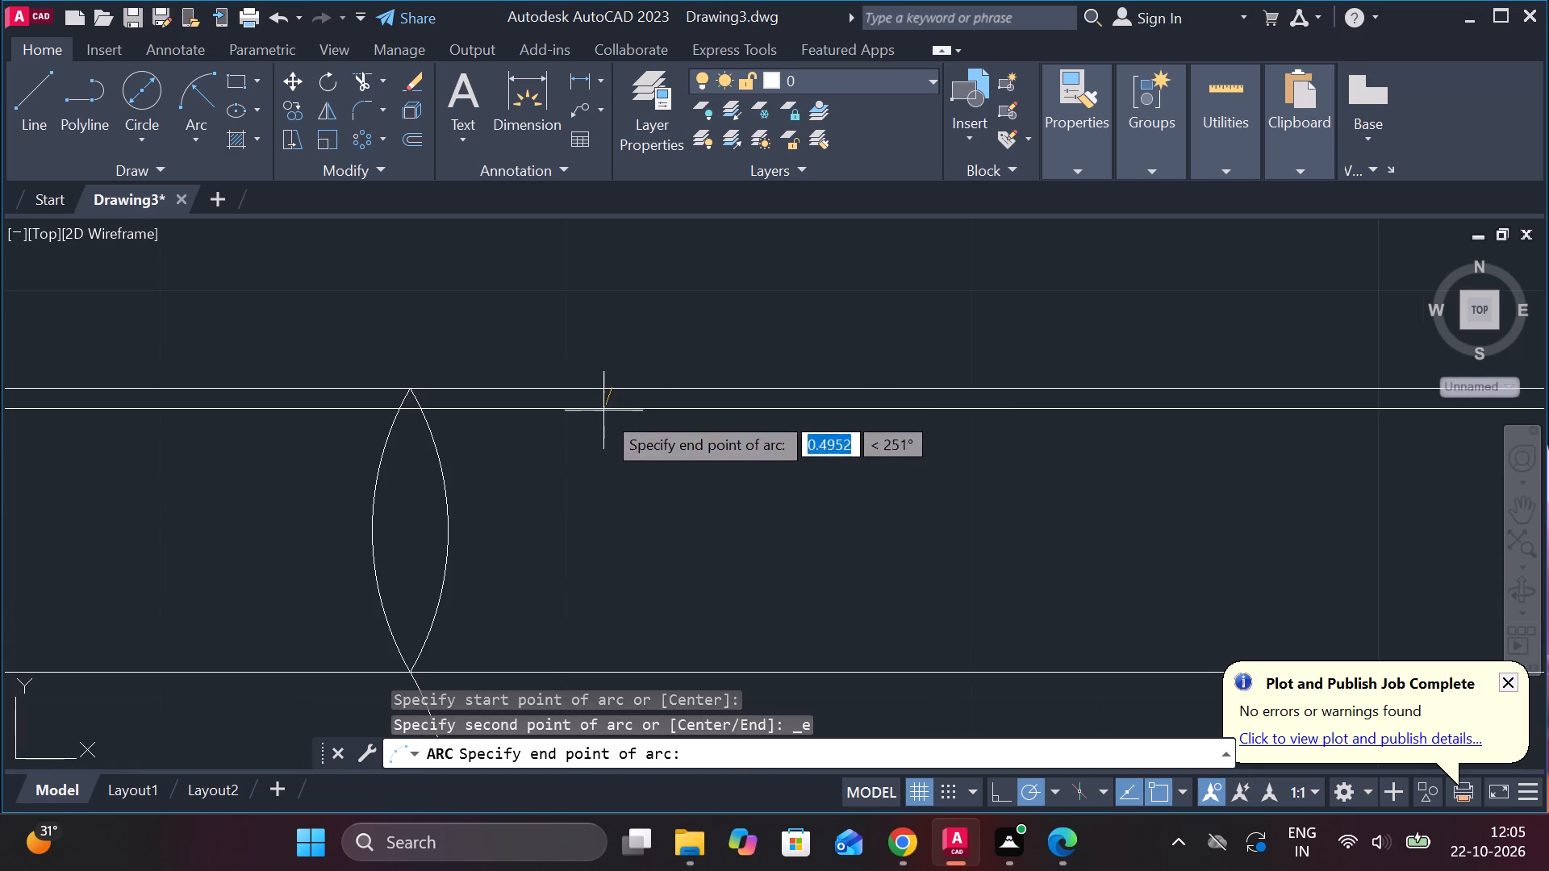
pyautogui.click(620, 672)
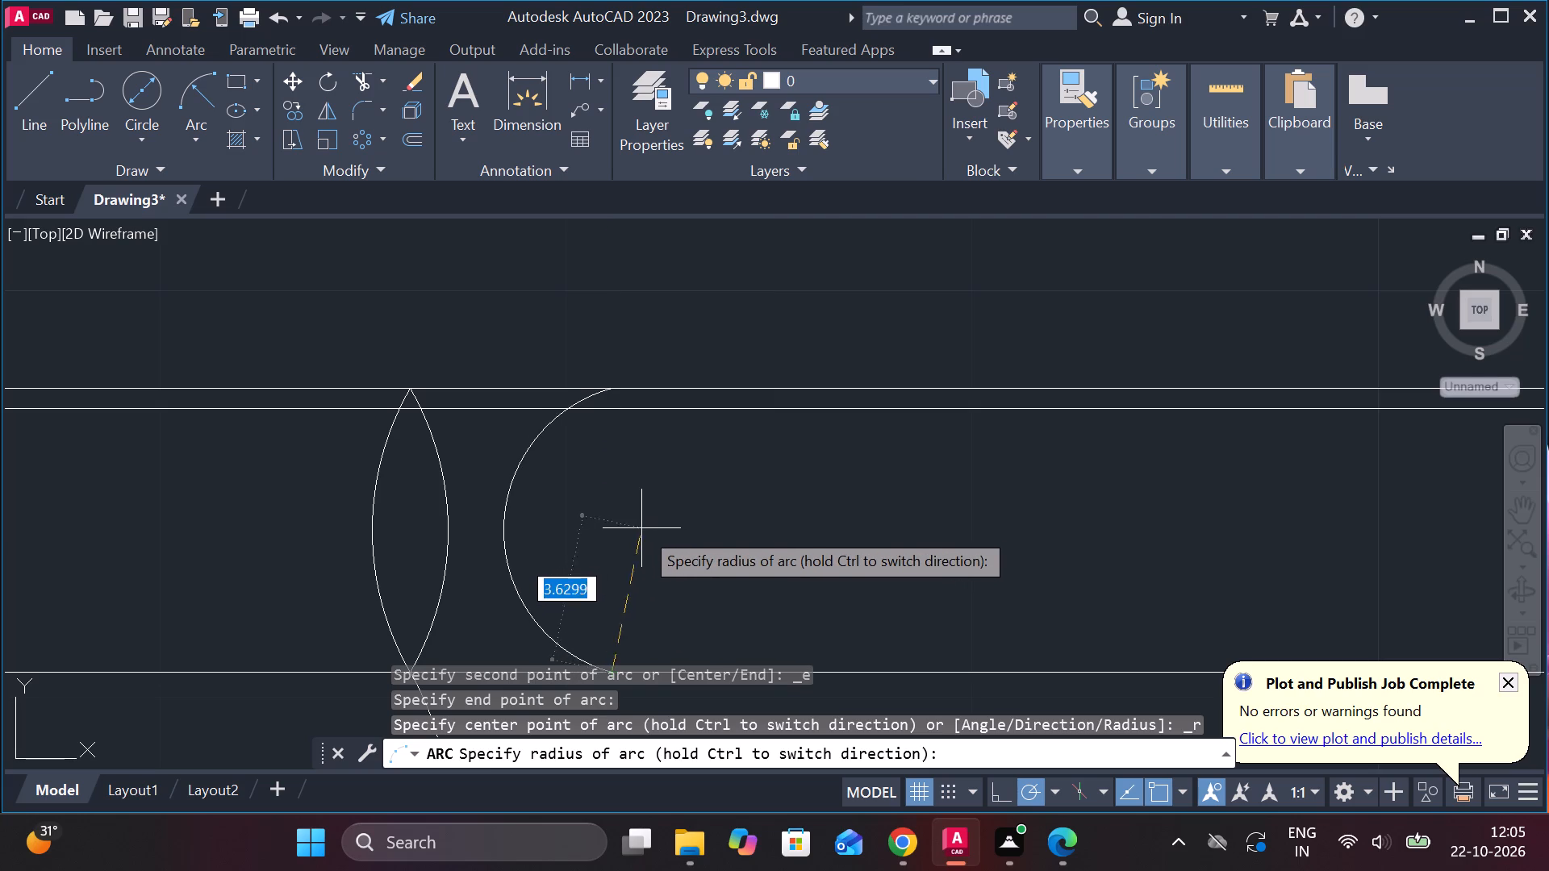
pyautogui.write('67')
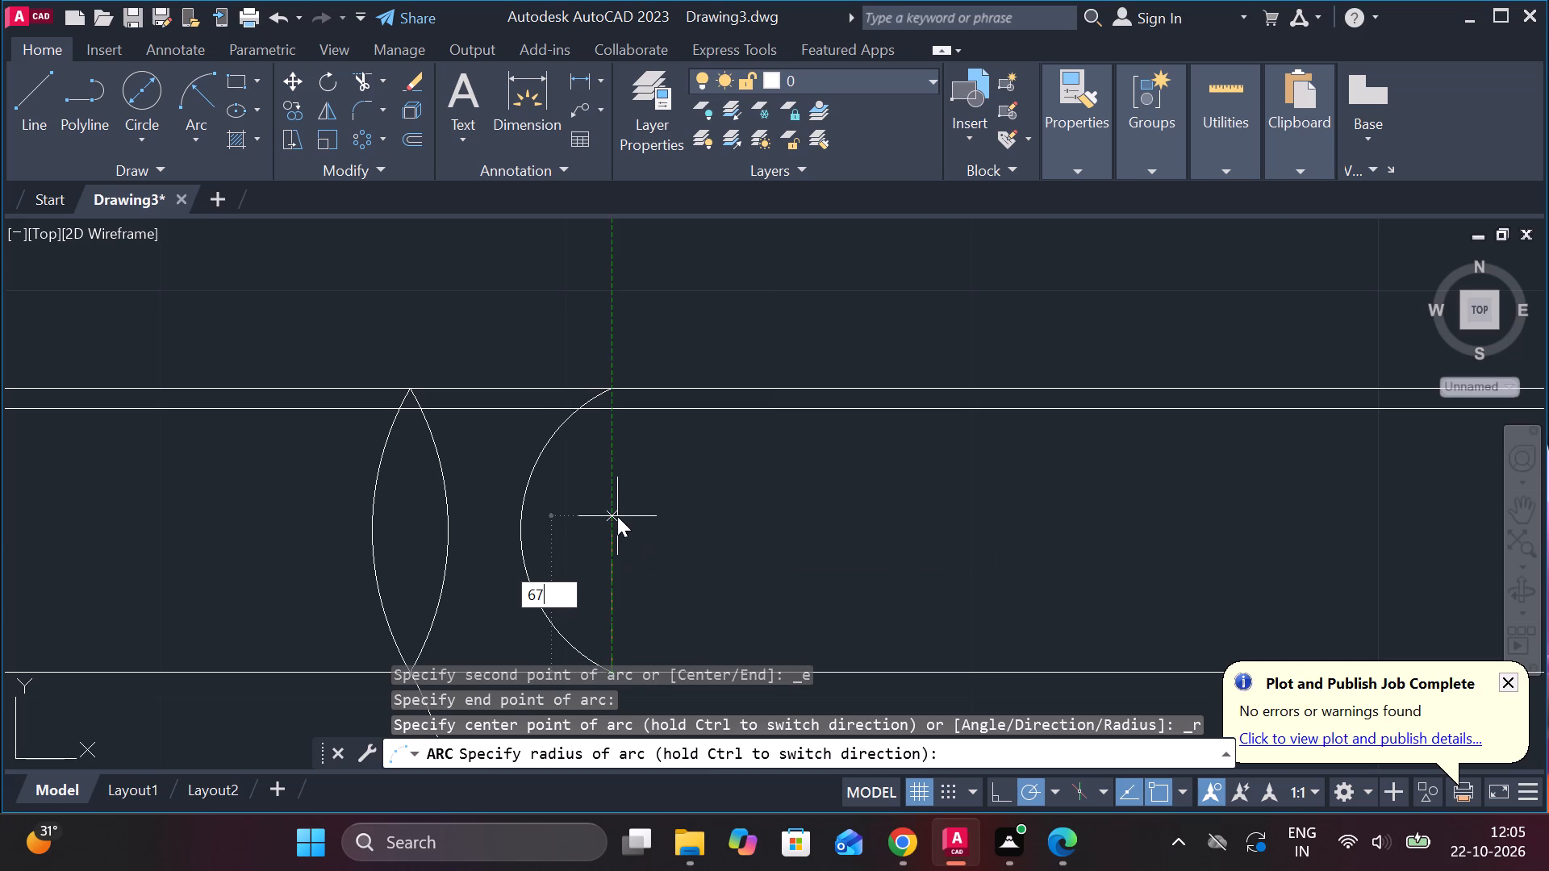
pyautogui.press('BackSpace')
pyautogui.press('BackSpace')
pyautogui.press('7')
pyautogui.press('Return')
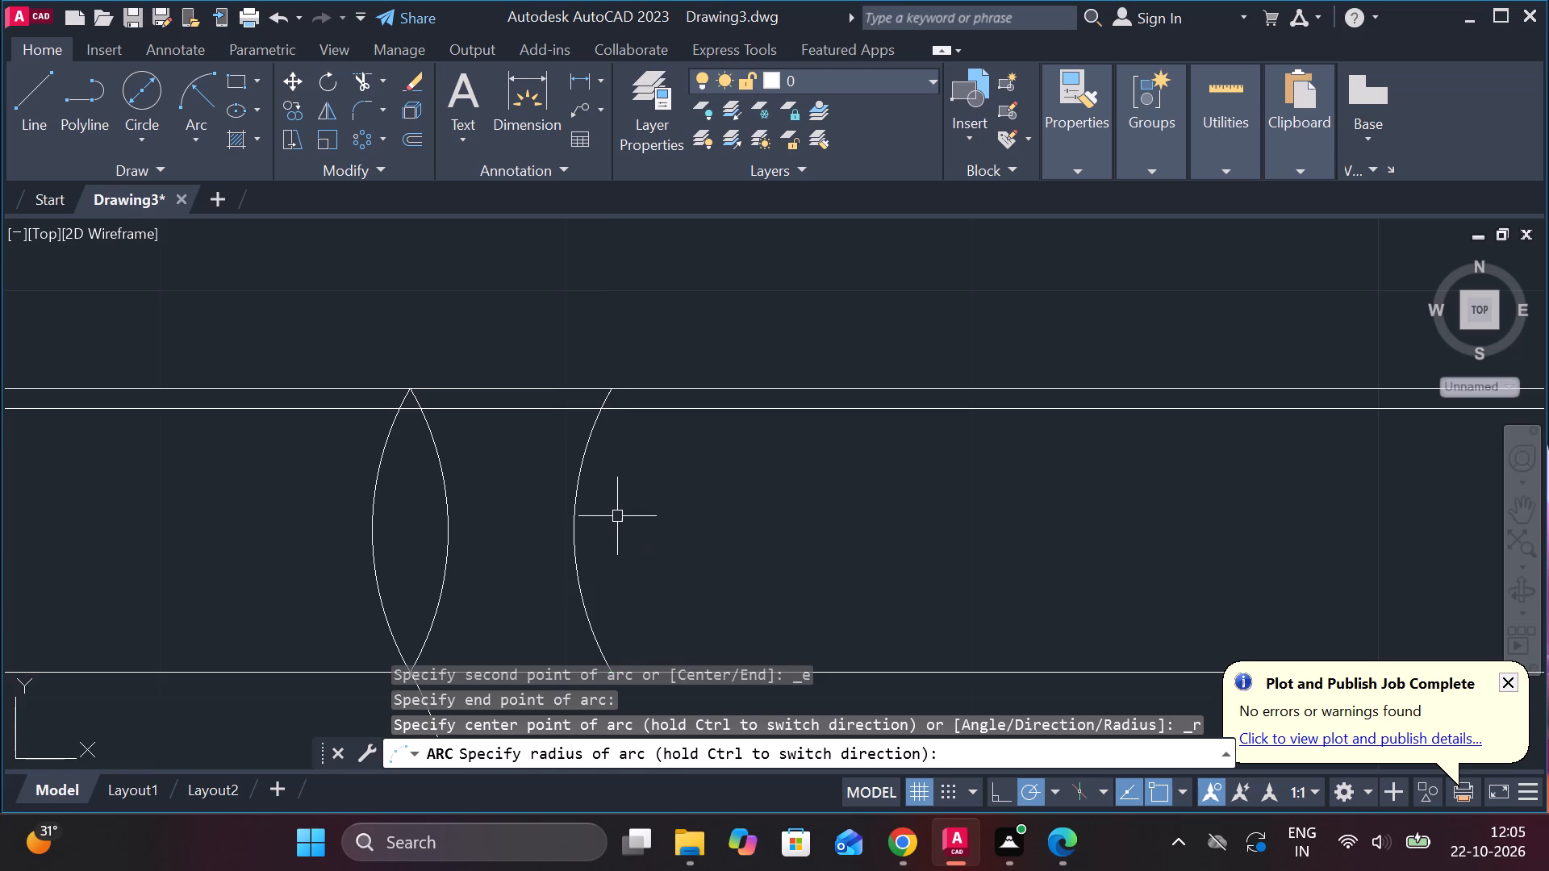
# Draw a radius 7 arc bulging left from the upper right break arc's lower end straight down to the strip's bottom edge.
pyautogui.scroll(-2, 618, 530)
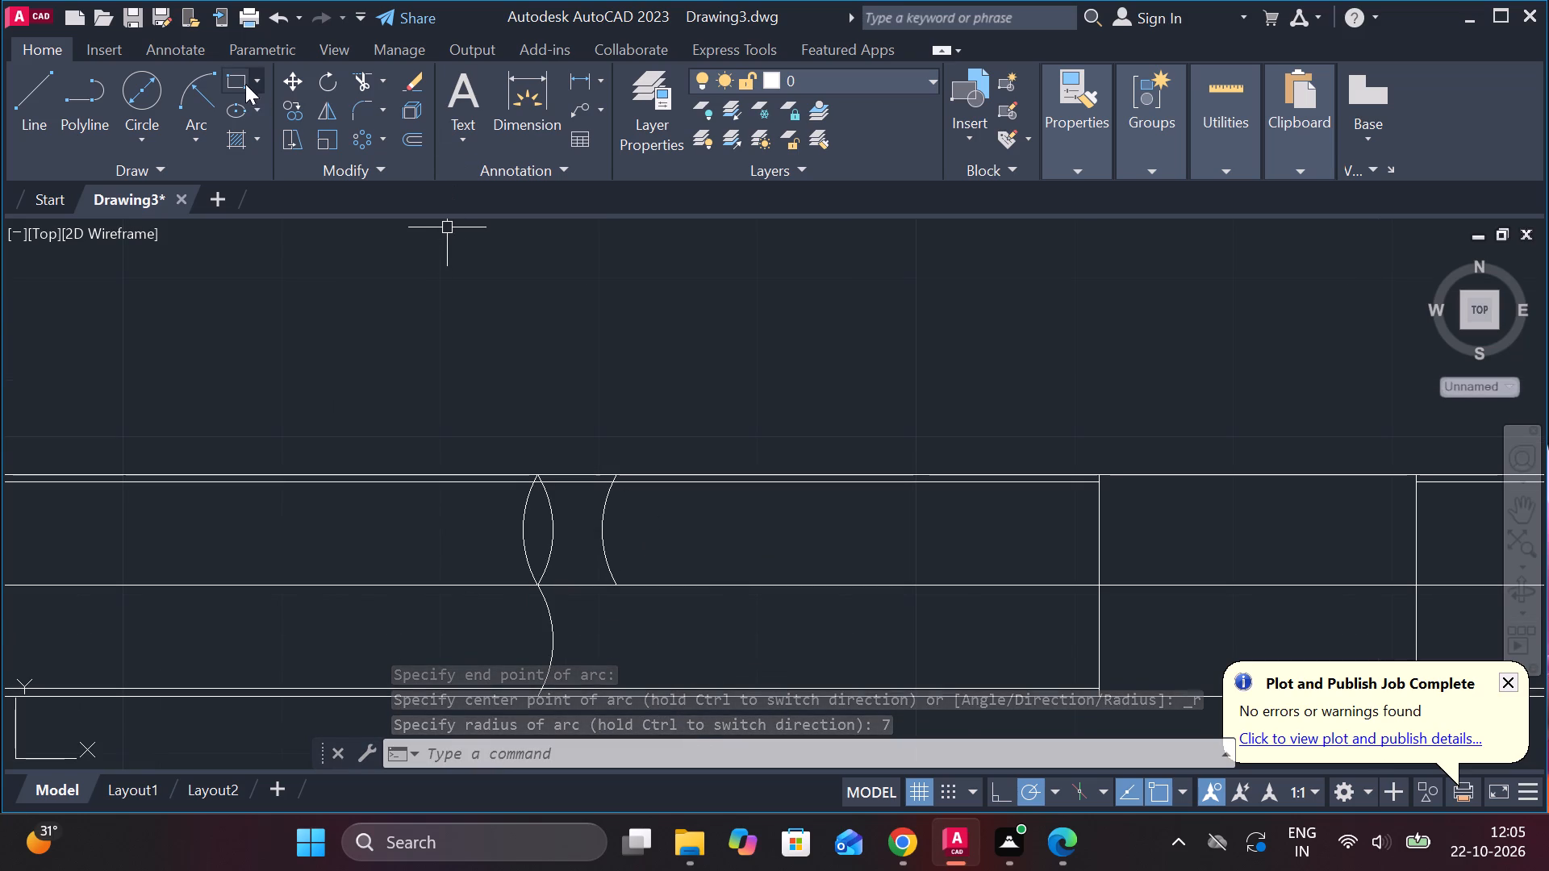
pyautogui.click(199, 94)
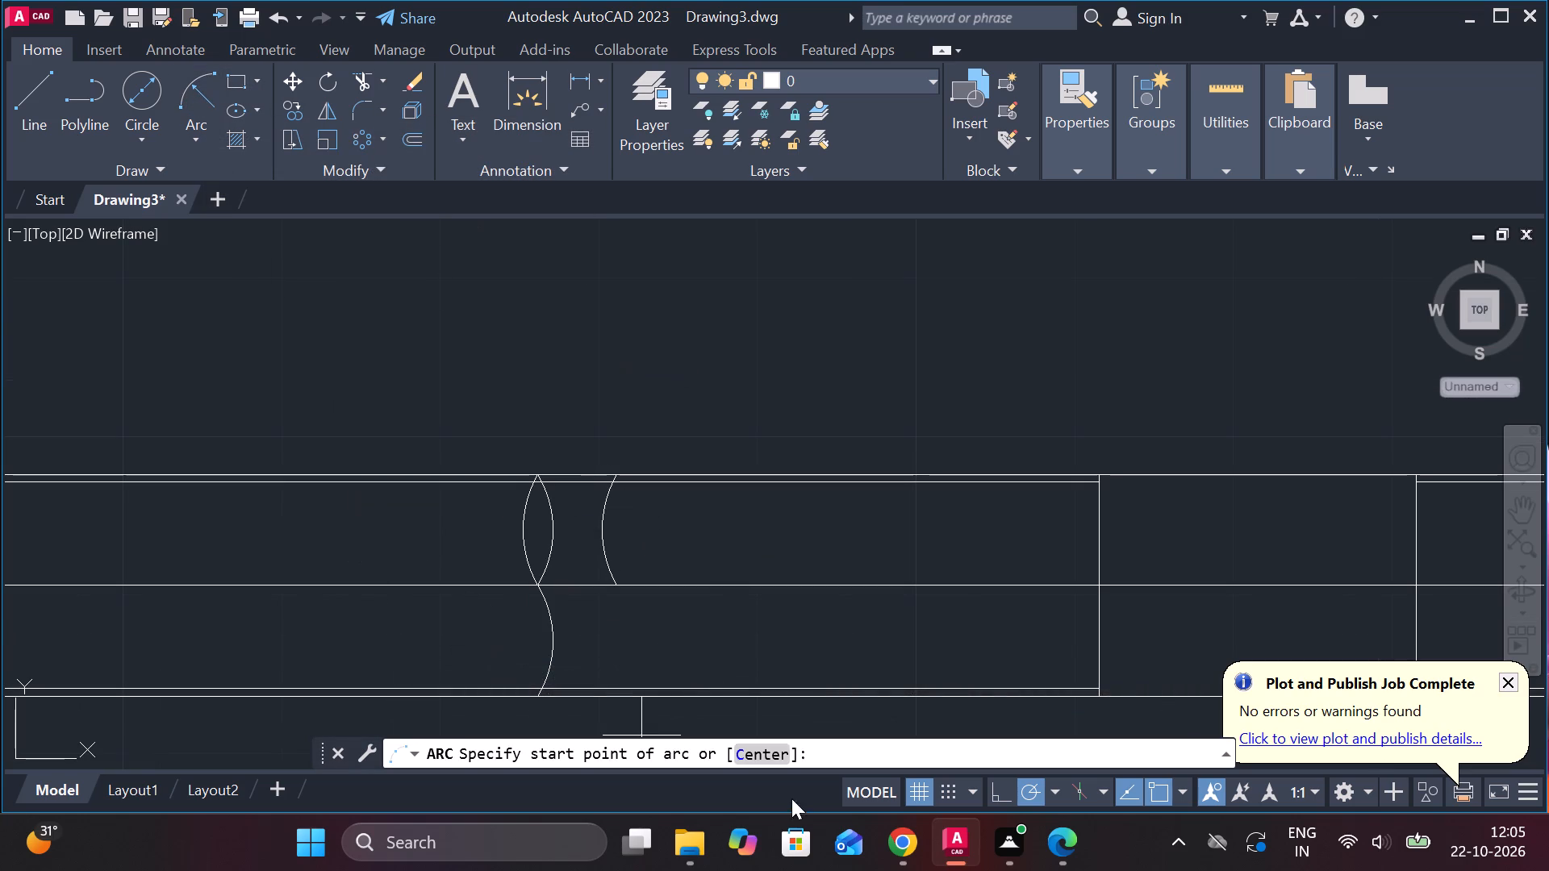
pyautogui.click(623, 593)
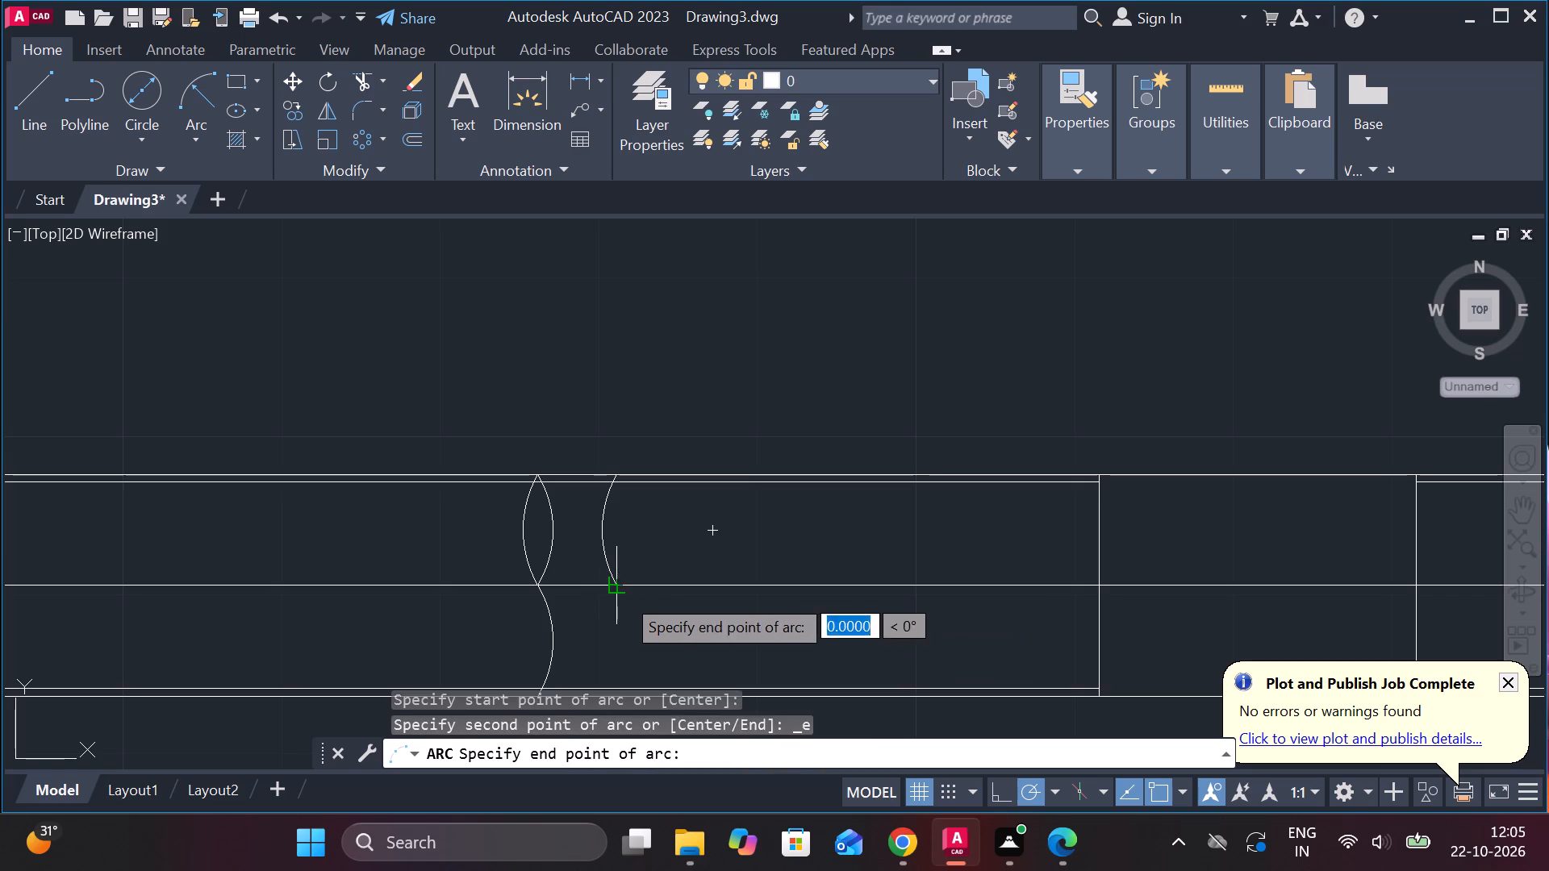
pyautogui.scroll(3, 620, 677)
pyautogui.scroll(-3, 612, 629)
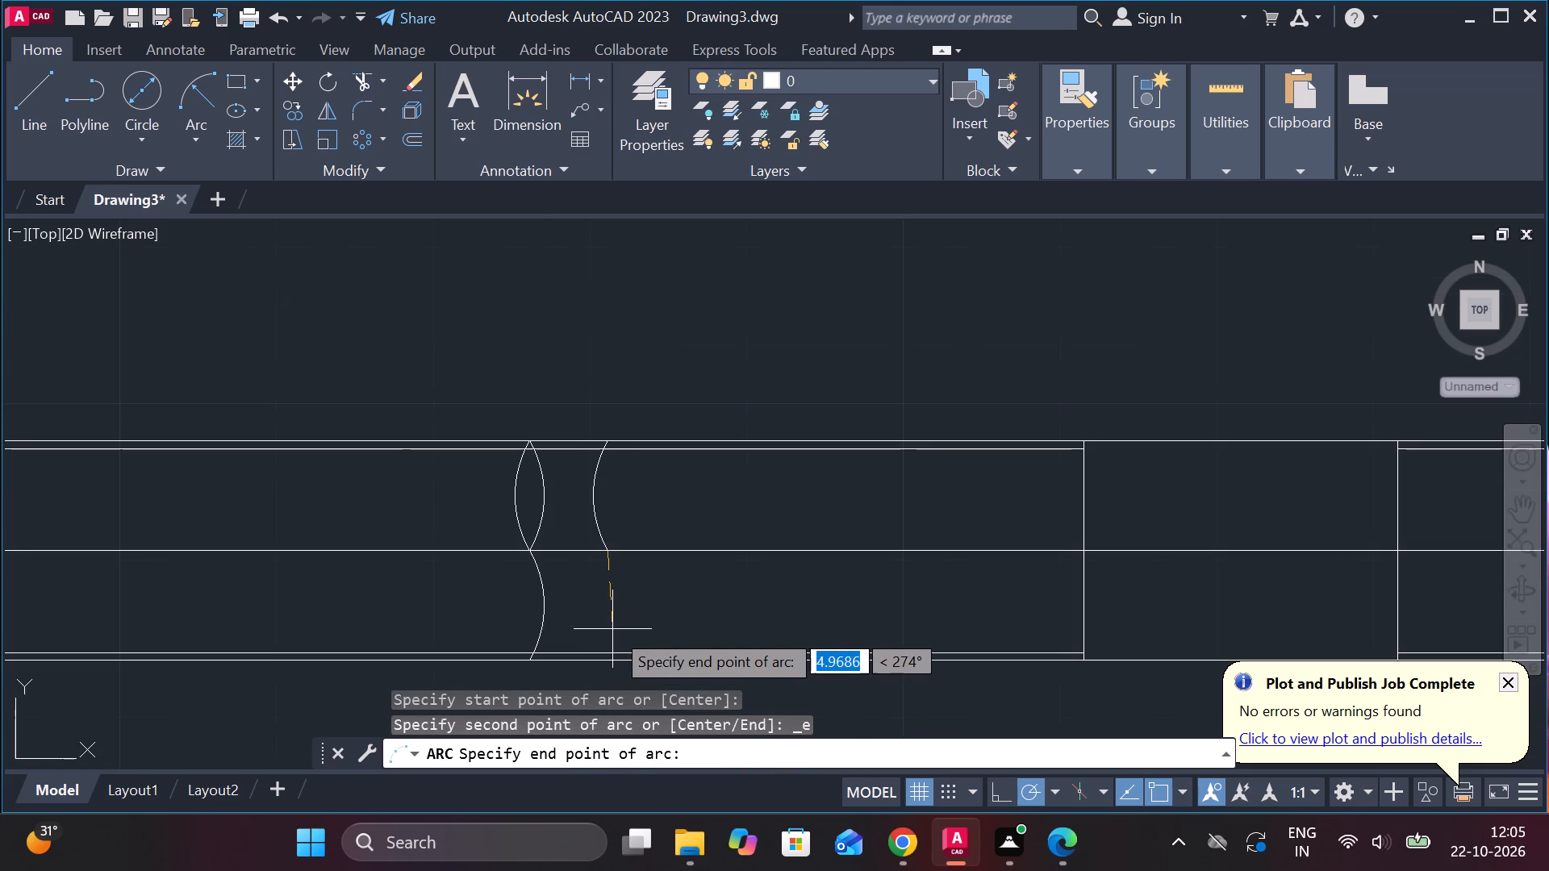
pyautogui.scroll(2, 606, 658)
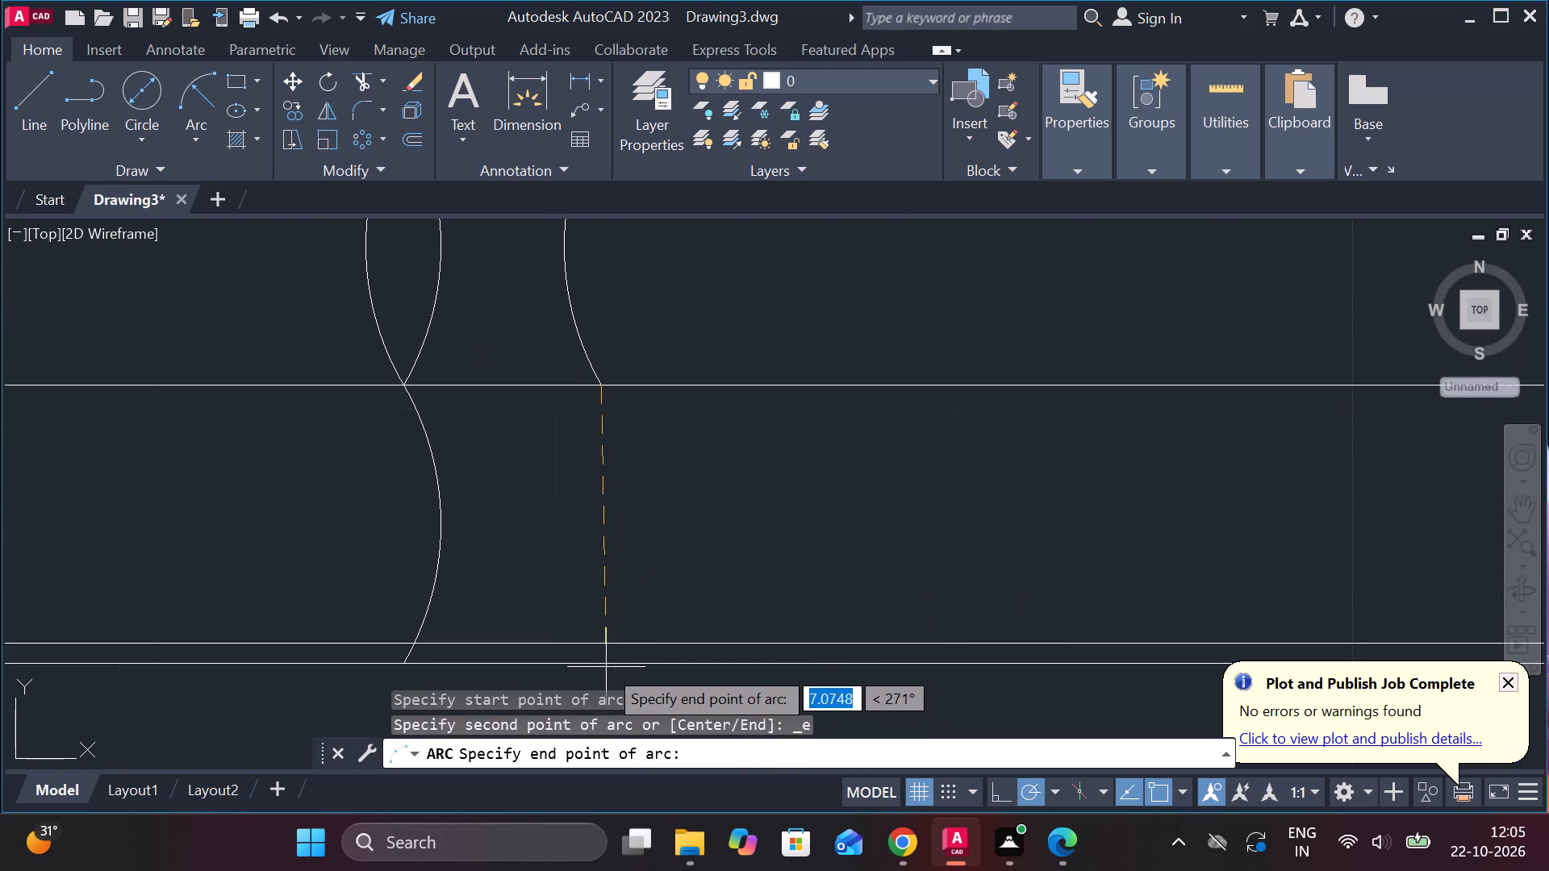
pyautogui.click(599, 657)
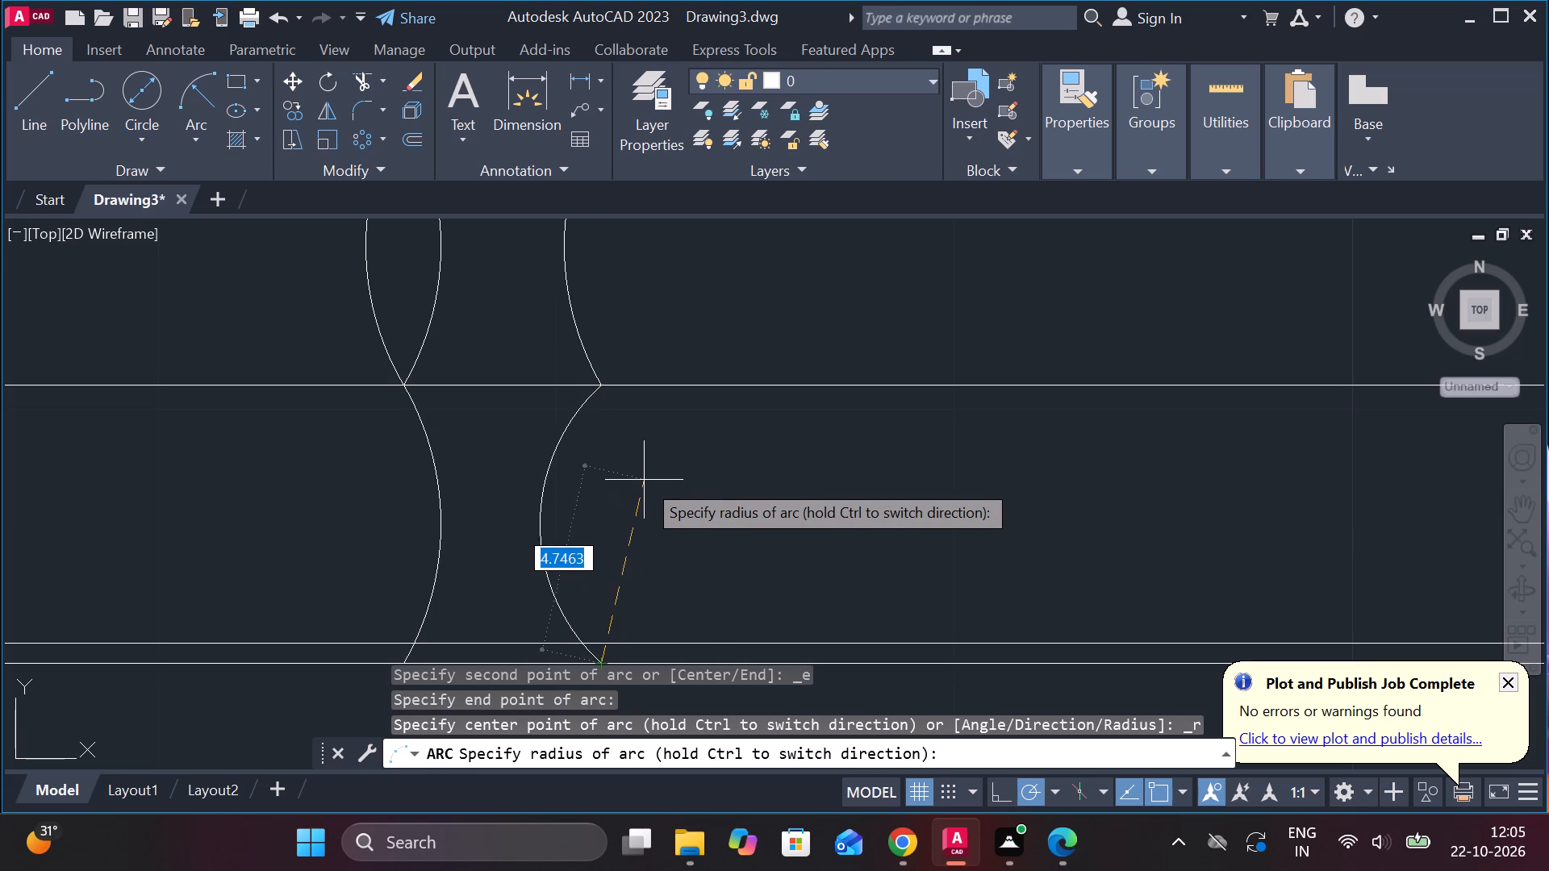
pyautogui.press('7')
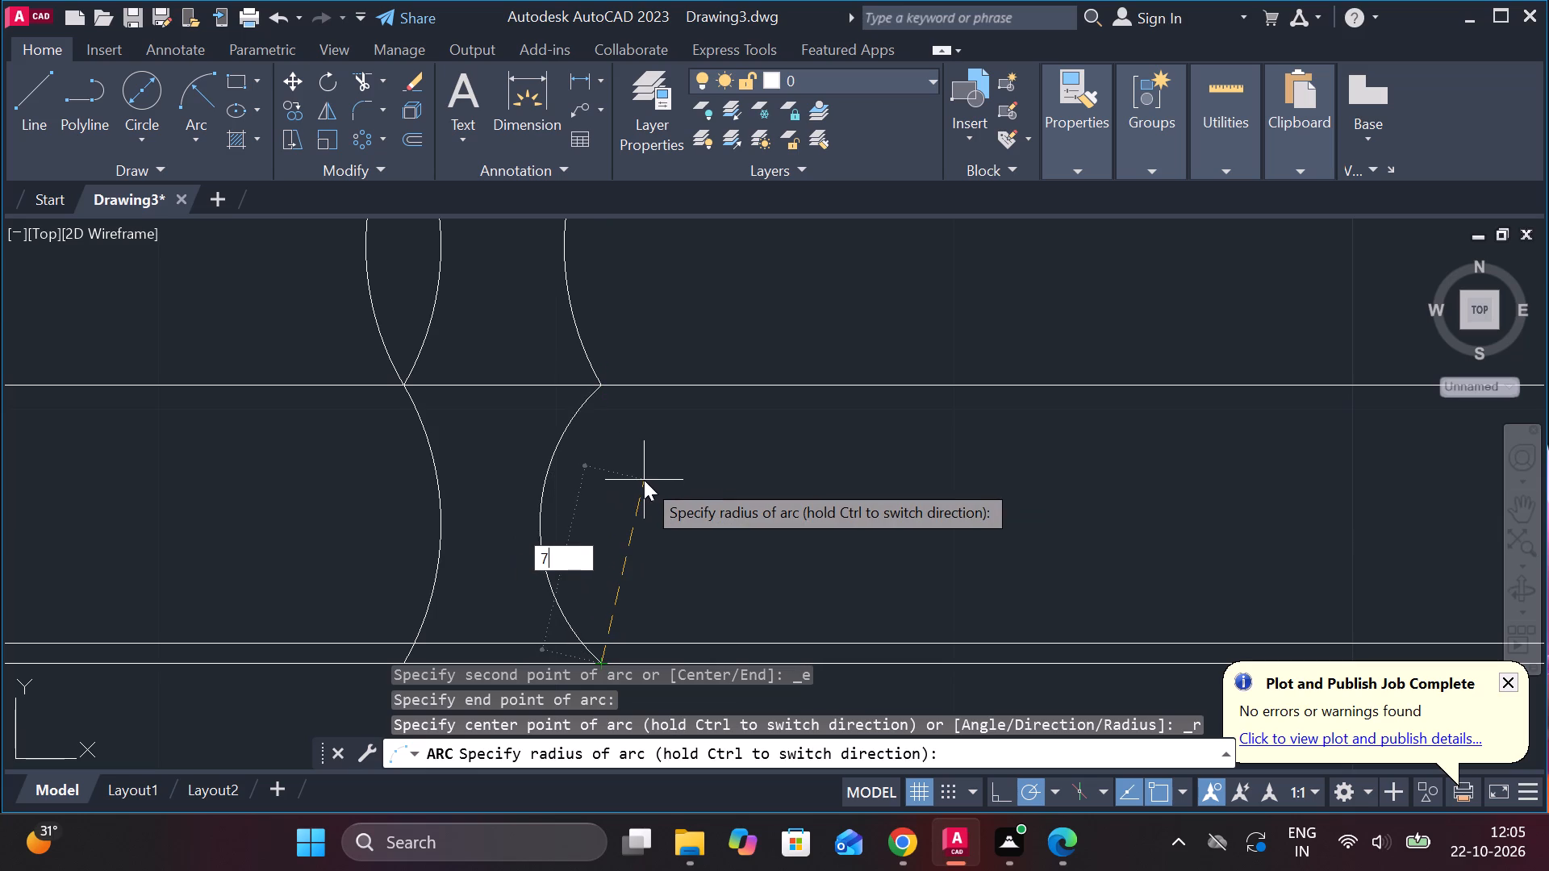
pyautogui.press('Return')
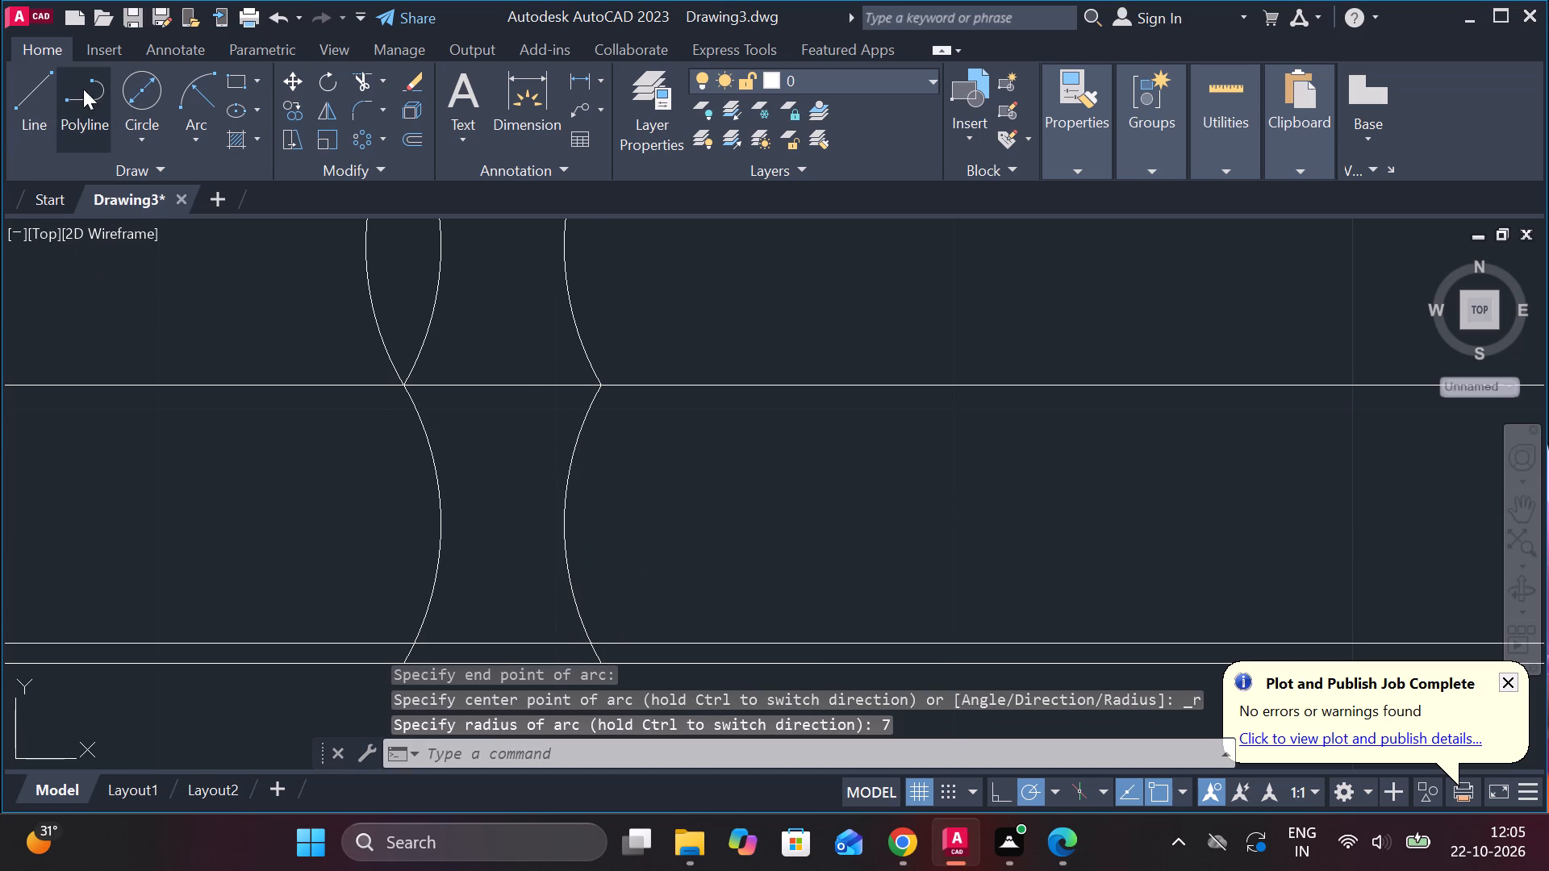
# Draw a radius 7 arc bulging right between the same bottom-edge and middle-line endpoints, closing the lower lens shape.
pyautogui.click(207, 105)
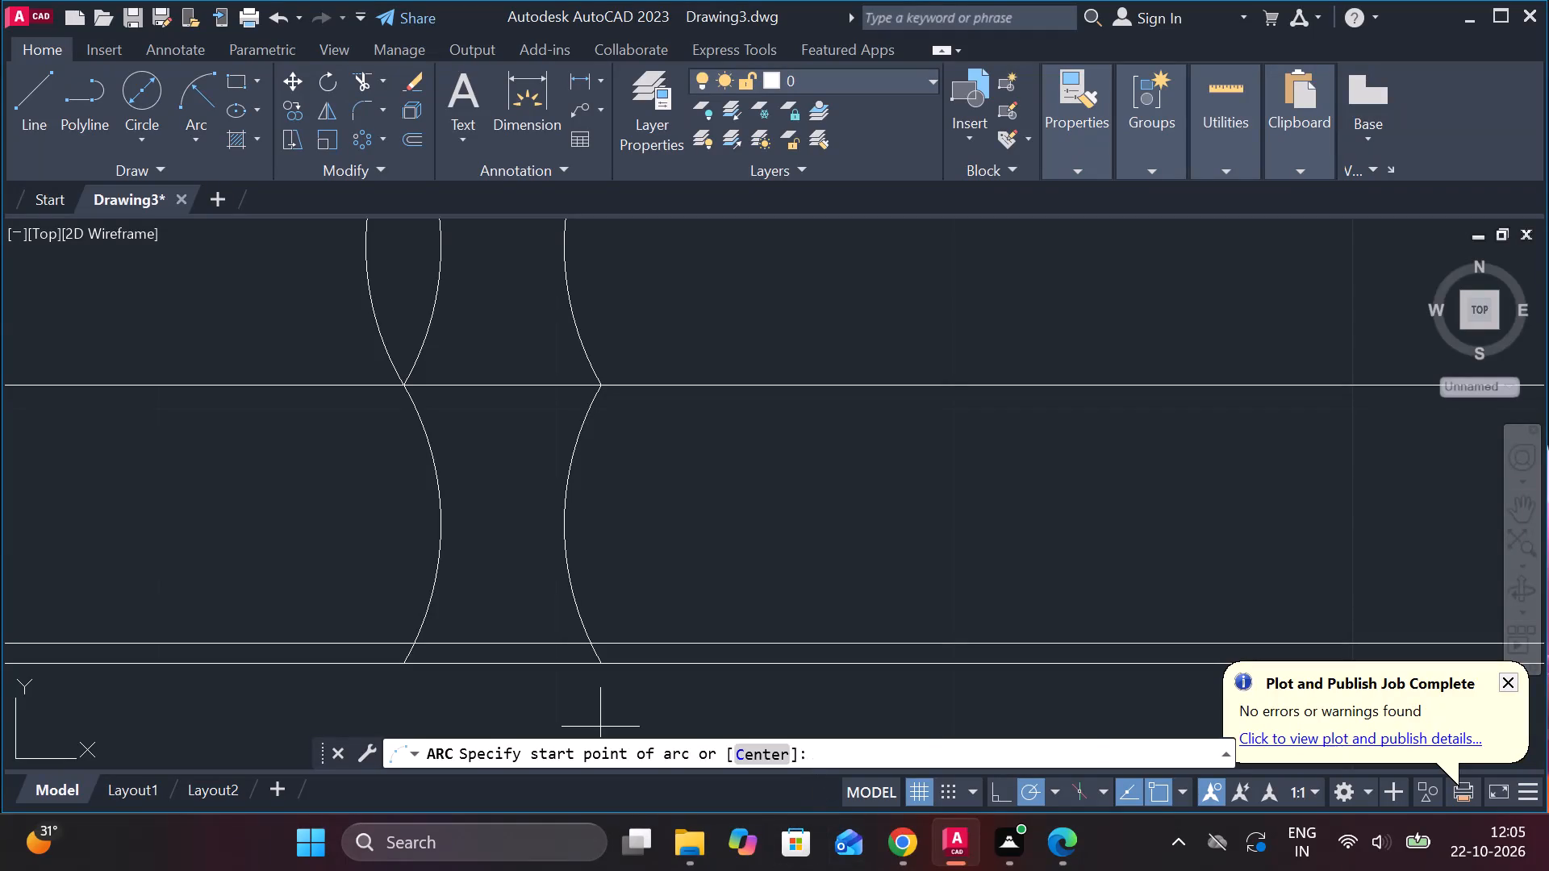
pyautogui.click(597, 663)
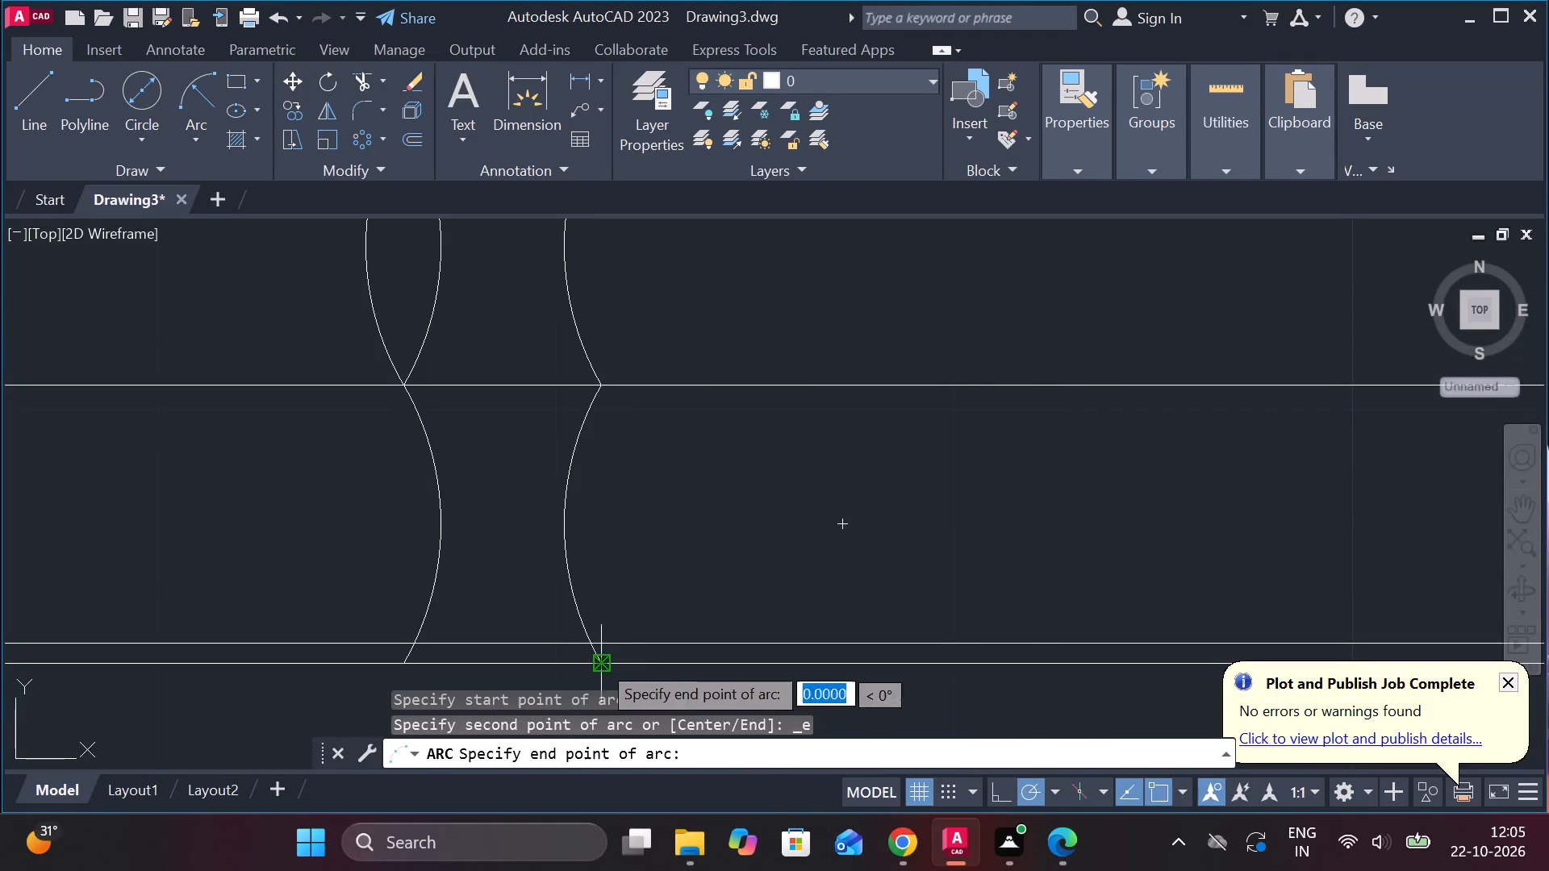
pyautogui.click(605, 390)
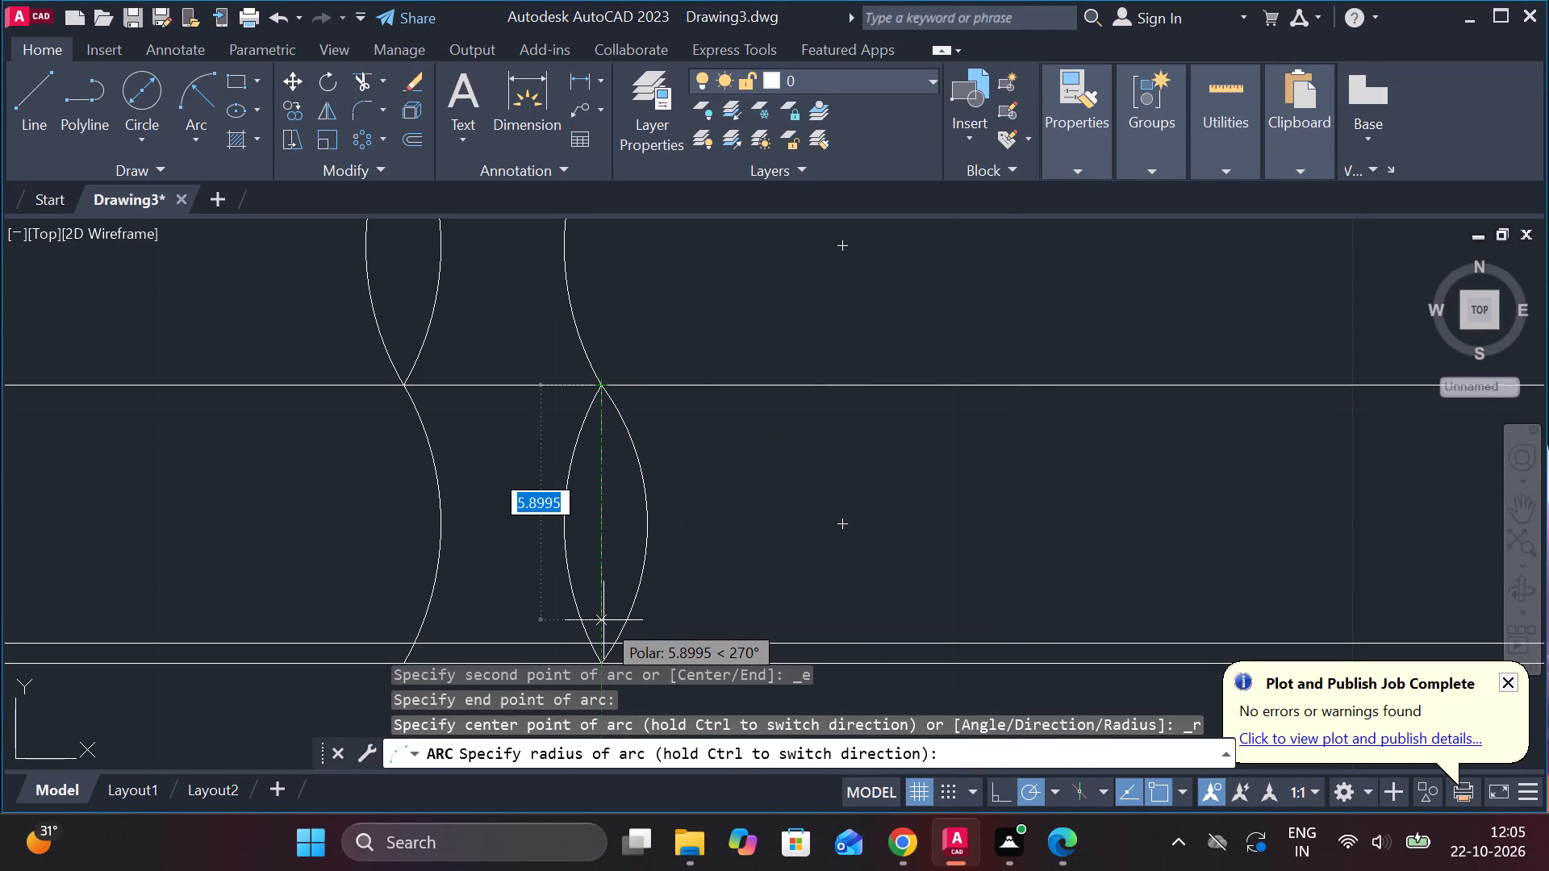
pyautogui.press('7')
pyautogui.press('Return')
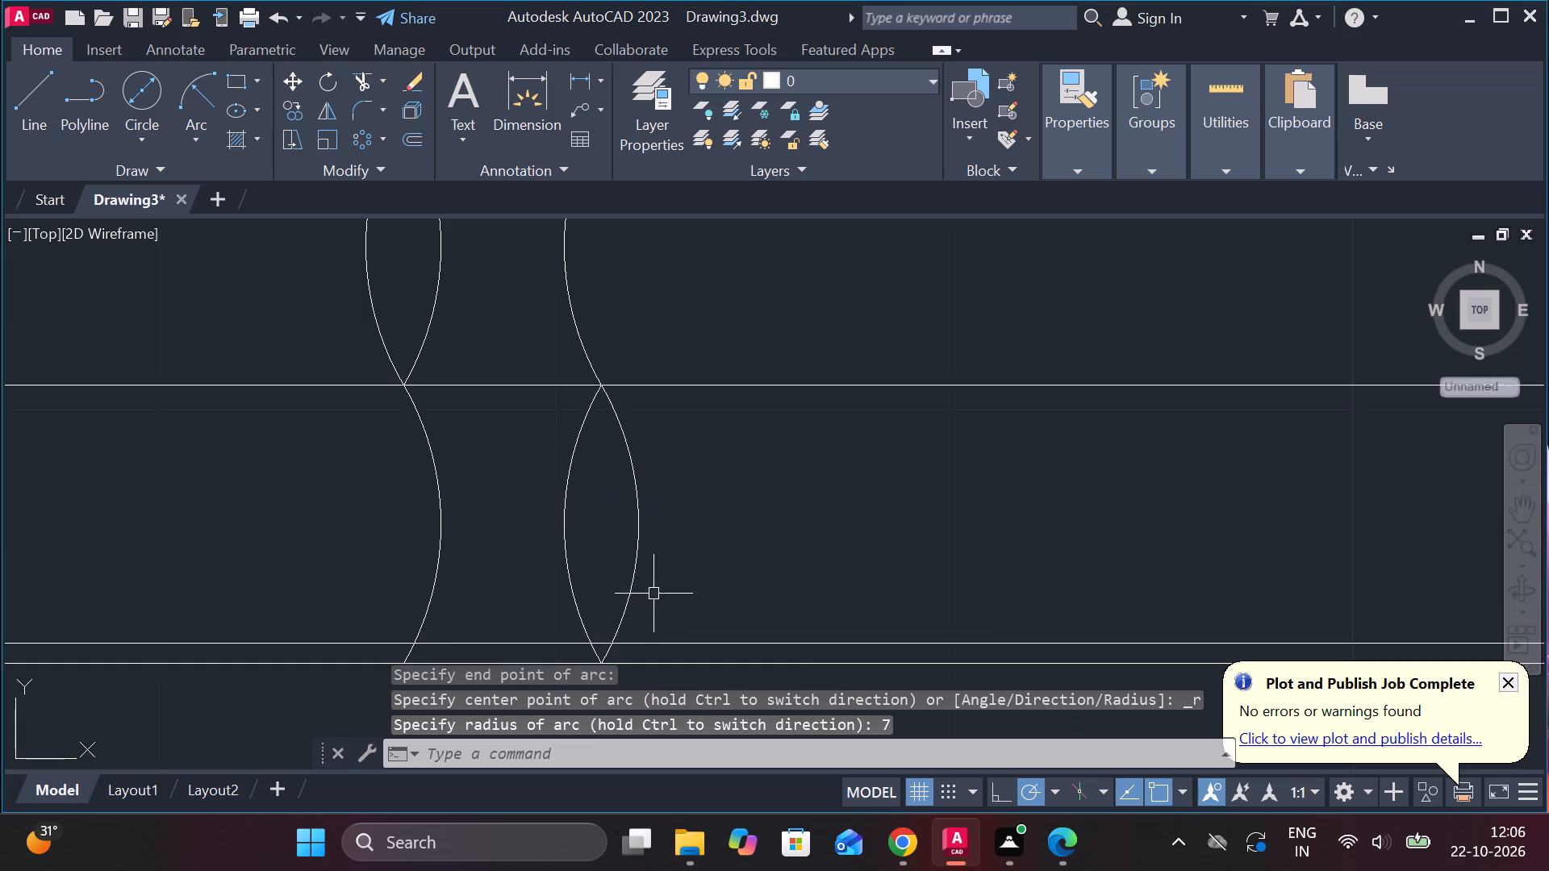
# Trim the top edge and upper inset line across the break gap, and the inset line inside the upper lens.
pyautogui.scroll(-2, 653, 586)
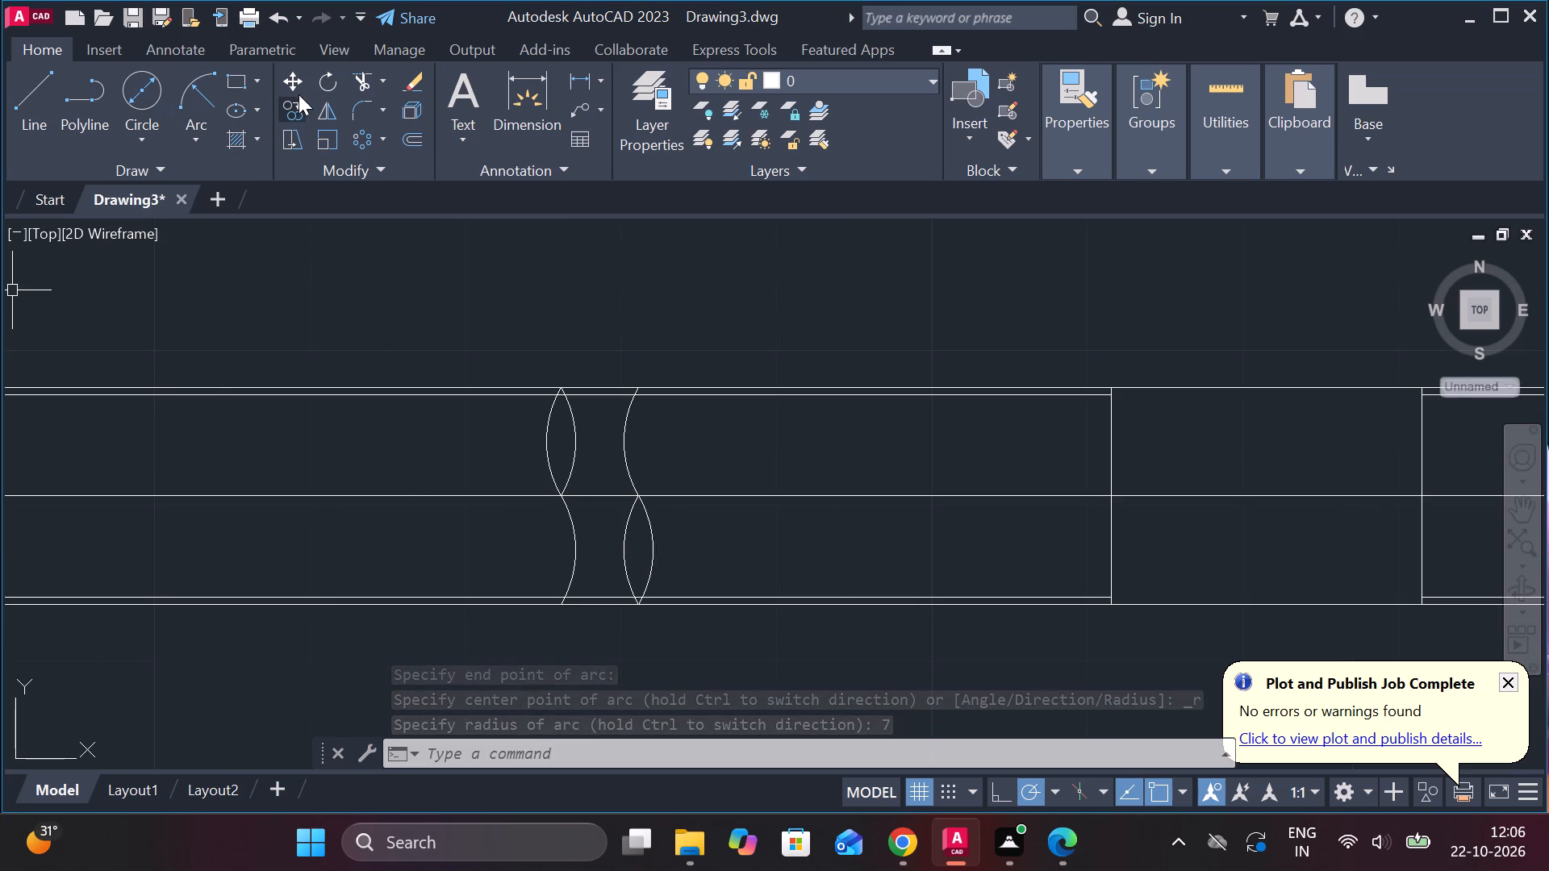
pyautogui.click(368, 81)
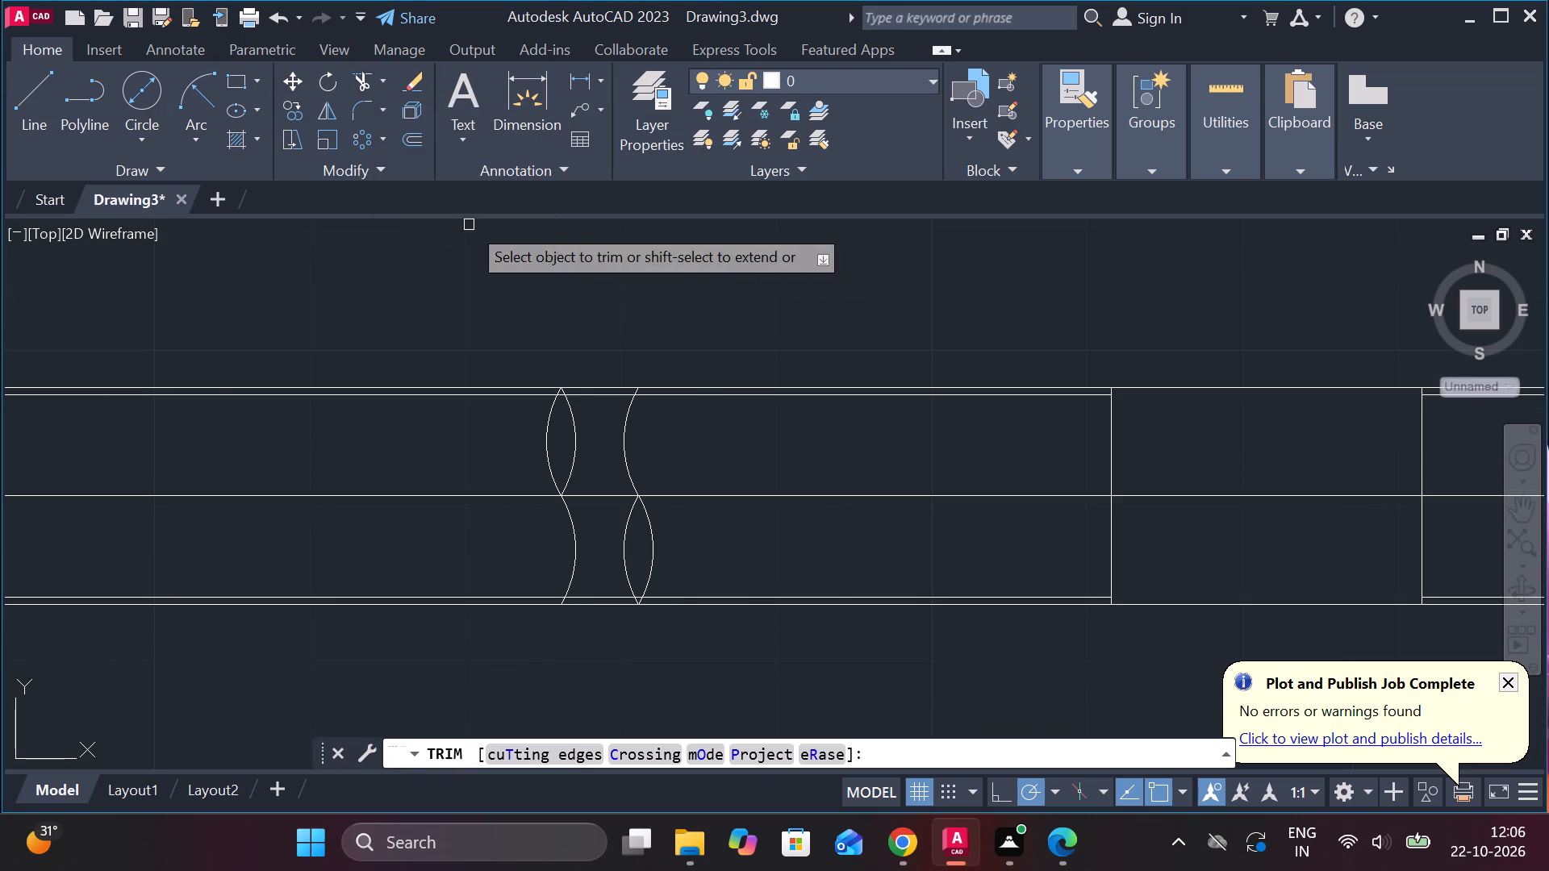
pyautogui.scroll(3, 585, 392)
pyautogui.click(585, 403)
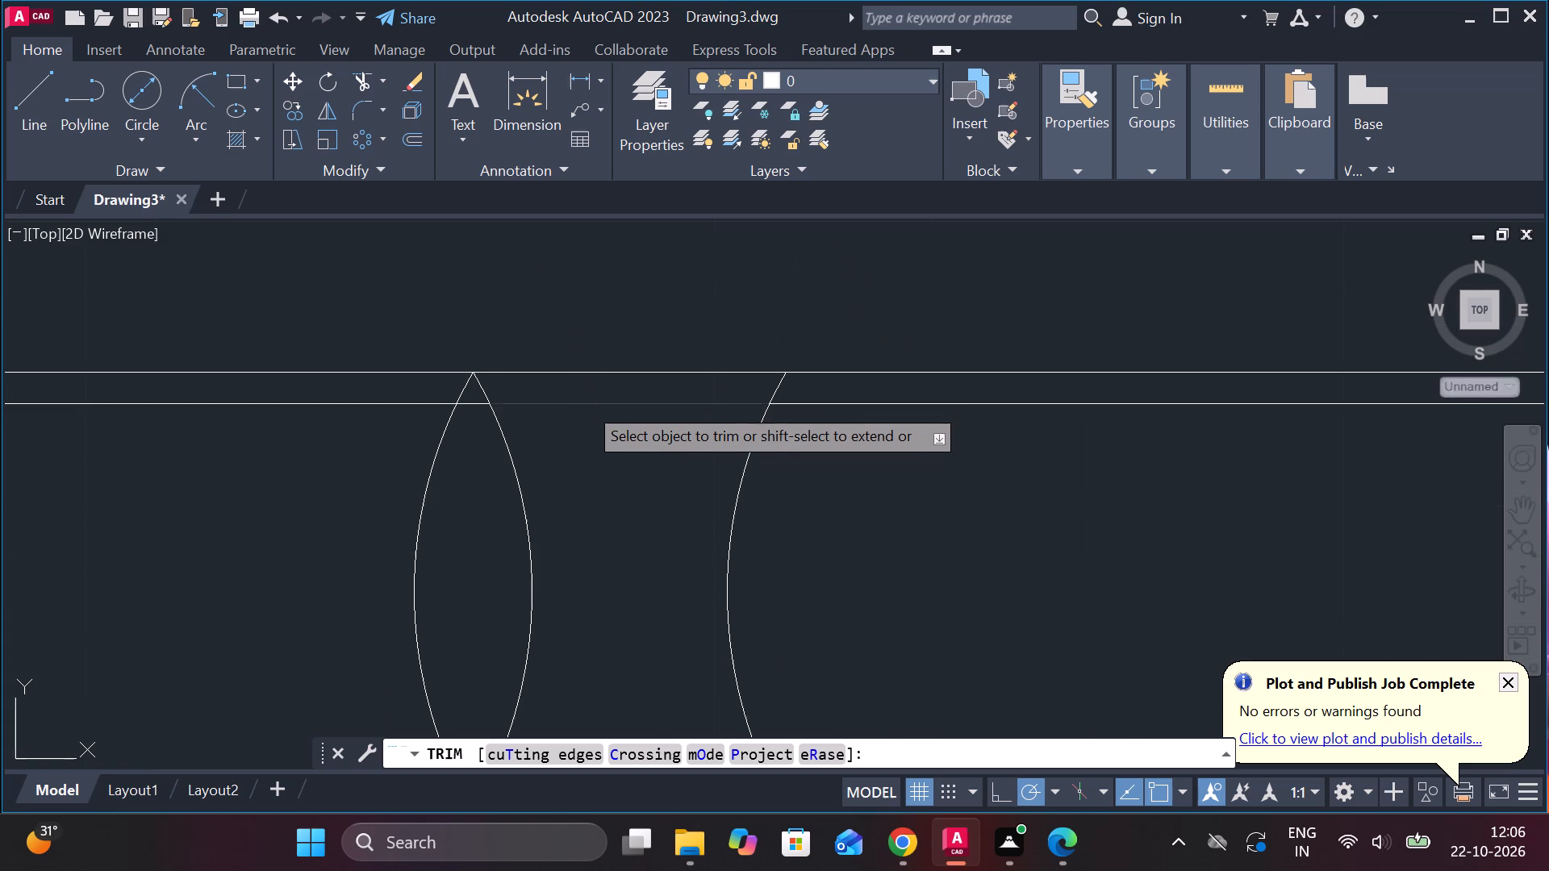
pyautogui.click(597, 371)
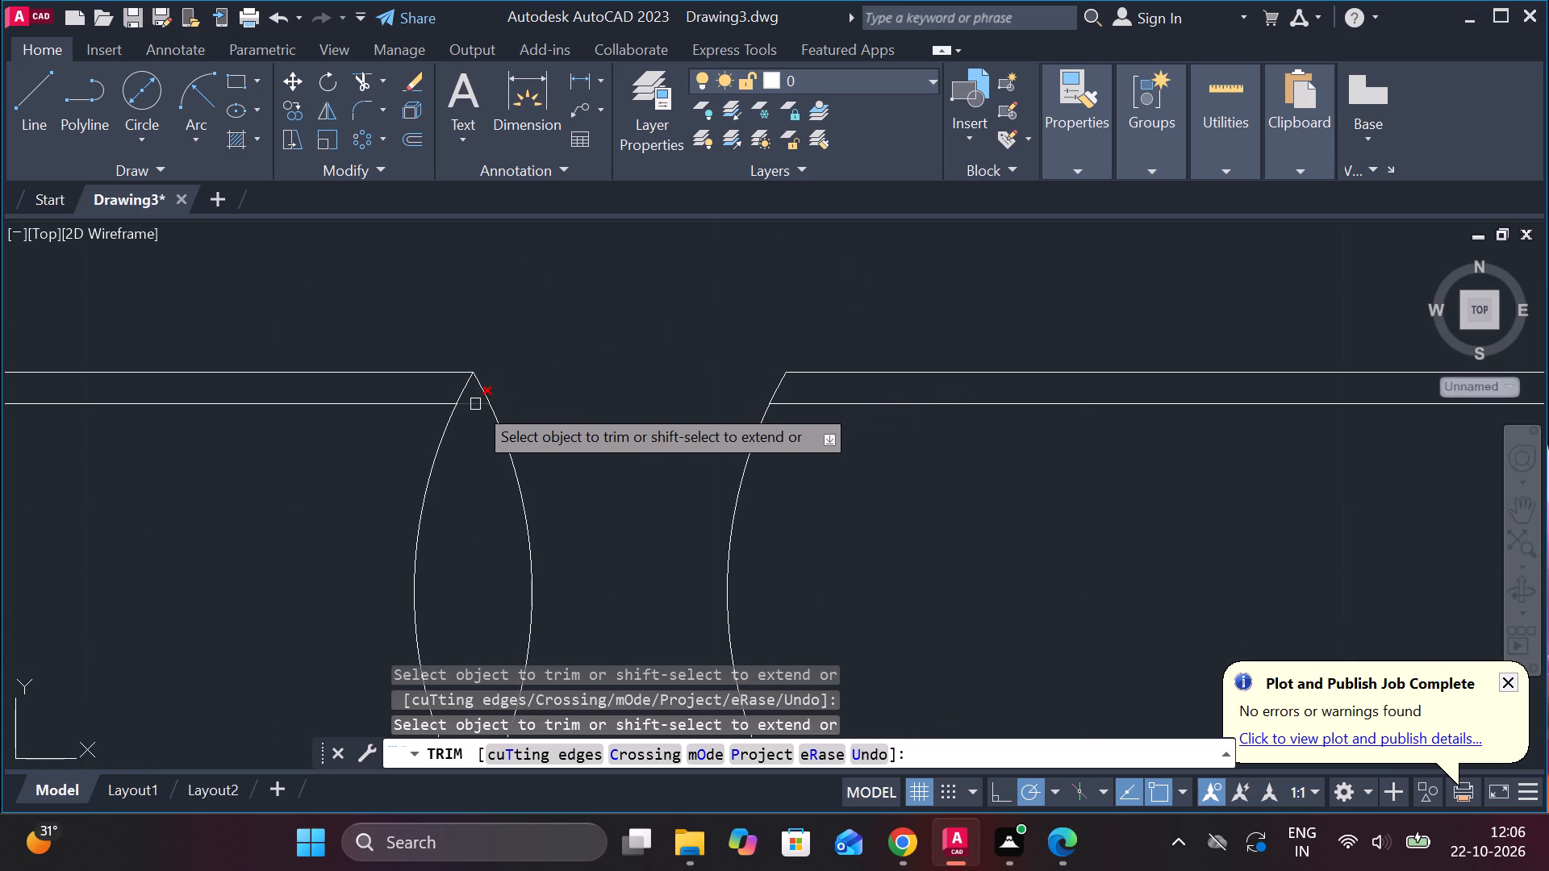
pyautogui.click(475, 404)
# Trim the bottom edge and lower inset line across the break gap, and the inset line inside the lower lens.
pyautogui.scroll(-3, 515, 406)
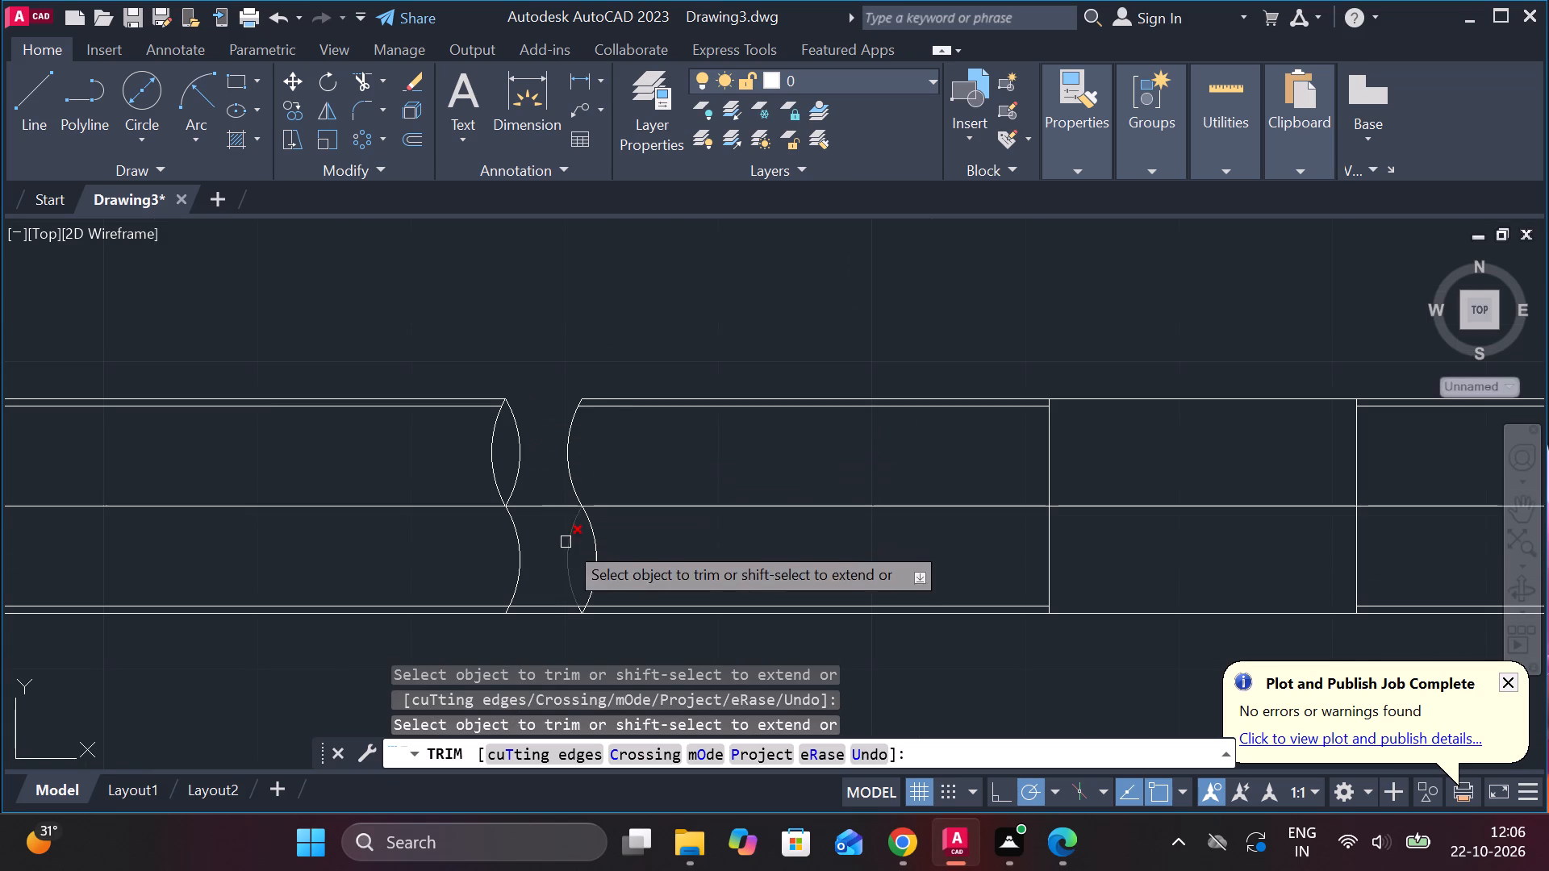
pyautogui.click(546, 615)
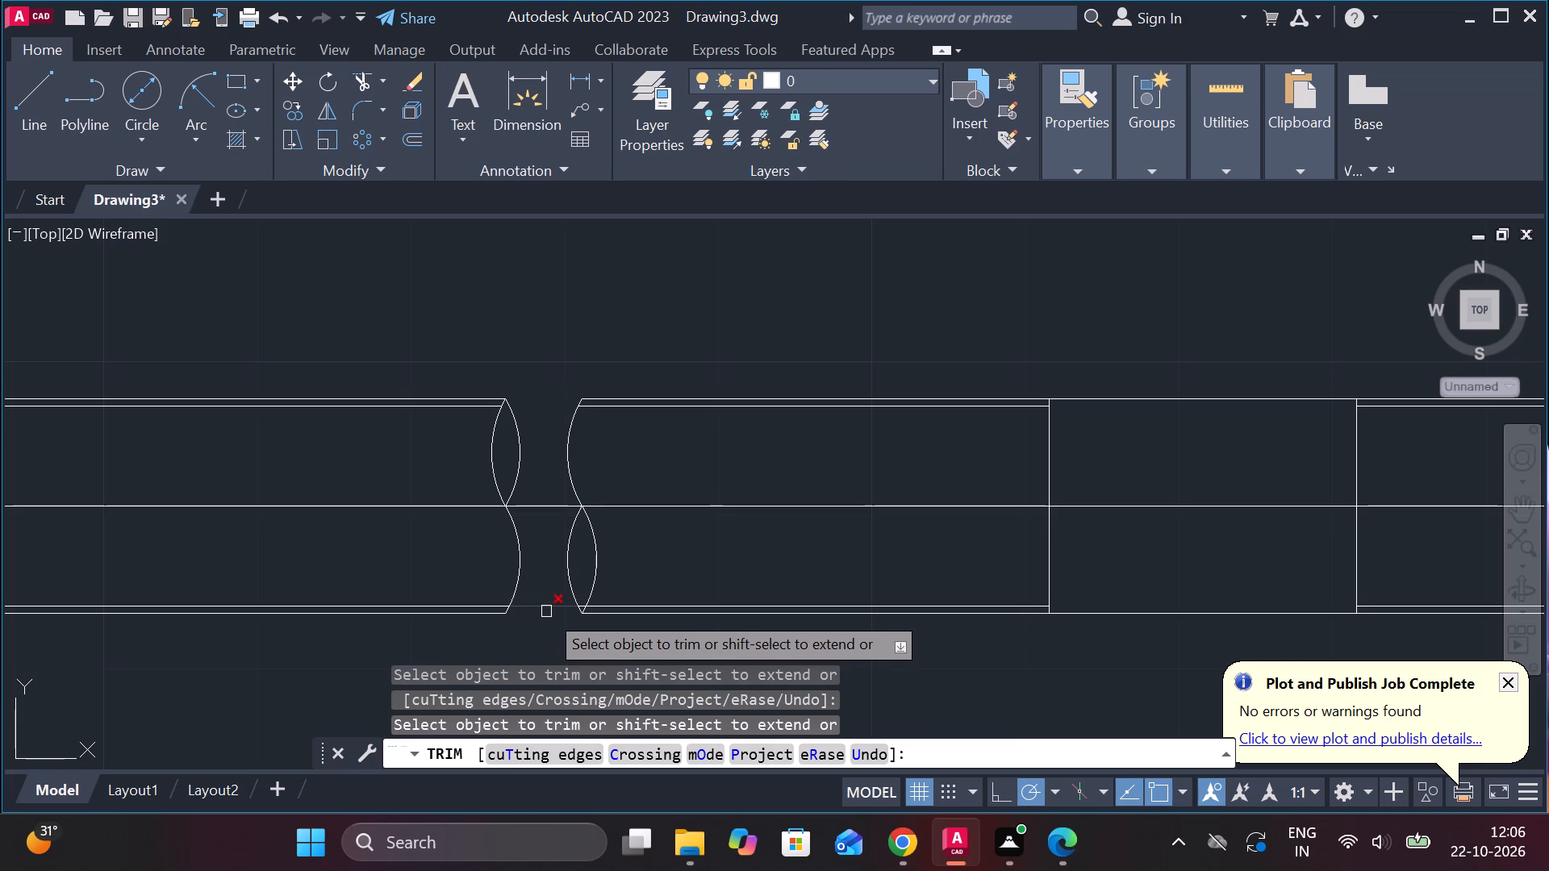
pyautogui.click(546, 606)
pyautogui.scroll(1, 620, 589)
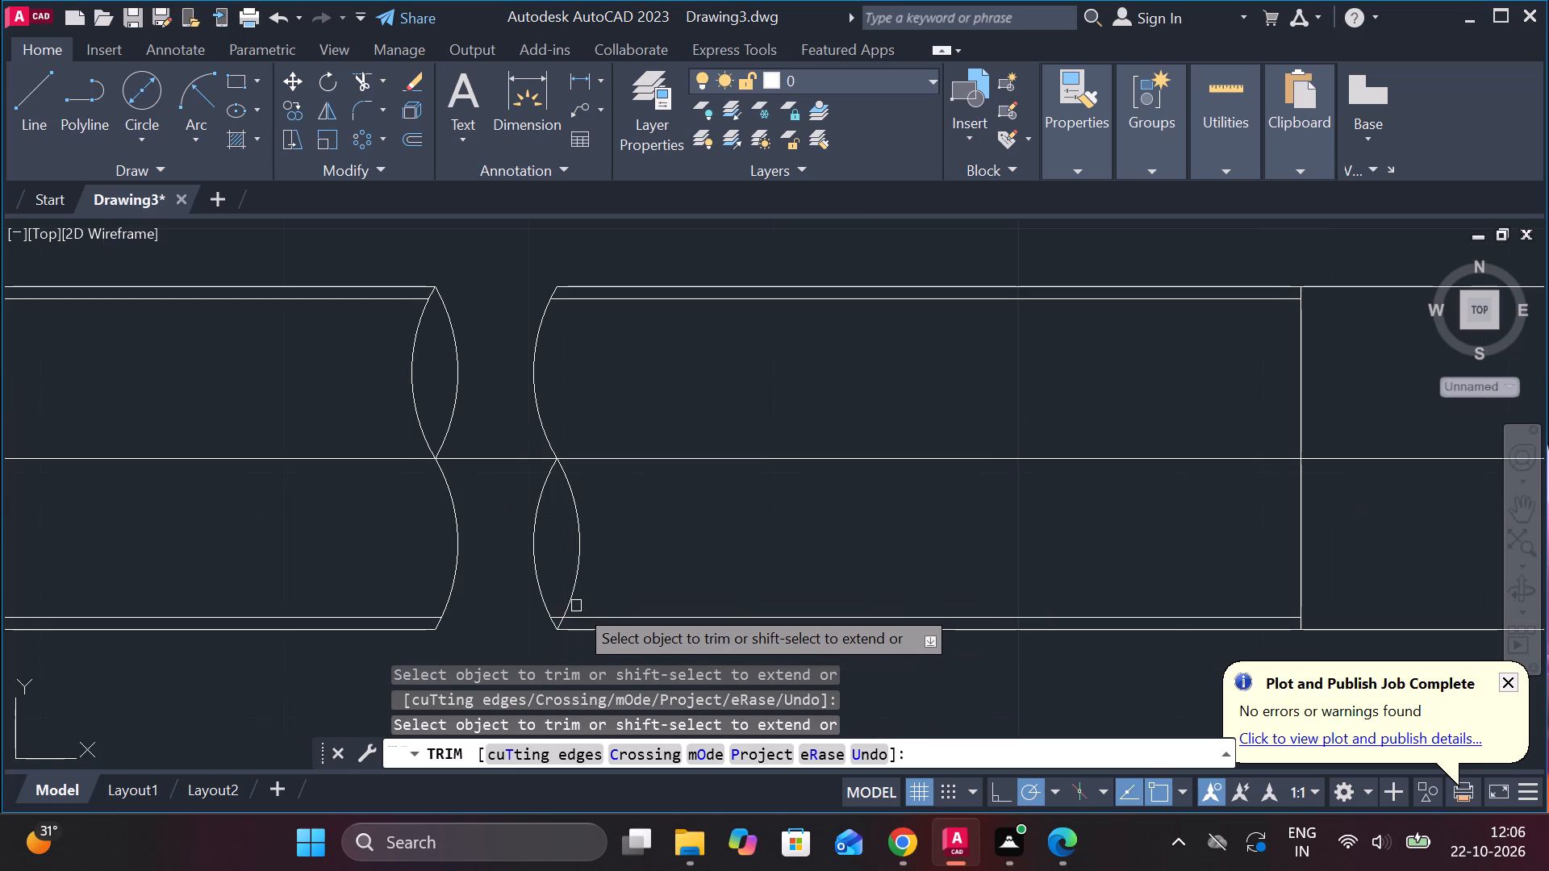
pyautogui.scroll(2, 576, 606)
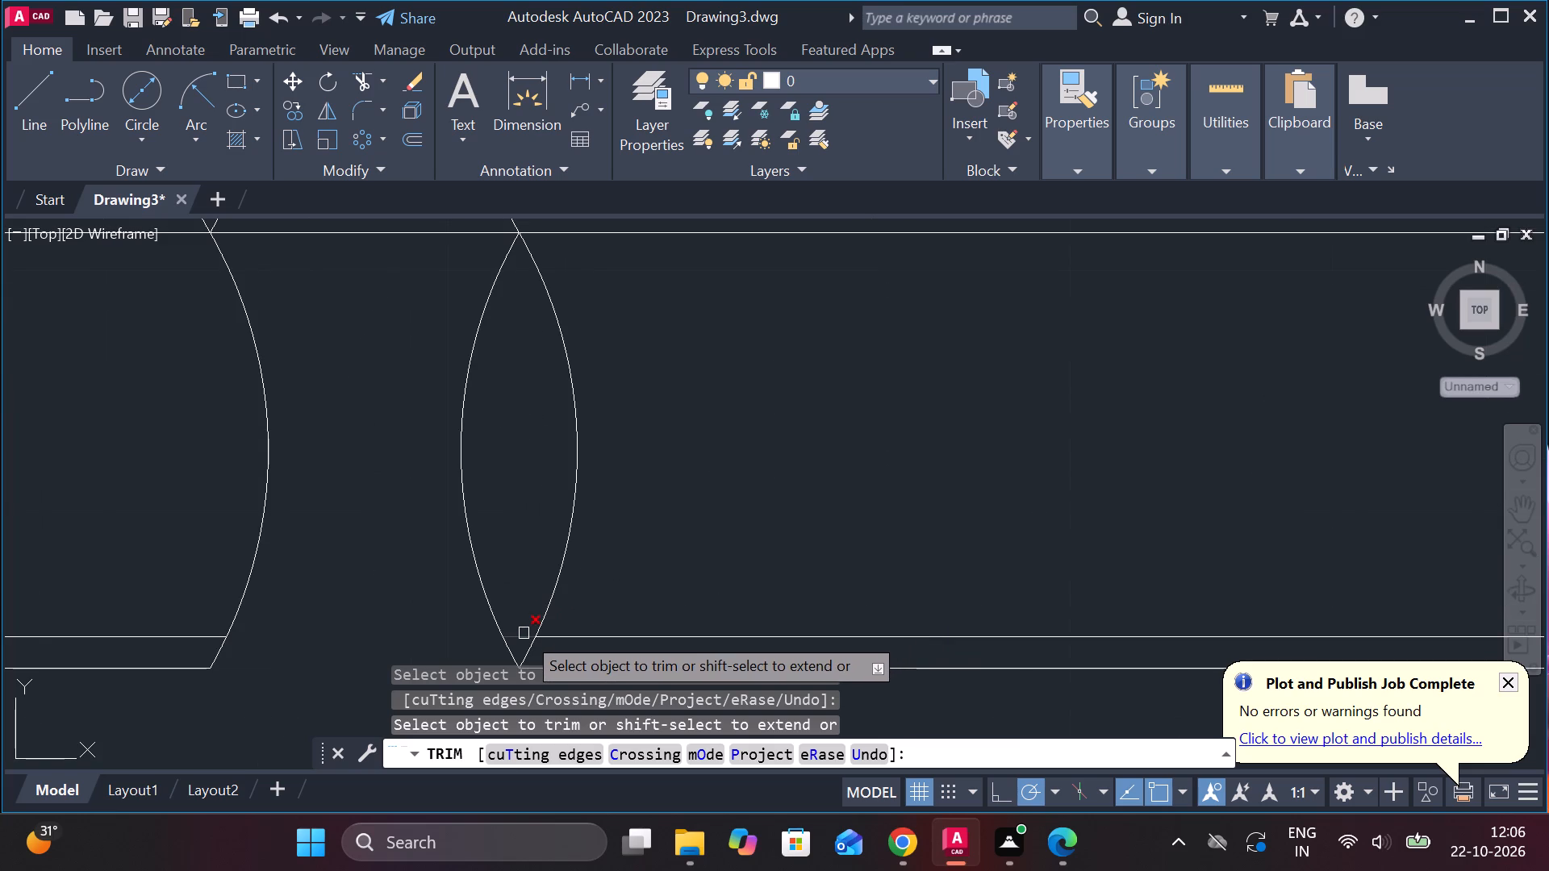
pyautogui.click(524, 633)
pyautogui.scroll(-2, 711, 567)
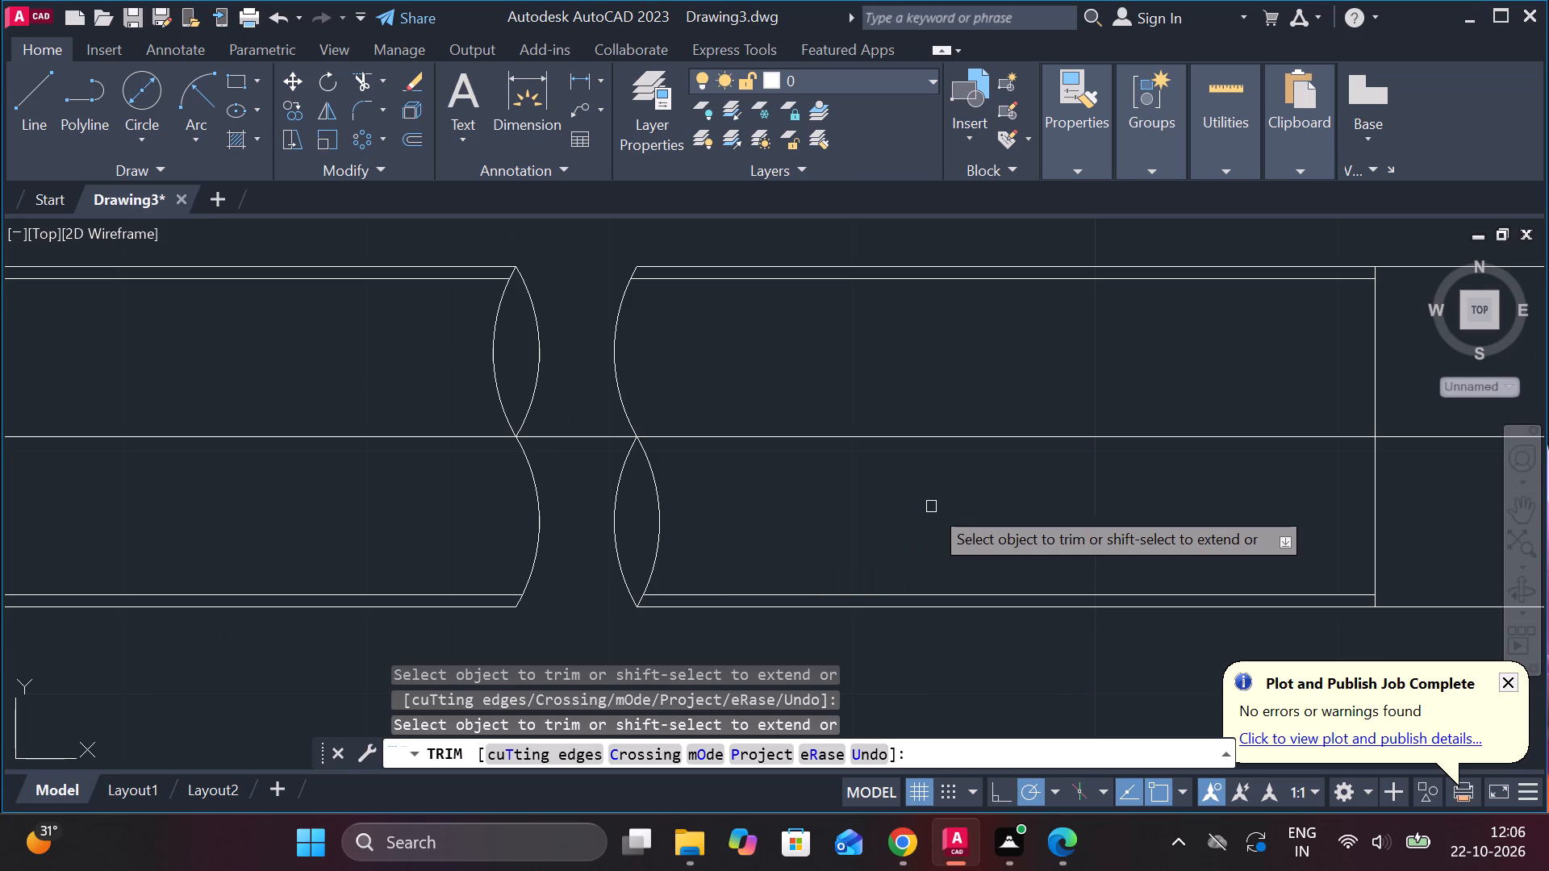
pyautogui.scroll(-1, 931, 506)
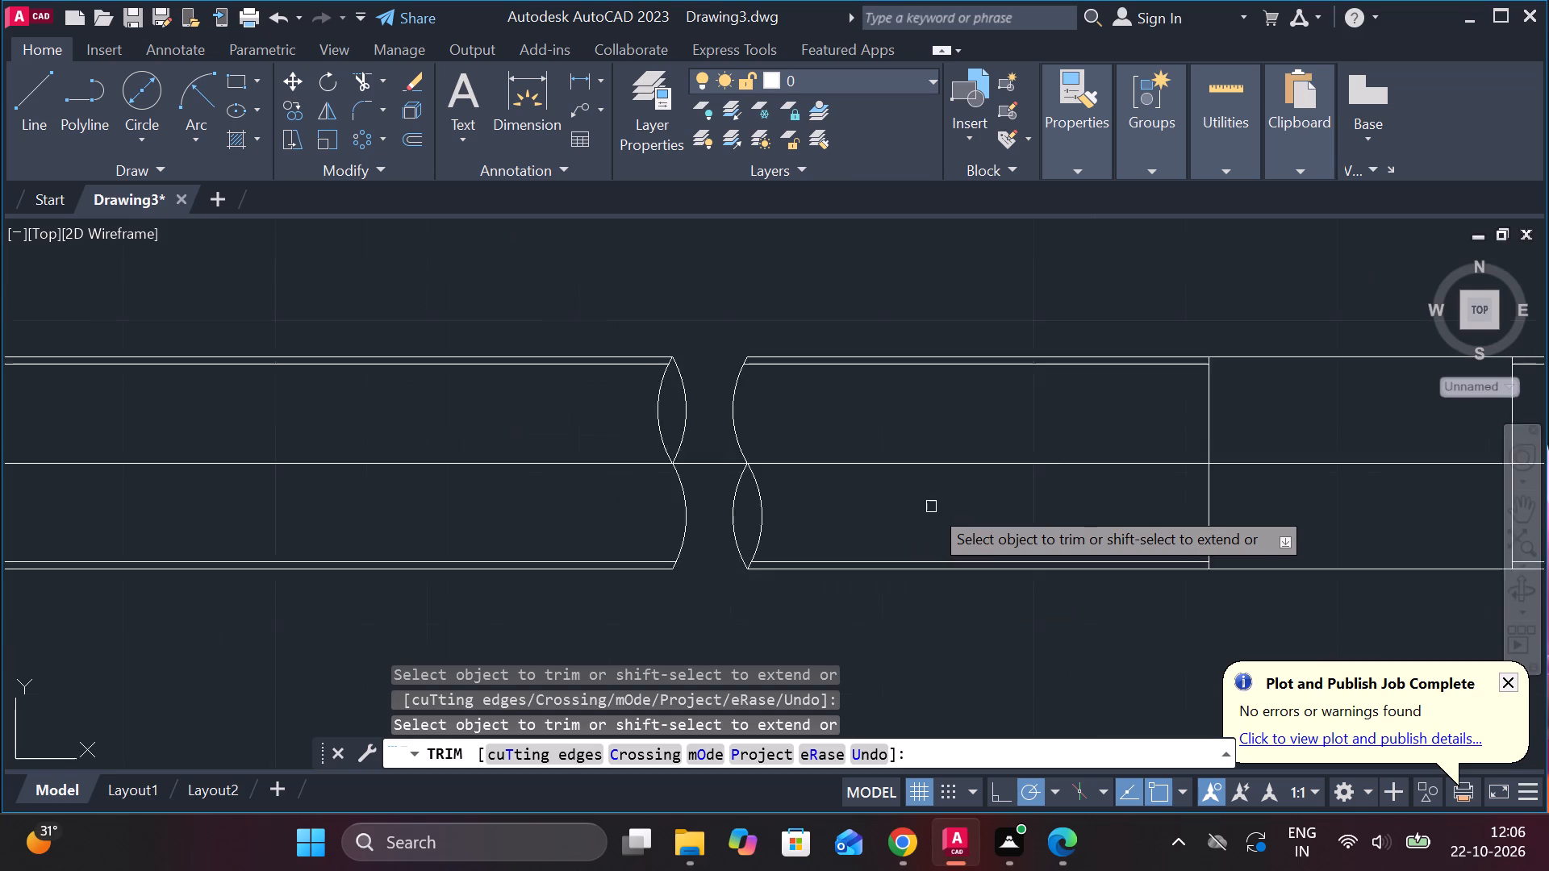
pyautogui.scroll(-2, 931, 506)
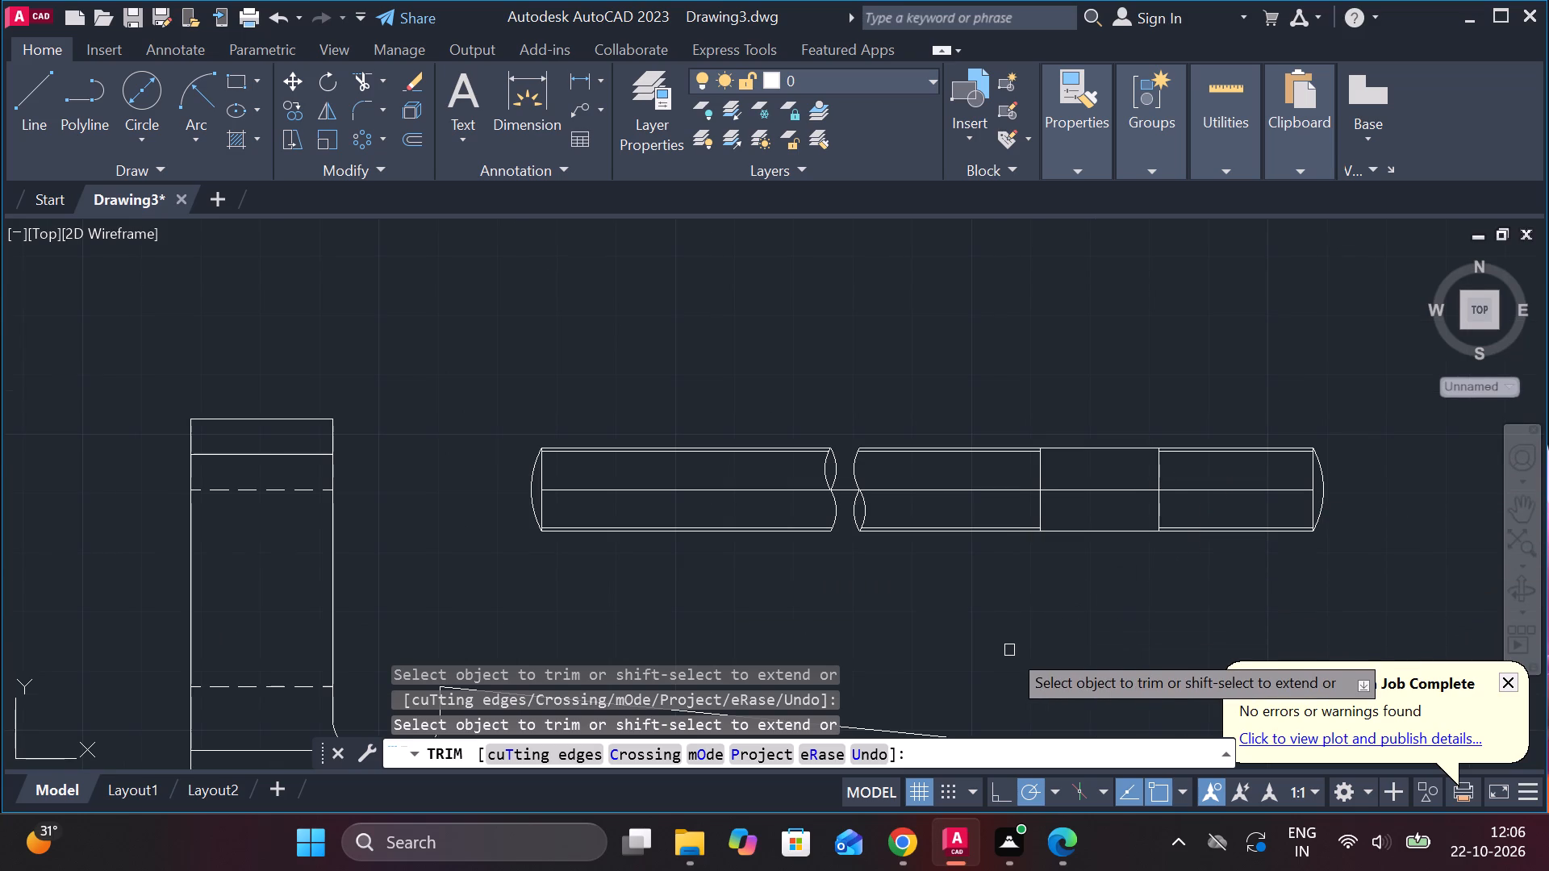
pyautogui.press('Escape')
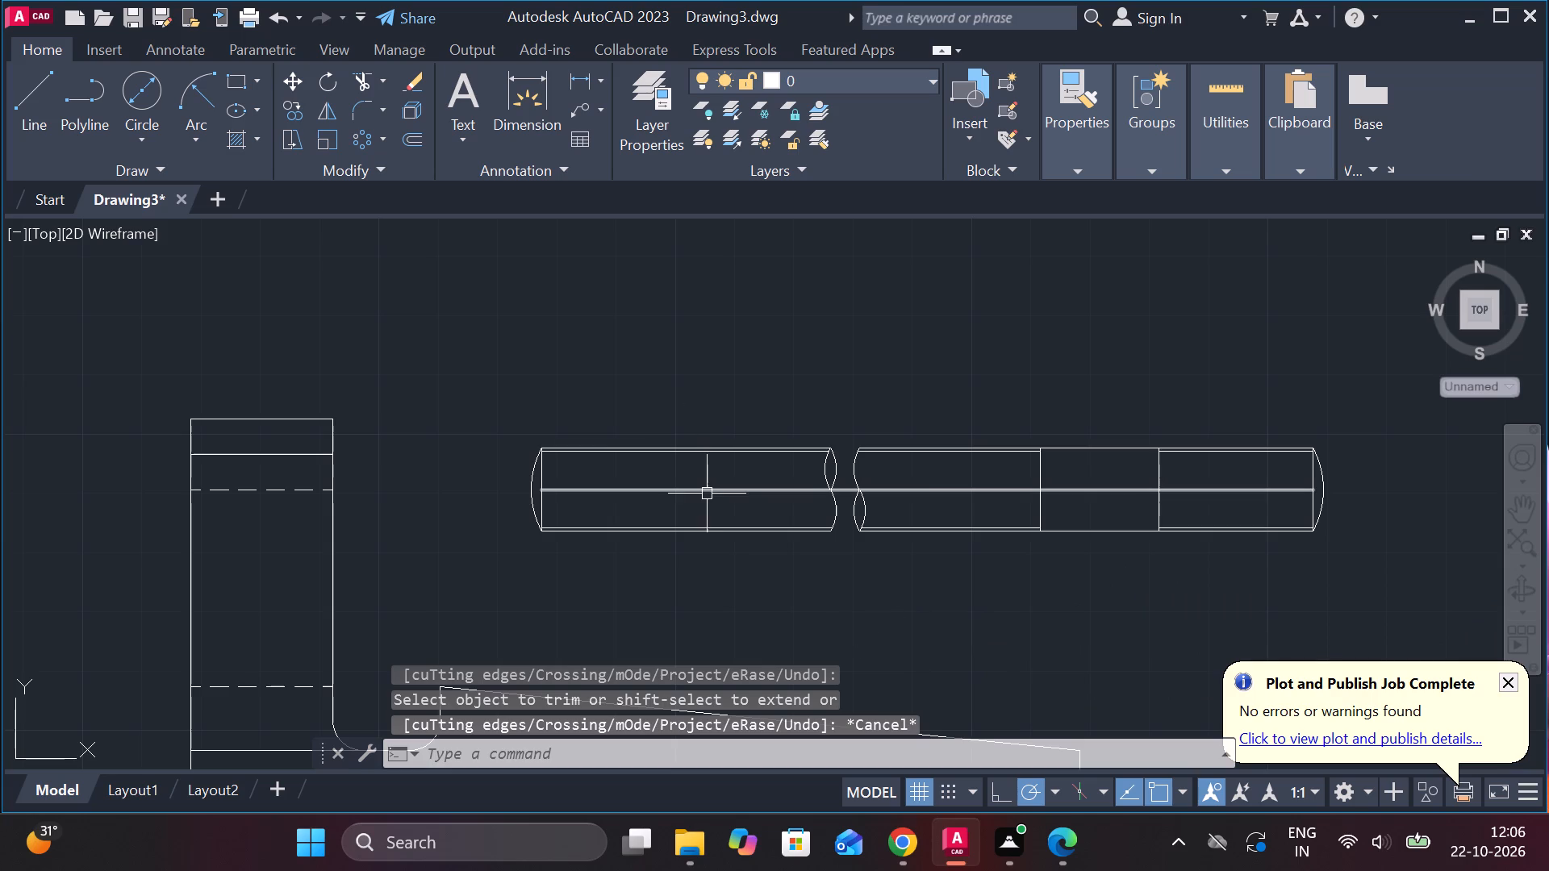
# Change the strip's horizontal middle line to the CENTER linetype.
pyautogui.click(709, 495)
pyautogui.click(1094, 177)
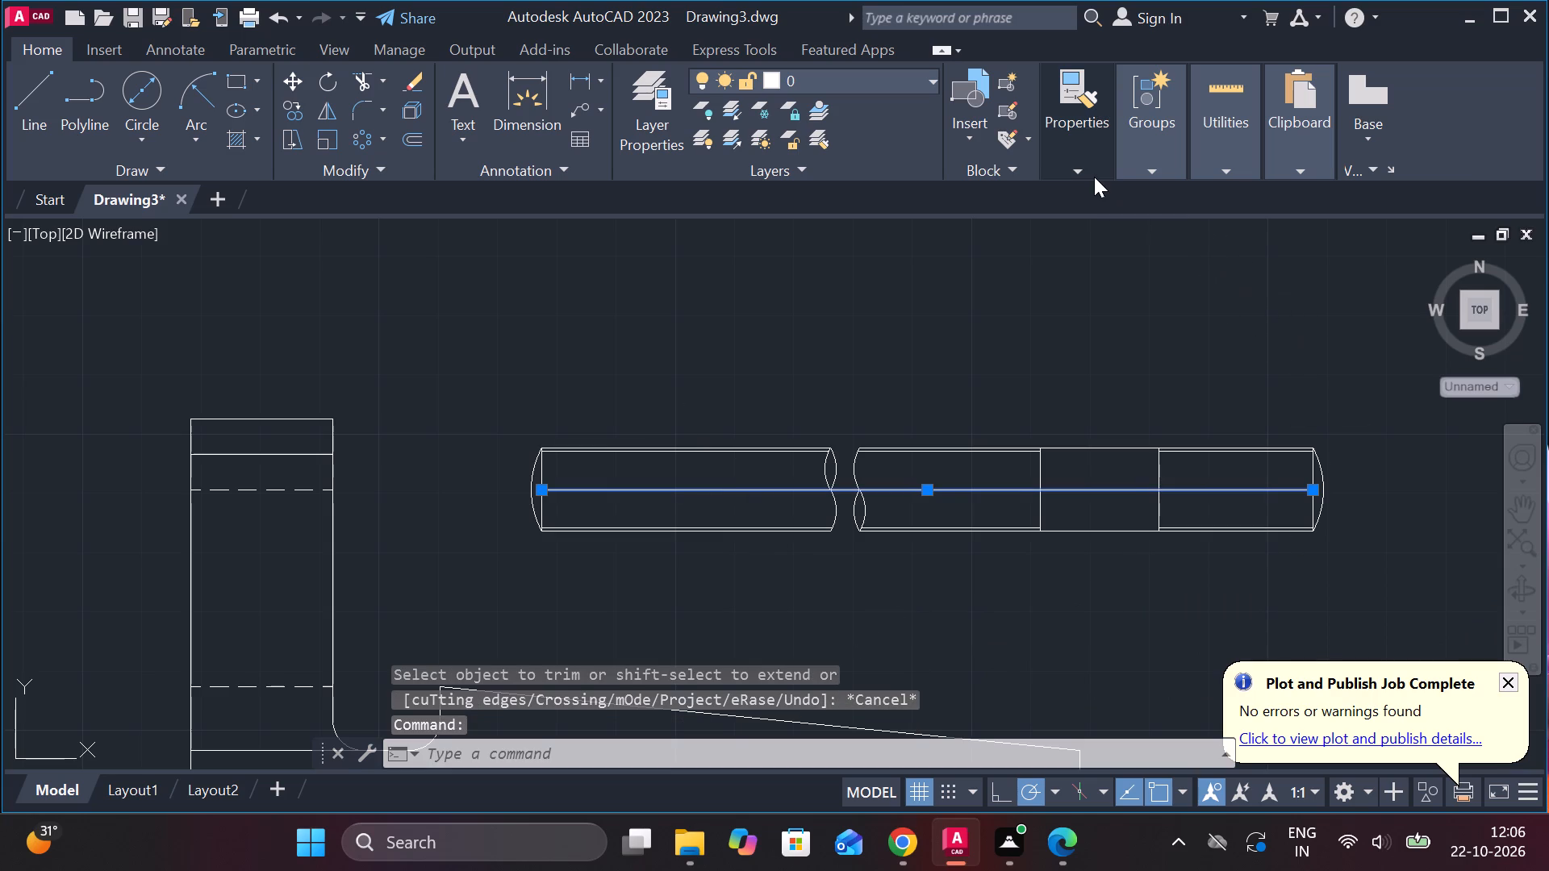
pyautogui.click(1234, 260)
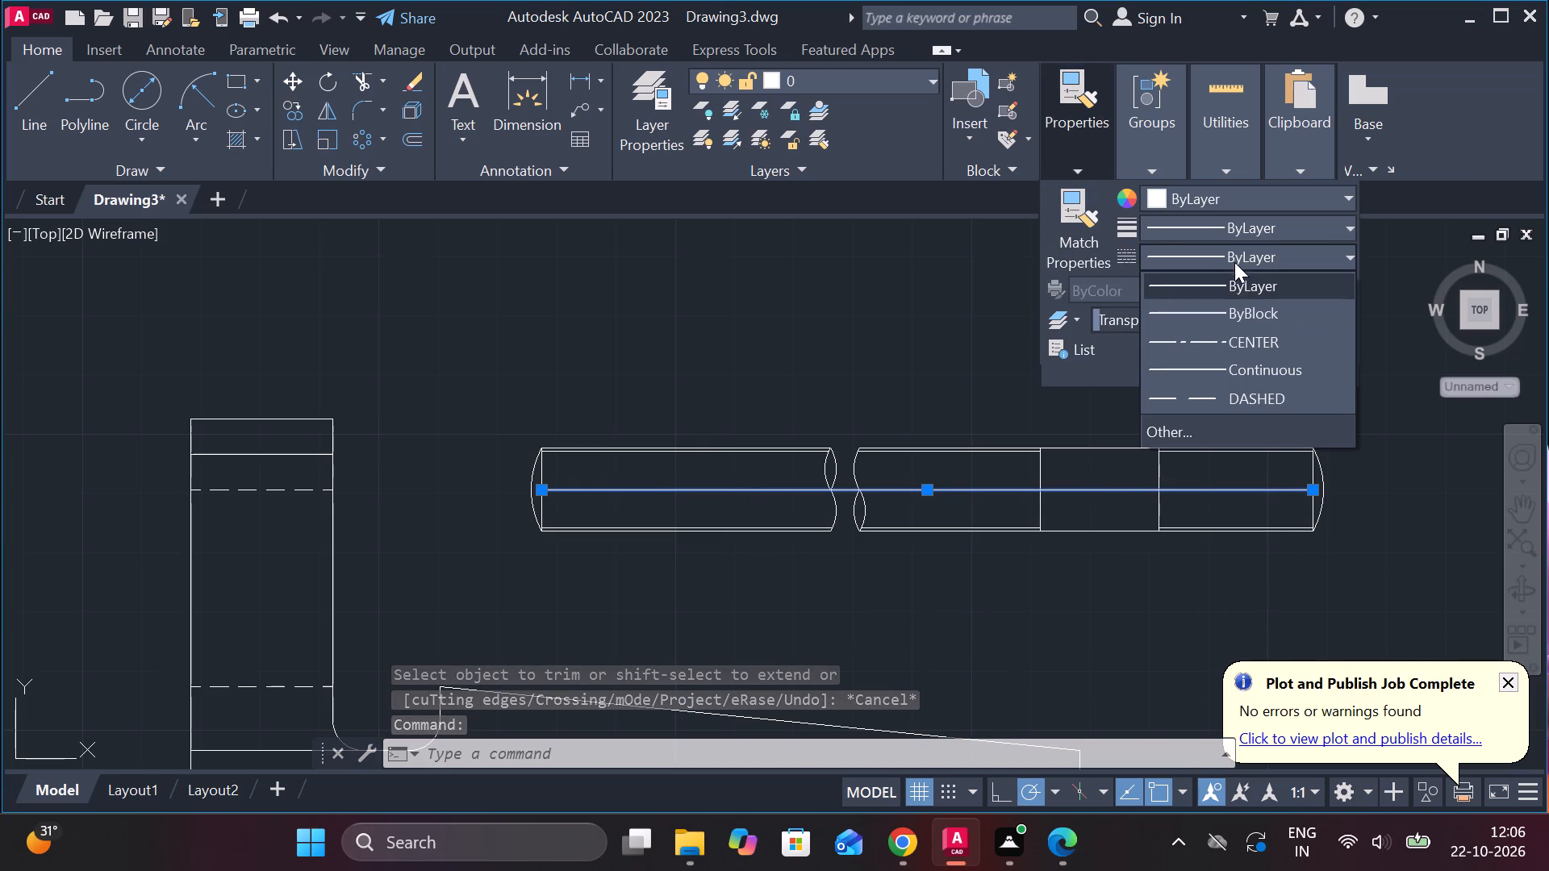
pyautogui.click(1231, 347)
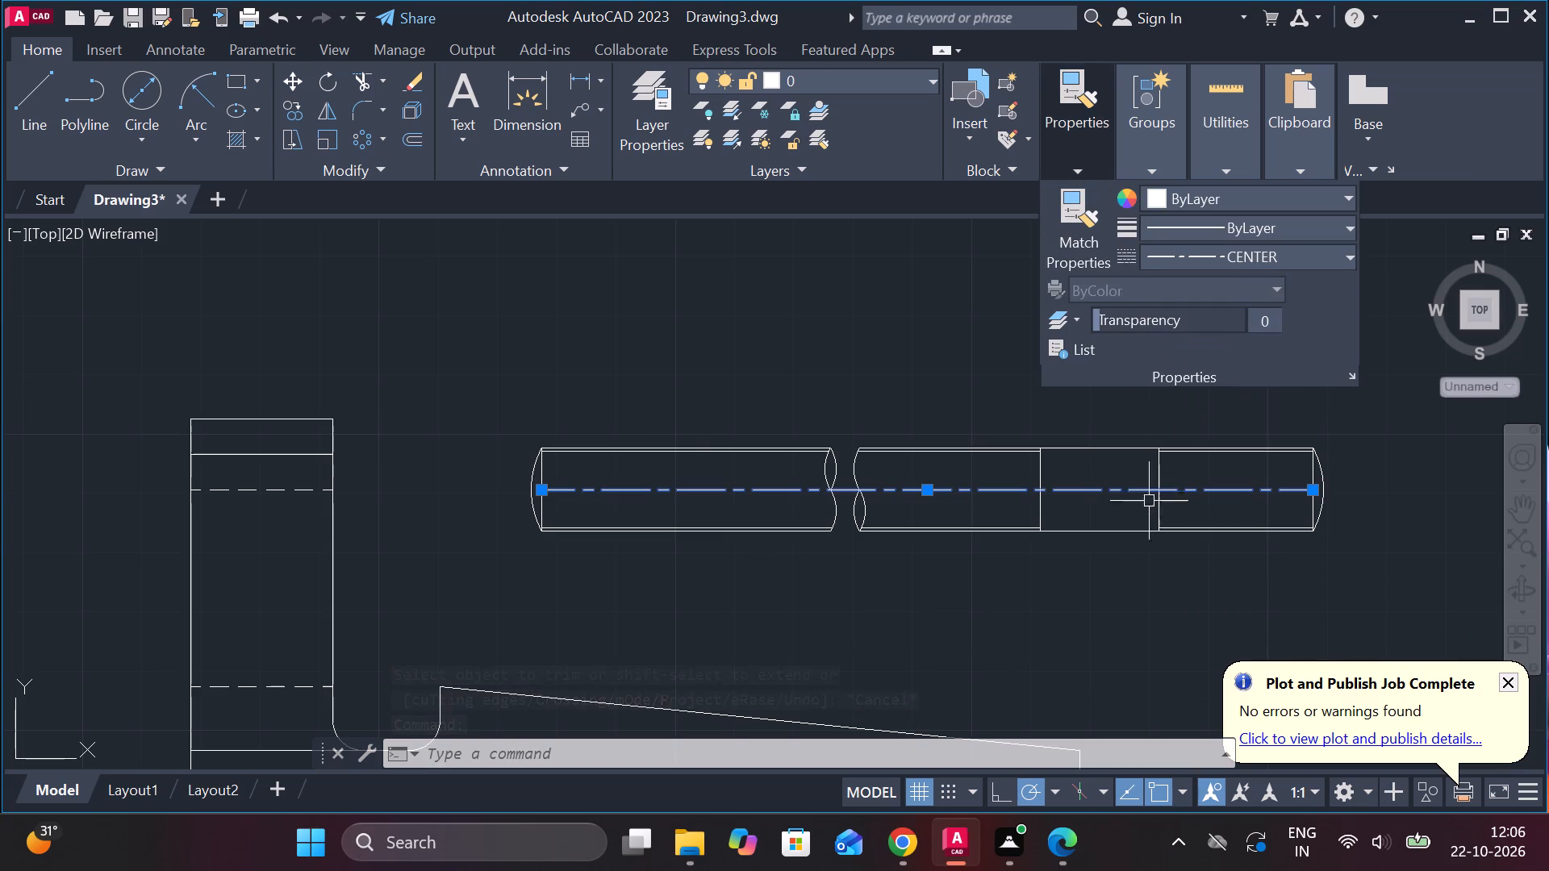
pyautogui.press('Escape')
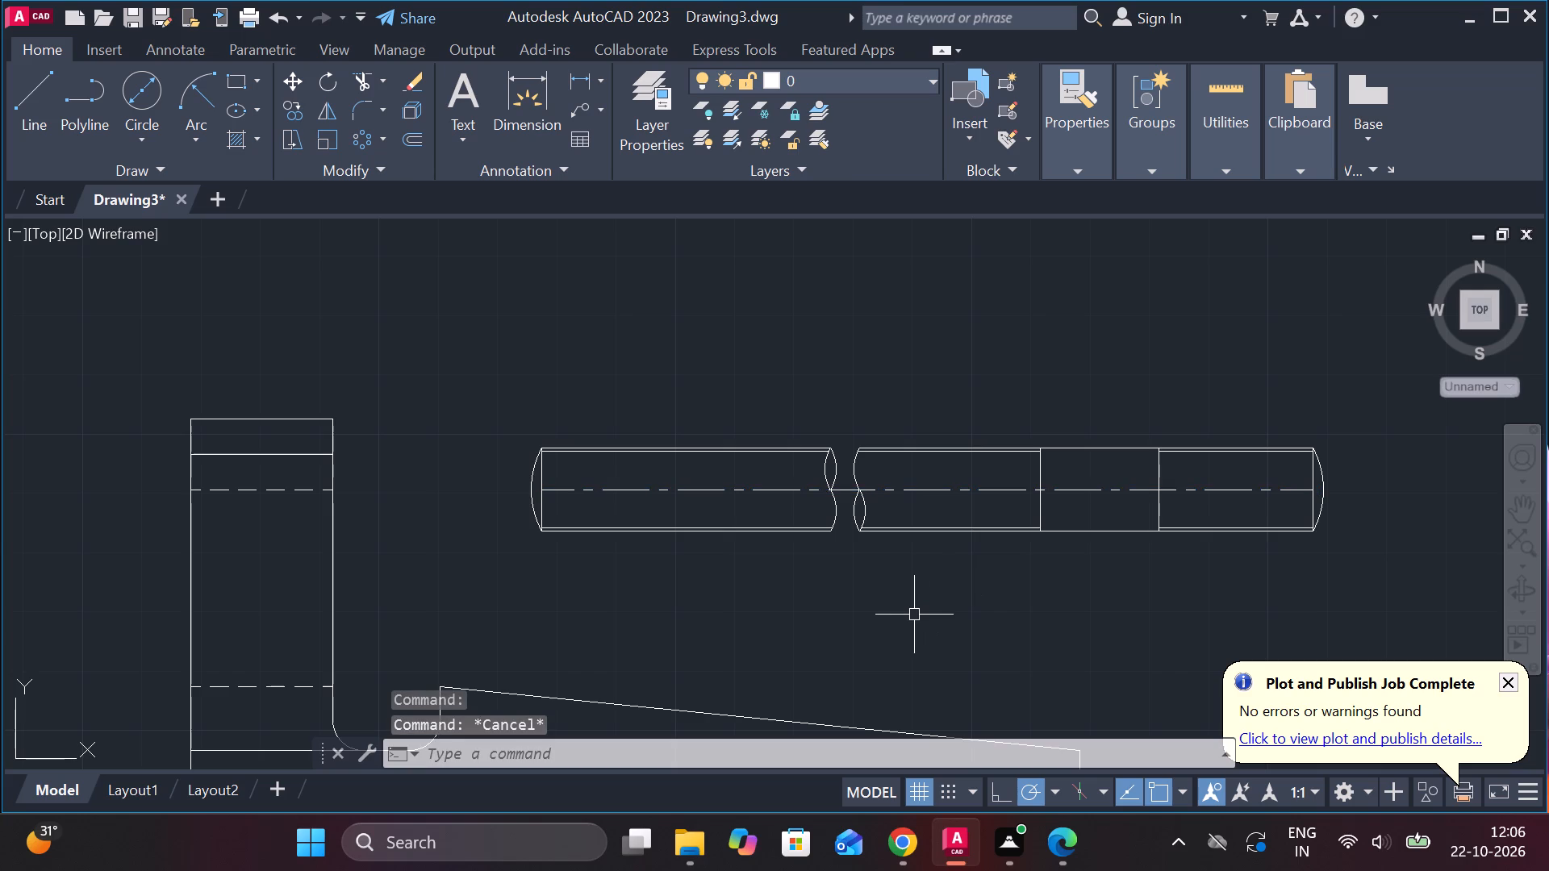
# Stretch the centre line's left end horizontally about 7 units outward, past the strip's left end arc.
pyautogui.scroll(1, 598, 494)
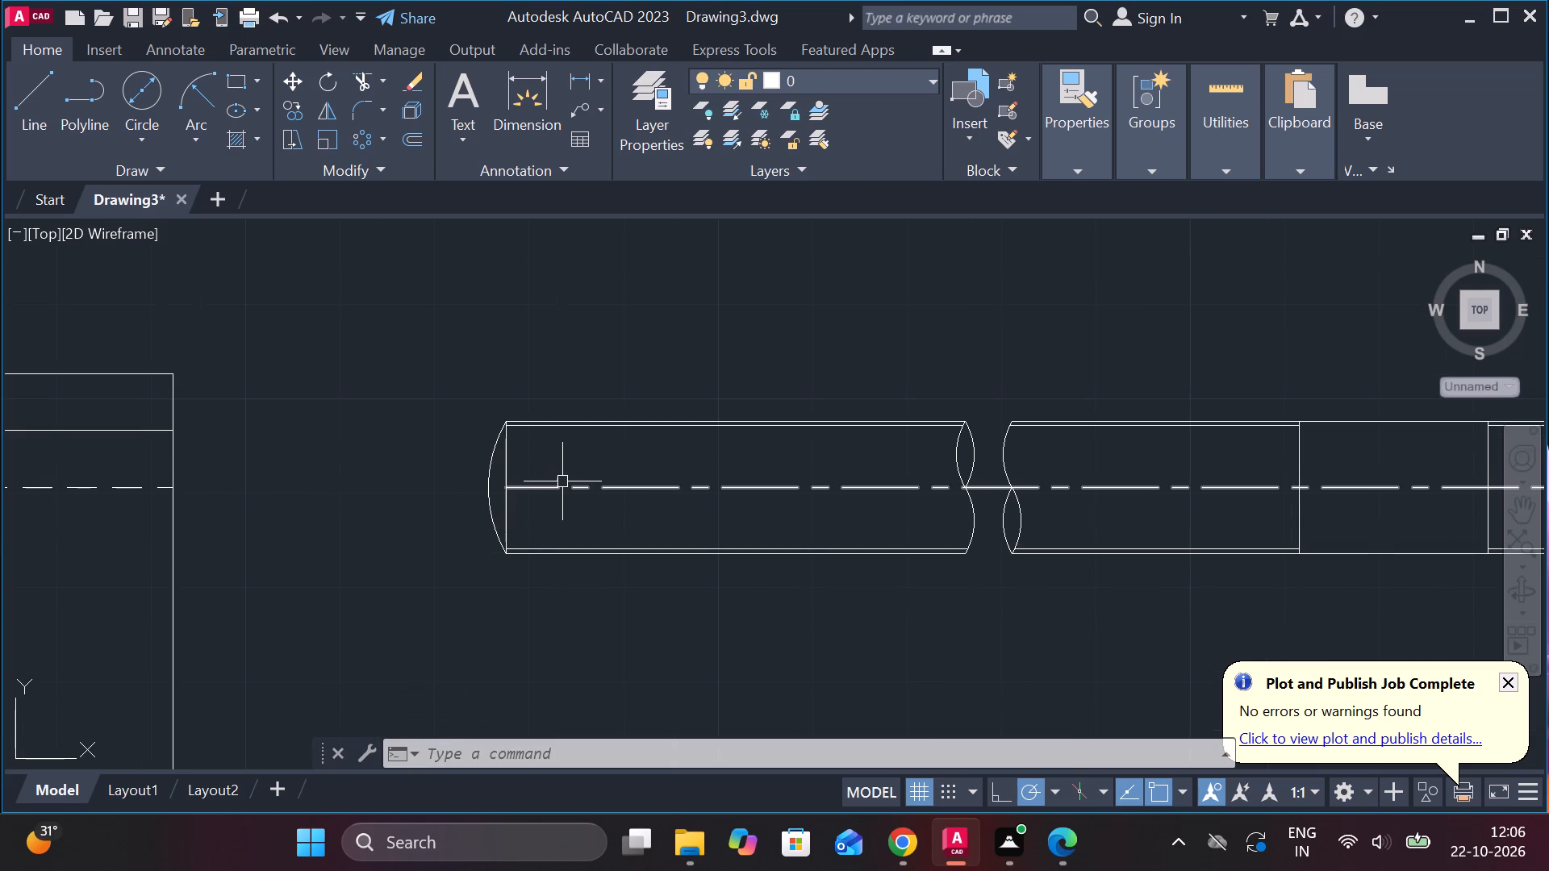
pyautogui.click(562, 494)
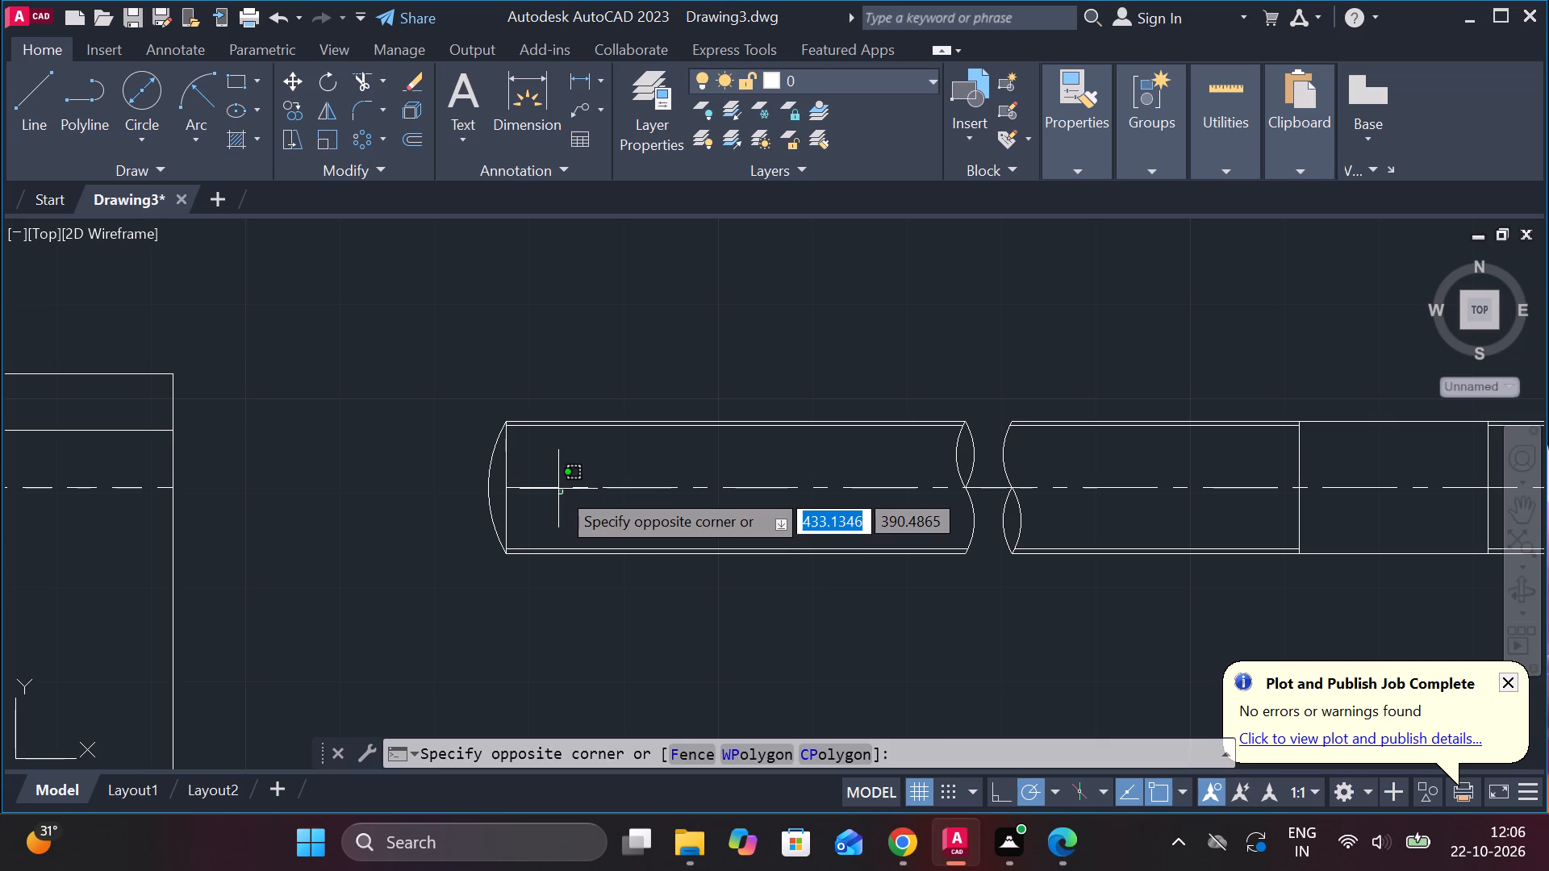
pyautogui.click(558, 486)
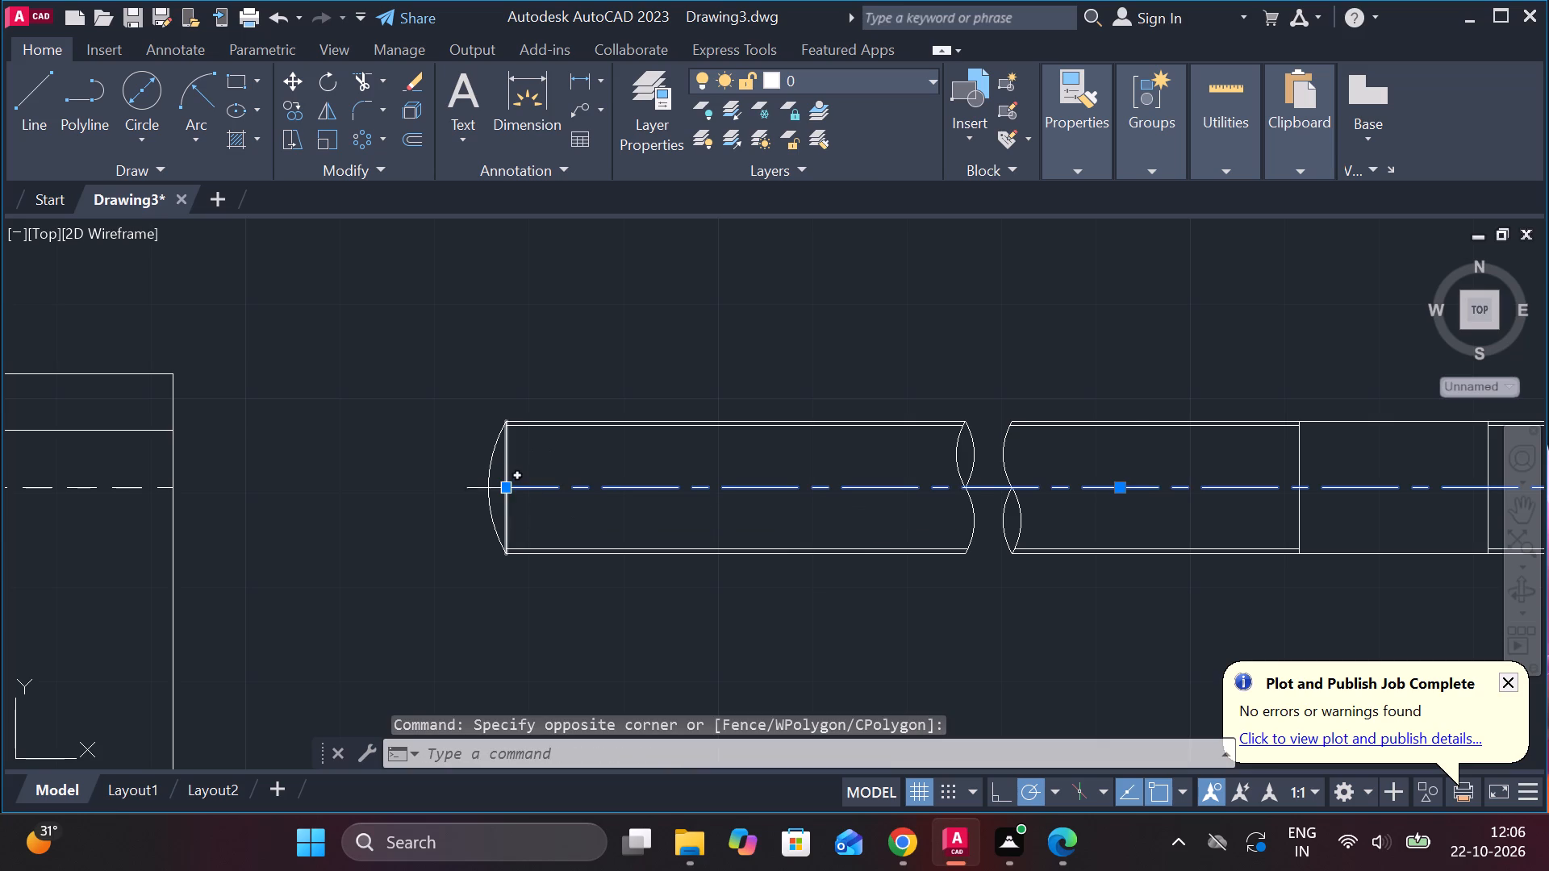
pyautogui.click(507, 492)
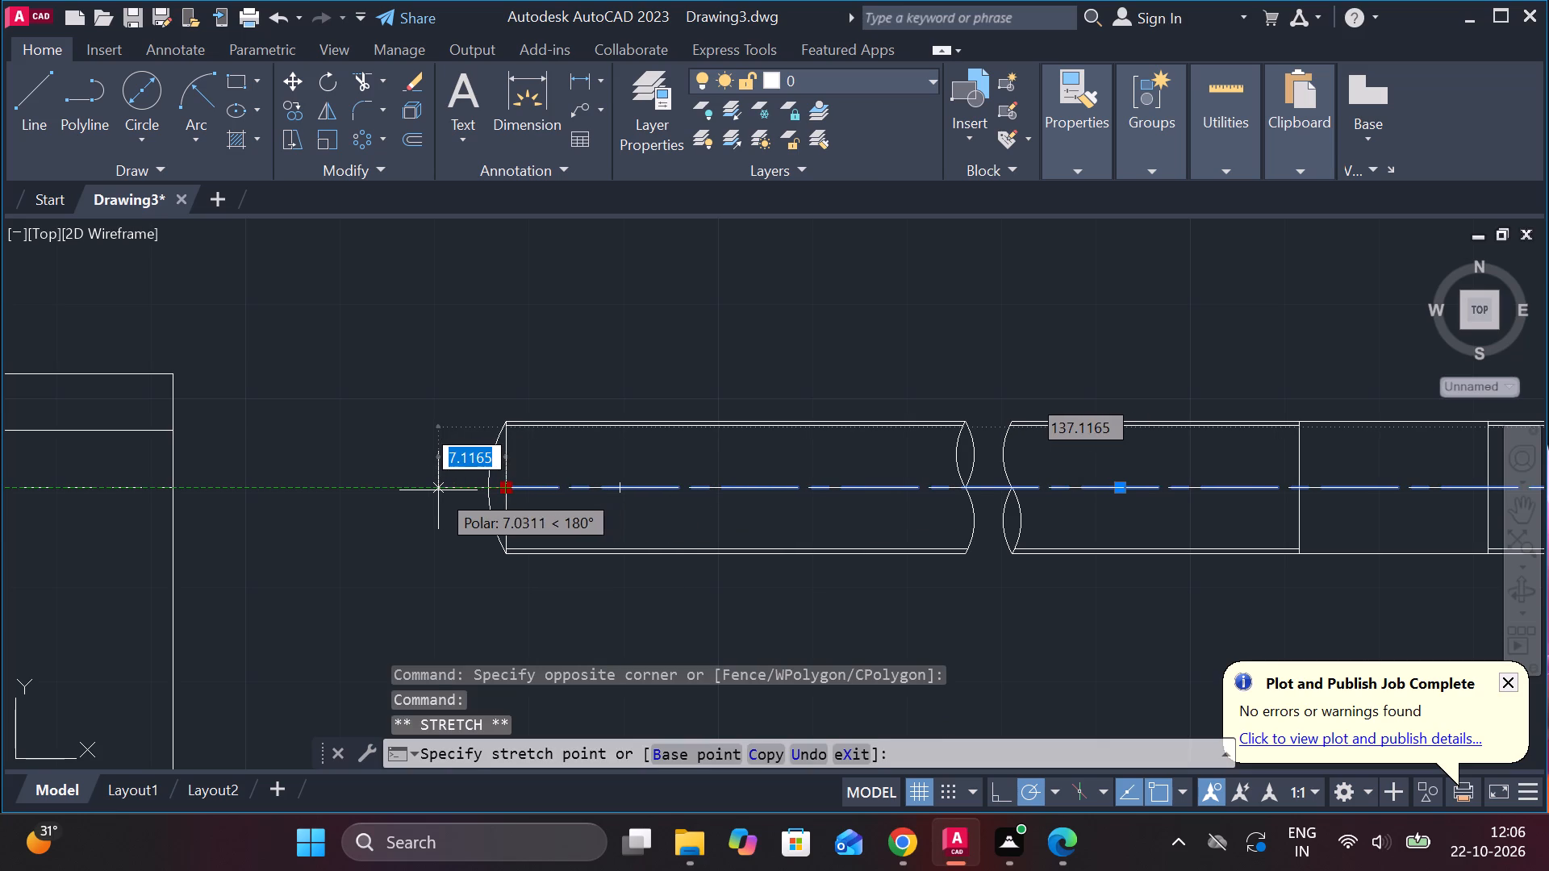
pyautogui.click(438, 490)
# Stretch the centre line's right end horizontally outward past the strip's right end arc, by a similar distance.
pyautogui.scroll(-2, 1179, 485)
pyautogui.scroll(2, 1412, 487)
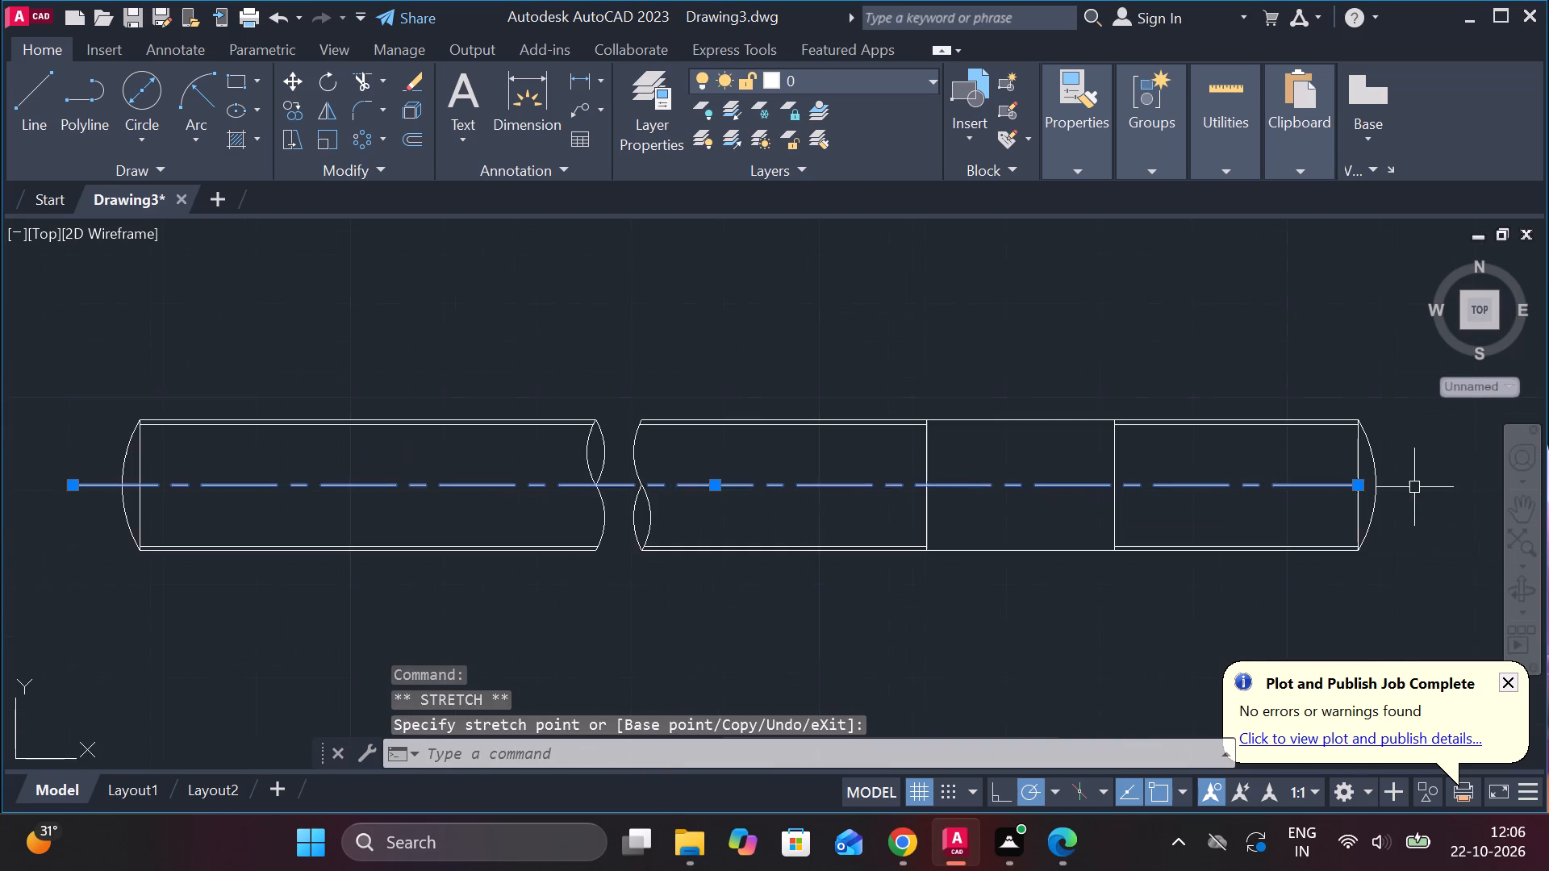
pyautogui.scroll(1, 1402, 488)
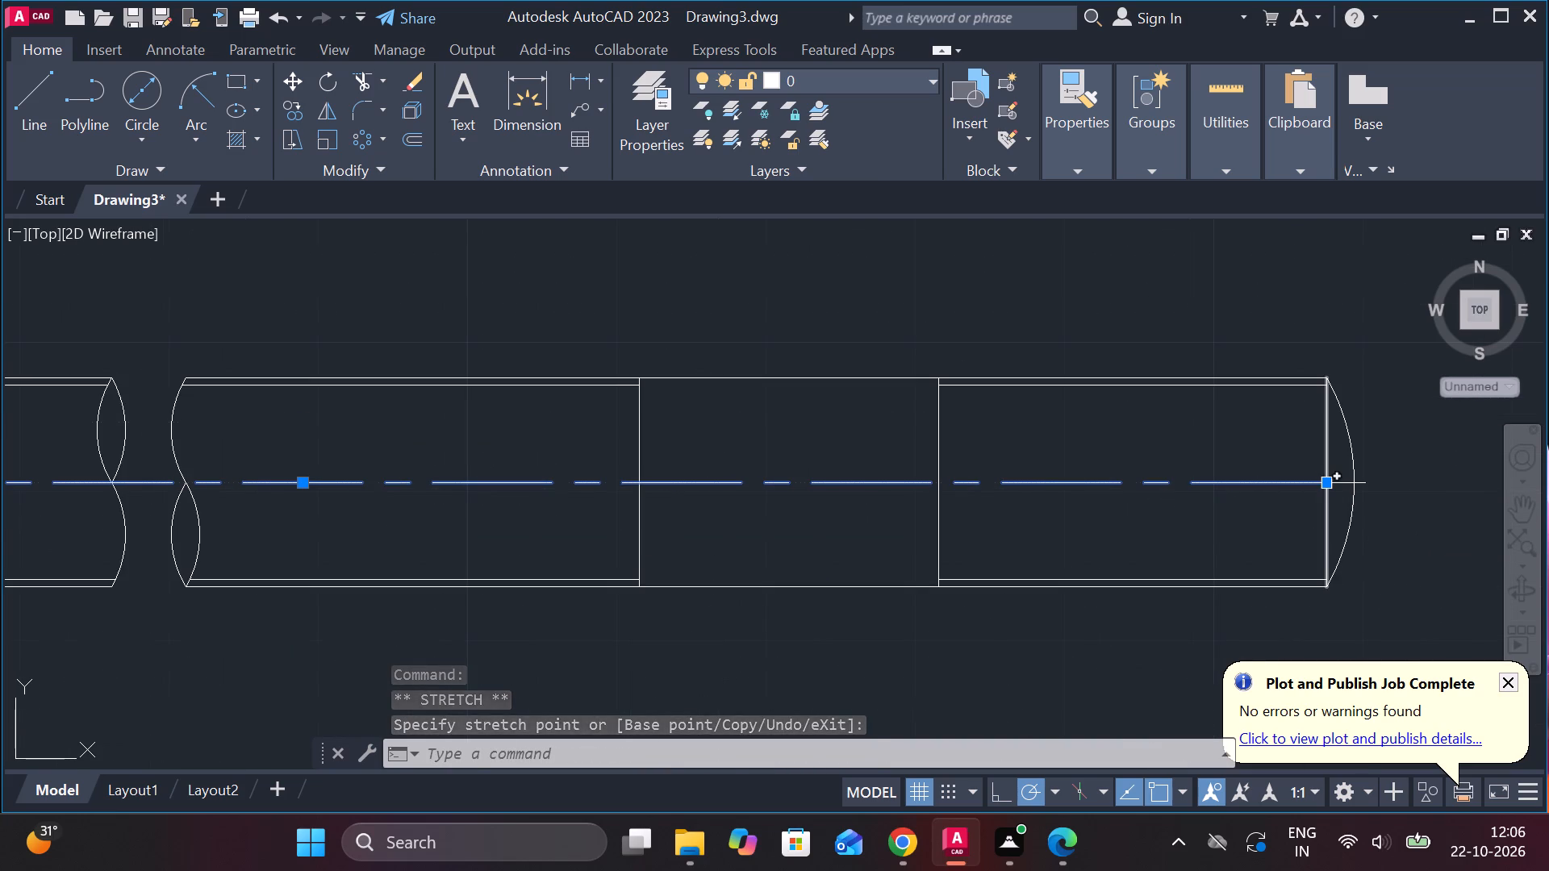
pyautogui.click(1326, 486)
pyautogui.click(1443, 492)
pyautogui.scroll(-3, 1283, 551)
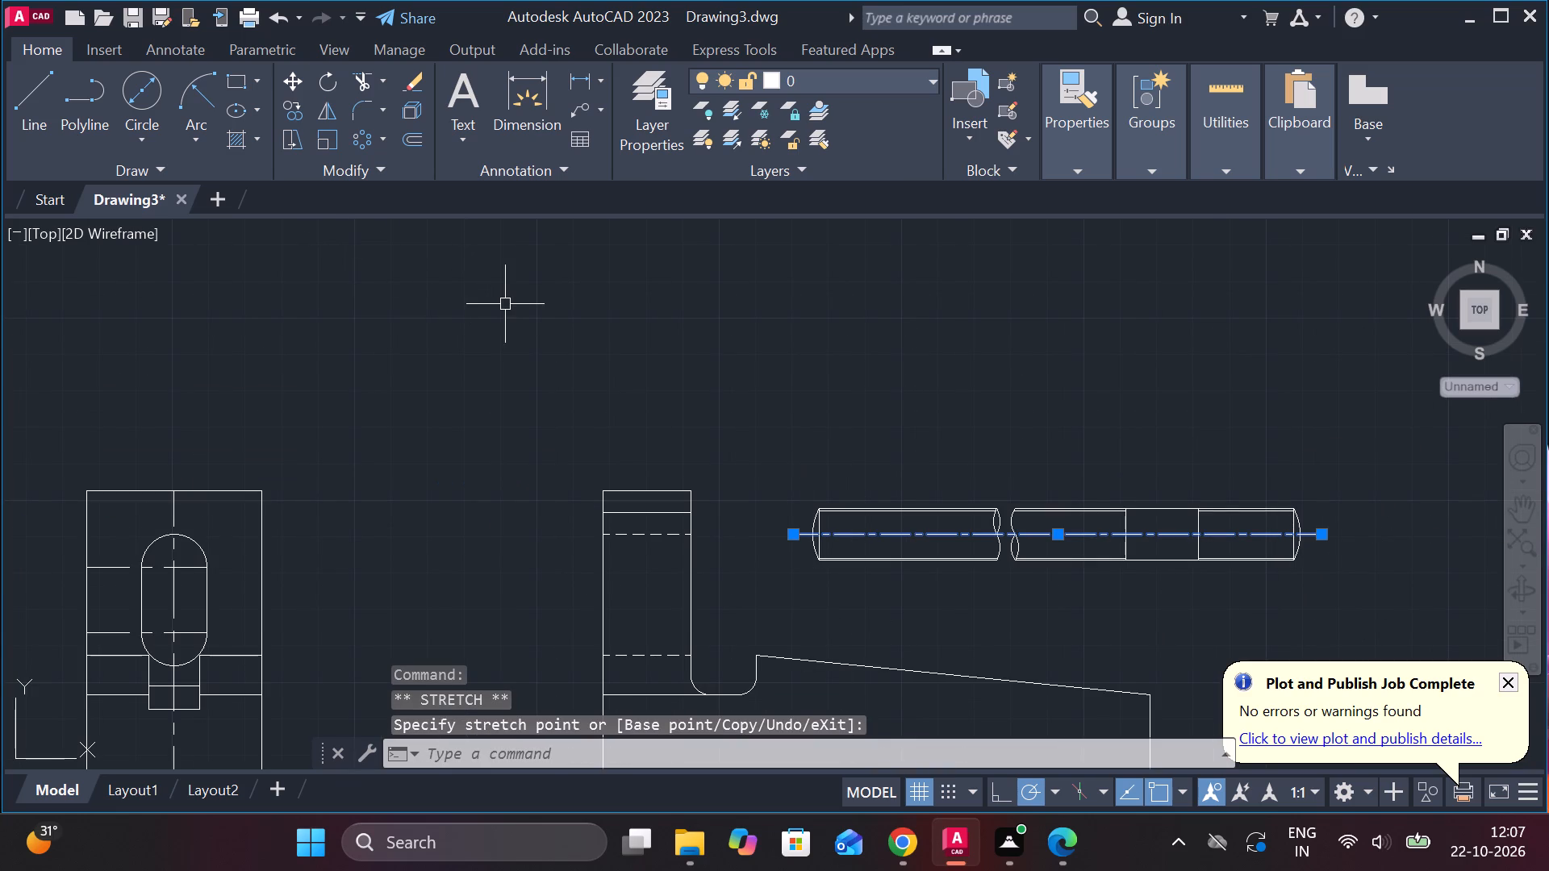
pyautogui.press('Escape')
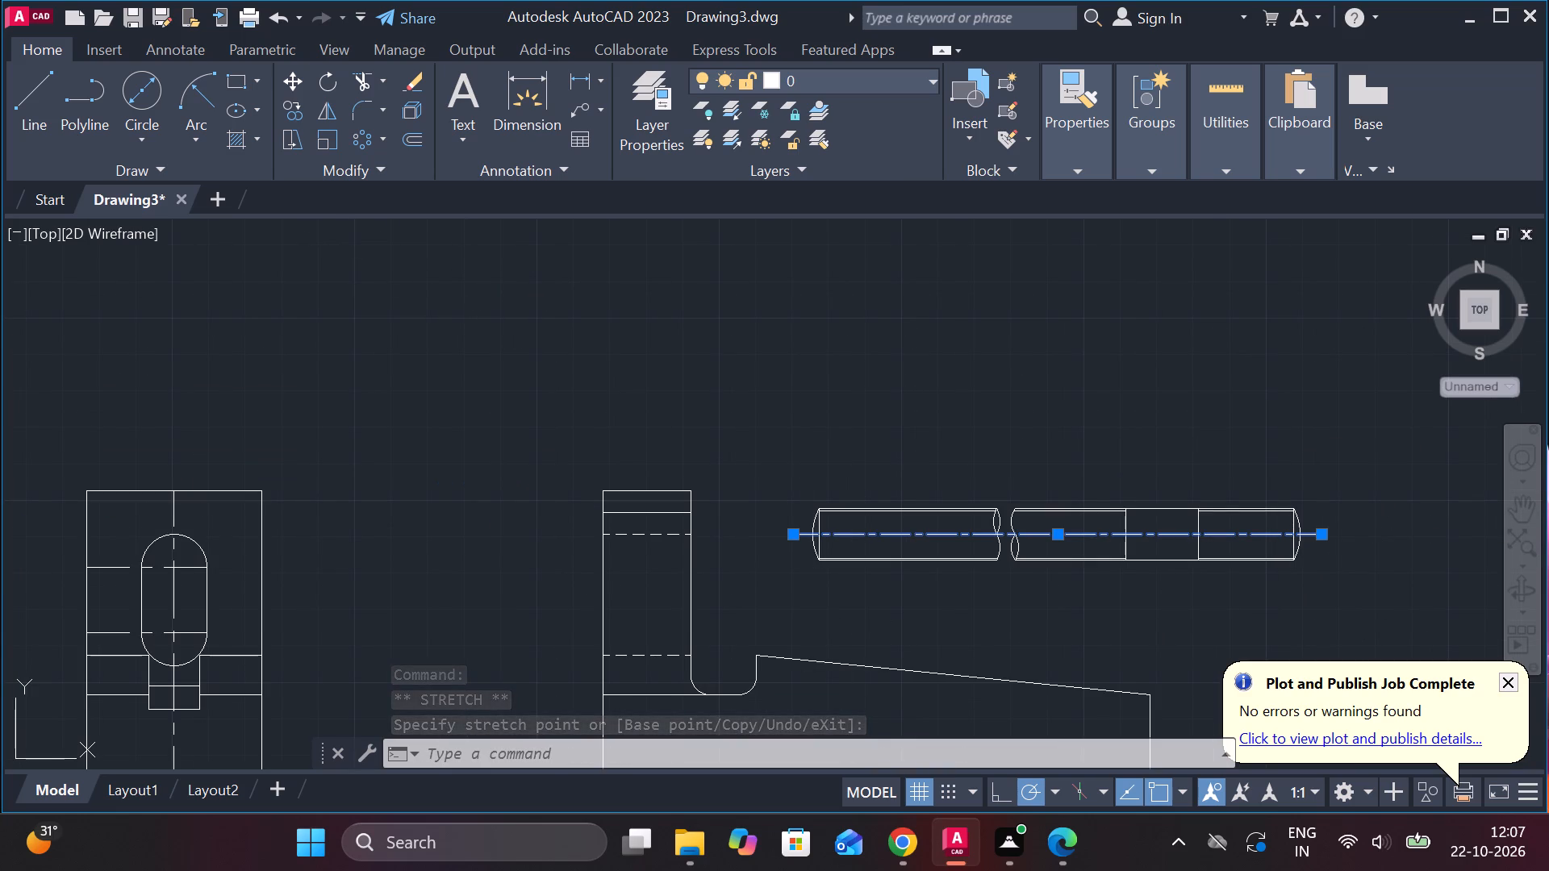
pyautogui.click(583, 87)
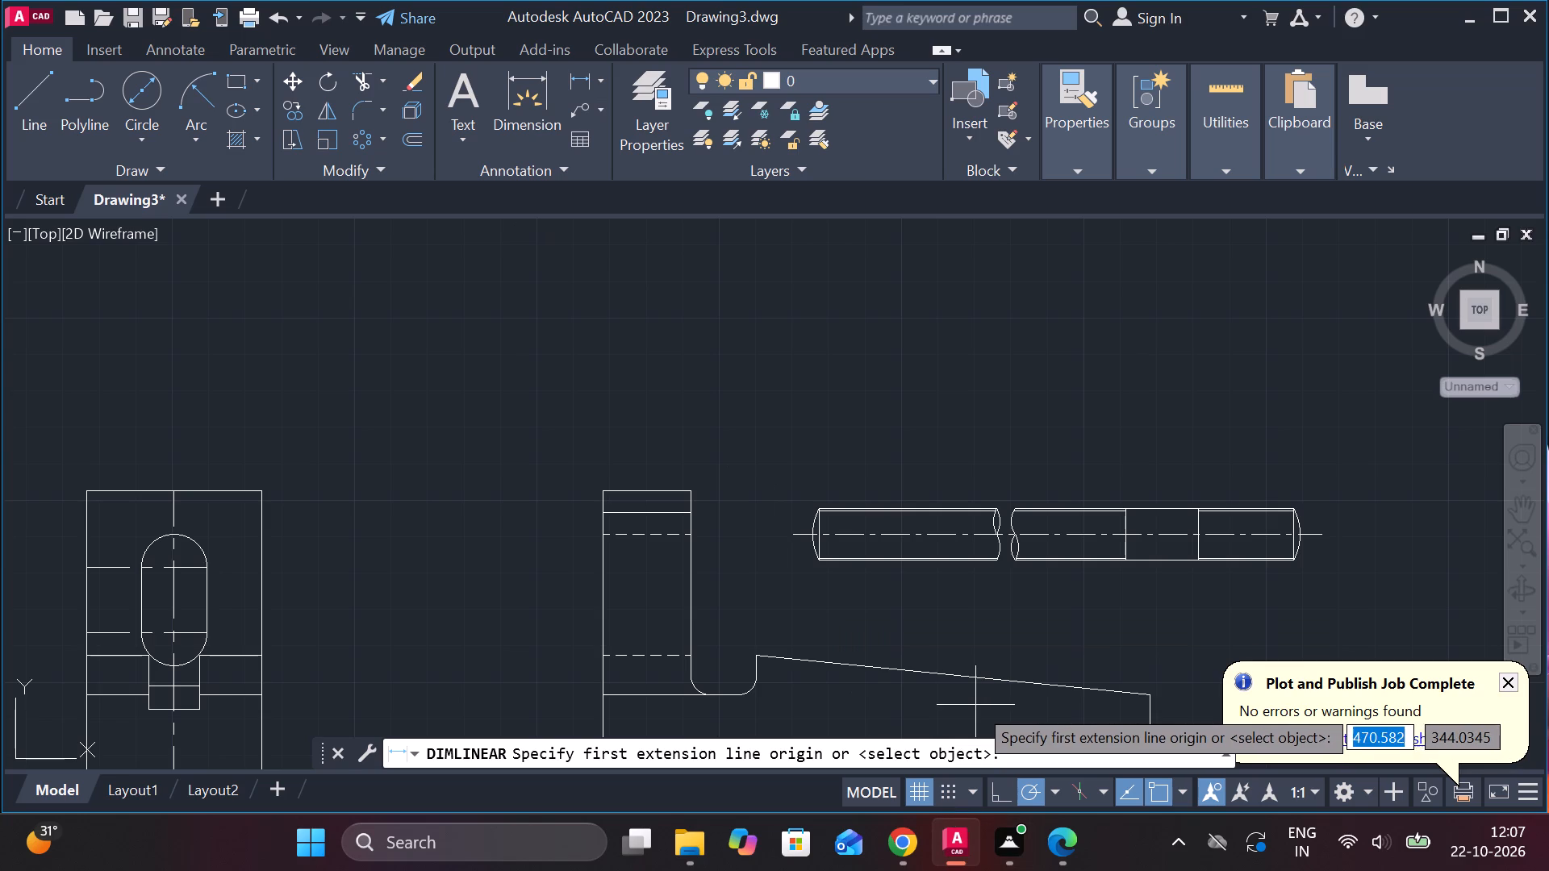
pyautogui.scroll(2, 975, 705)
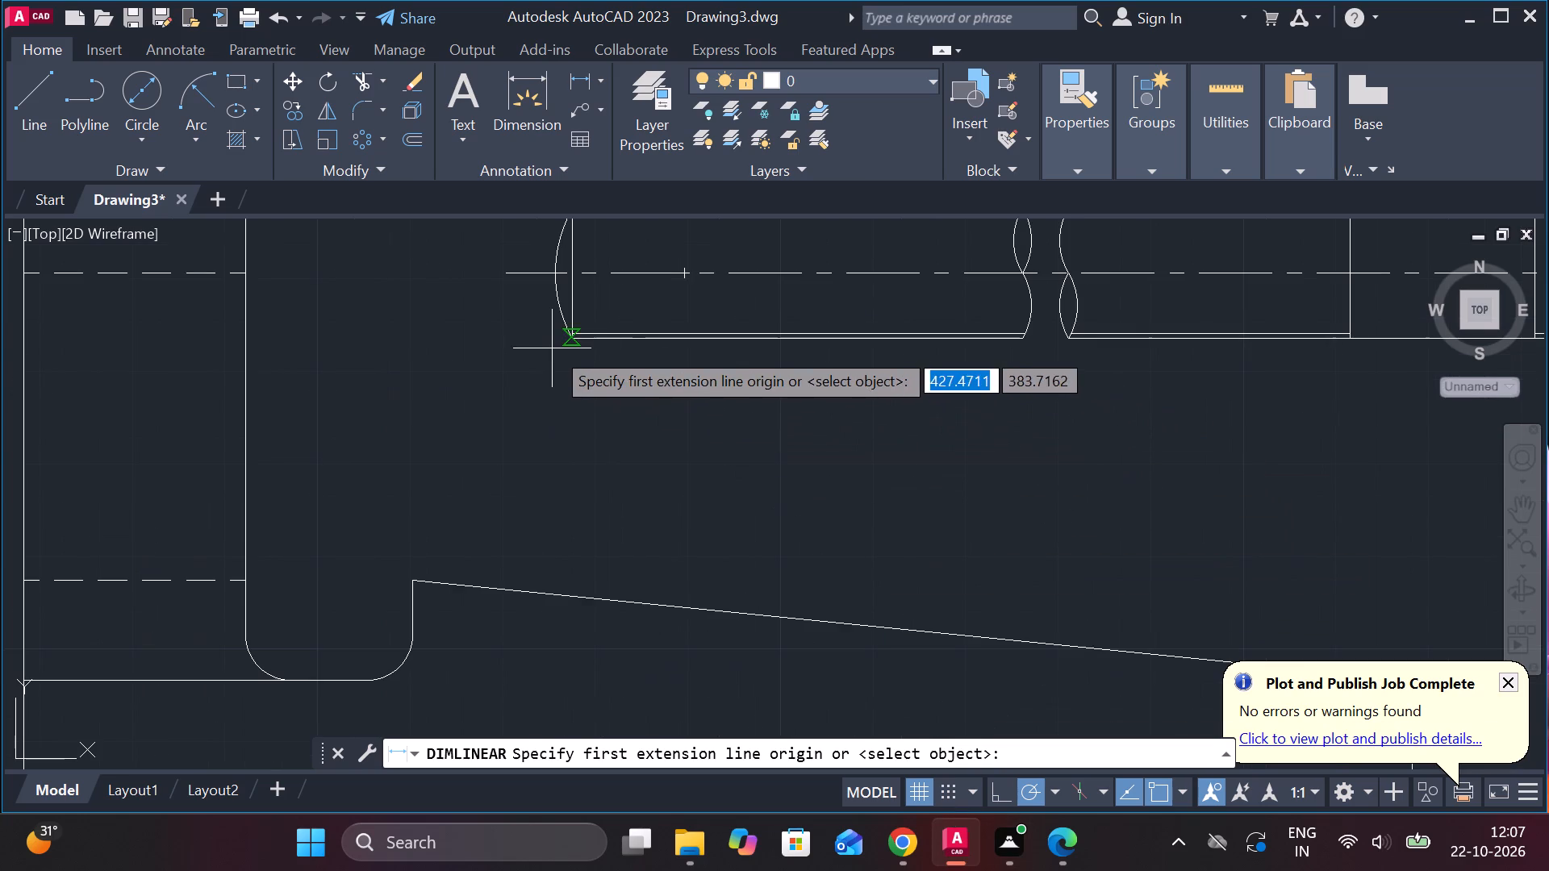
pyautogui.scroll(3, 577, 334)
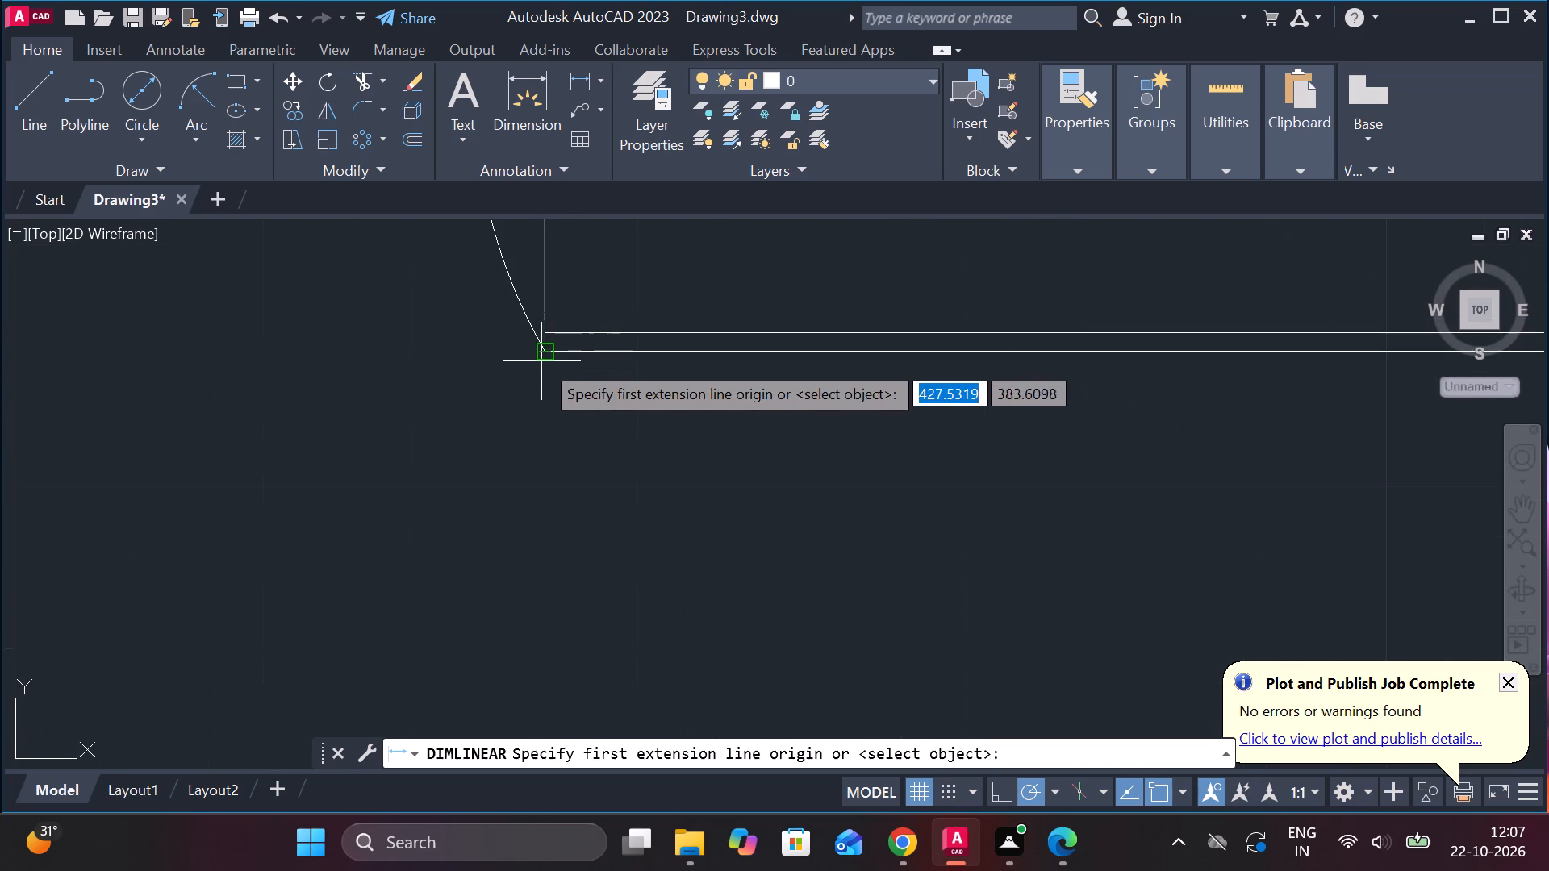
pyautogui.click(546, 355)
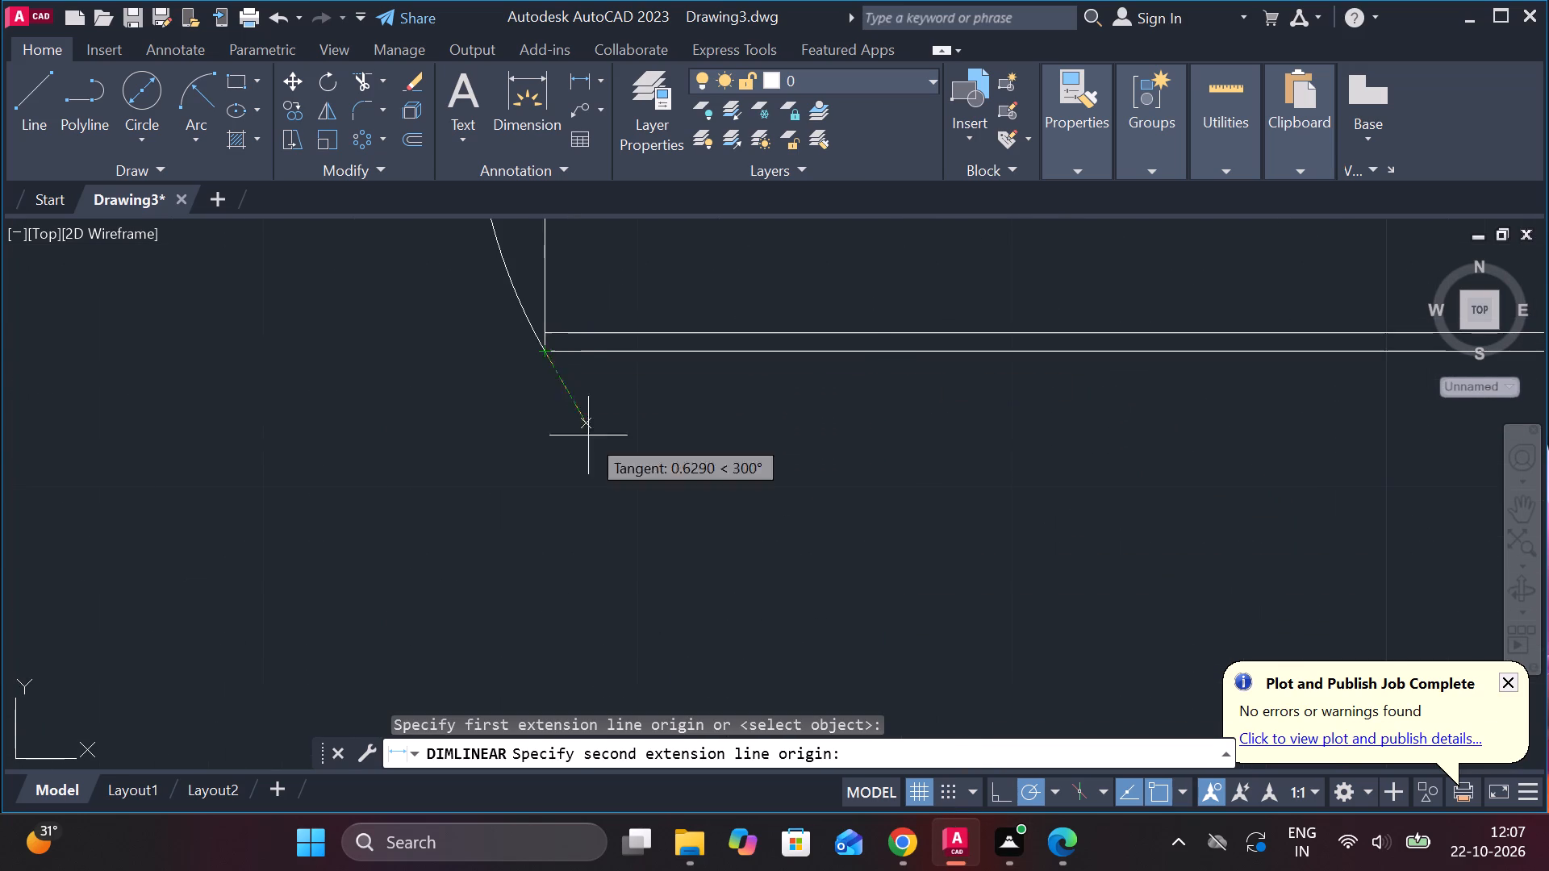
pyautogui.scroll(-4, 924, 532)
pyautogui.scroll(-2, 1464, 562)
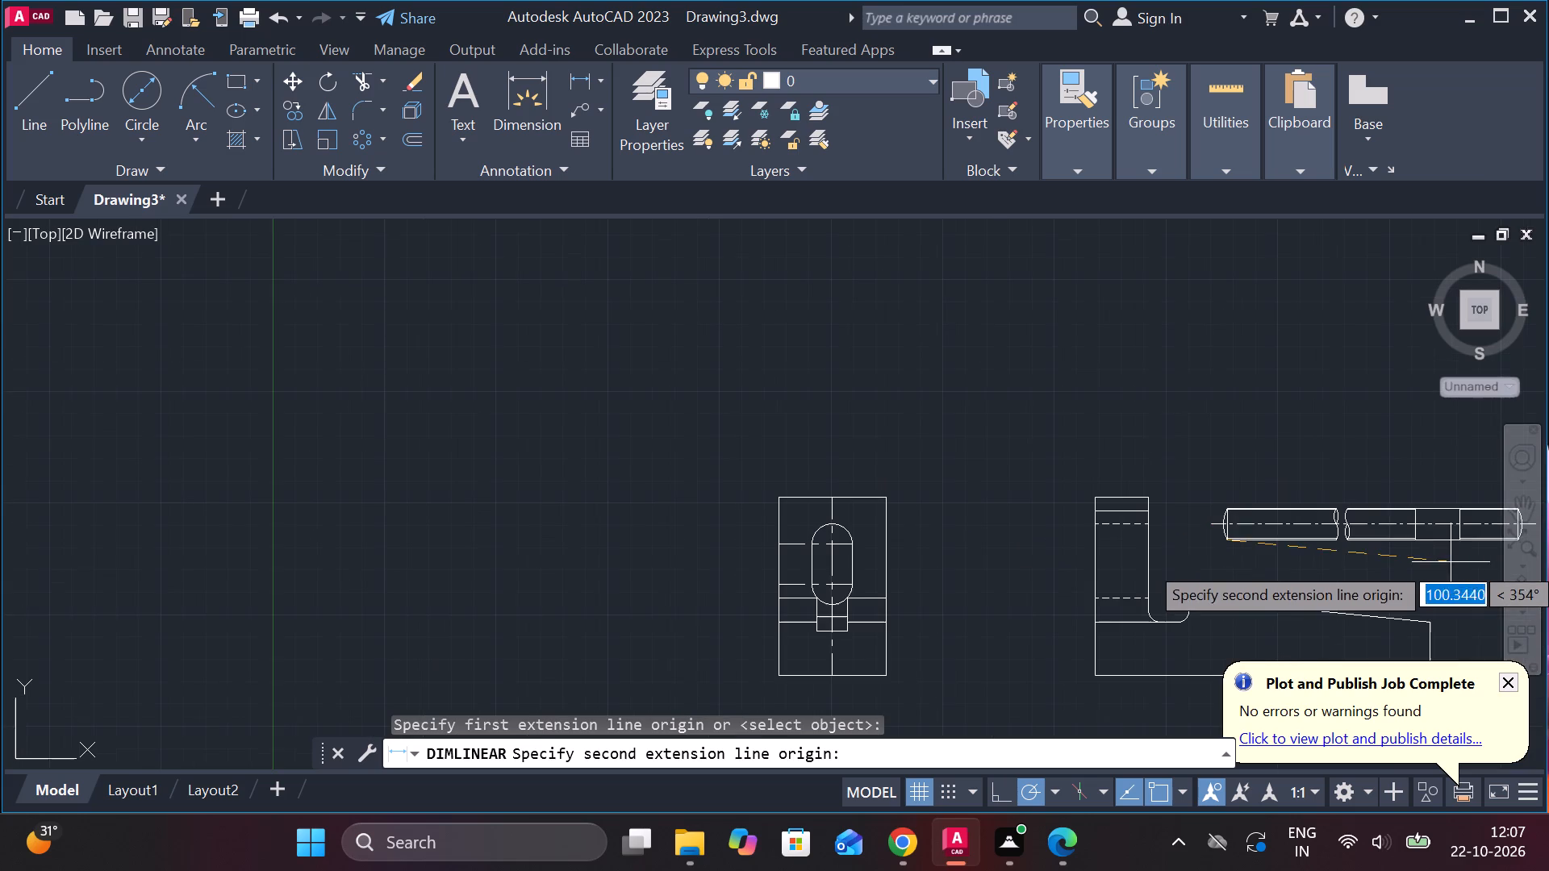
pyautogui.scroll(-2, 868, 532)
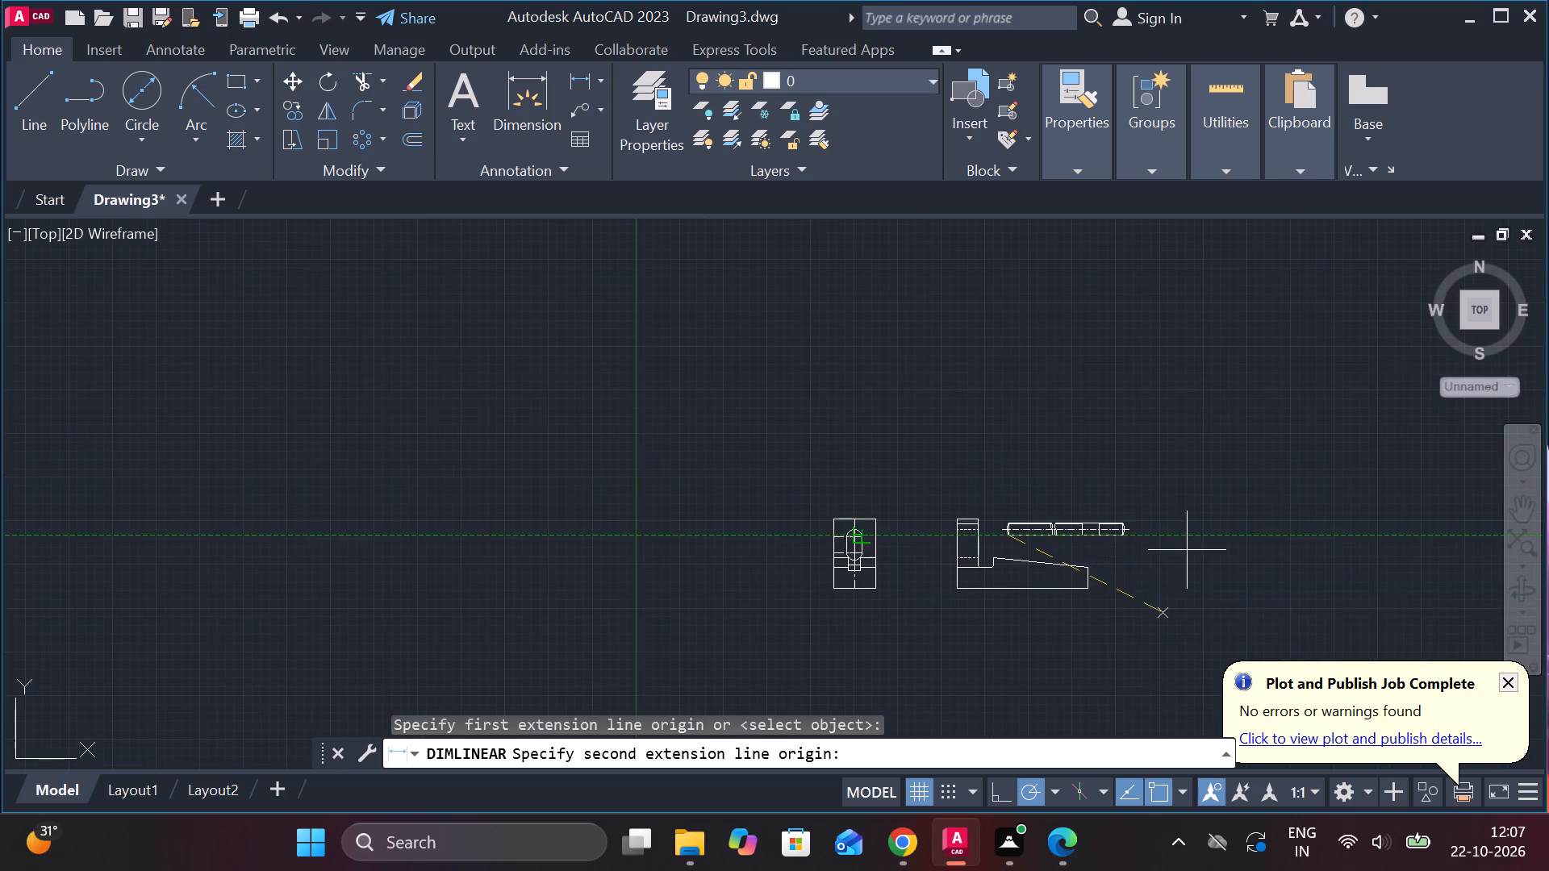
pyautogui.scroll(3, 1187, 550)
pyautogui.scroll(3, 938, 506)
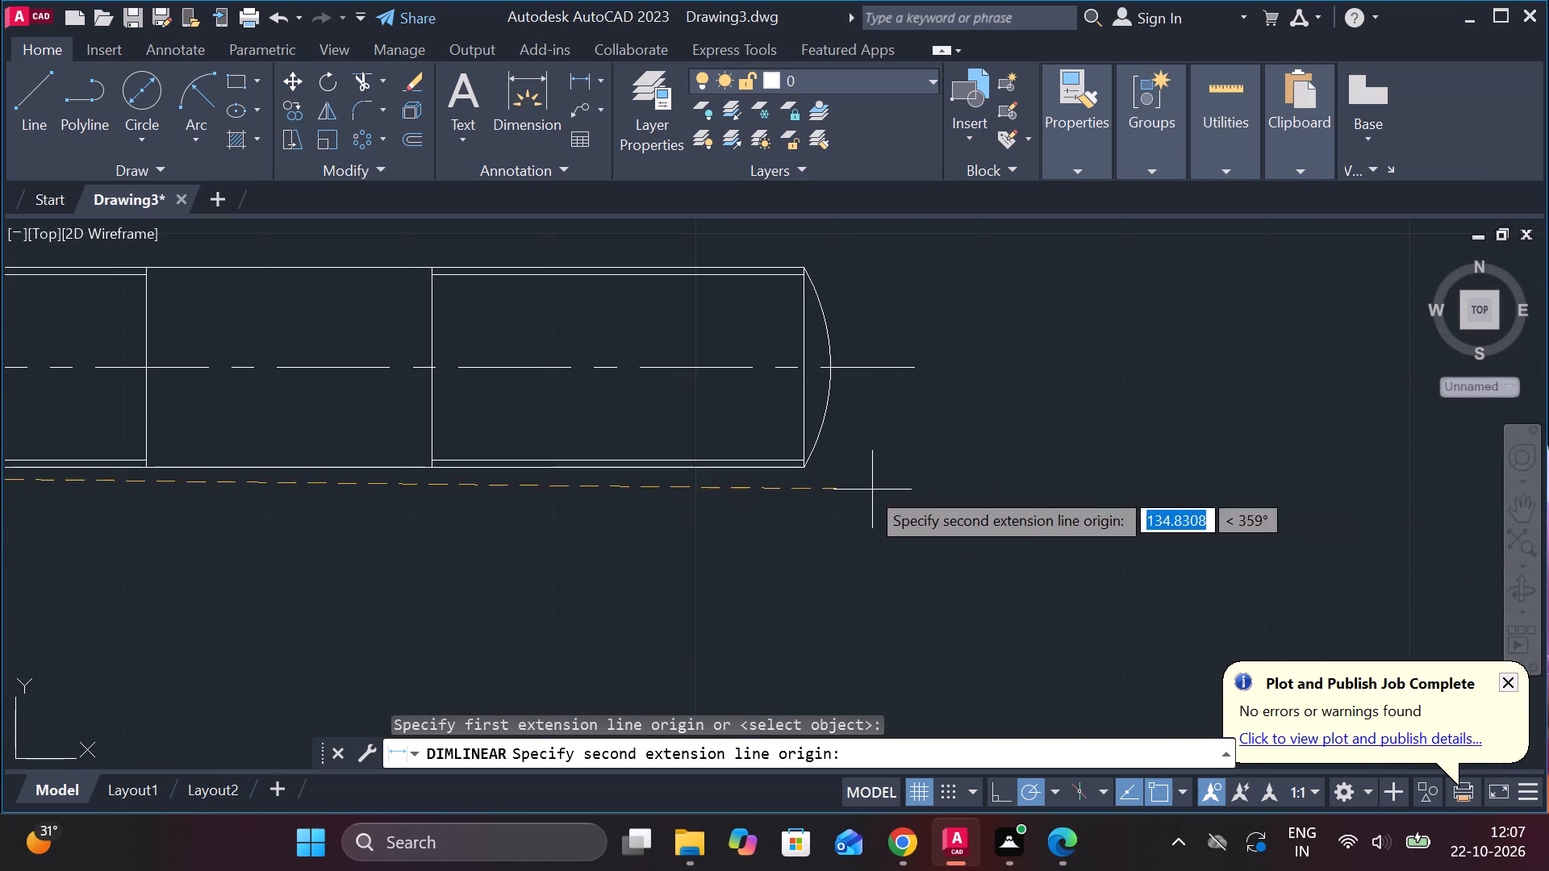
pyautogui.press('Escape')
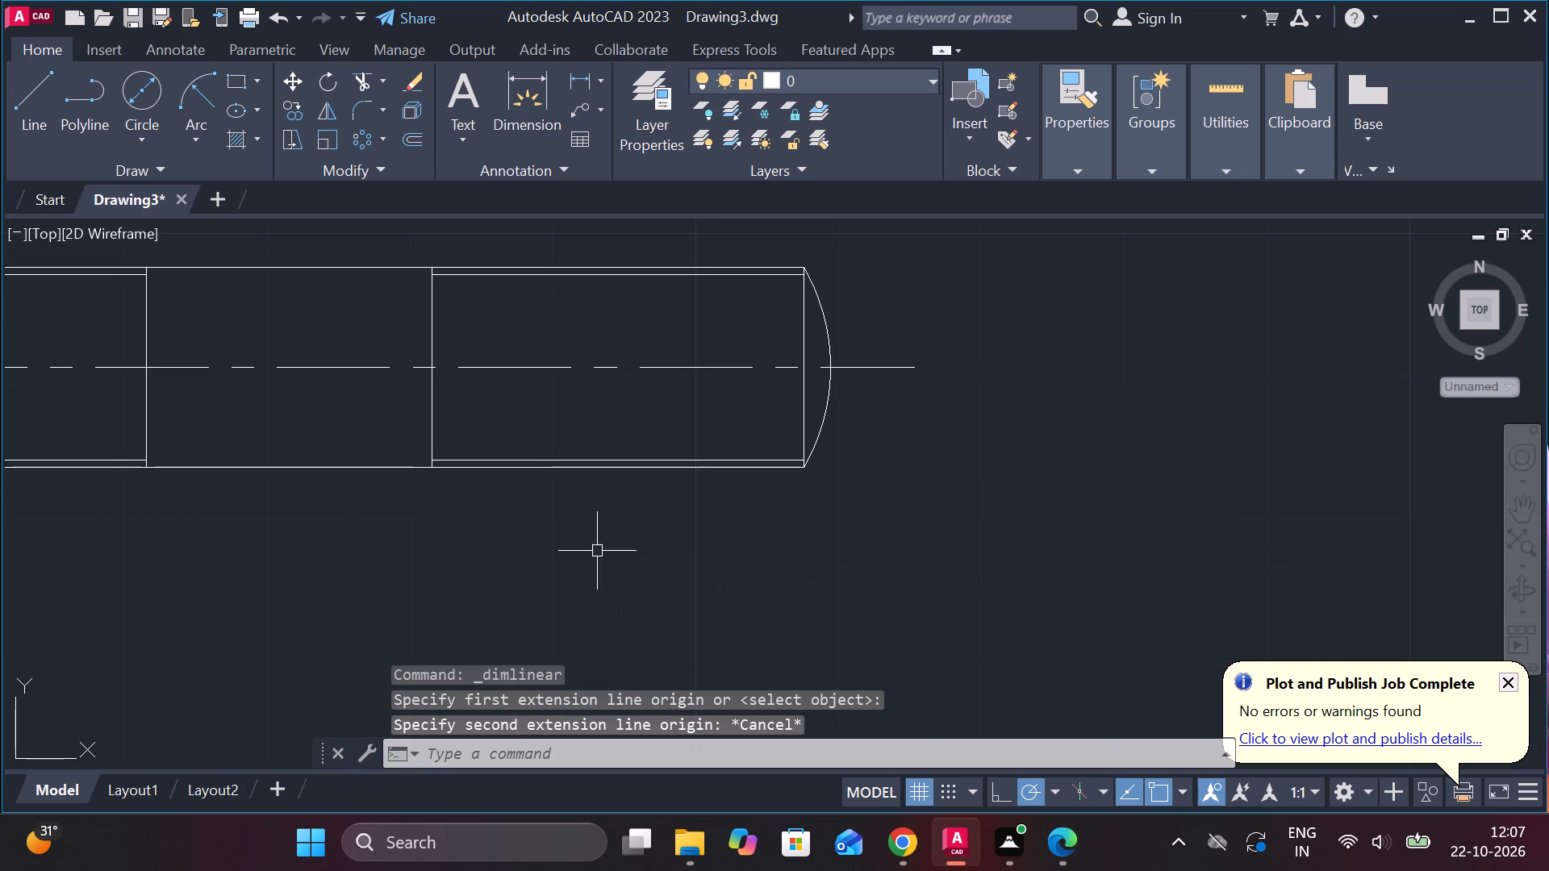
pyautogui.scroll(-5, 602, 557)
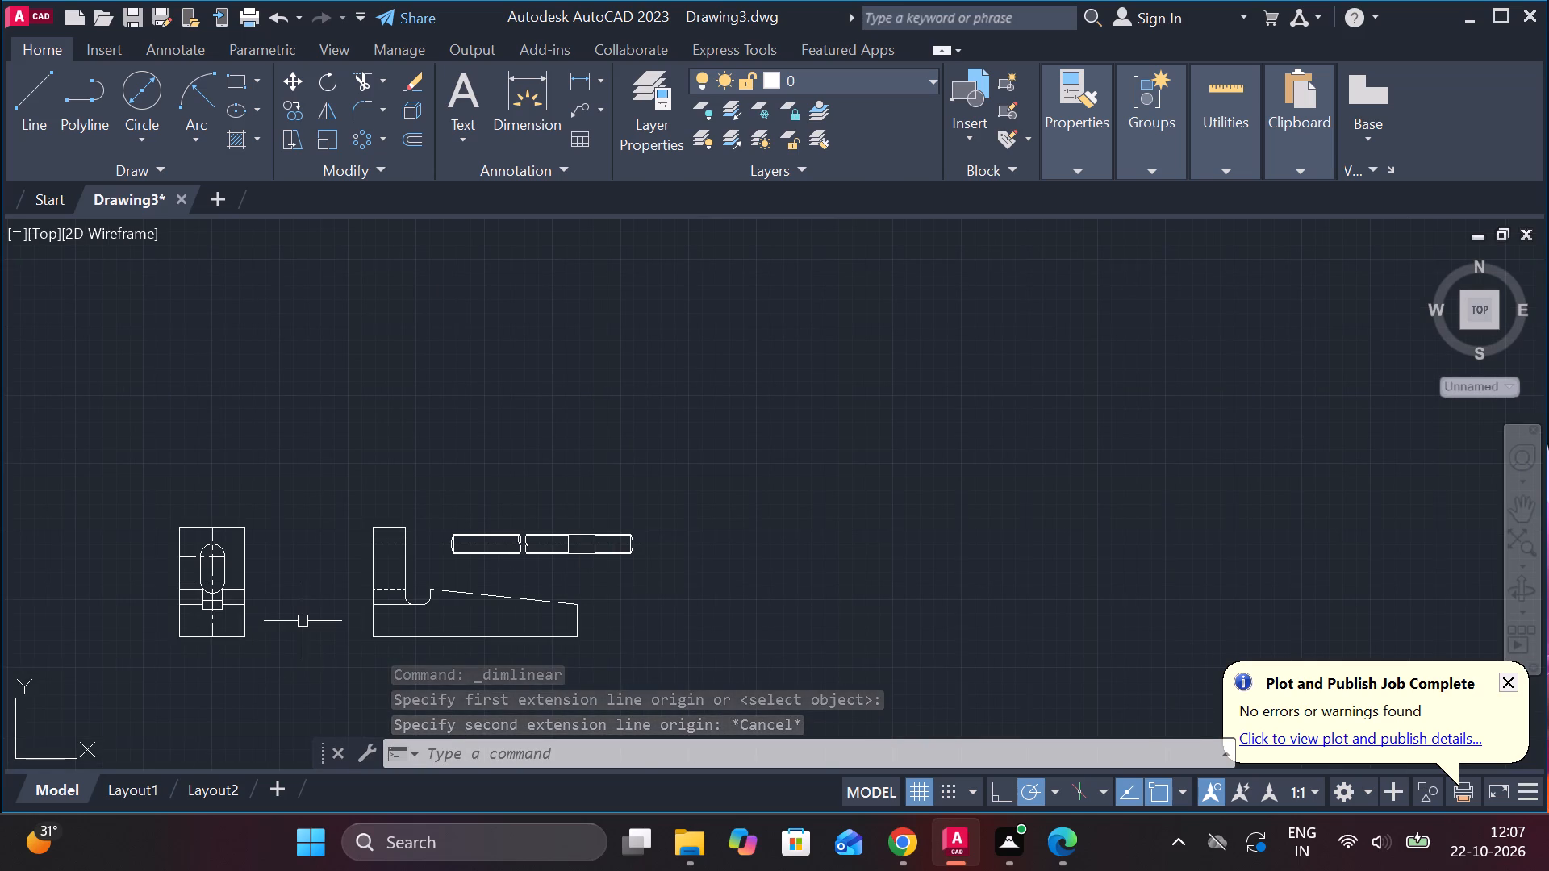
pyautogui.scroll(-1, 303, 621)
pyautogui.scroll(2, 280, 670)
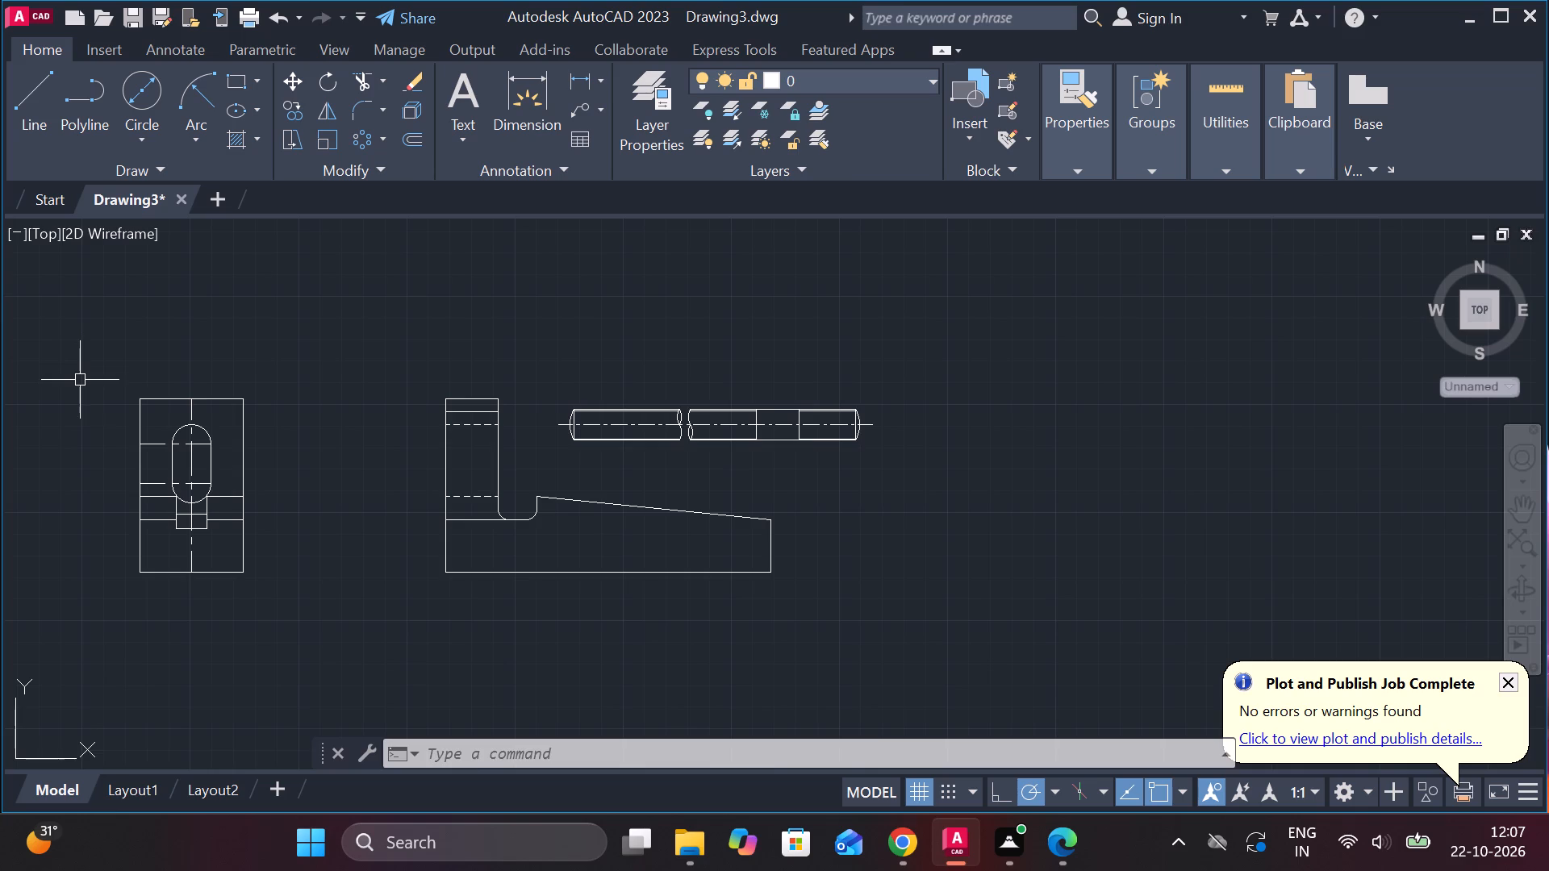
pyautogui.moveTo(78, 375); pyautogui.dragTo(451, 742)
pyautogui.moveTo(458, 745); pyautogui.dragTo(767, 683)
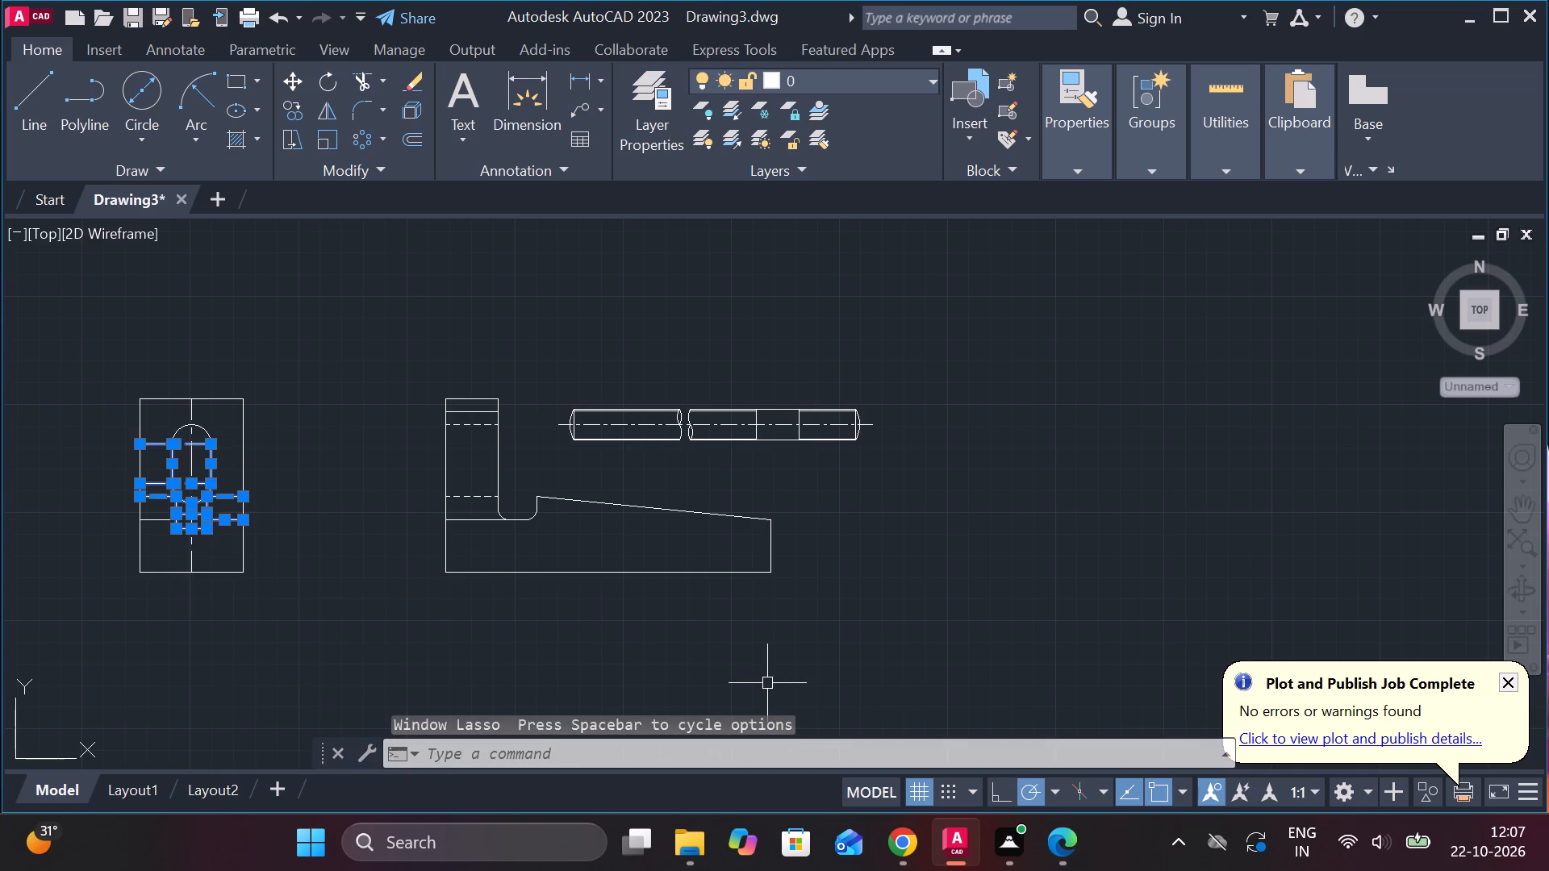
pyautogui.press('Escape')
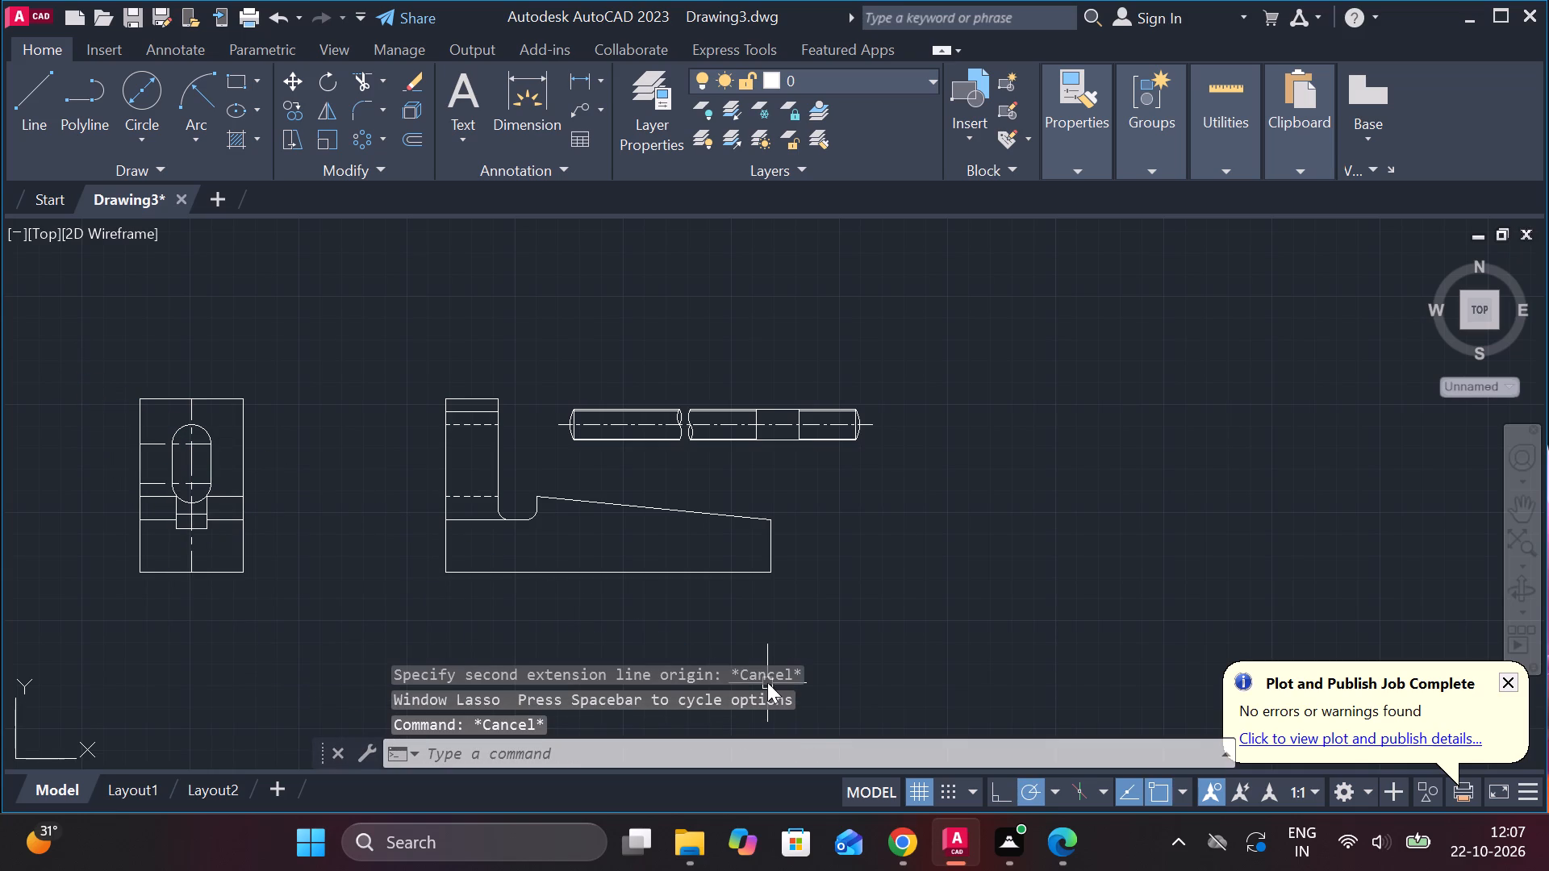
# Copy all three views together into the empty area above and to the right of the originals.
pyautogui.click(74, 355)
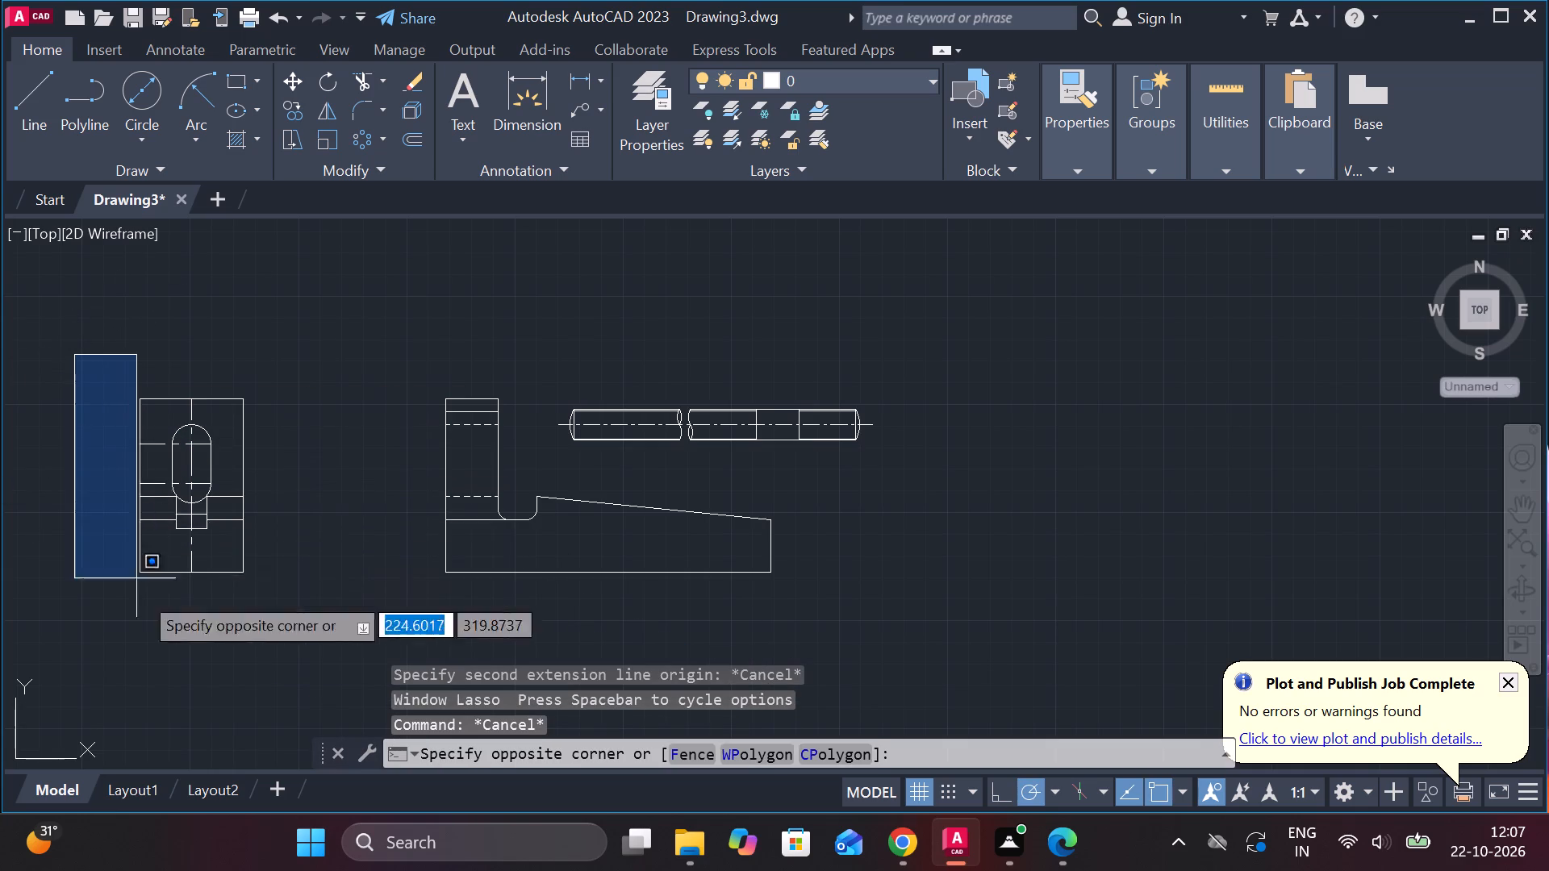
pyautogui.click(993, 640)
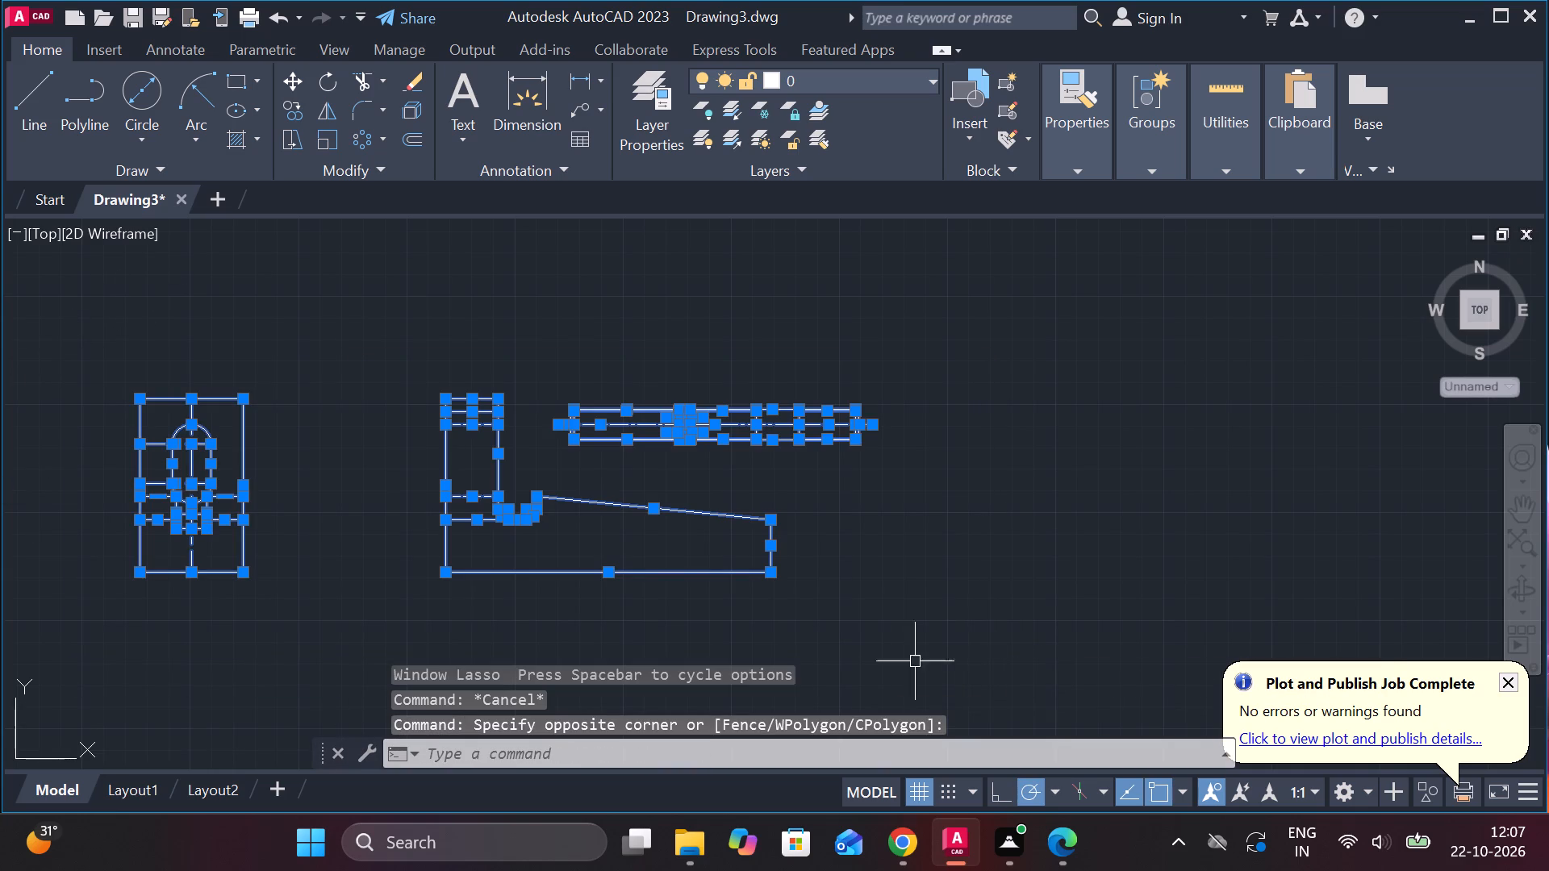
pyautogui.click(296, 106)
pyautogui.click(532, 515)
pyautogui.scroll(-2, 264, 536)
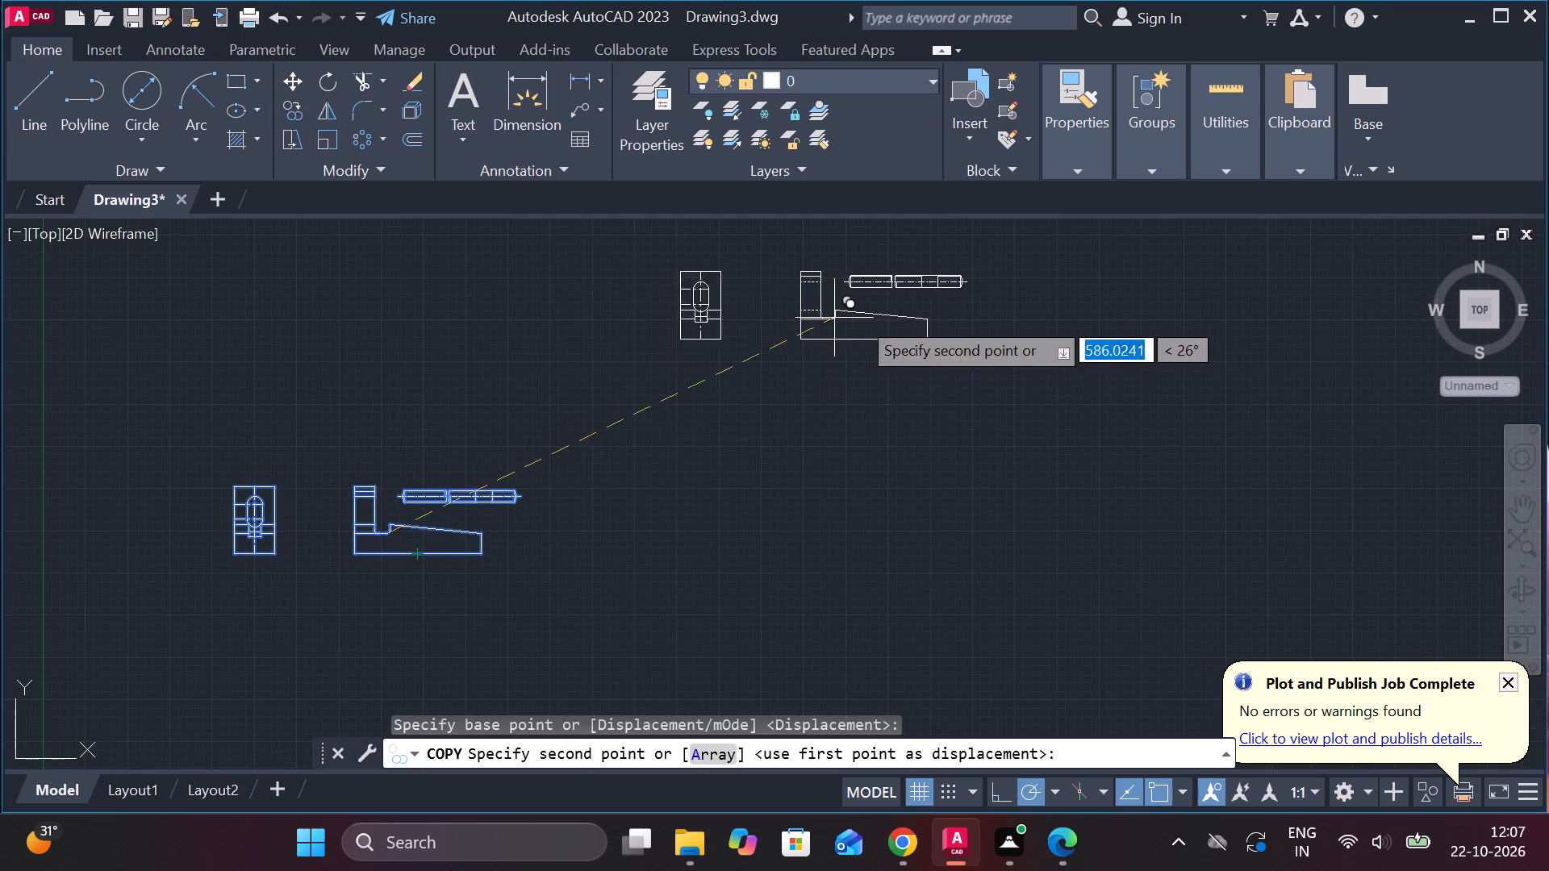
pyautogui.click(1003, 356)
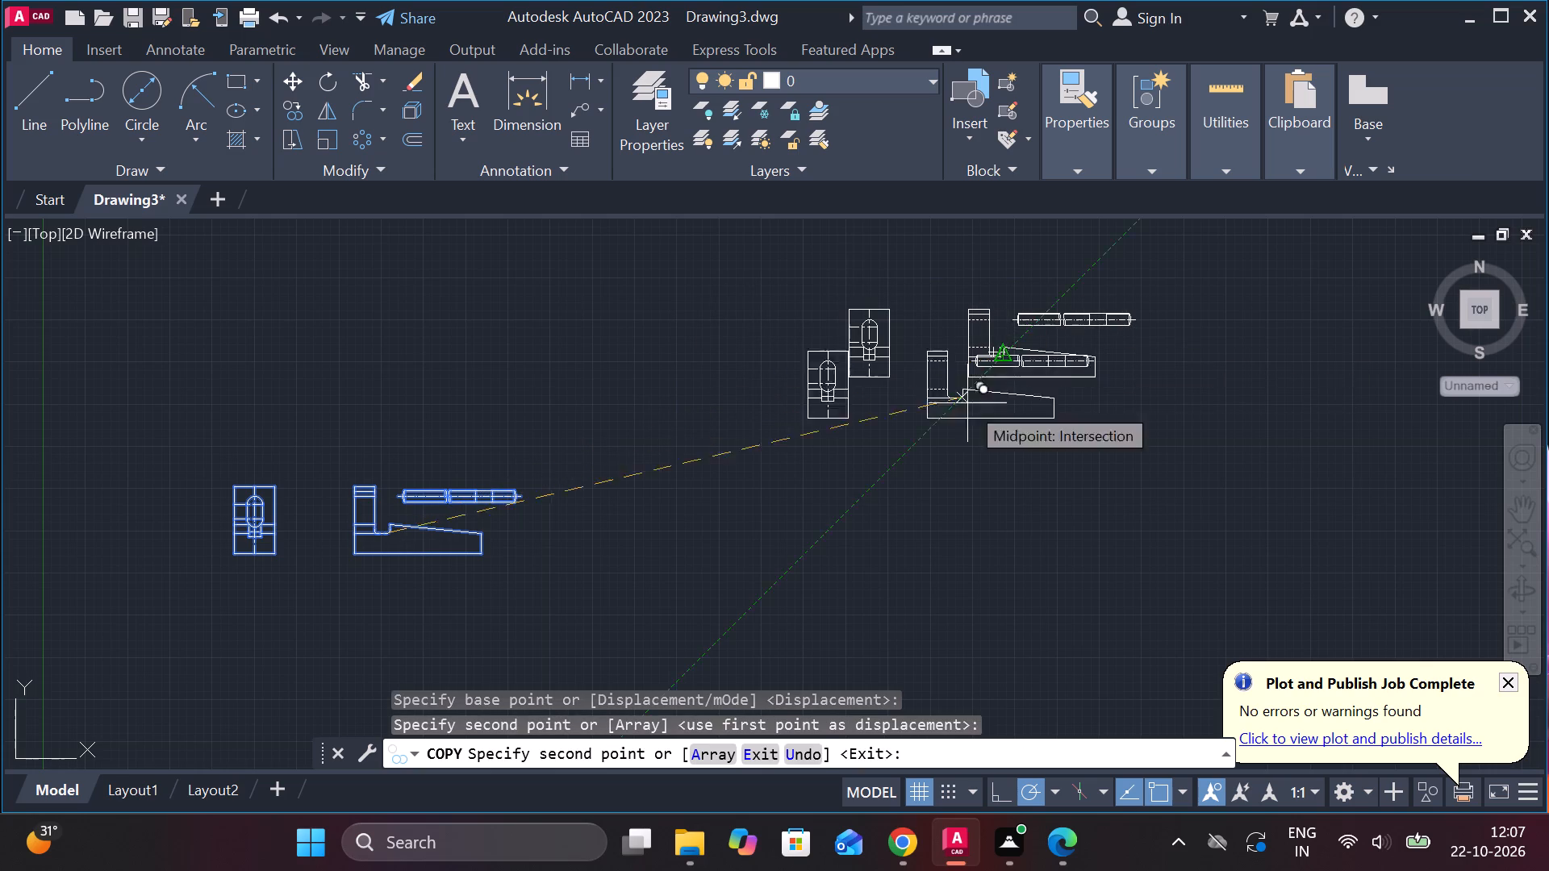
pyautogui.press('Escape')
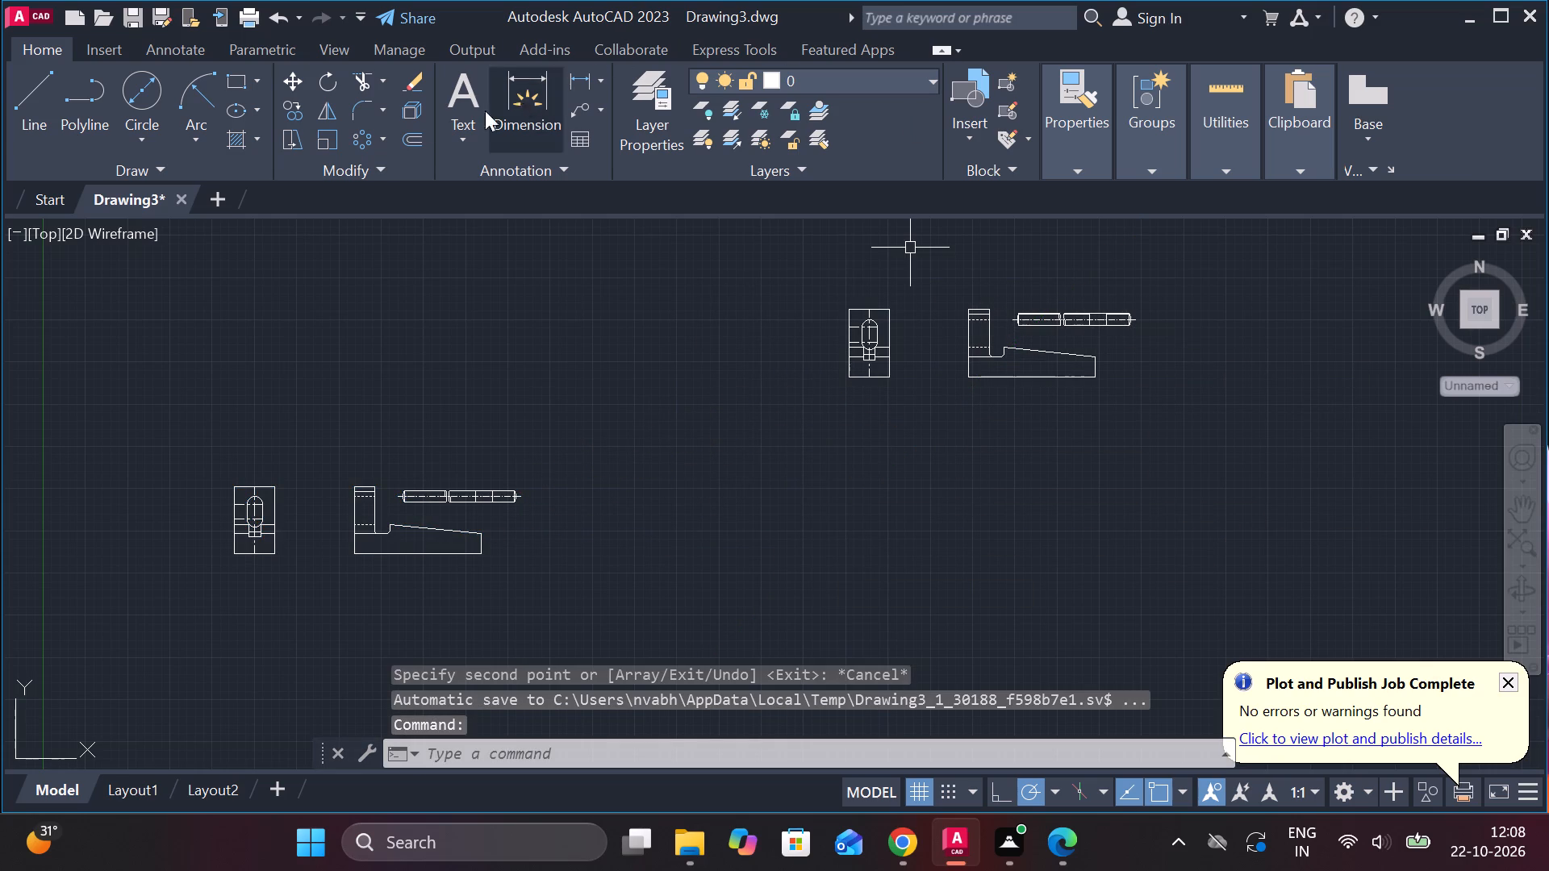
# Add a linear dimension for the original strip's overall length between its end-arc corners, placed below the strip.
pyautogui.click(582, 81)
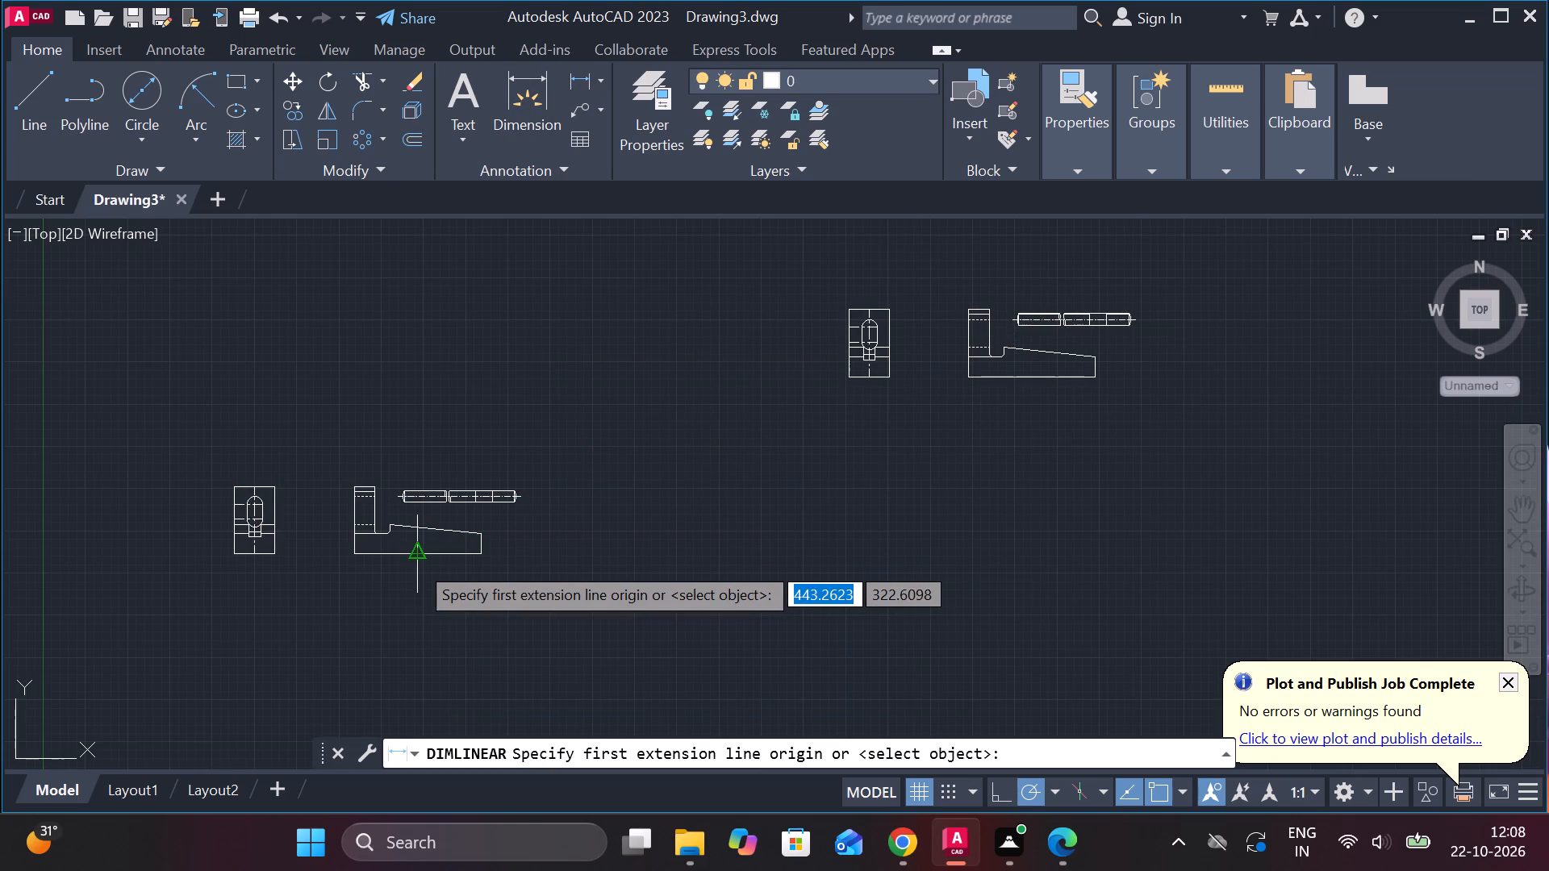
pyautogui.scroll(2, 416, 562)
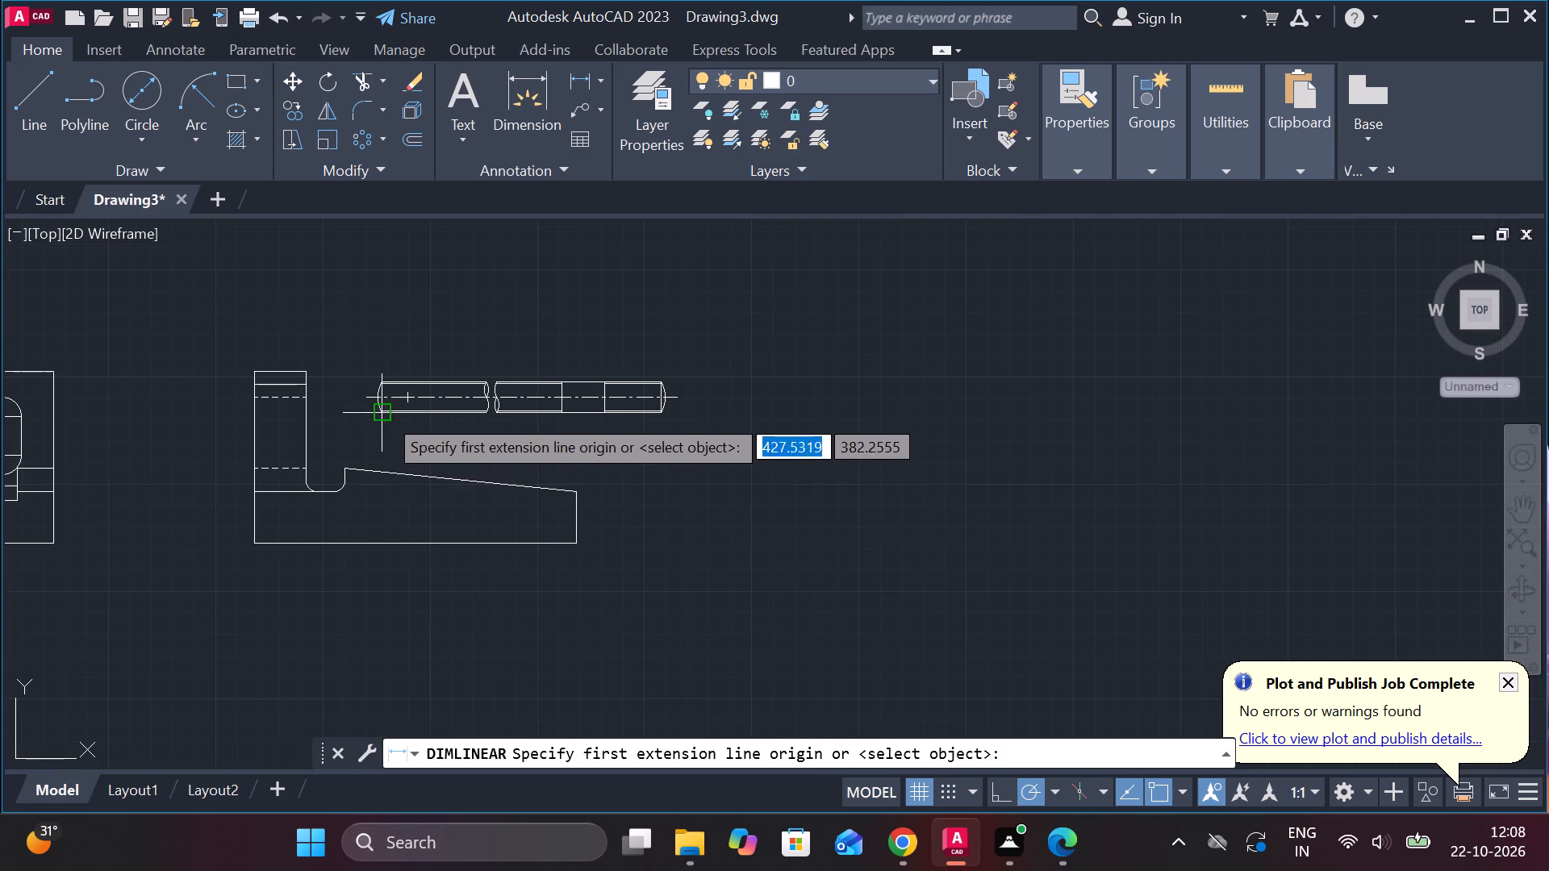
pyautogui.scroll(4, 385, 415)
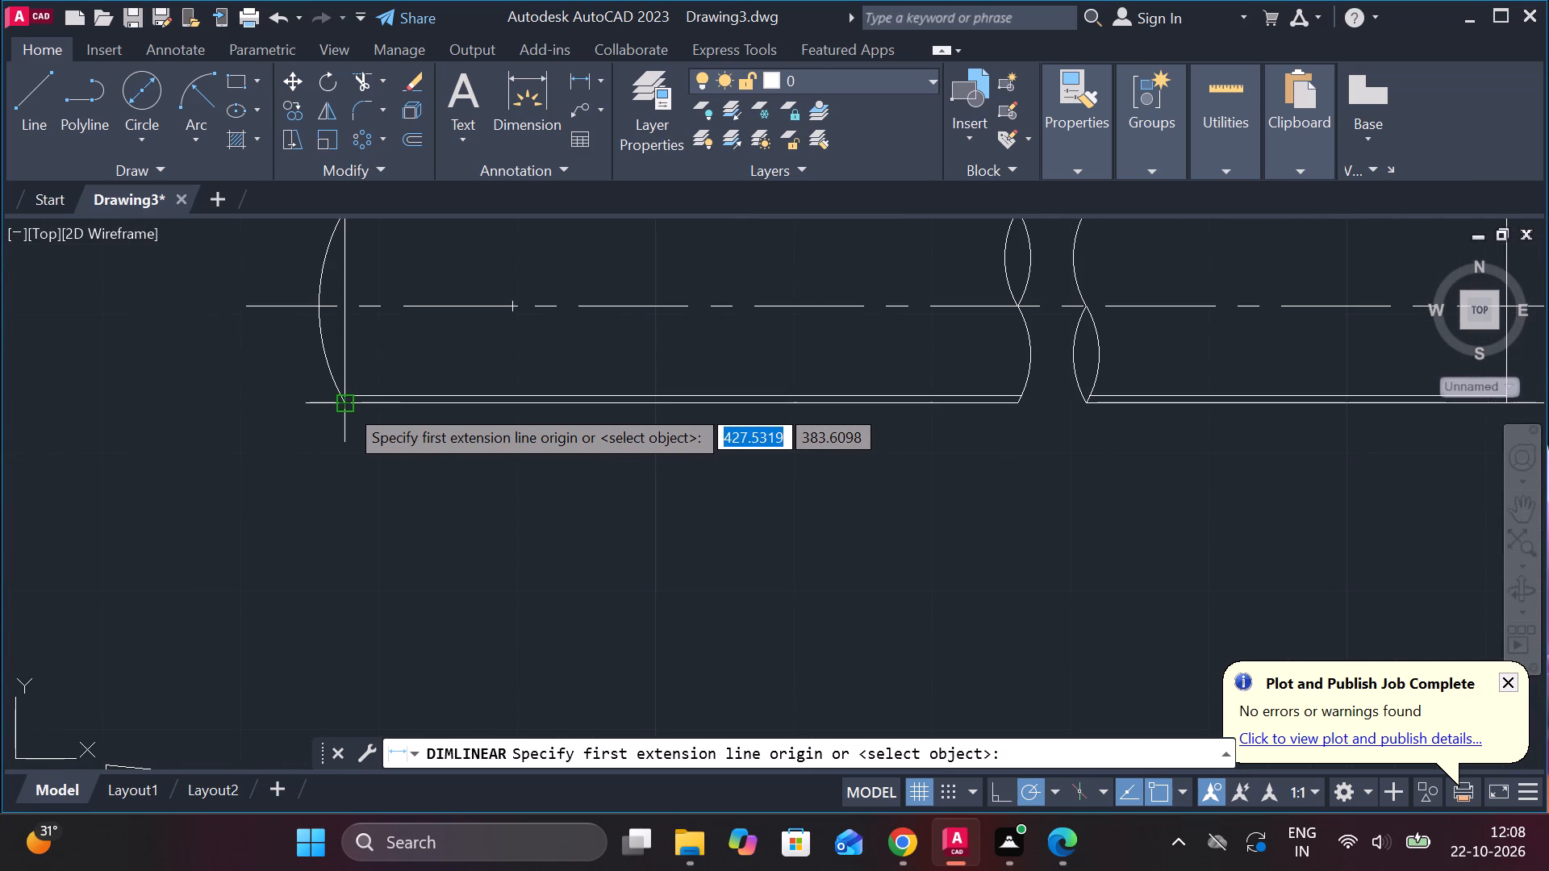
pyautogui.scroll(3, 346, 405)
pyautogui.click(335, 402)
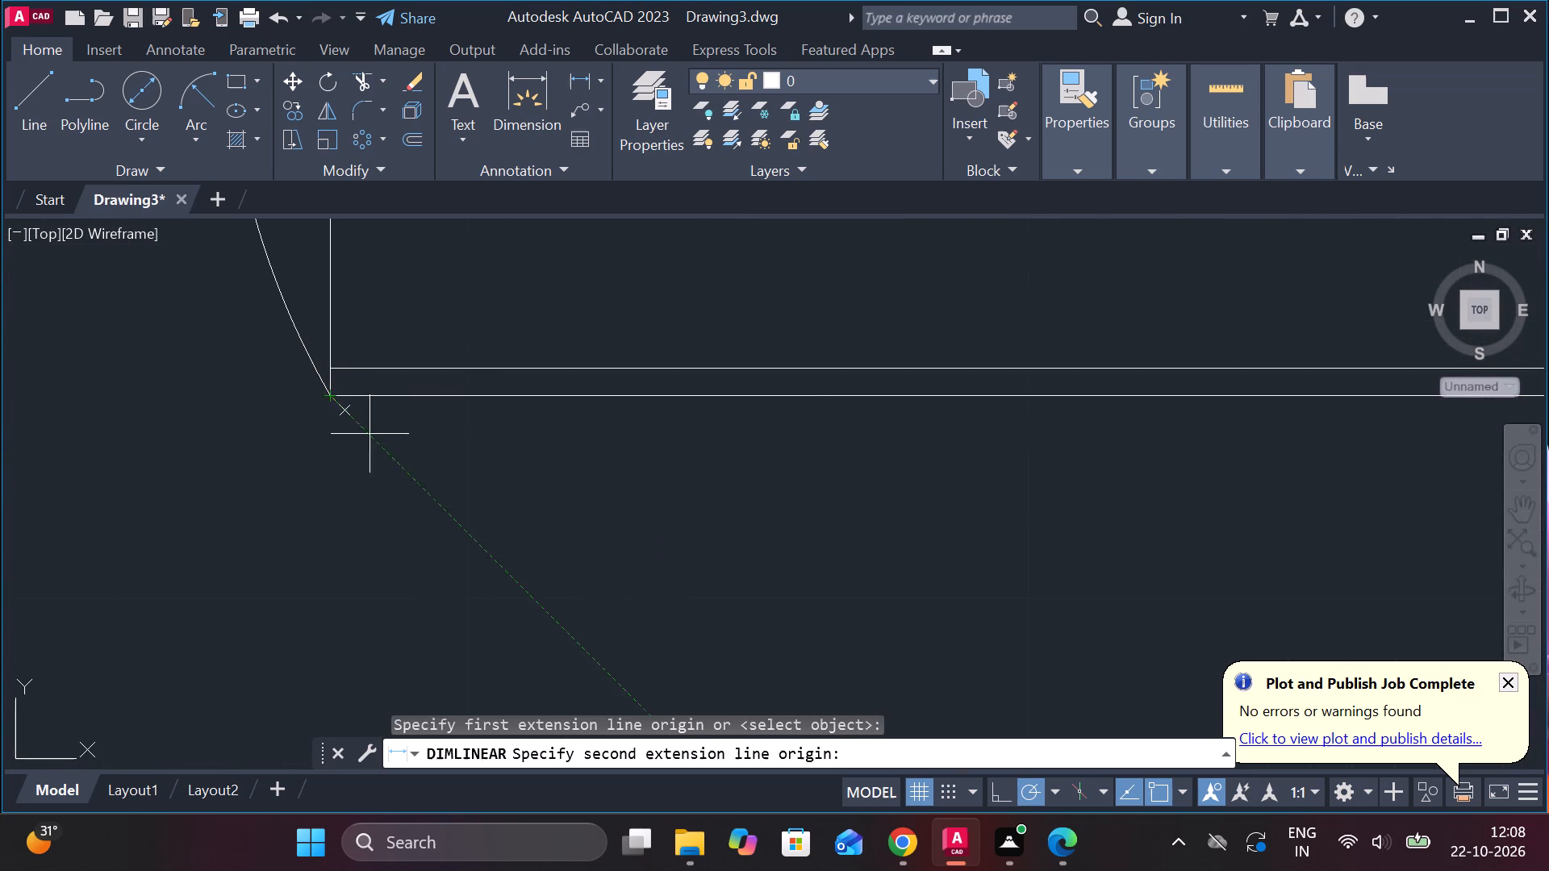
pyautogui.scroll(-5, 704, 534)
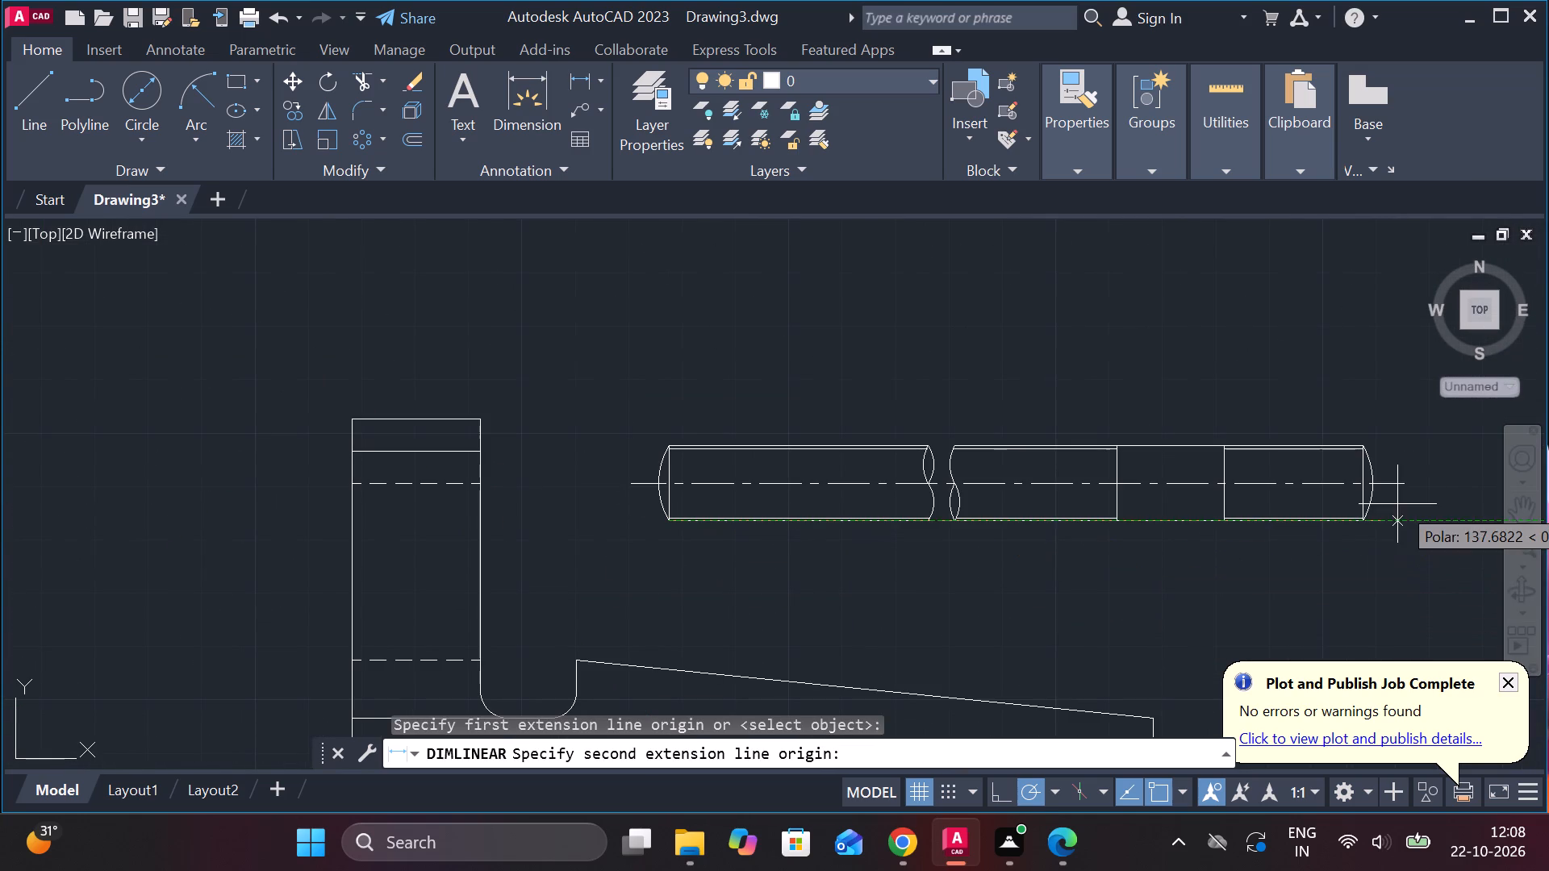
pyautogui.scroll(3, 1397, 504)
pyautogui.scroll(3, 1267, 505)
pyautogui.scroll(-2, 1151, 707)
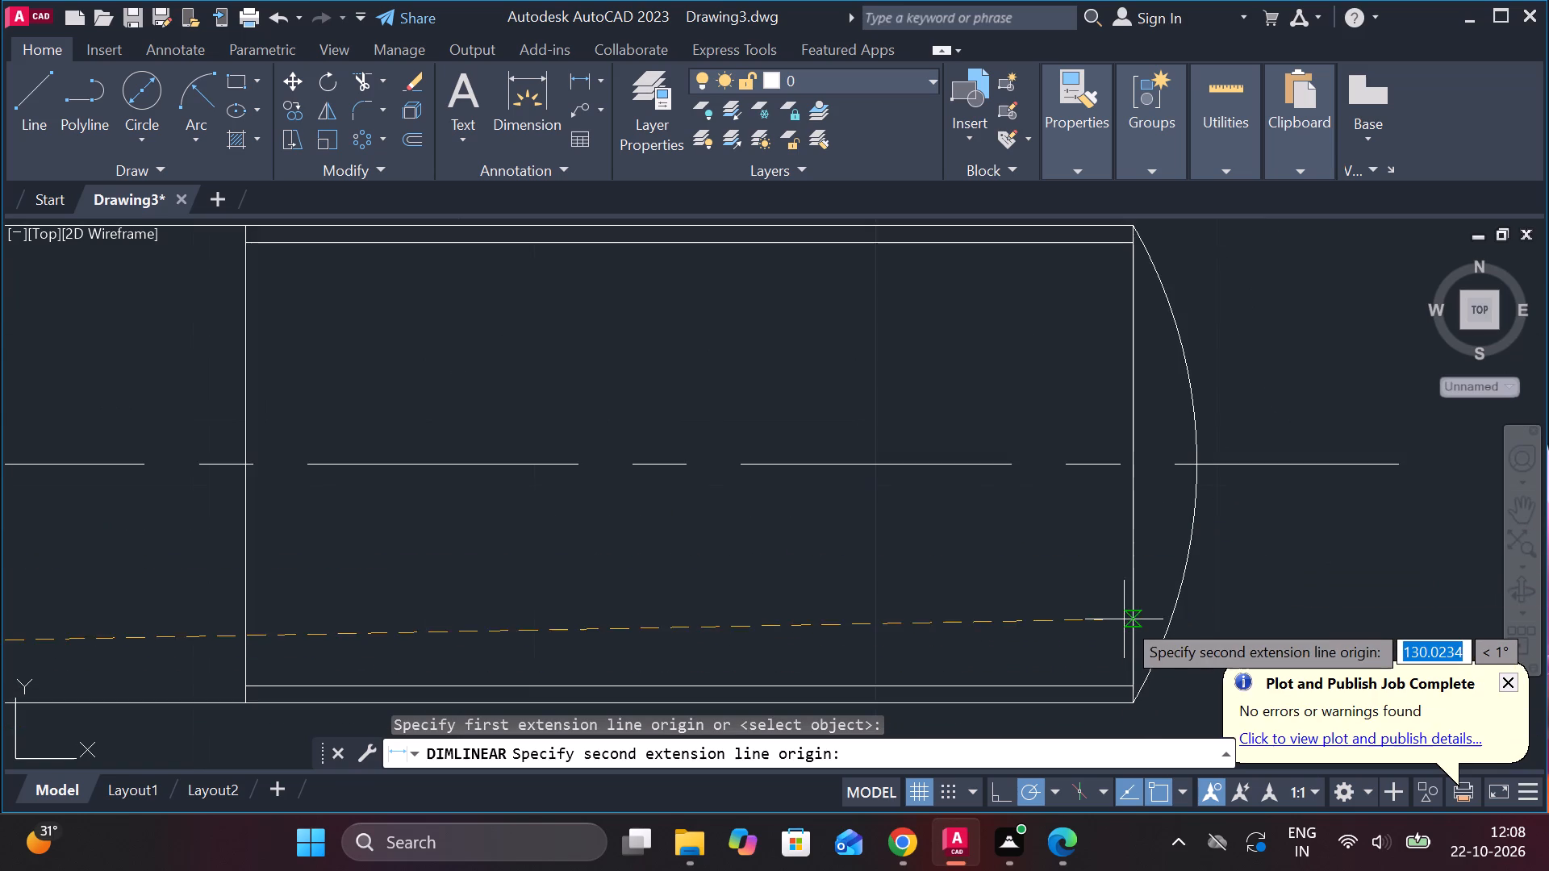
pyautogui.scroll(-2, 1124, 619)
pyautogui.scroll(5, 1133, 689)
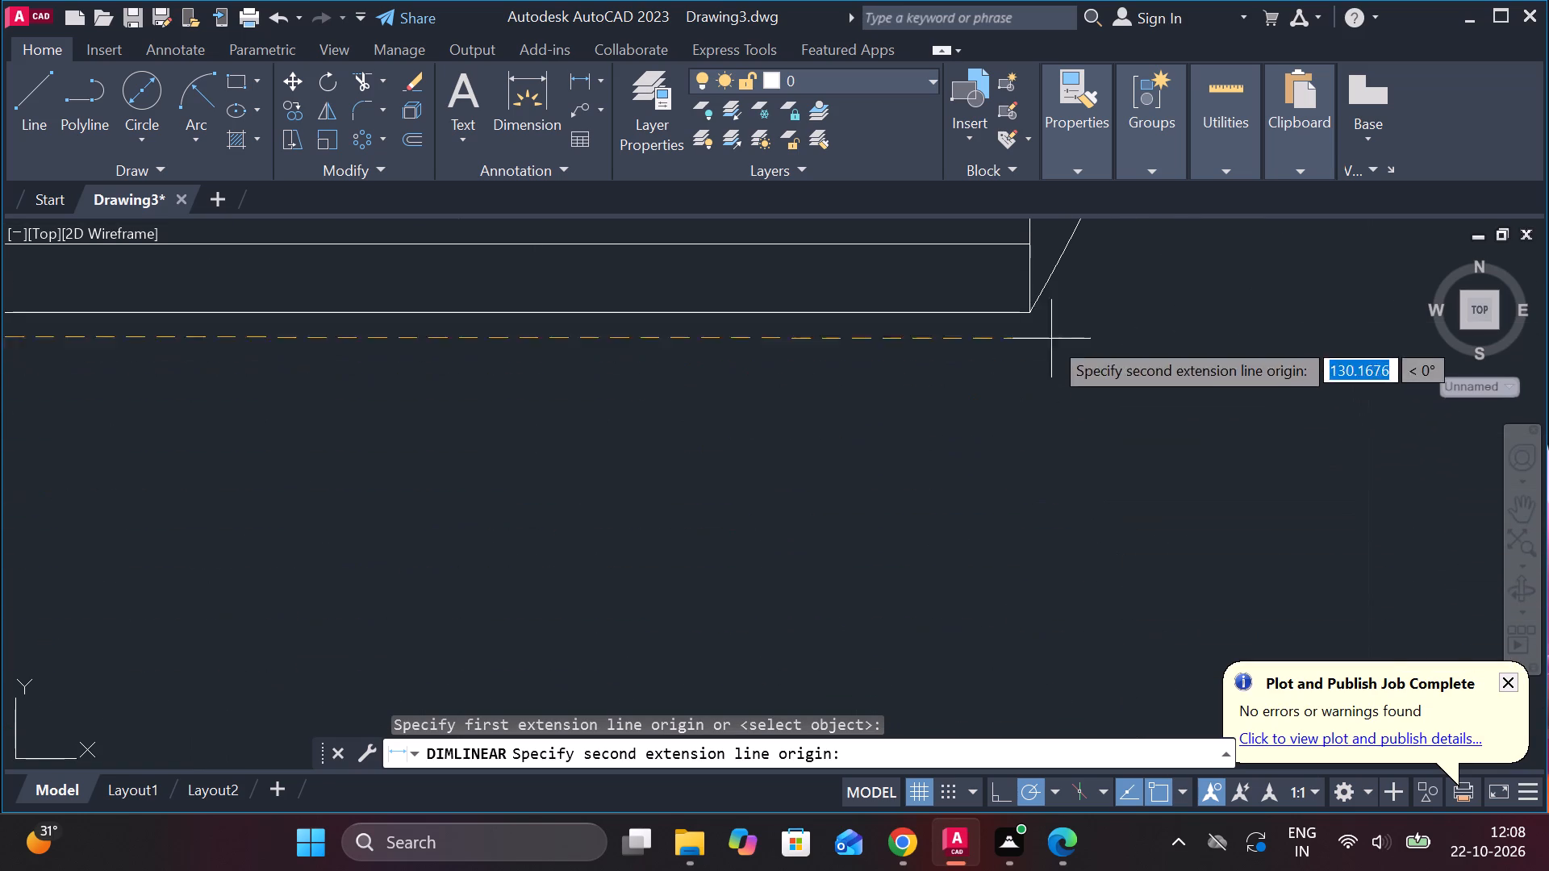
pyautogui.click(1028, 307)
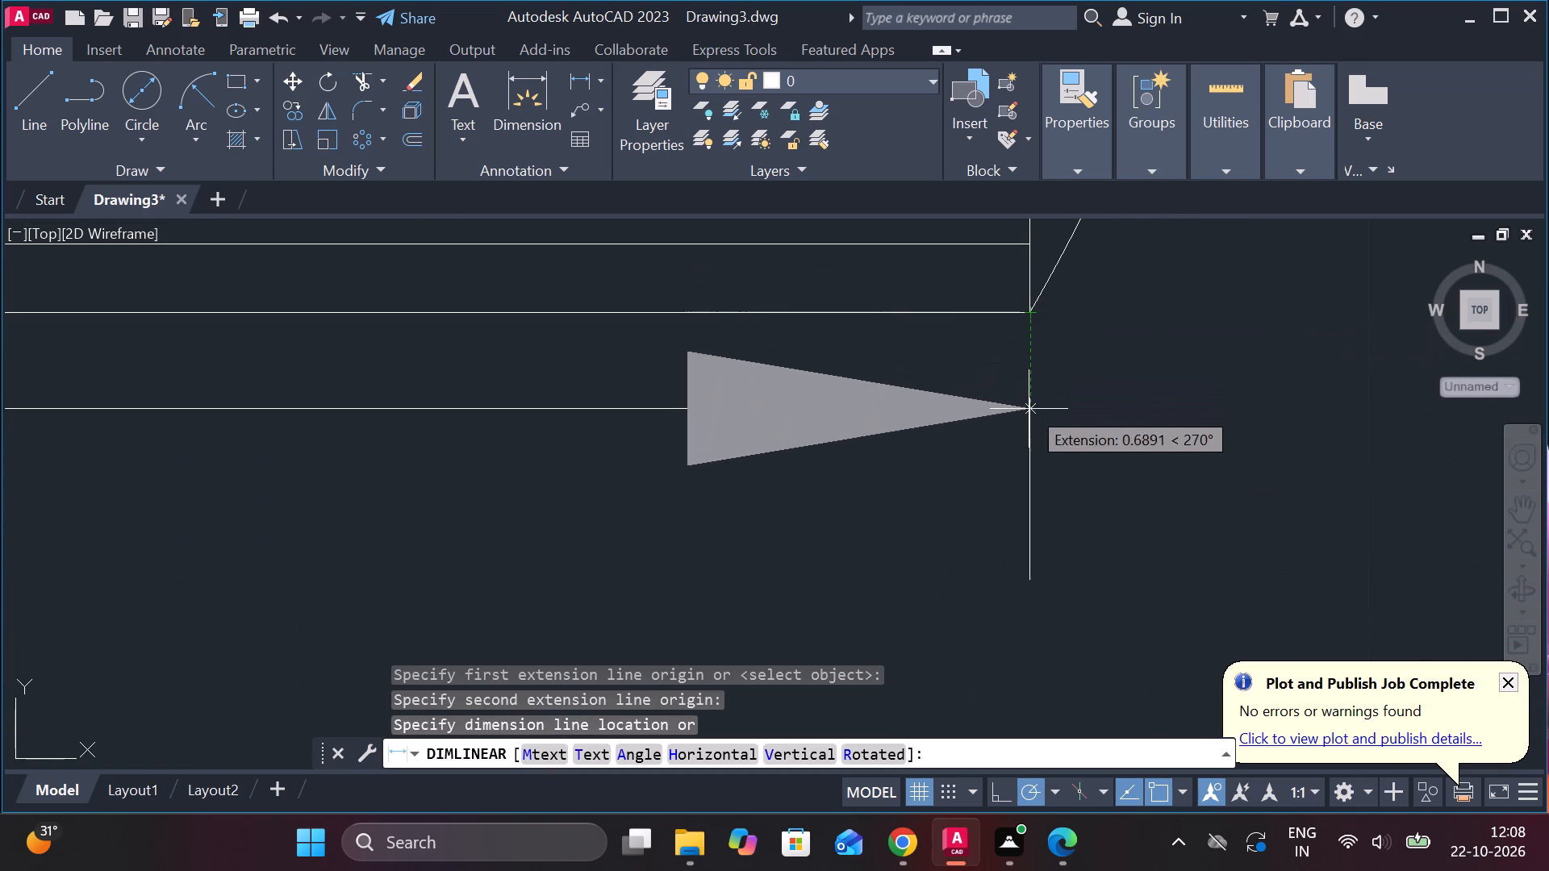
pyautogui.scroll(-6, 1029, 409)
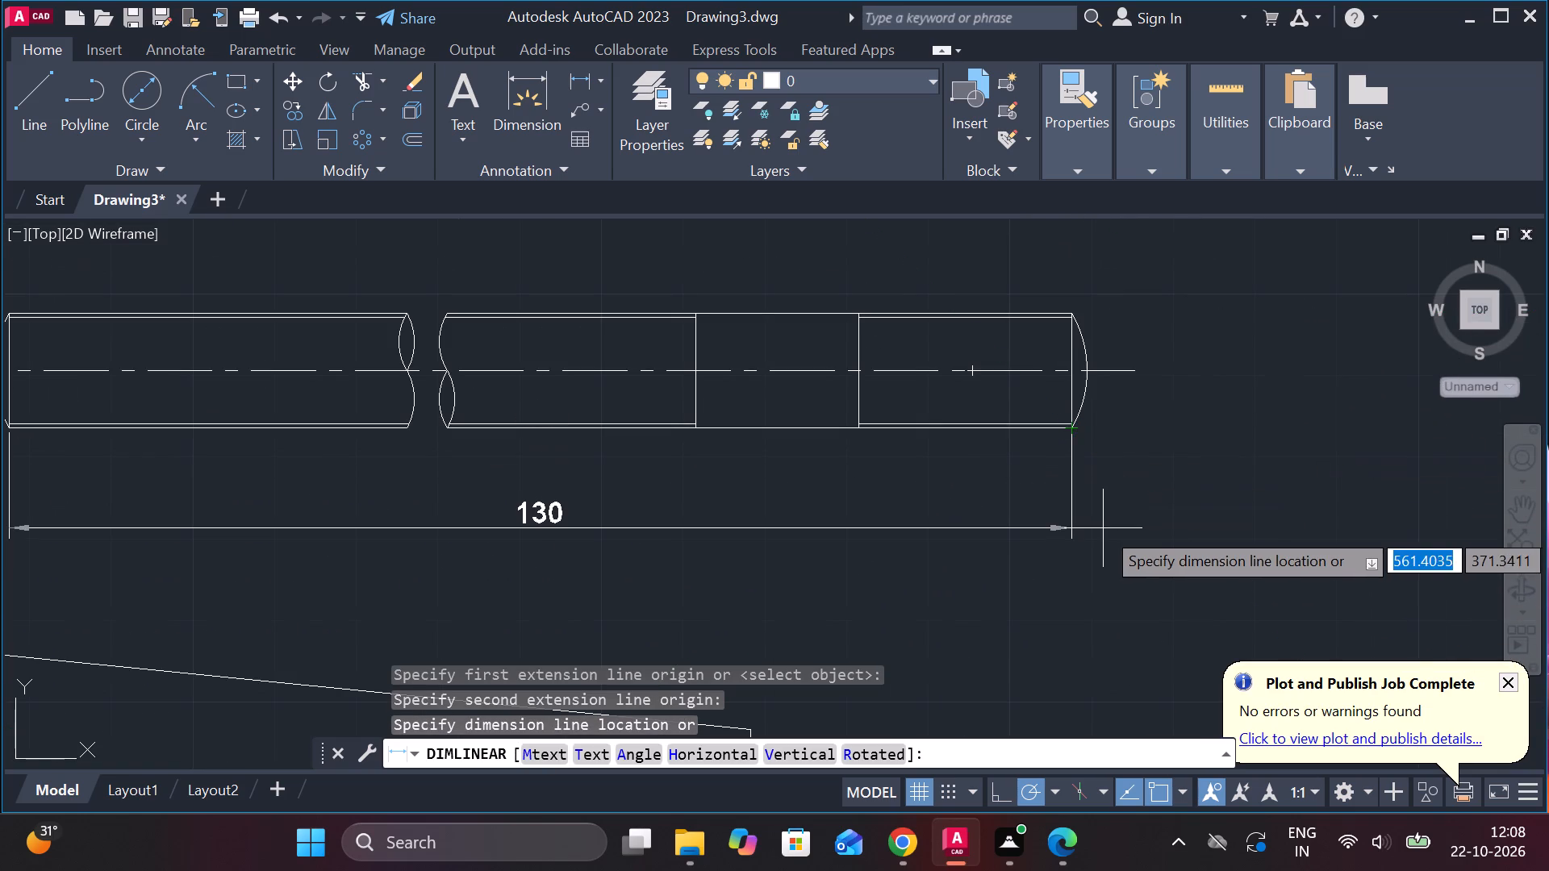
pyautogui.click(811, 536)
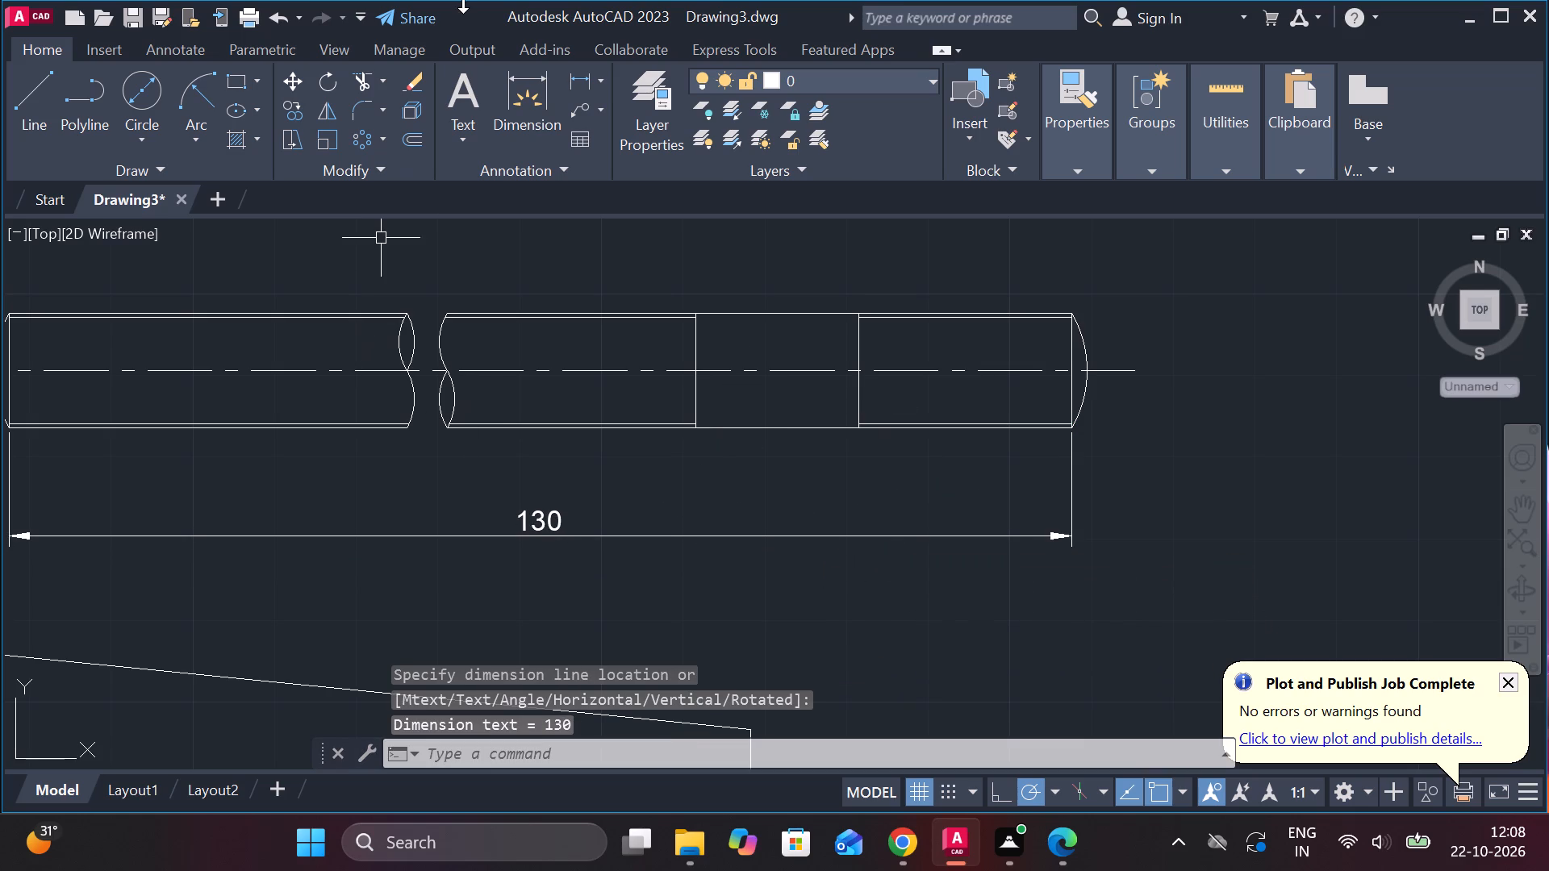
# Add a linear dimension between the two vertical lines of the strip's plain section, placed between the strip and its overall dimension.
pyautogui.click(584, 81)
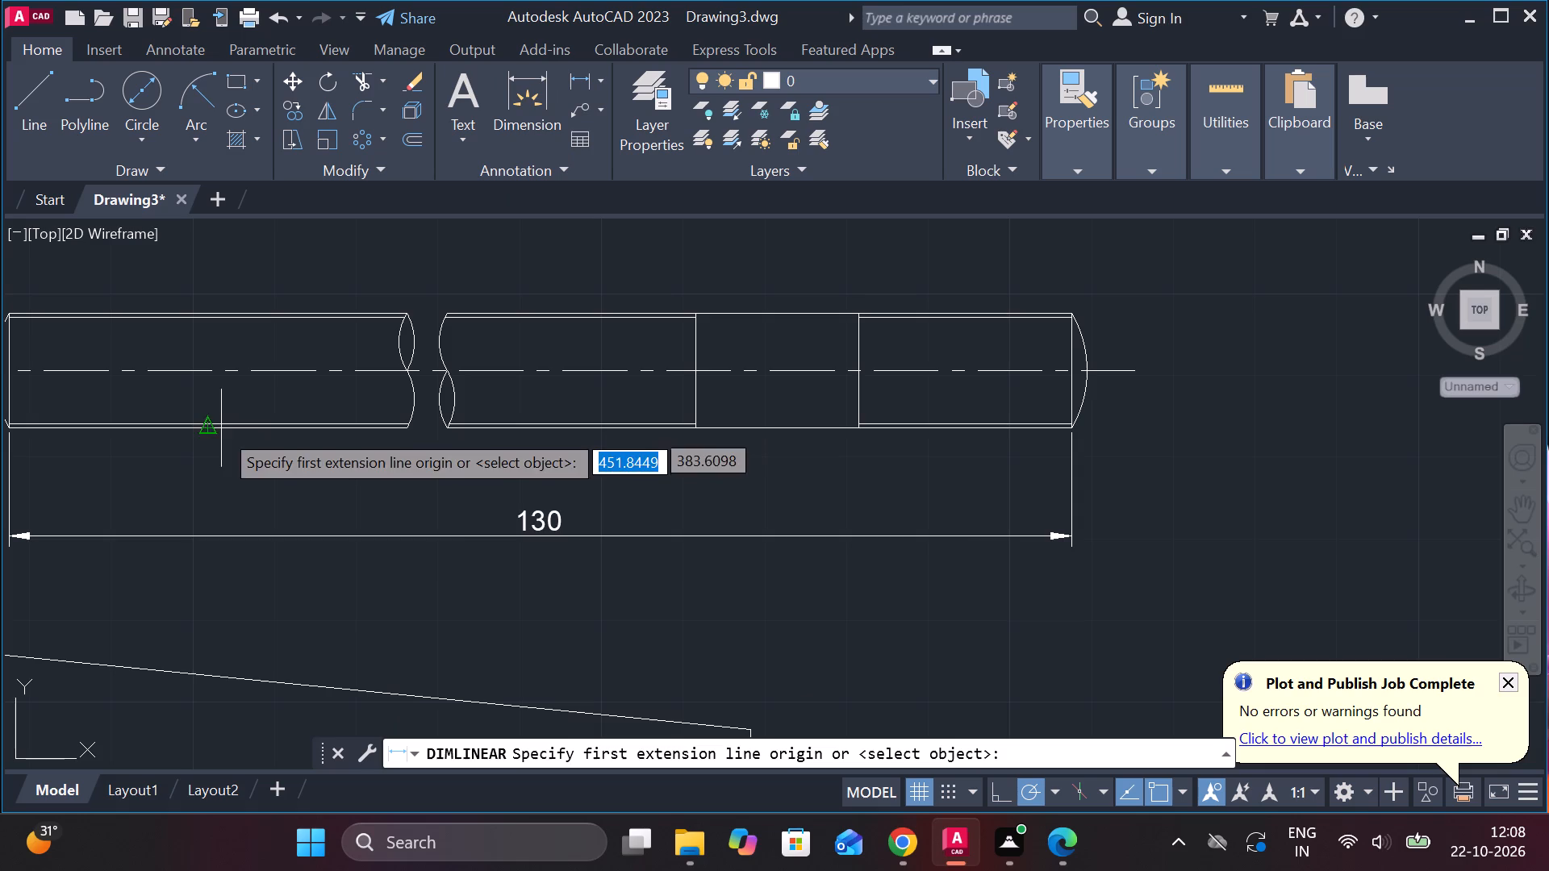
pyautogui.scroll(1, 703, 470)
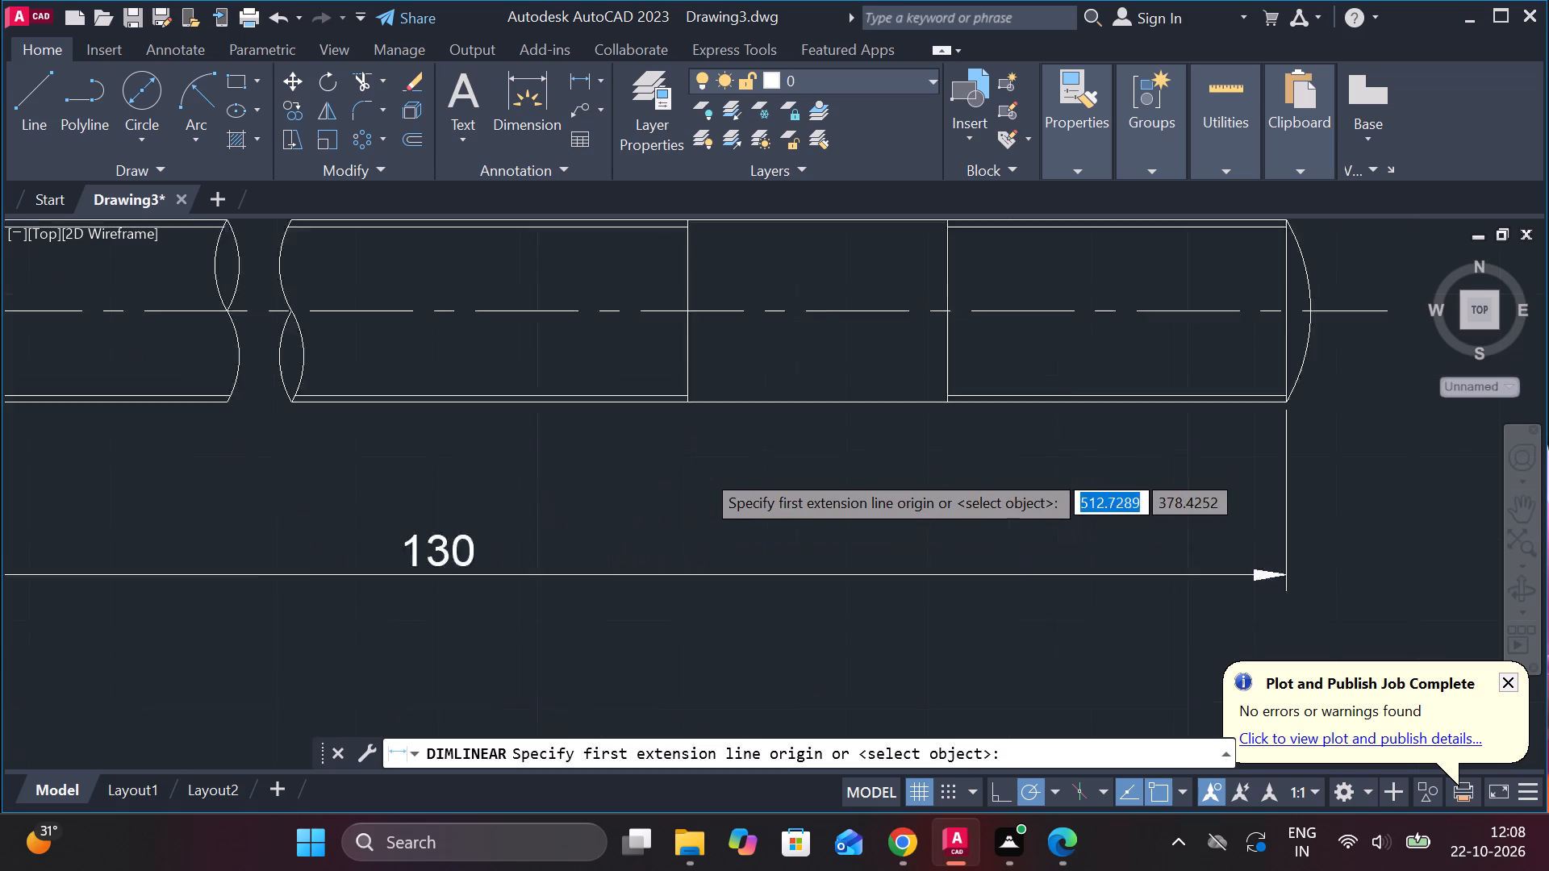
pyautogui.scroll(2, 703, 470)
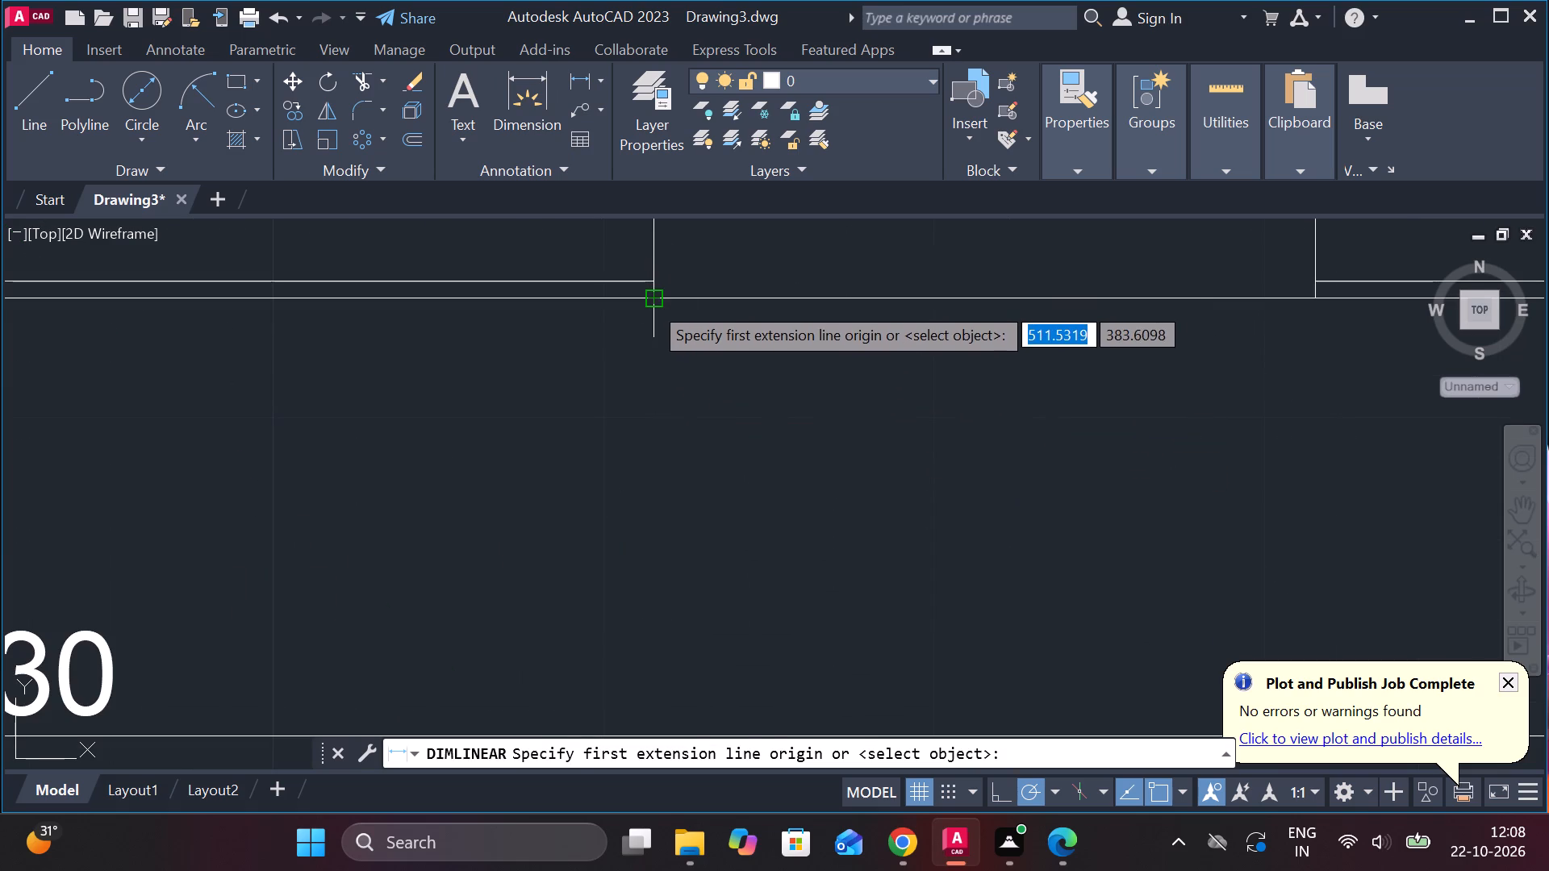
pyautogui.click(650, 302)
pyautogui.click(1326, 299)
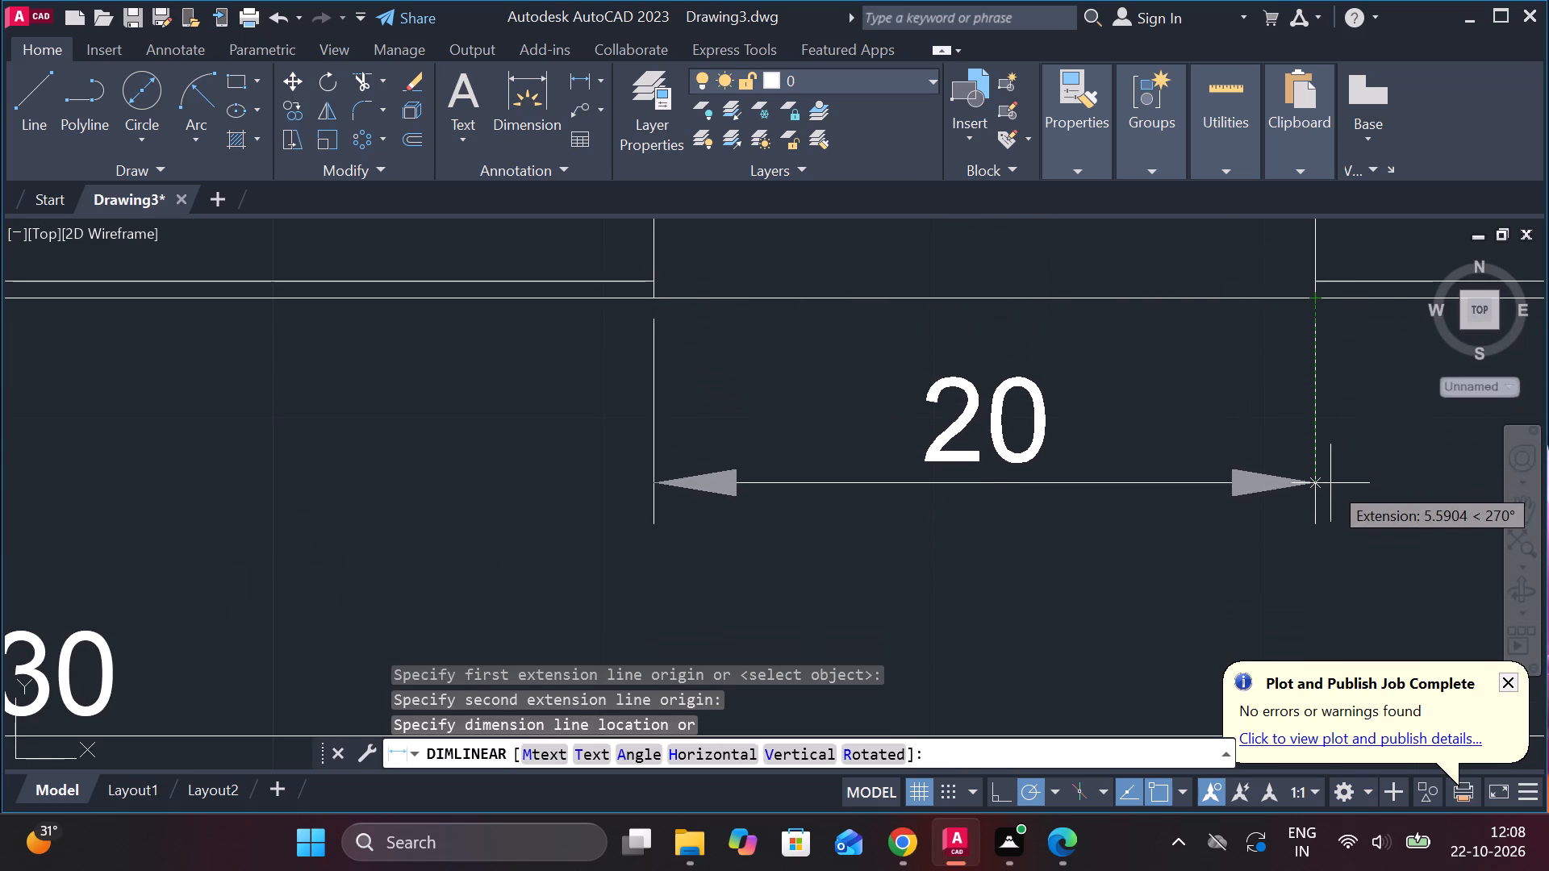
pyautogui.click(1330, 483)
# Add a linear dimension from the strip's lower left end-arc corner to the plain section's left line, aligned with the plain section's dimension.
pyautogui.scroll(-5, 850, 508)
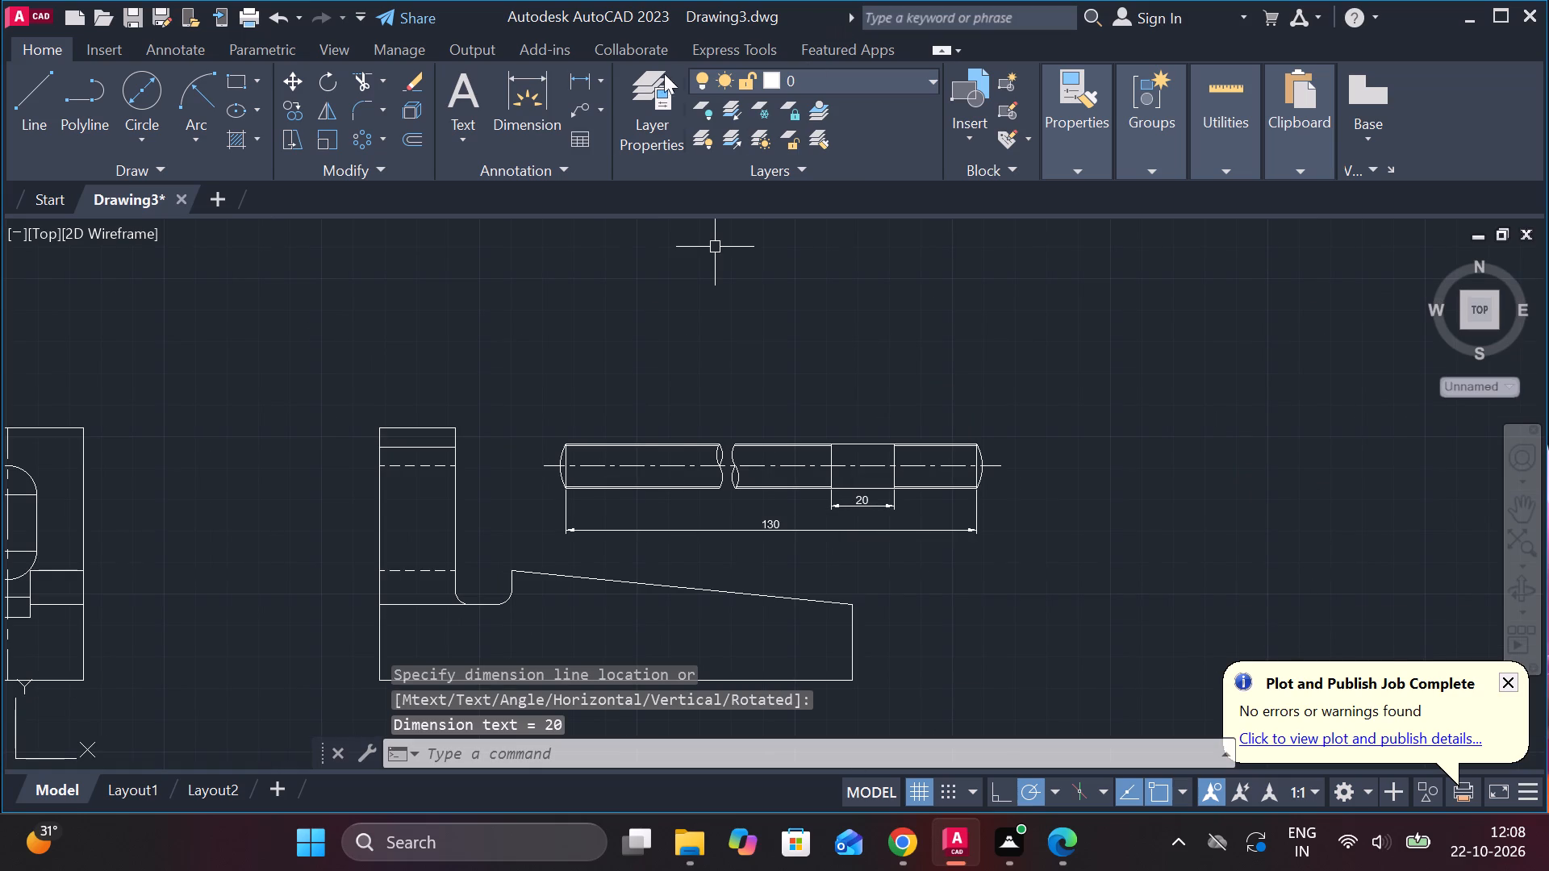
pyautogui.click(587, 85)
pyautogui.scroll(2, 662, 494)
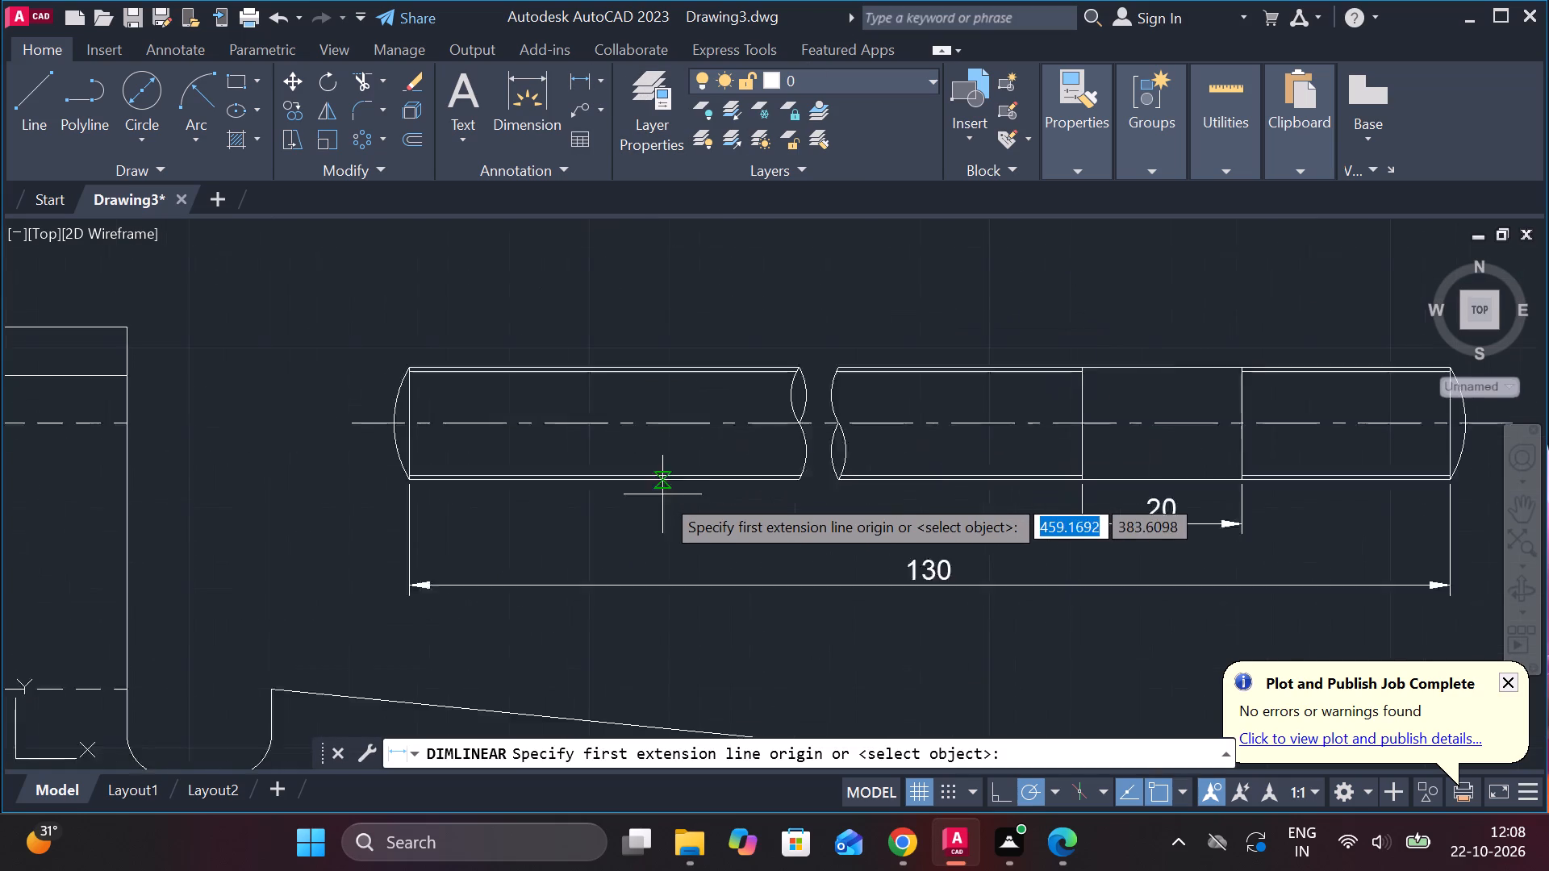
pyautogui.scroll(2, 662, 494)
pyautogui.scroll(-2, 662, 494)
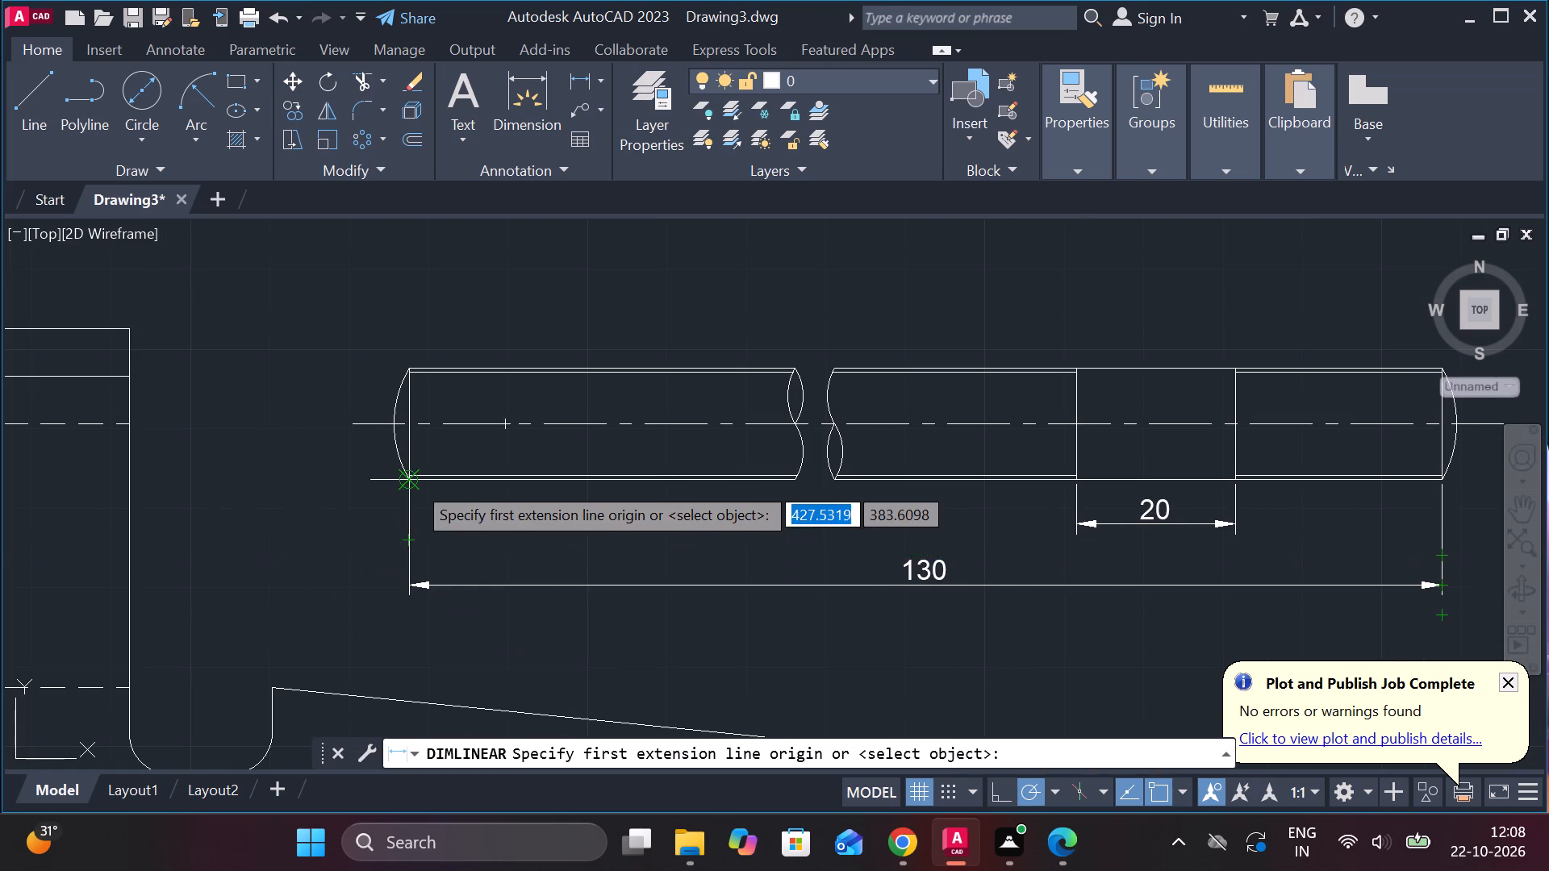
pyautogui.scroll(4, 414, 482)
pyautogui.click(363, 459)
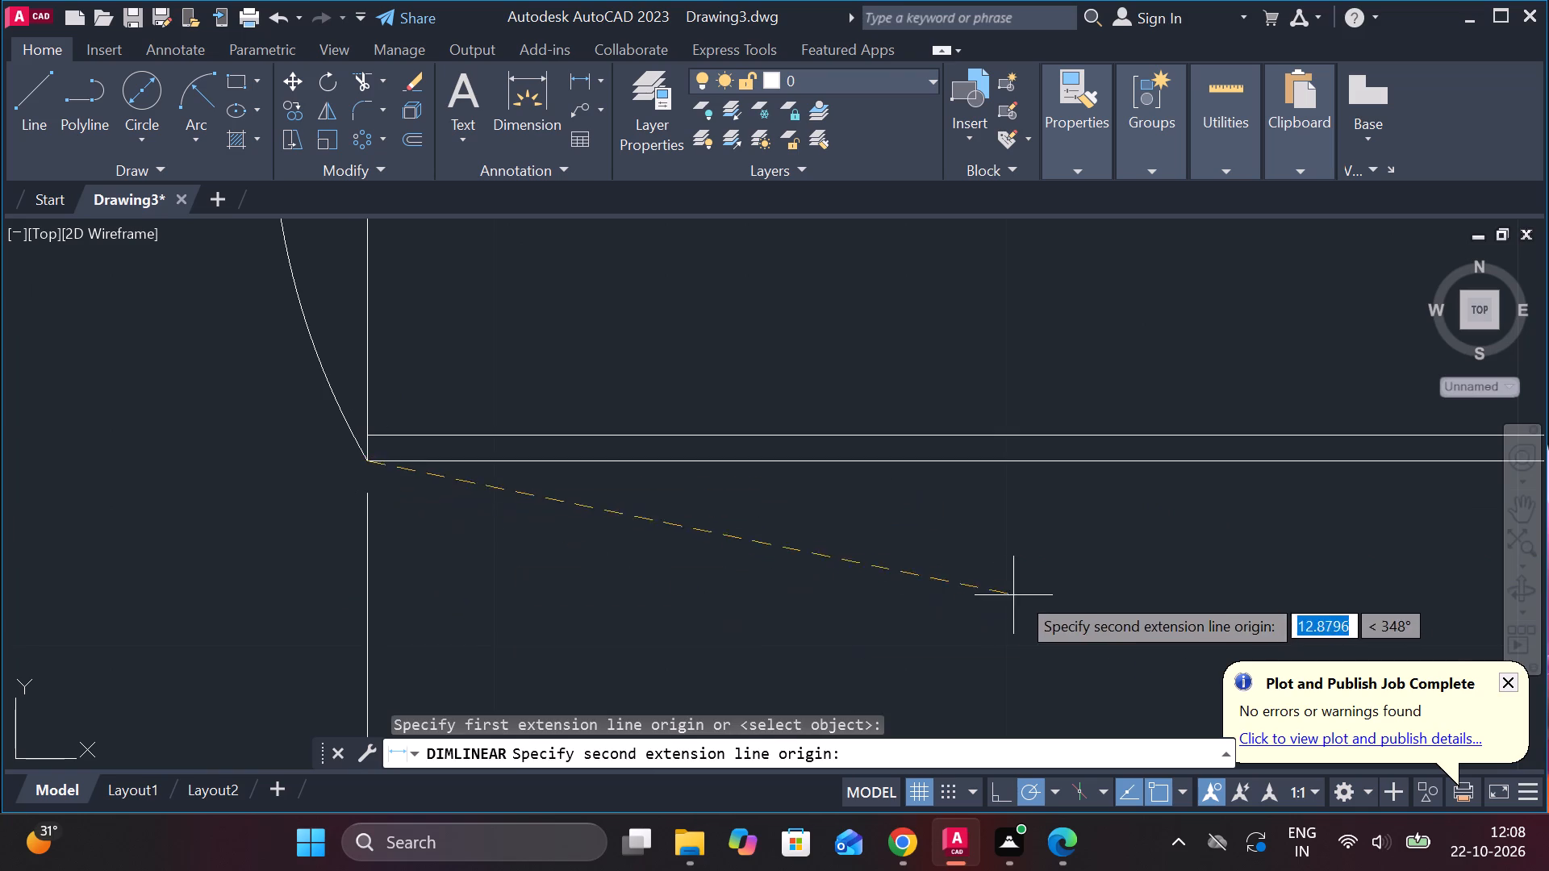
pyautogui.scroll(-4, 1028, 590)
pyautogui.scroll(4, 1378, 575)
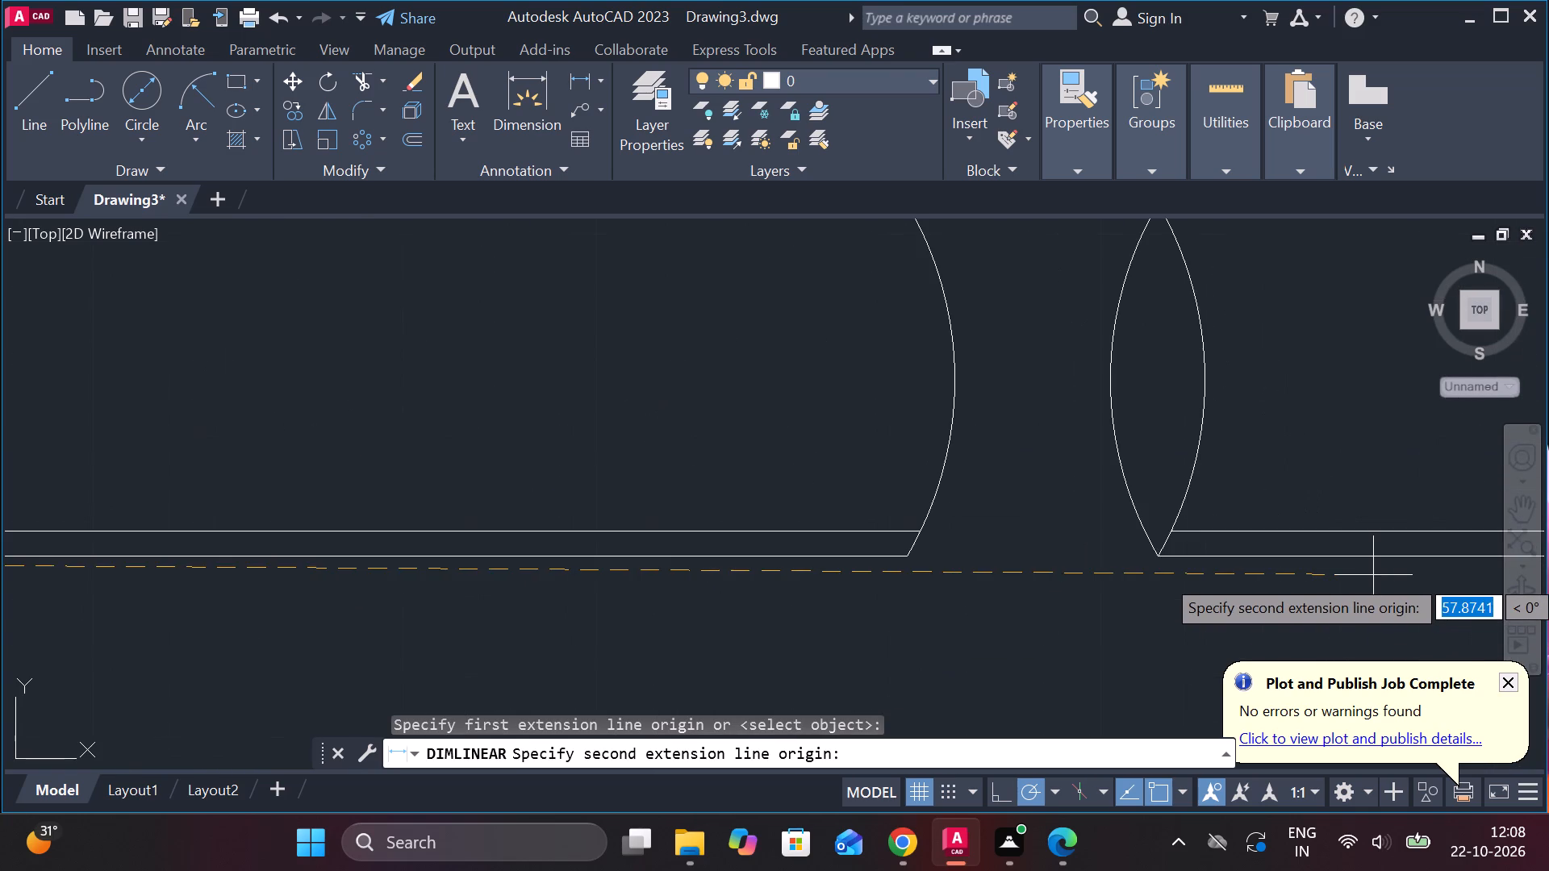
pyautogui.scroll(-7, 1373, 575)
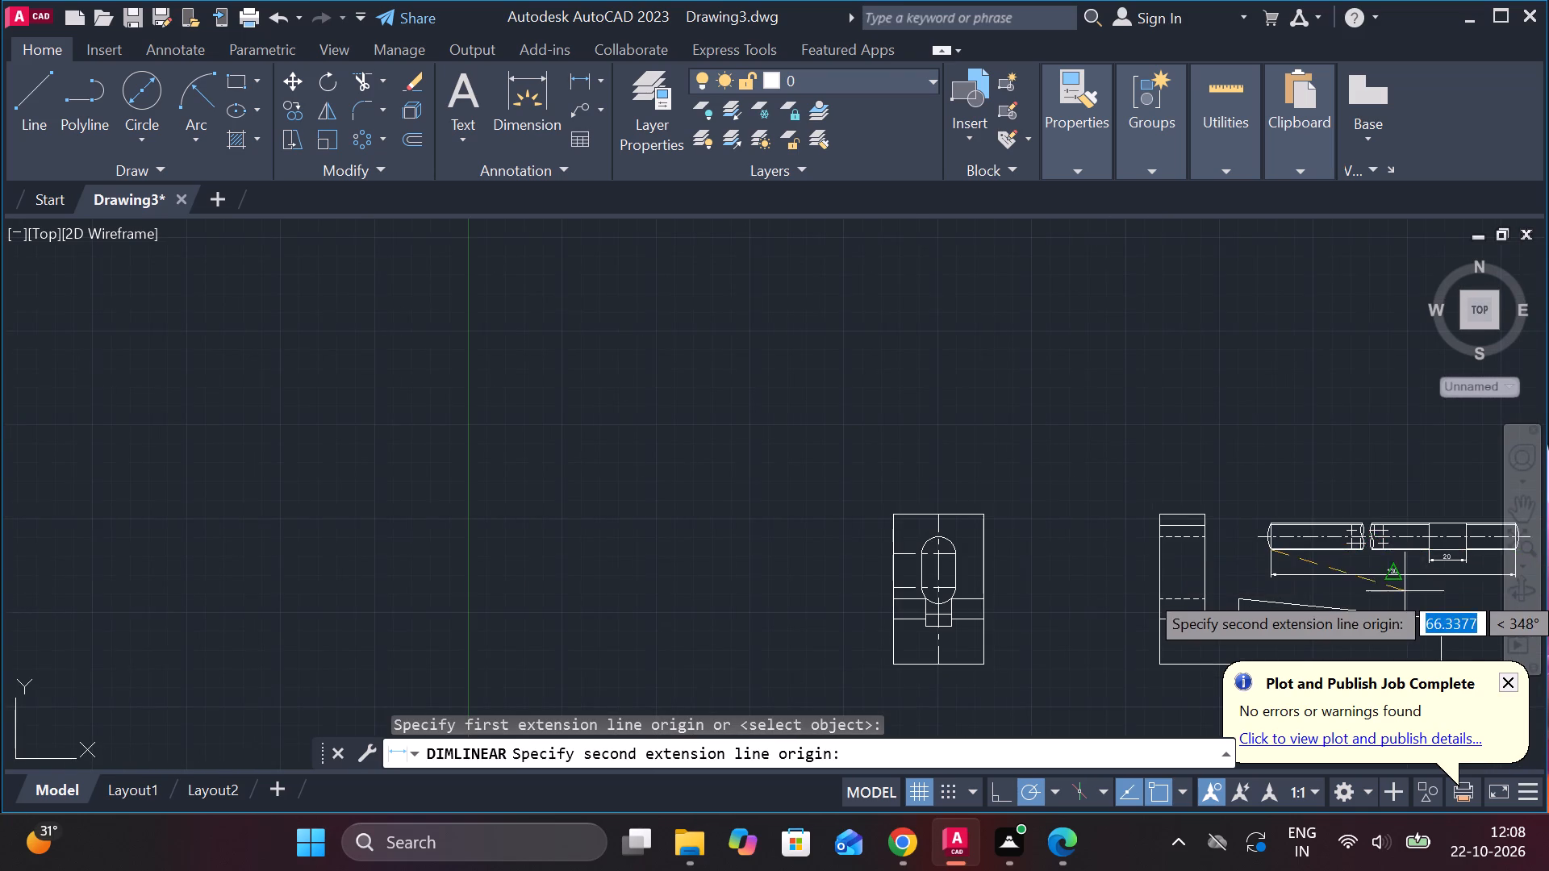
pyautogui.scroll(5, 1406, 591)
pyautogui.scroll(-6, 1406, 562)
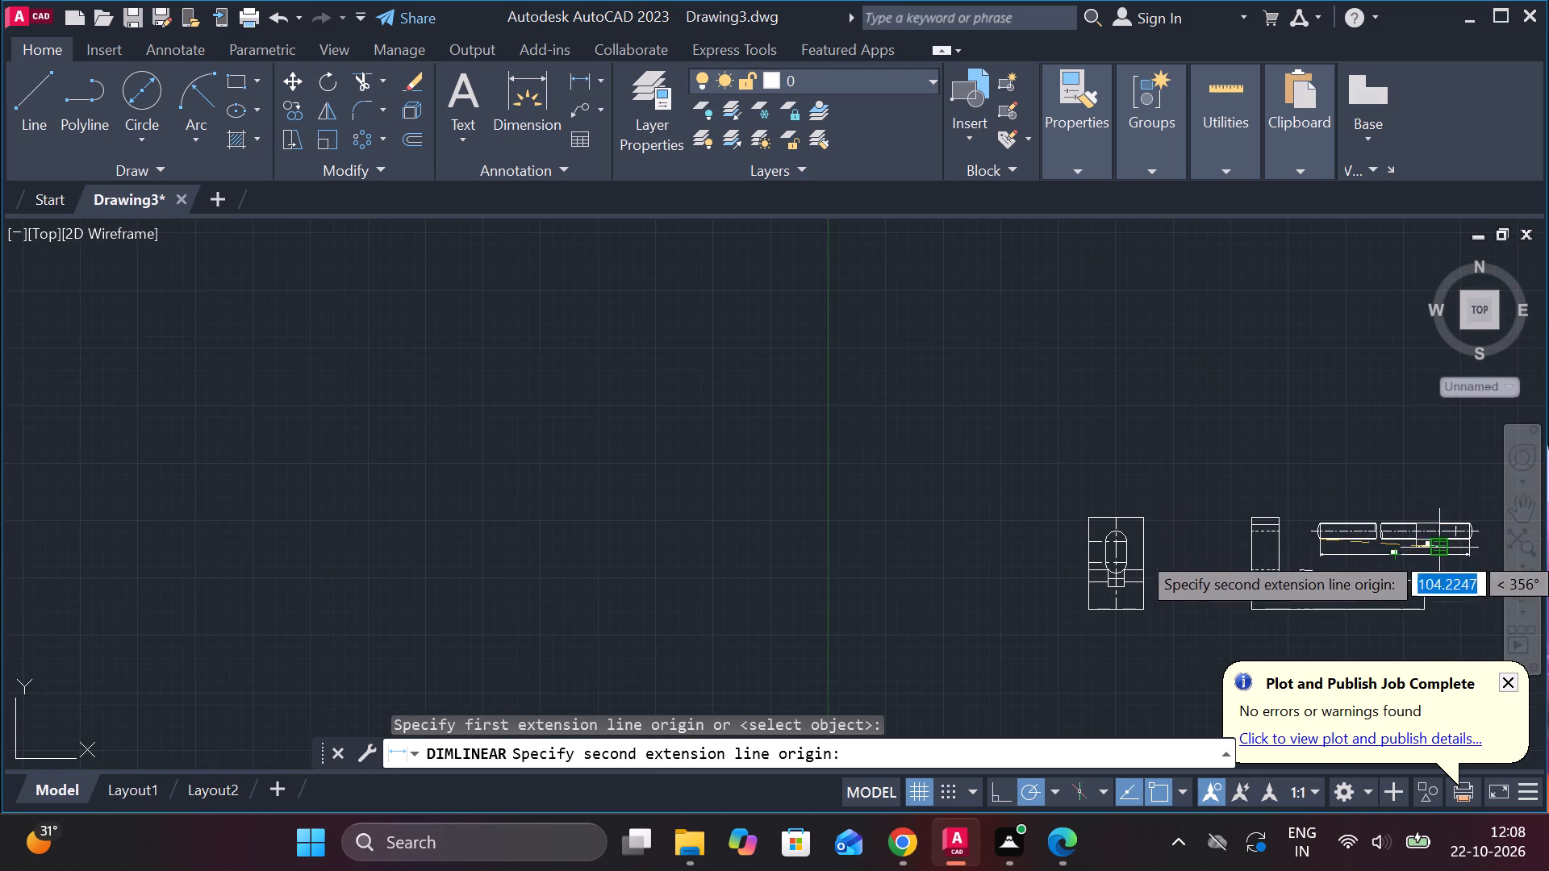
pyautogui.scroll(-2, 826, 518)
pyautogui.scroll(-2, 985, 550)
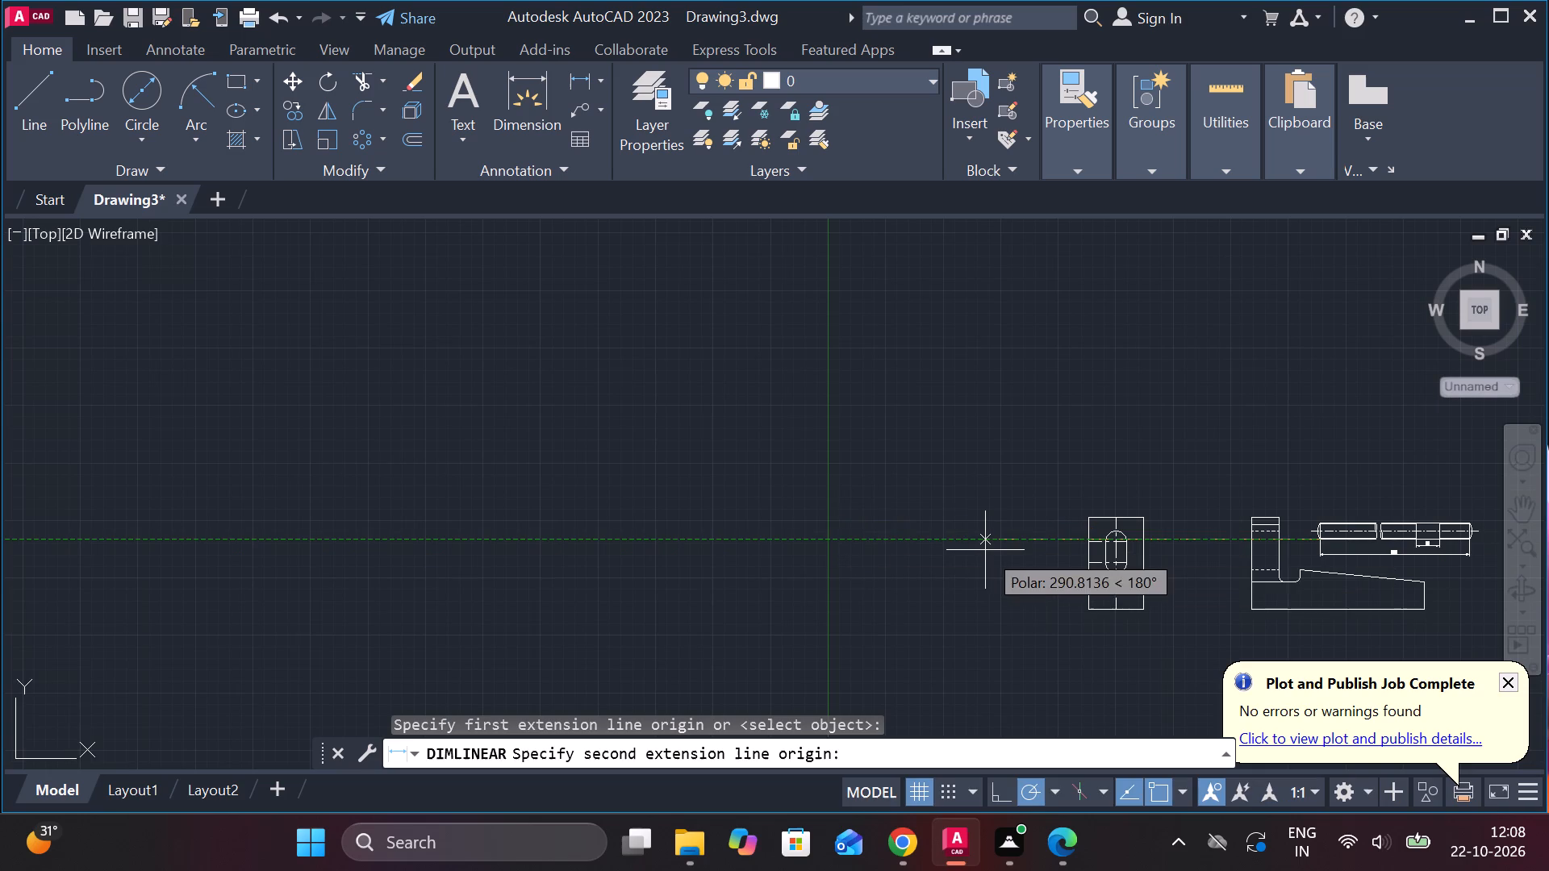
pyautogui.scroll(4, 985, 550)
pyautogui.scroll(-4, 985, 550)
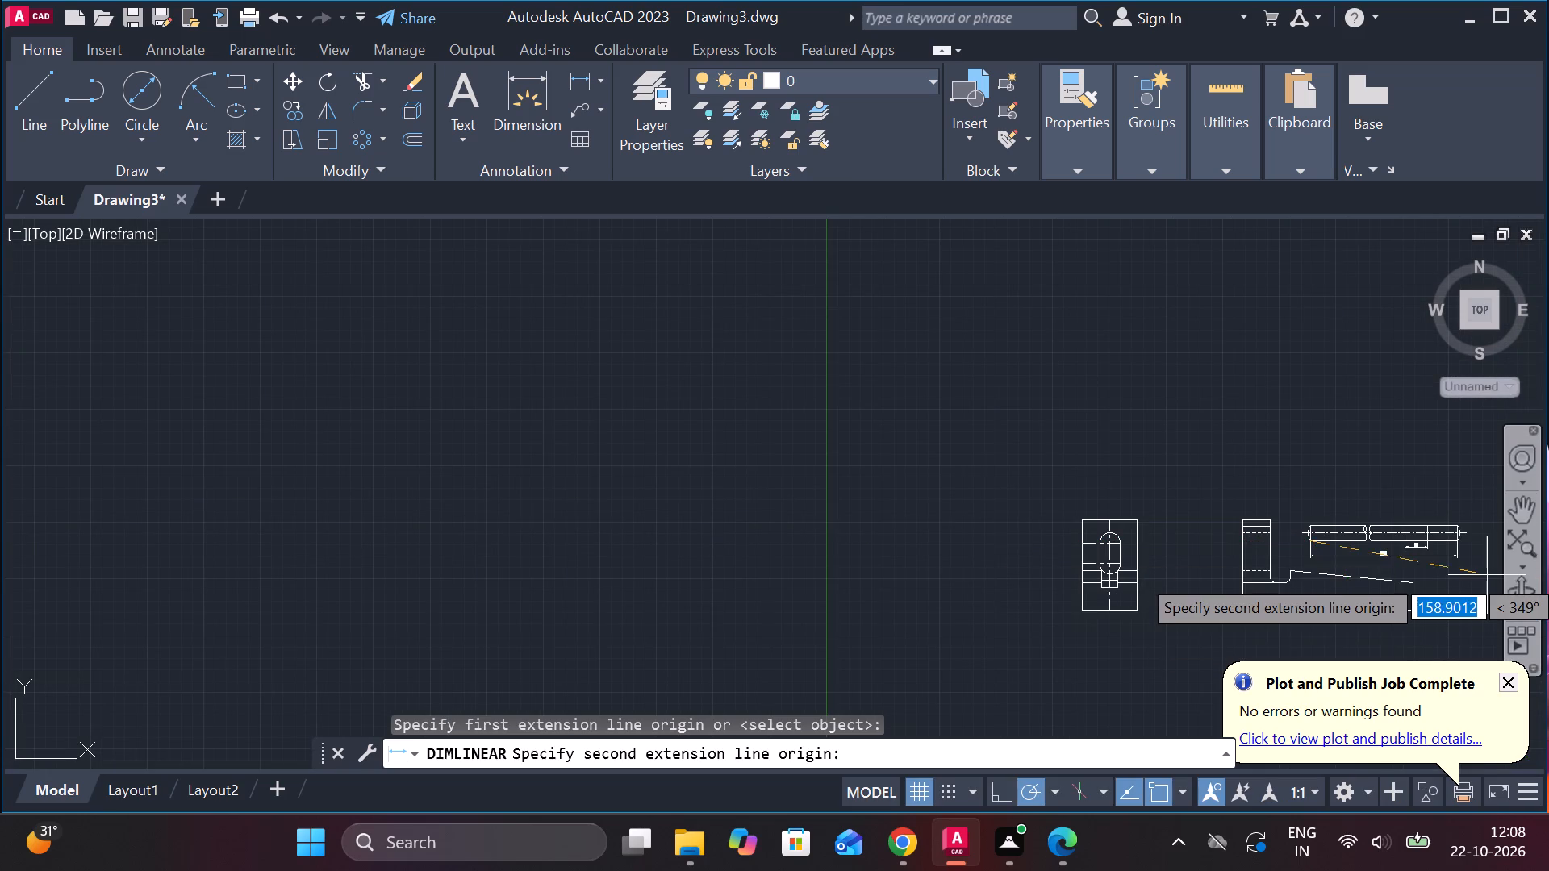
pyautogui.scroll(4, 1485, 573)
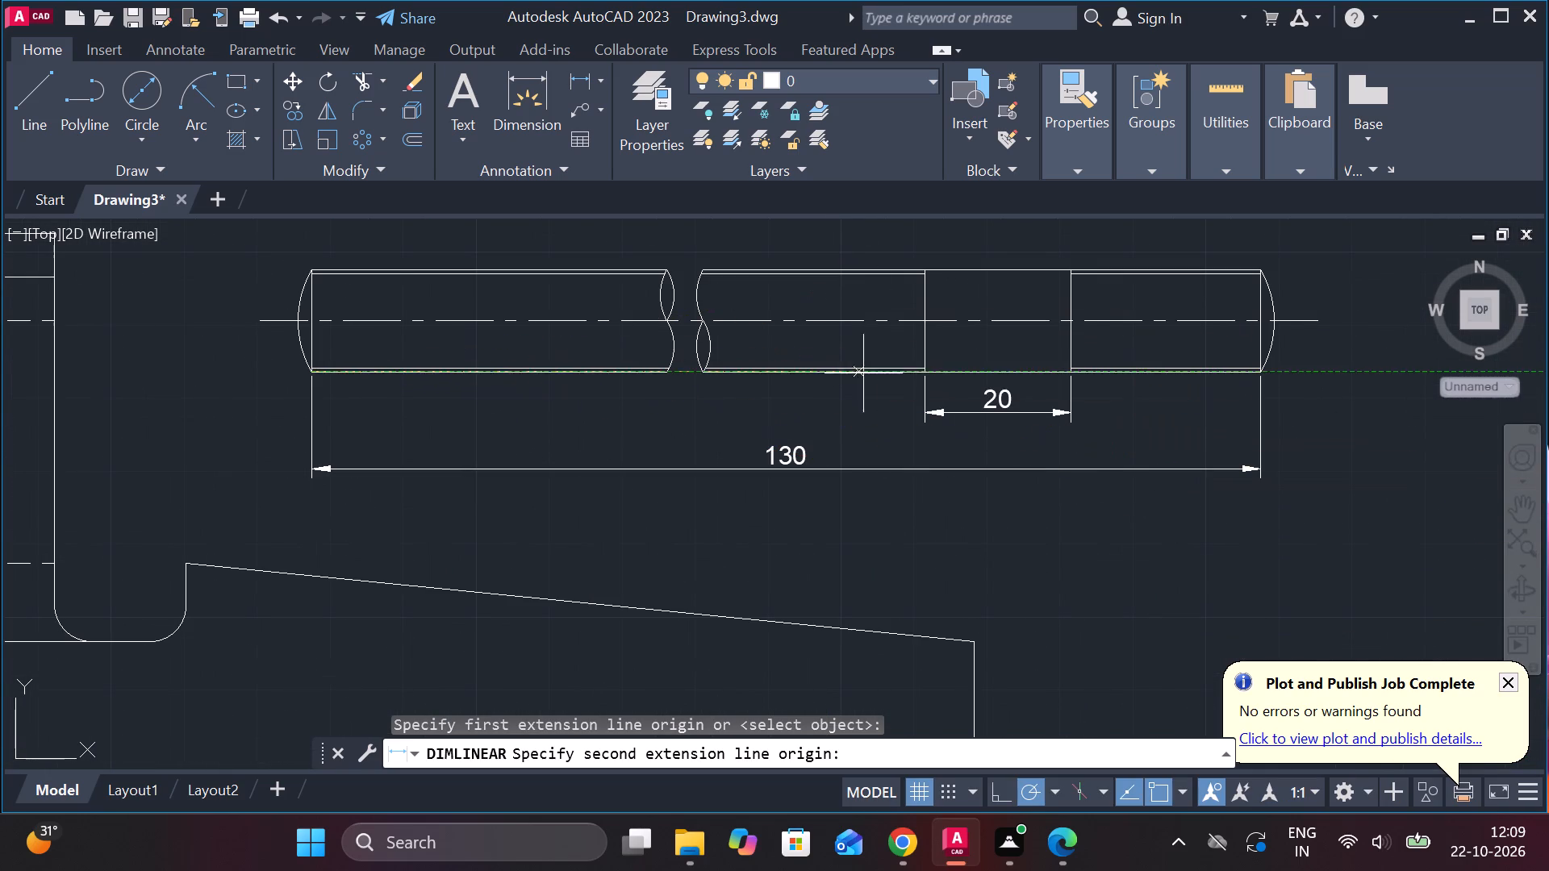
pyautogui.scroll(3, 933, 382)
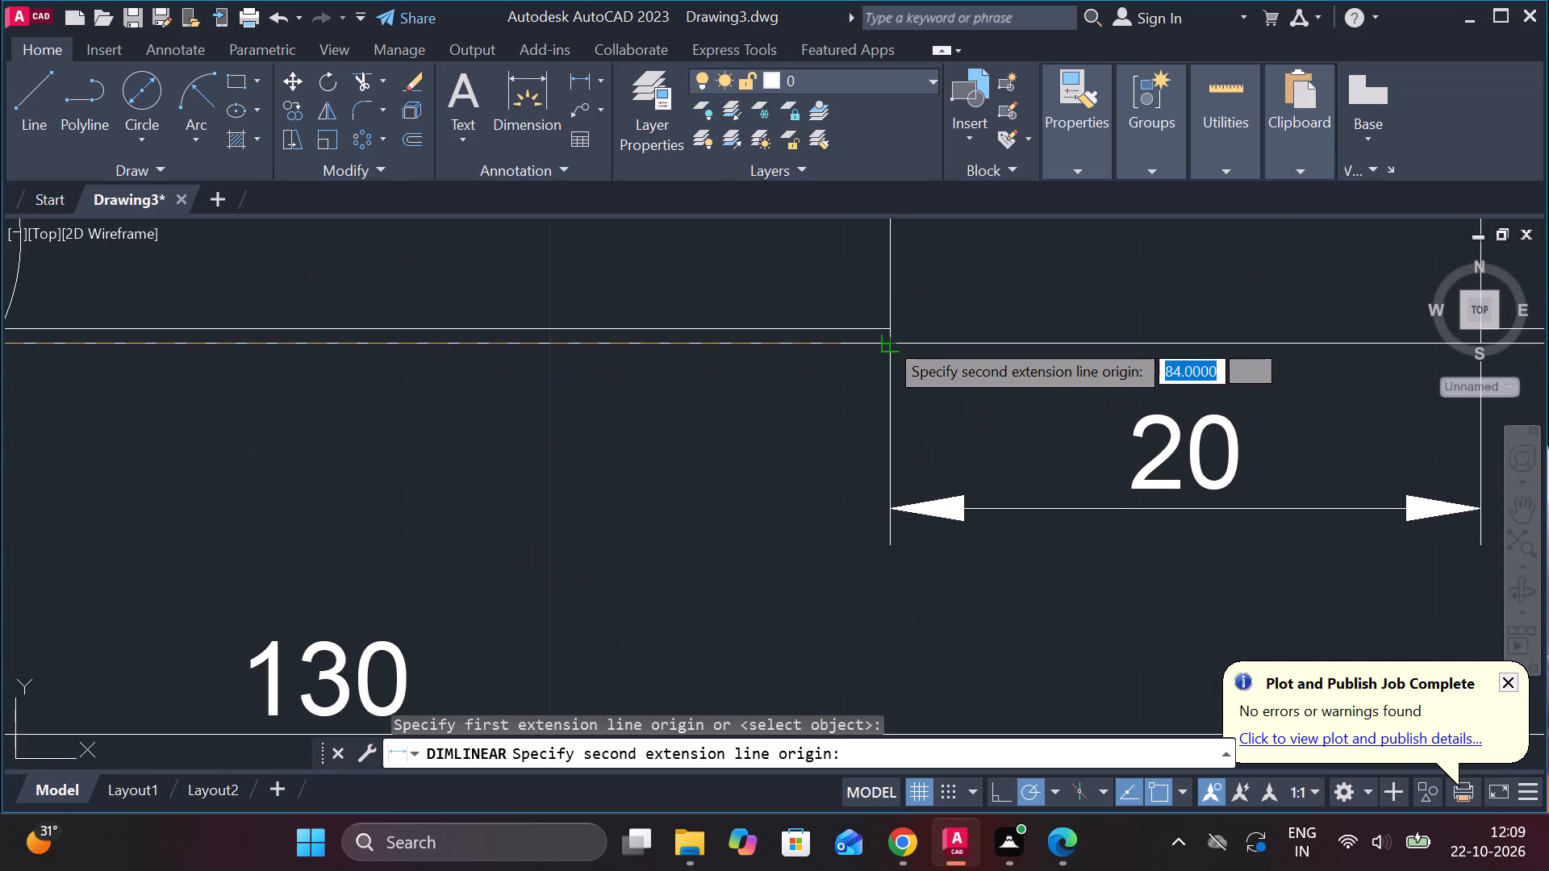
pyautogui.click(886, 339)
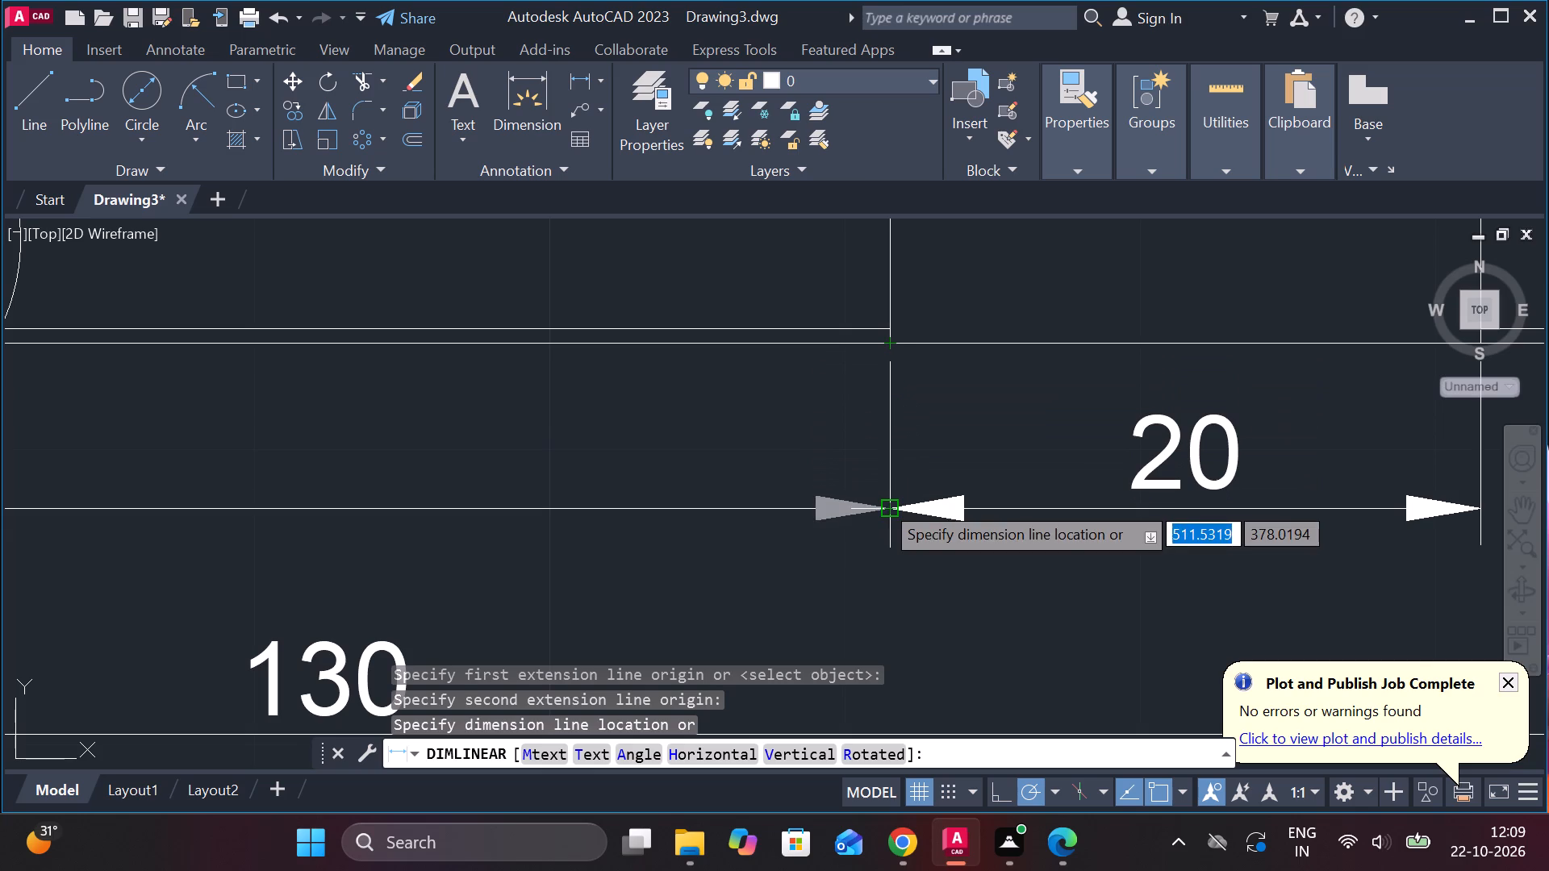
pyautogui.click(882, 502)
# Add a vertical linear dimension for the strip's height between its right end-arc corners, placed just beyond the centre line's right end.
pyautogui.scroll(-3, 1249, 607)
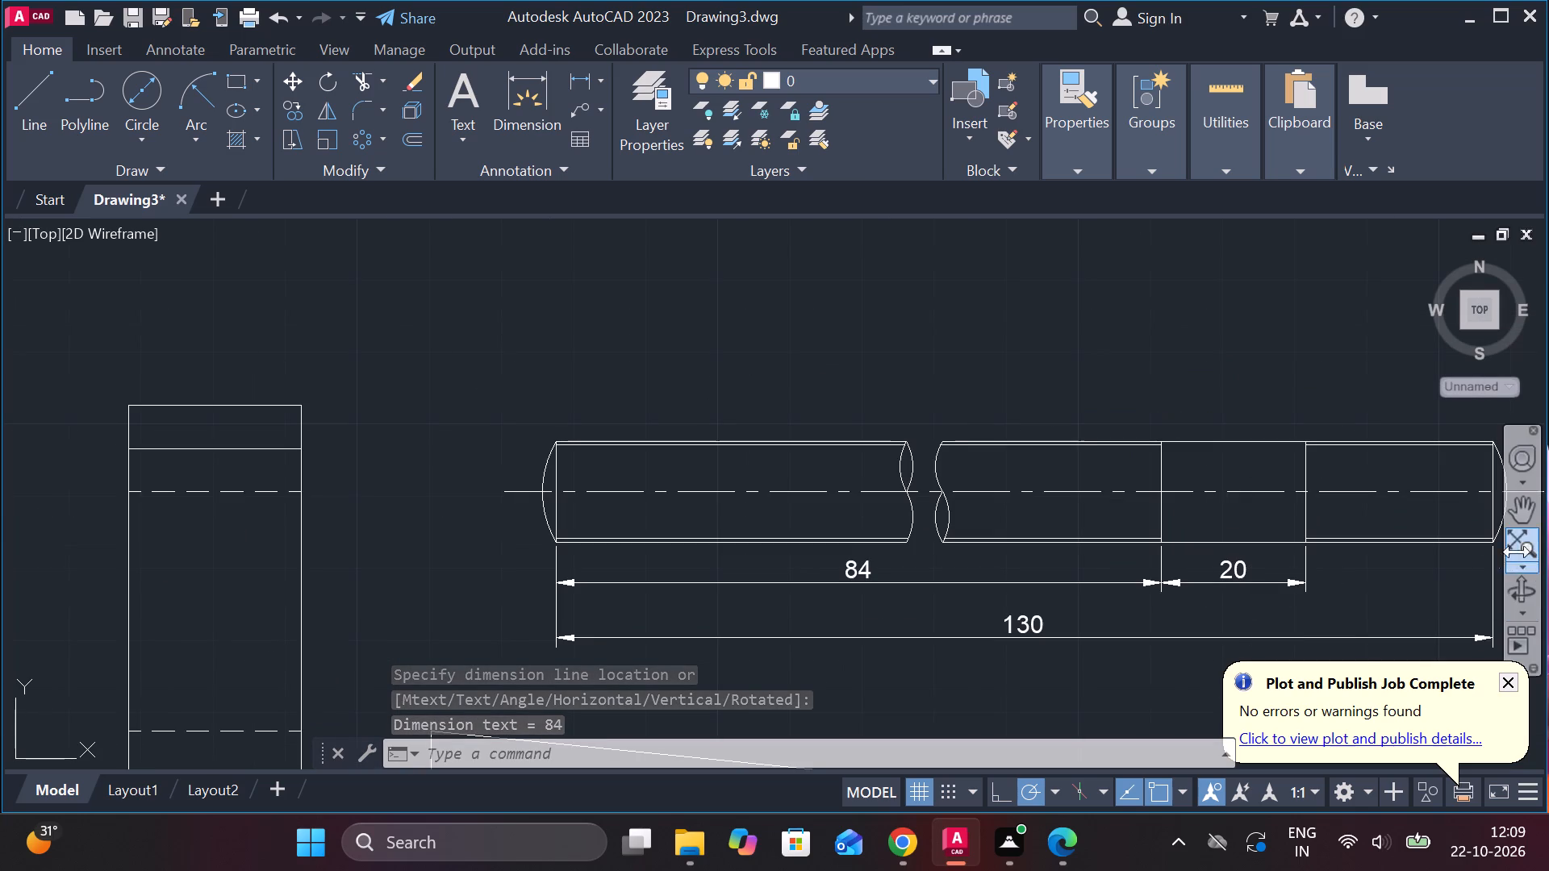
pyautogui.scroll(-3, 508, 521)
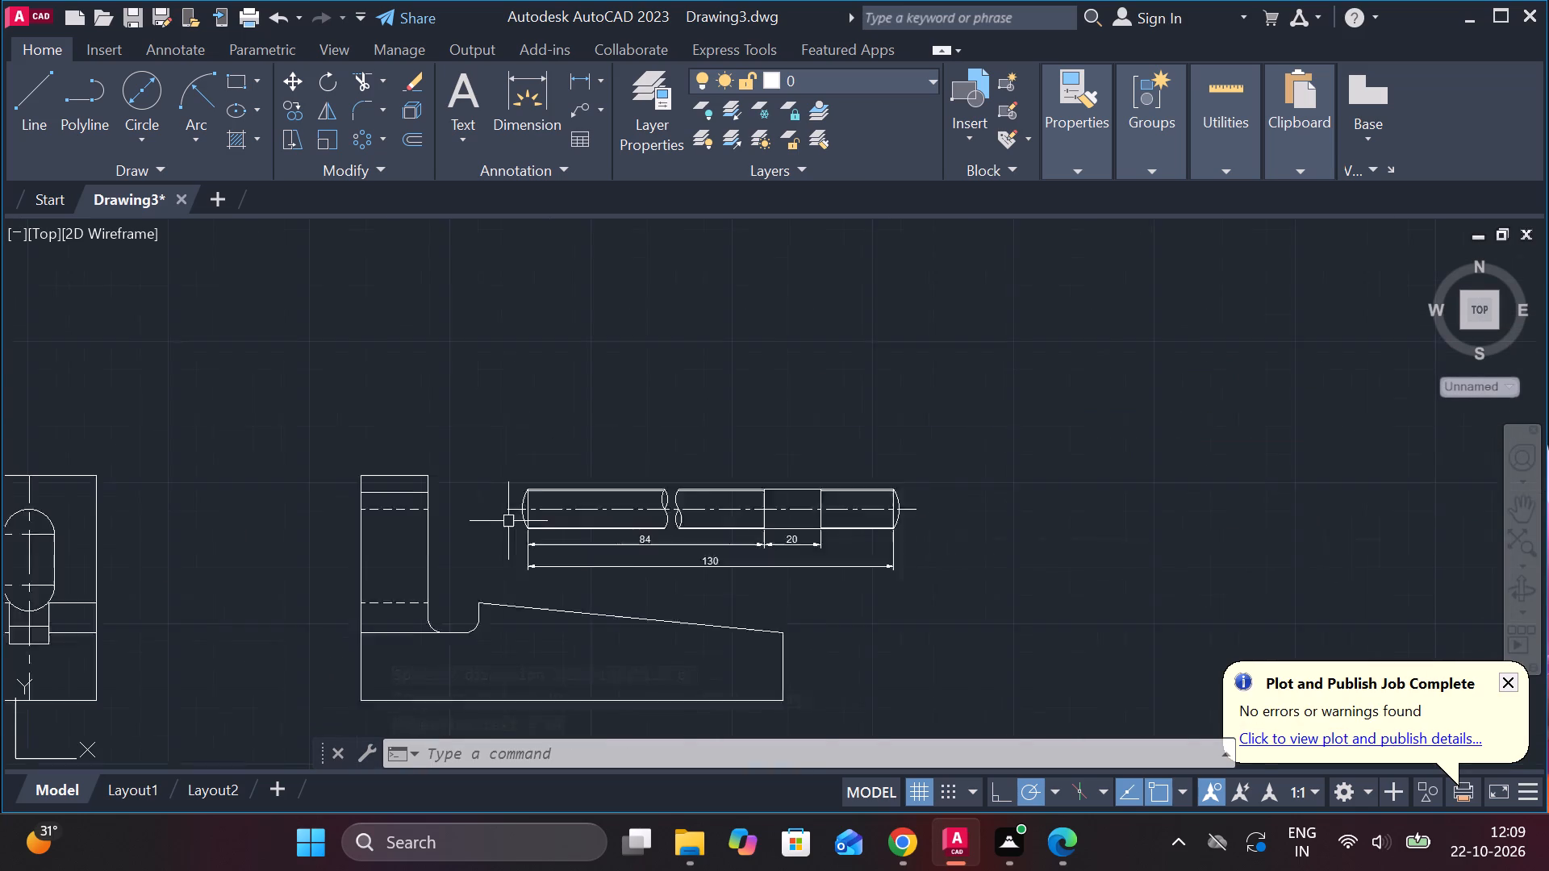
pyautogui.scroll(3, 802, 537)
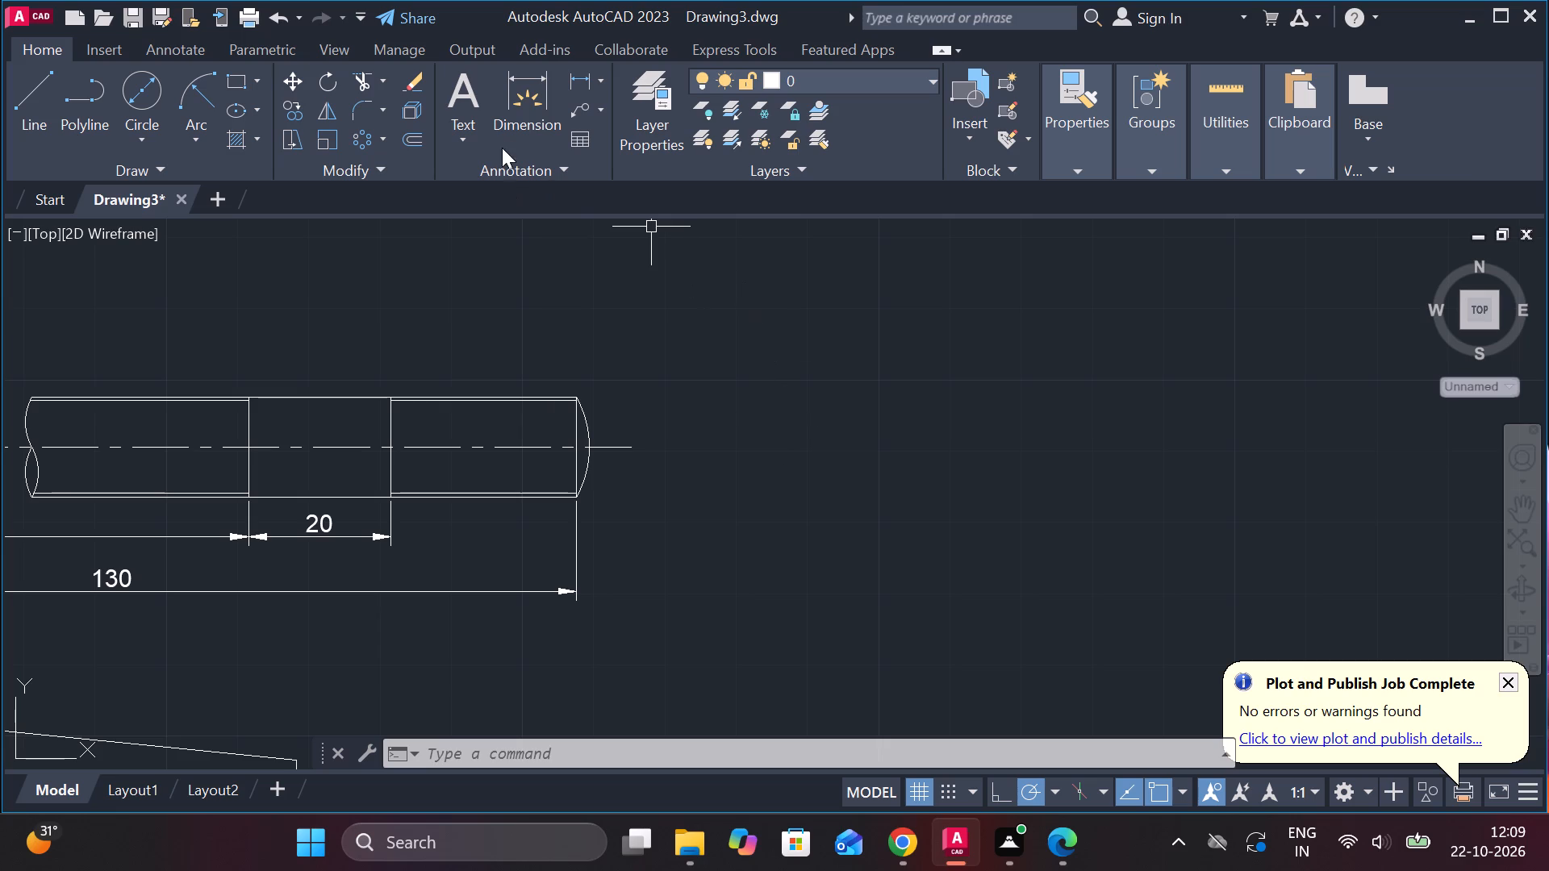
pyautogui.click(591, 82)
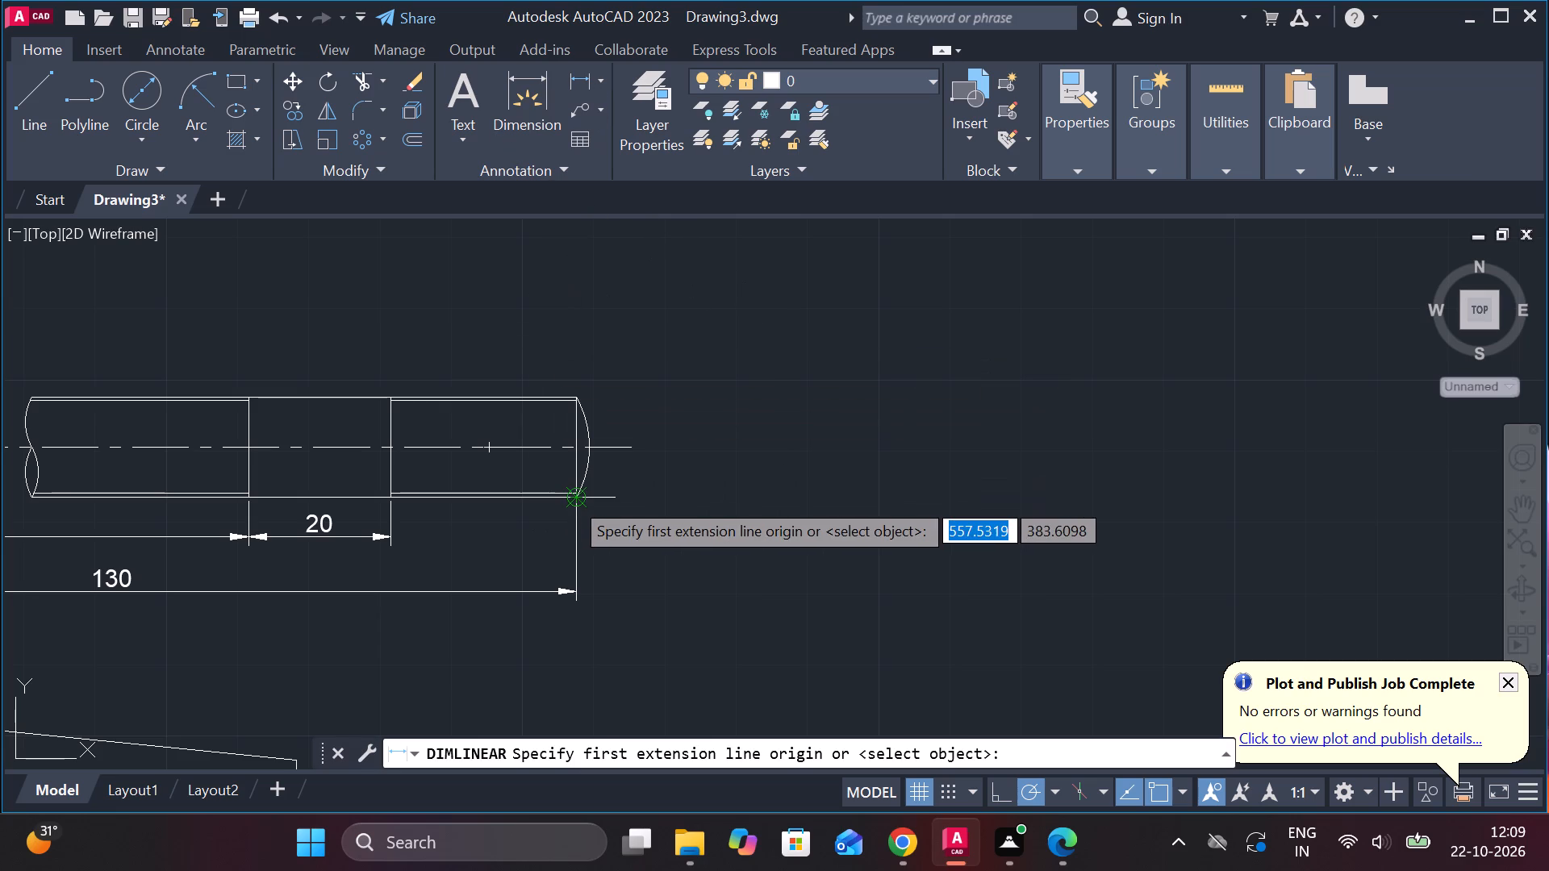
pyautogui.scroll(3, 571, 498)
pyautogui.click(571, 498)
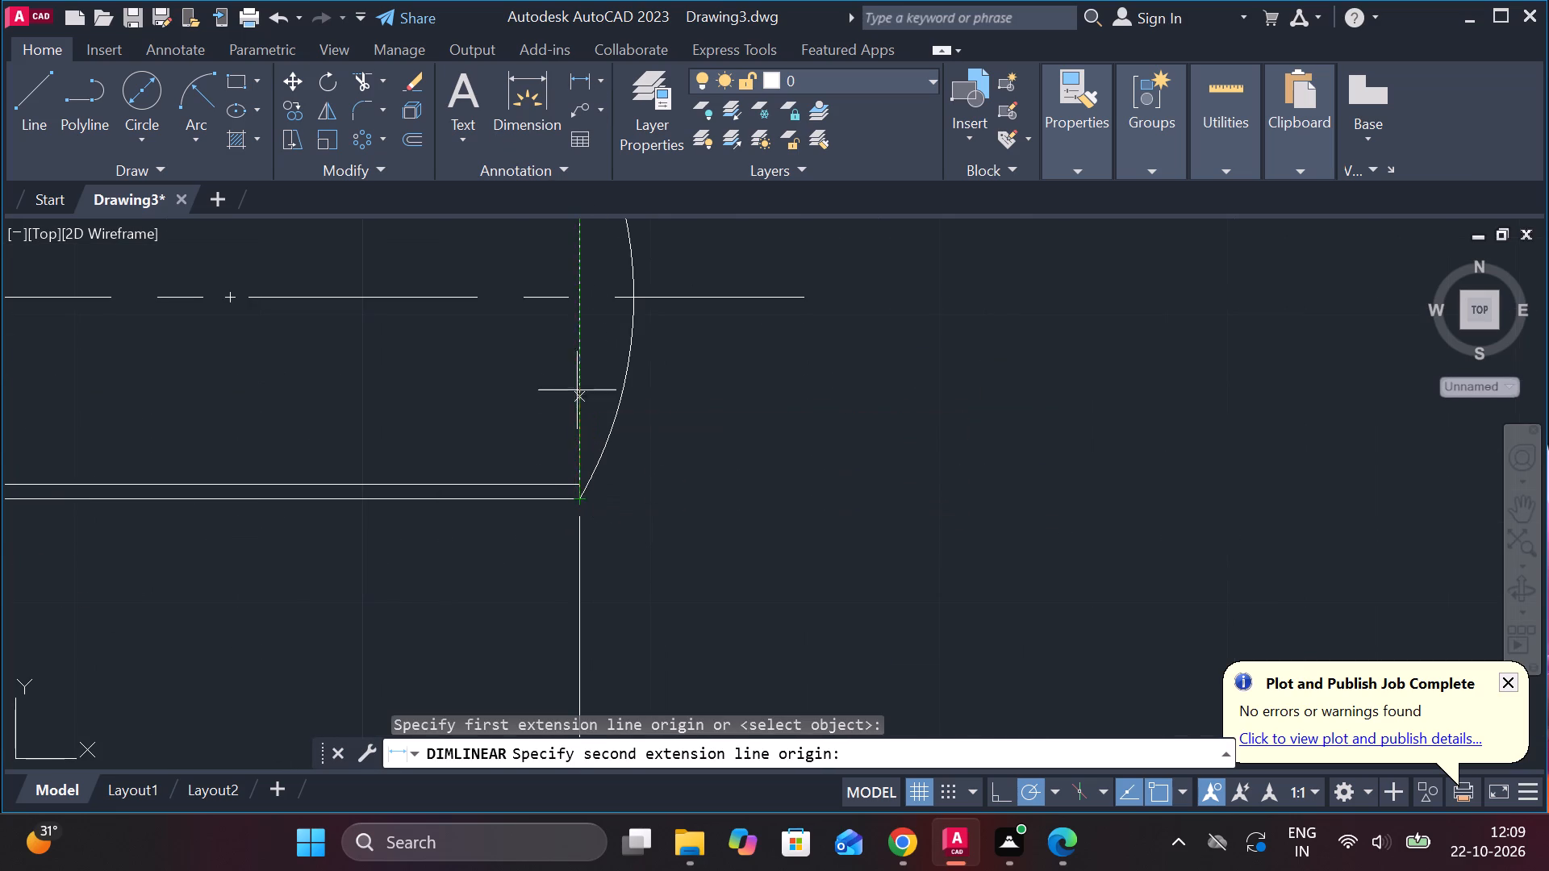
pyautogui.scroll(-3, 613, 267)
pyautogui.scroll(2, 617, 213)
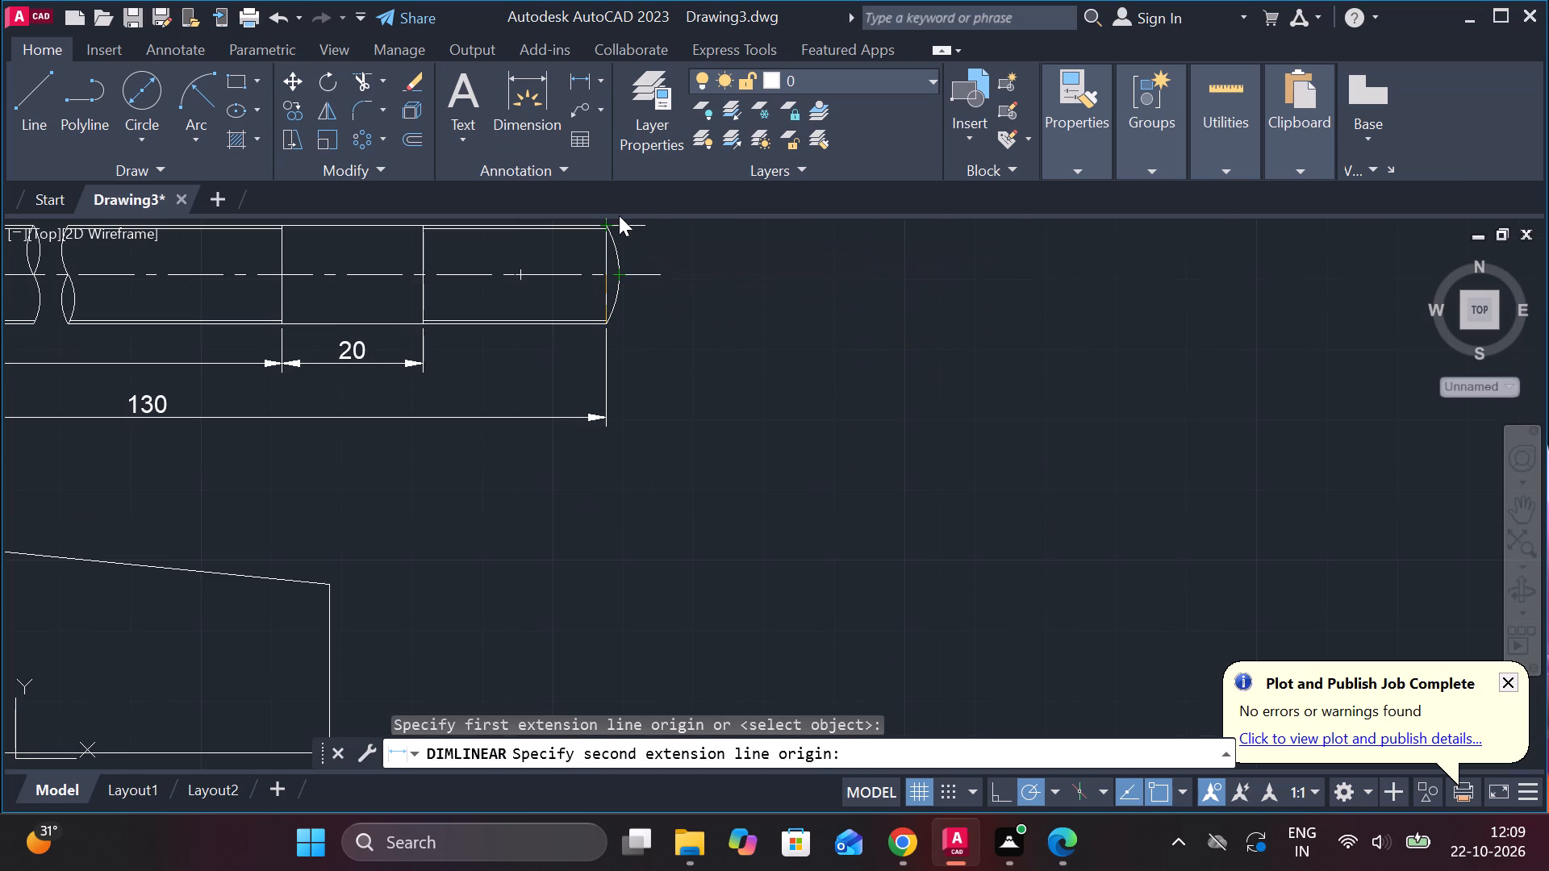
pyautogui.scroll(2, 670, 417)
pyautogui.scroll(-4, 670, 417)
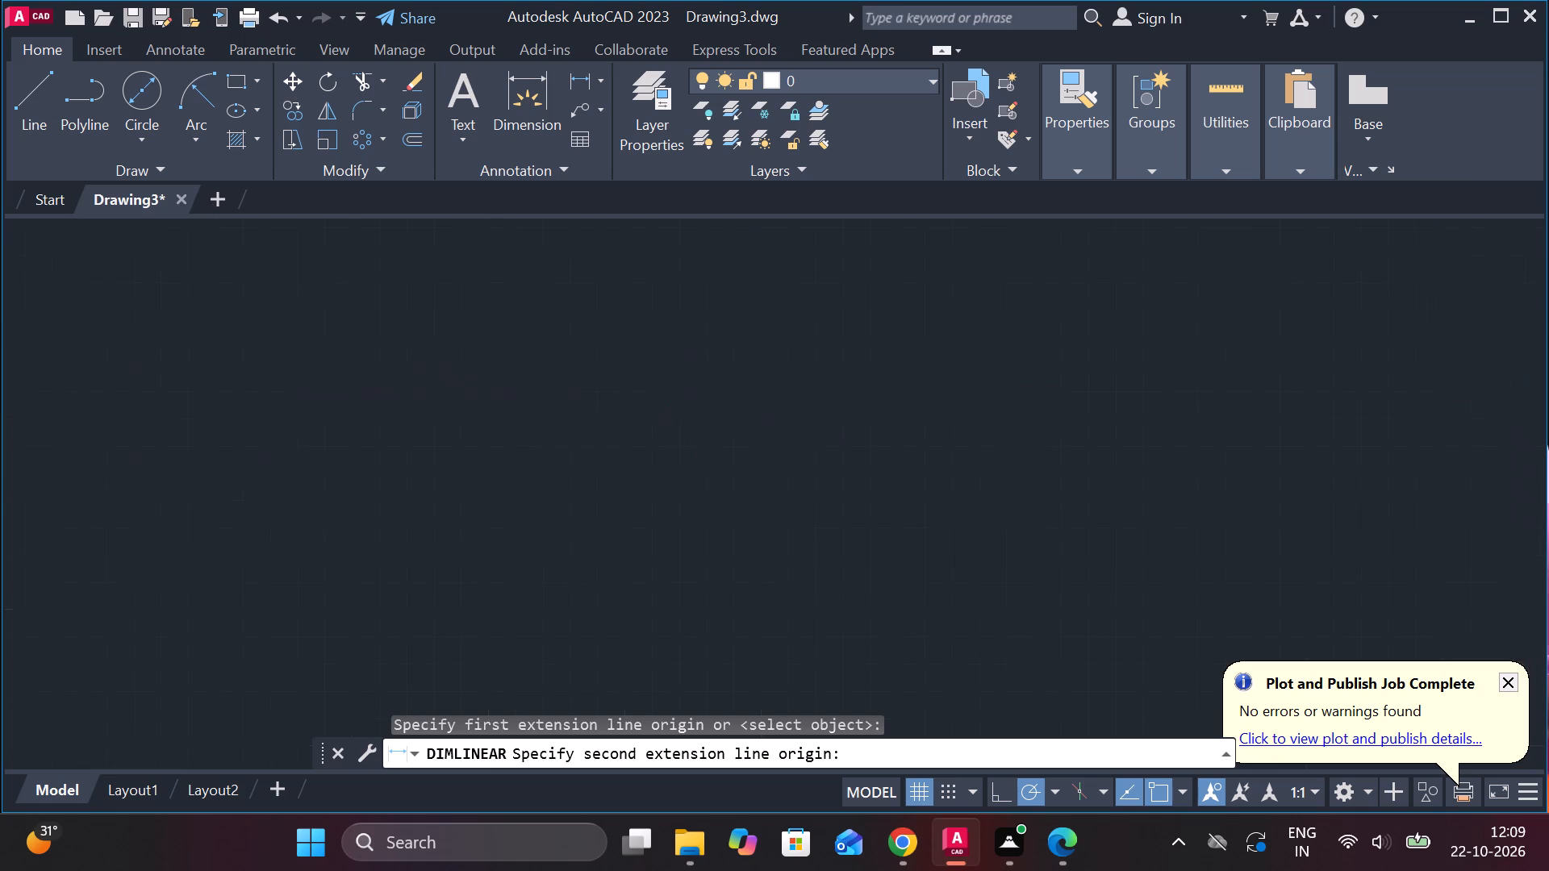
pyautogui.scroll(2, 616, 288)
pyautogui.scroll(4, 740, 486)
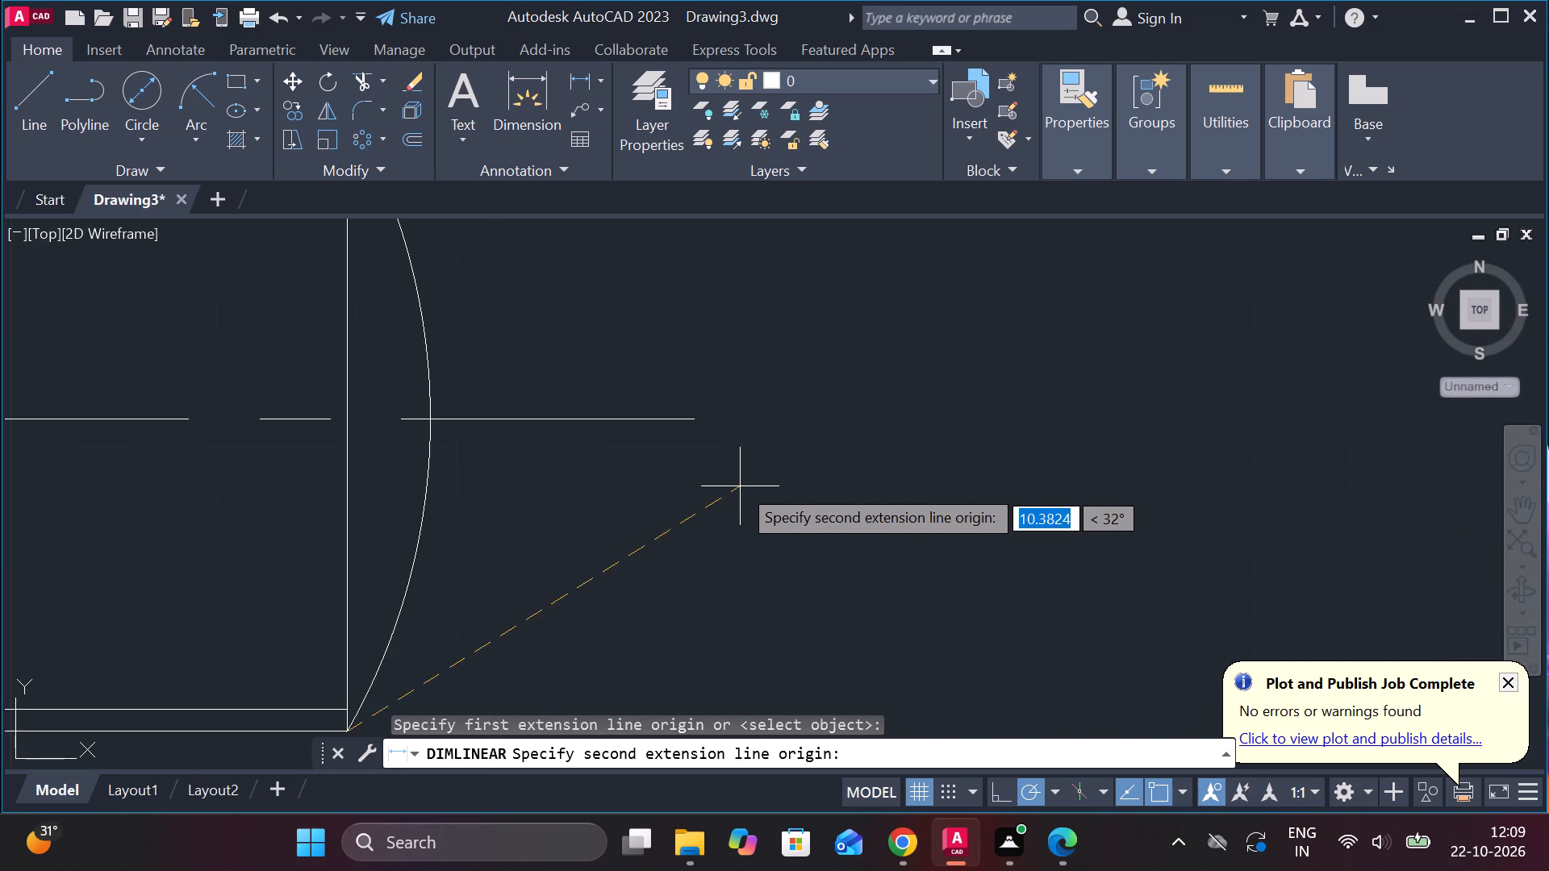
pyautogui.scroll(-3, 695, 467)
pyautogui.scroll(1, 604, 382)
pyautogui.click(604, 382)
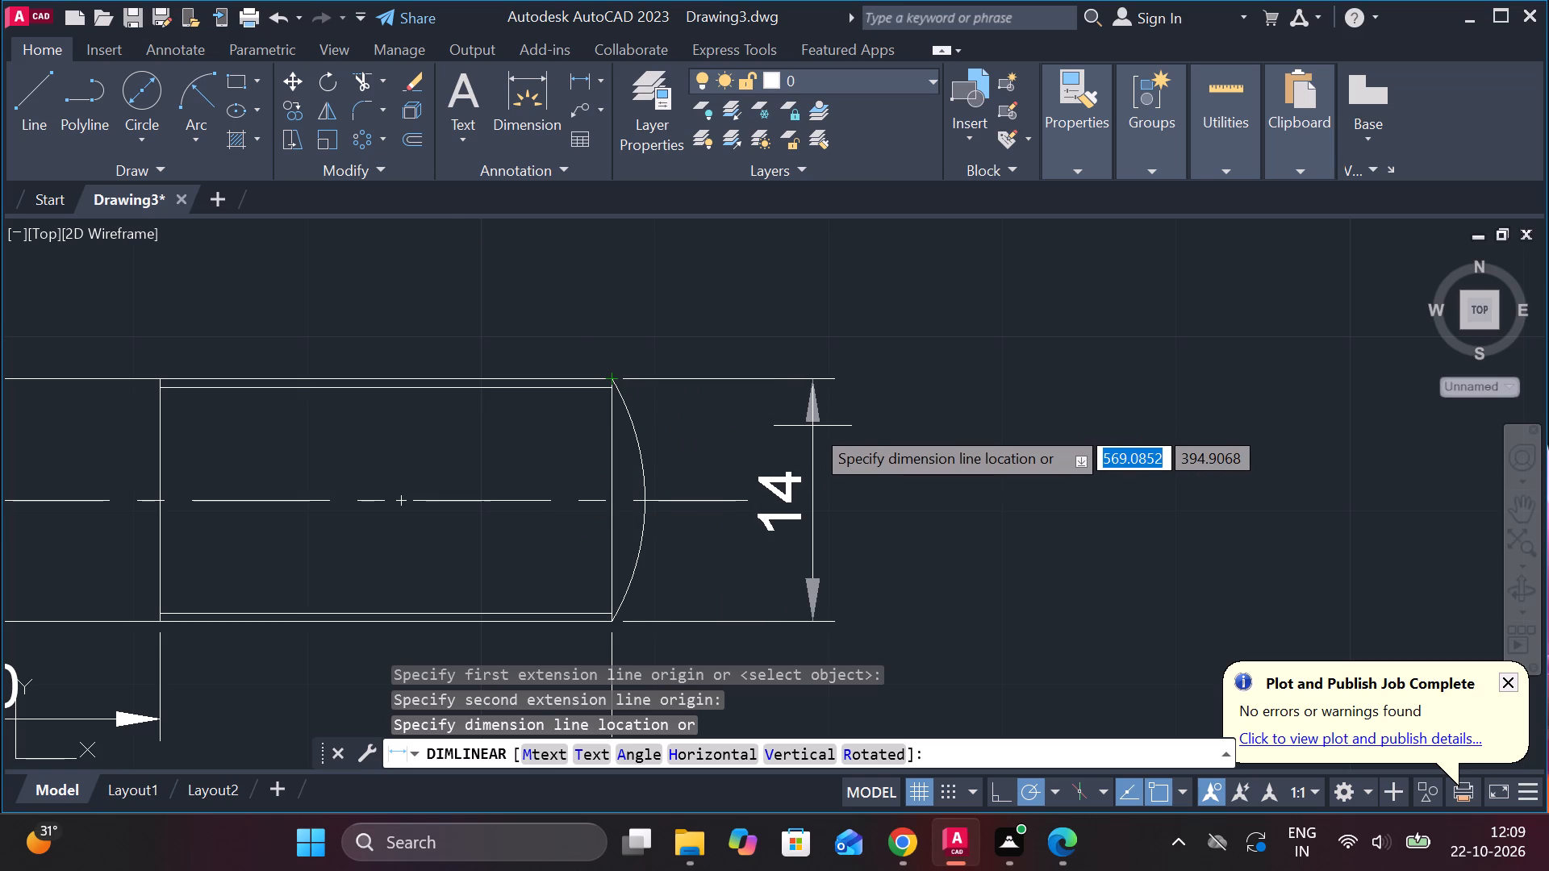
pyautogui.click(817, 426)
# Add a linear dimension for the overall length of the original L-shaped view's bottom edge, placed below the view.
pyautogui.scroll(-3, 660, 569)
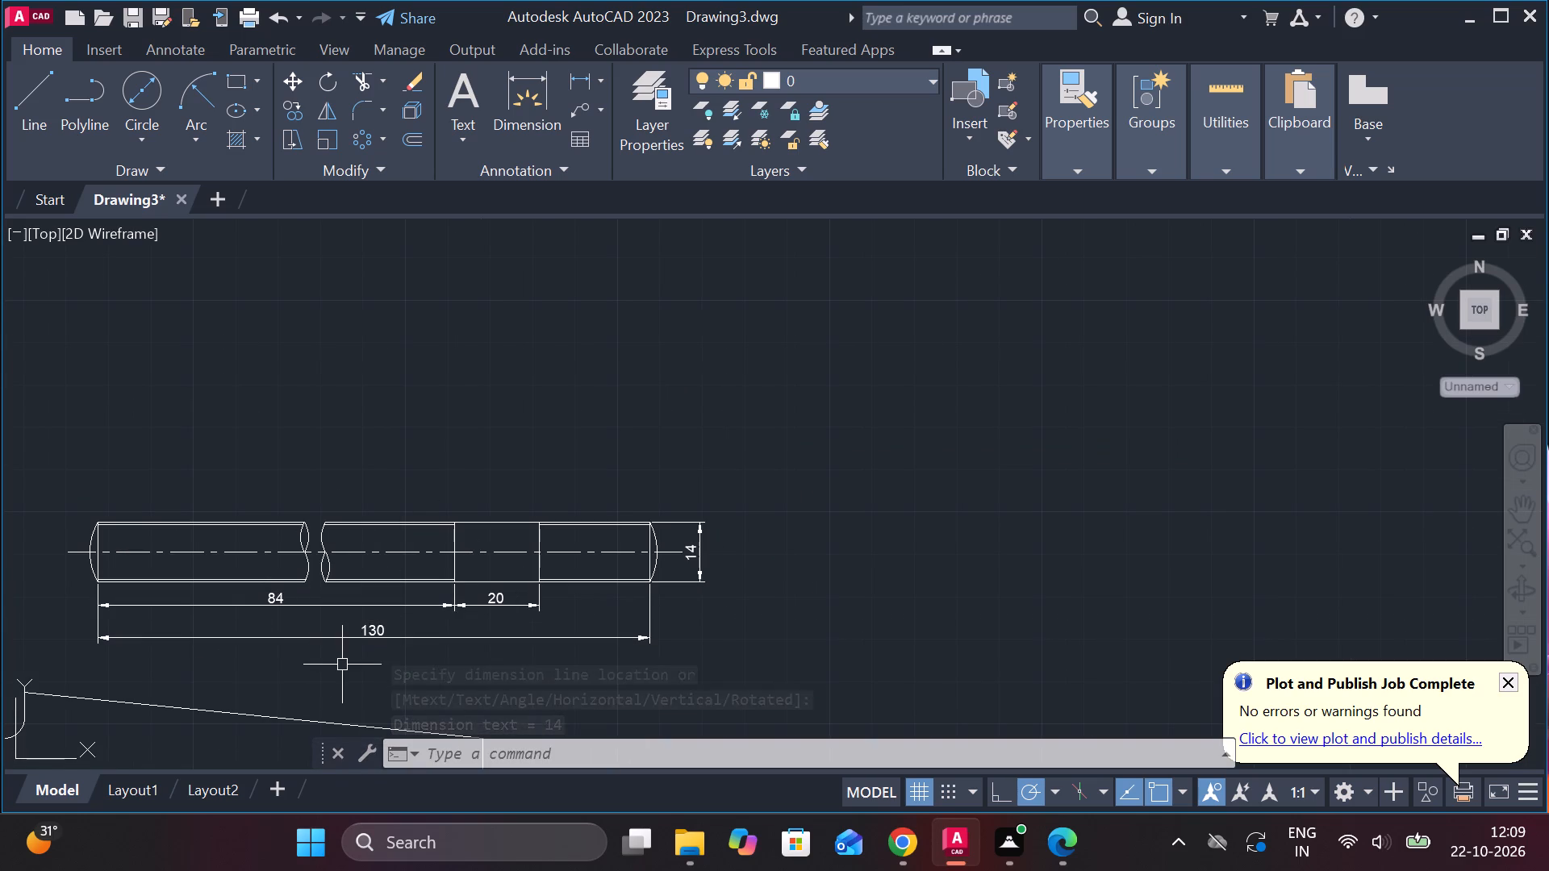
pyautogui.scroll(-2, 1322, 610)
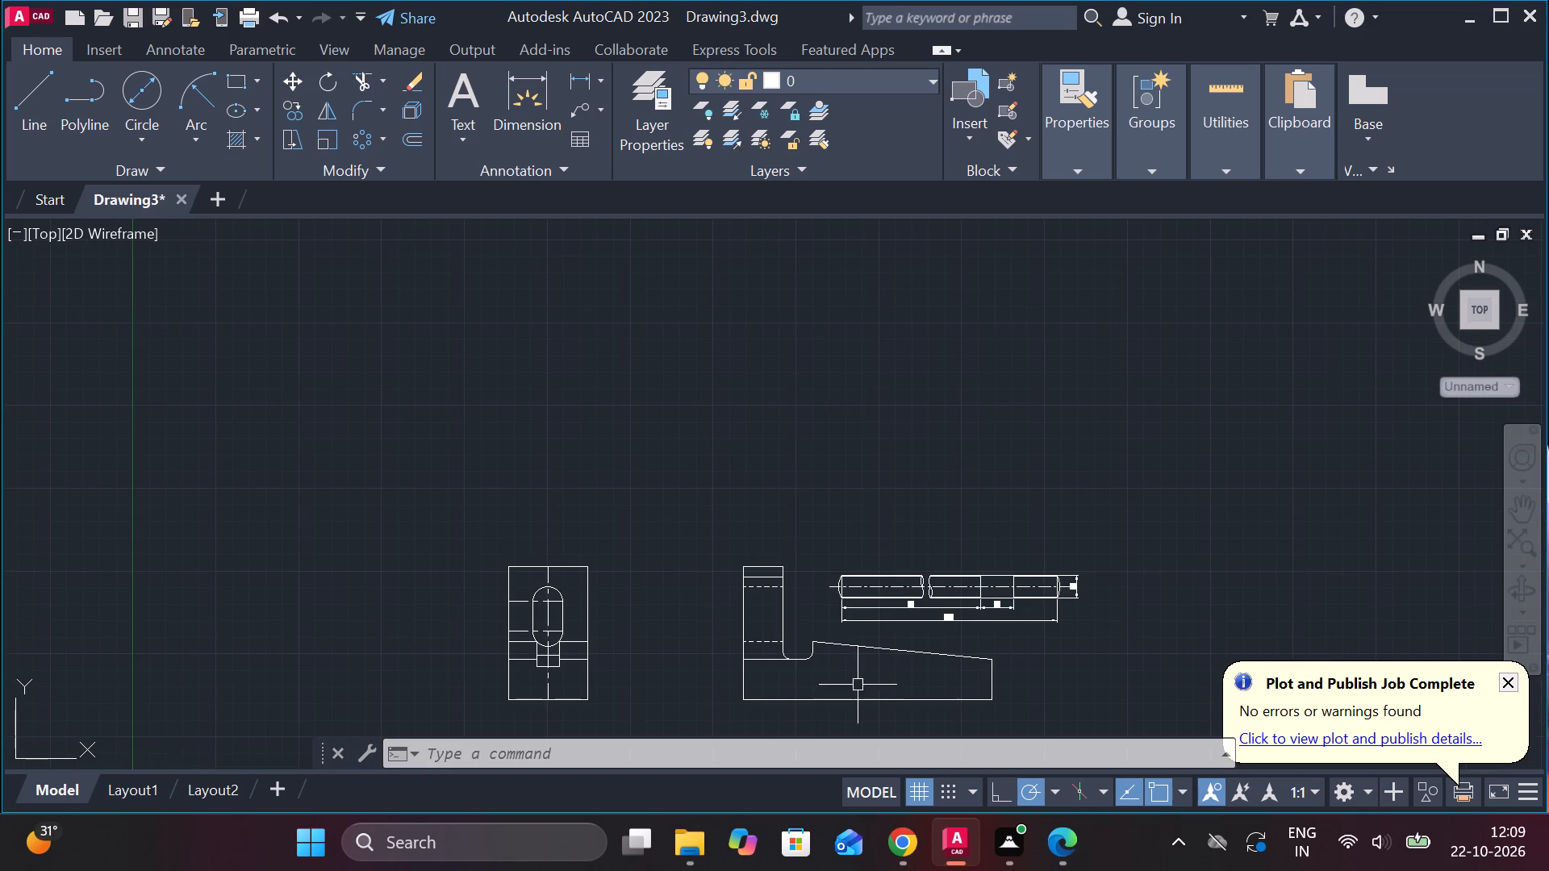
pyautogui.scroll(3, 858, 705)
pyautogui.scroll(-2, 868, 698)
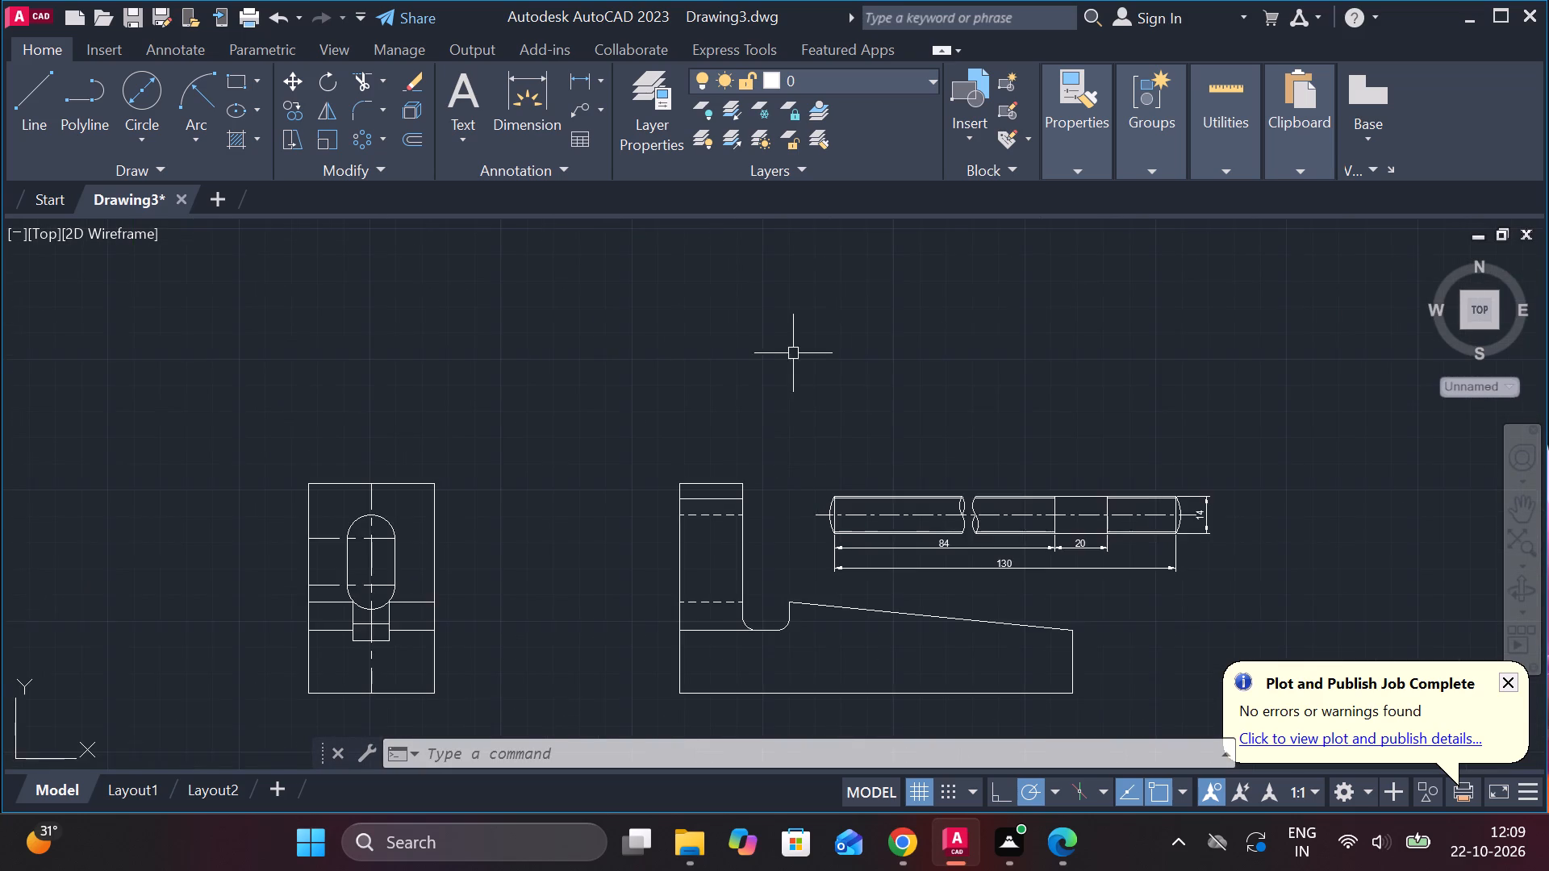
pyautogui.scroll(-2, 793, 348)
pyautogui.scroll(3, 844, 475)
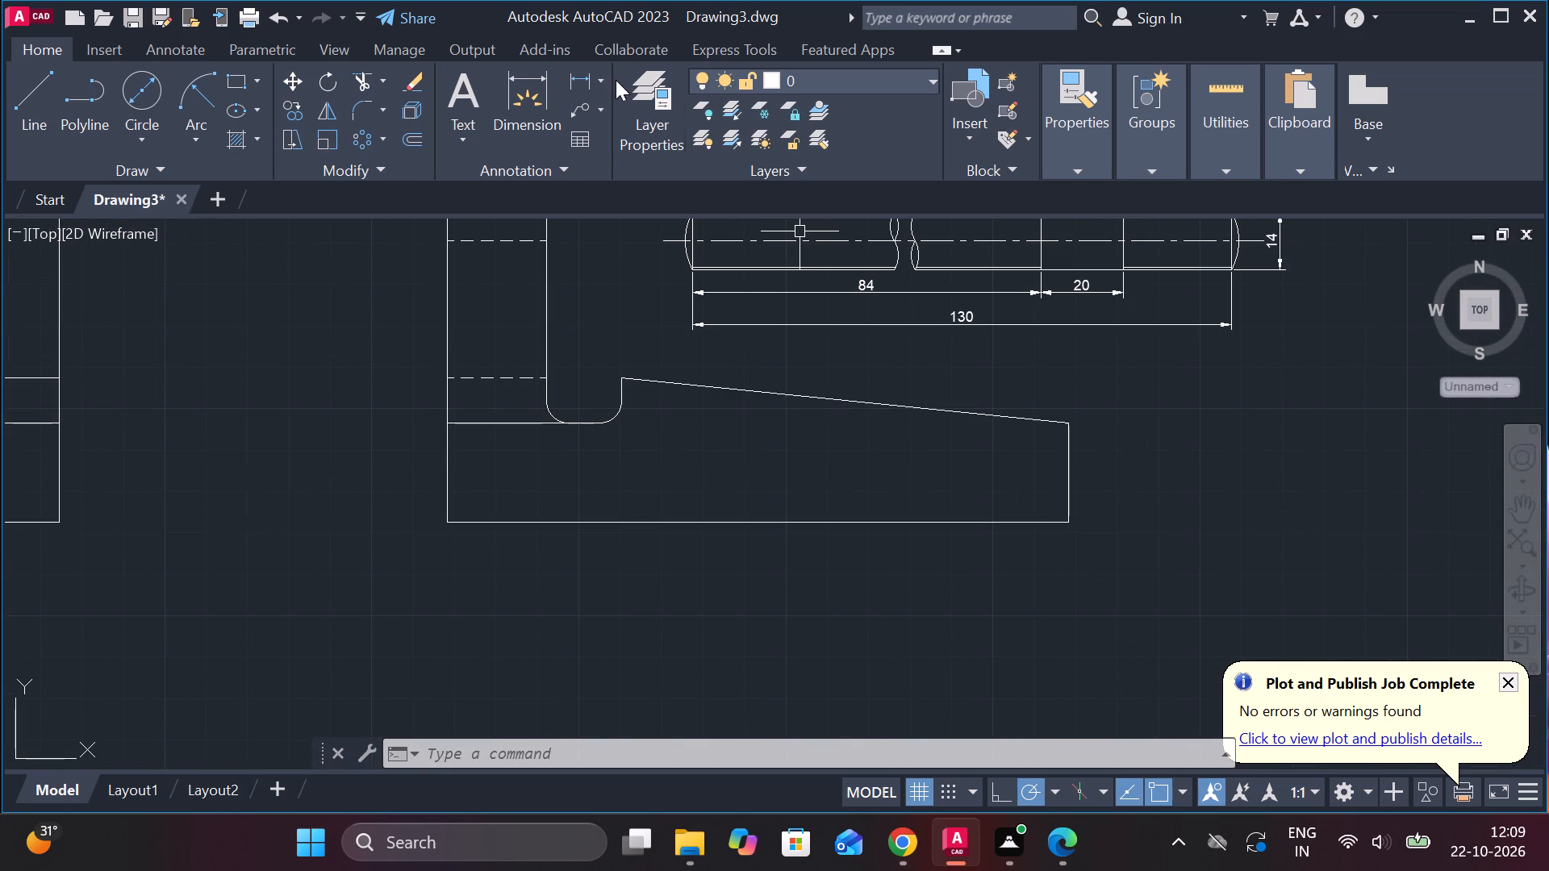
pyautogui.click(572, 83)
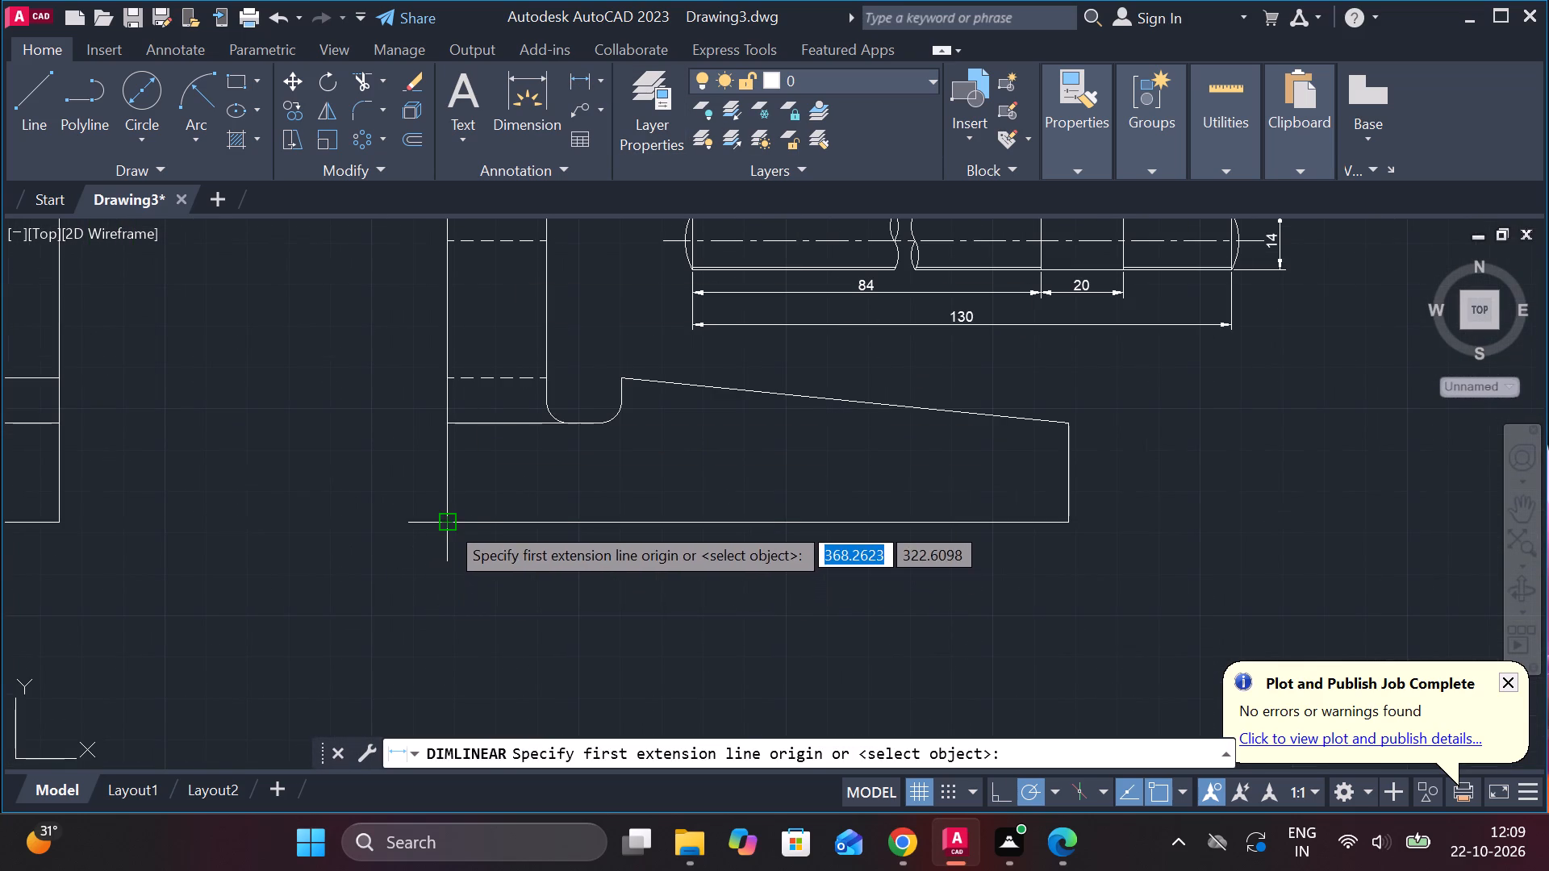
pyautogui.click(447, 523)
pyautogui.click(1065, 536)
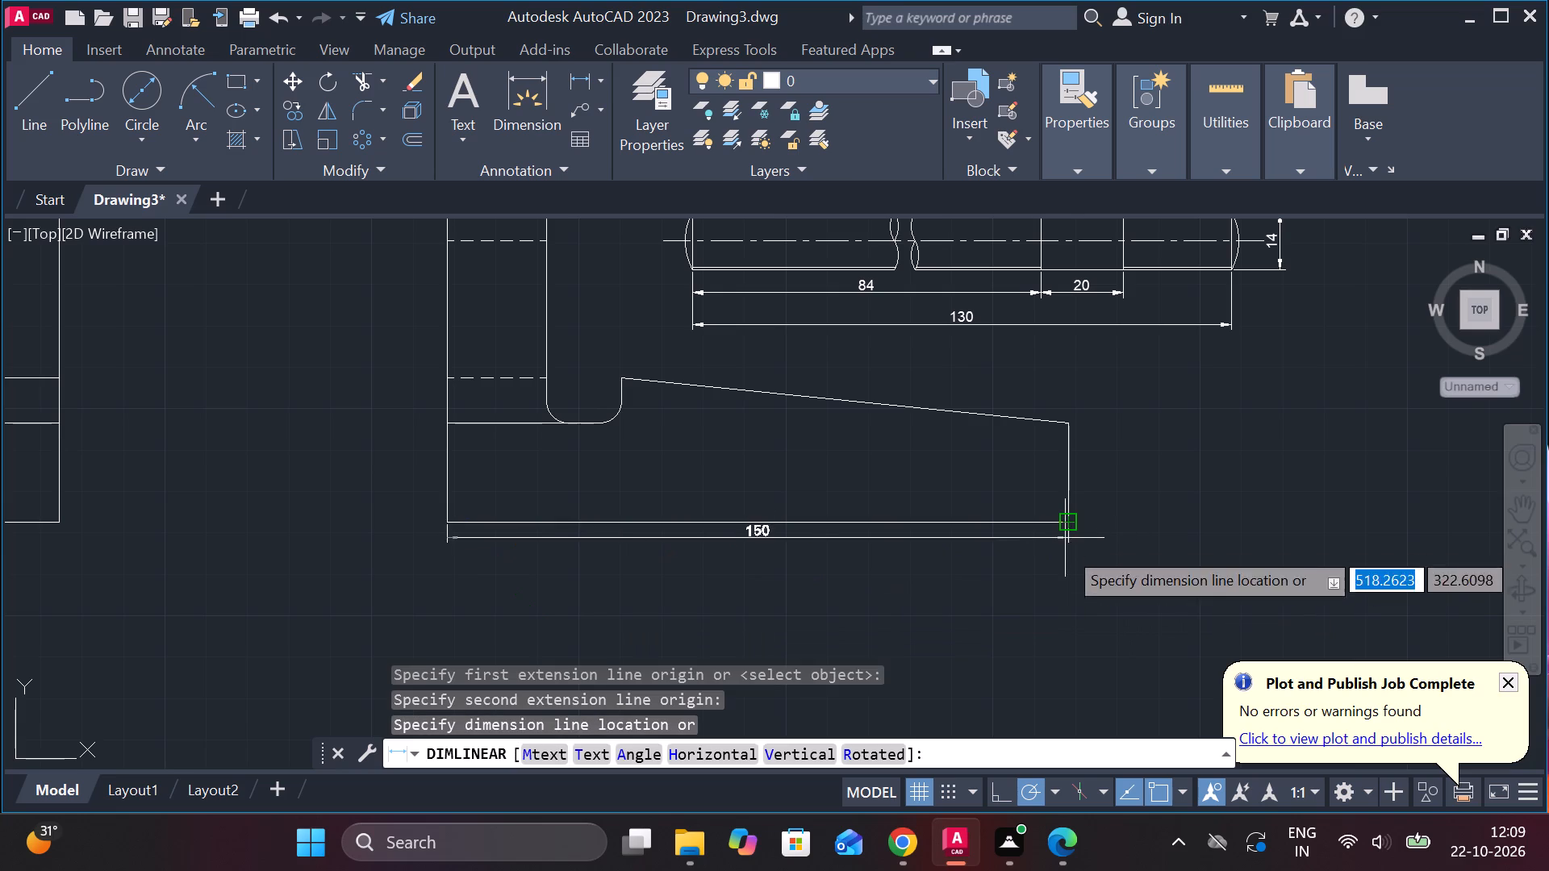
pyautogui.click(1067, 619)
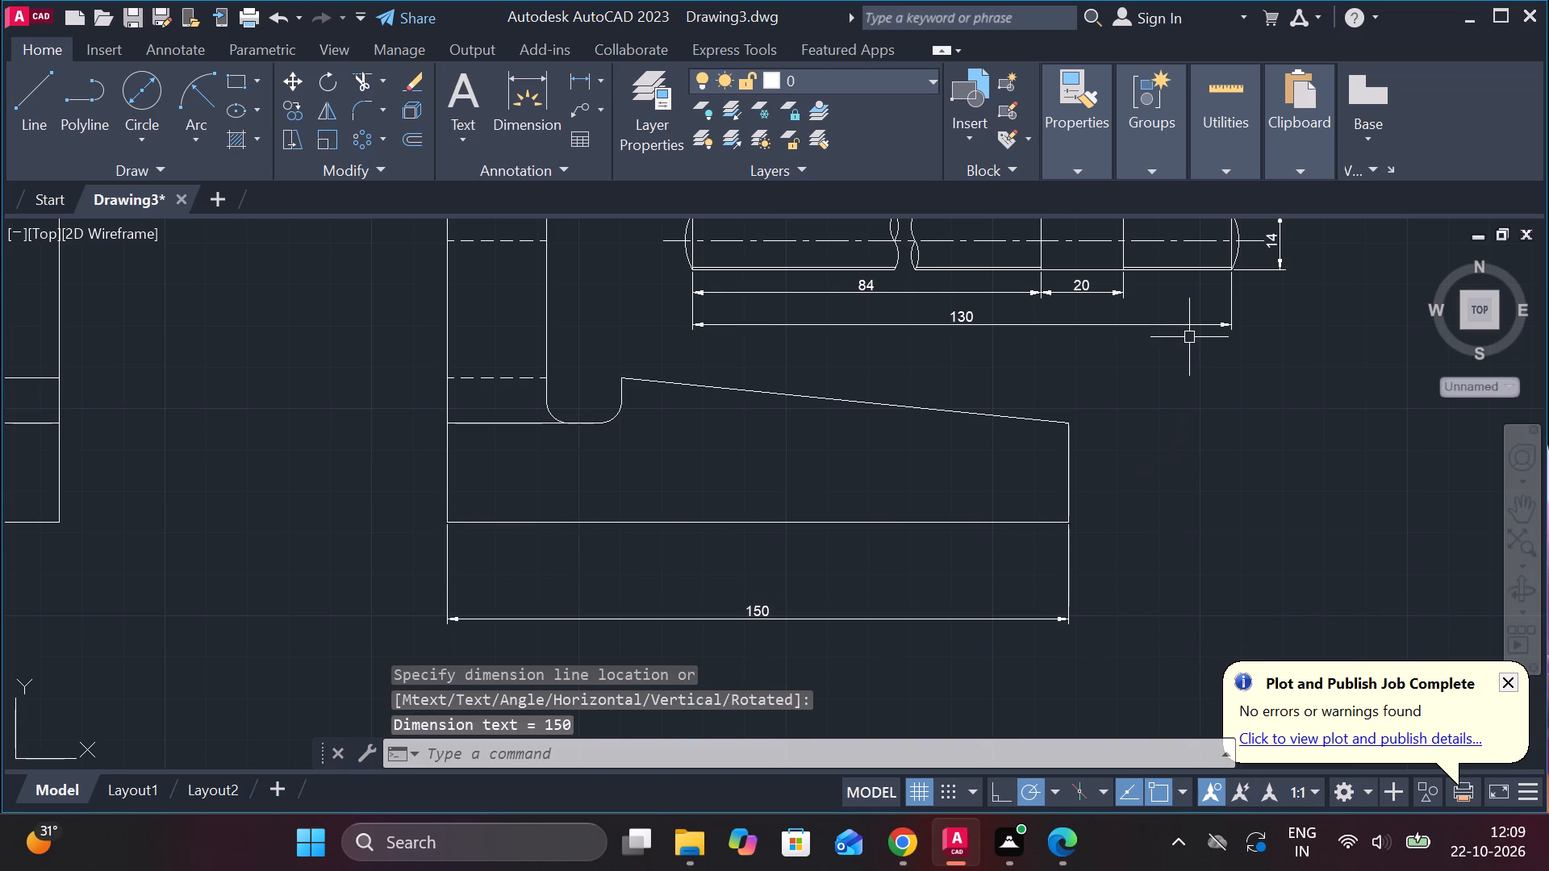
# Replace the text of the strip's vertical height dimension with M14.
pyautogui.scroll(-1, 1175, 315)
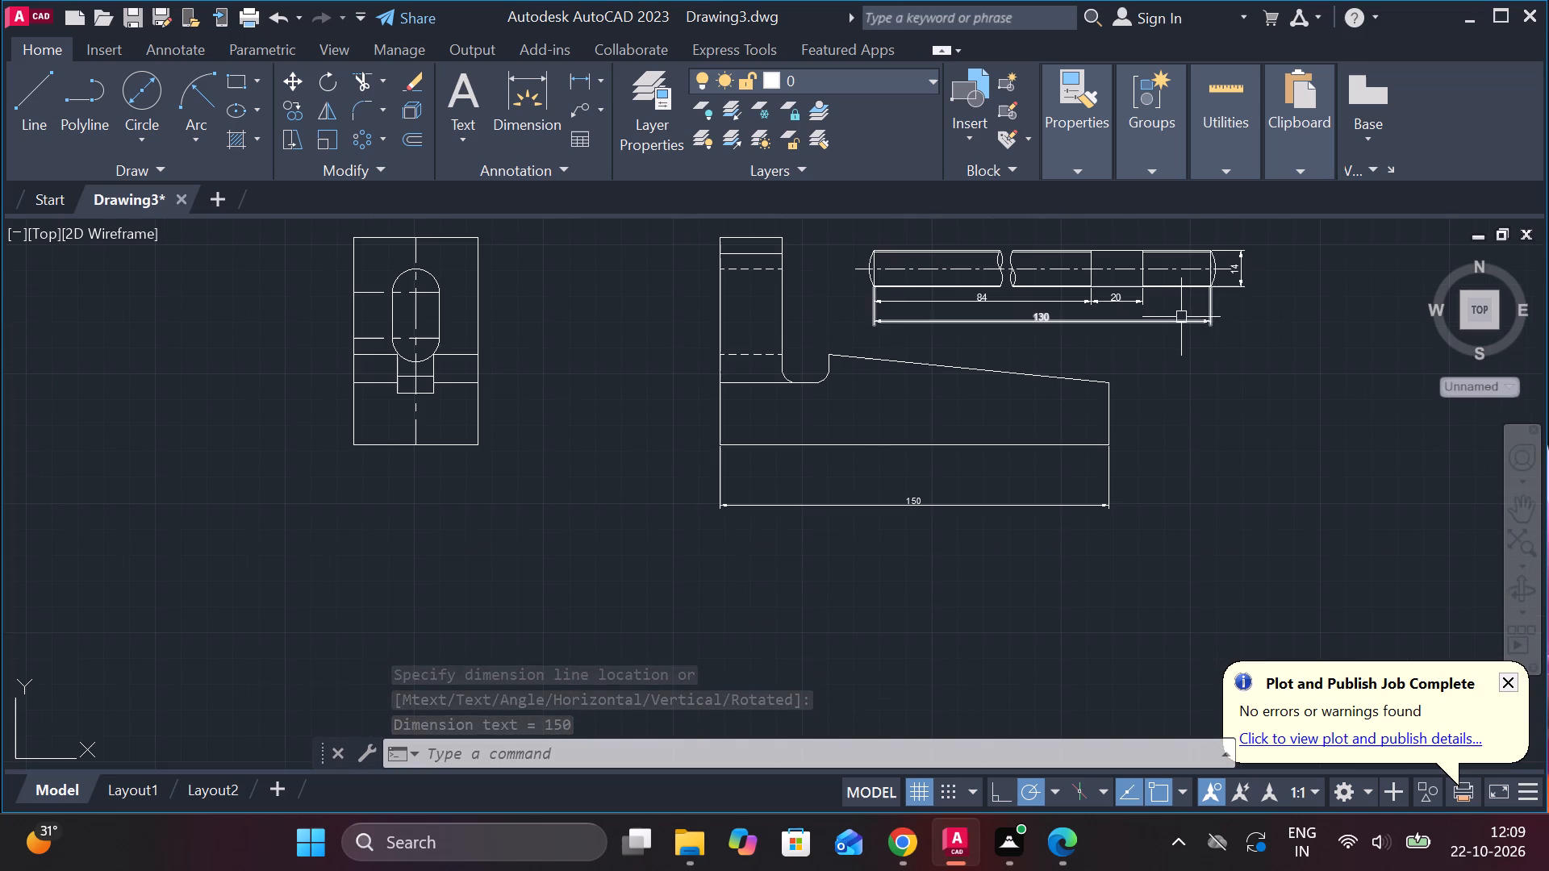
pyautogui.scroll(3, 1220, 247)
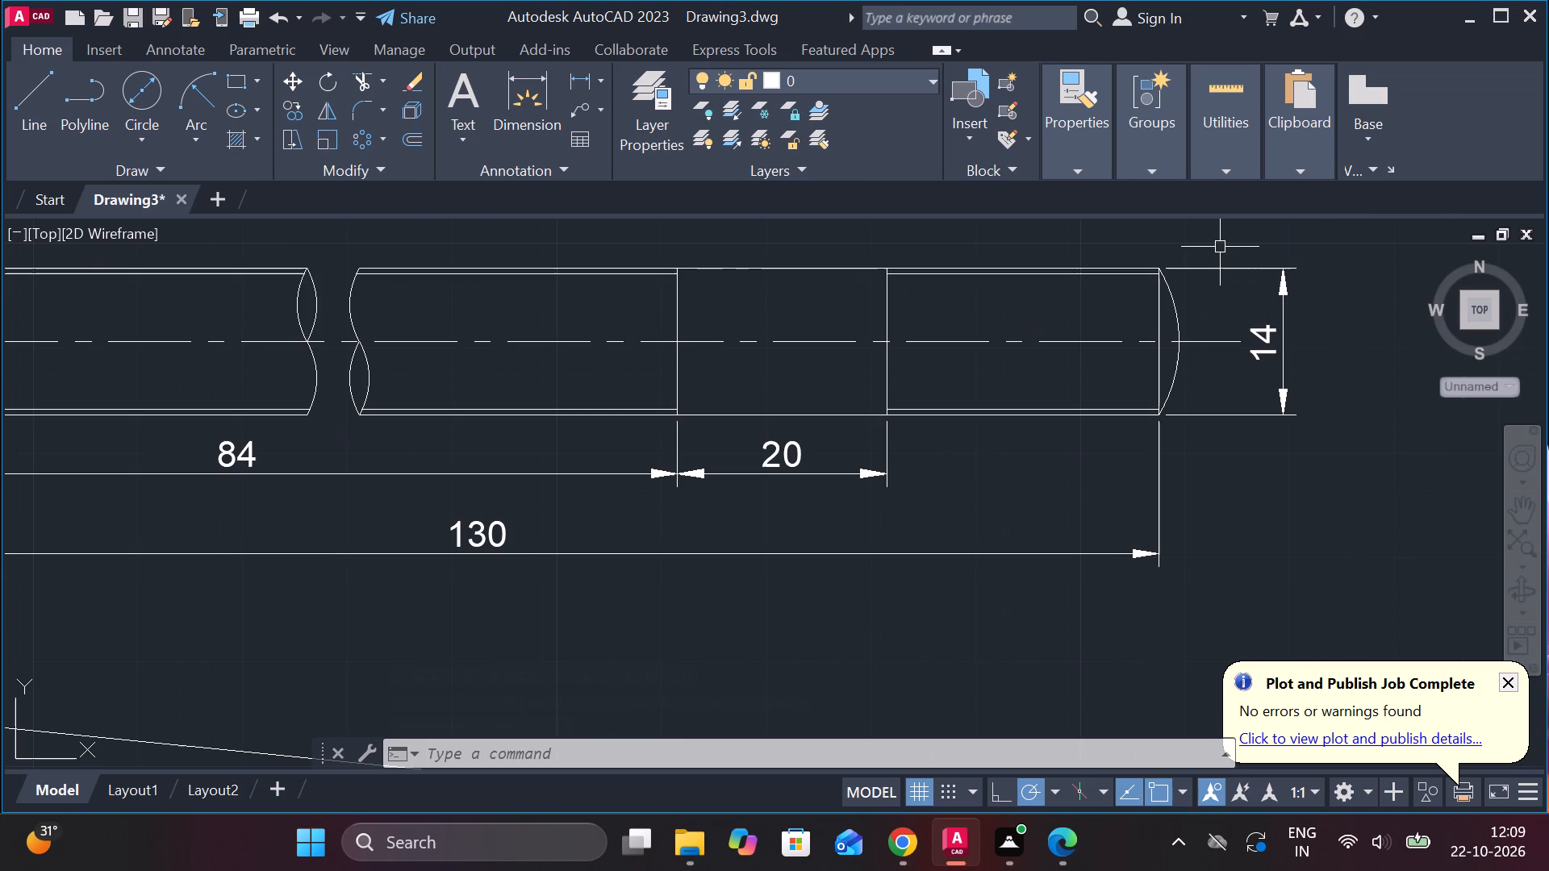
pyautogui.doubleClick(1267, 359)
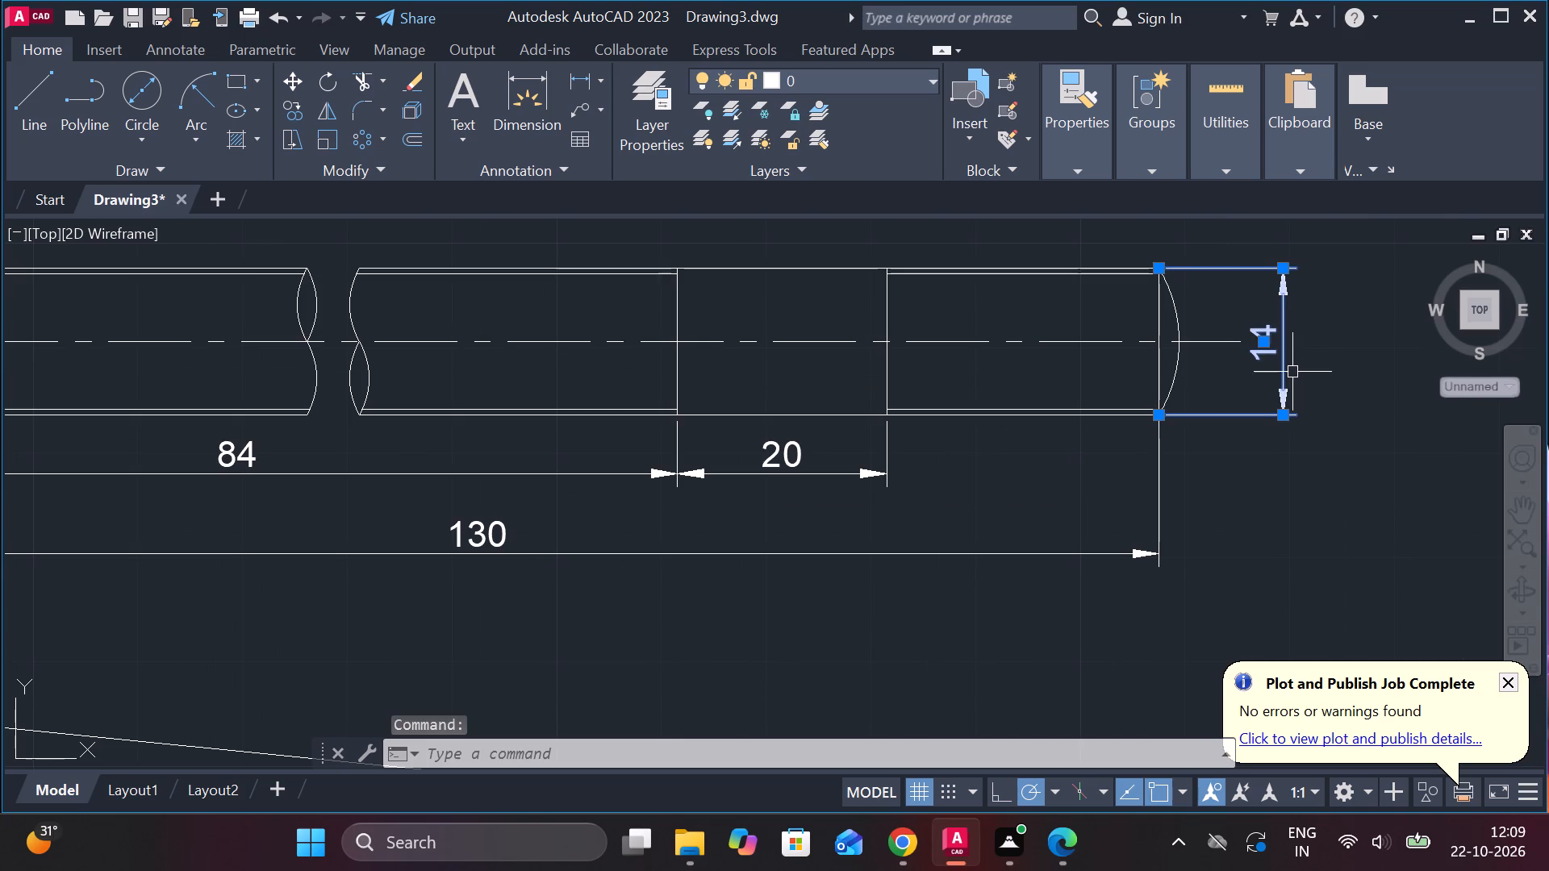
pyautogui.tripleClick(1271, 342)
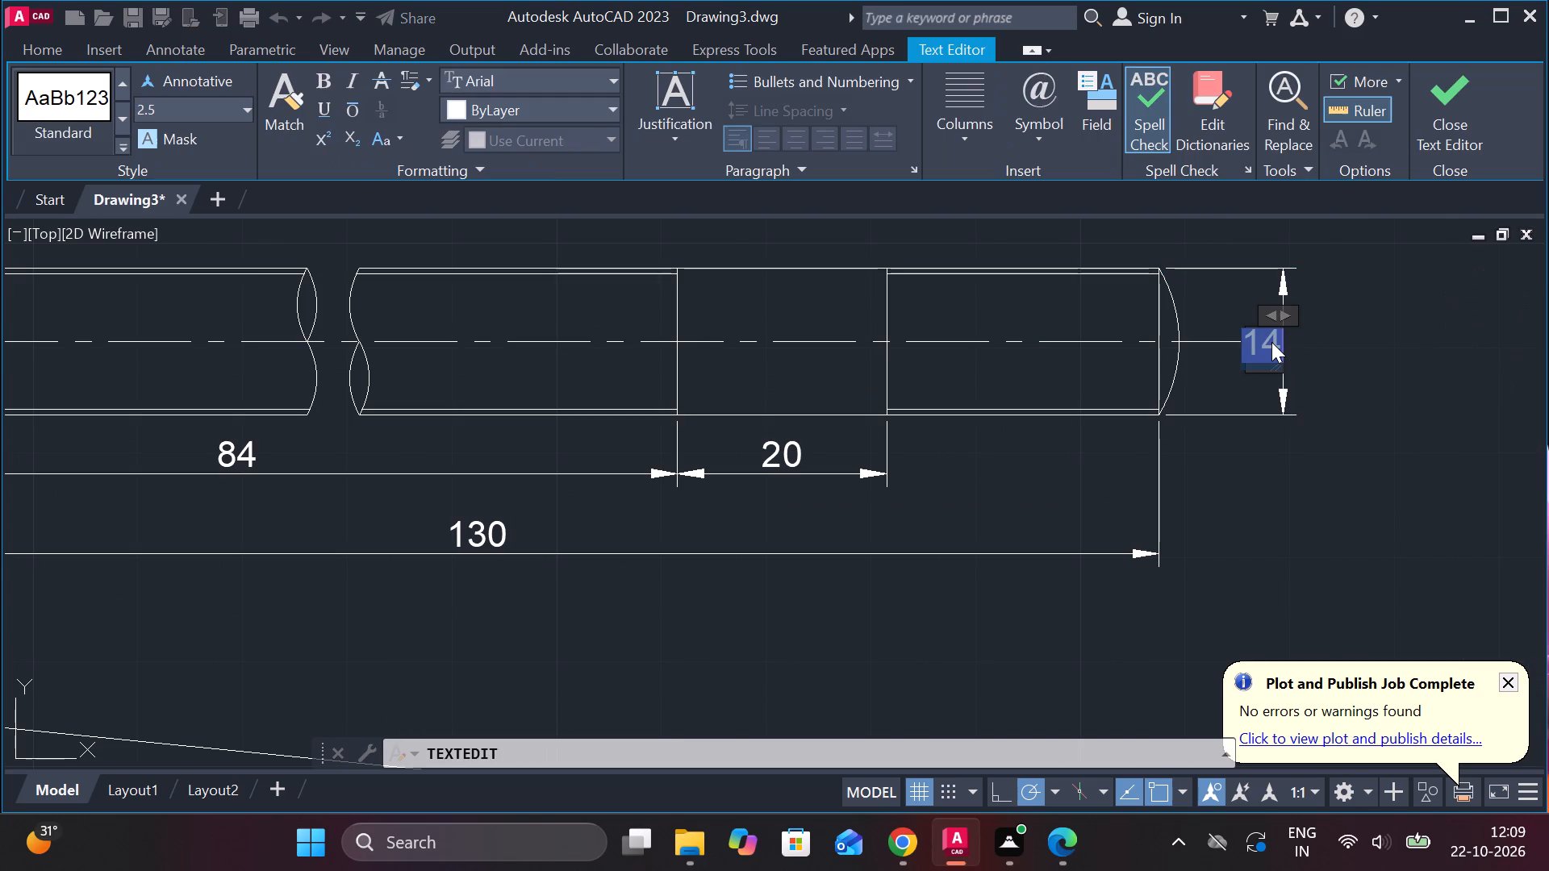
pyautogui.press('m')
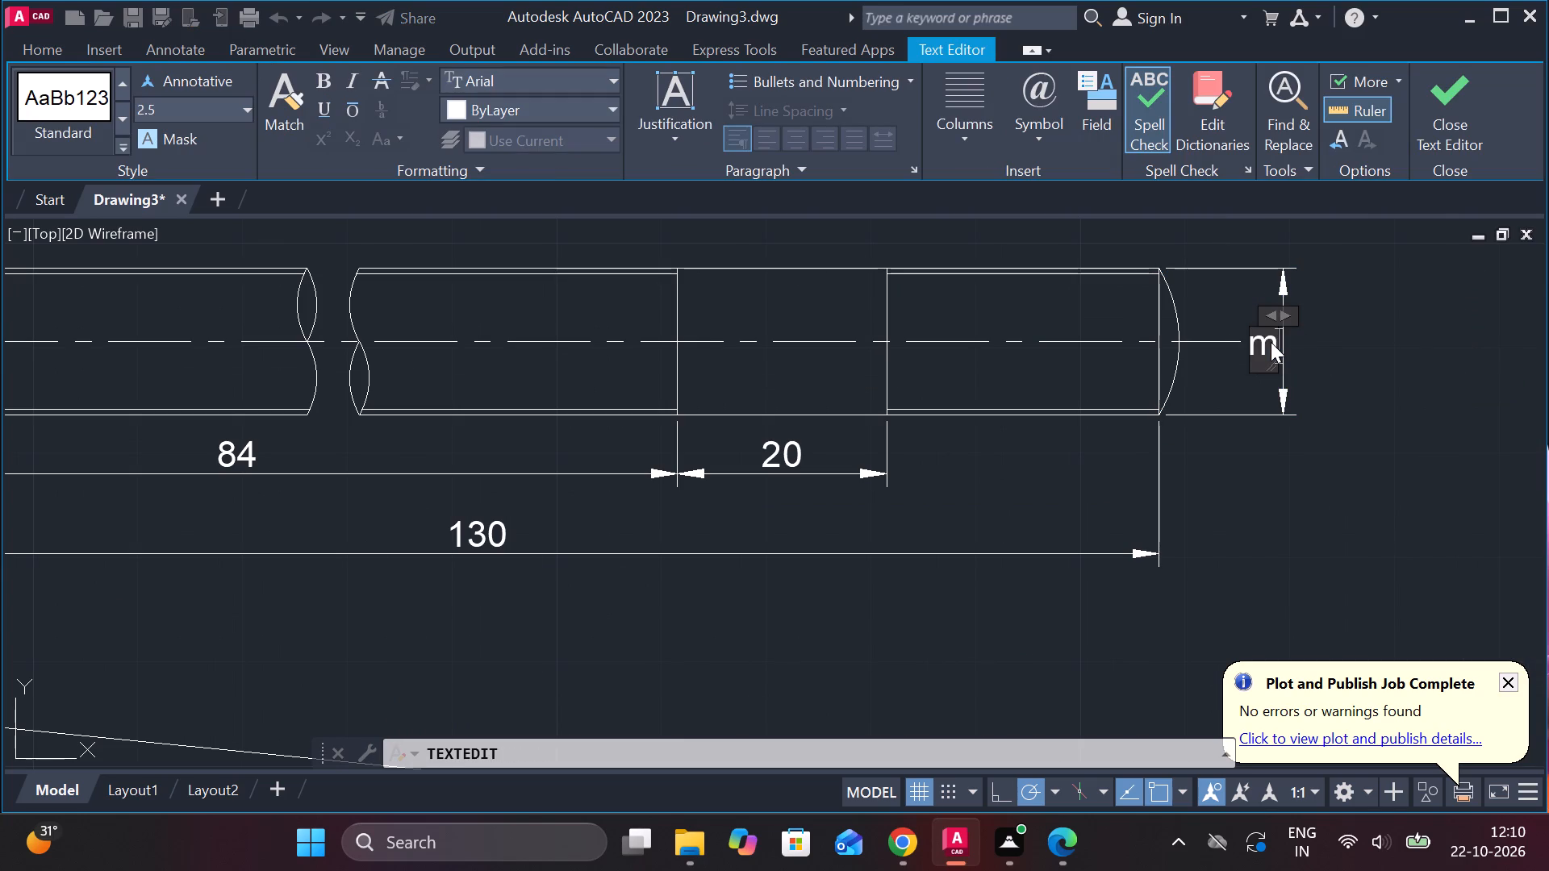
pyautogui.press('BackSpace')
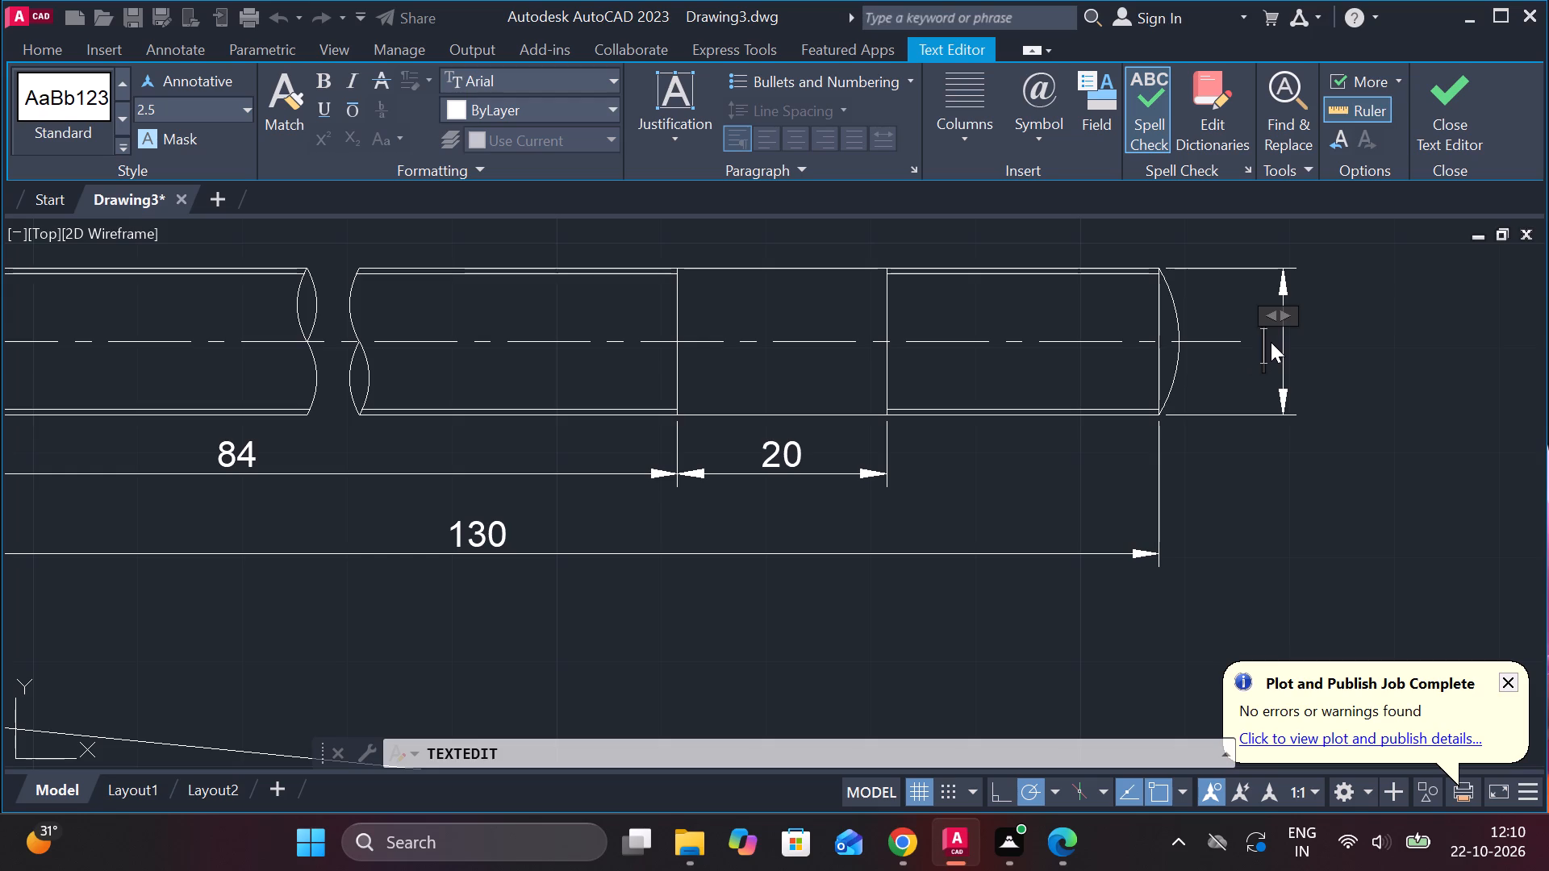
pyautogui.press('m')
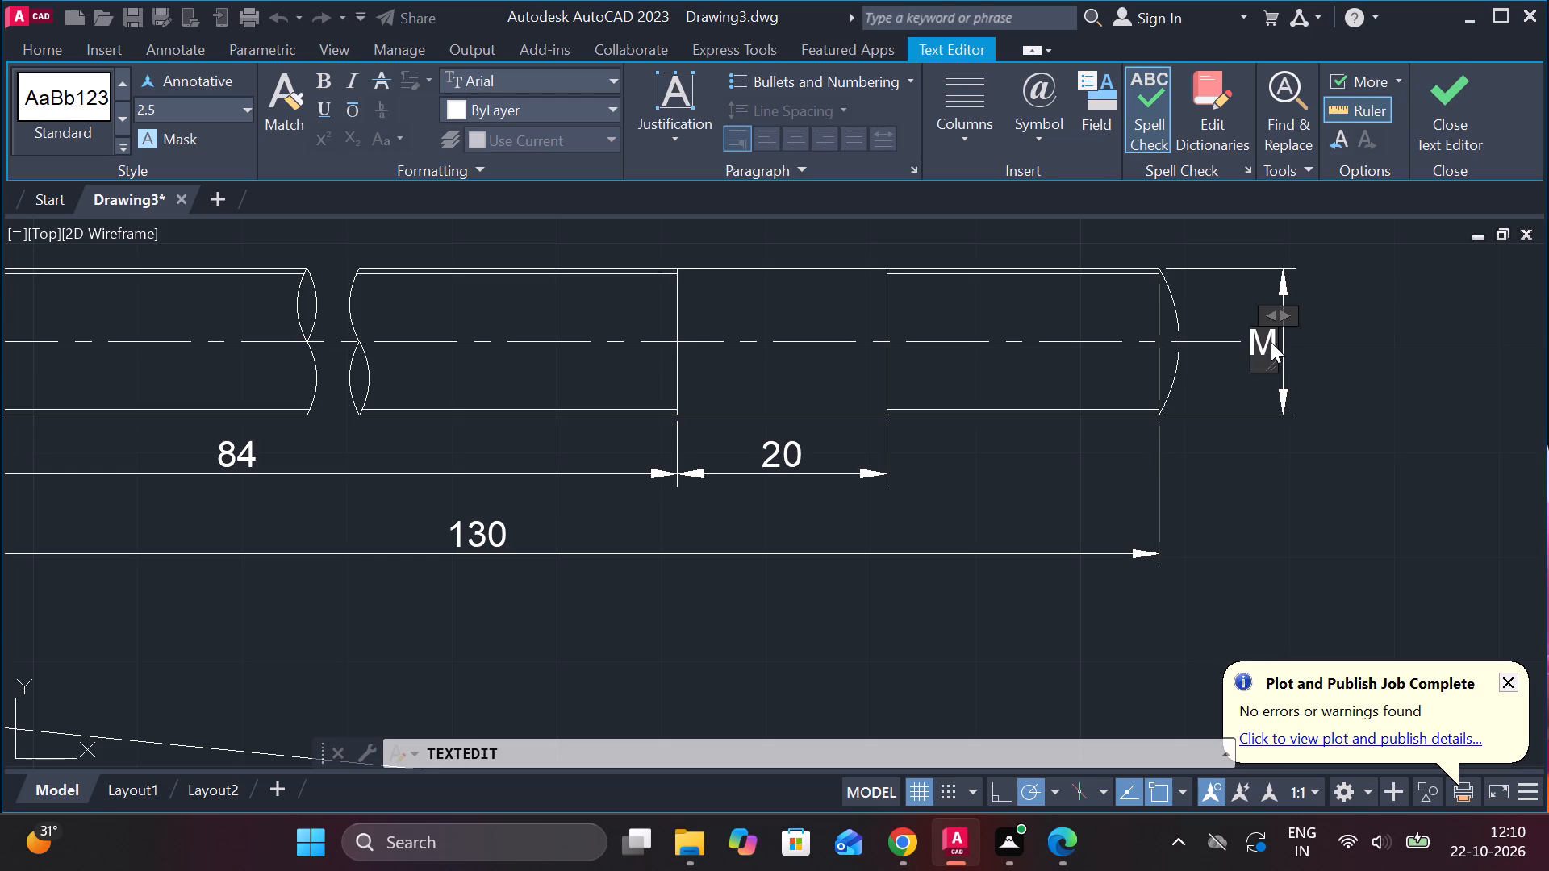
pyautogui.press('1')
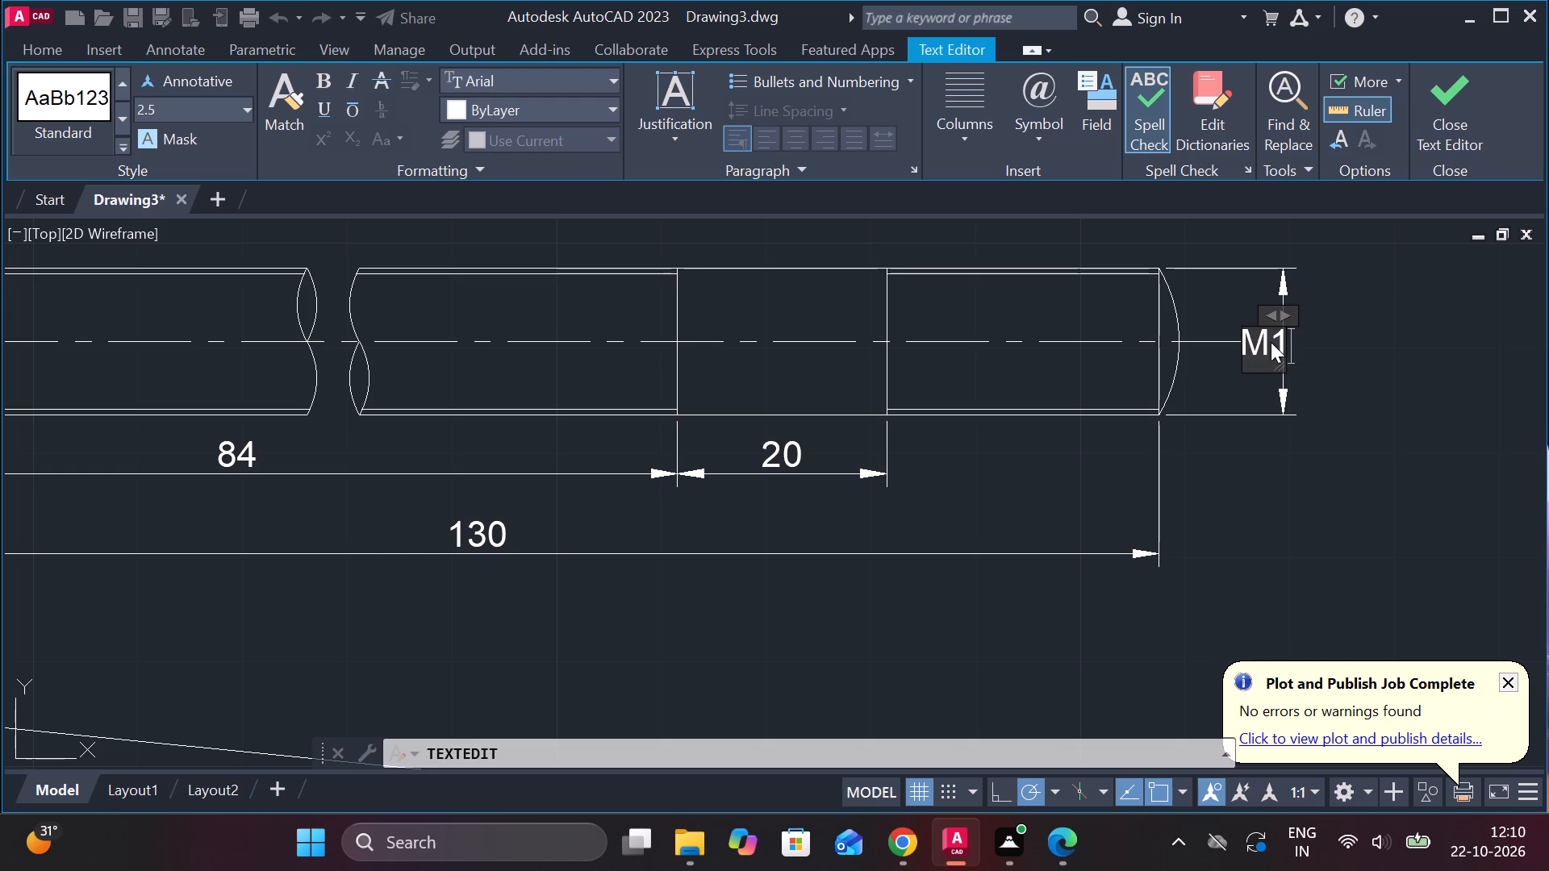
pyautogui.press('4')
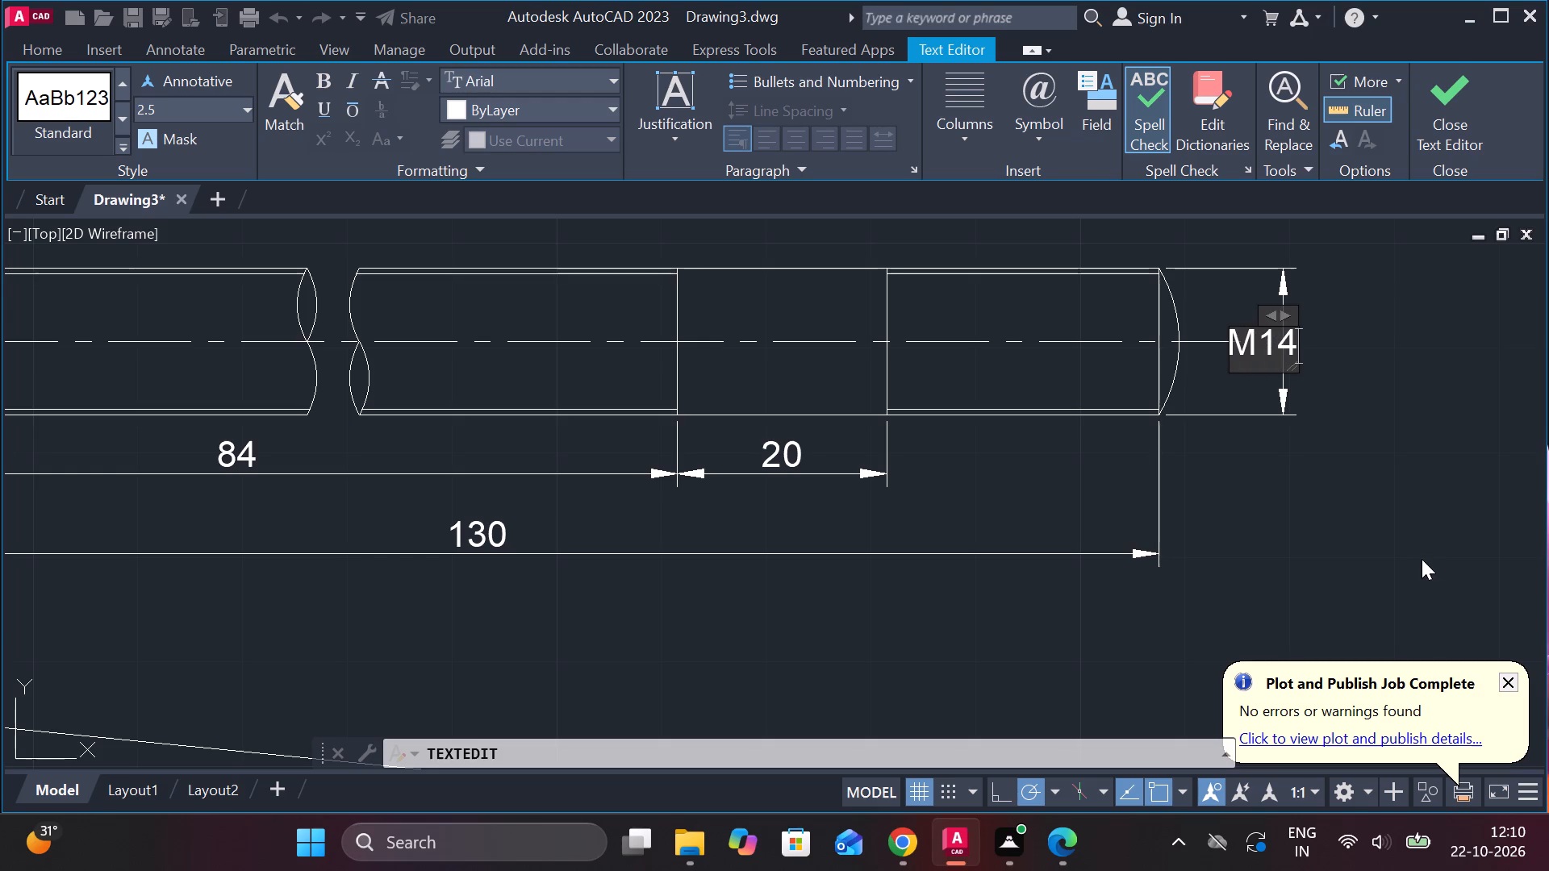
pyautogui.click(1467, 100)
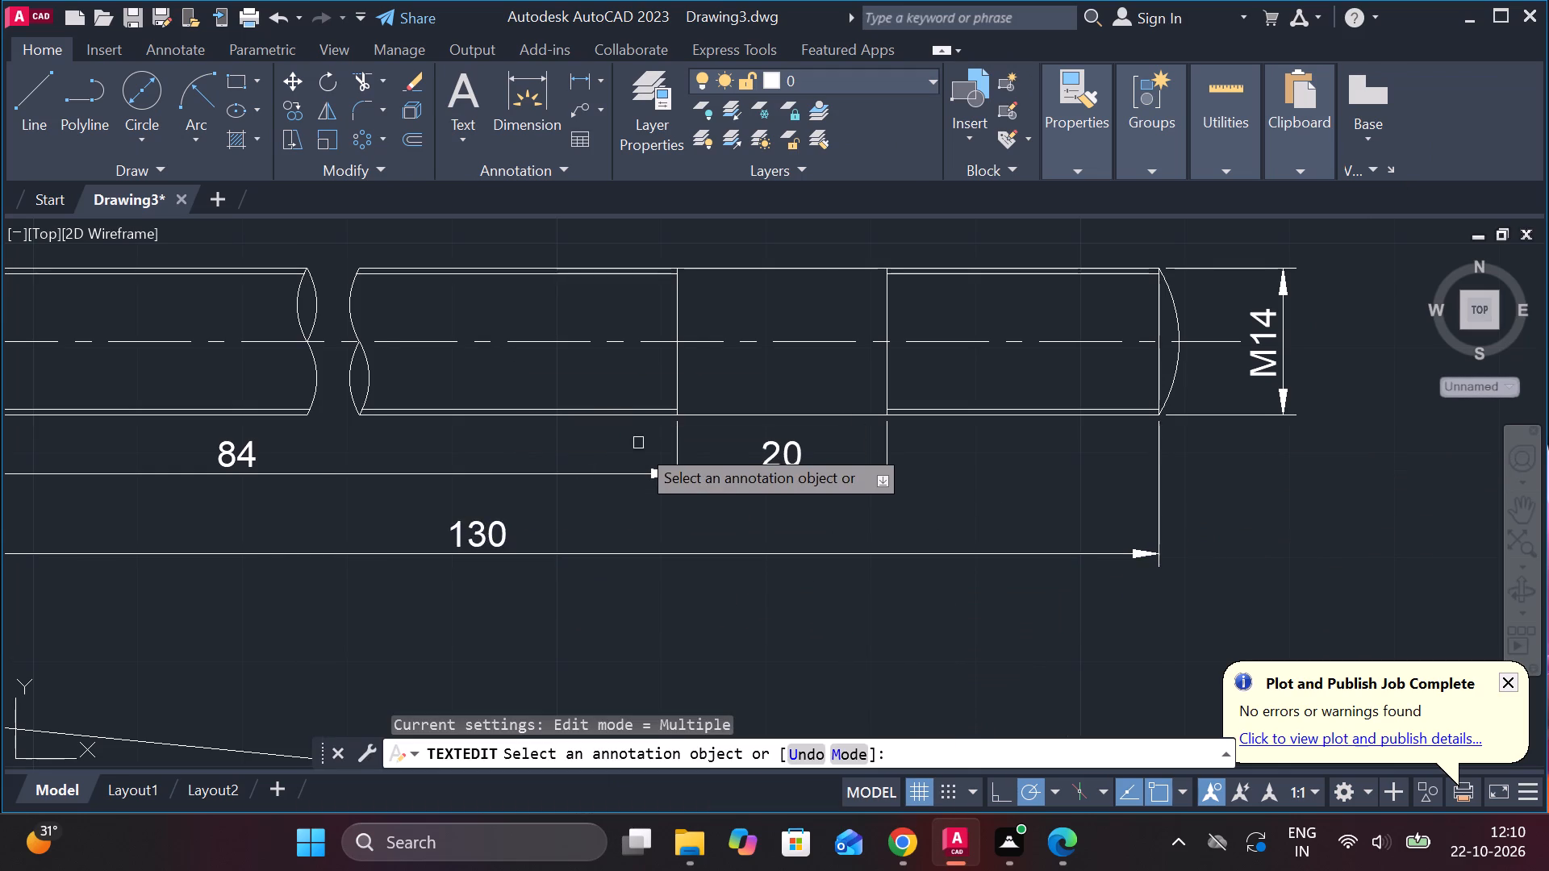
# Add a vertical linear dimension for the original L-shaped view's overall height, between its left corners and placed left of the view.
pyautogui.scroll(-3, 638, 448)
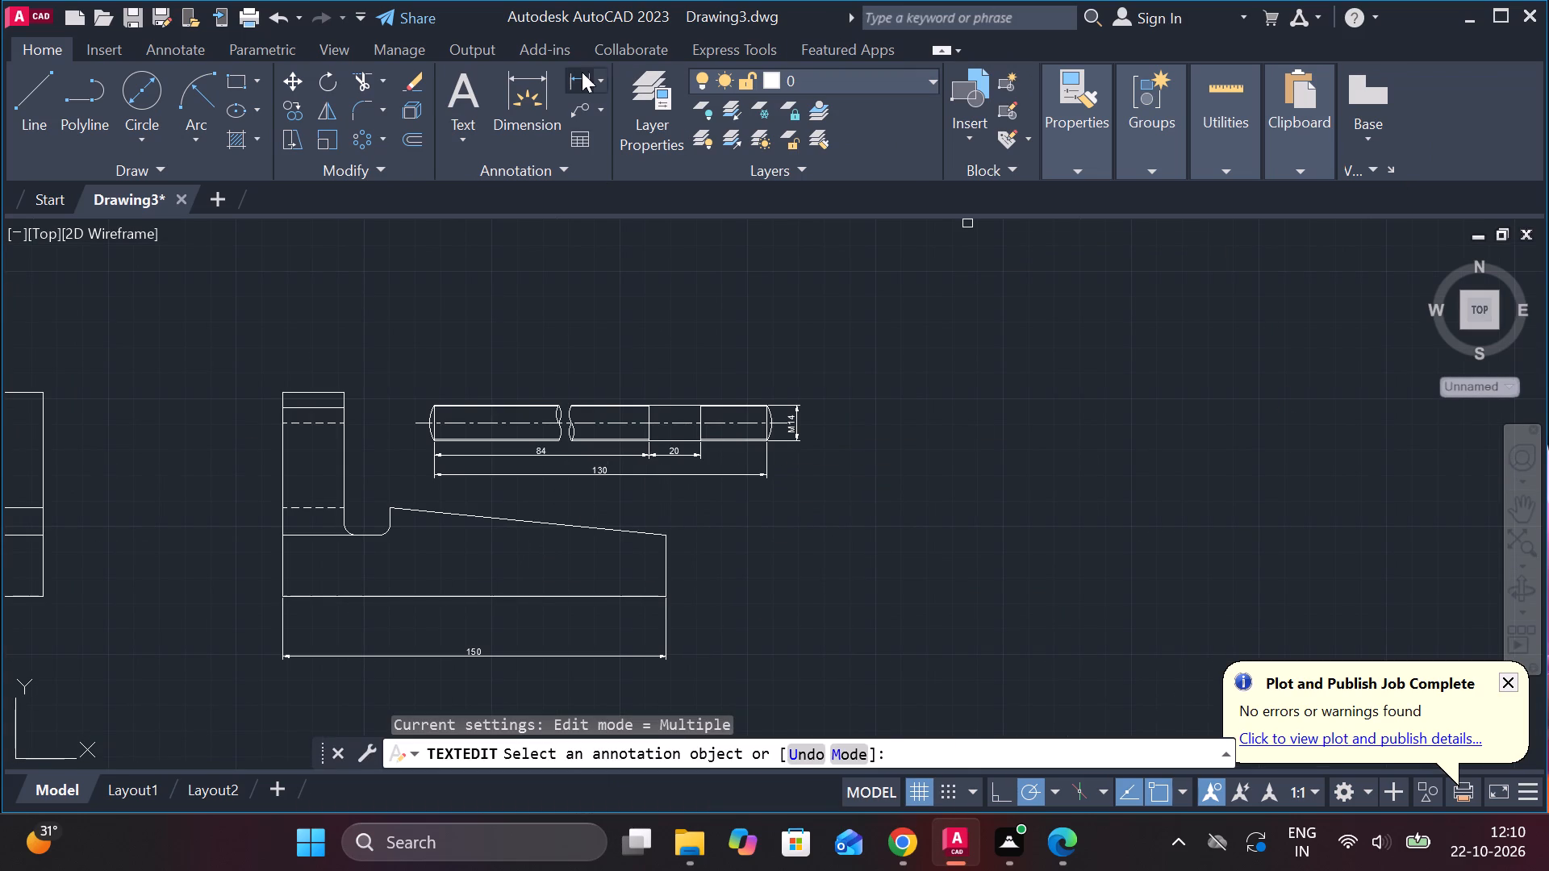
pyautogui.click(577, 82)
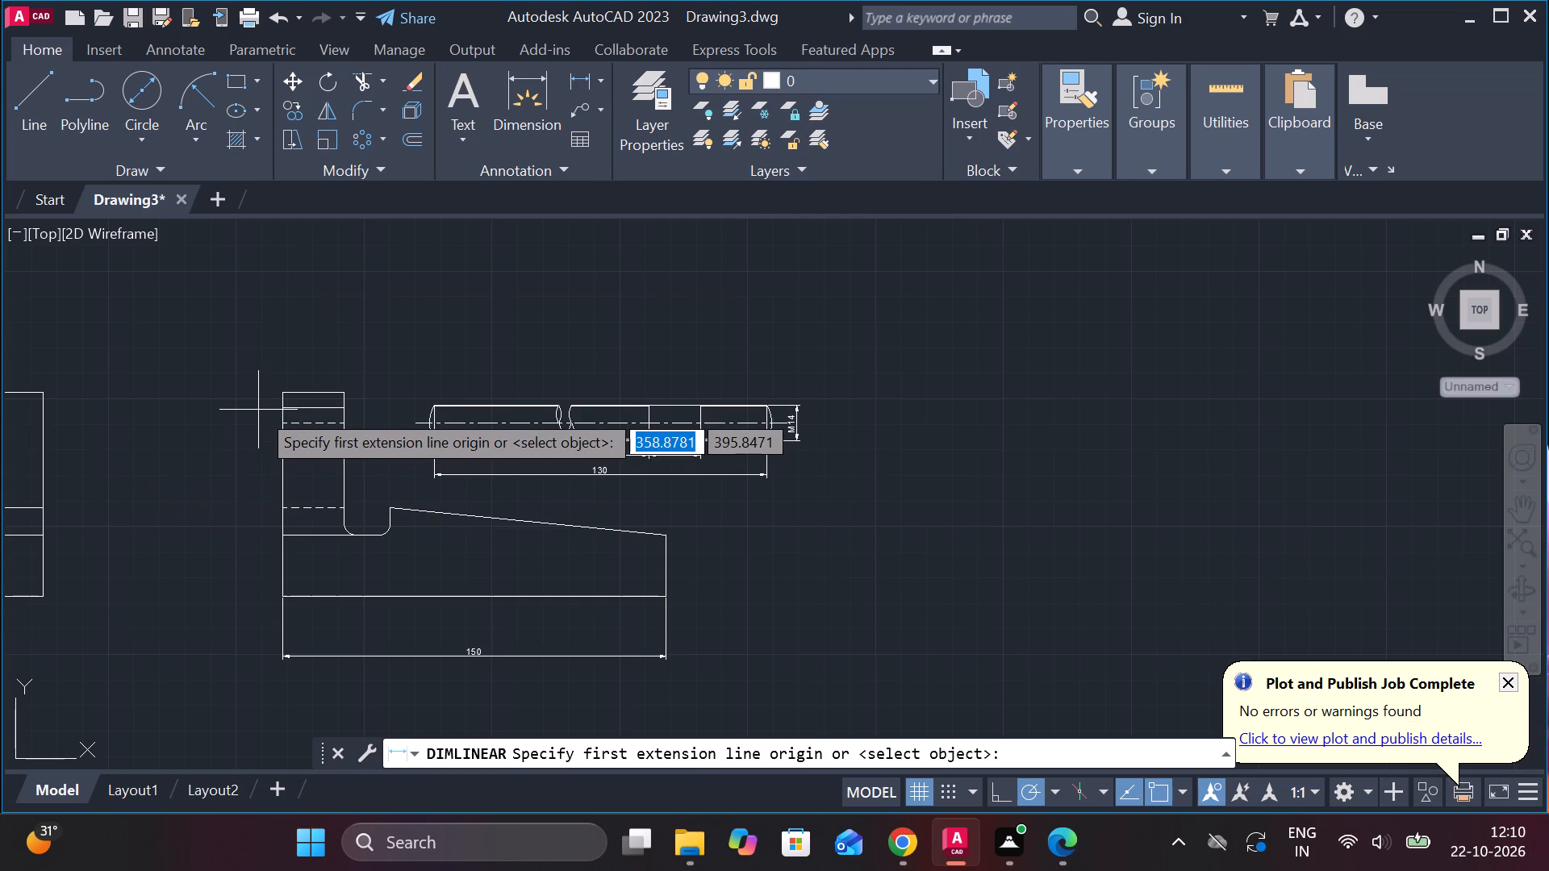
pyautogui.scroll(2, 258, 410)
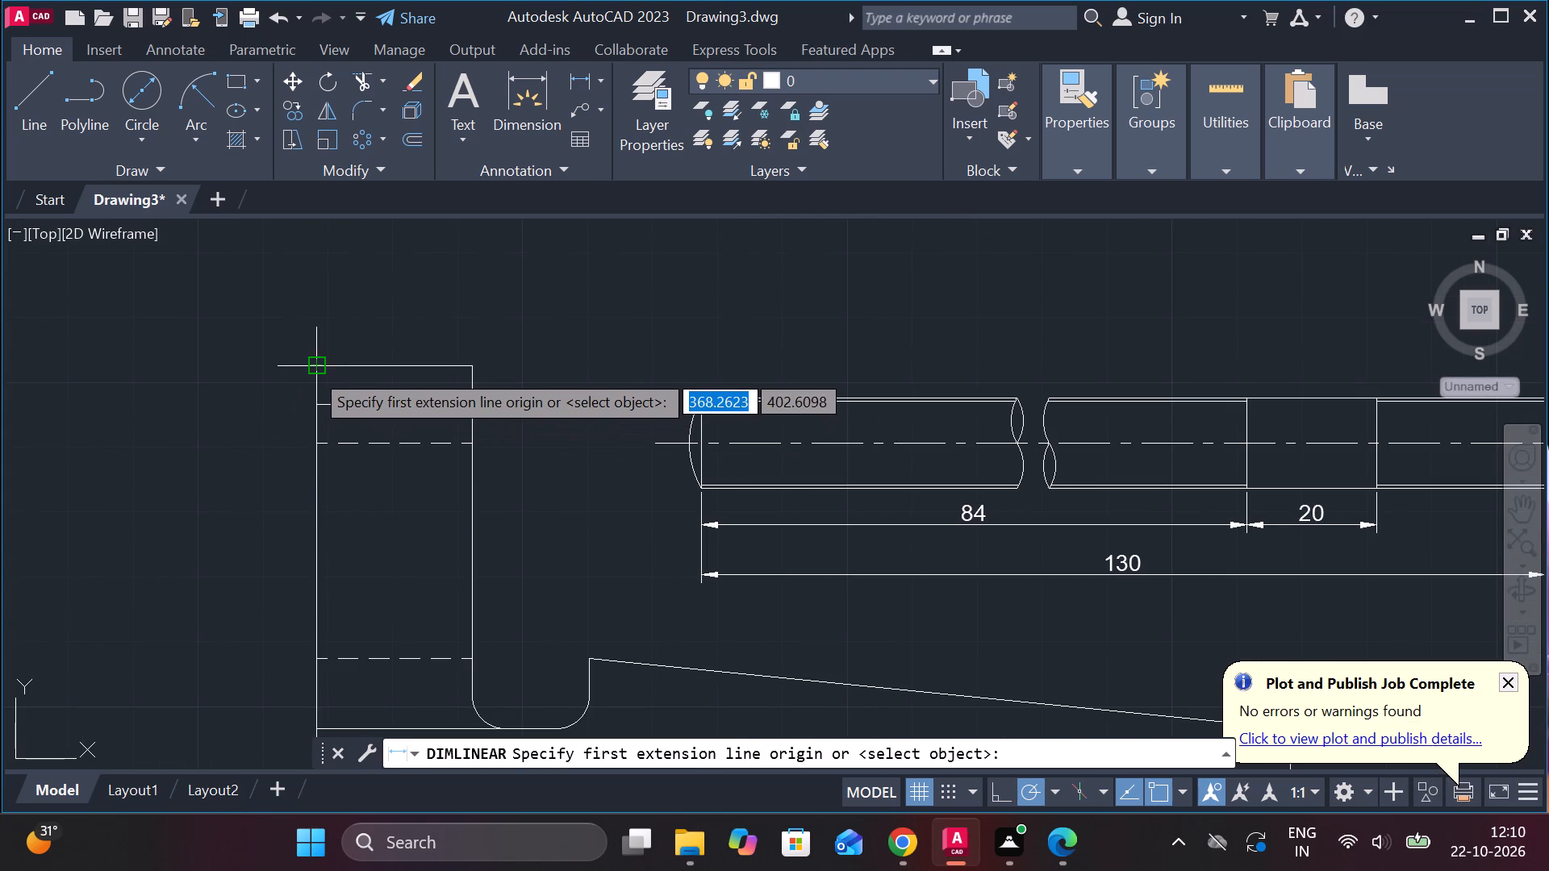
pyautogui.click(311, 369)
pyautogui.scroll(-5, 306, 400)
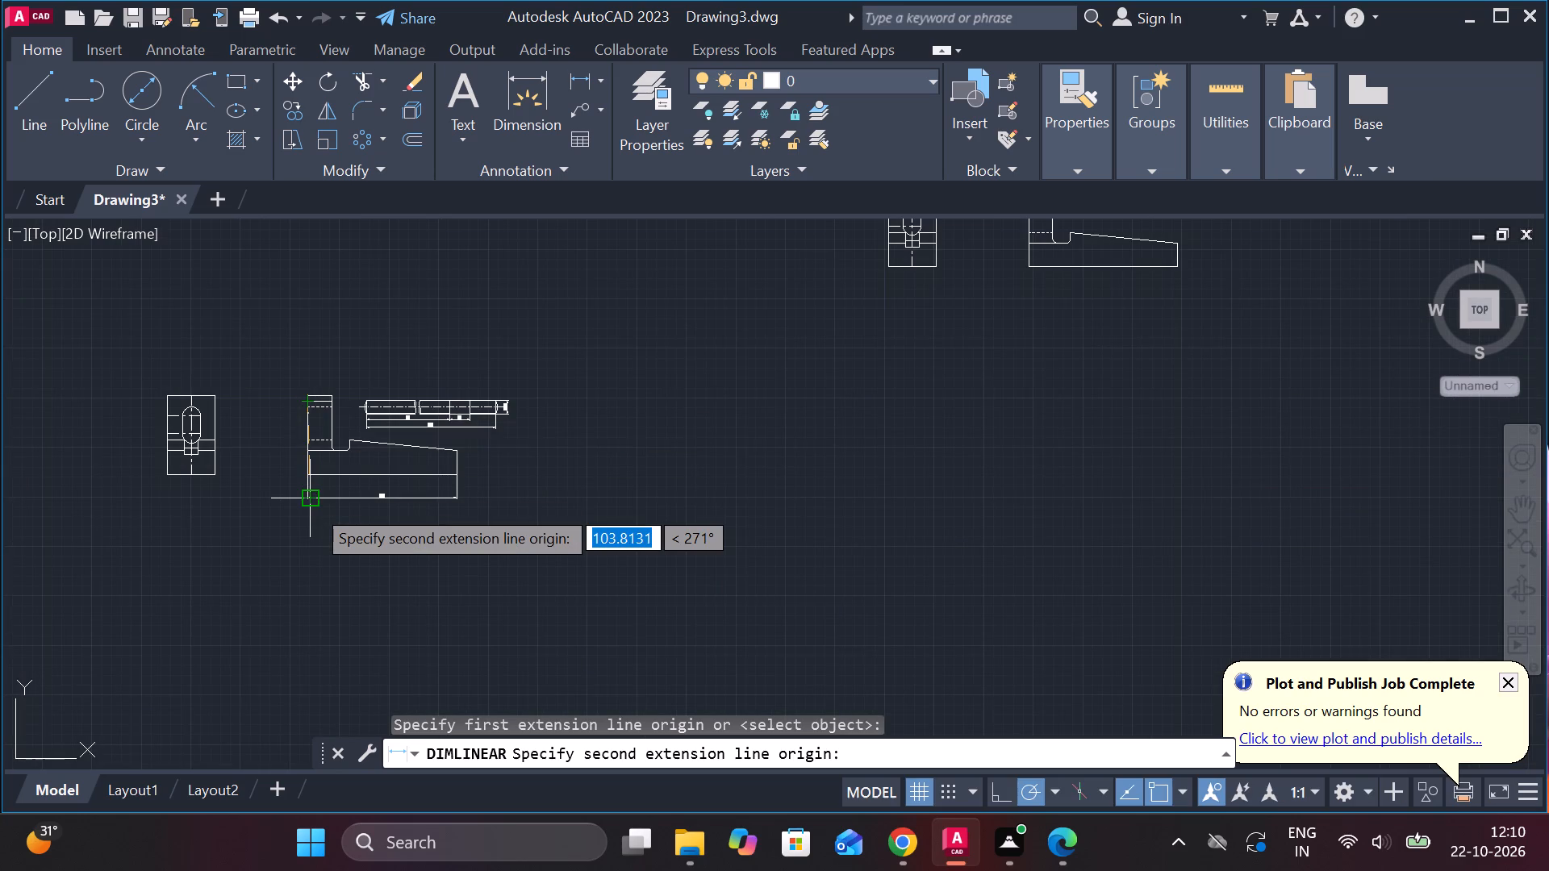
pyautogui.scroll(3, 313, 506)
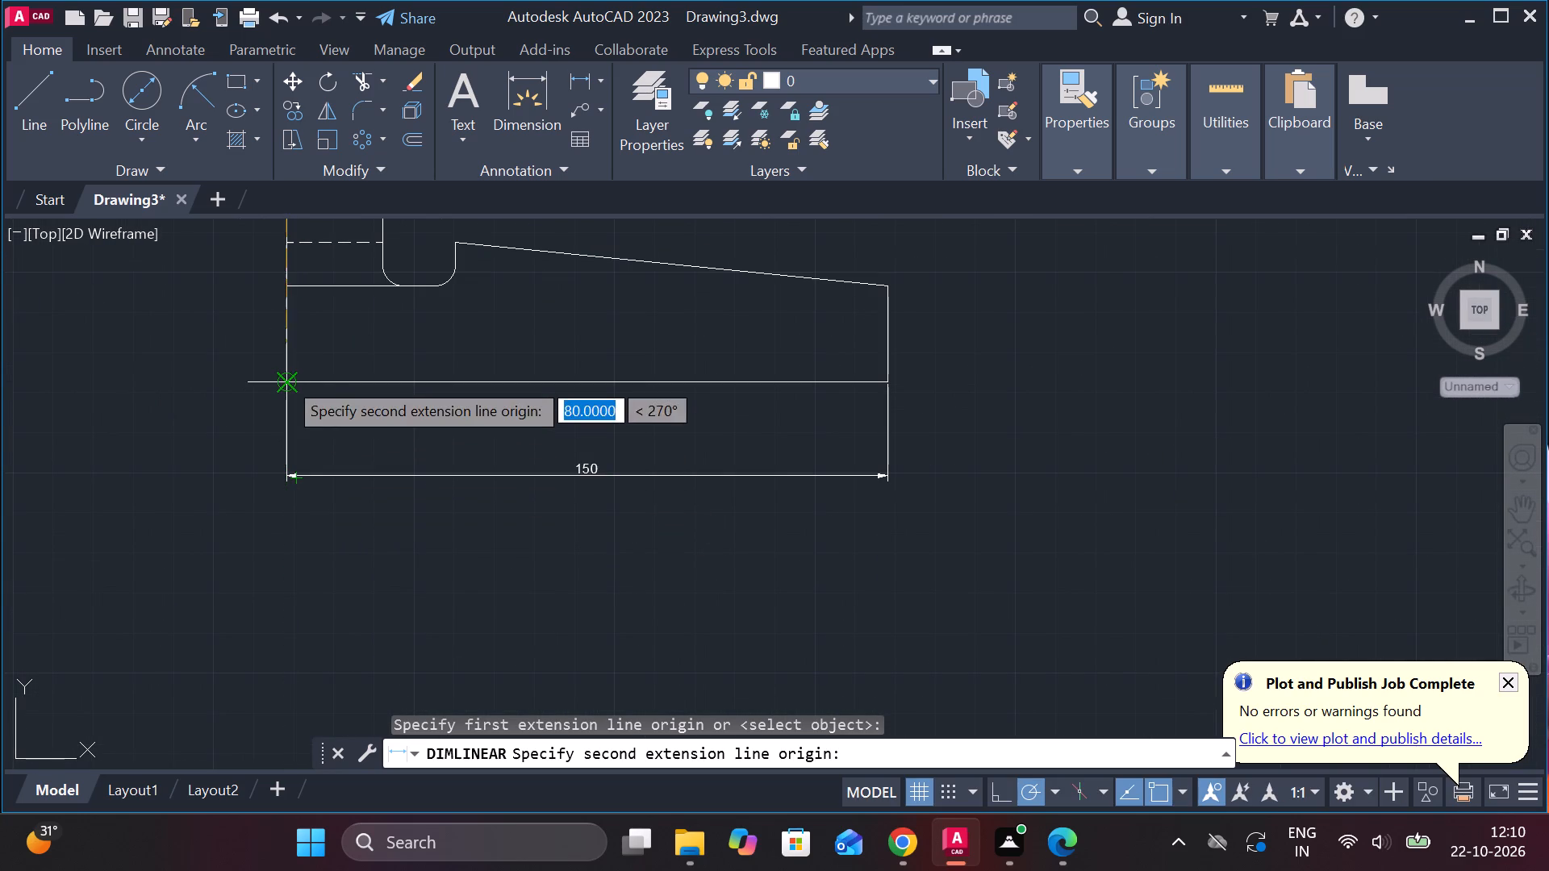
pyautogui.click(287, 381)
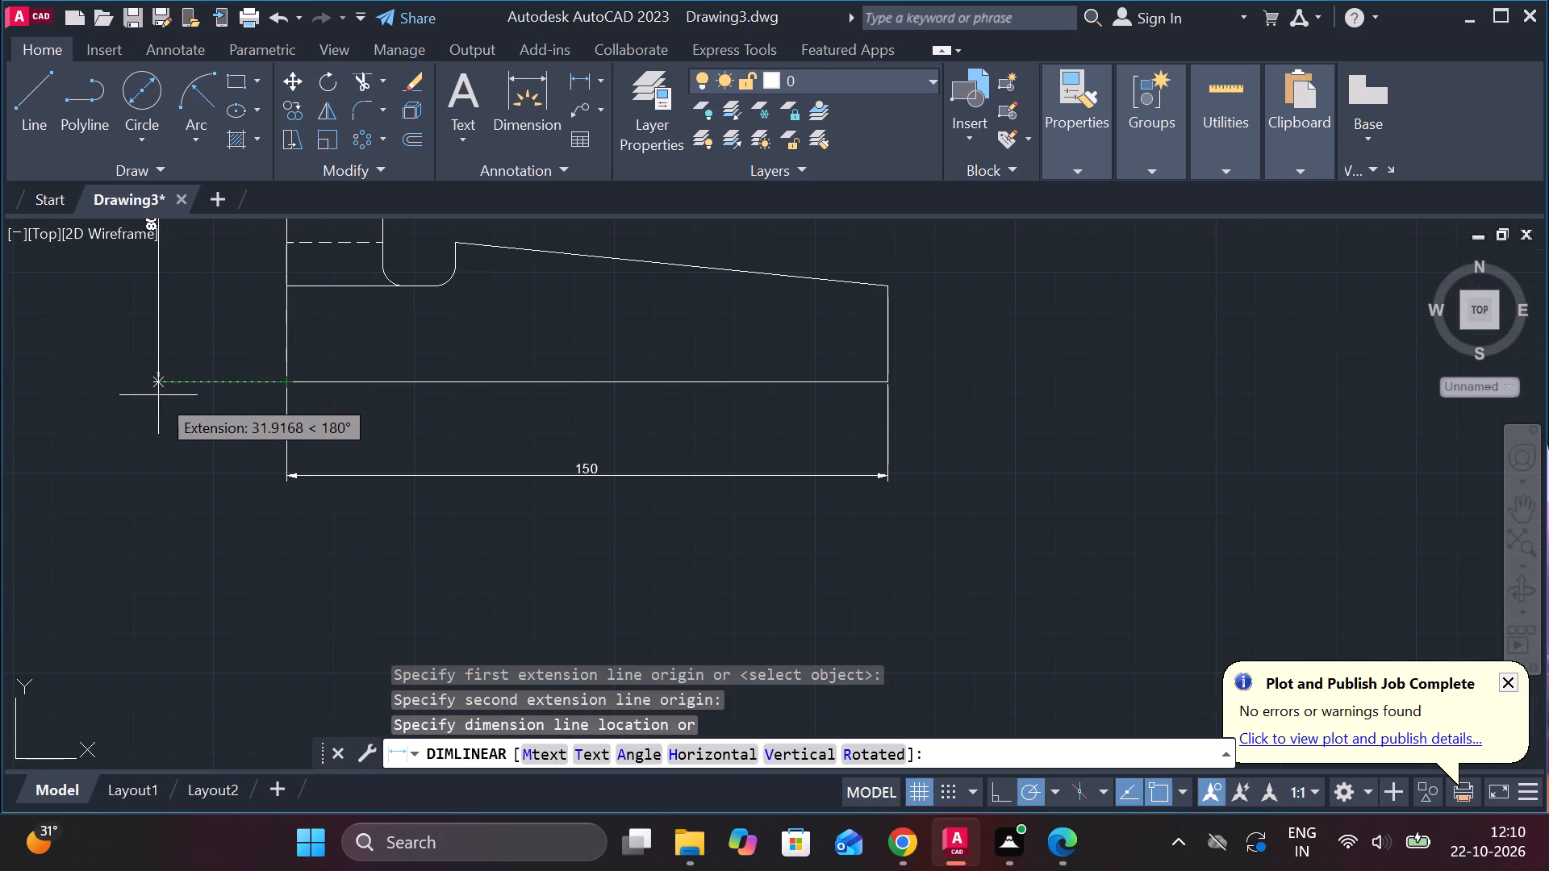
pyautogui.scroll(-4, 158, 396)
pyautogui.scroll(5, 172, 353)
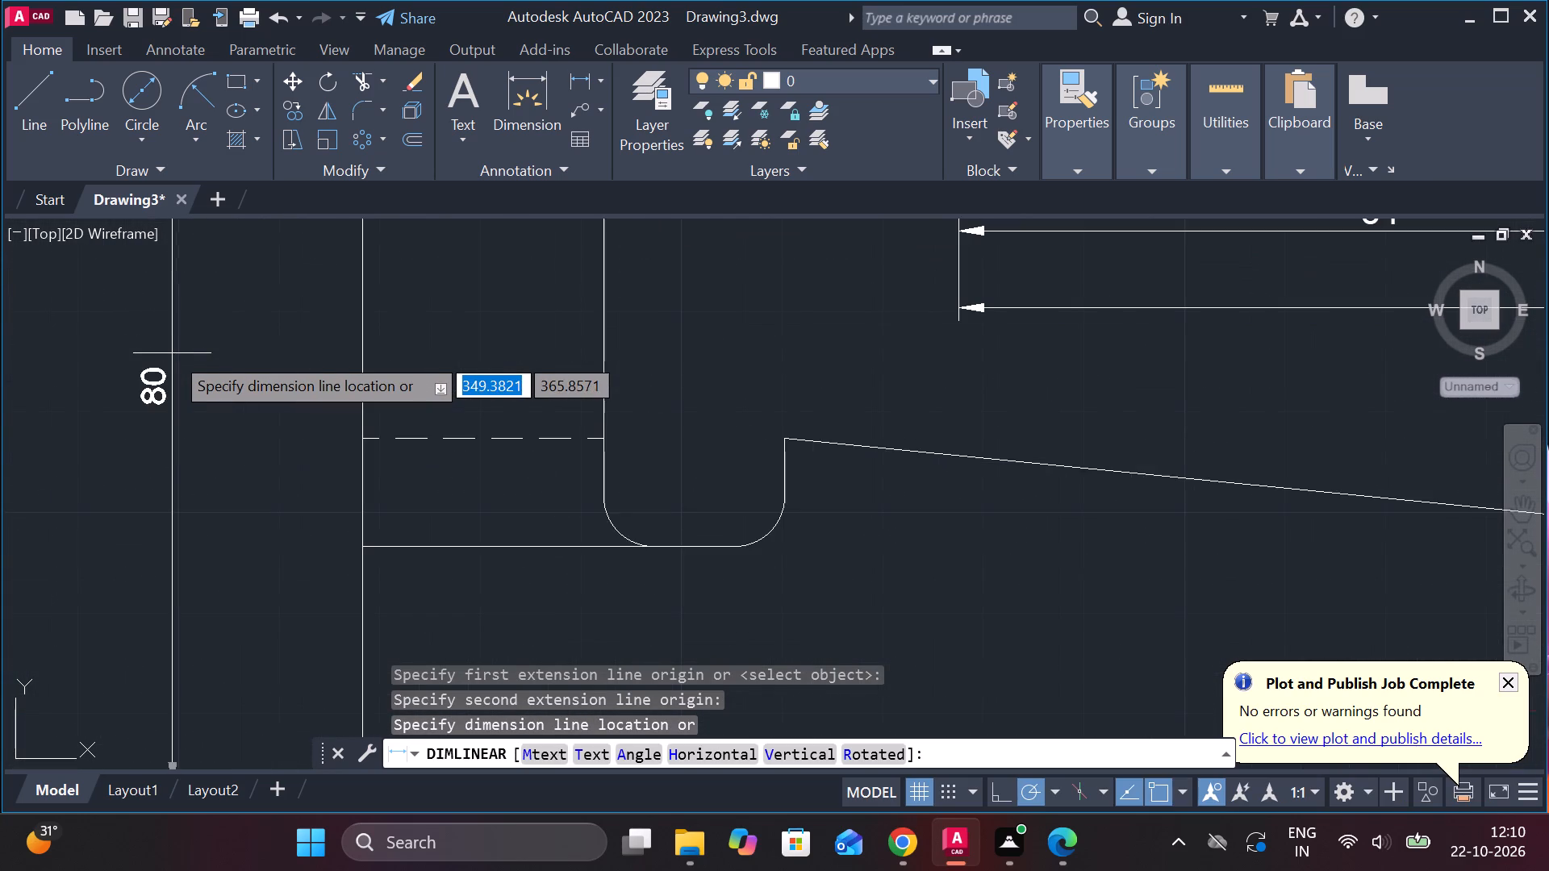
pyautogui.scroll(-2, 173, 356)
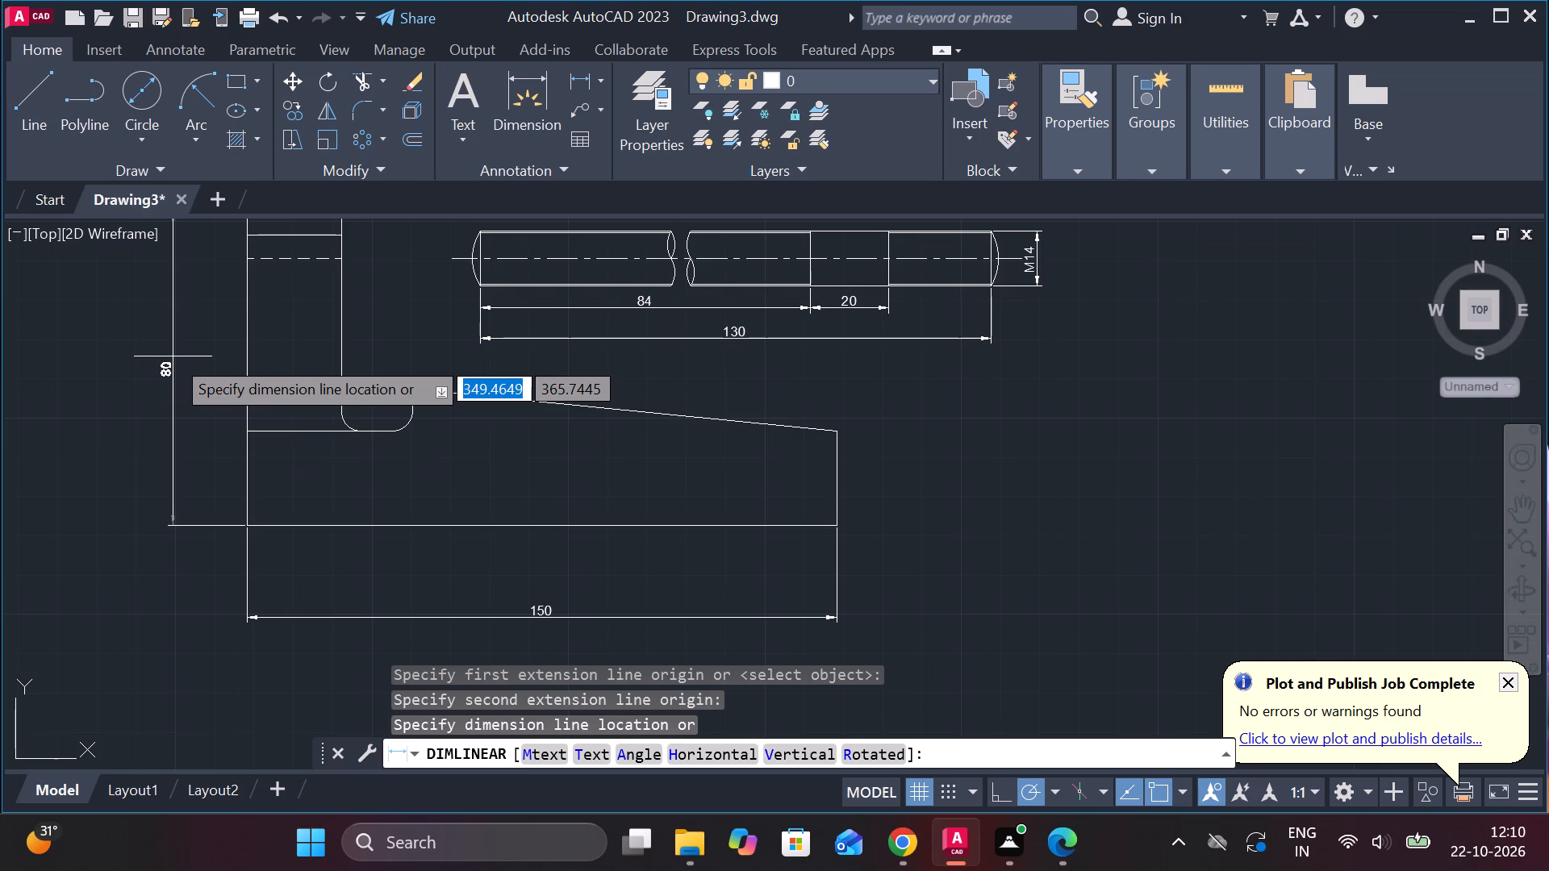
pyautogui.click(165, 356)
# Add a vertical linear dimension from the L-shaped view's top left corner to the solid line just below, placed inside the overall height dimension.
pyautogui.scroll(-3, 269, 351)
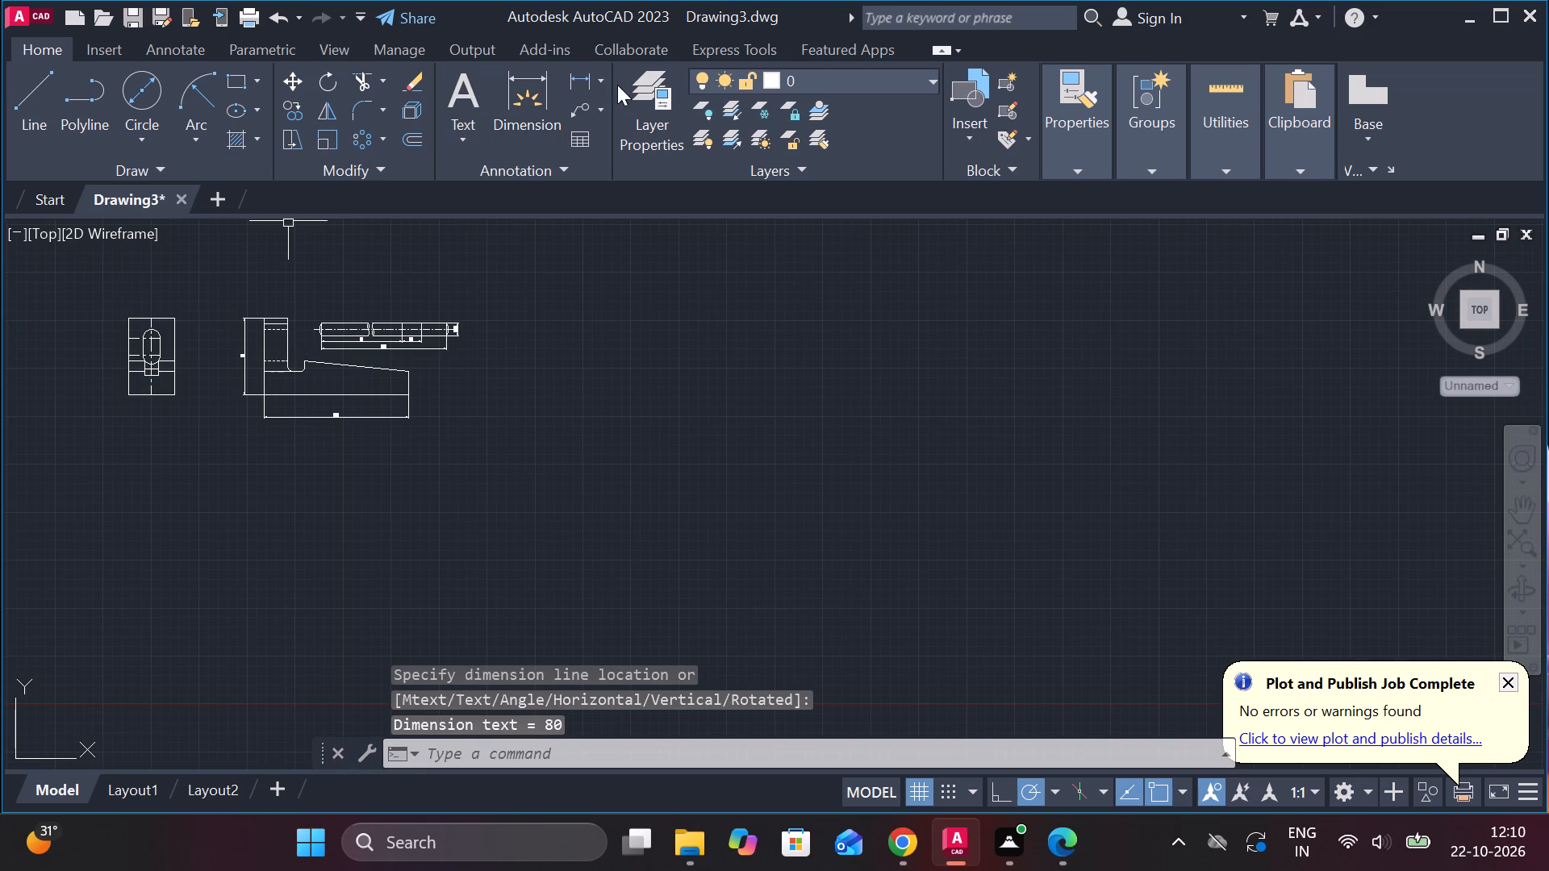
pyautogui.click(583, 88)
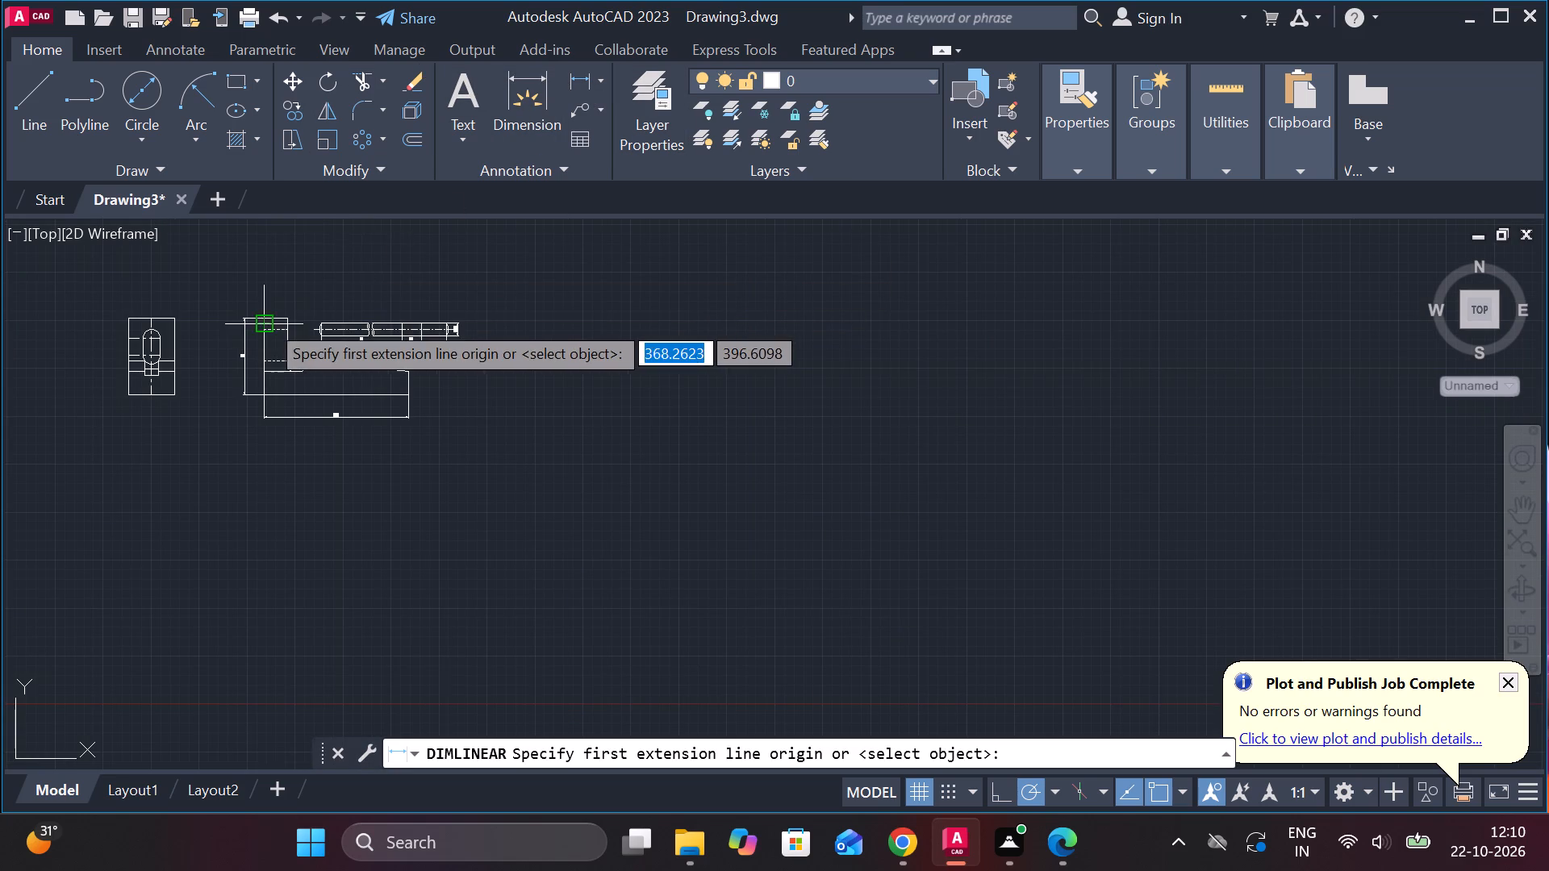
pyautogui.scroll(4, 267, 321)
pyautogui.click(243, 304)
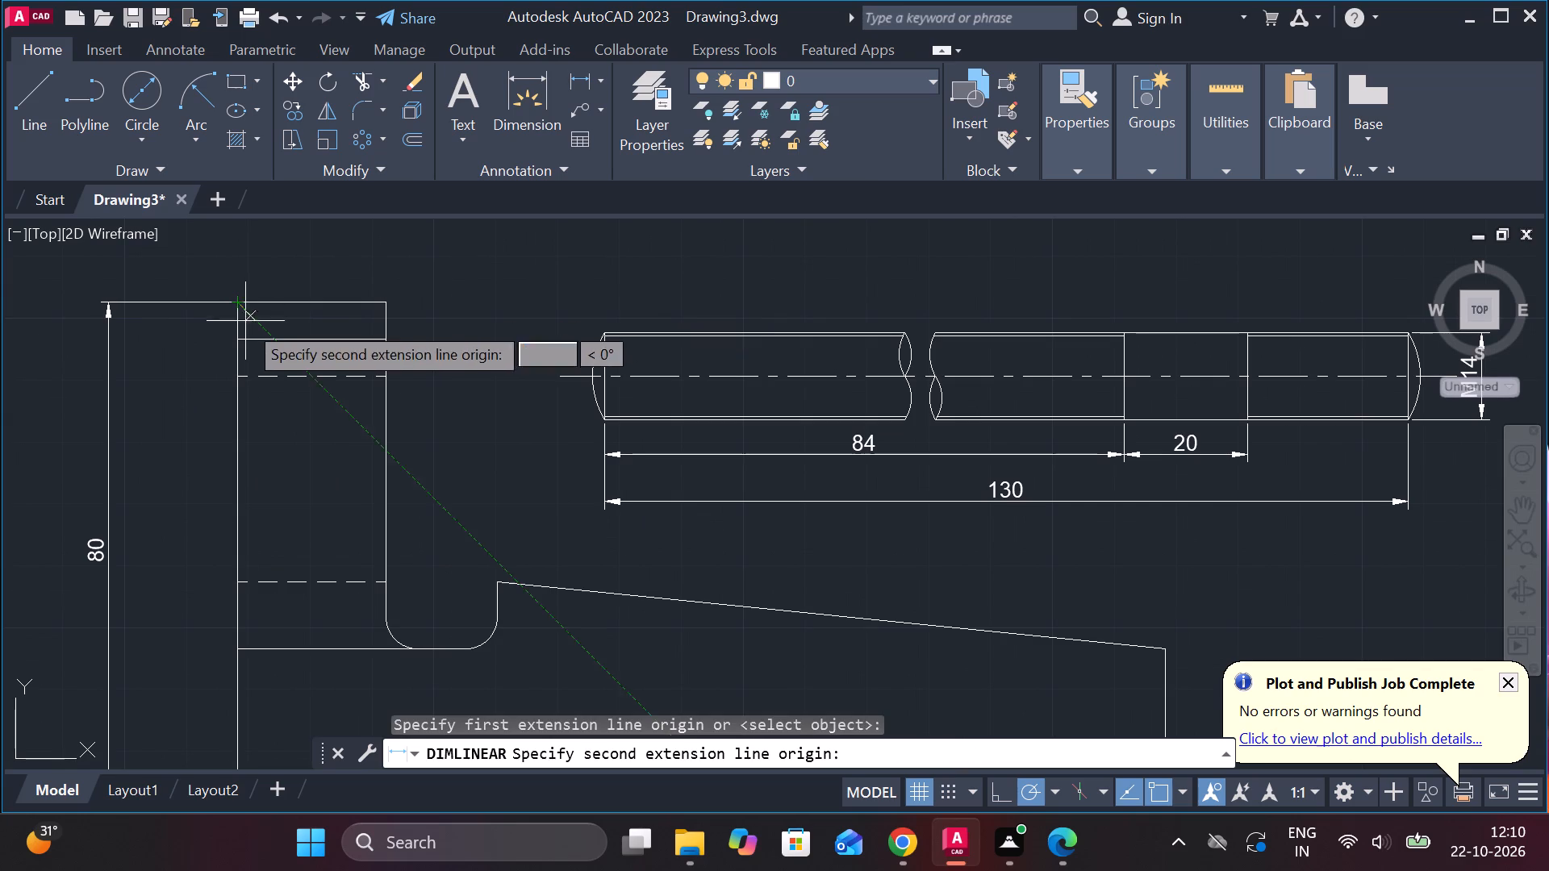
pyautogui.click(240, 344)
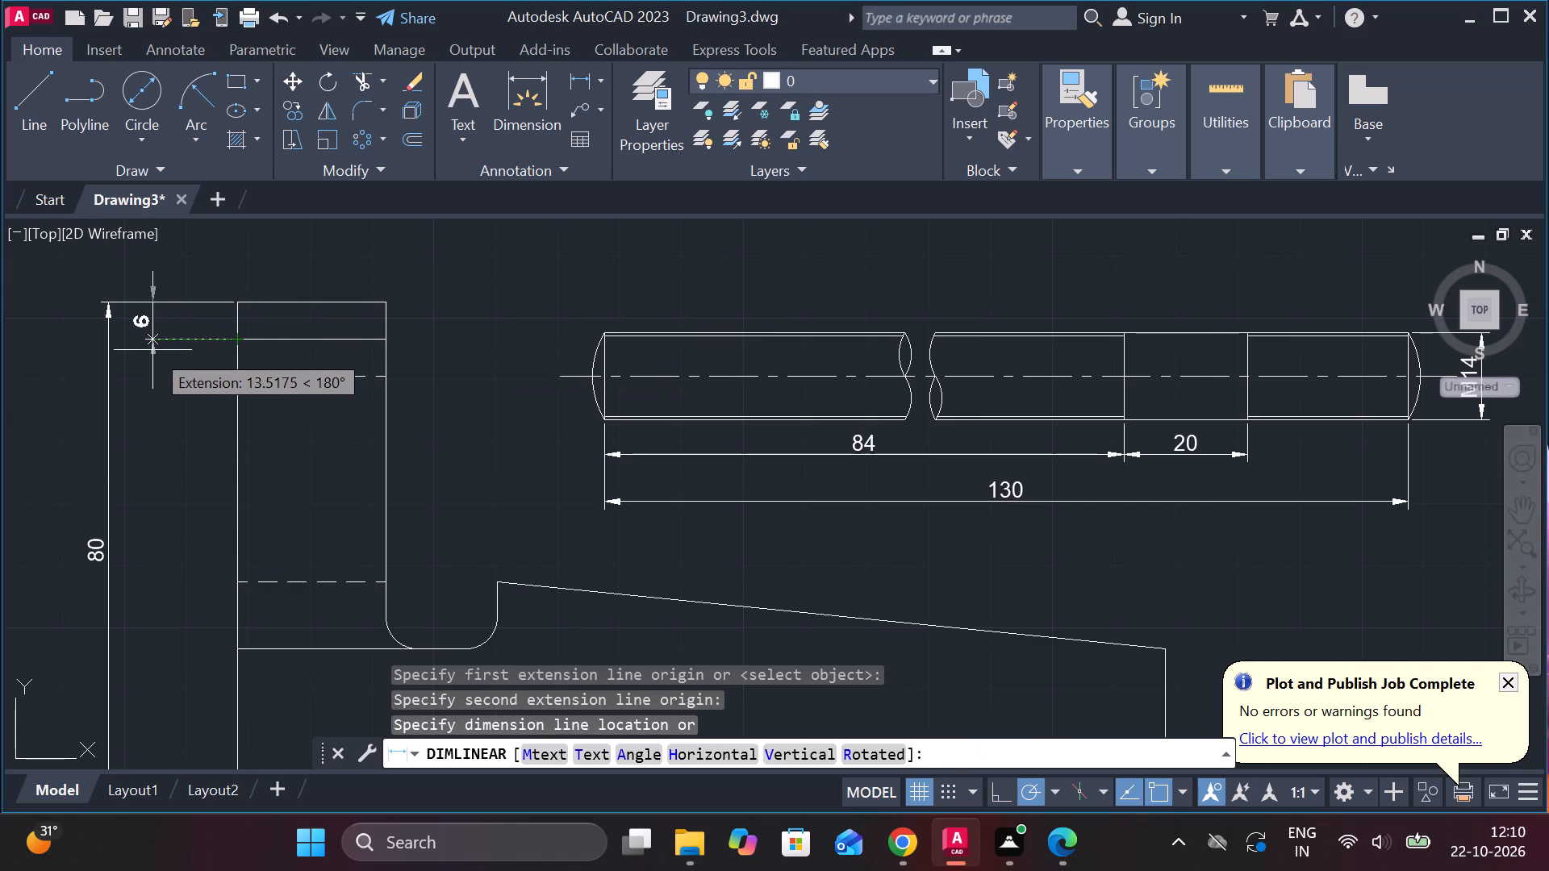
pyautogui.click(174, 350)
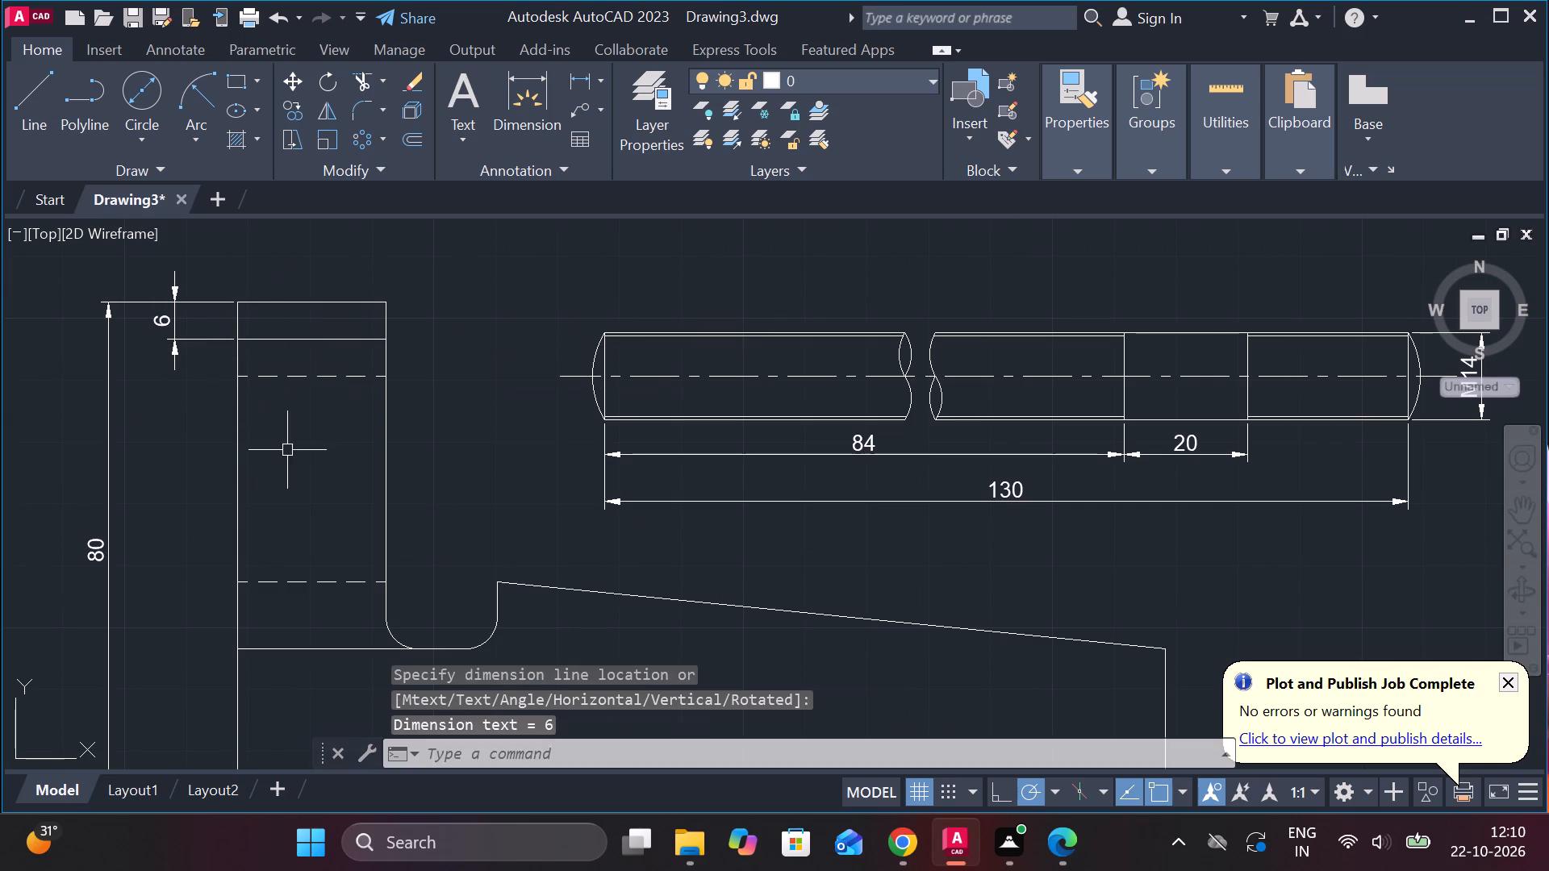
# Add a vertical linear dimension for the height of the L-shaped view's right edge, placed just outside that edge.
pyautogui.scroll(-4, 288, 450)
pyautogui.scroll(3, 629, 556)
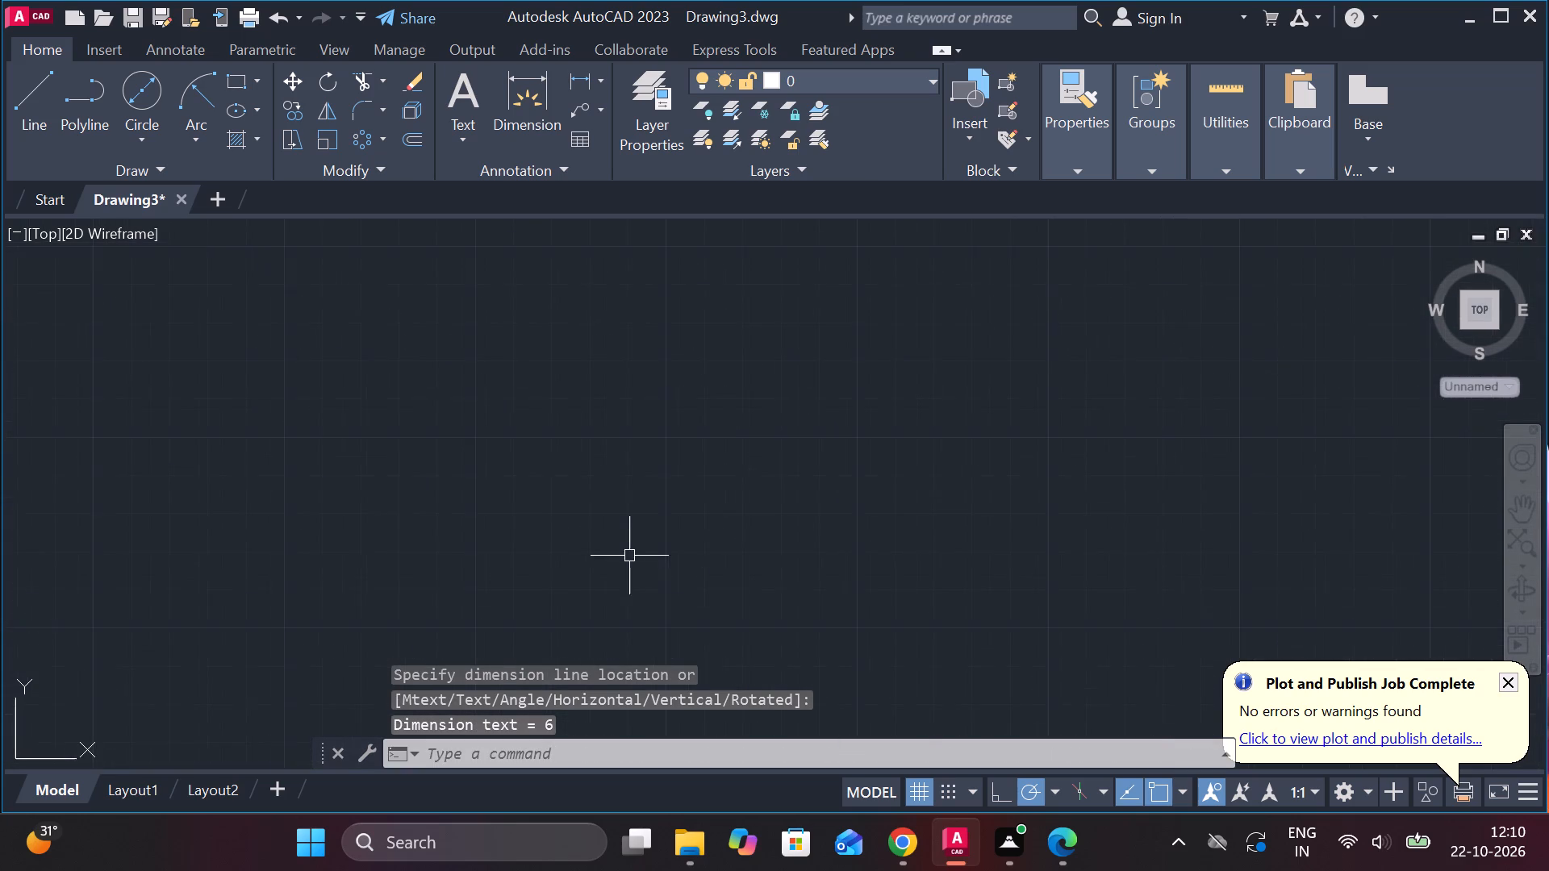
pyautogui.scroll(-4, 629, 559)
pyautogui.scroll(4, 395, 533)
pyautogui.scroll(-2, 395, 533)
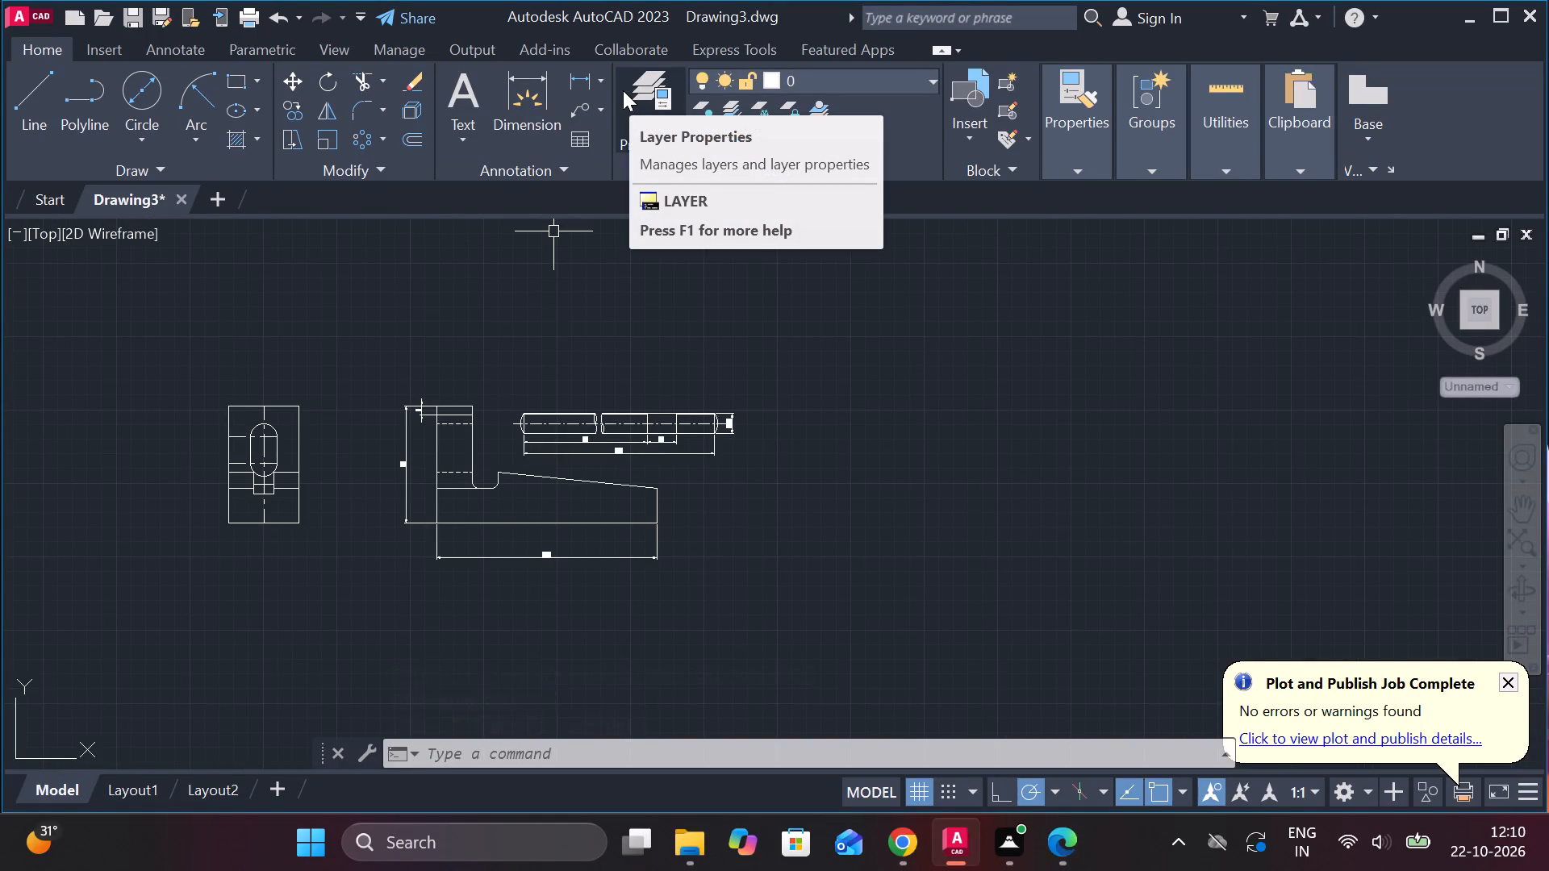
pyautogui.click(575, 78)
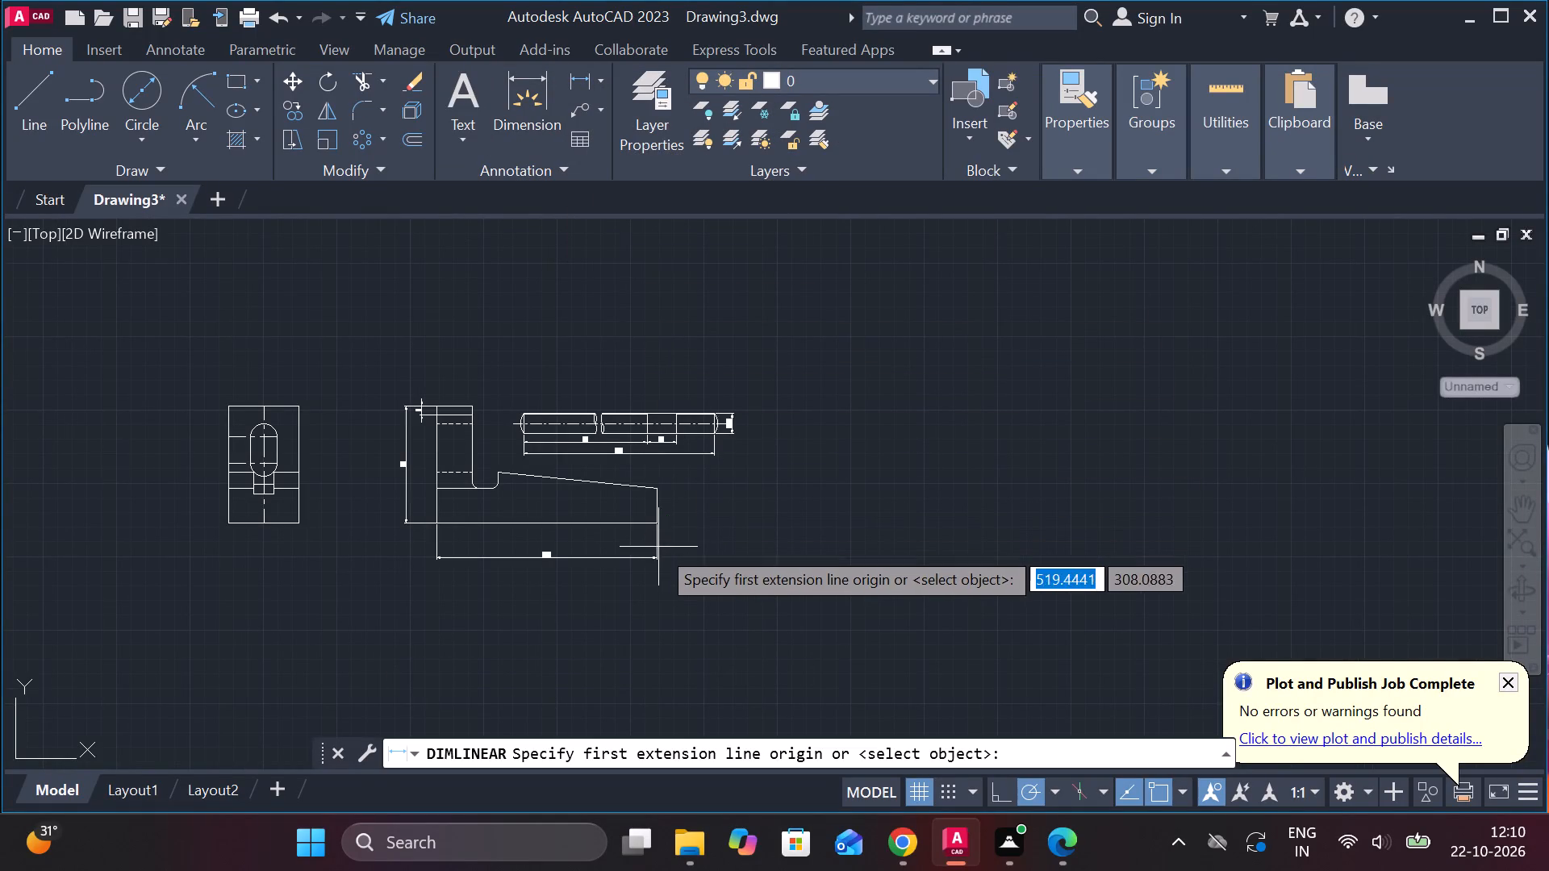
pyautogui.scroll(2, 655, 556)
pyautogui.click(653, 473)
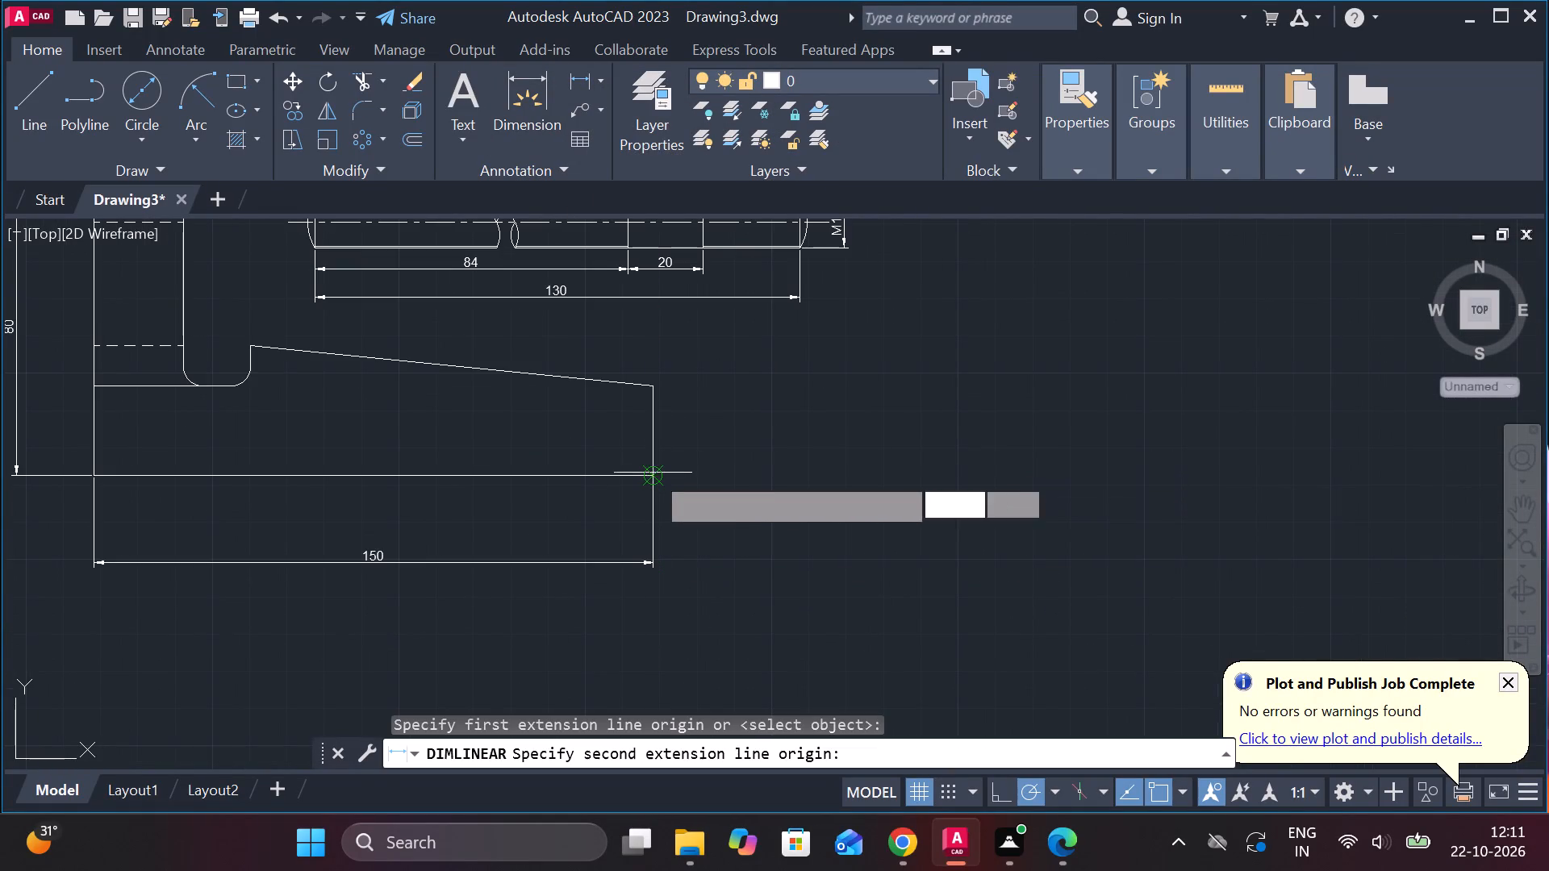
pyautogui.click(651, 393)
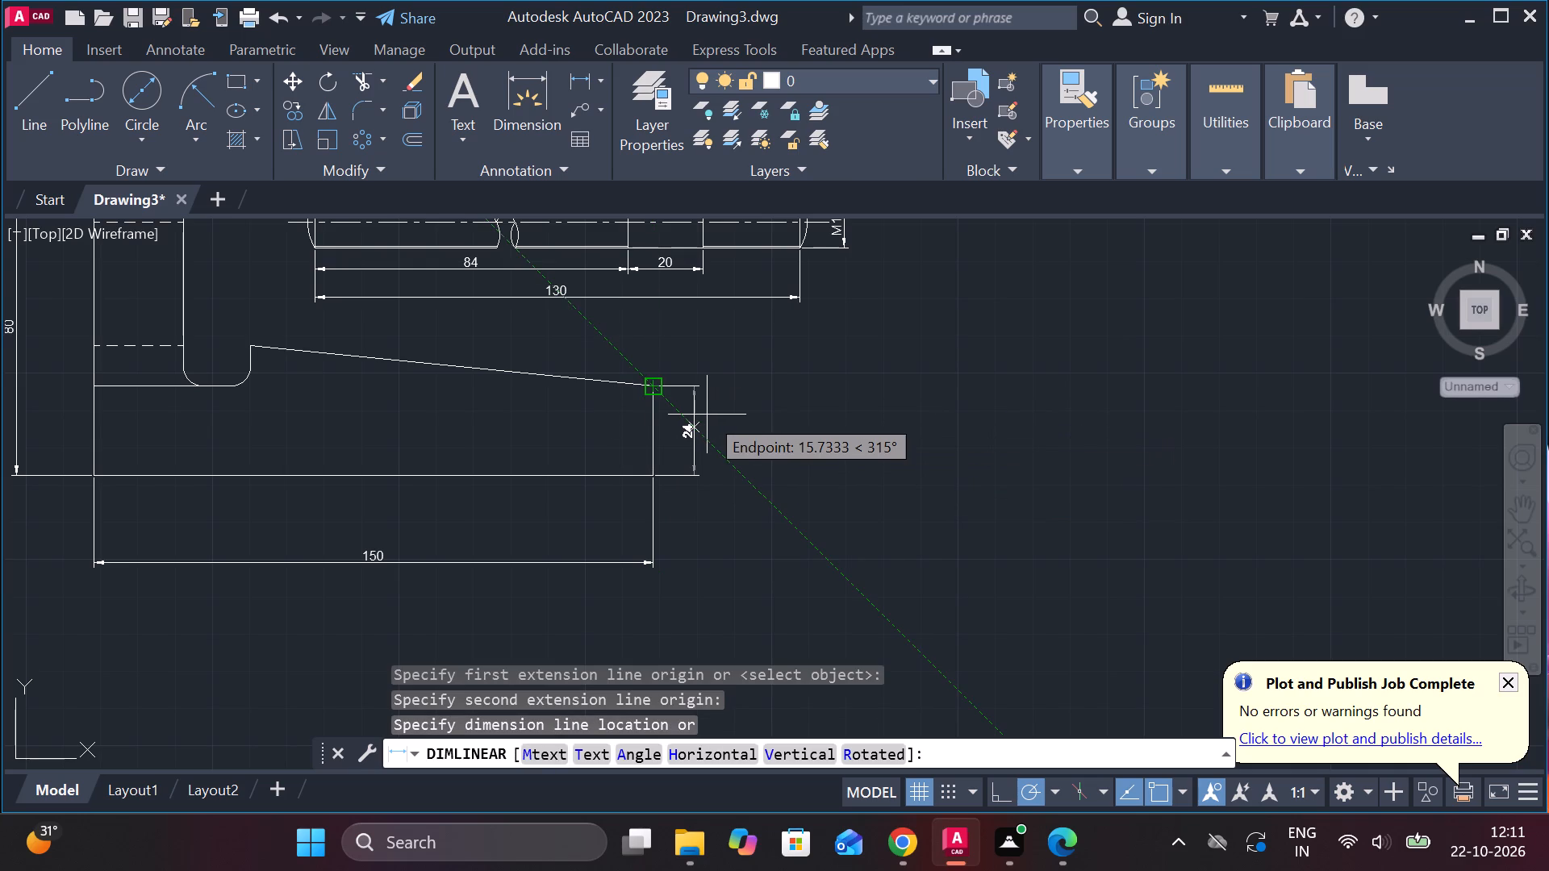
pyautogui.click(716, 414)
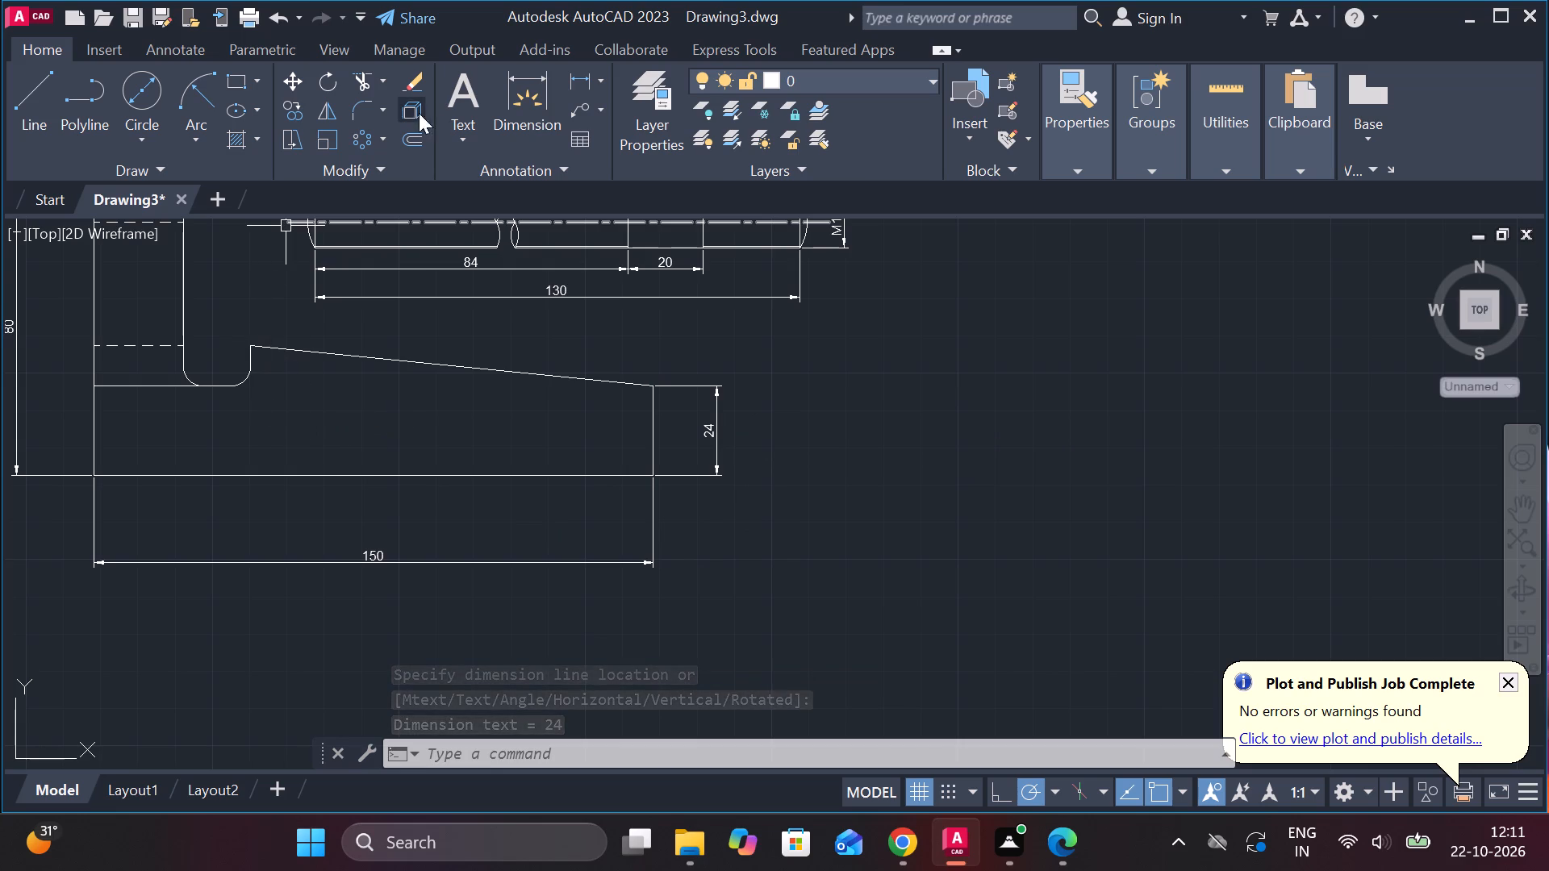
# Add a vertical linear dimension from the bottom of the rounded notch to the L-shaped view's bottom edge, placed directly beneath the notch.
pyautogui.click(575, 86)
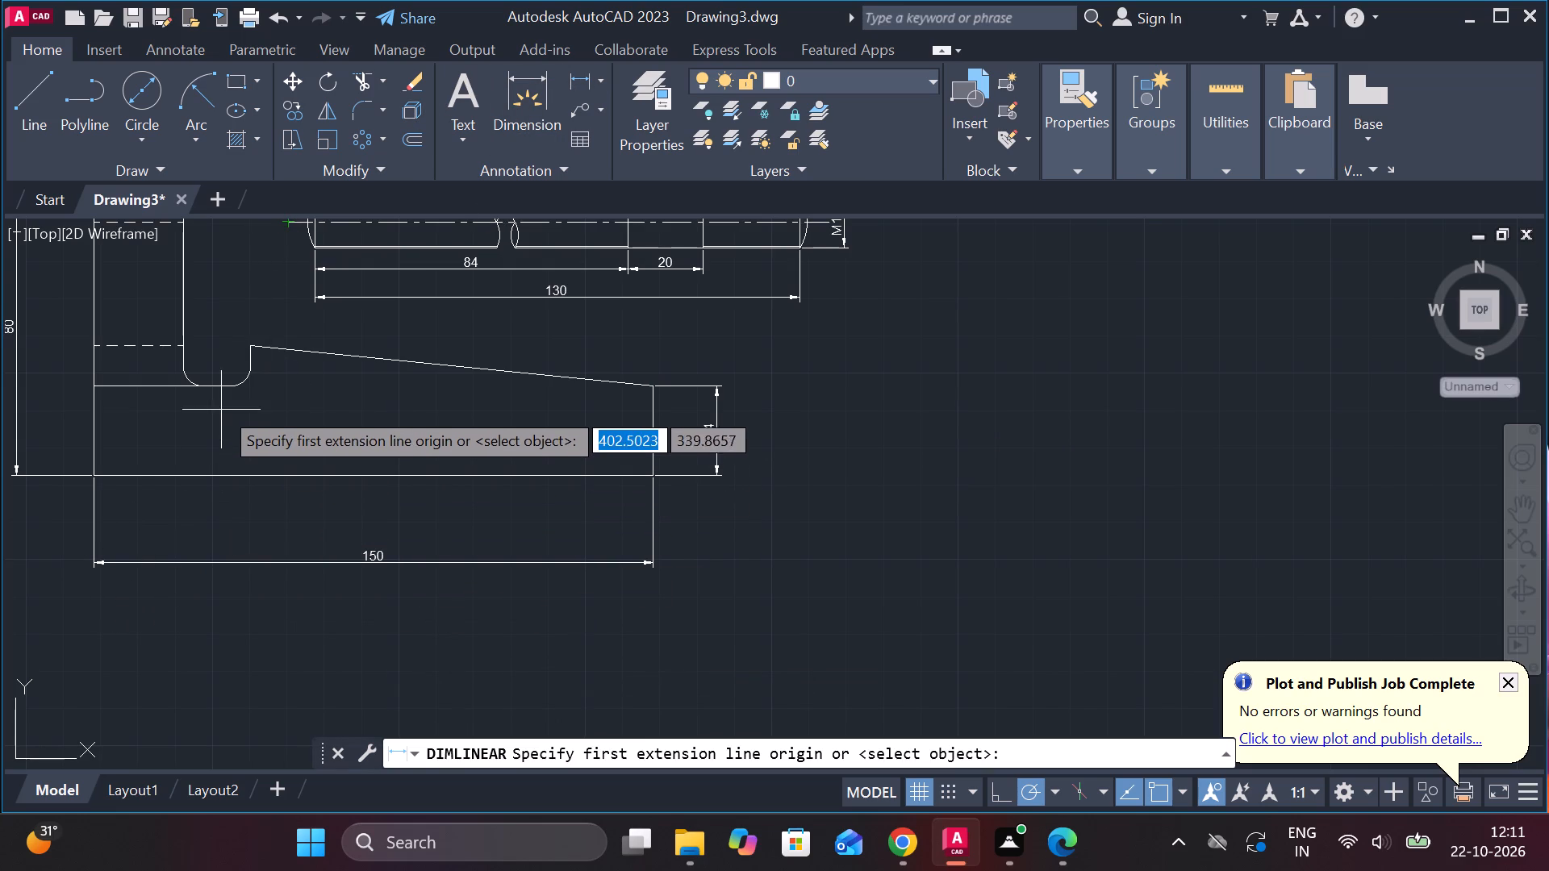
pyautogui.click(217, 385)
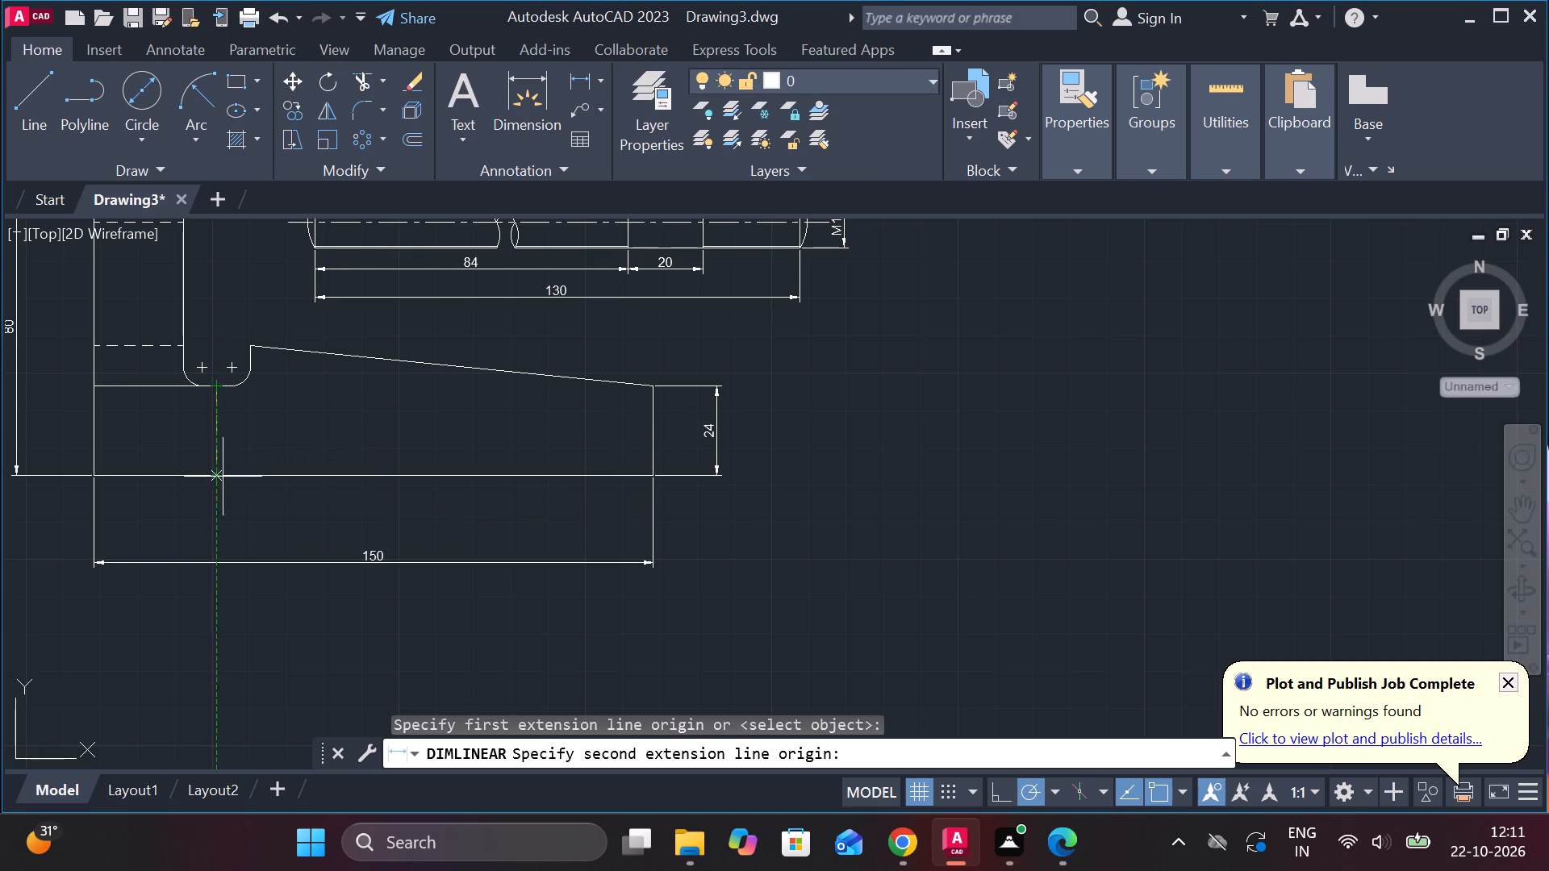
pyautogui.click(223, 477)
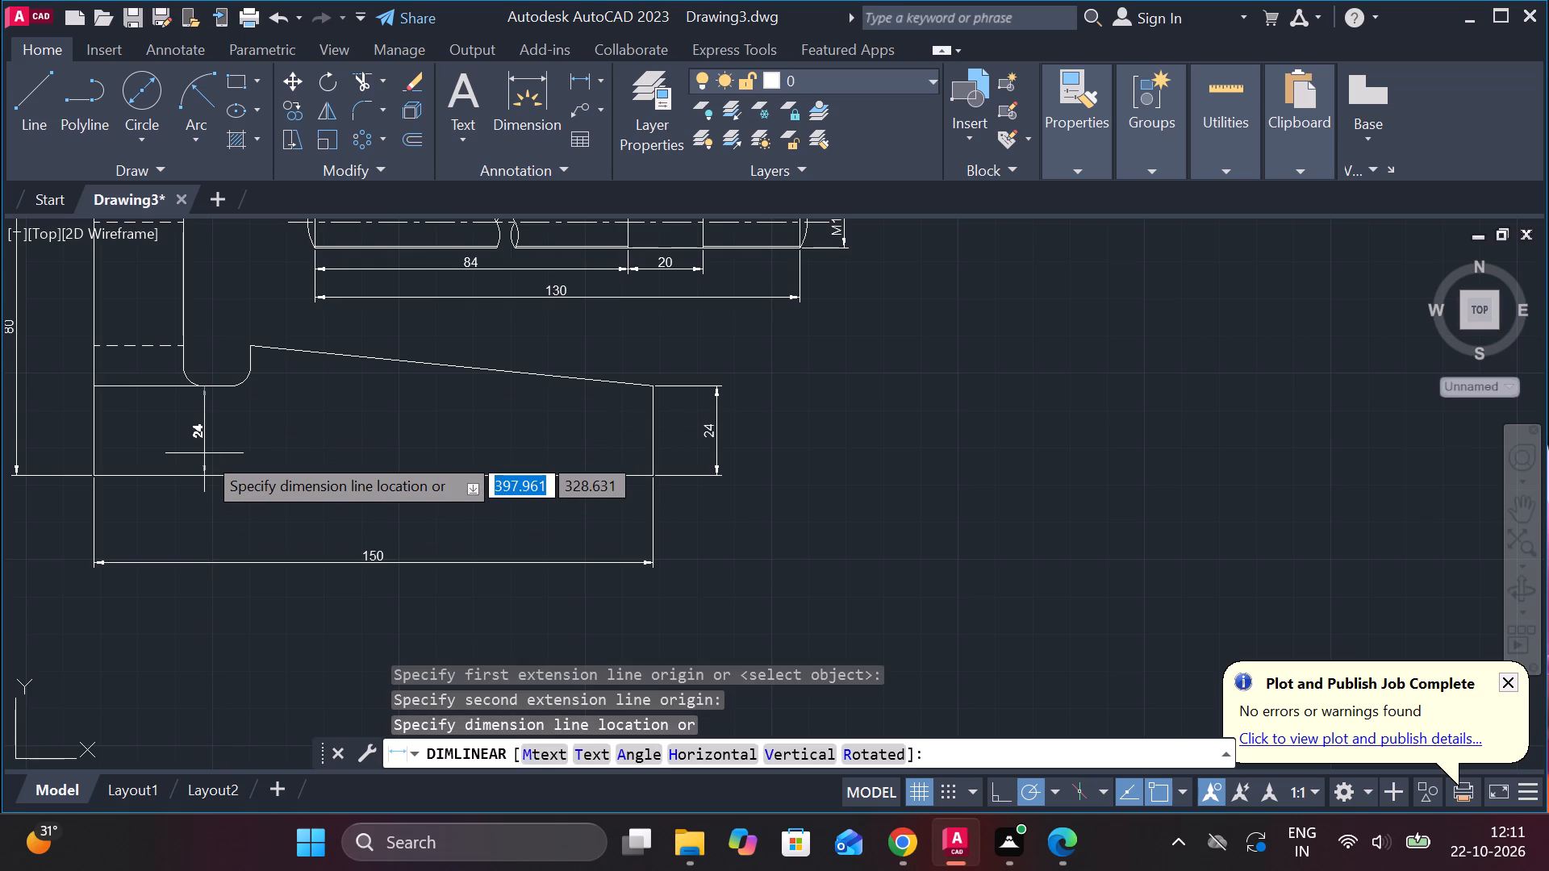
pyautogui.click(215, 453)
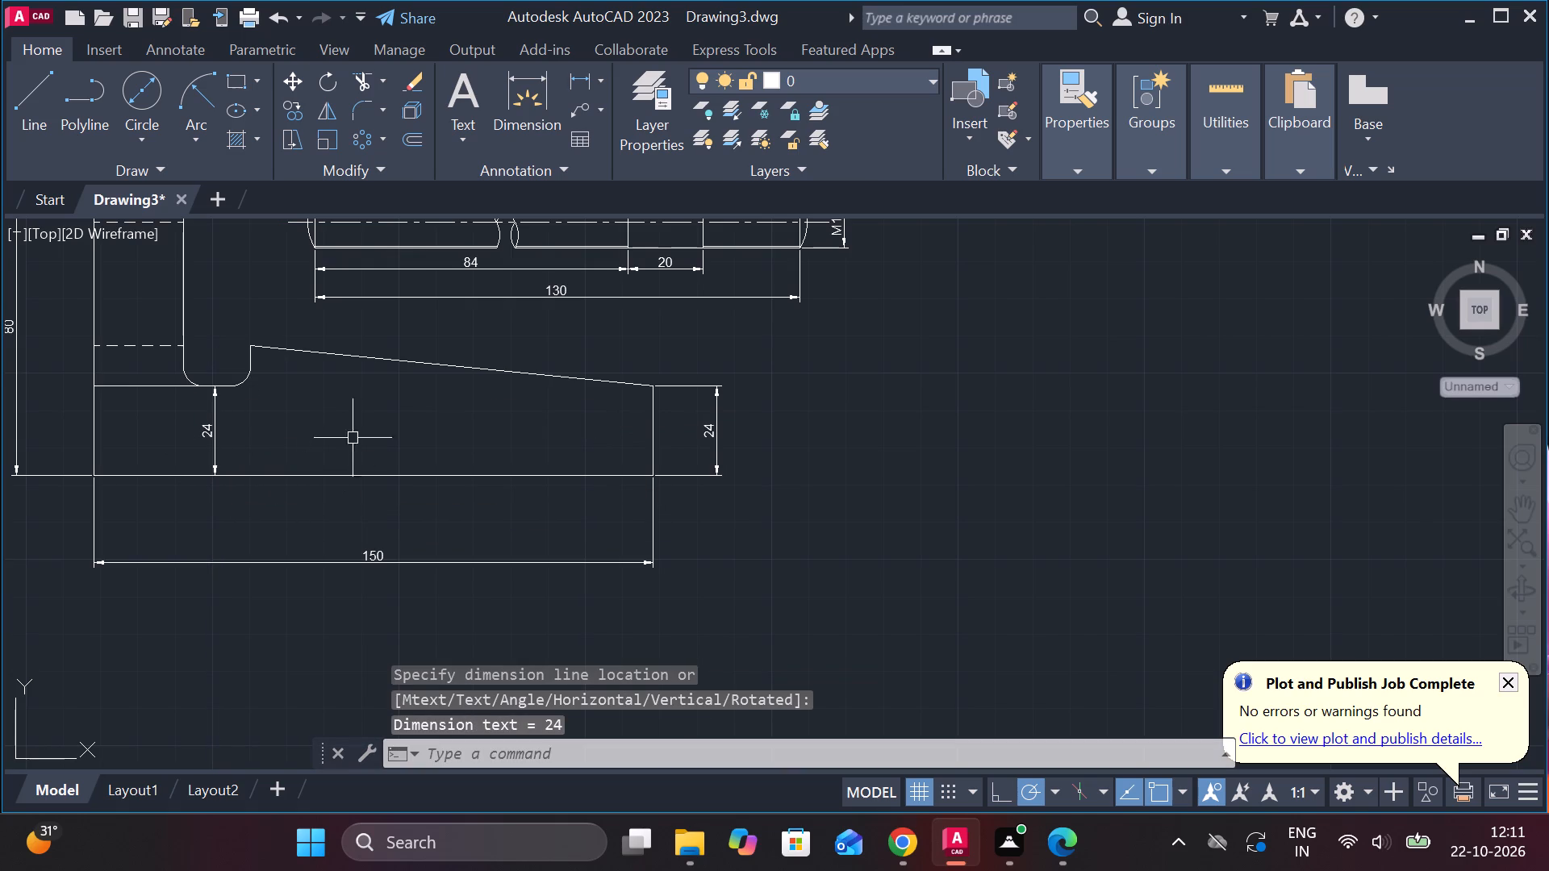
# Add a radius dimension to the rounded notch's right fillet in the L-shaped view, placed just outside the arc inside the part.
pyautogui.click(600, 85)
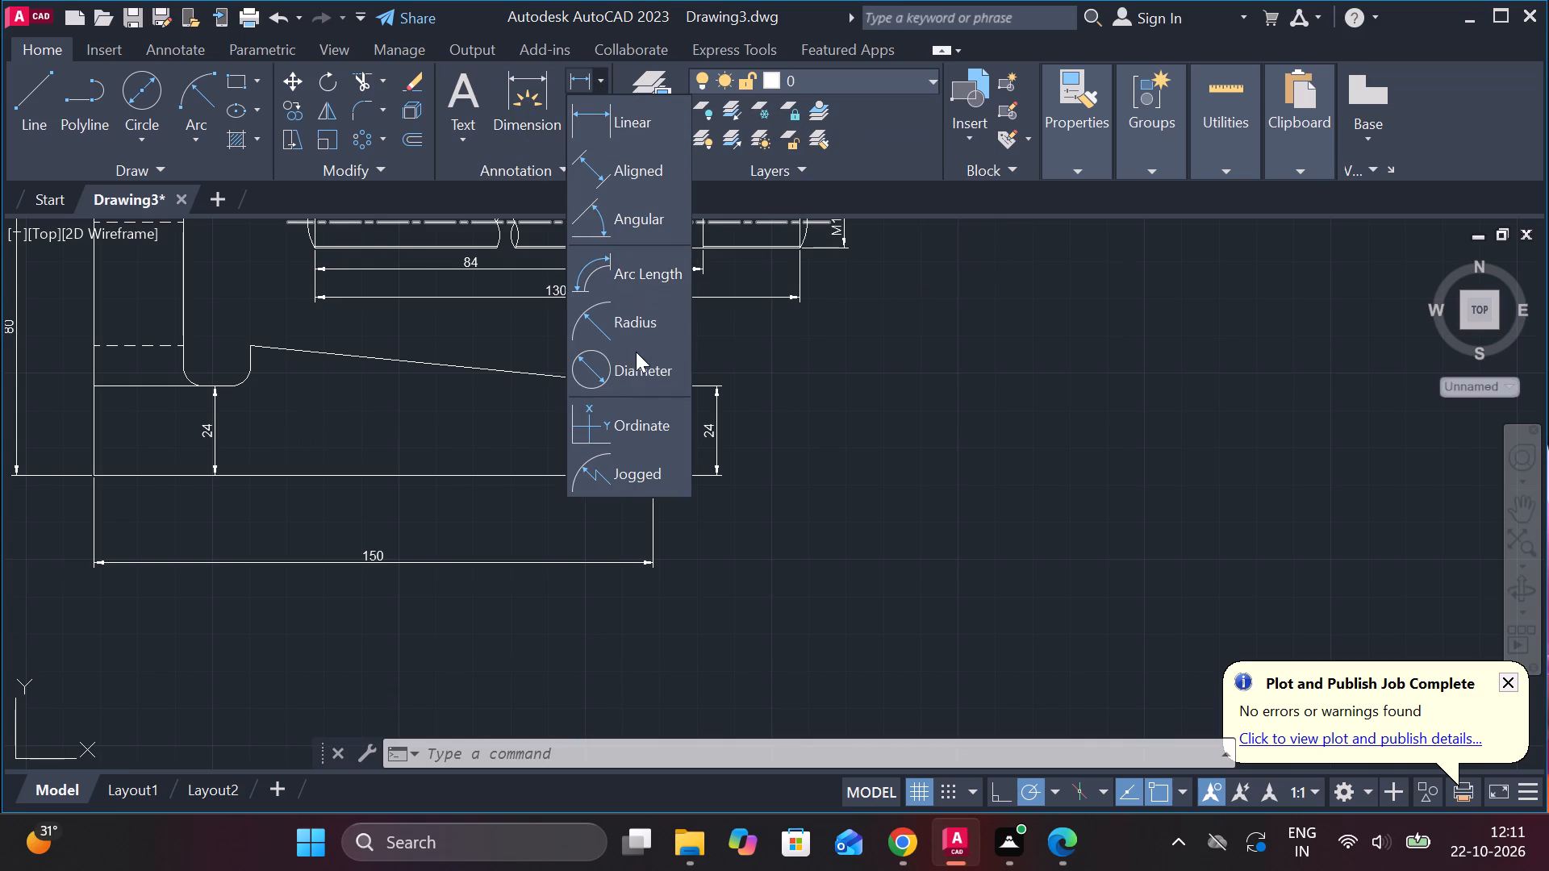
pyautogui.click(636, 335)
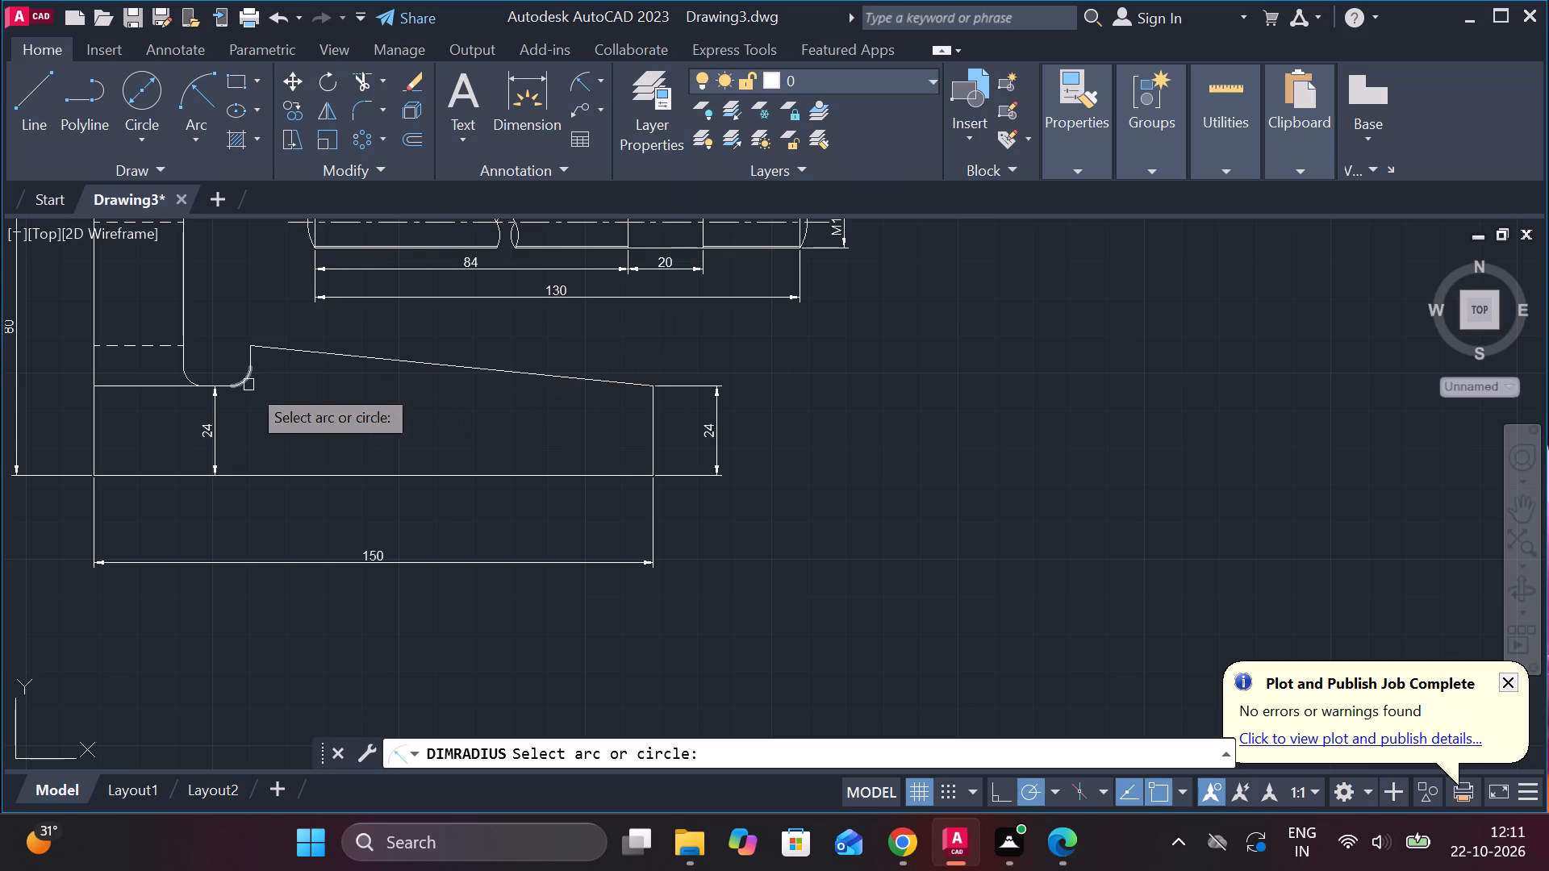
pyautogui.click(248, 385)
pyautogui.scroll(2, 279, 397)
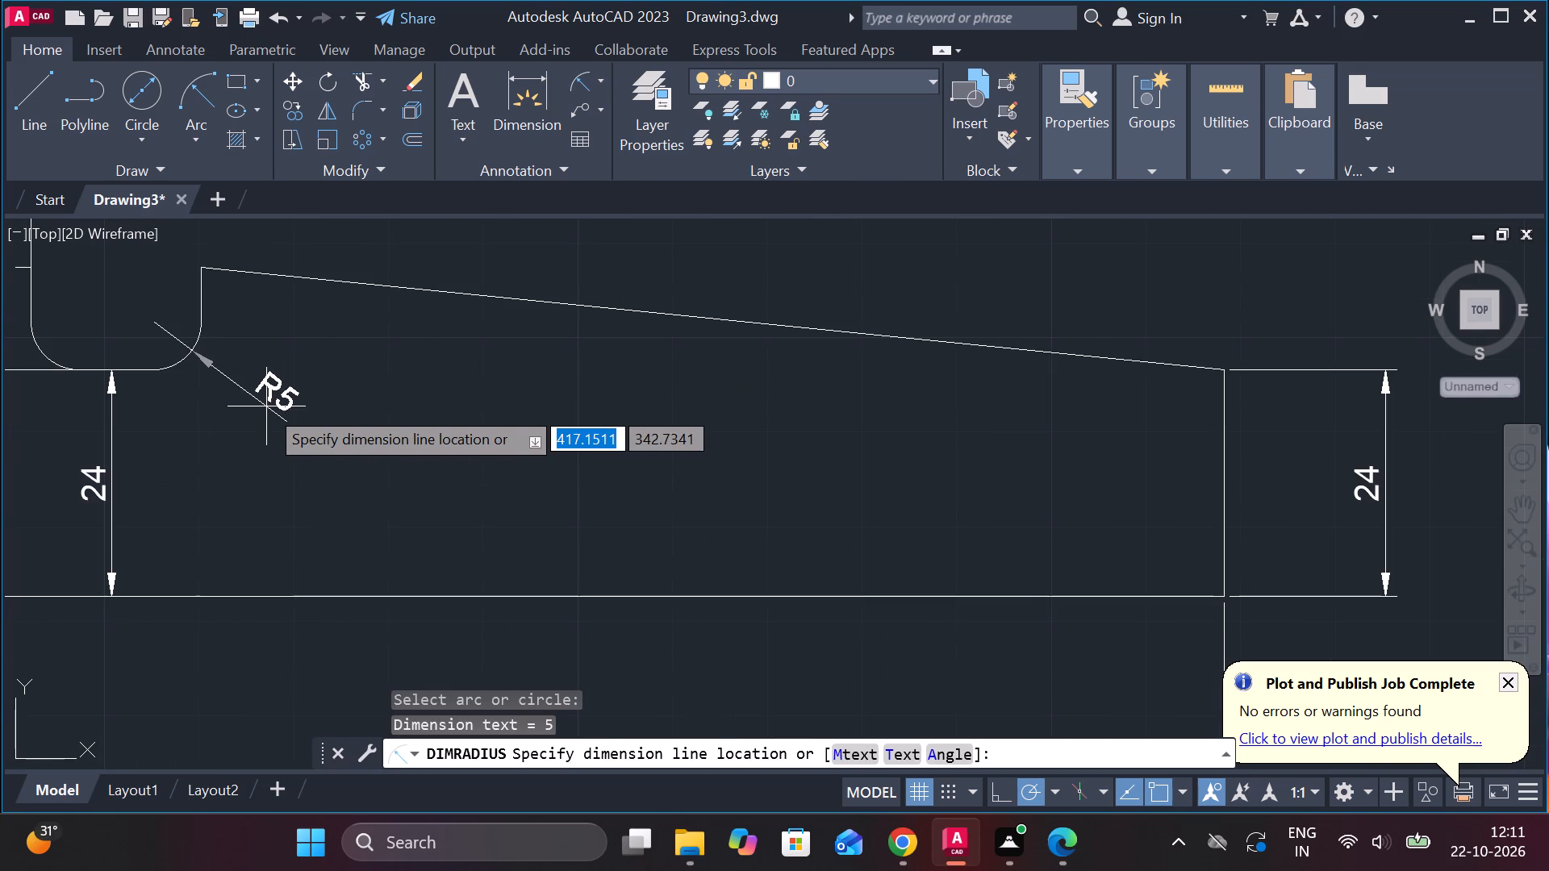
pyautogui.click(266, 406)
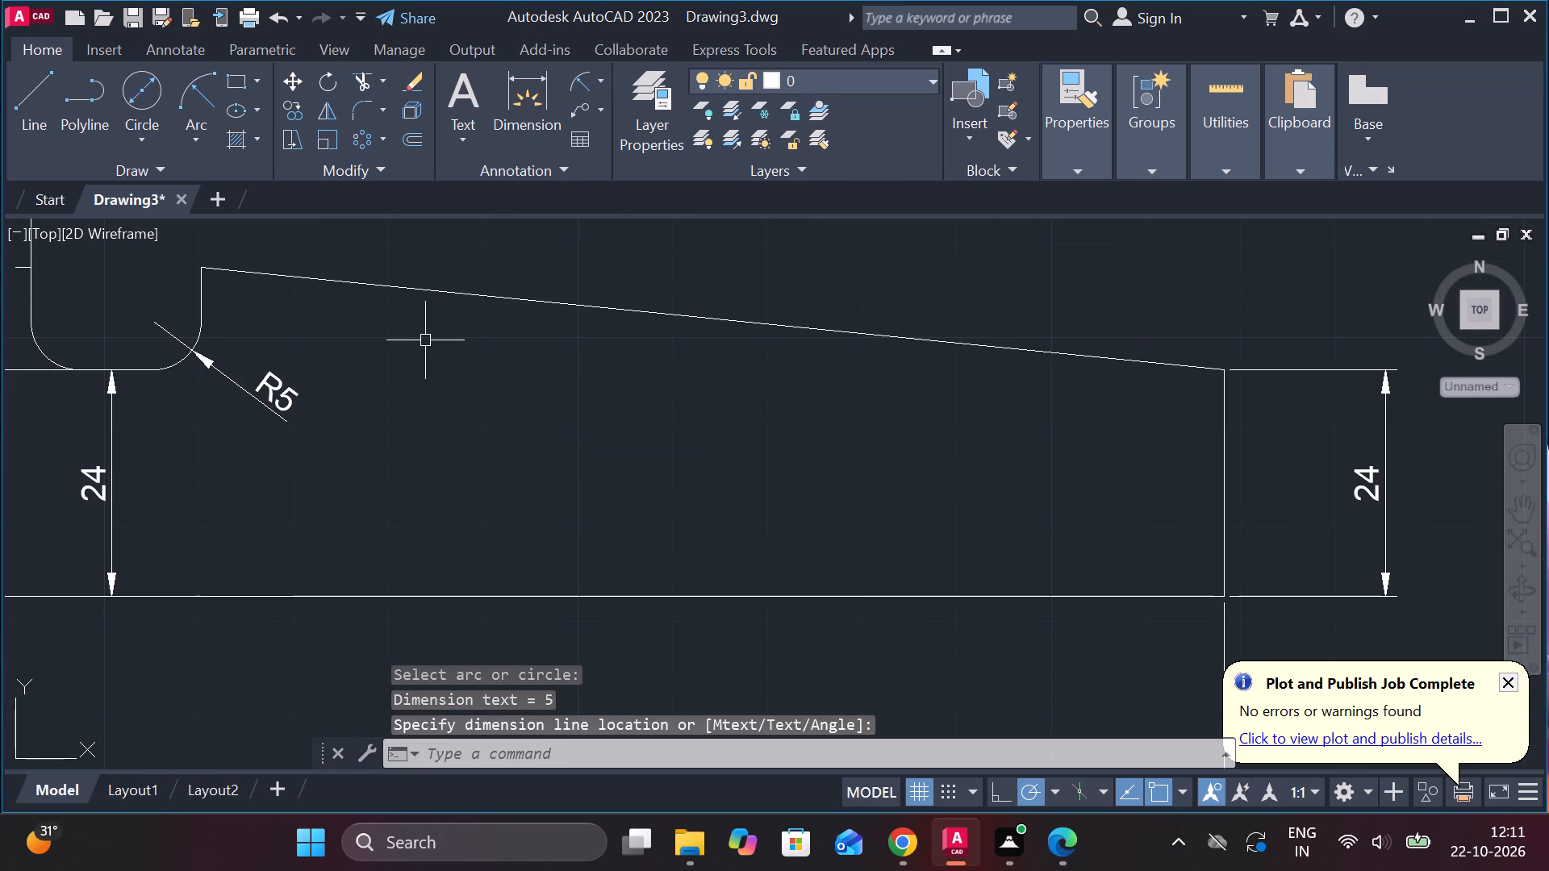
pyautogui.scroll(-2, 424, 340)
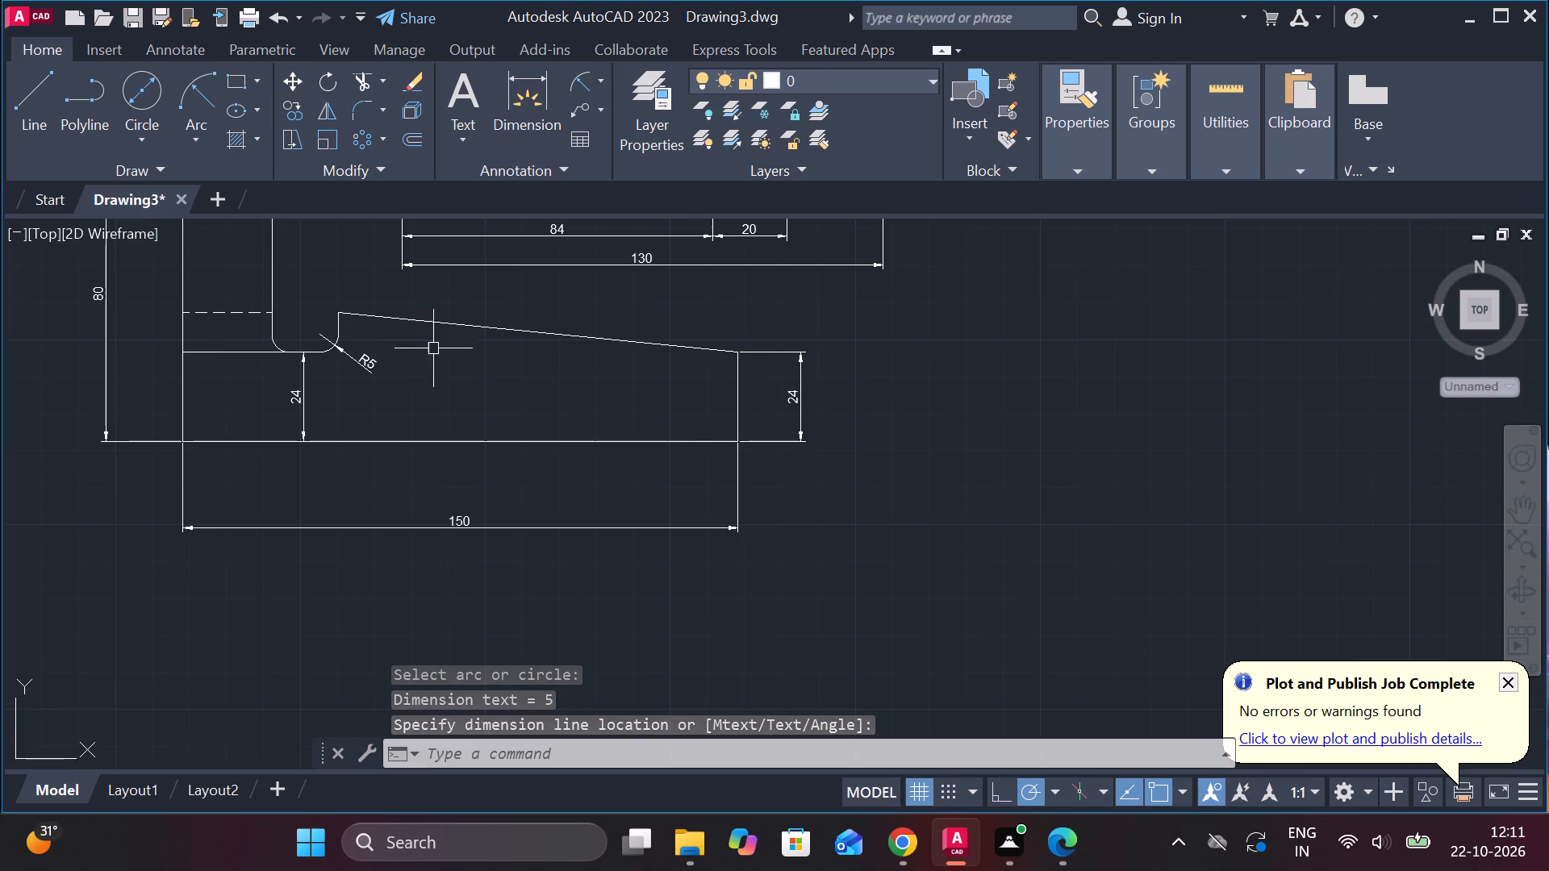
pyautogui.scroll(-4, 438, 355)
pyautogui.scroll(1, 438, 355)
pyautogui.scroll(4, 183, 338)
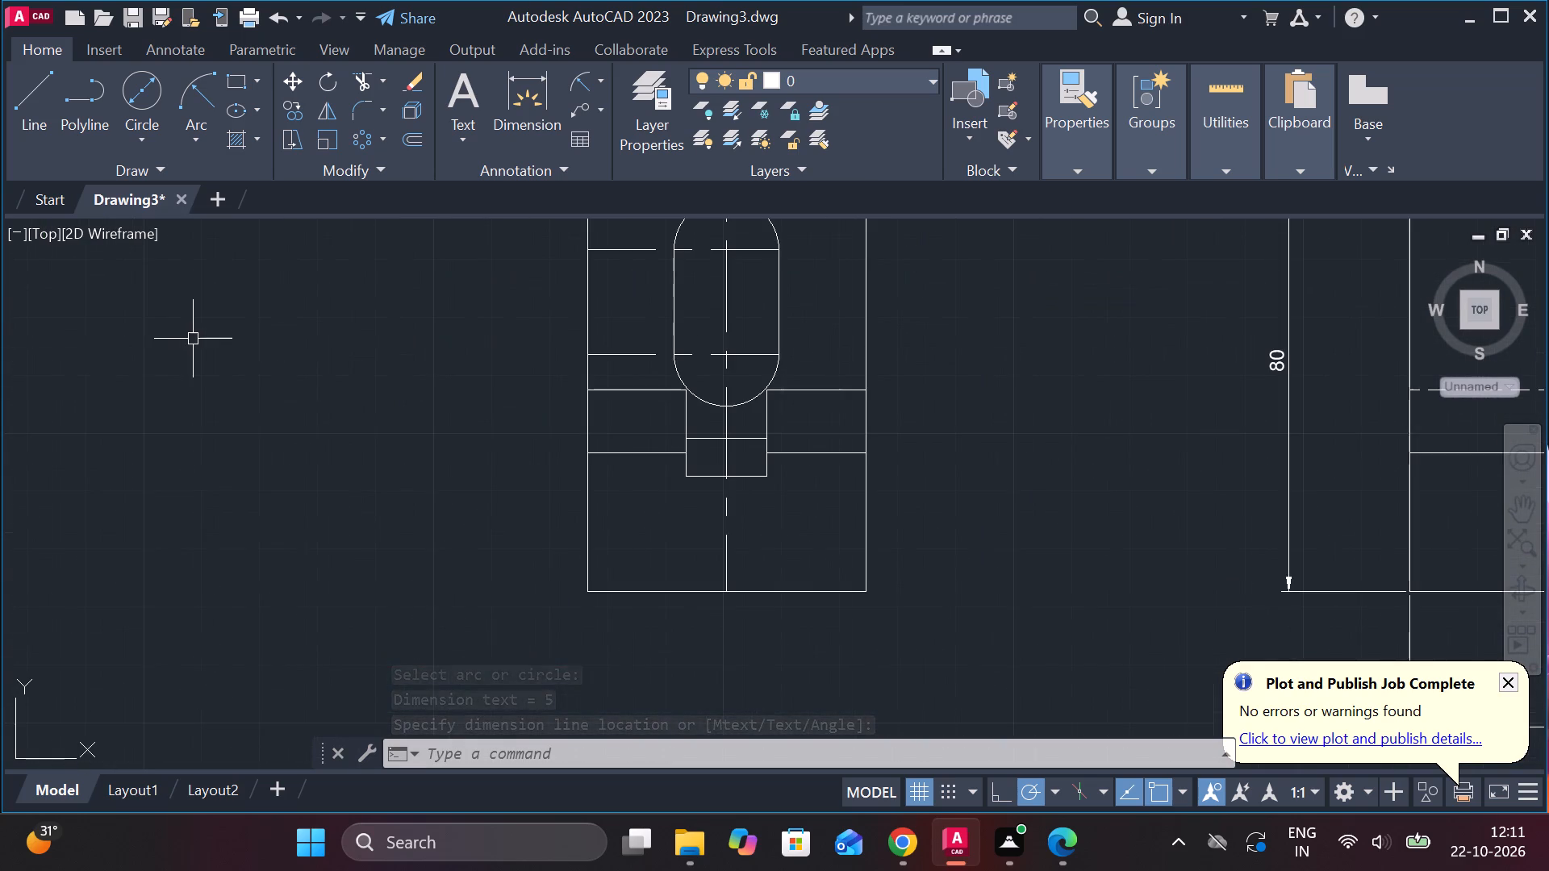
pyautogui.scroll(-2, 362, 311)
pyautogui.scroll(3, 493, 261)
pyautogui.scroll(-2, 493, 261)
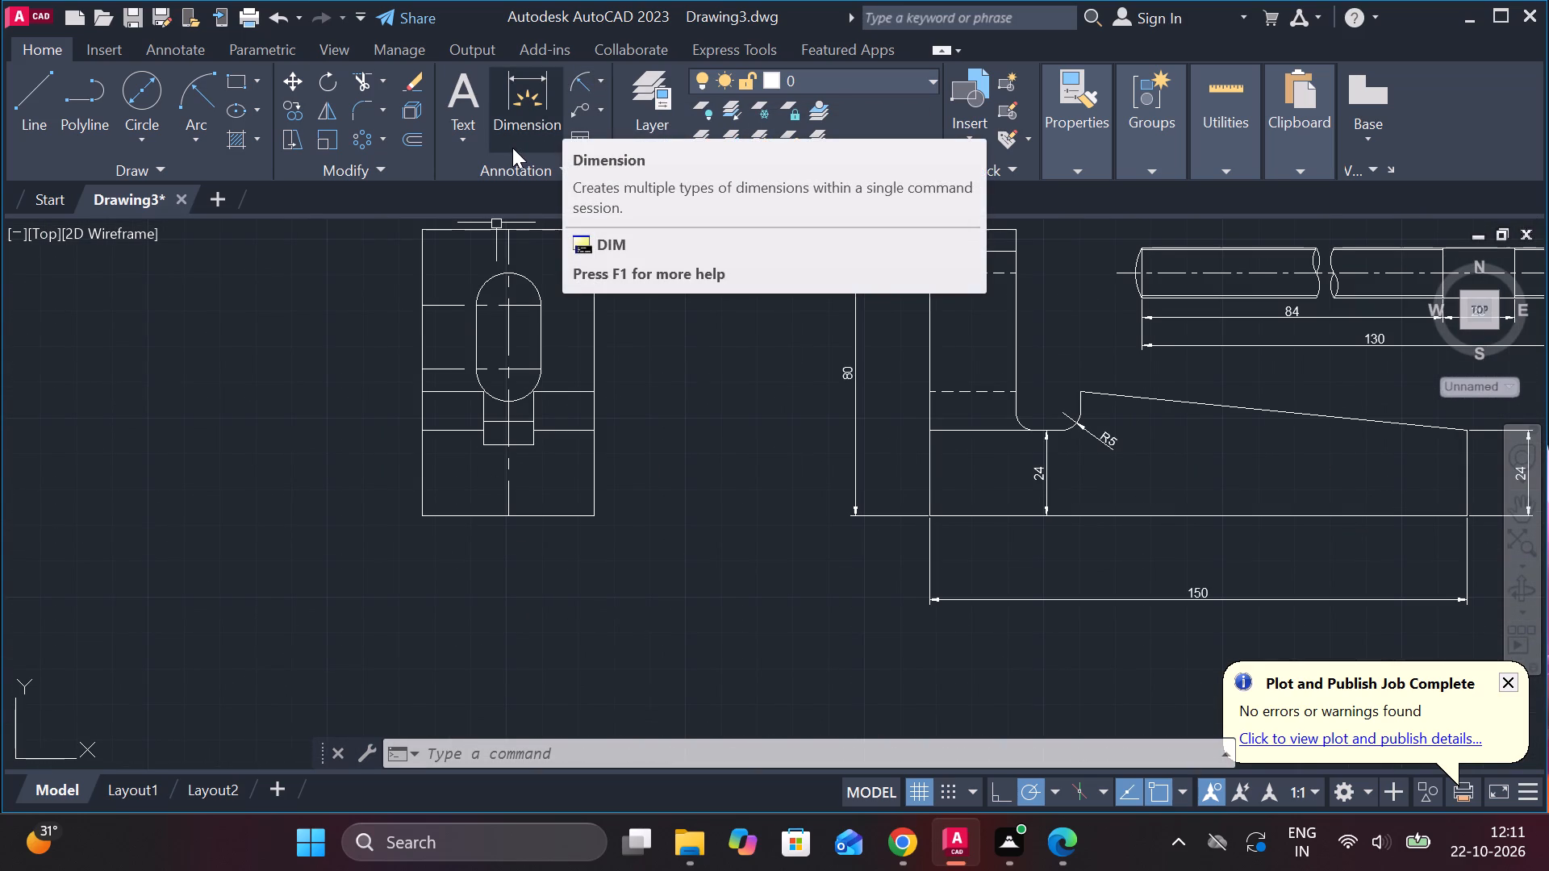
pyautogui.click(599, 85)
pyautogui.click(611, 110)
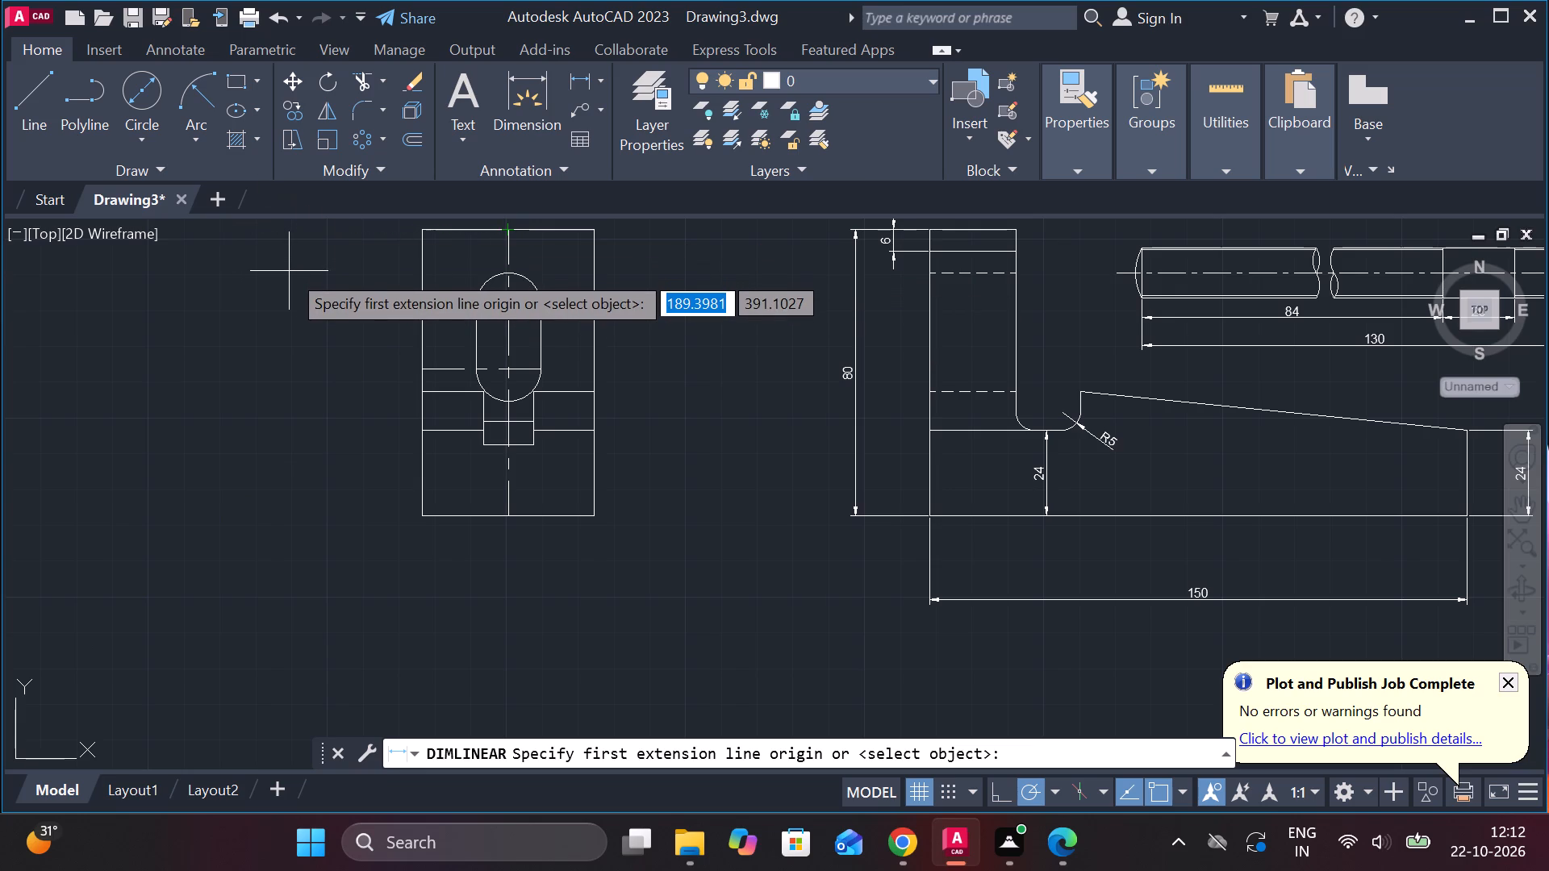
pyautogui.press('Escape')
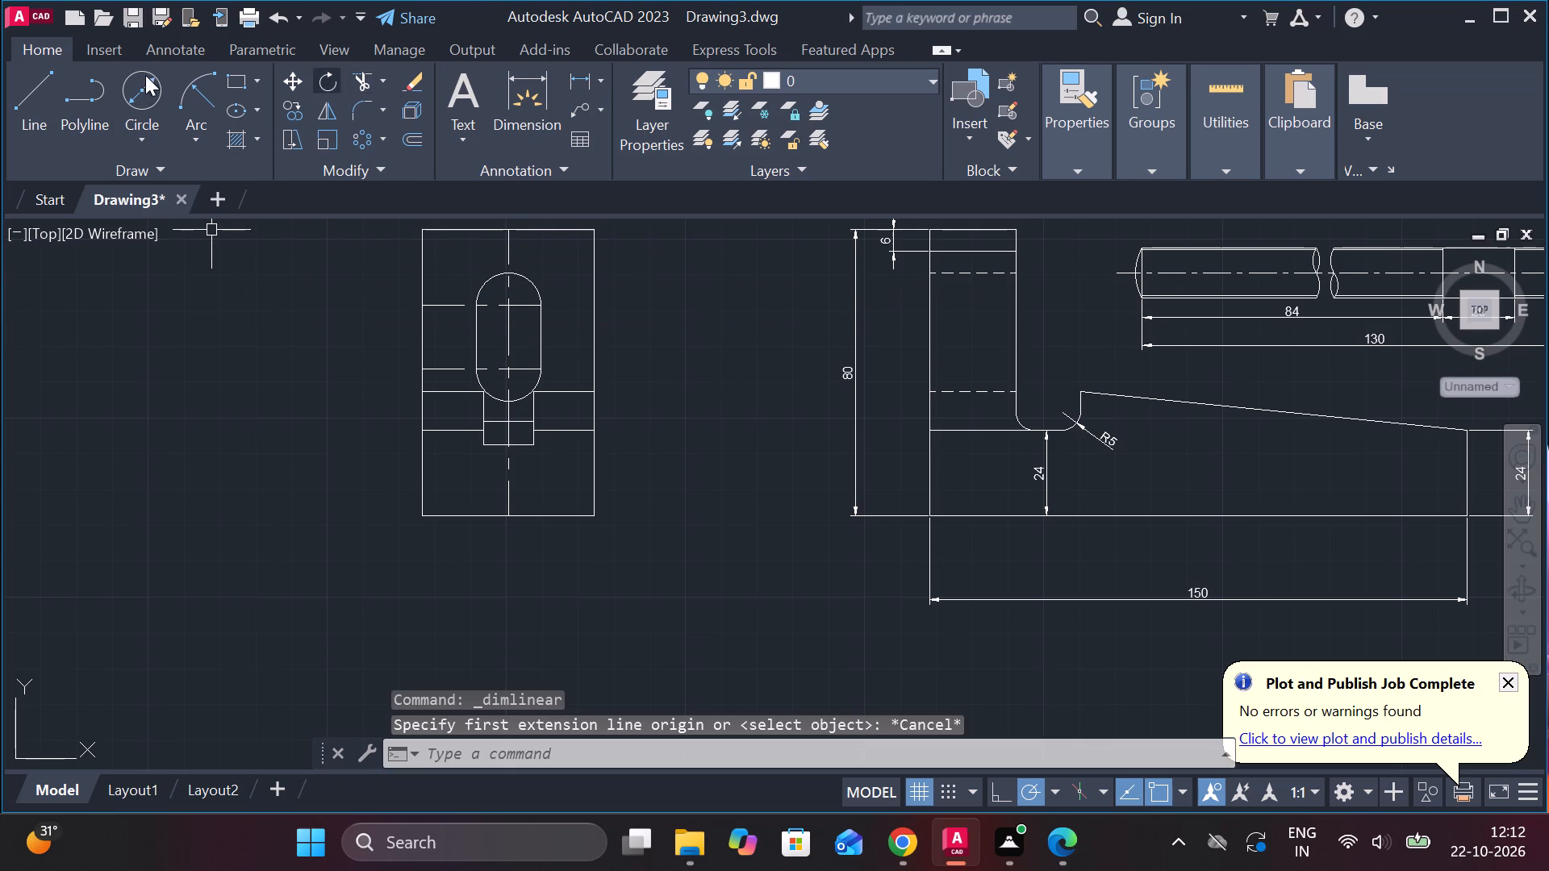
# Draw a 6-unit line slanting down toward the slotted view's left edge, starting on its top edge 6 units from the top left corner.
pyautogui.click(16, 84)
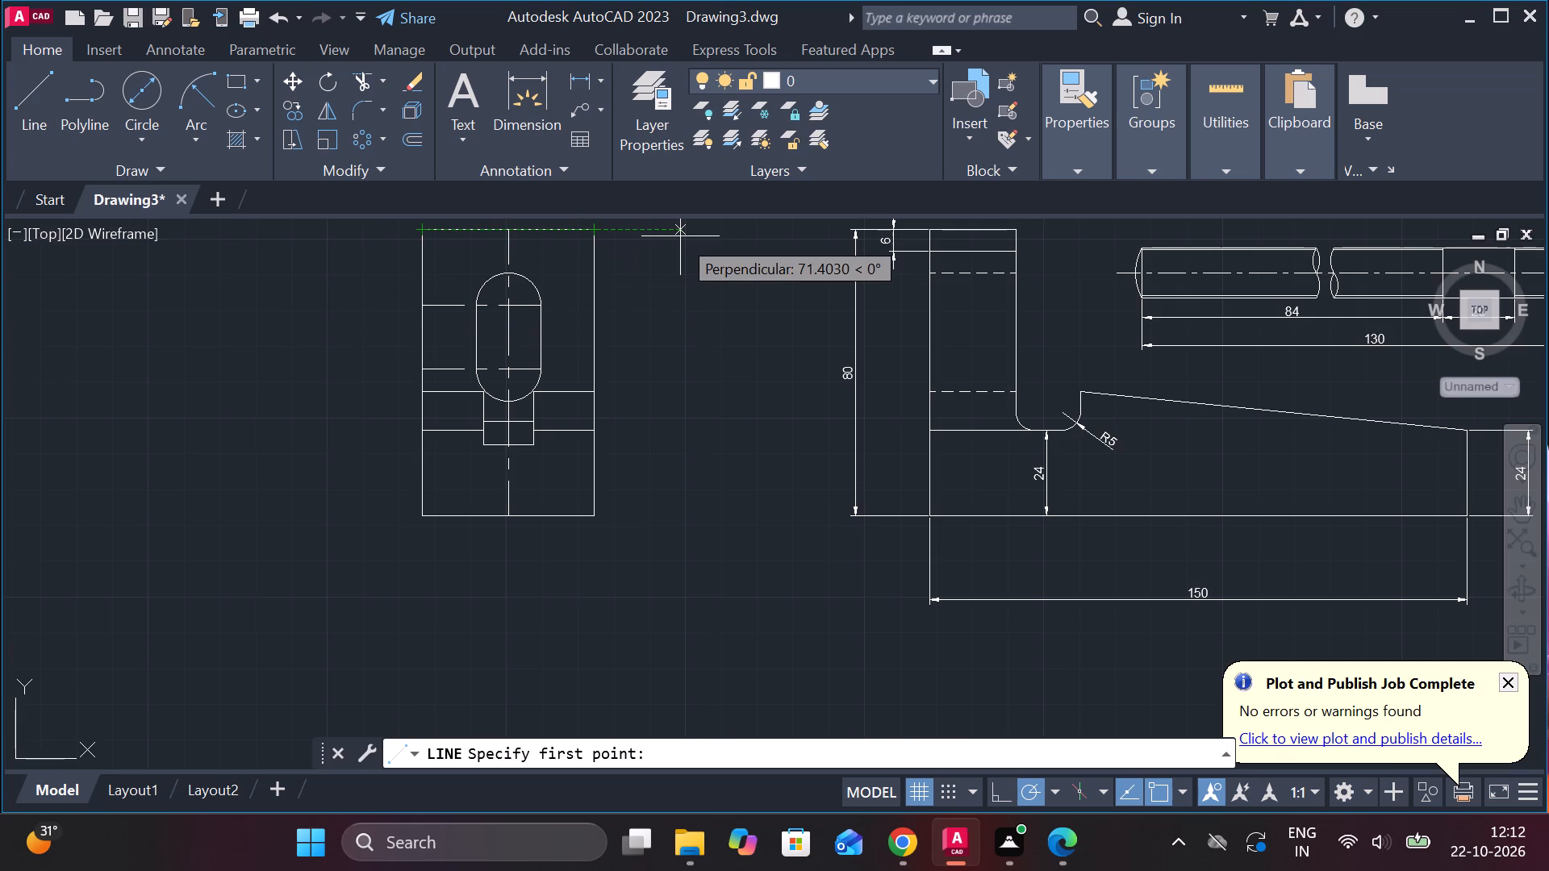
pyautogui.press('6')
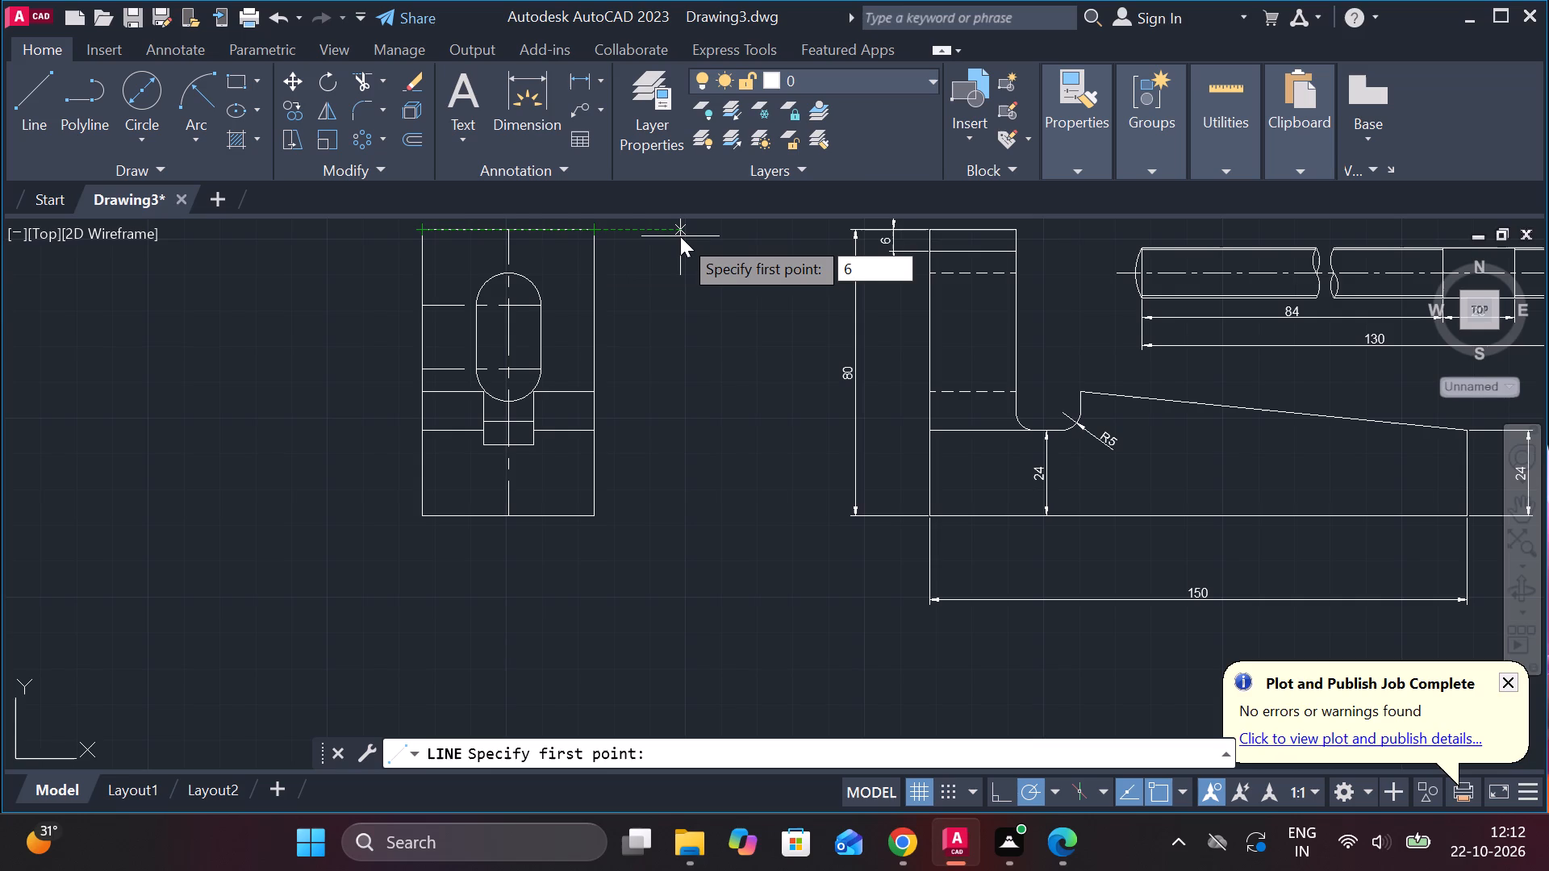
pyautogui.press('Return')
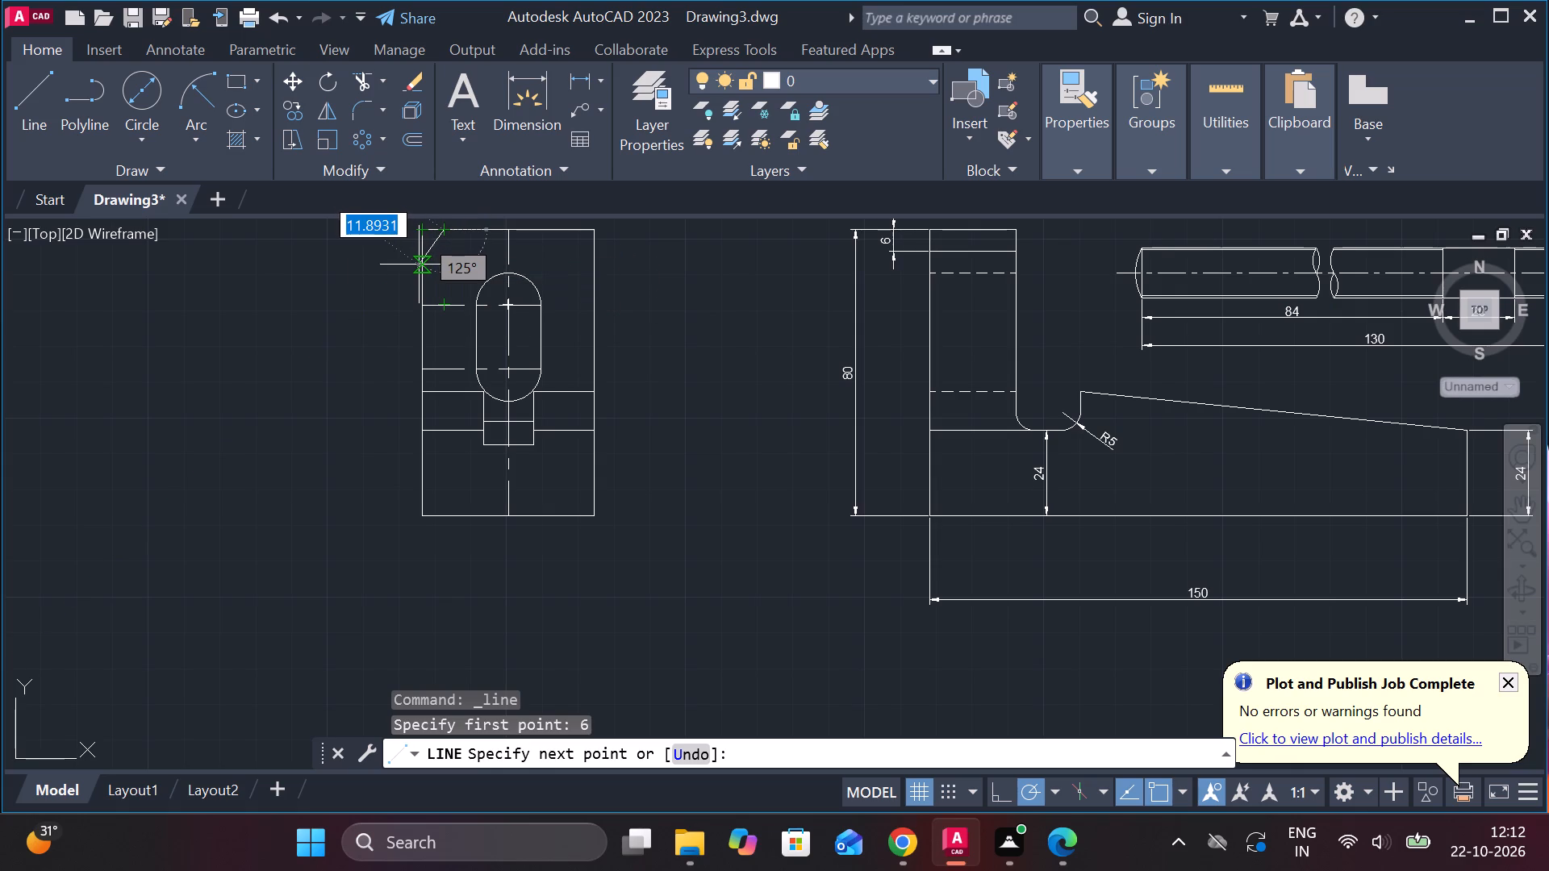
pyautogui.press('6')
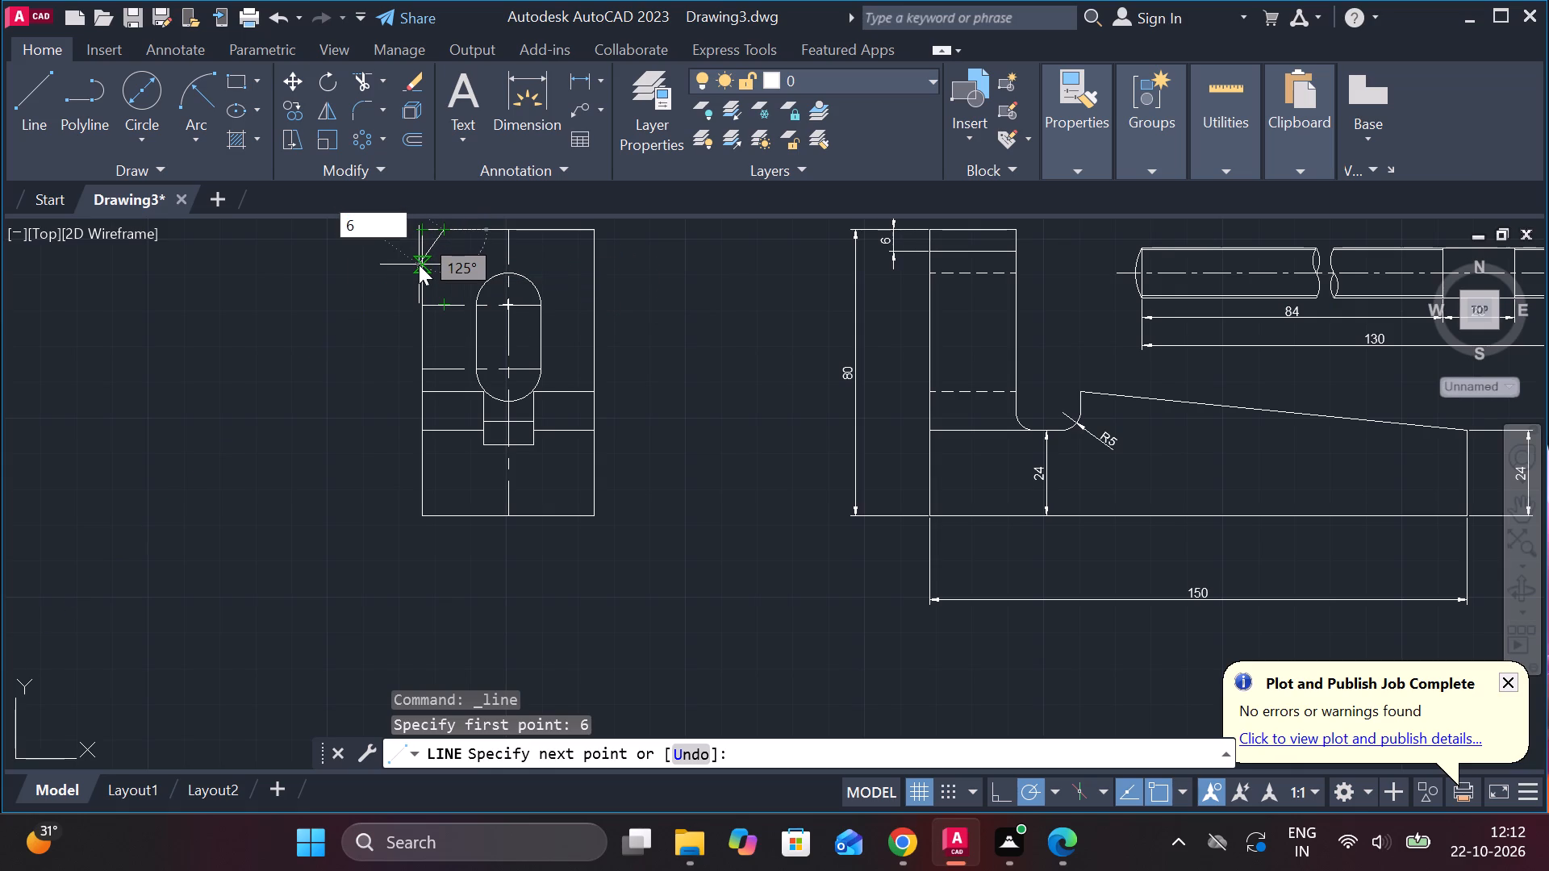
pyautogui.press('Return')
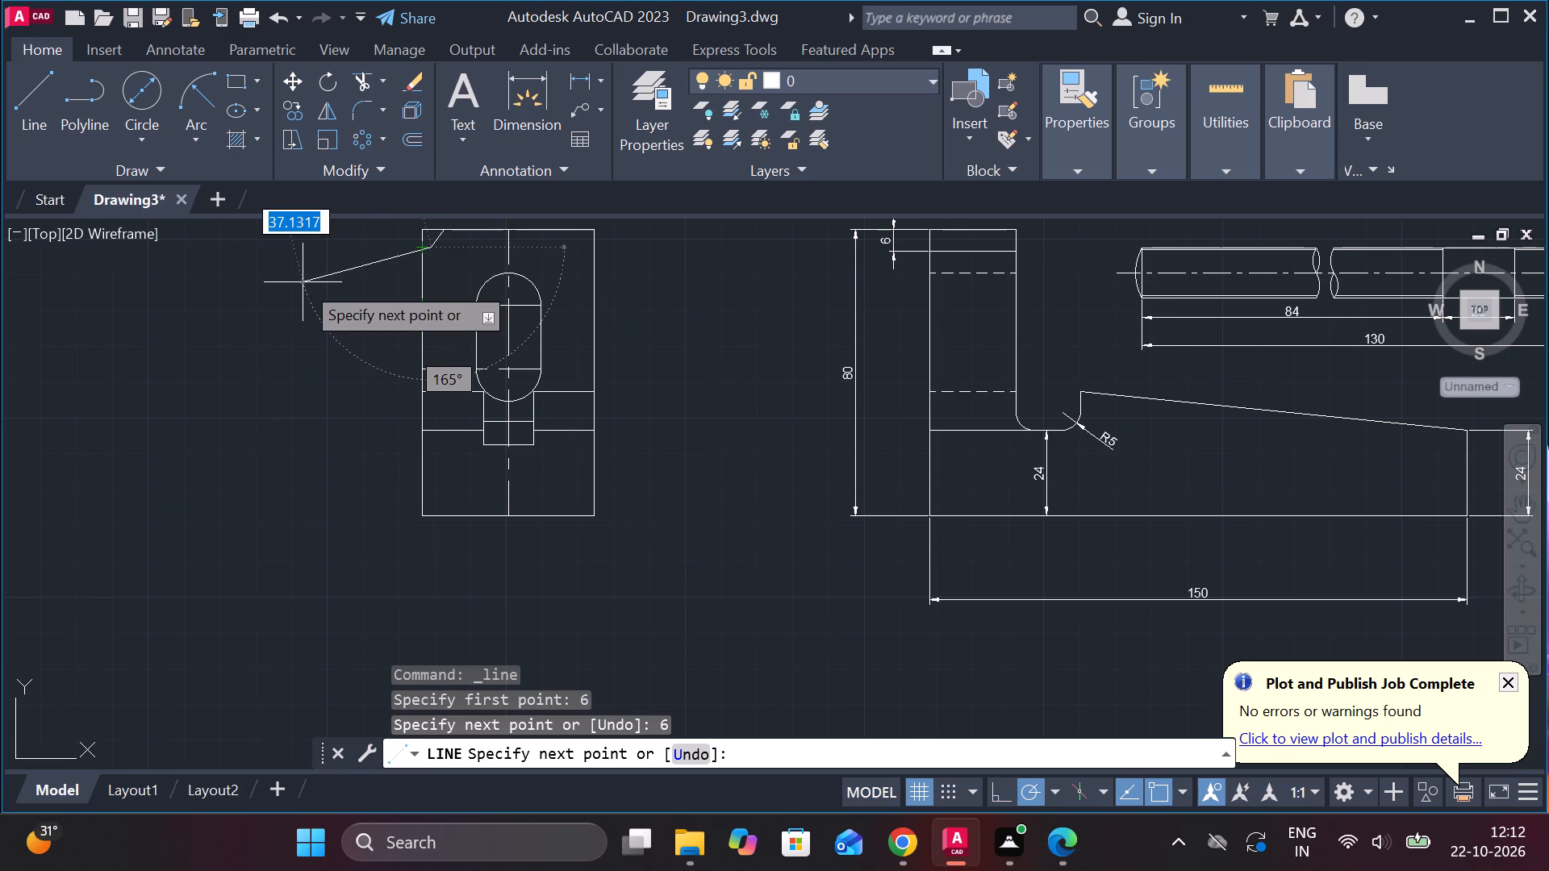
pyautogui.hotkey('ctrl', 'z')
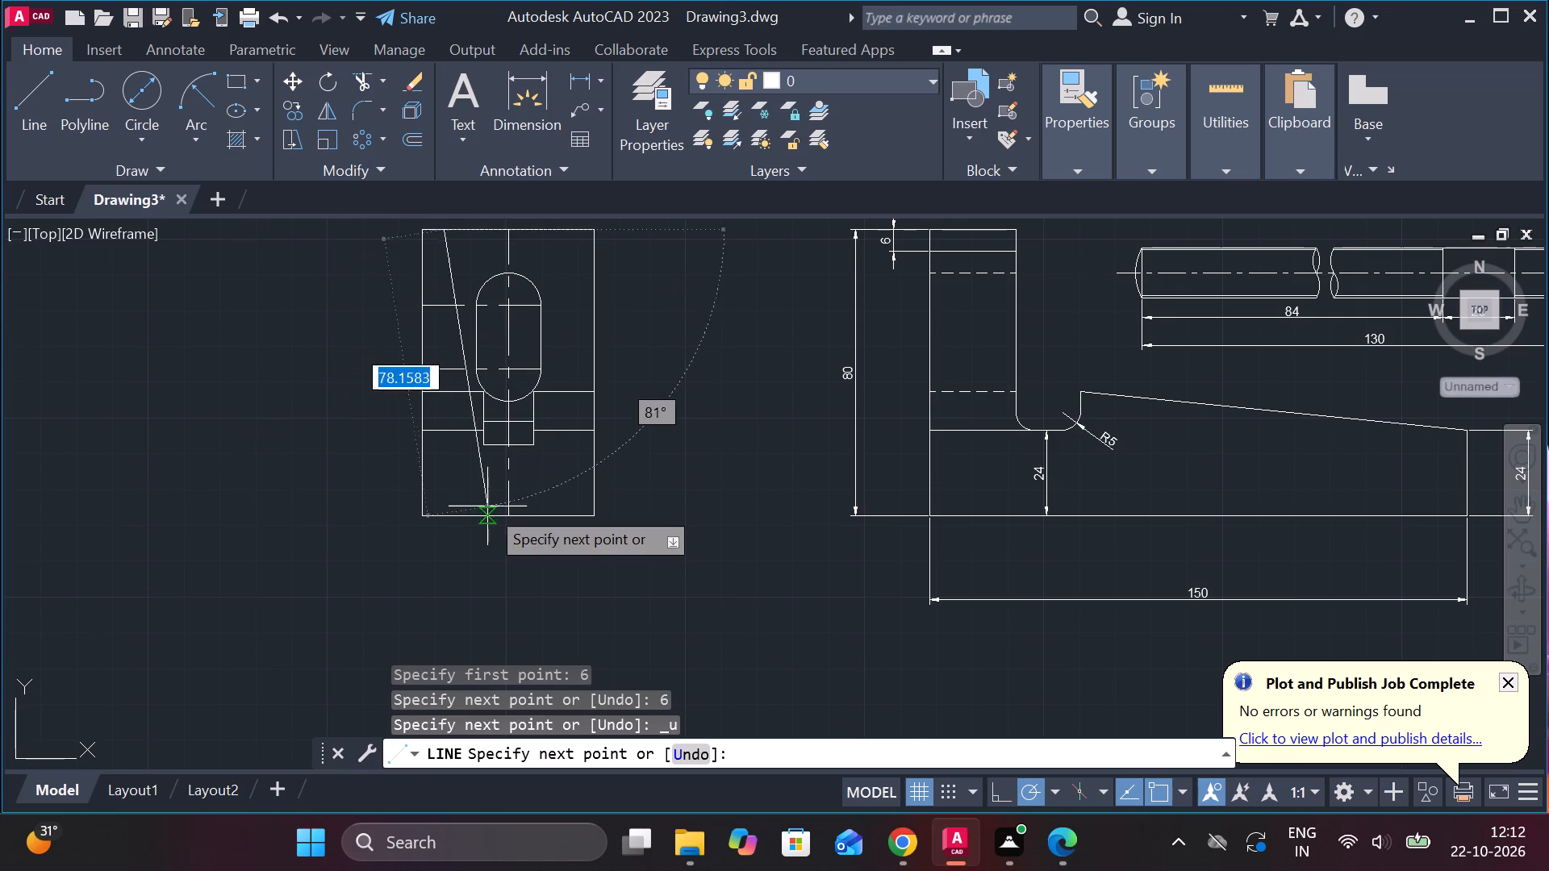
pyautogui.scroll(-3, 495, 491)
pyautogui.scroll(5, 478, 477)
pyautogui.scroll(-3, 478, 477)
pyautogui.scroll(4, 405, 379)
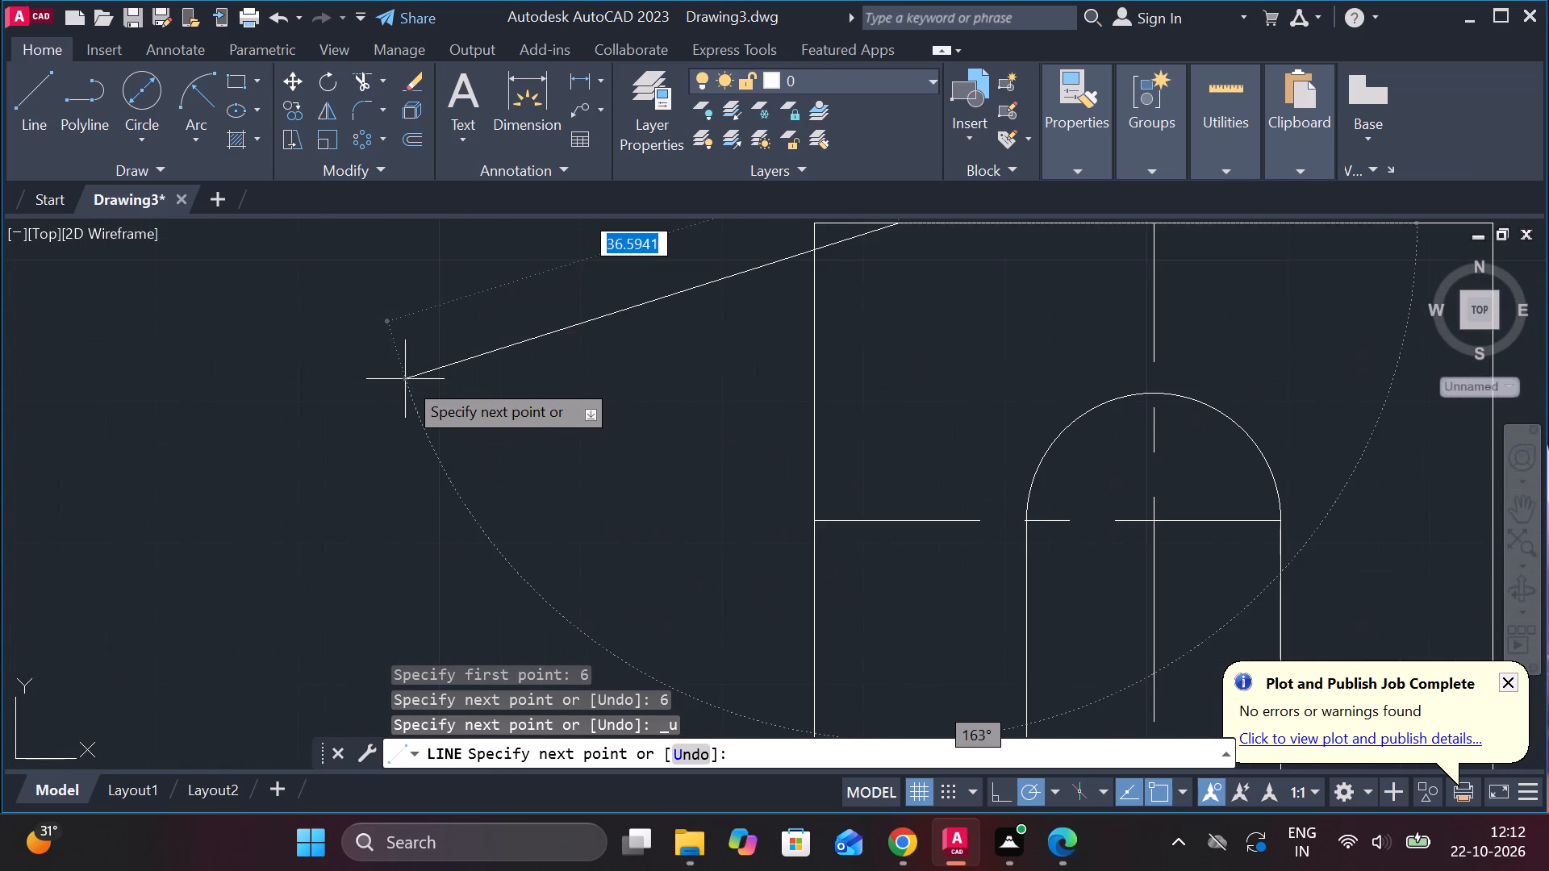
pyautogui.scroll(-3, 480, 394)
pyautogui.scroll(3, 594, 370)
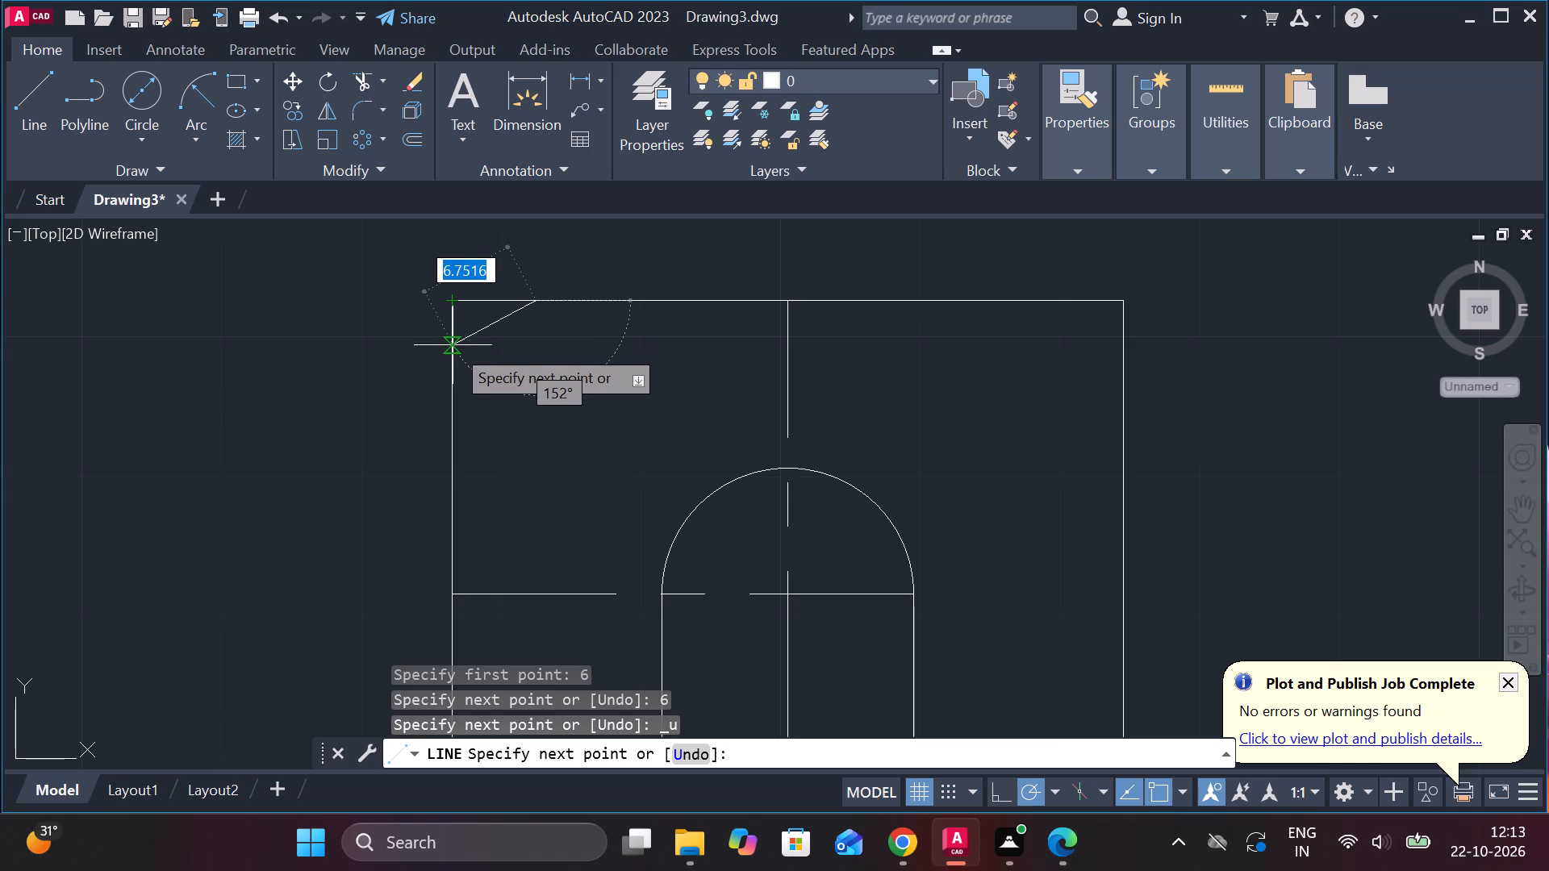
pyautogui.press('6')
pyautogui.press('Return')
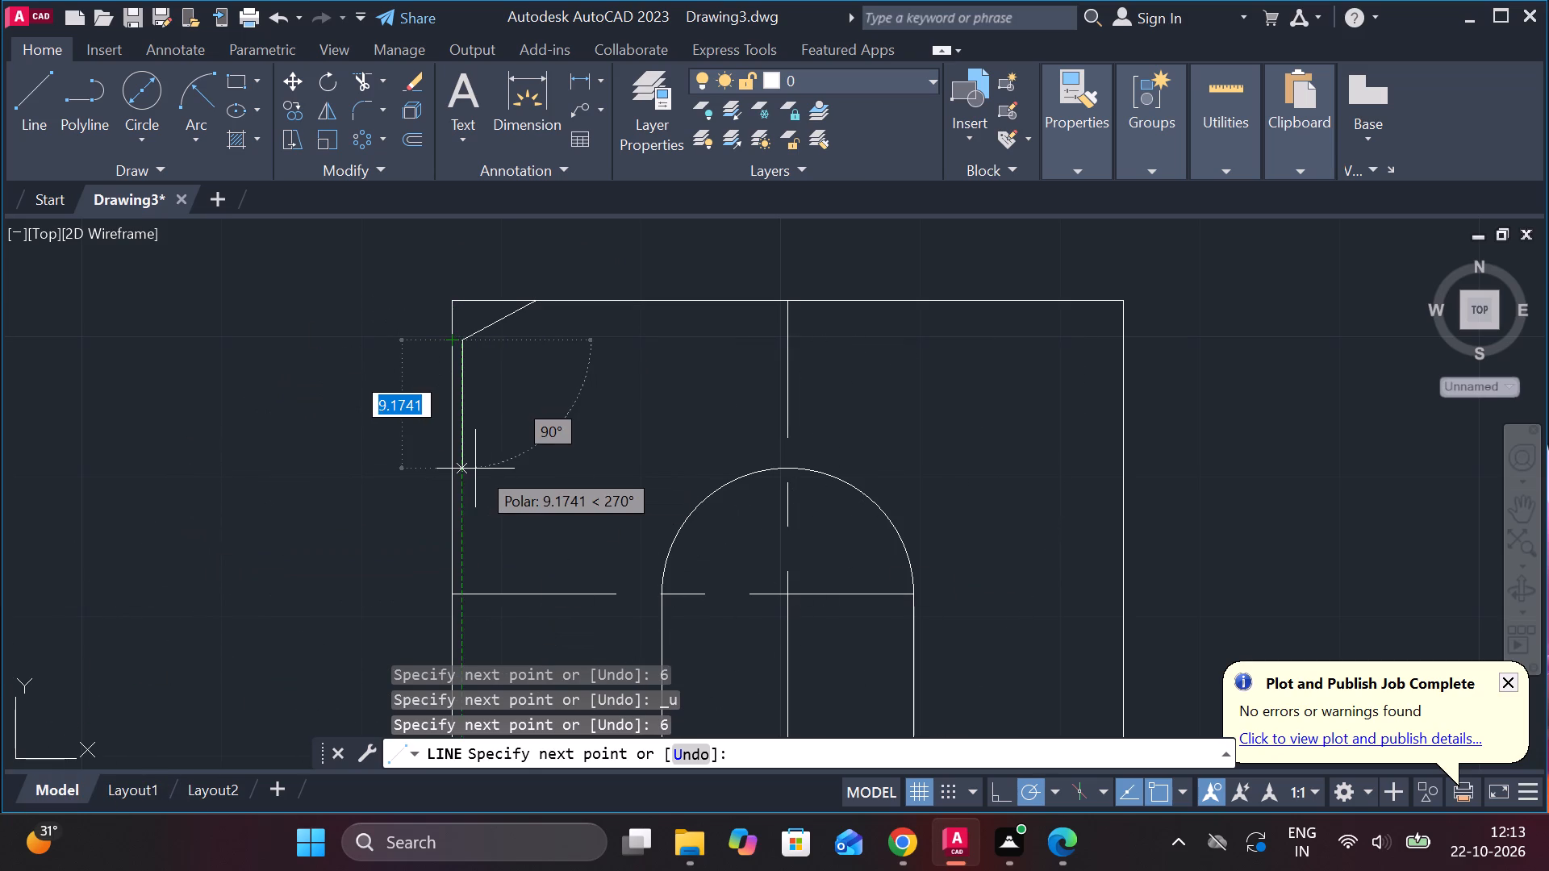
pyautogui.press('Escape')
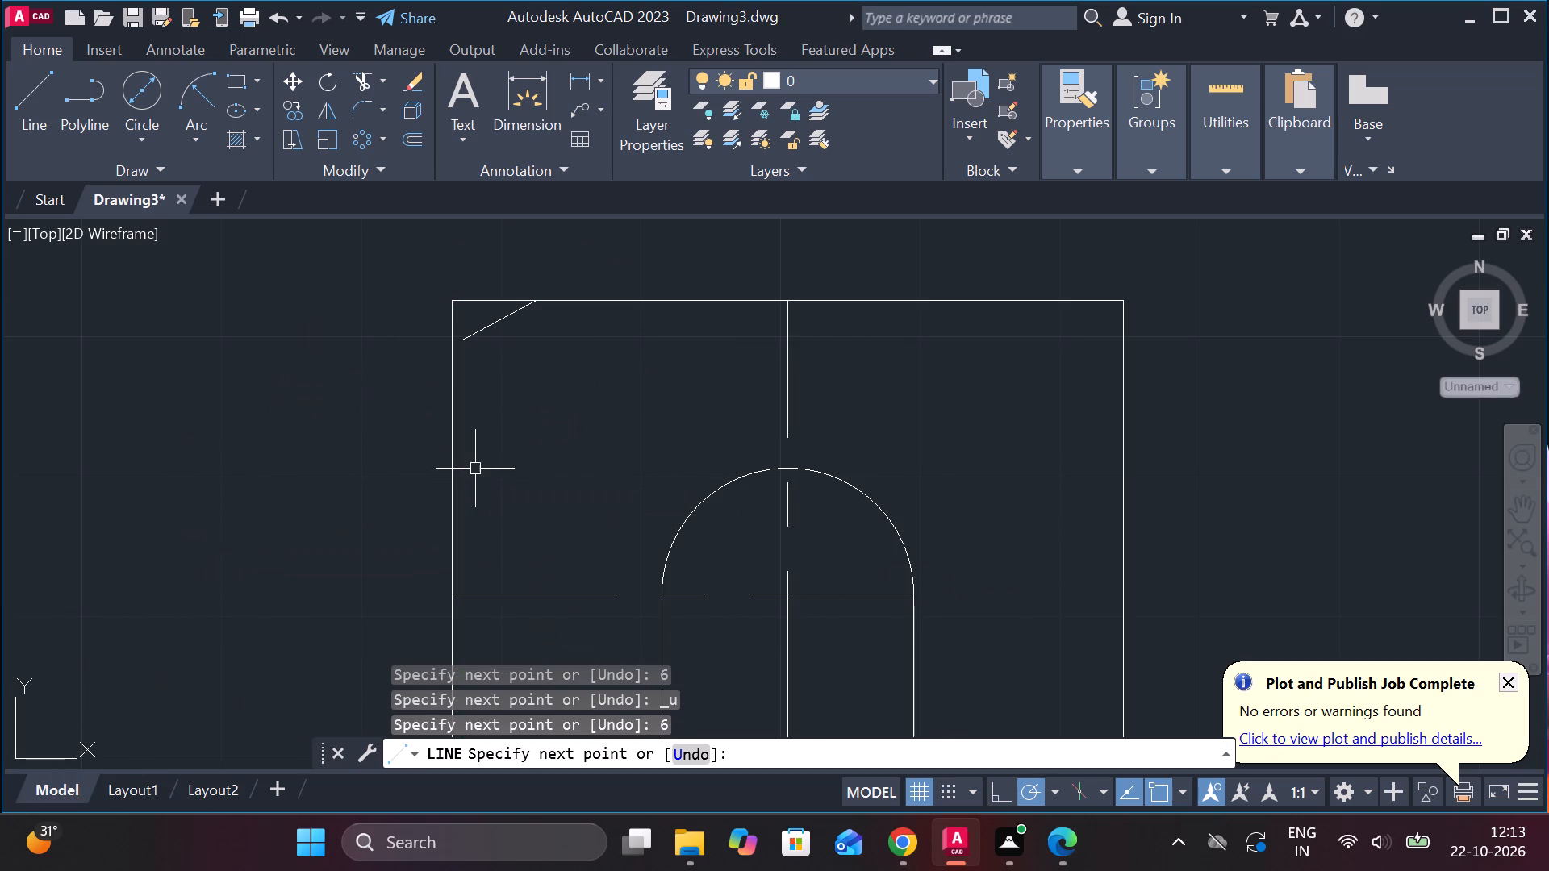
# Extend the slanted corner line to the slotted view's left edge.
pyautogui.scroll(1, 502, 338)
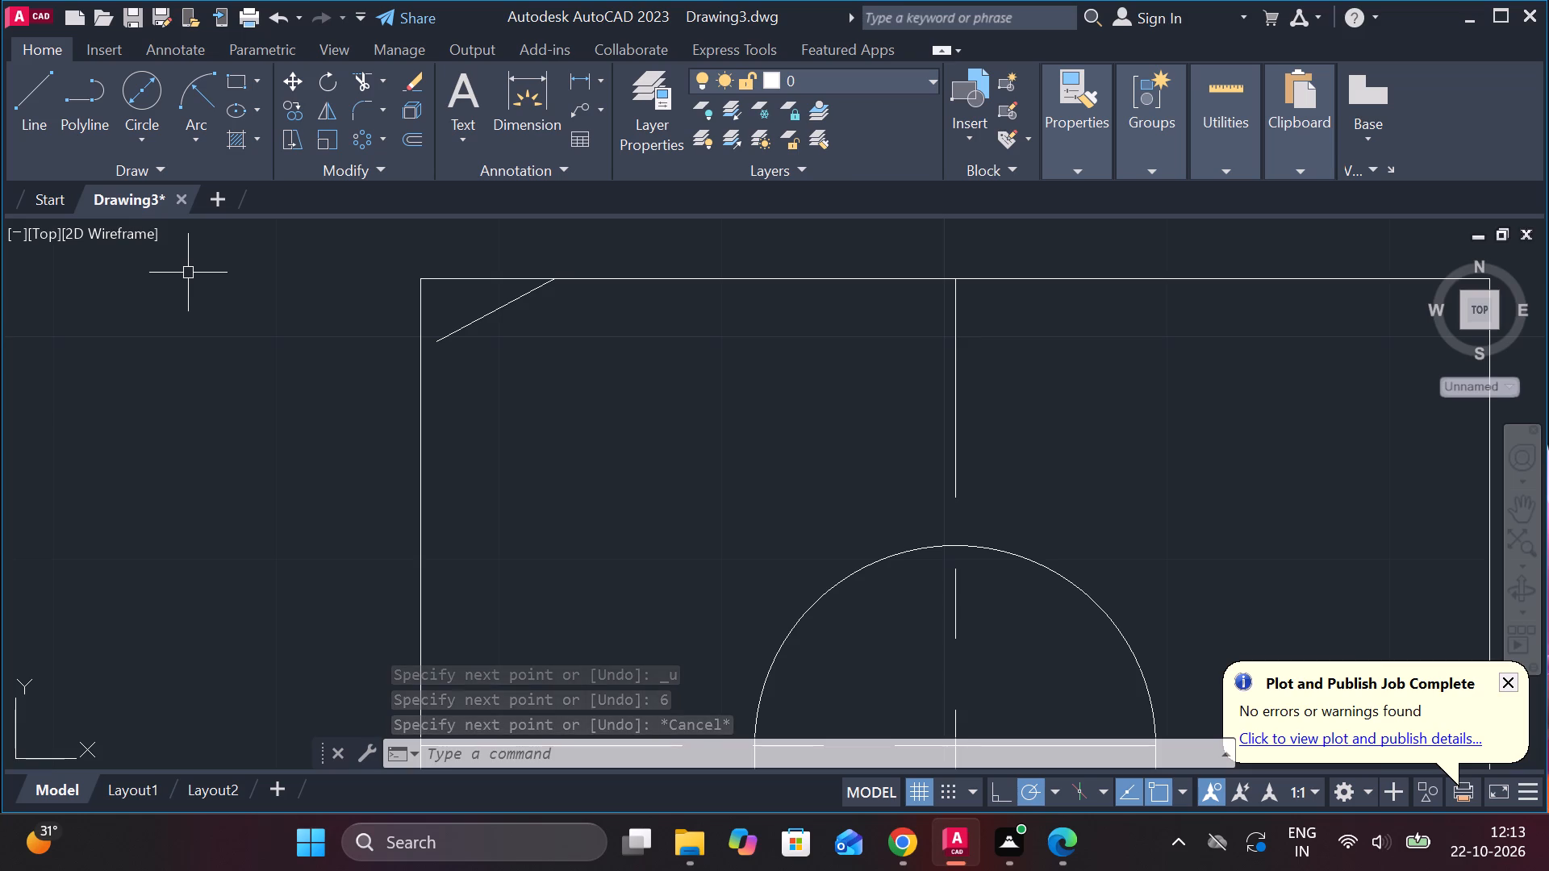
pyautogui.write('EX')
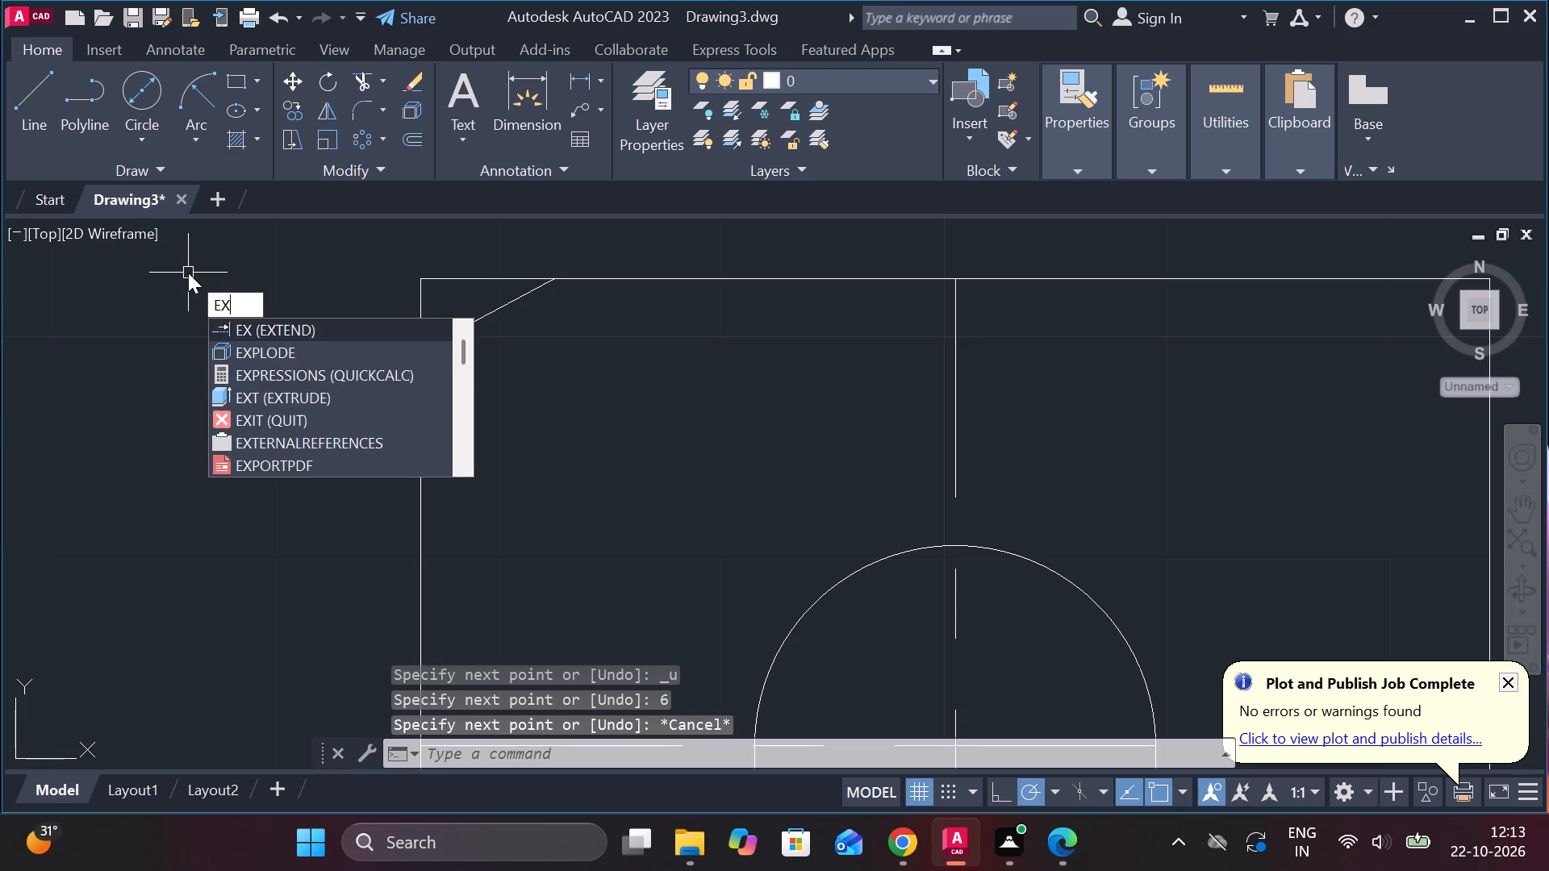
pyautogui.press('Return')
pyautogui.click(494, 310)
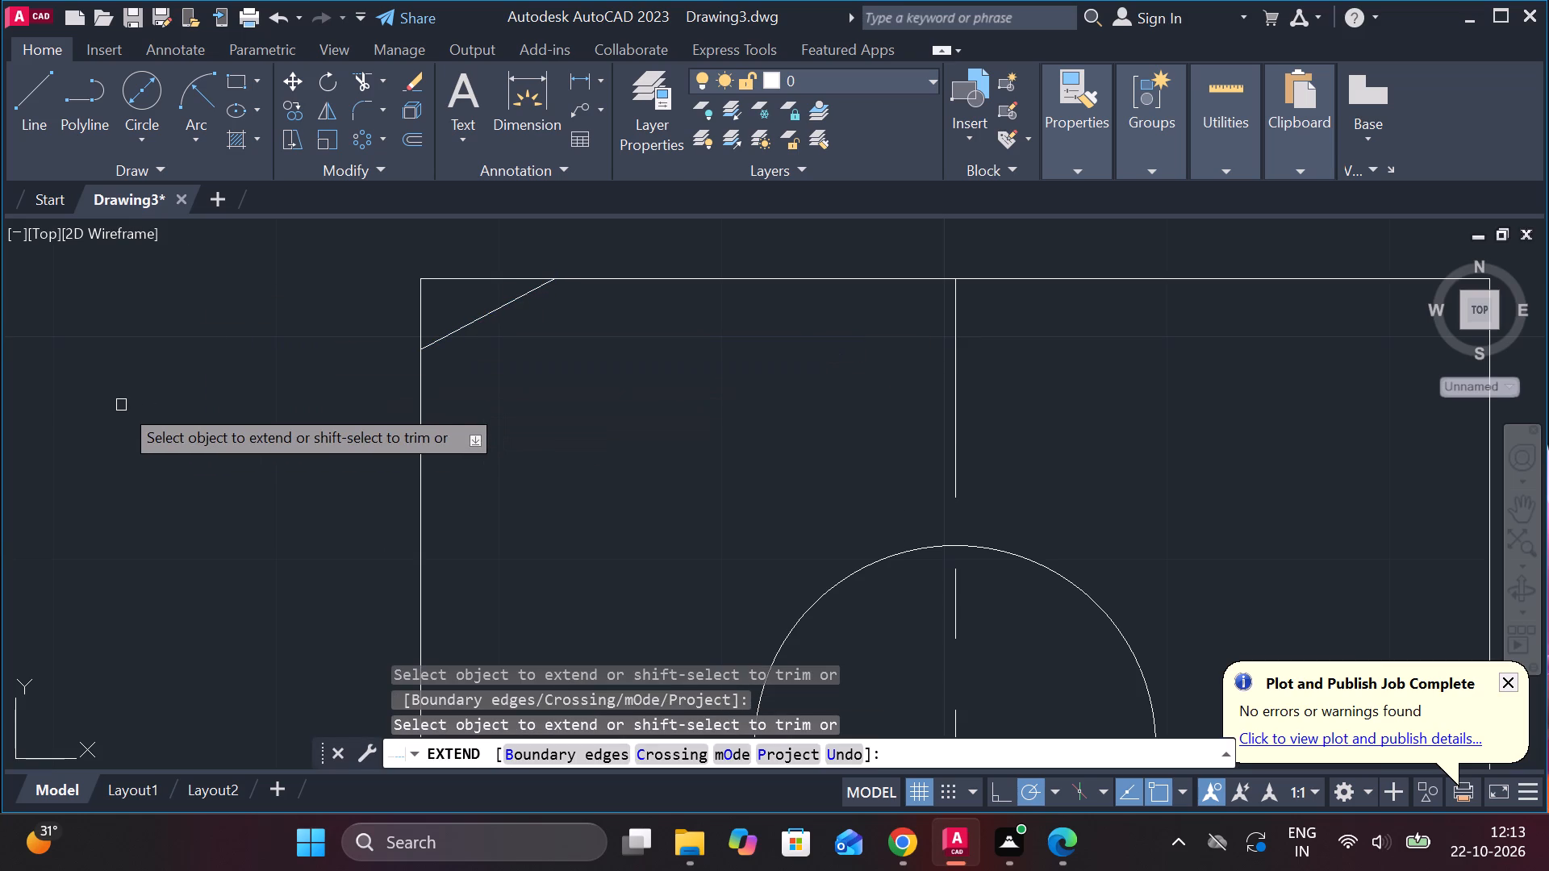
pyautogui.press('Escape')
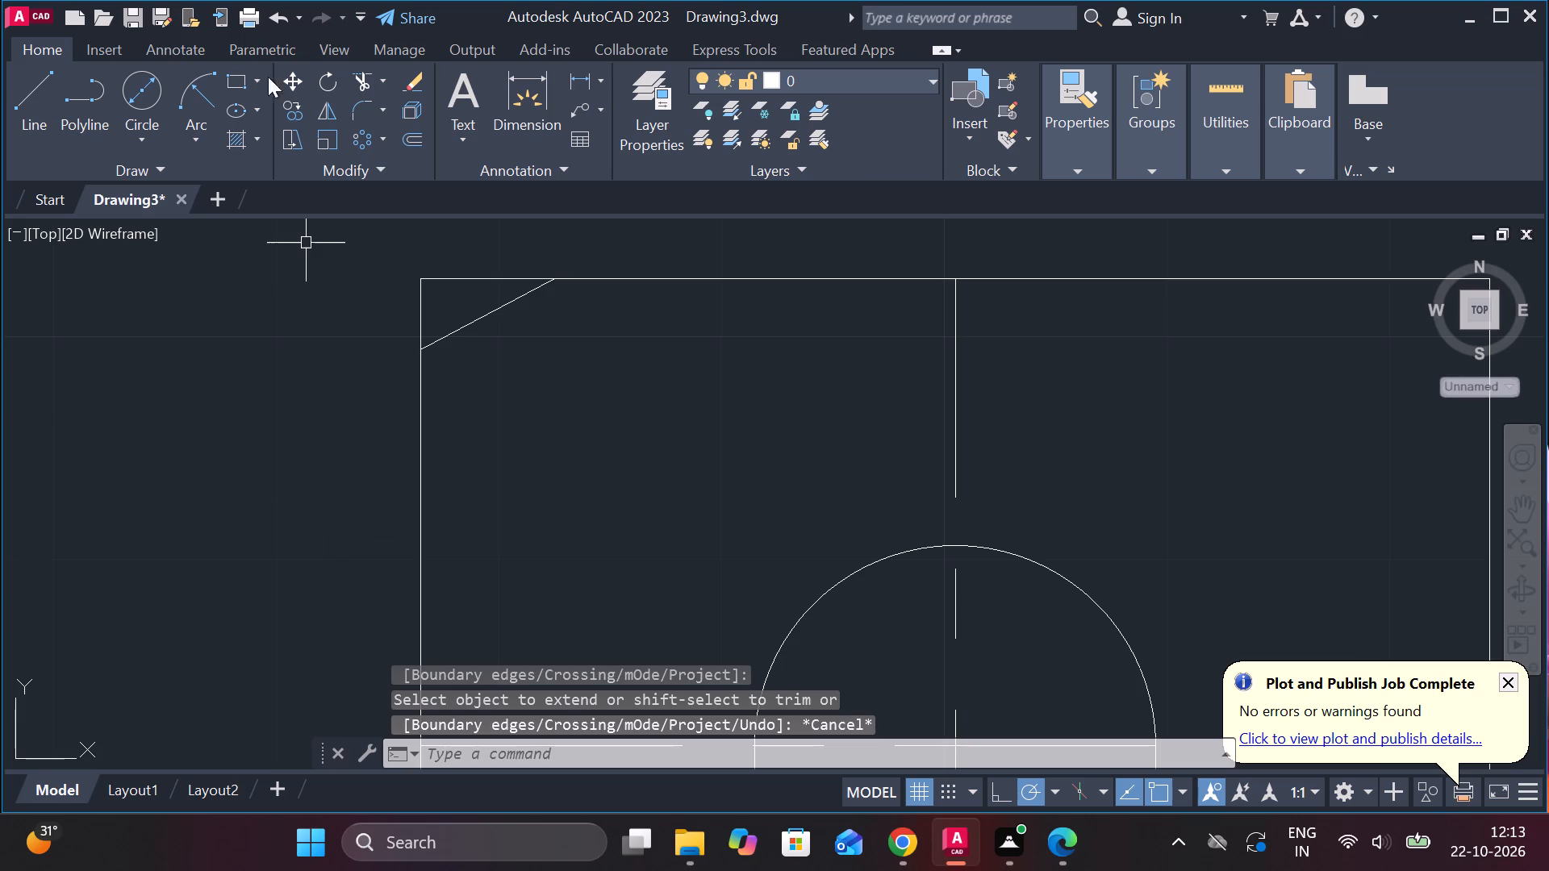
# Check the slanted corner cut's horizontal and vertical extents from the top left corner with linear dimension previews.
pyautogui.click(581, 73)
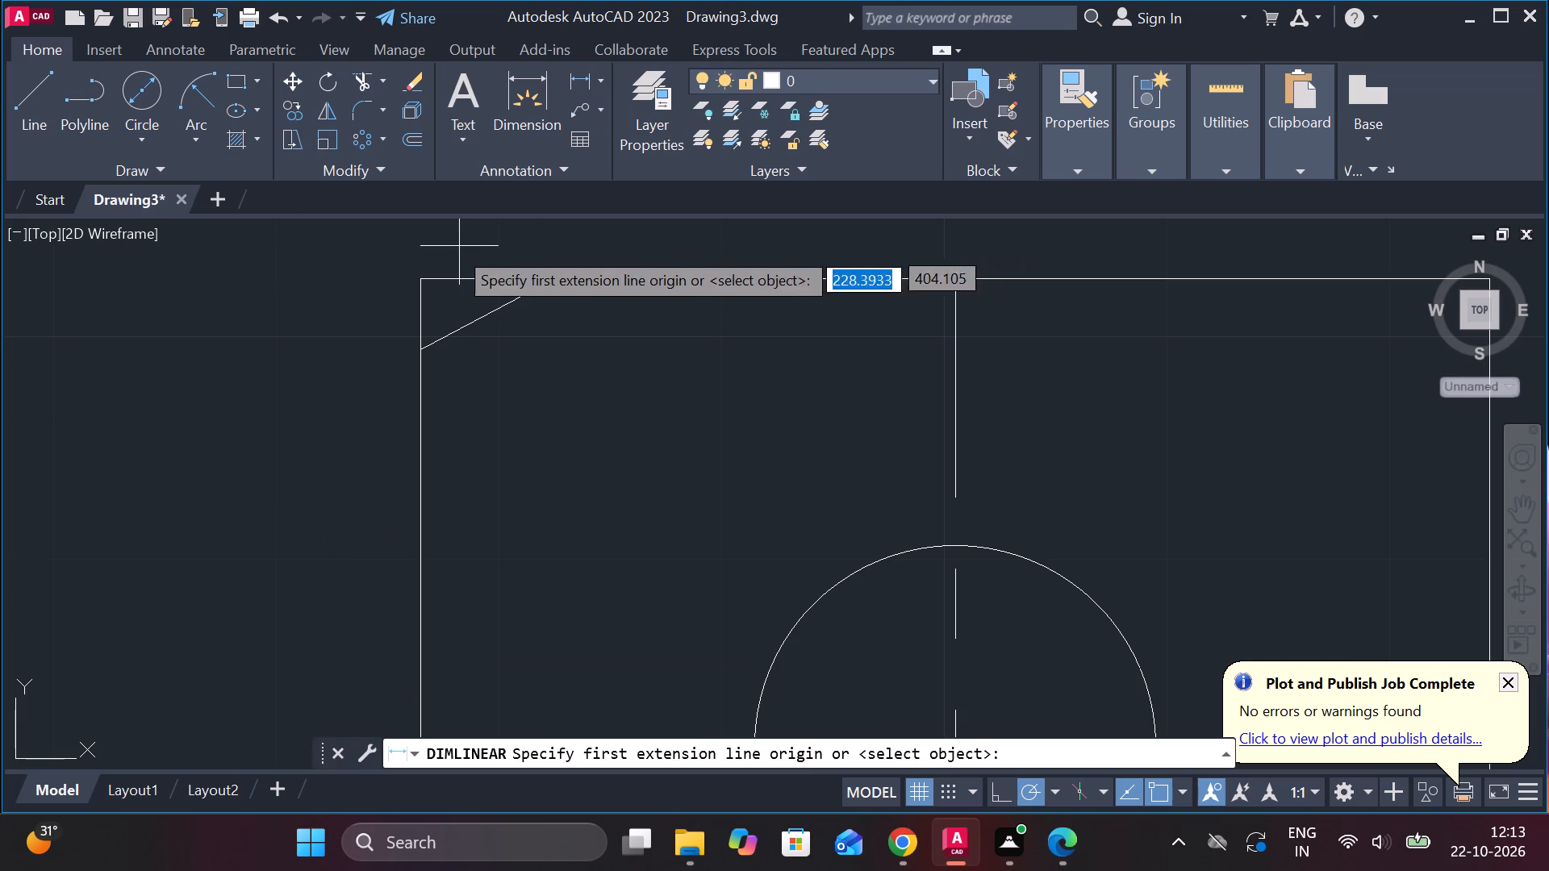
pyautogui.click(426, 271)
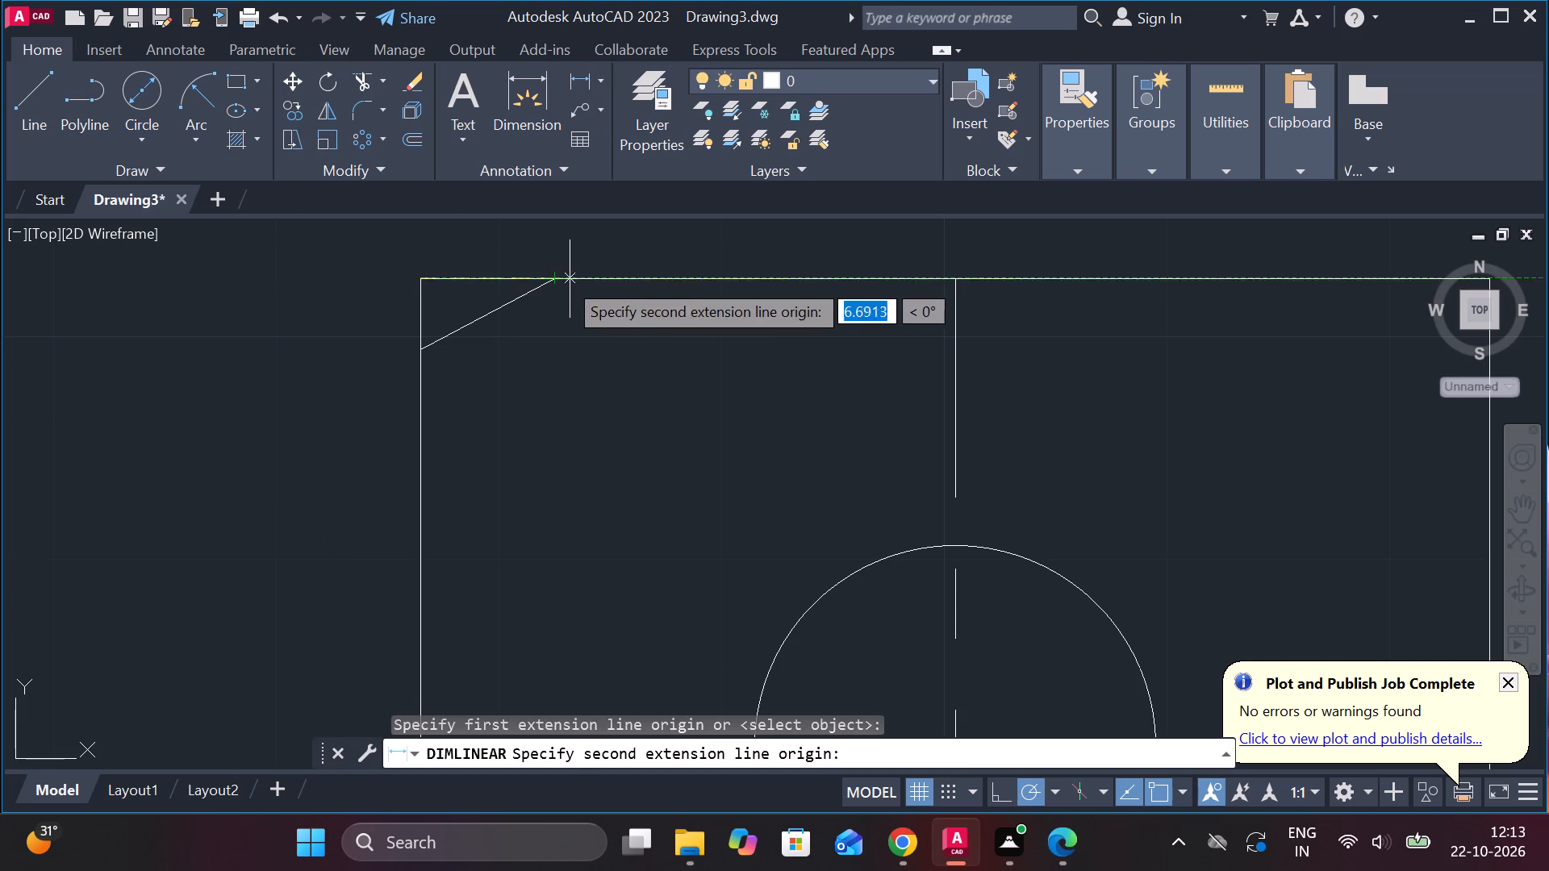
pyautogui.click(549, 279)
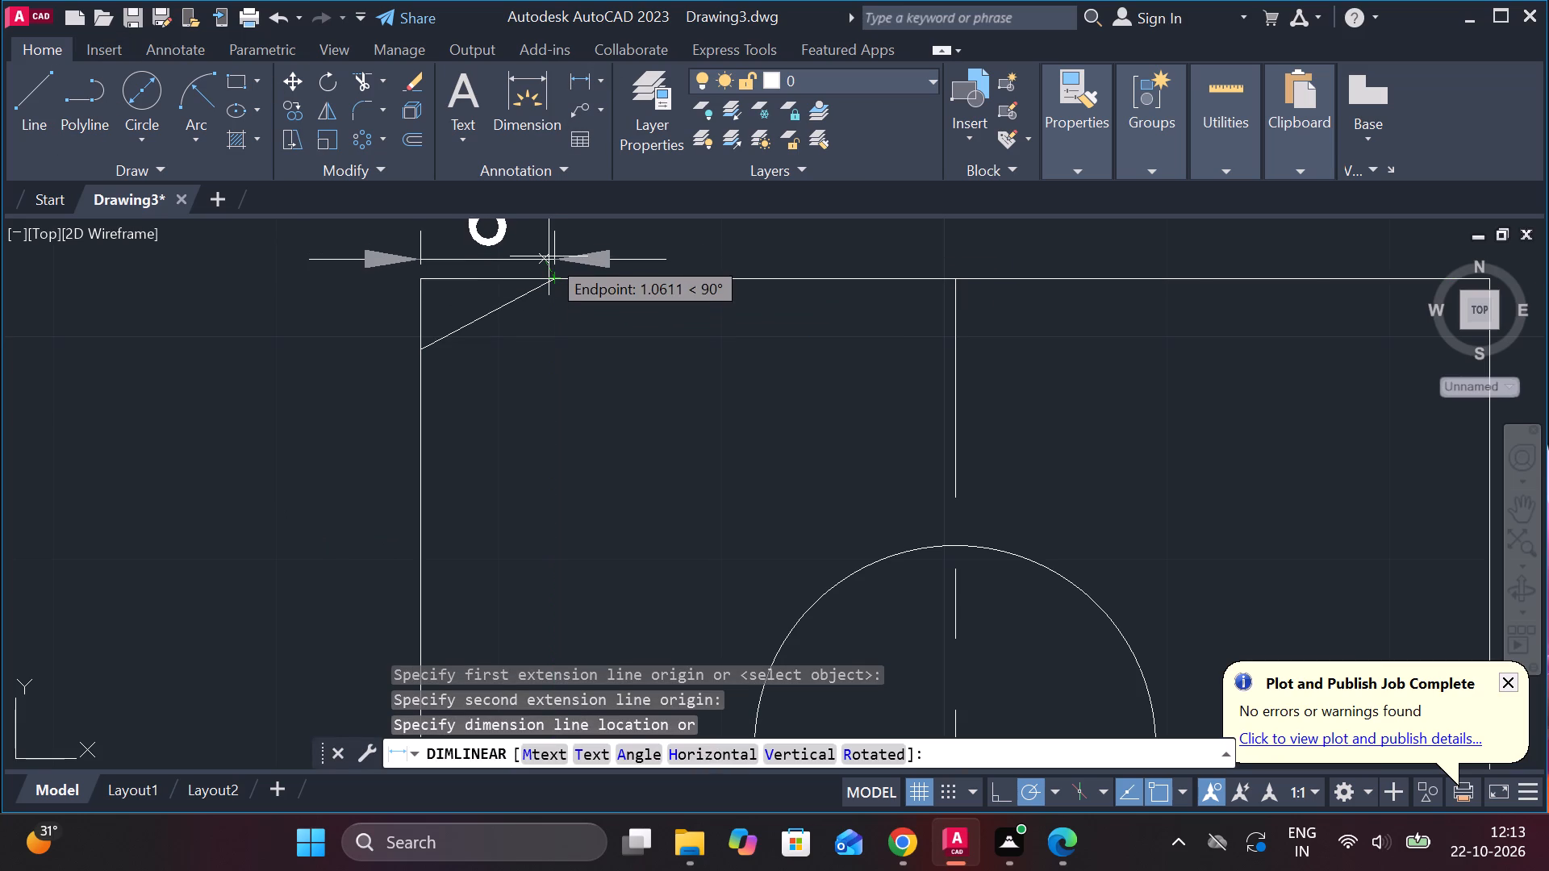
pyautogui.press('Escape')
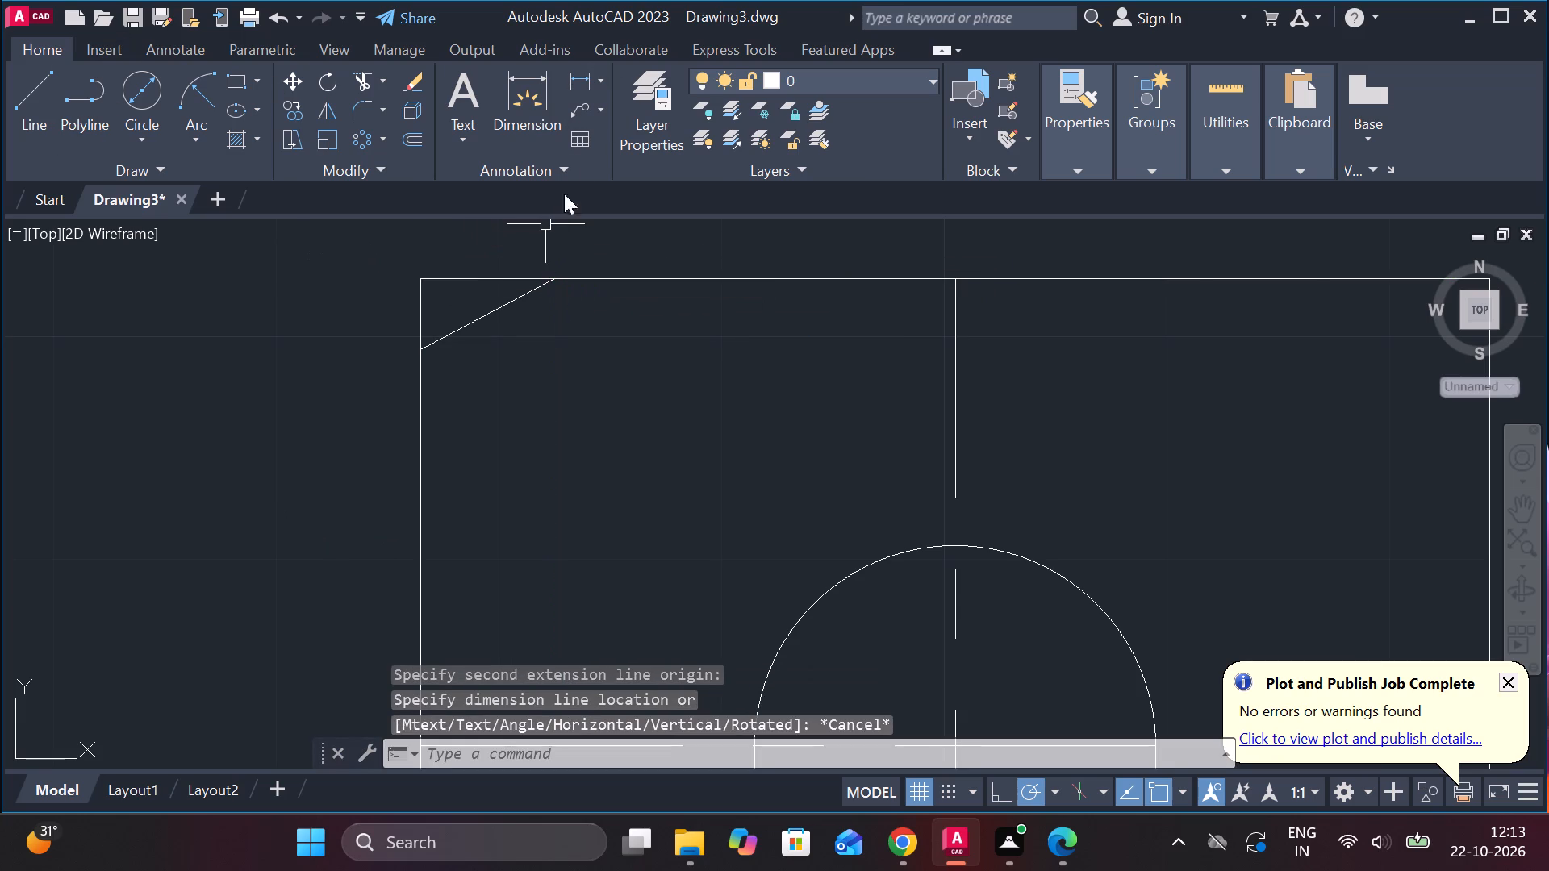
pyautogui.click(587, 92)
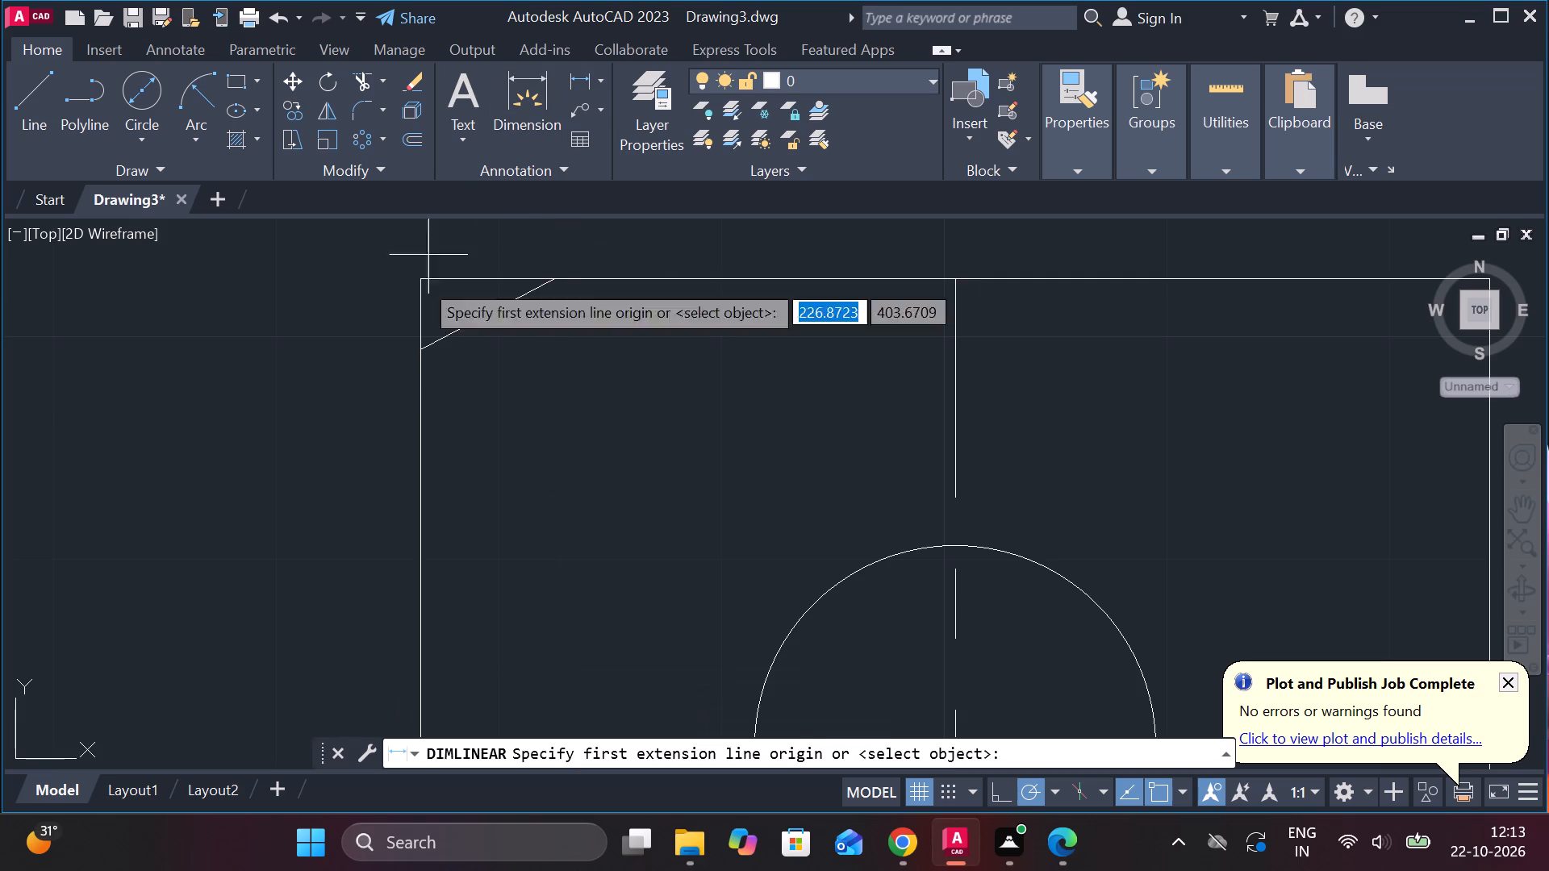
pyautogui.click(418, 281)
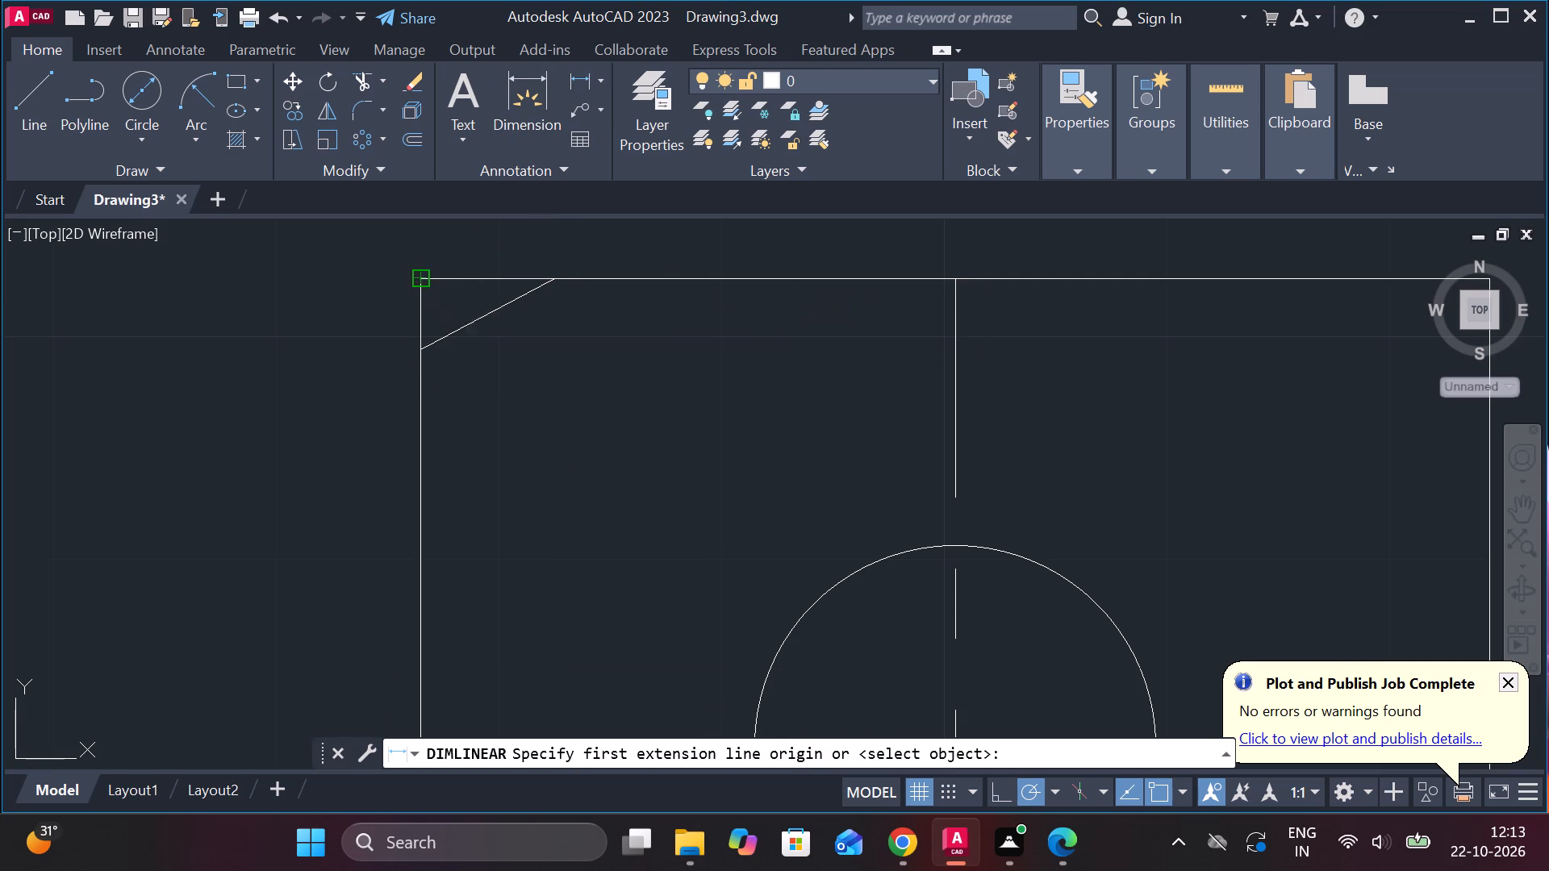
pyautogui.click(417, 351)
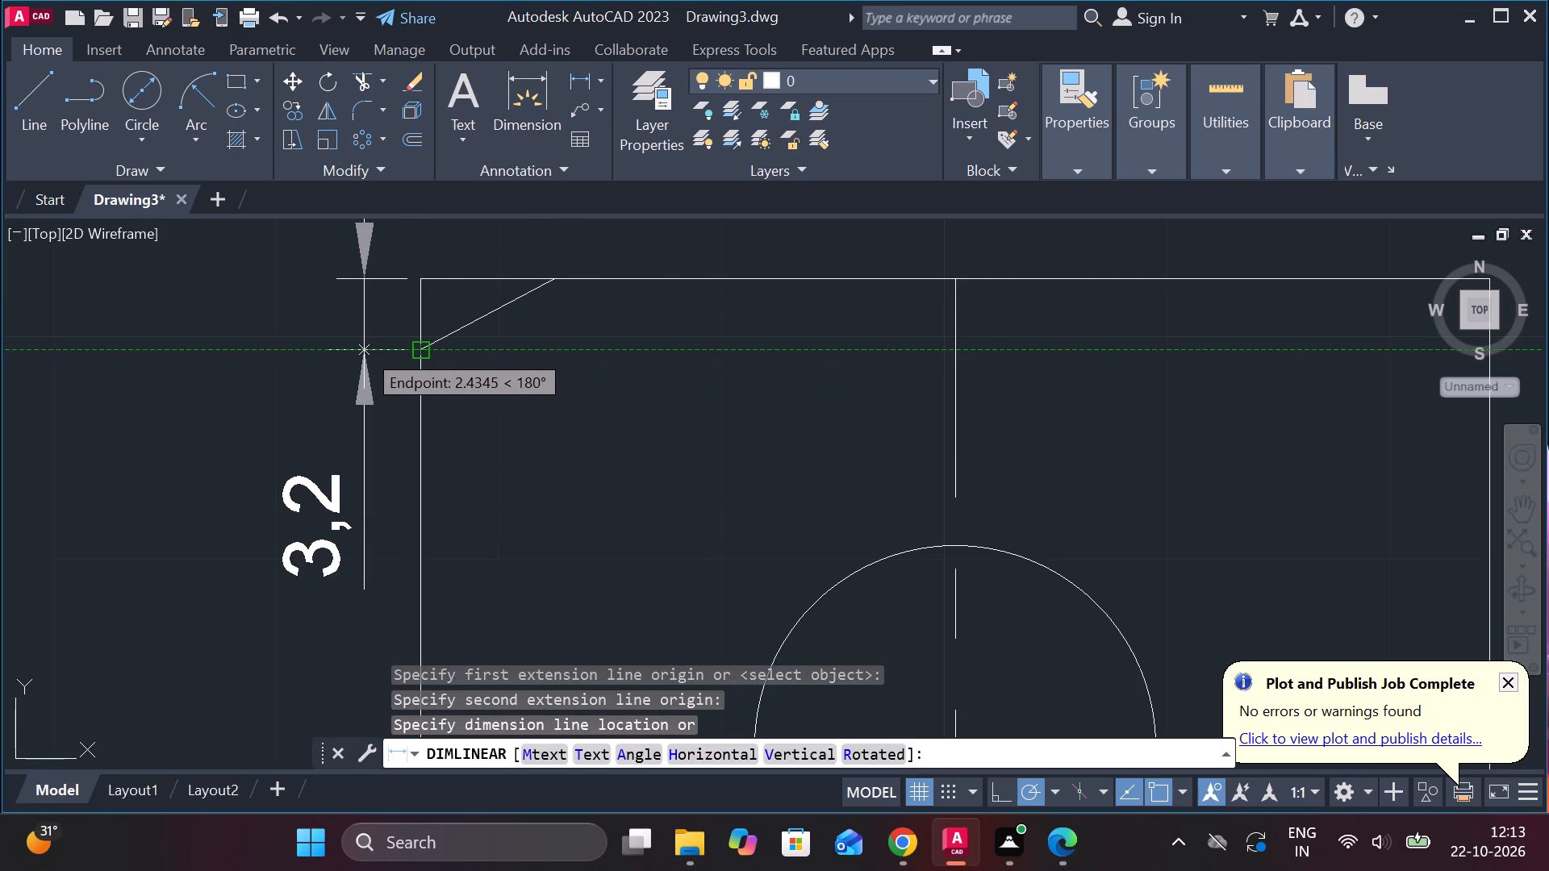
pyautogui.scroll(-1, 364, 350)
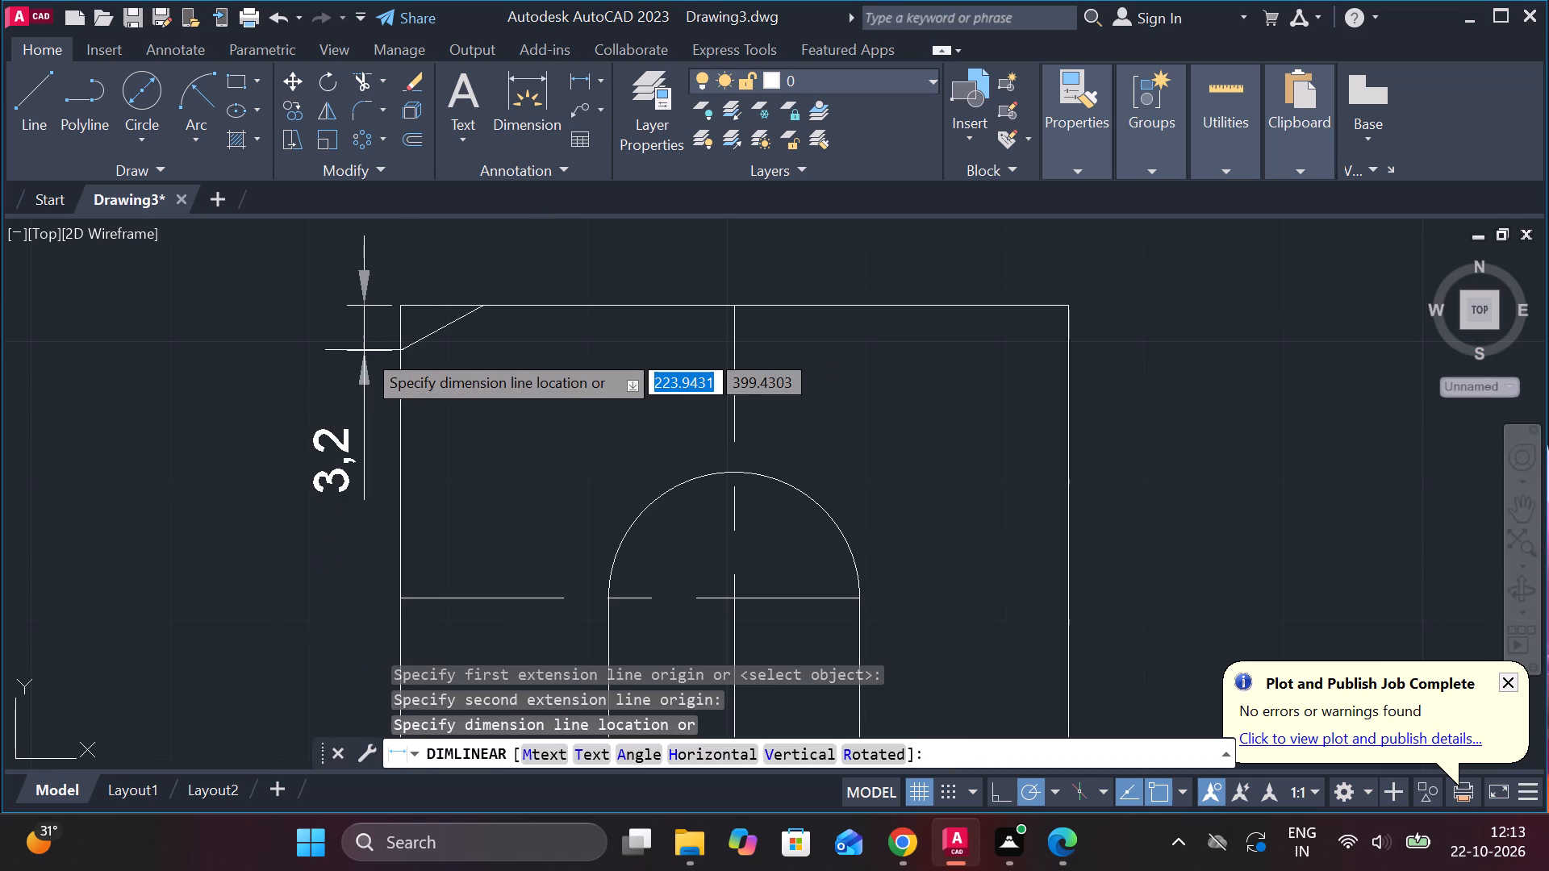
pyautogui.press('Escape')
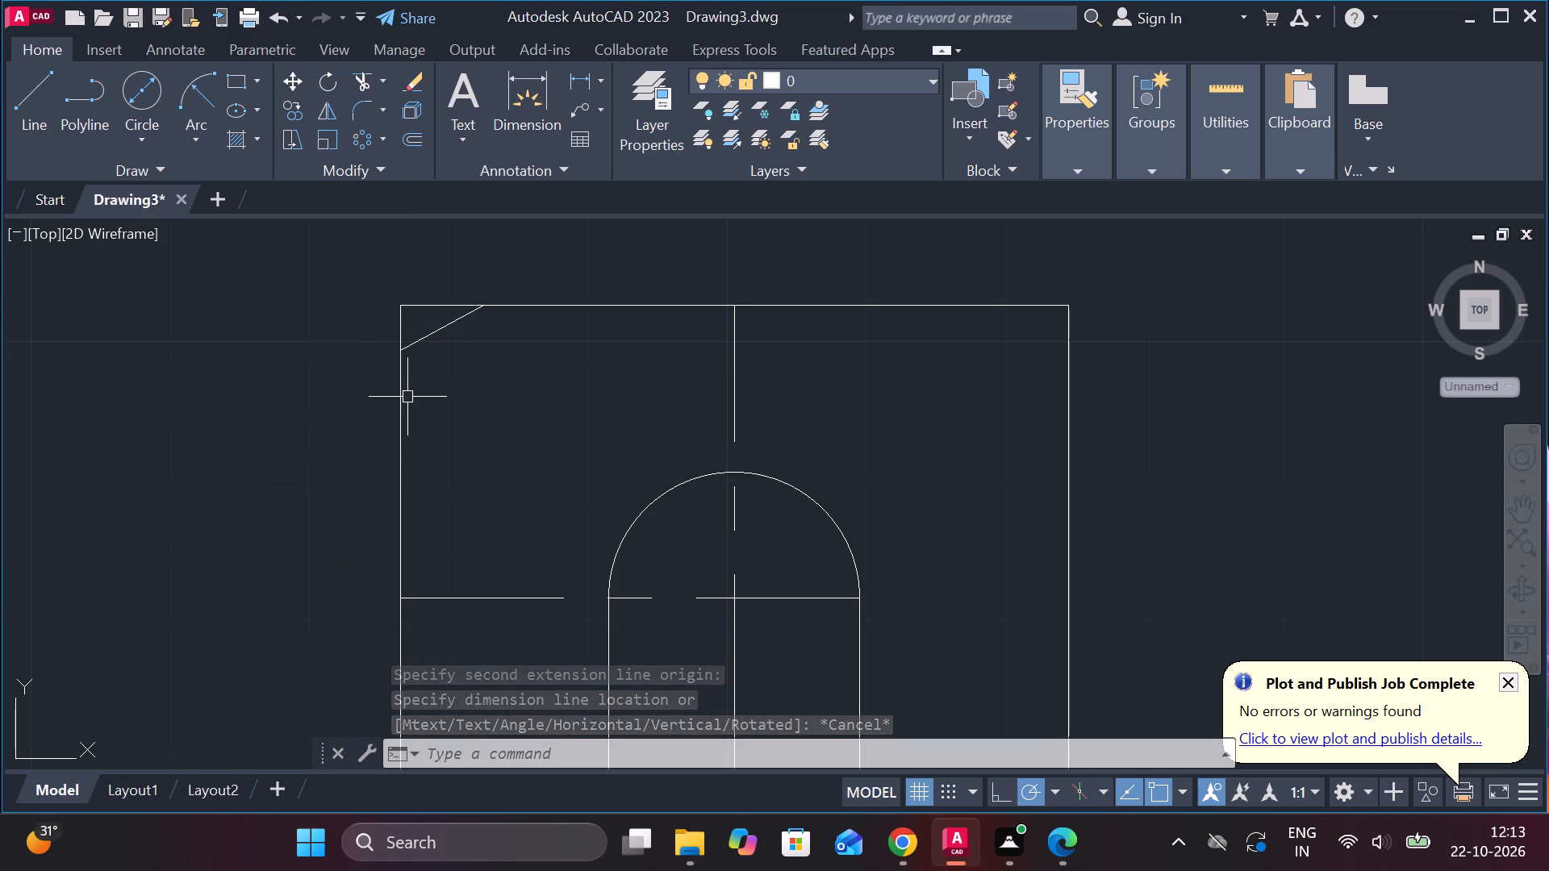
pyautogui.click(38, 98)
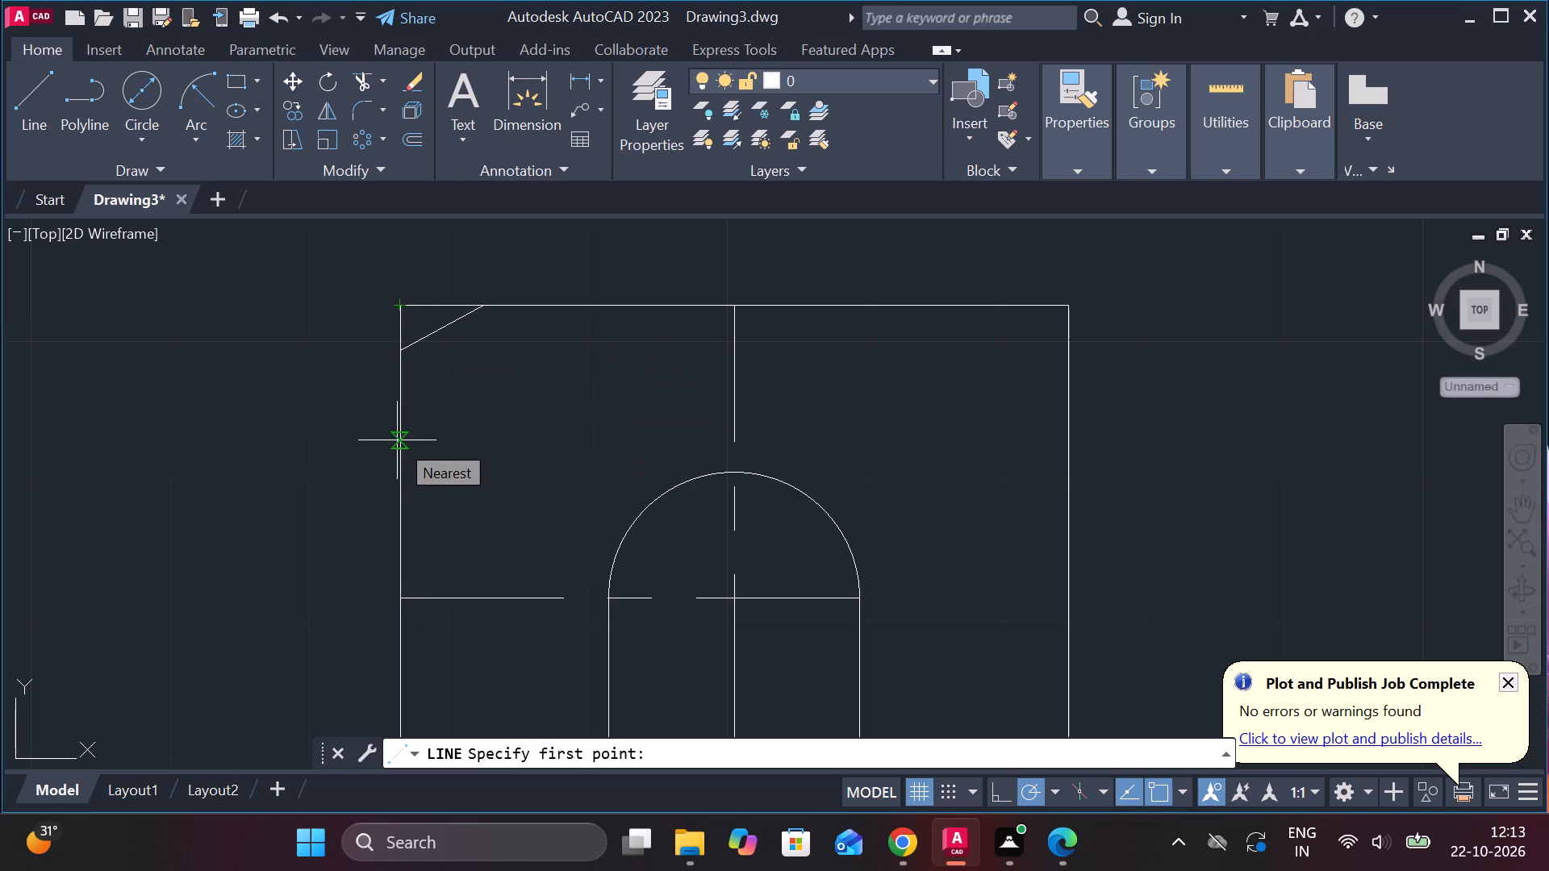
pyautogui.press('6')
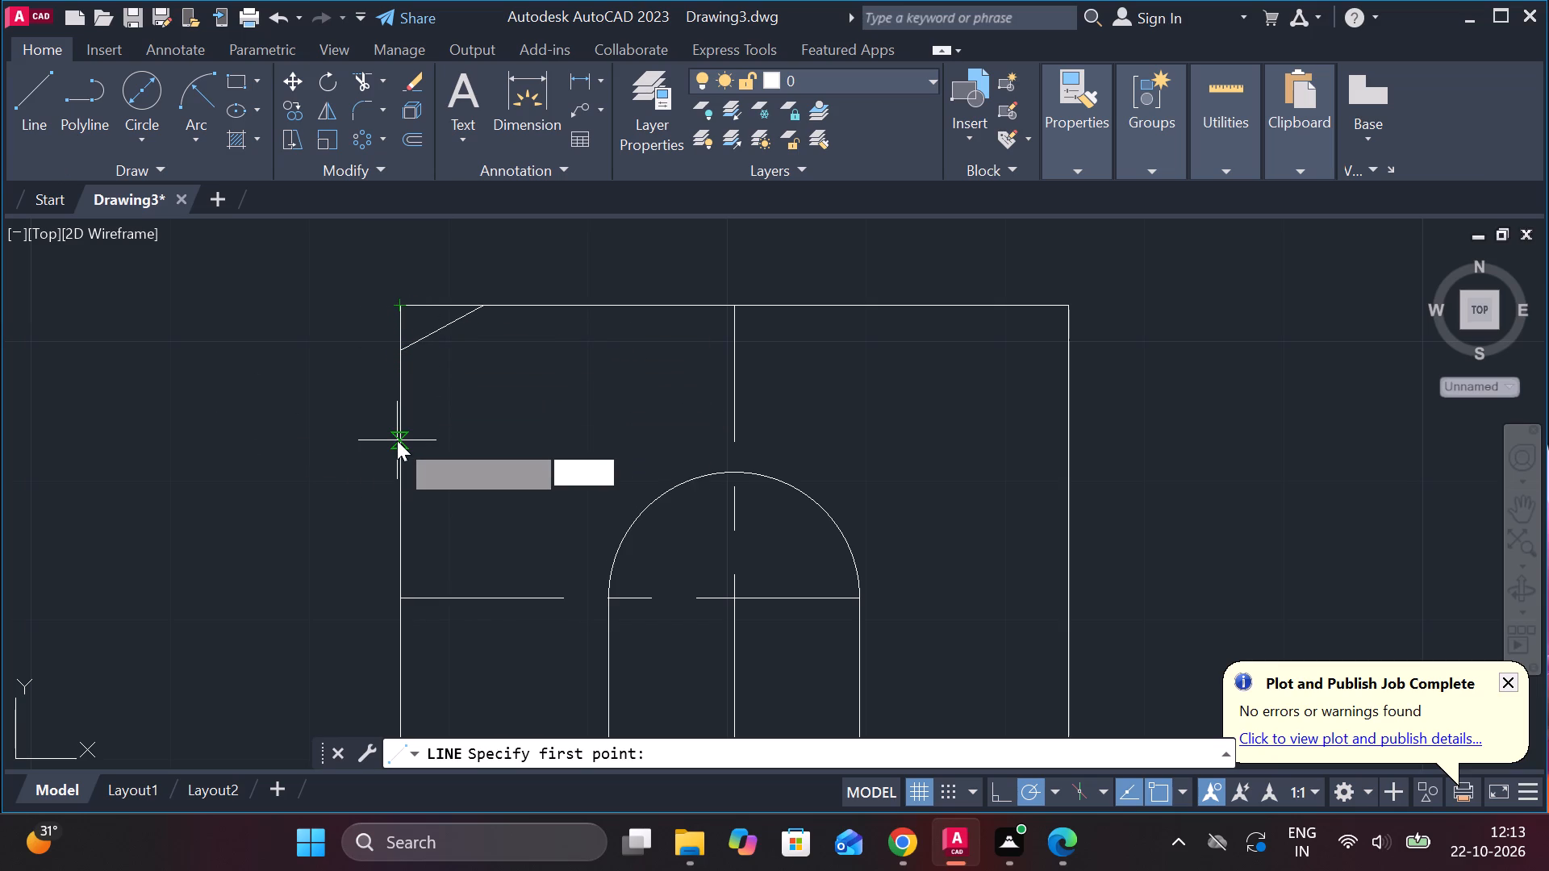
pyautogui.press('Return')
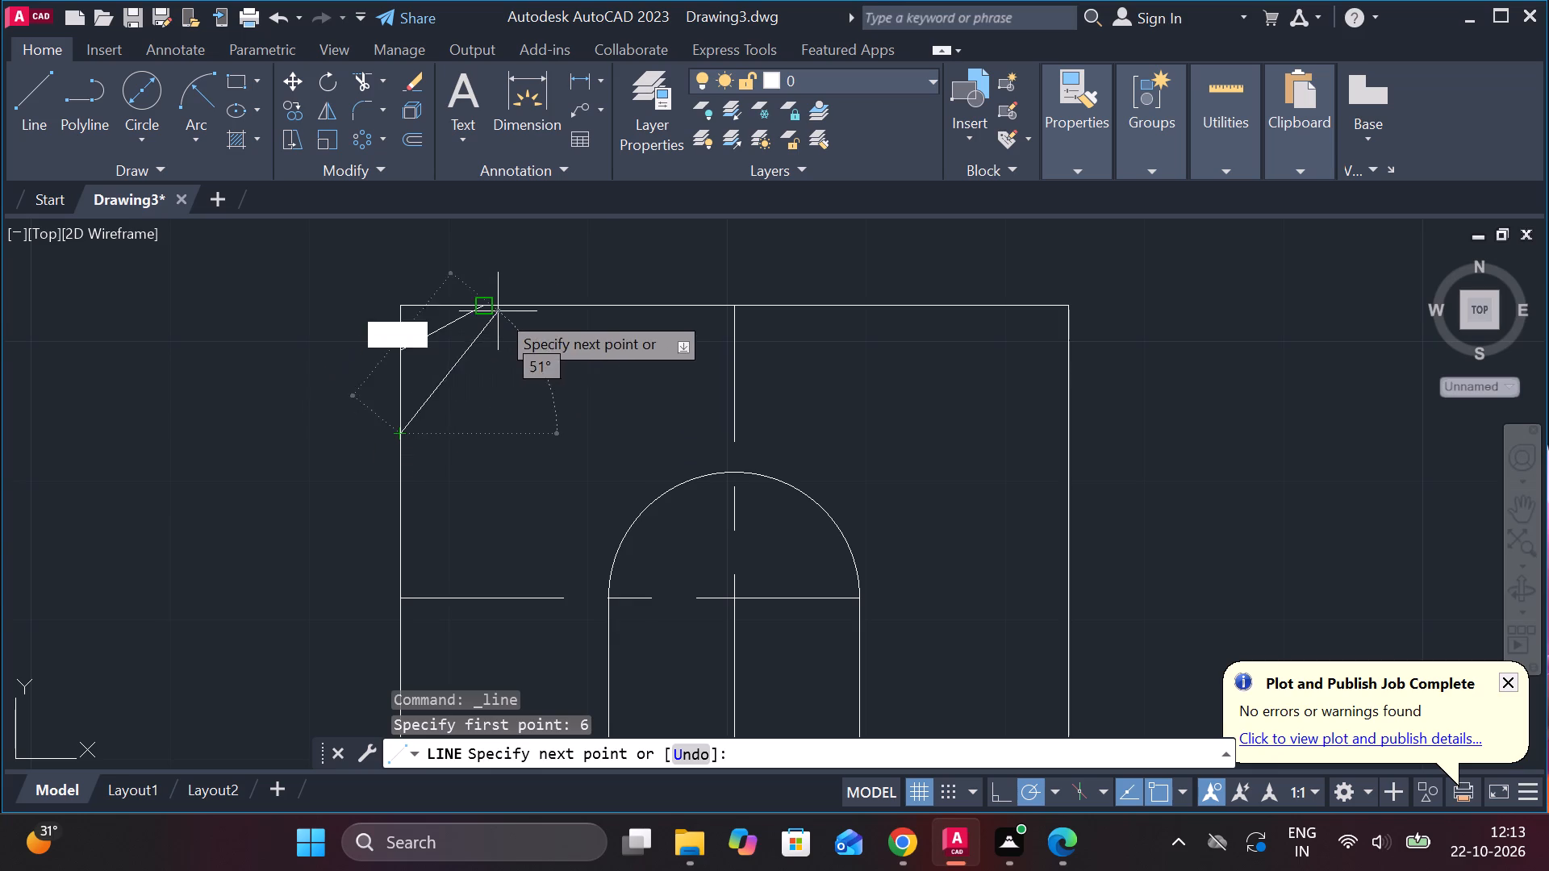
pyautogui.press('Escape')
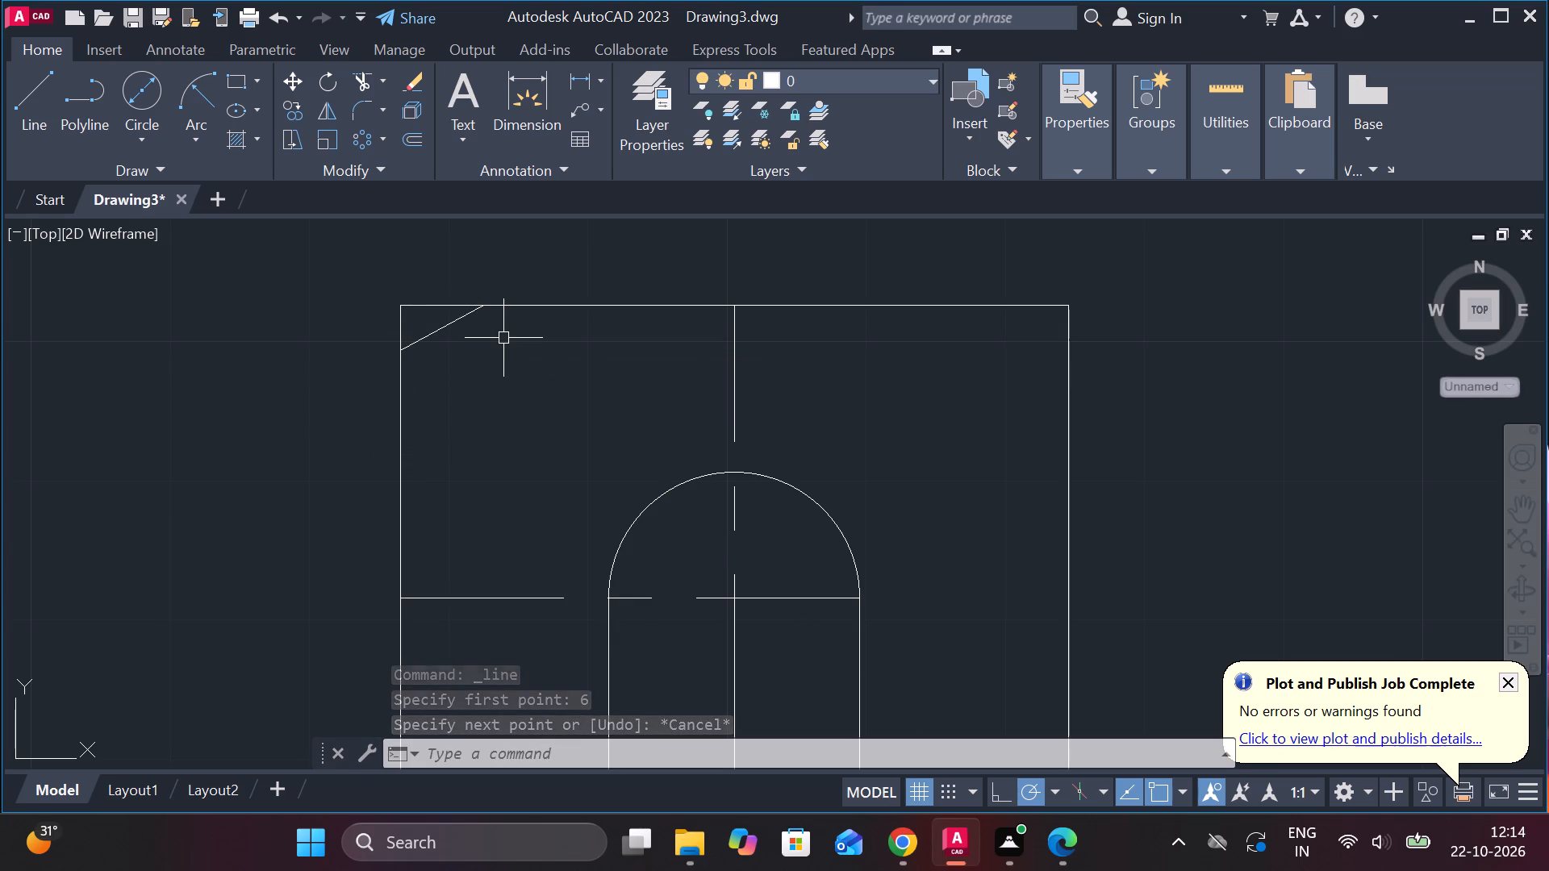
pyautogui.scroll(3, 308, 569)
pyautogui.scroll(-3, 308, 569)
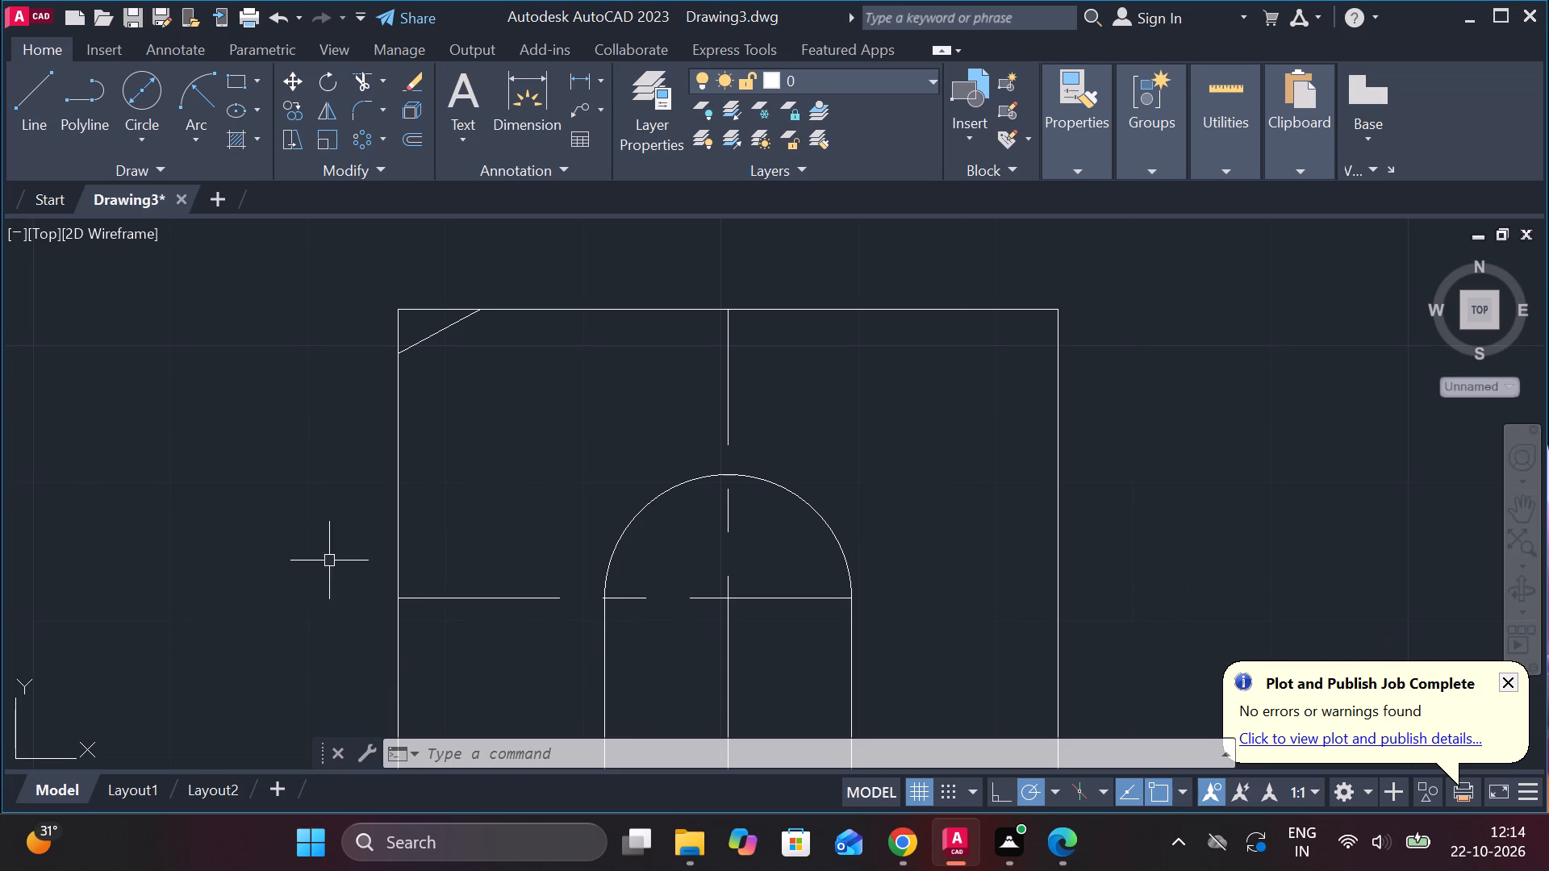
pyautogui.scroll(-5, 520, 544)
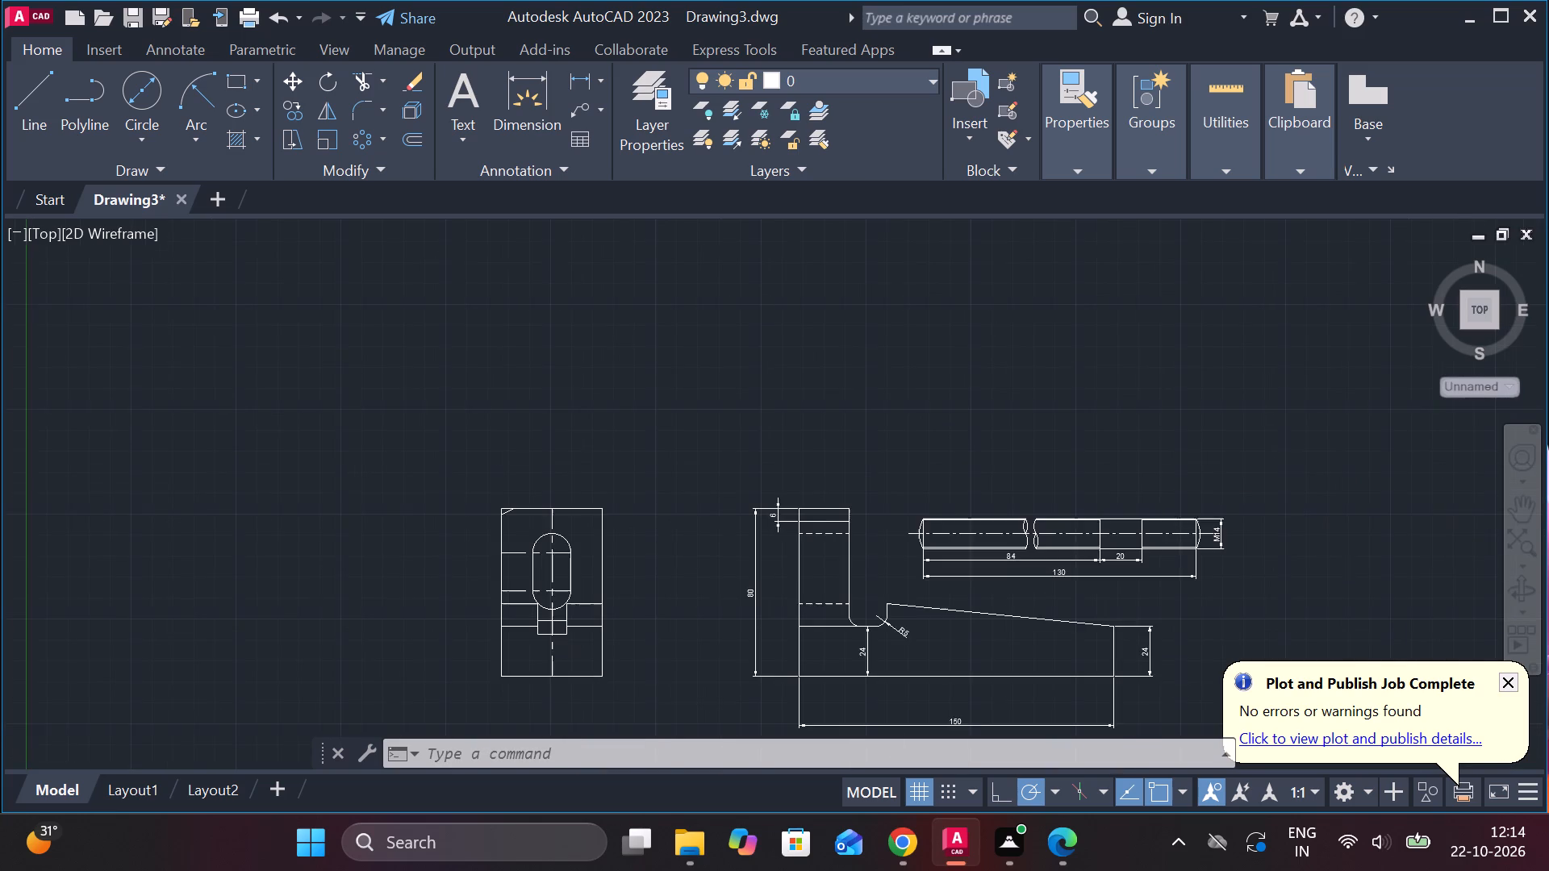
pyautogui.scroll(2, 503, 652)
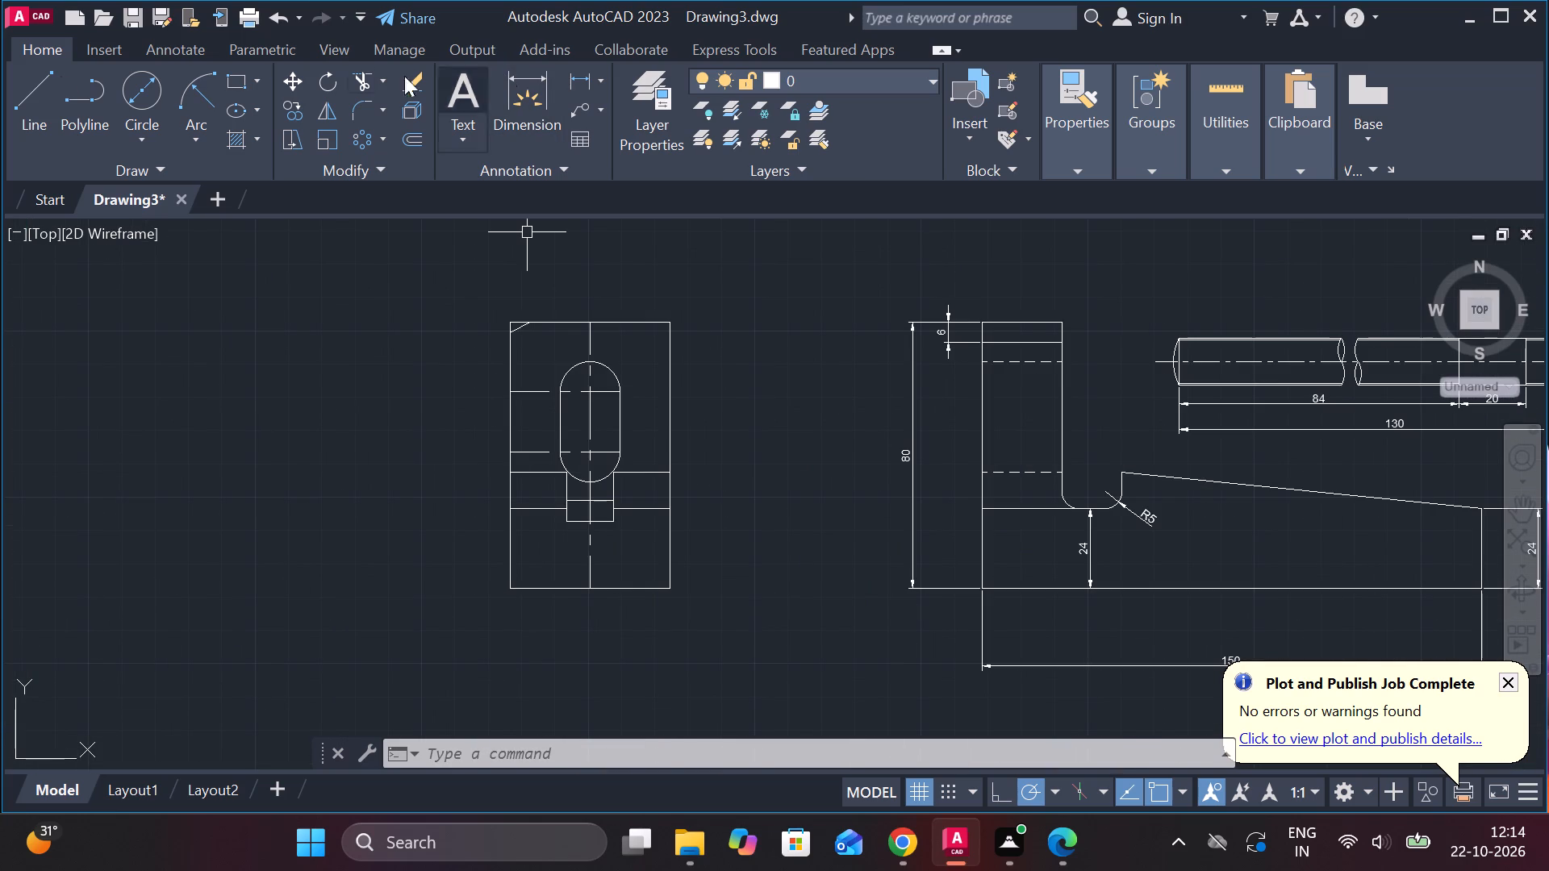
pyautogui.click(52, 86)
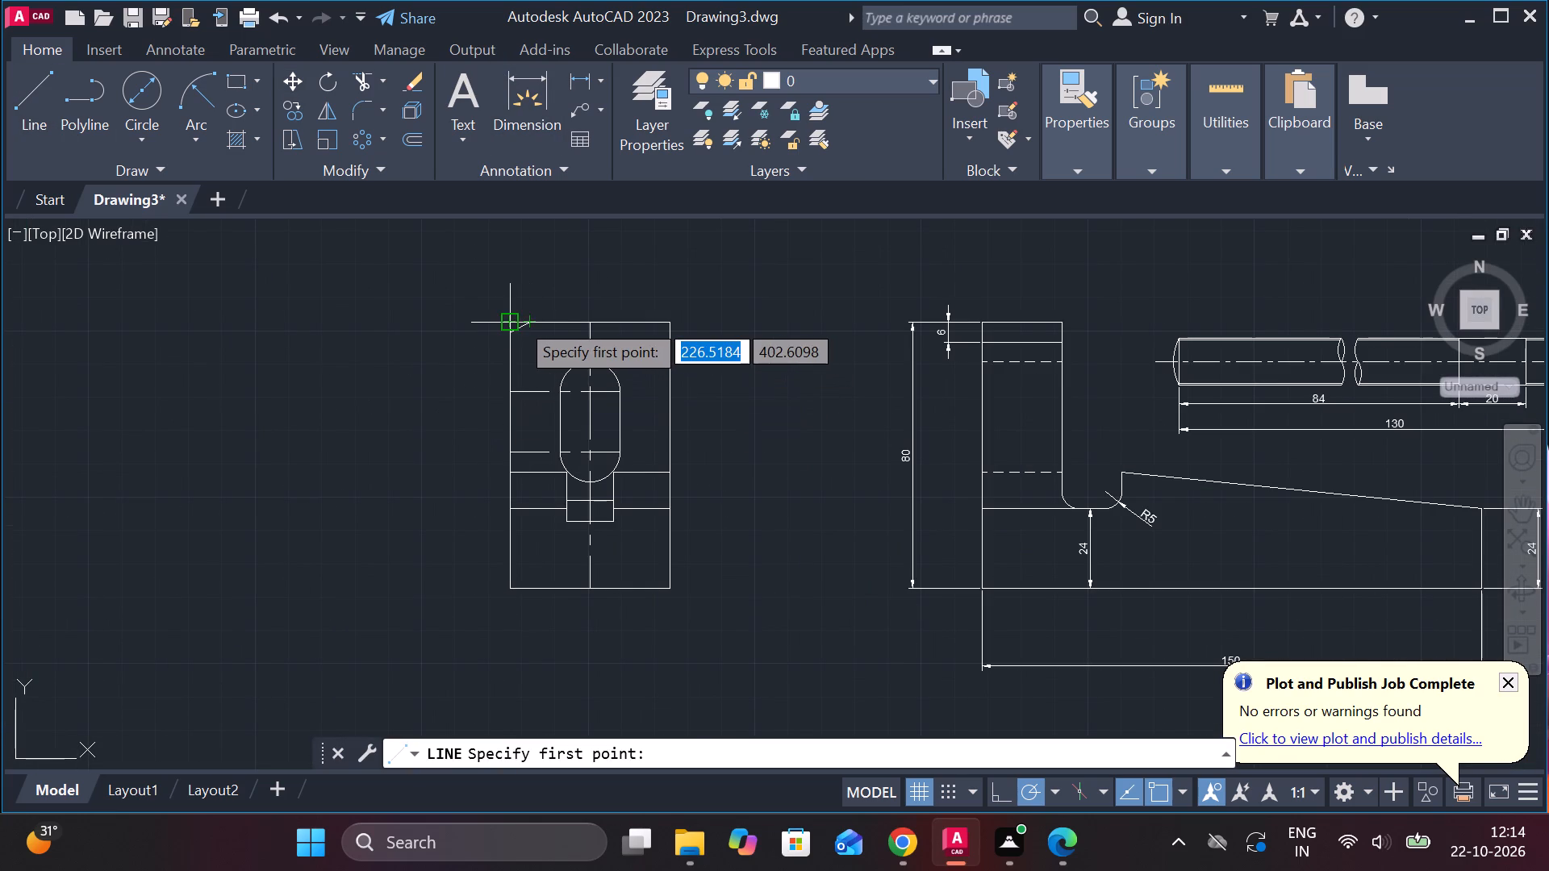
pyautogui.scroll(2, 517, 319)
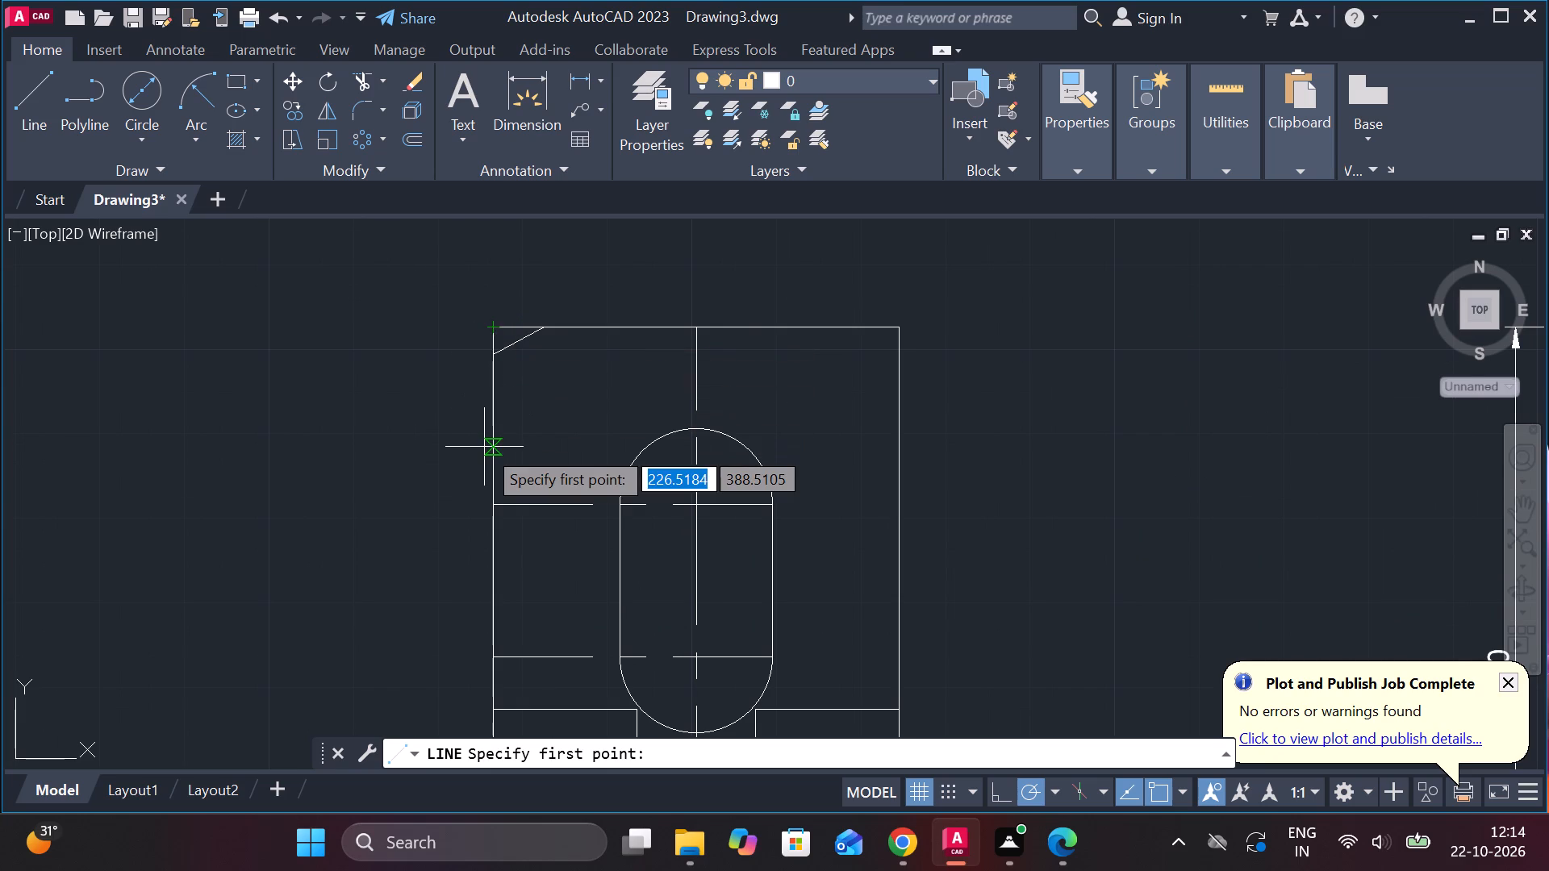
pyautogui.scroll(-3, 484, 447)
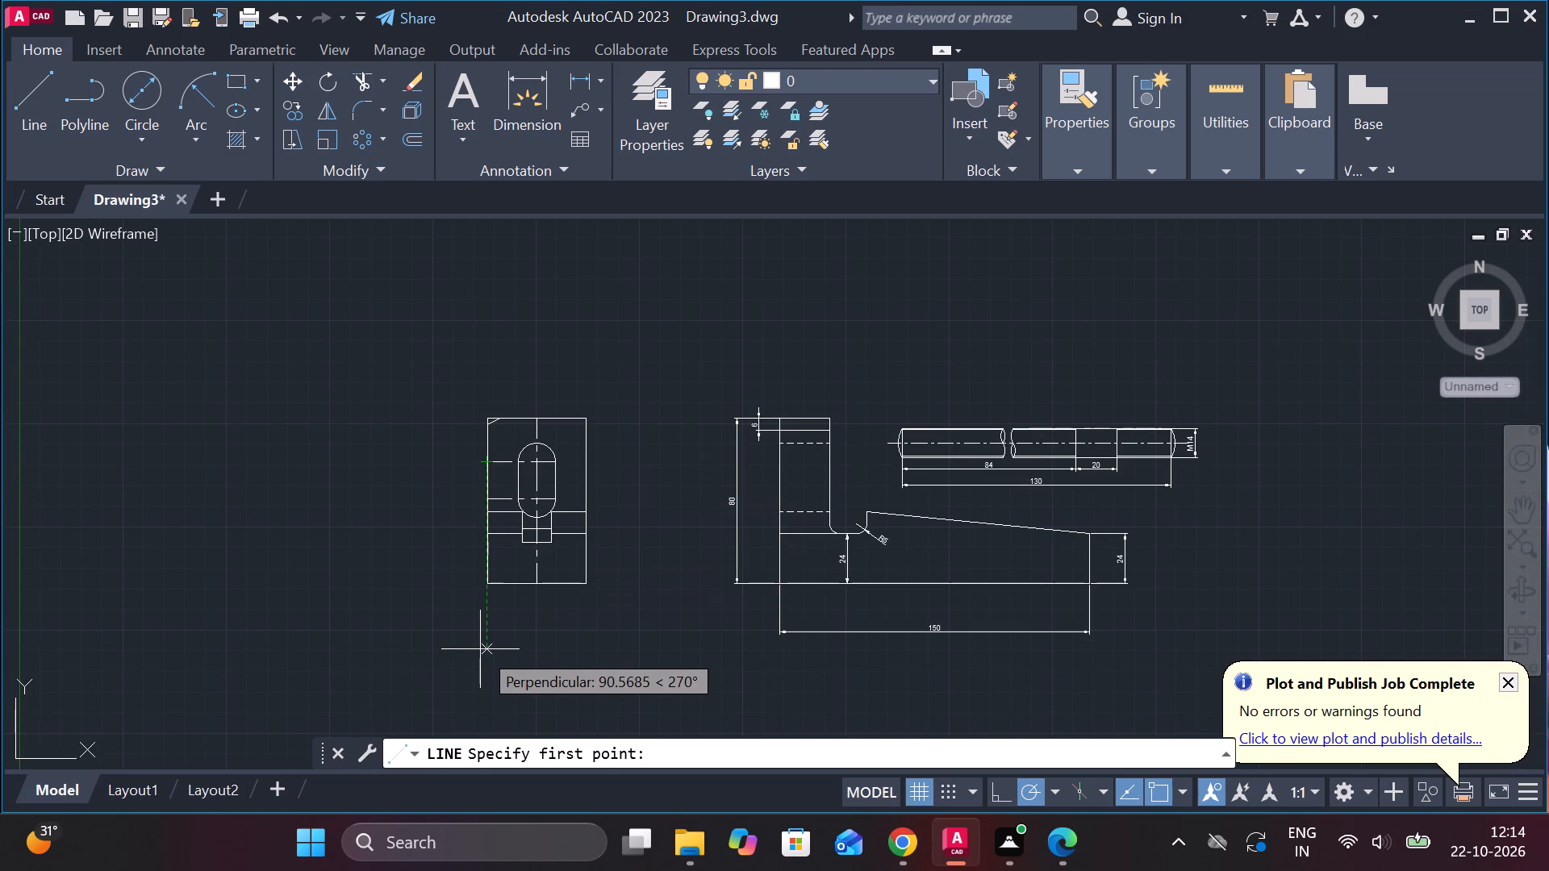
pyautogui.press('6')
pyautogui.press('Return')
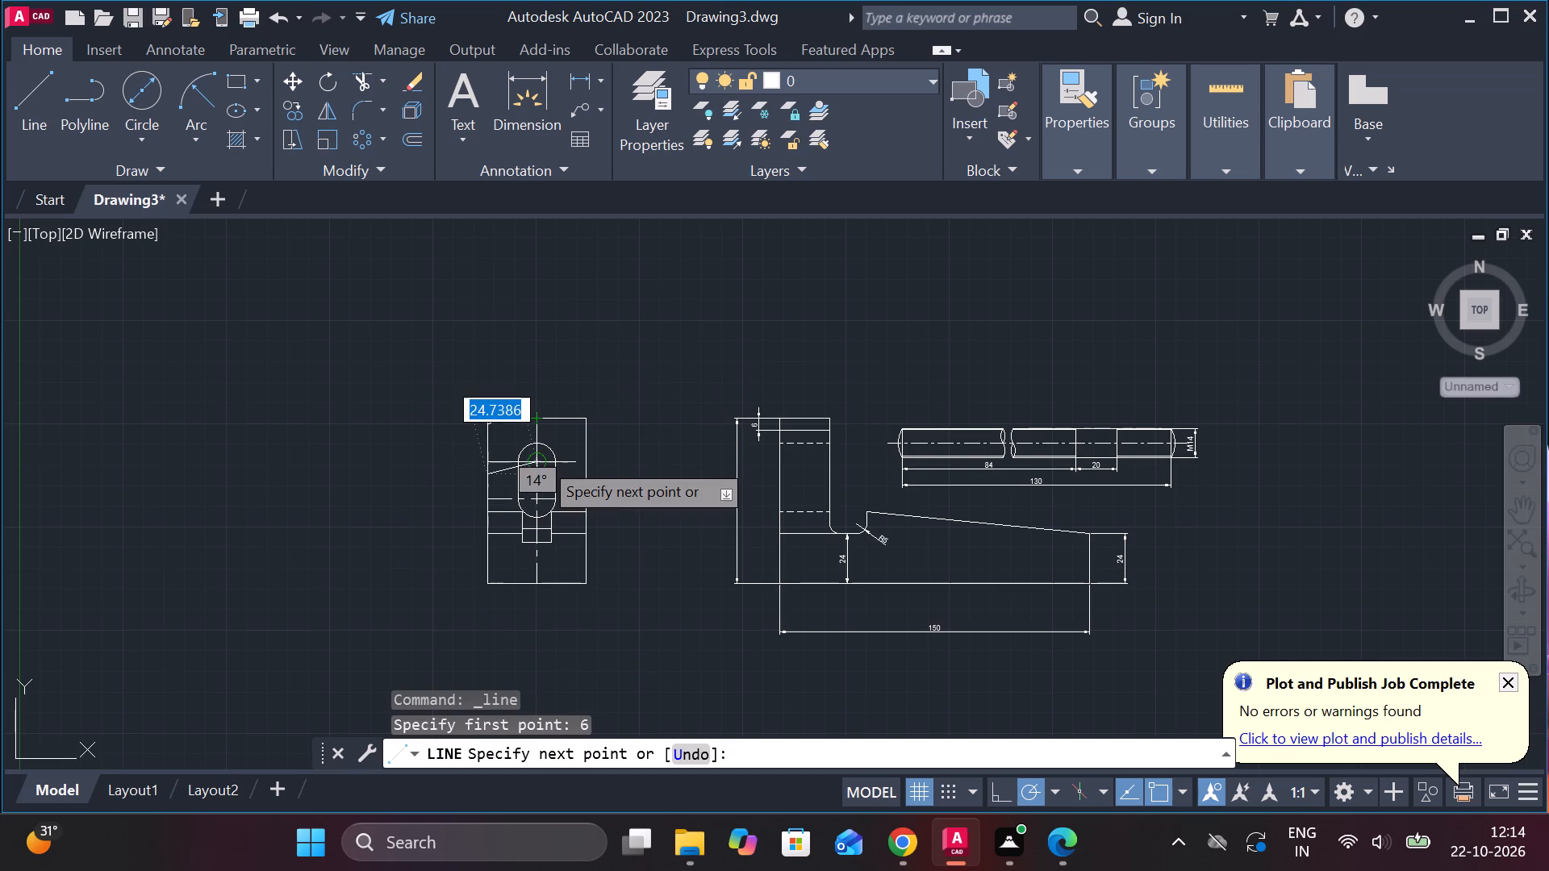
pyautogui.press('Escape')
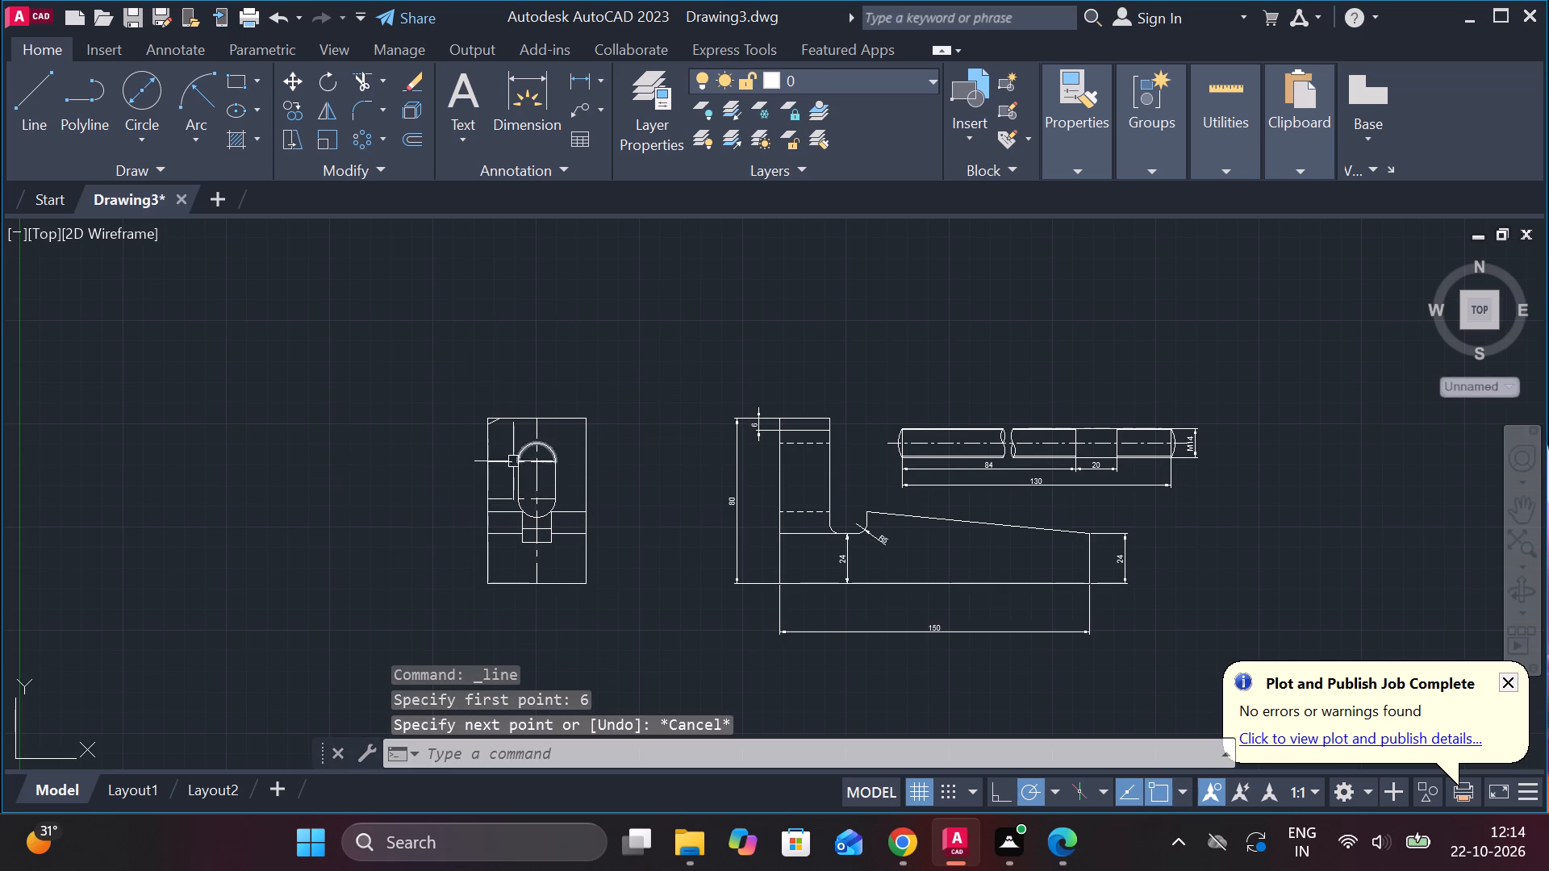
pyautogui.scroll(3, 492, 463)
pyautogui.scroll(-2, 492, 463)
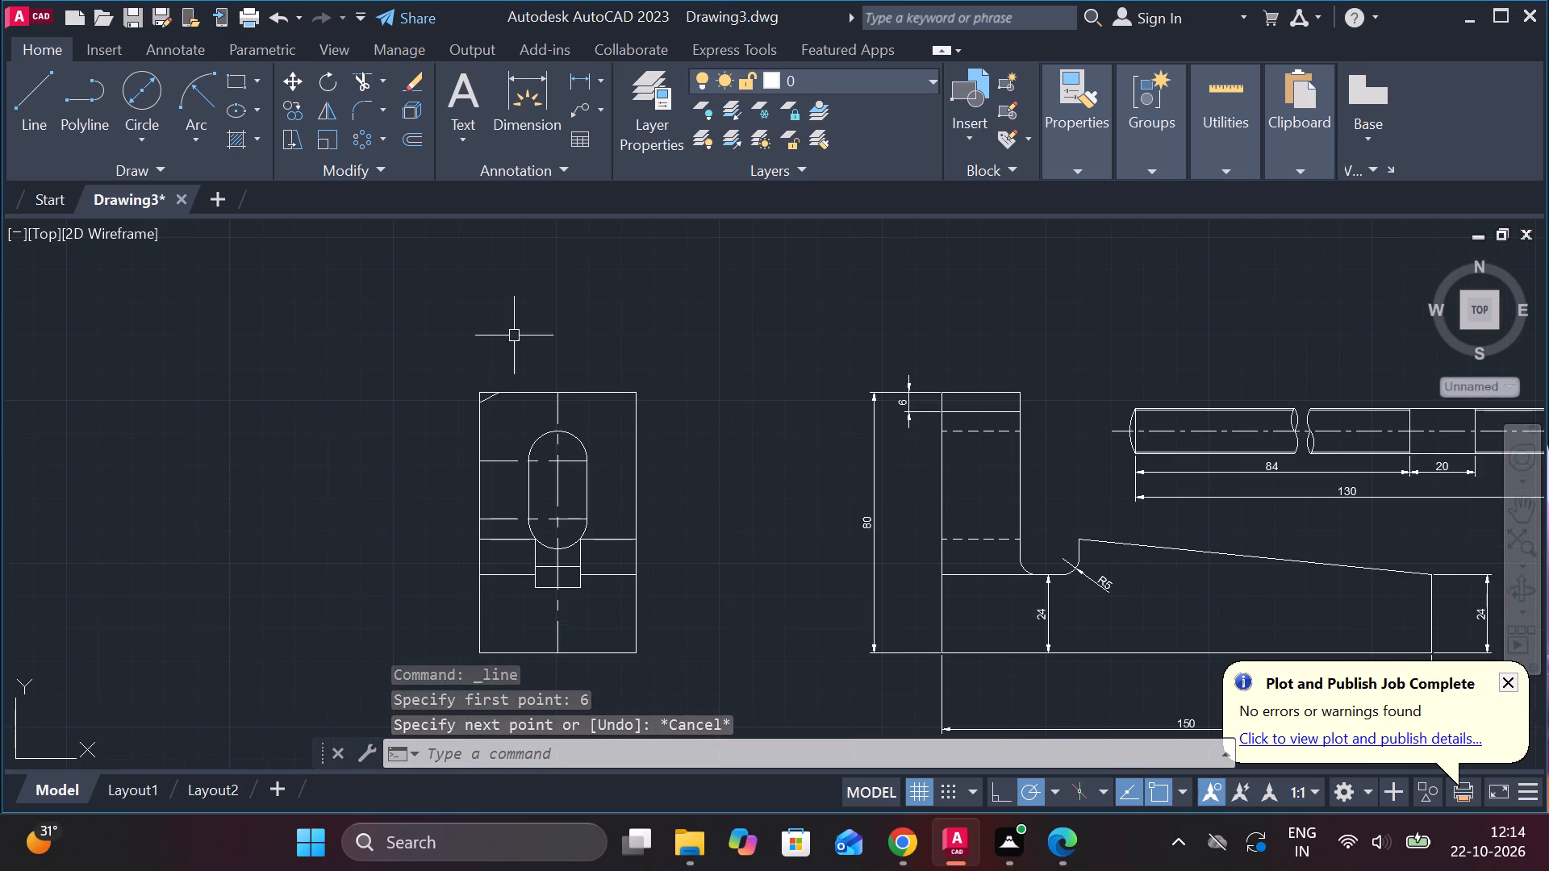
# Draw a line from the slotted view's left edge, 6 units below the top left corner, to the slanted corner line's top-edge endpoint.
pyautogui.click(48, 105)
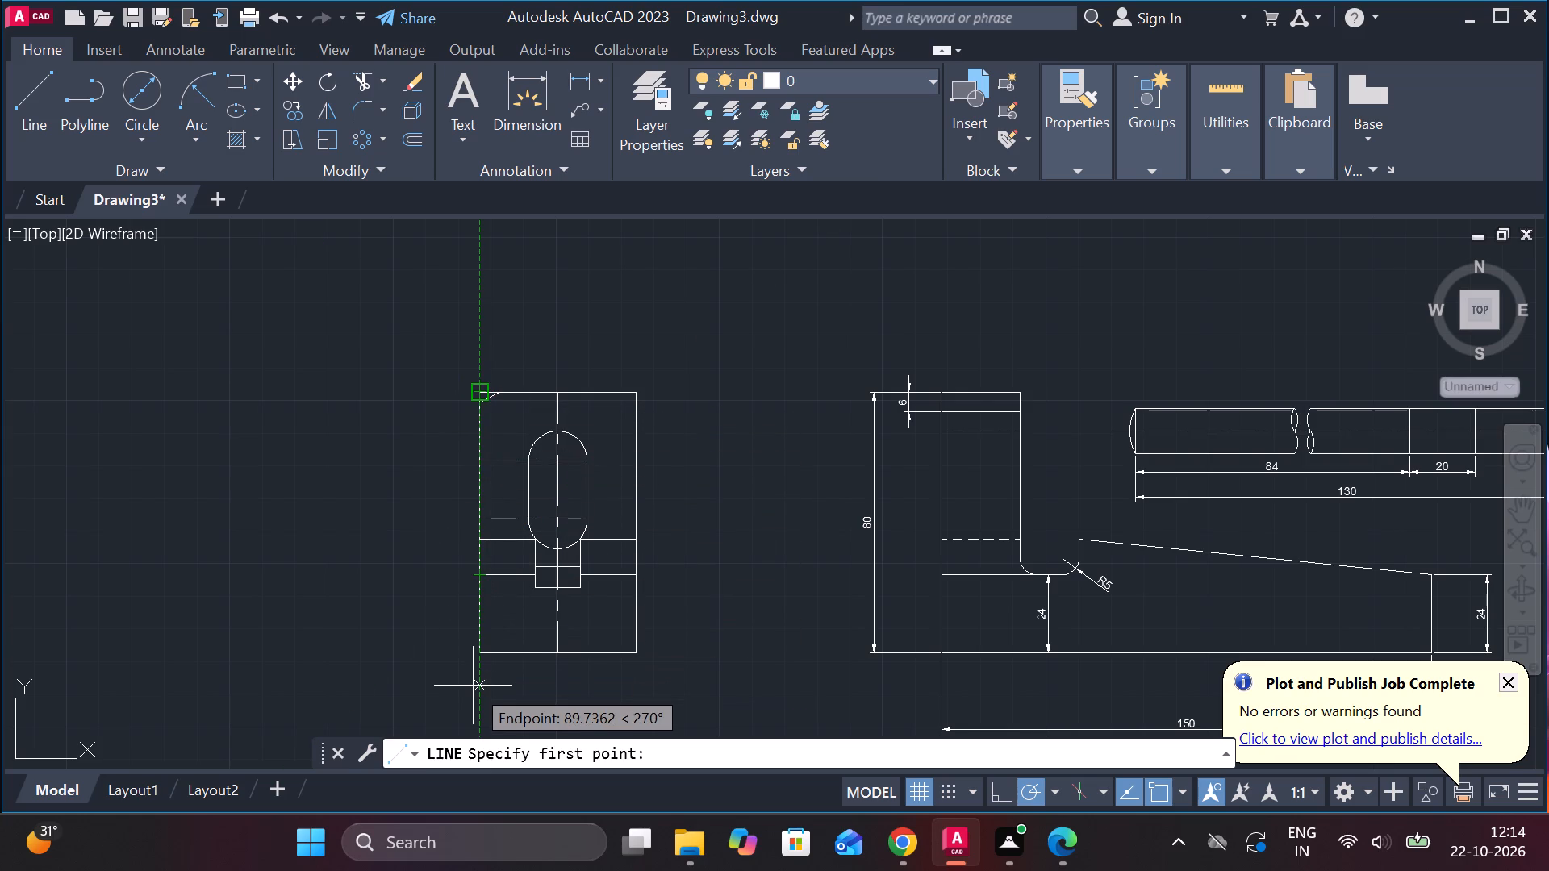
pyautogui.press('6')
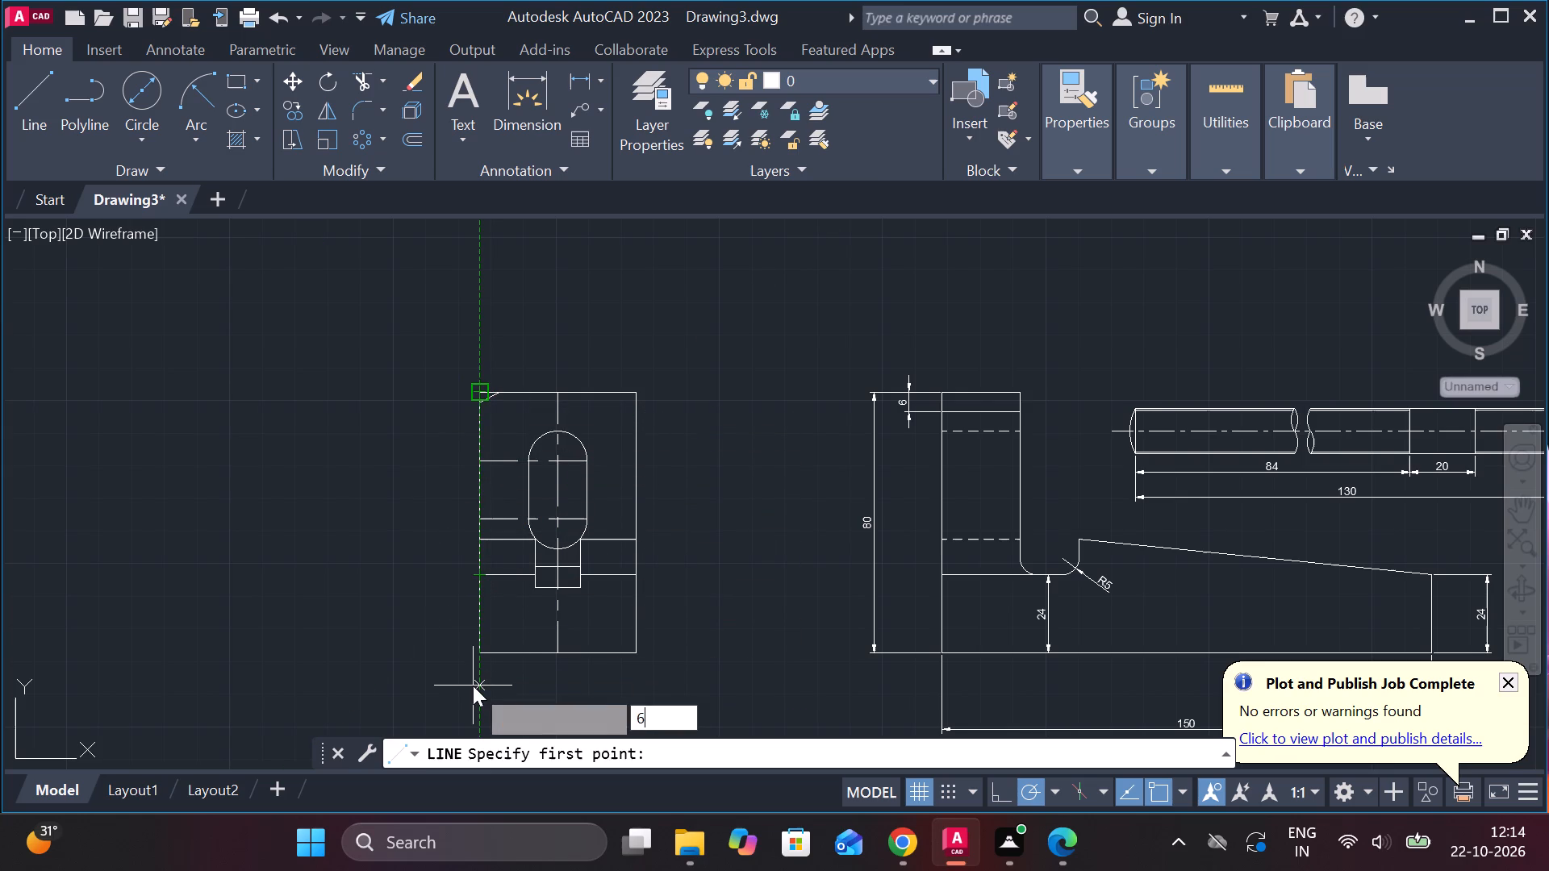
pyautogui.press('Return')
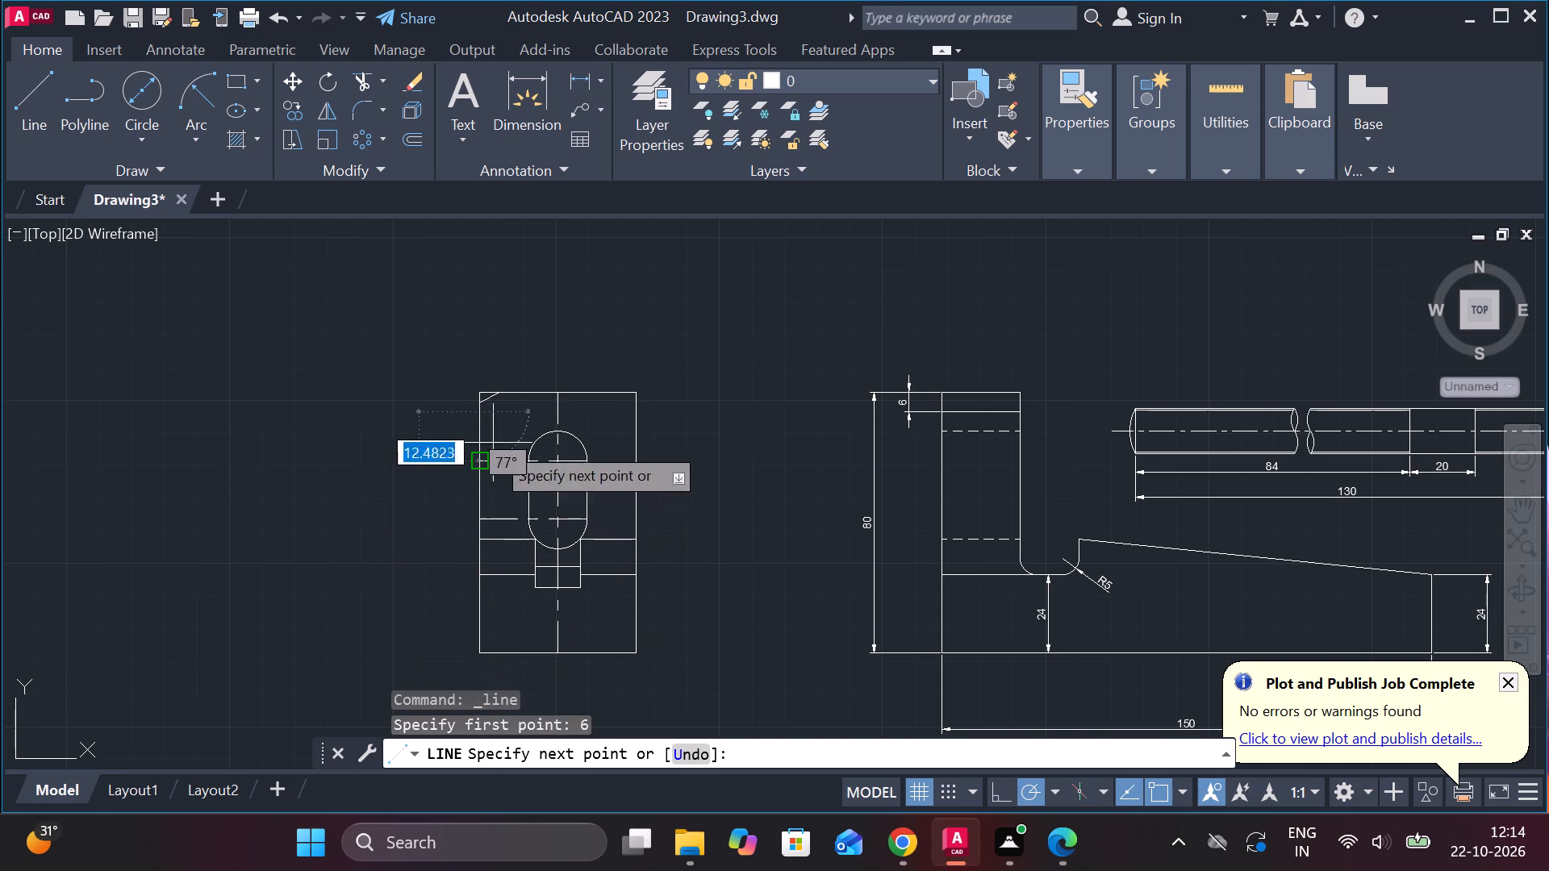
pyautogui.scroll(3, 508, 399)
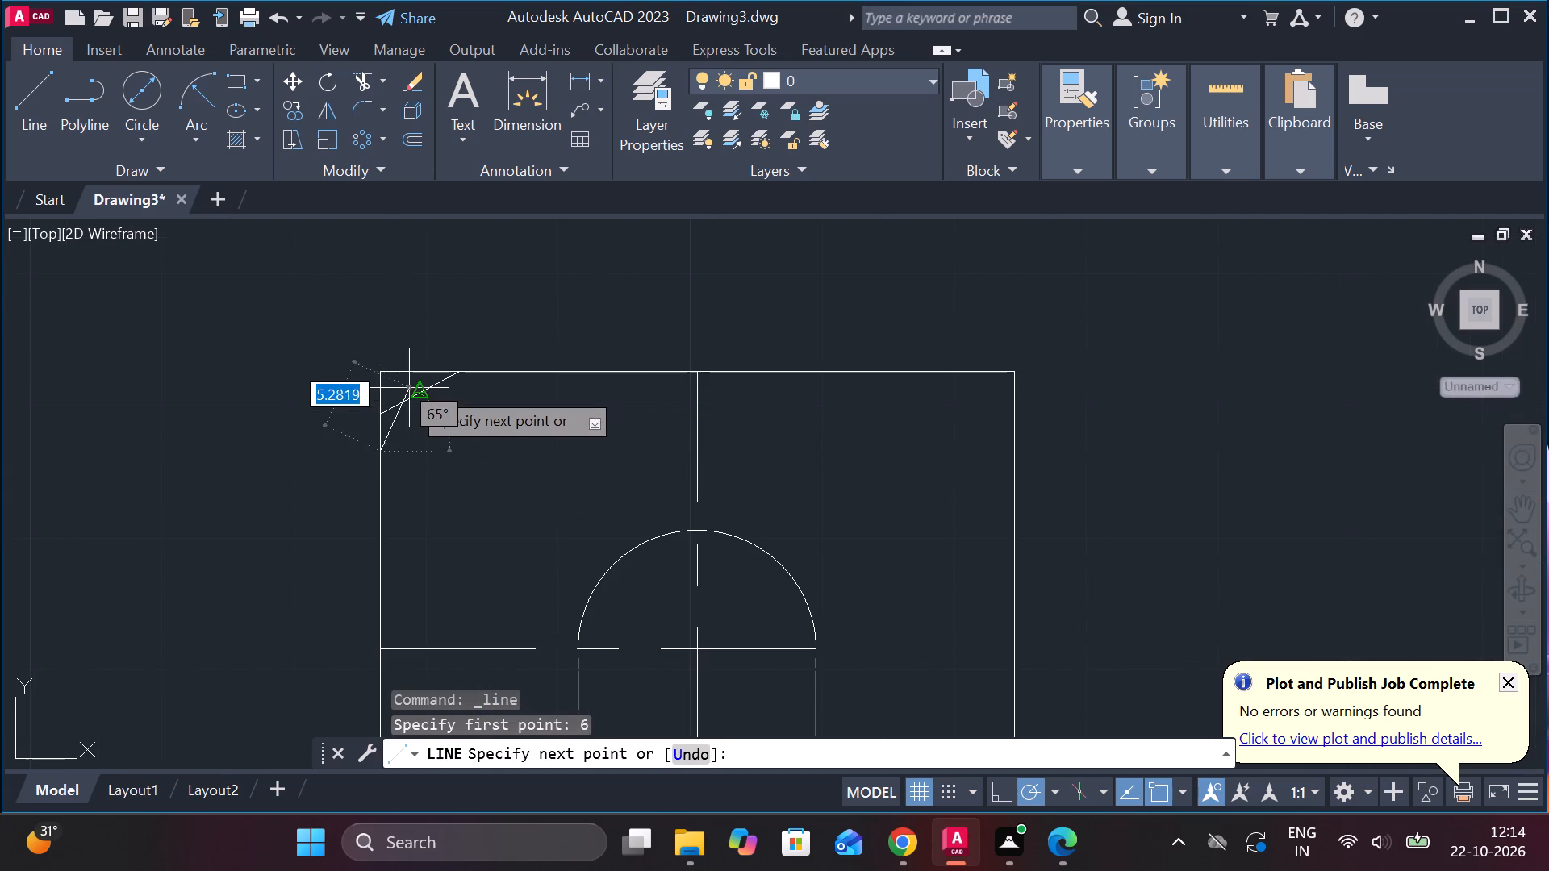
pyautogui.scroll(4, 457, 373)
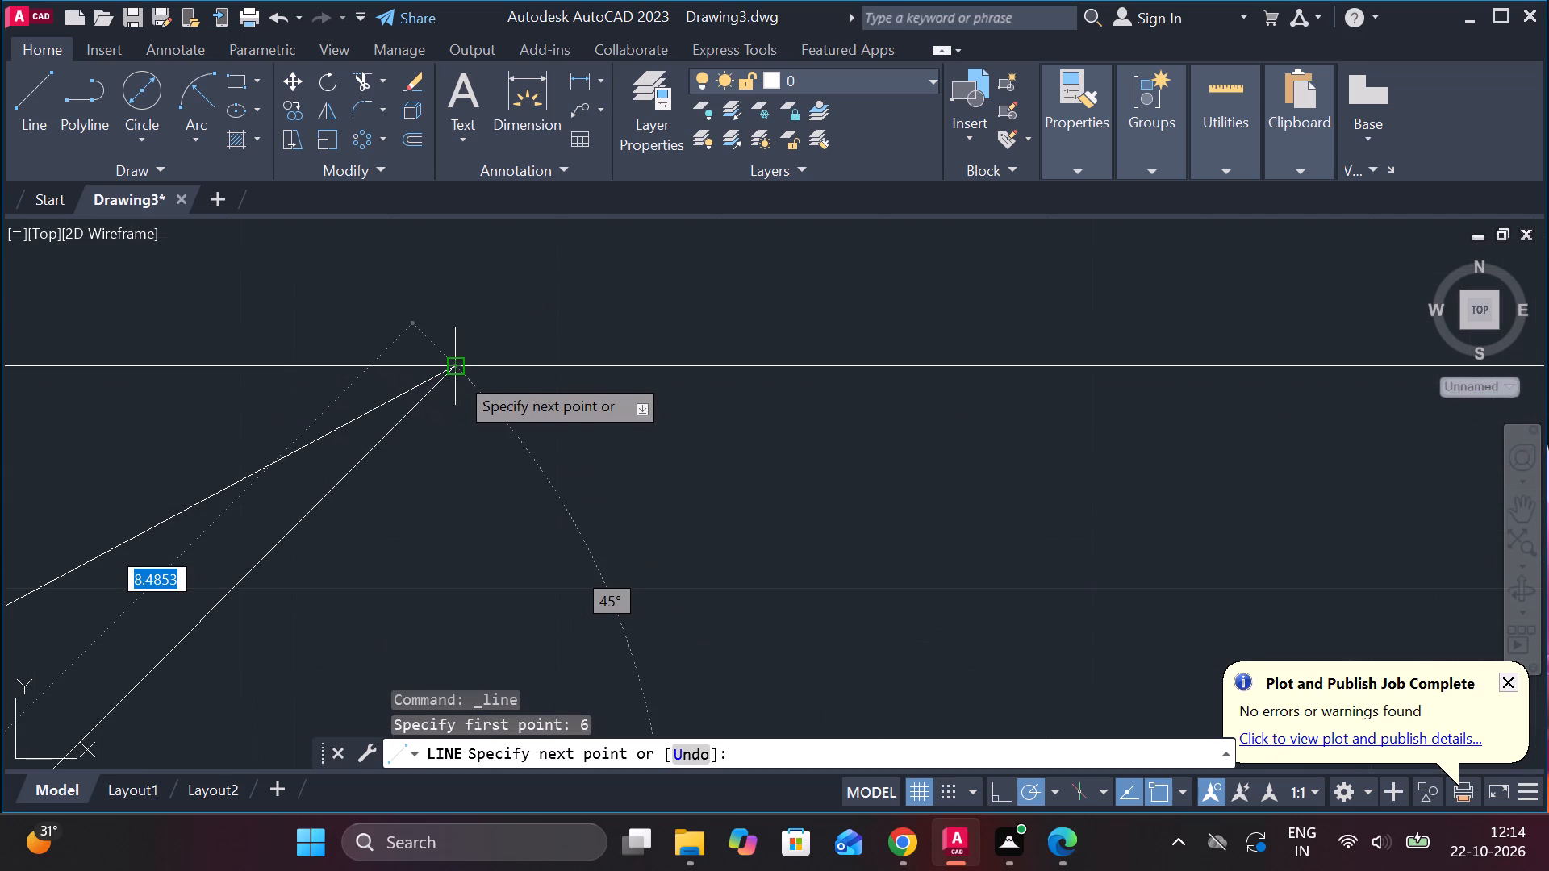
pyautogui.click(453, 365)
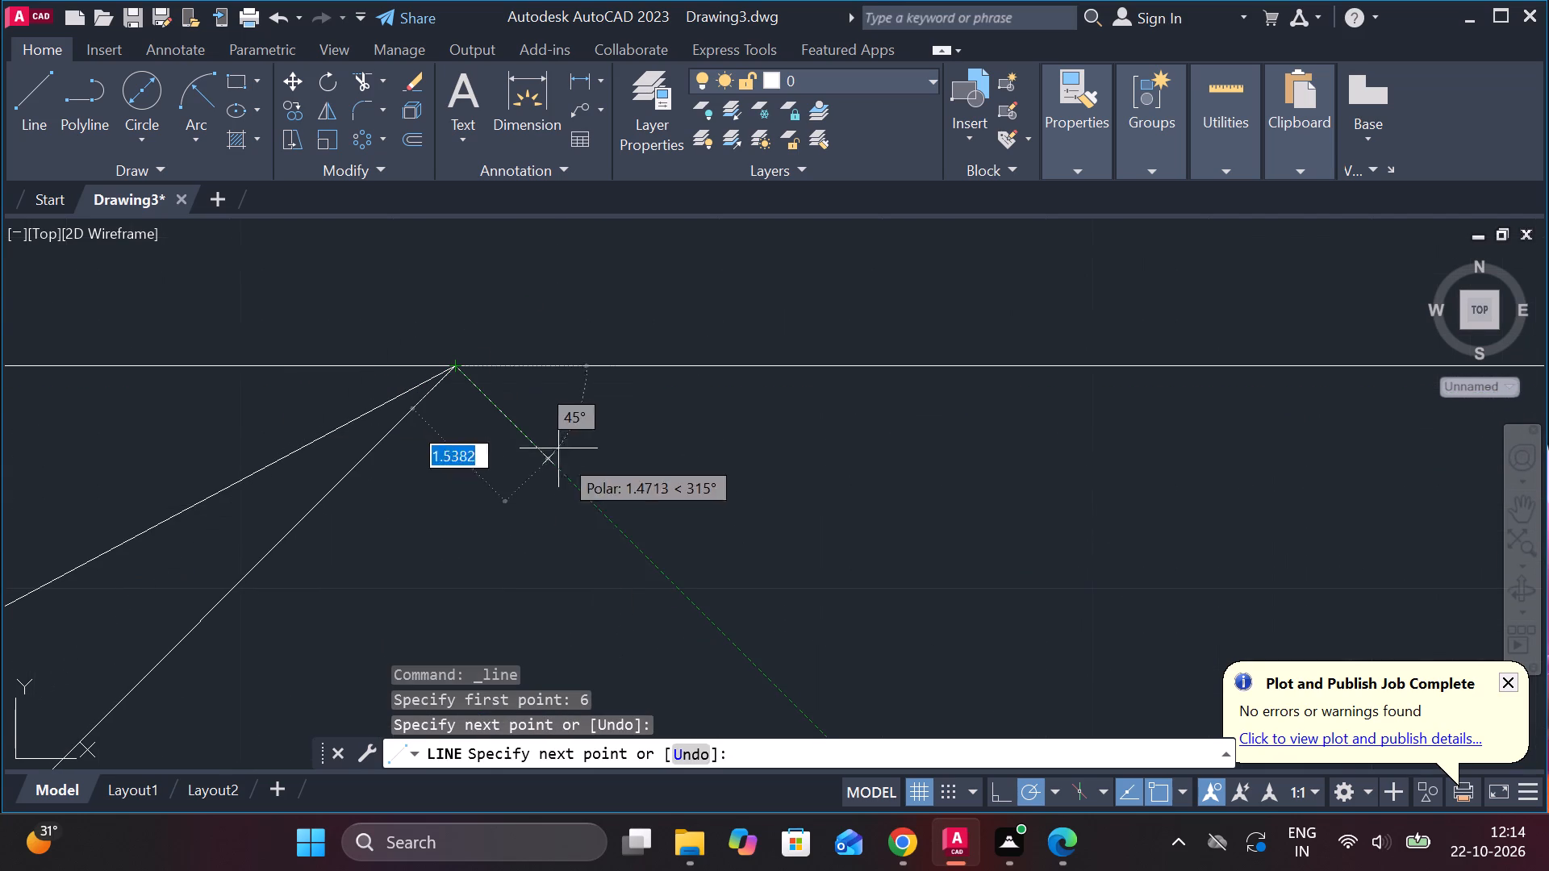
pyautogui.press('Escape')
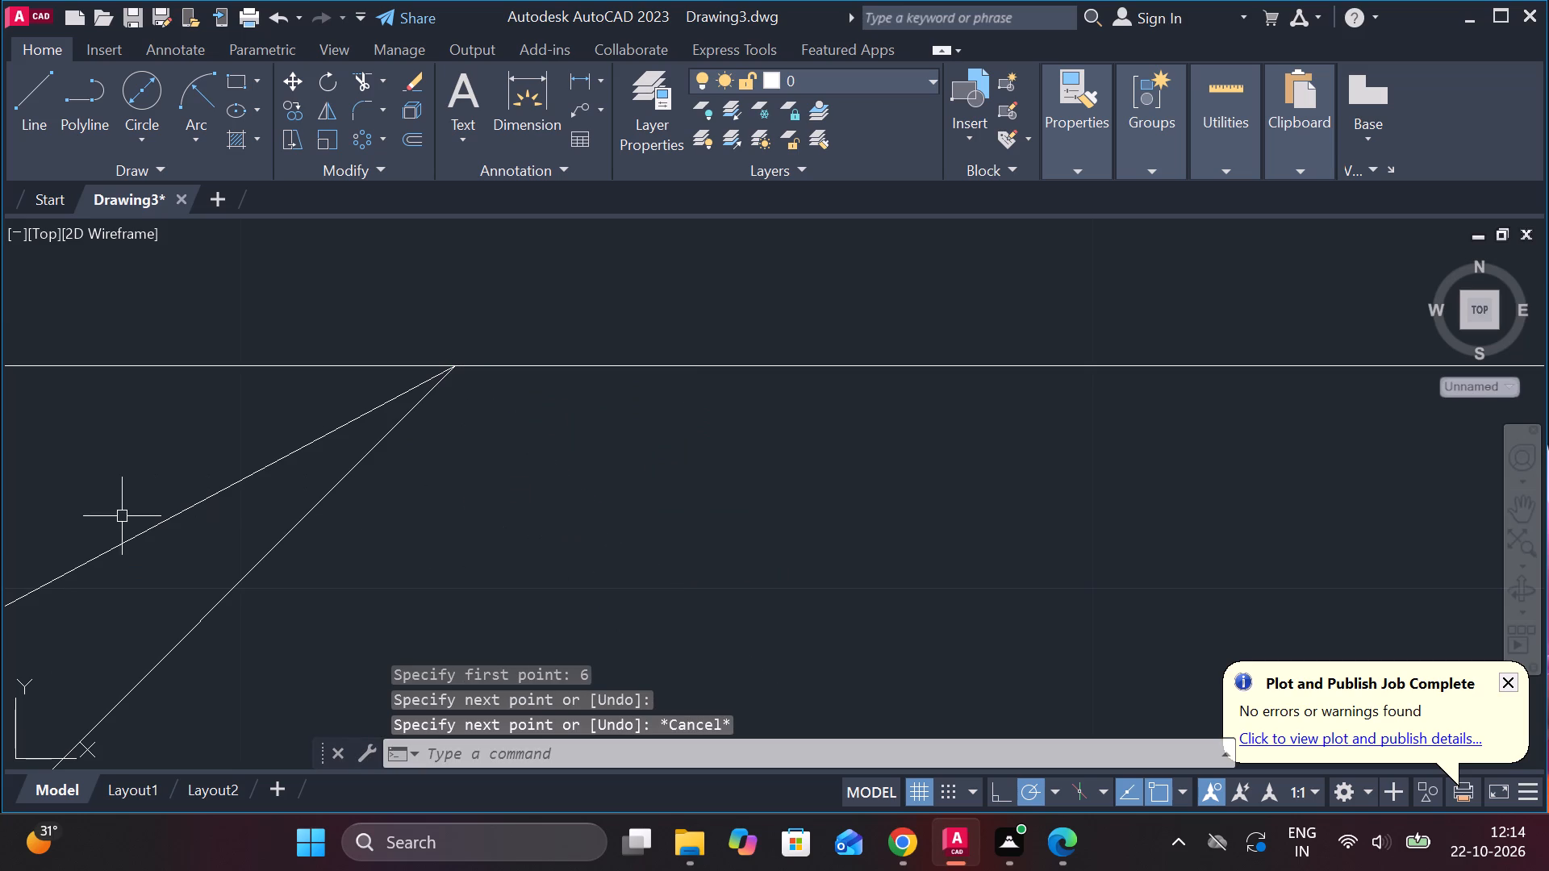
# Delete the original shallower slanted line at the slotted view's top left corner.
pyautogui.click(124, 551)
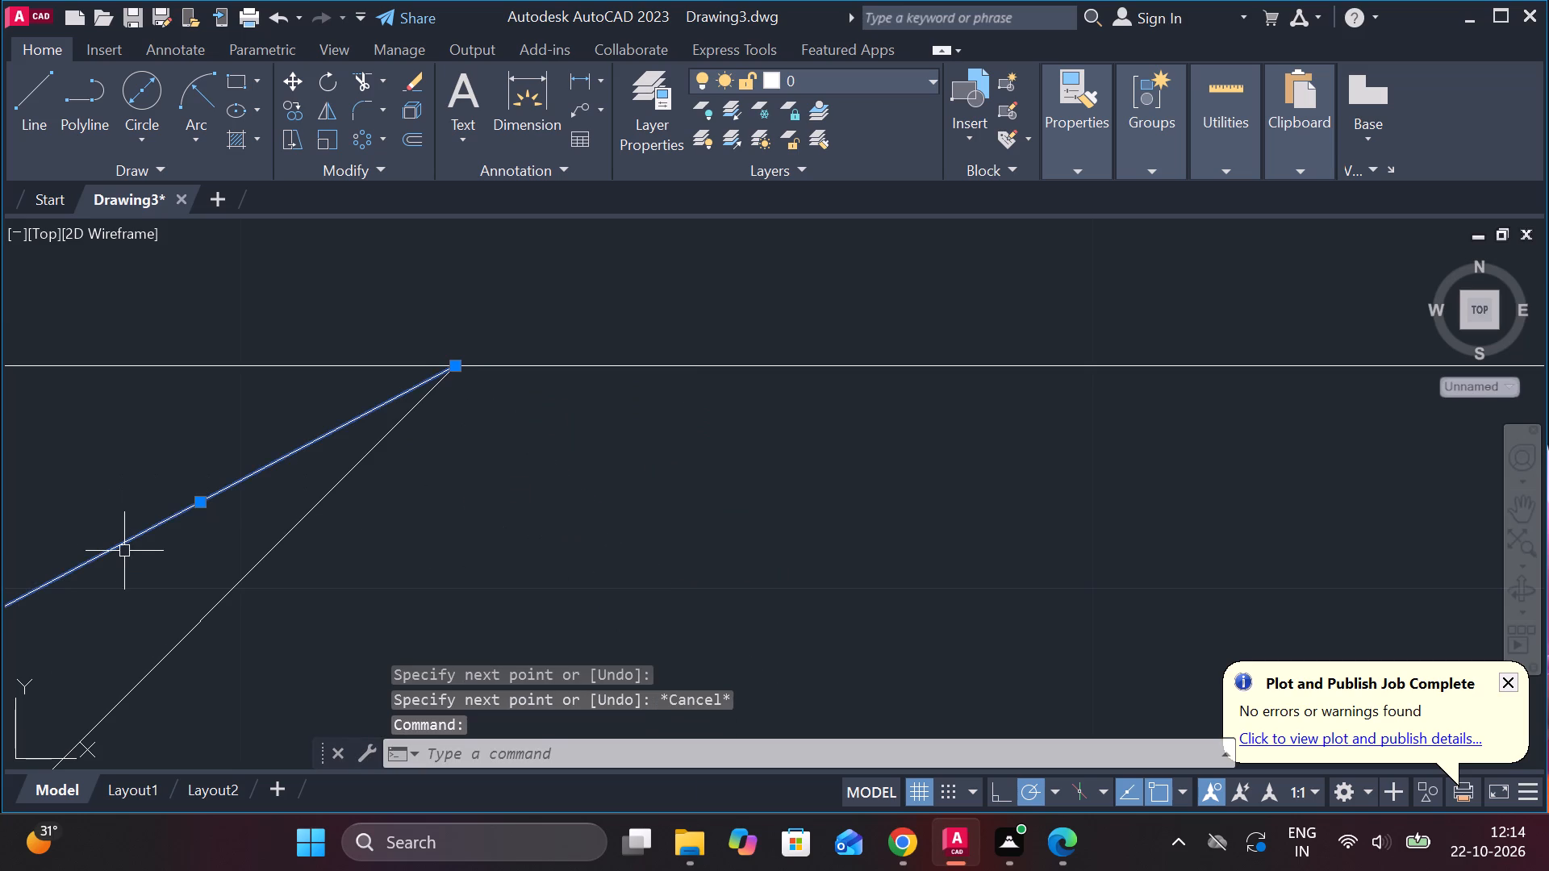
pyautogui.press('Delete')
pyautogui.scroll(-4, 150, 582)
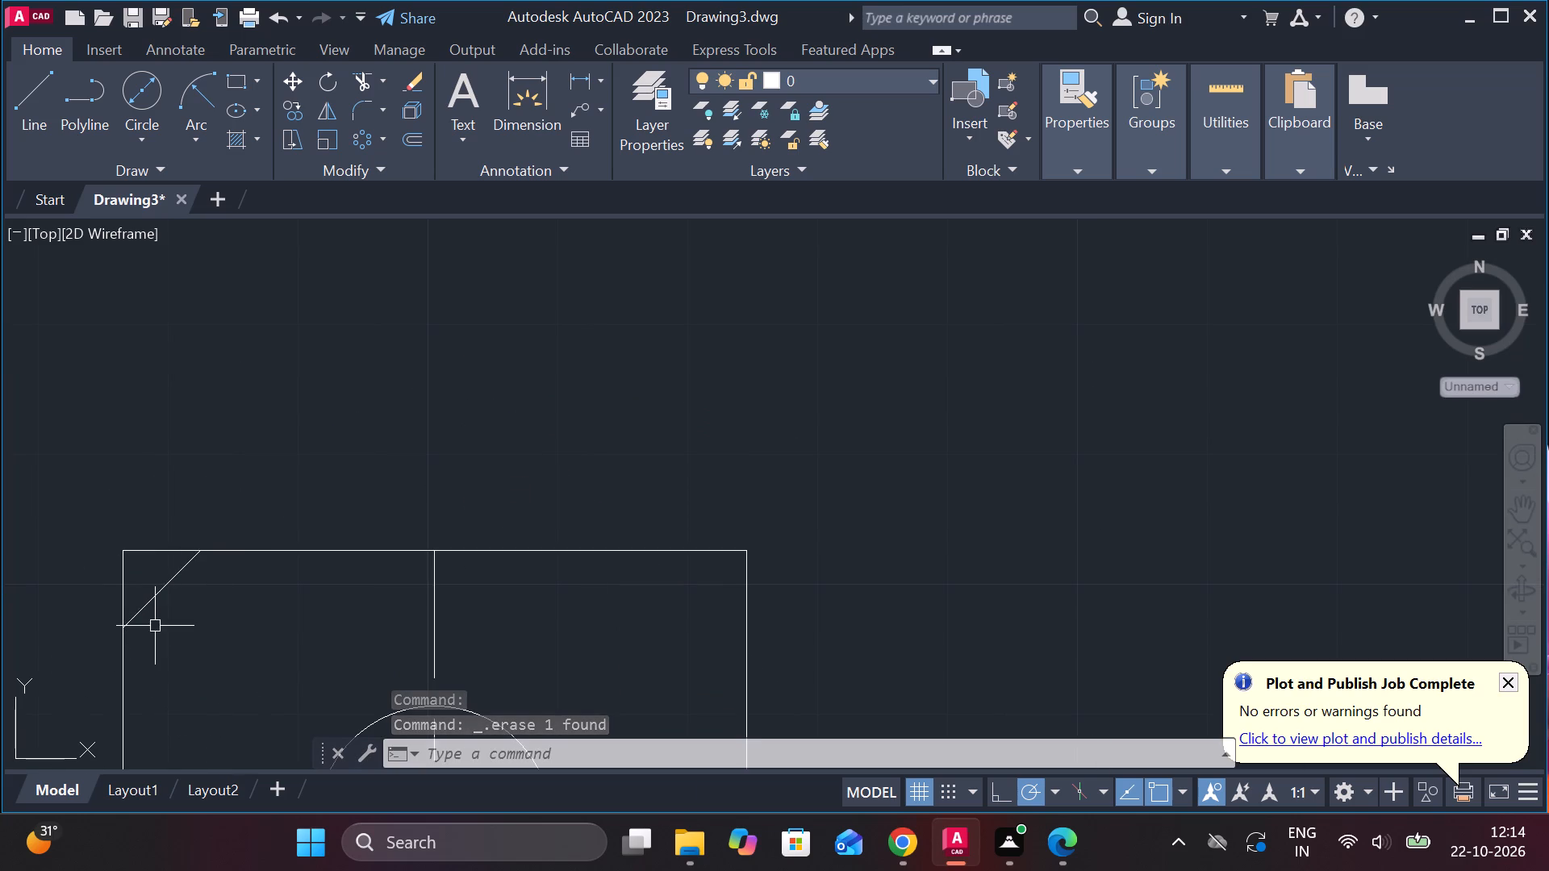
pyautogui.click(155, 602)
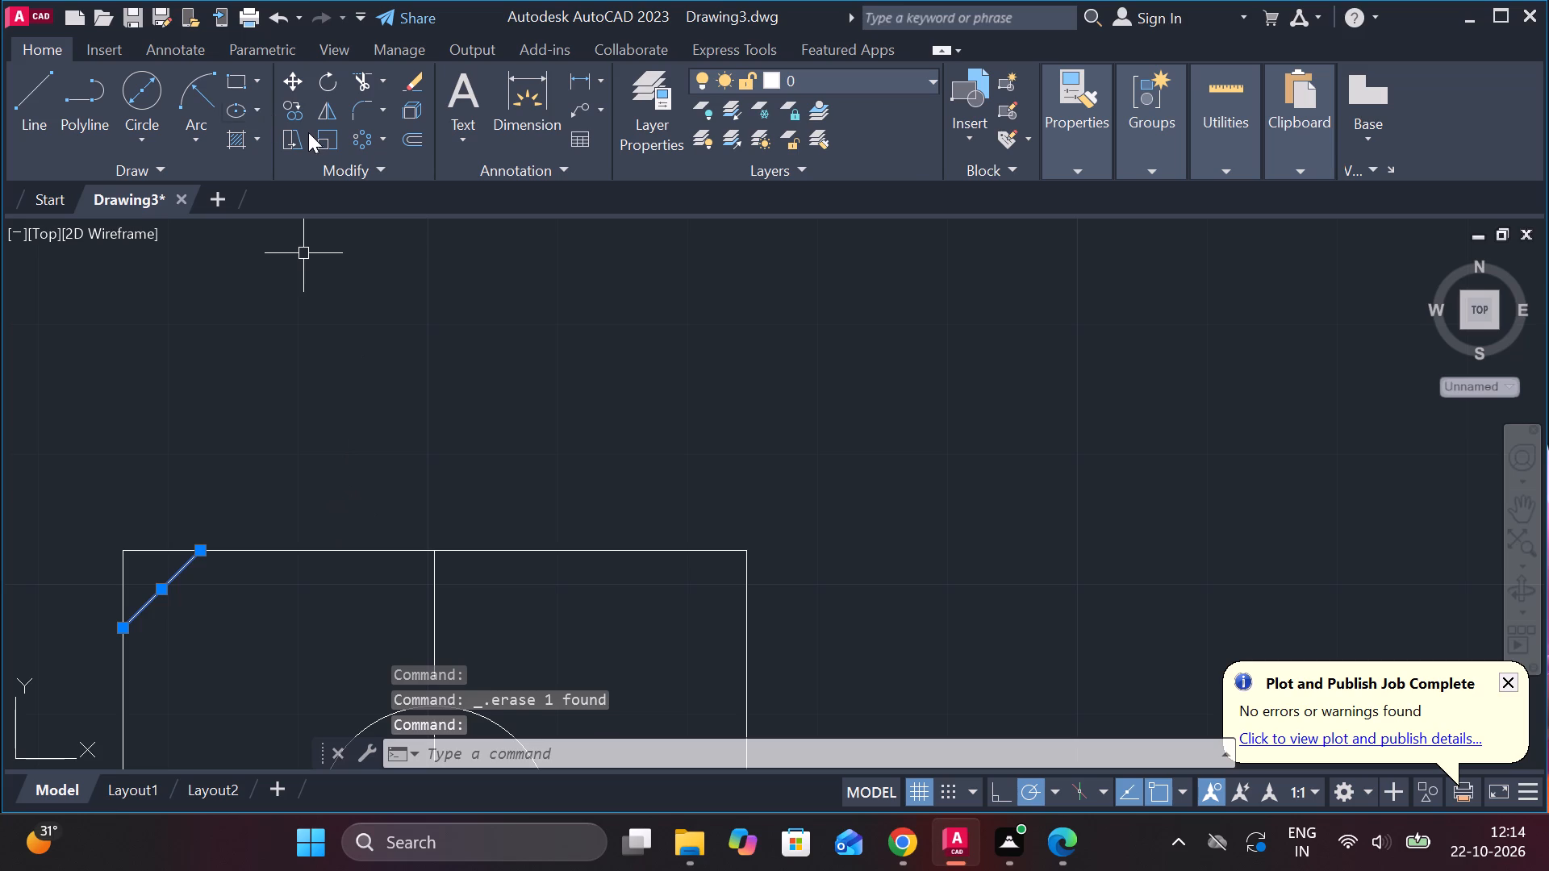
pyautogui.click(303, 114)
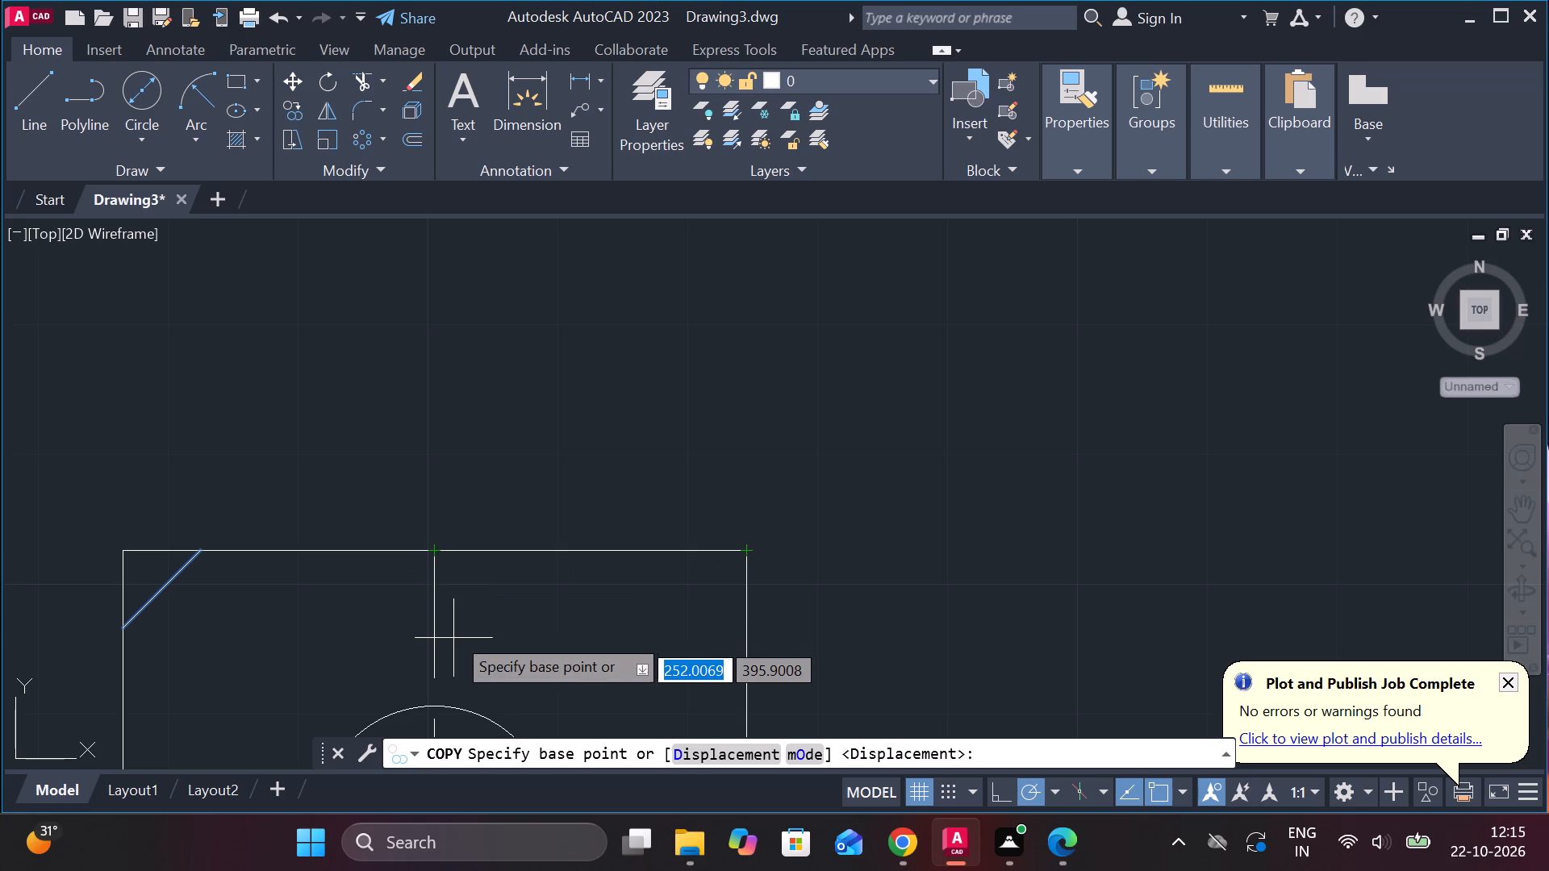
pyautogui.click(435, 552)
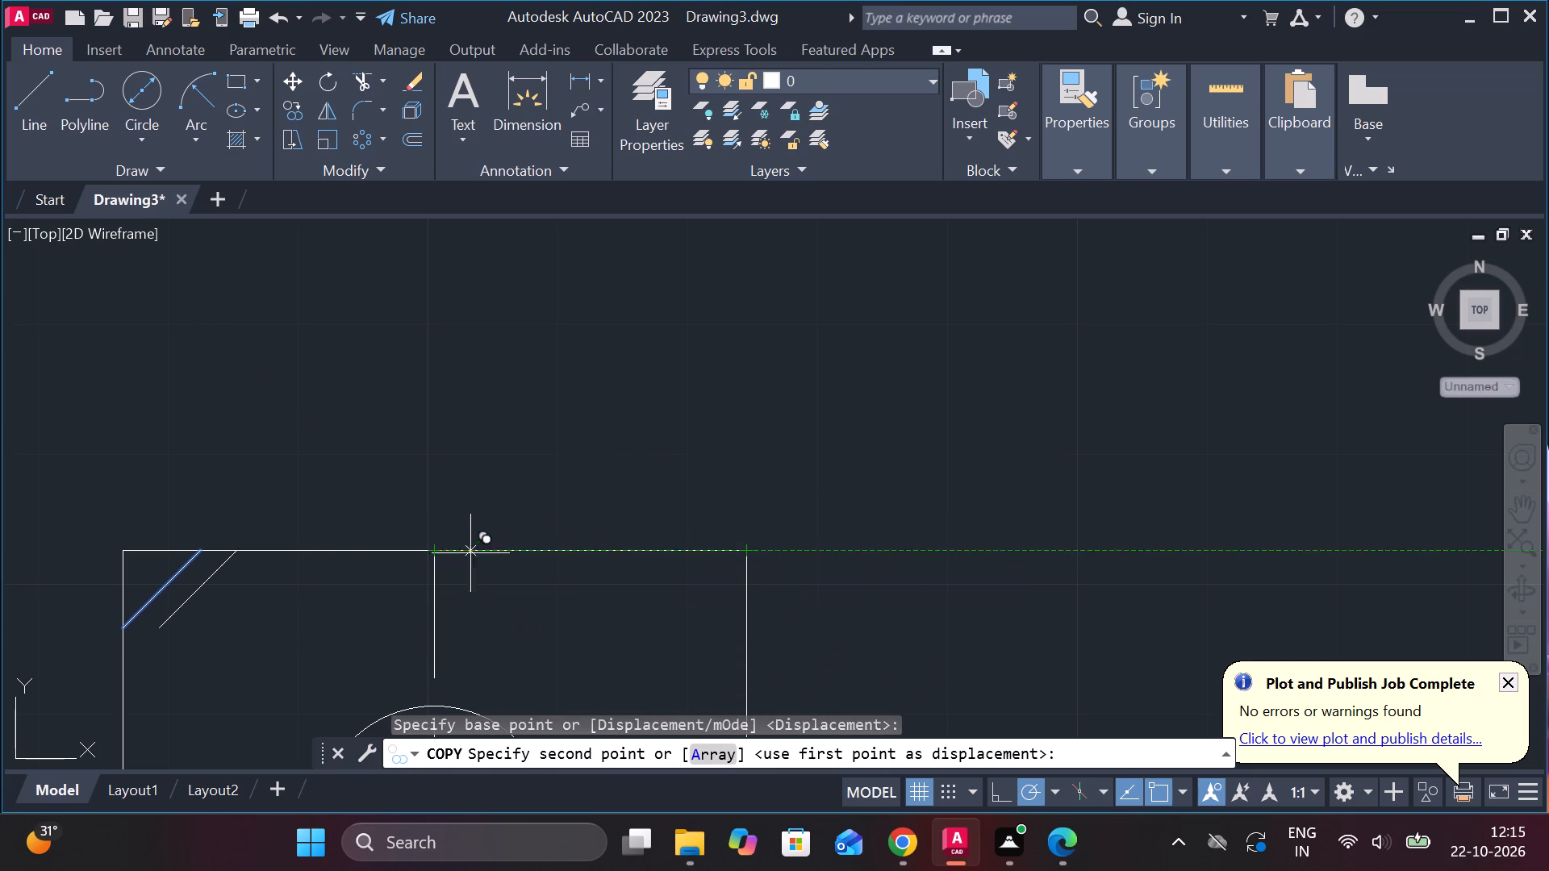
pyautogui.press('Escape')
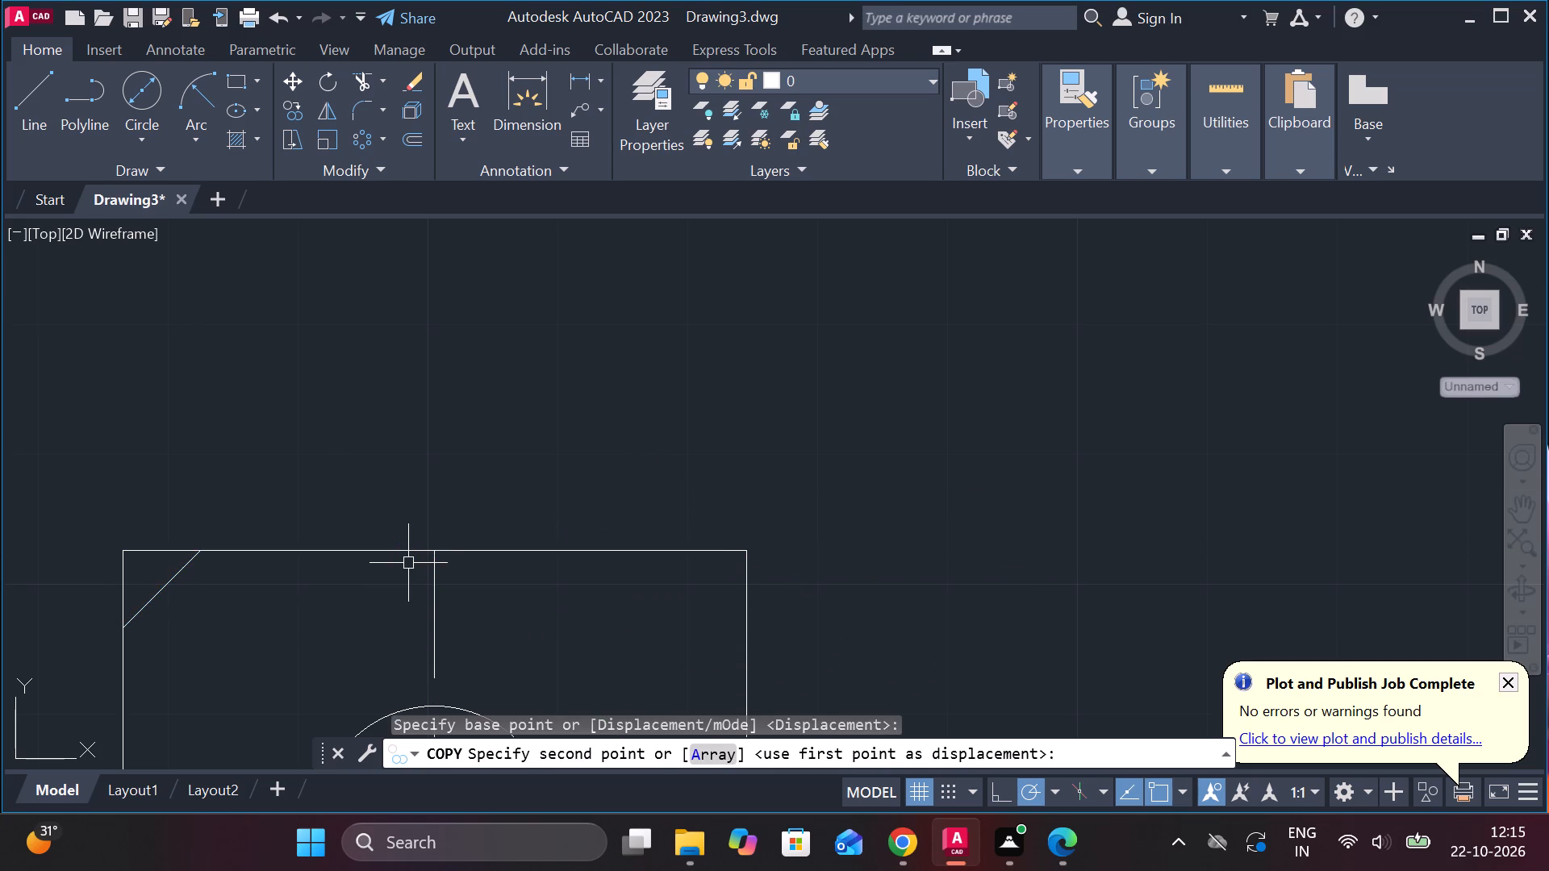
# Mirror the 45° corner line about the slotted view's vertical centerline to the top right corner, keeping the source line.
pyautogui.click(164, 586)
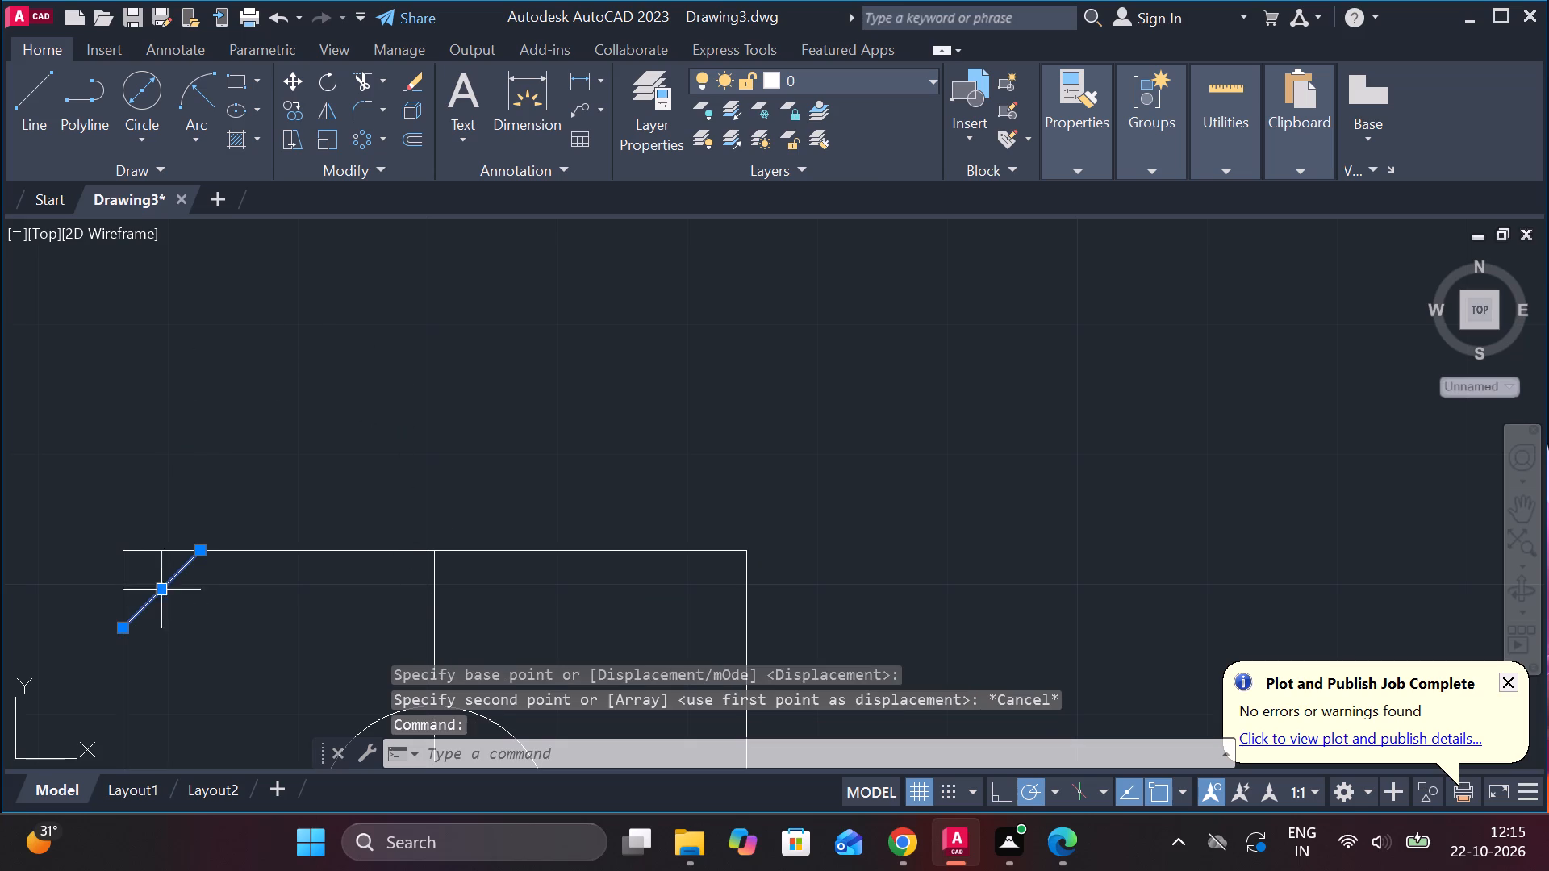
pyautogui.click(324, 113)
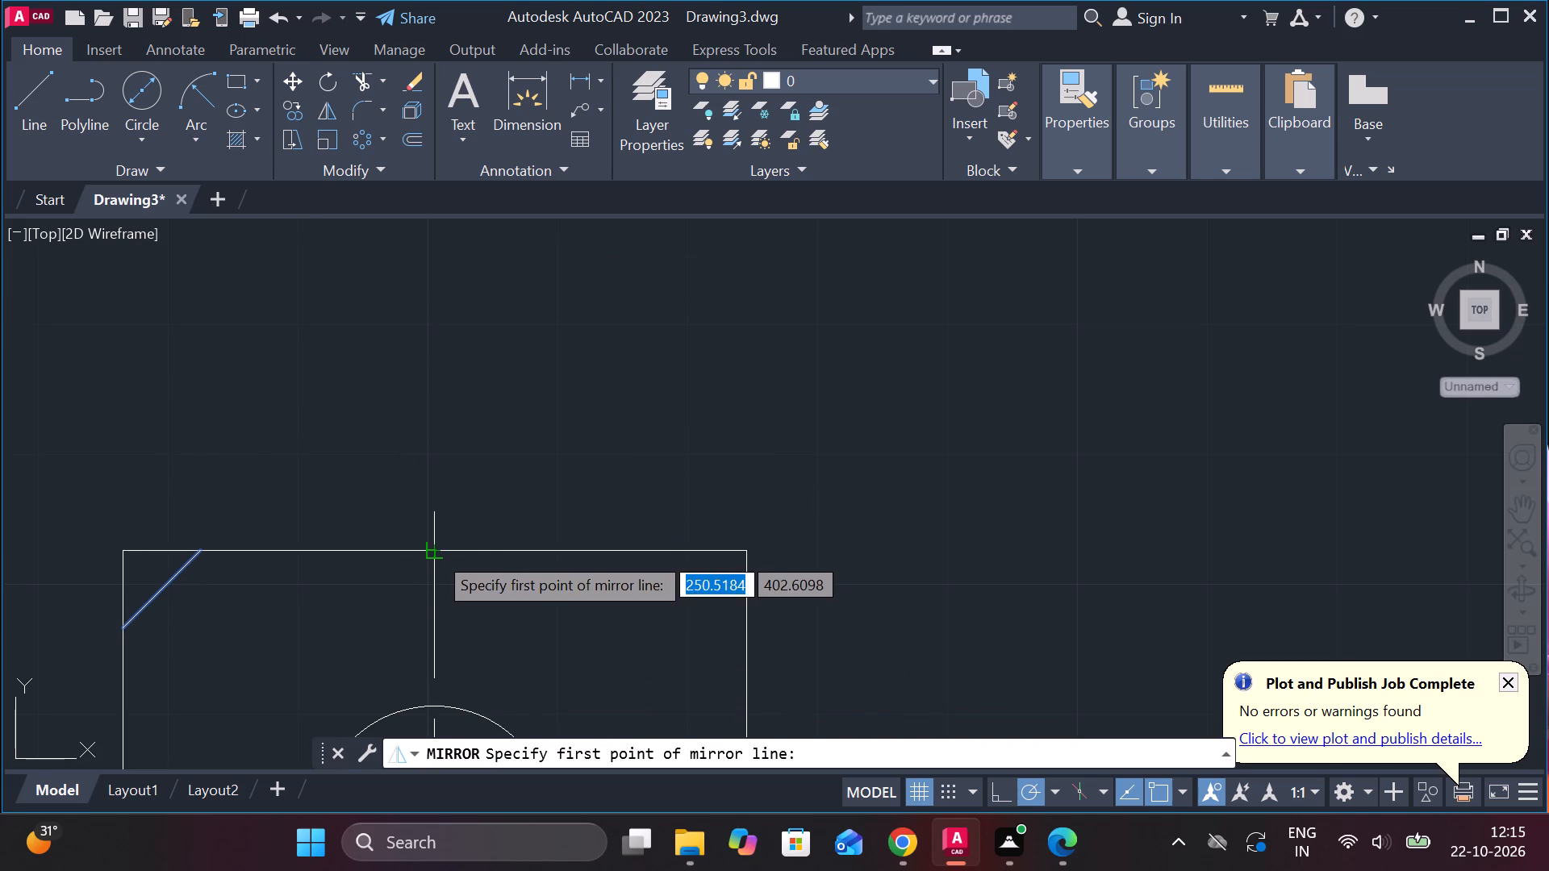
pyautogui.click(435, 552)
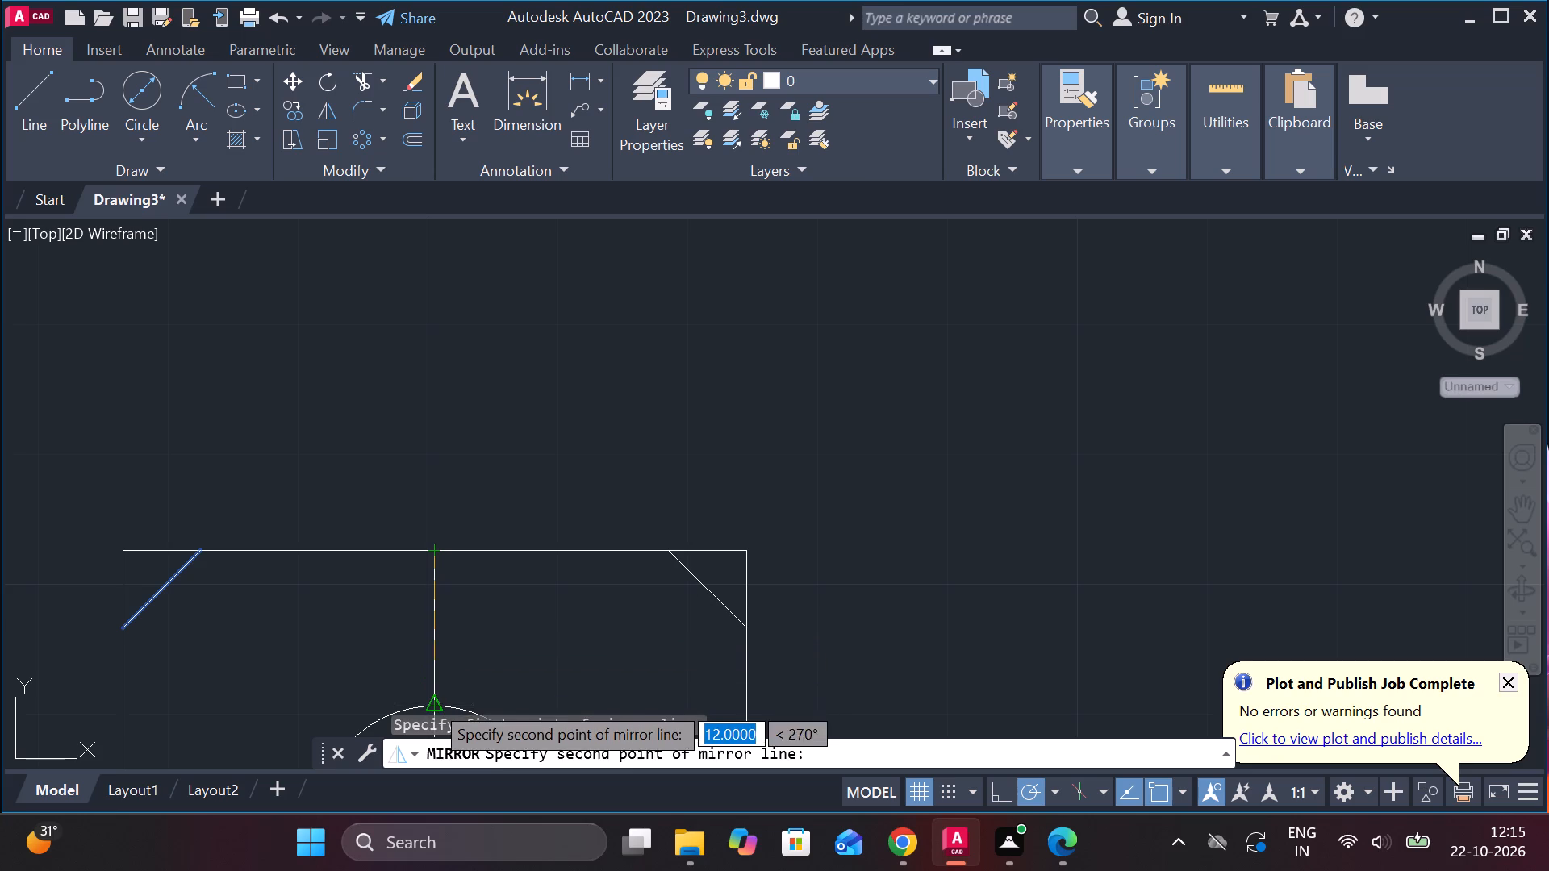
pyautogui.scroll(1, 438, 706)
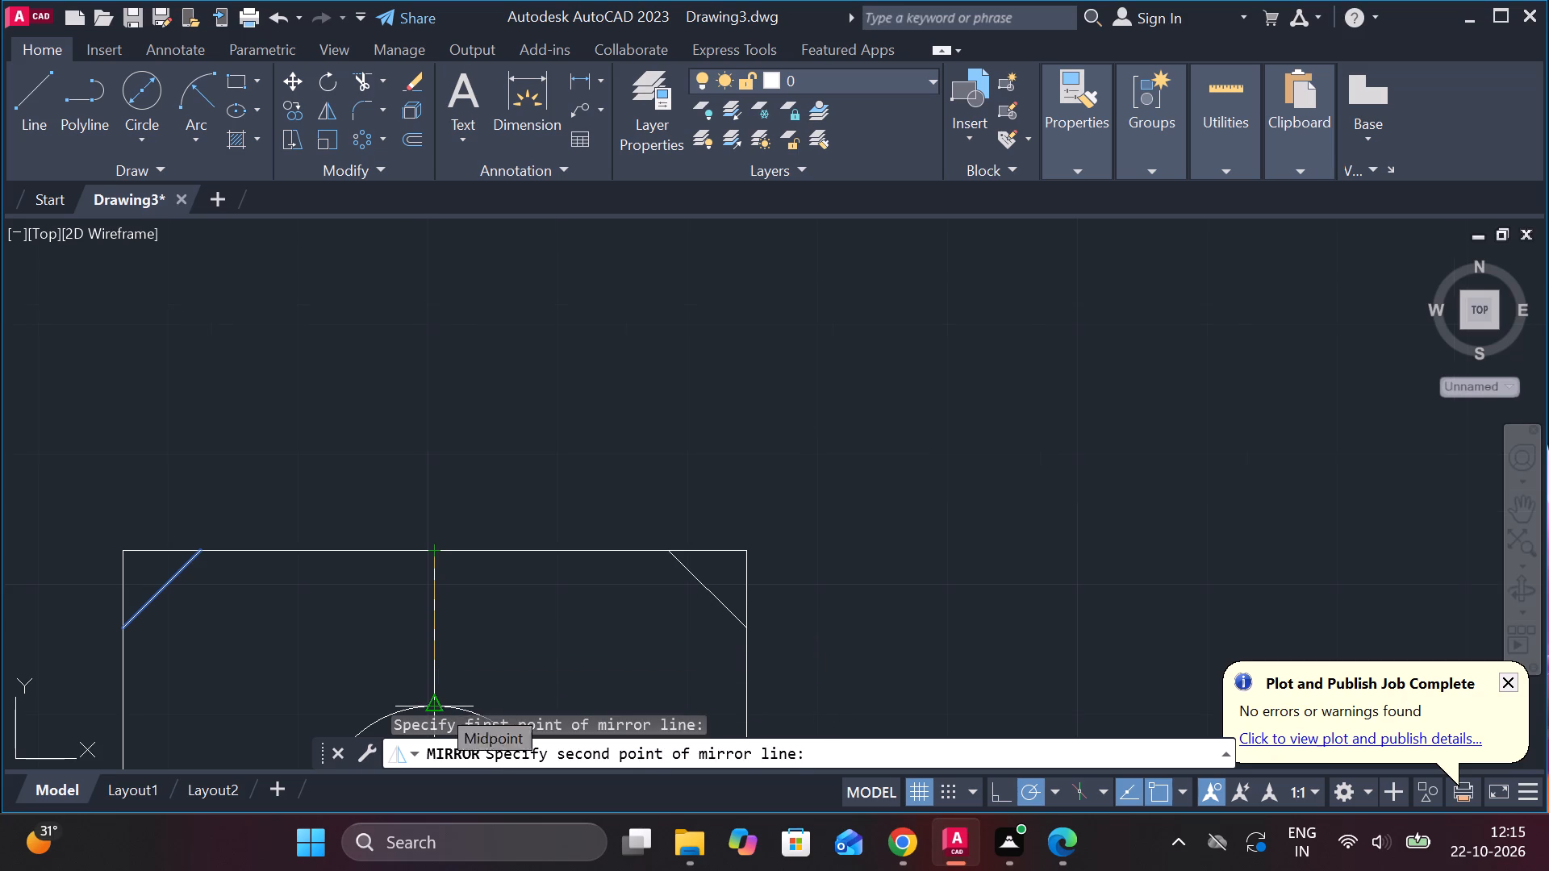
pyautogui.scroll(-2, 438, 706)
pyautogui.scroll(-2, 441, 487)
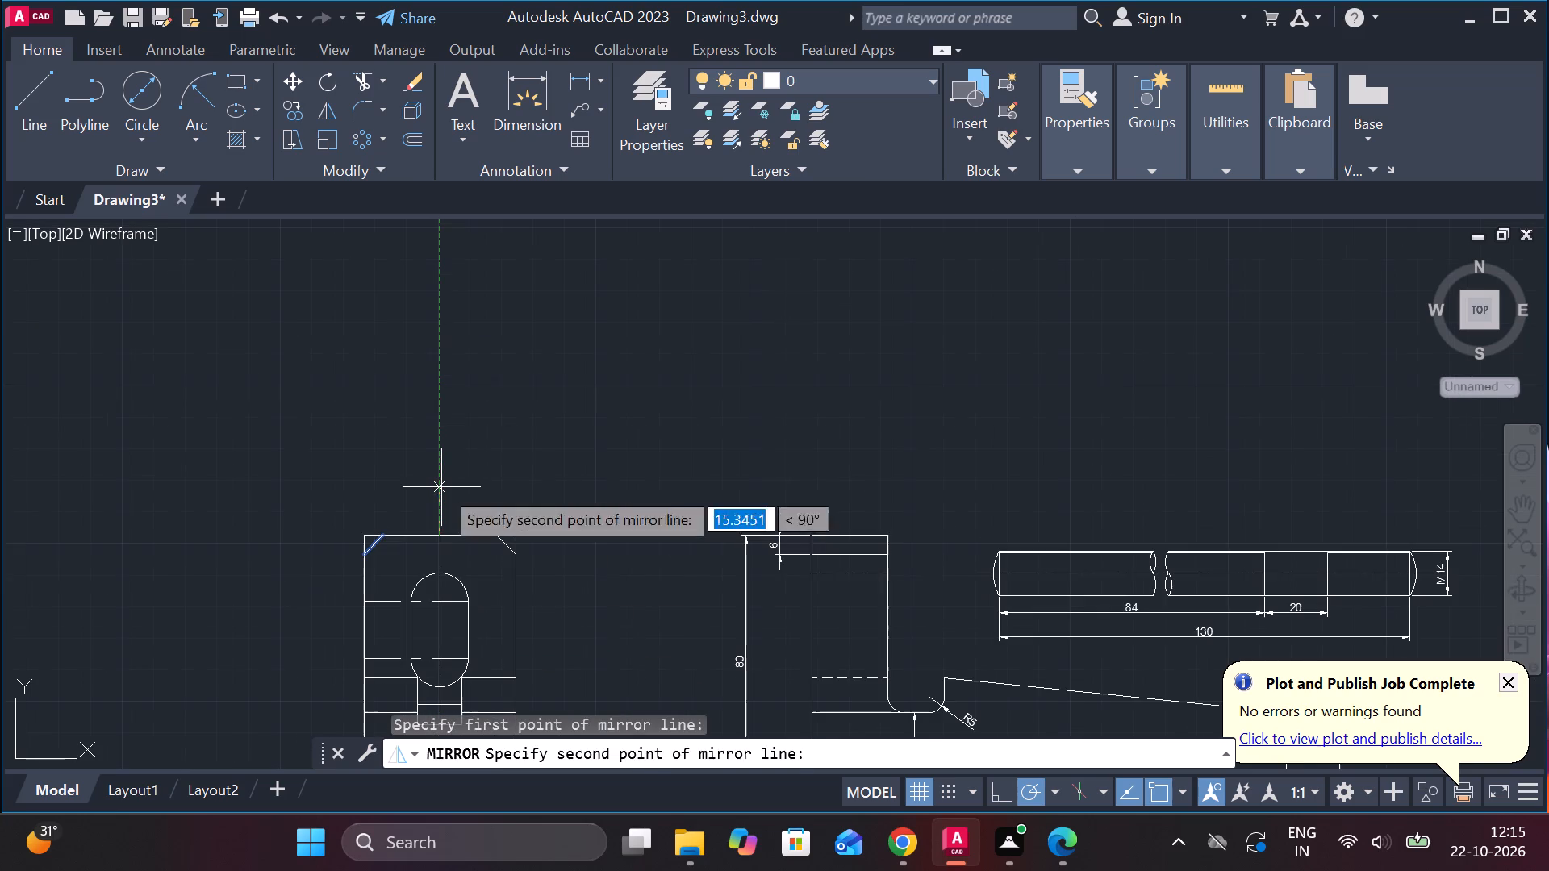
pyautogui.scroll(3, 436, 594)
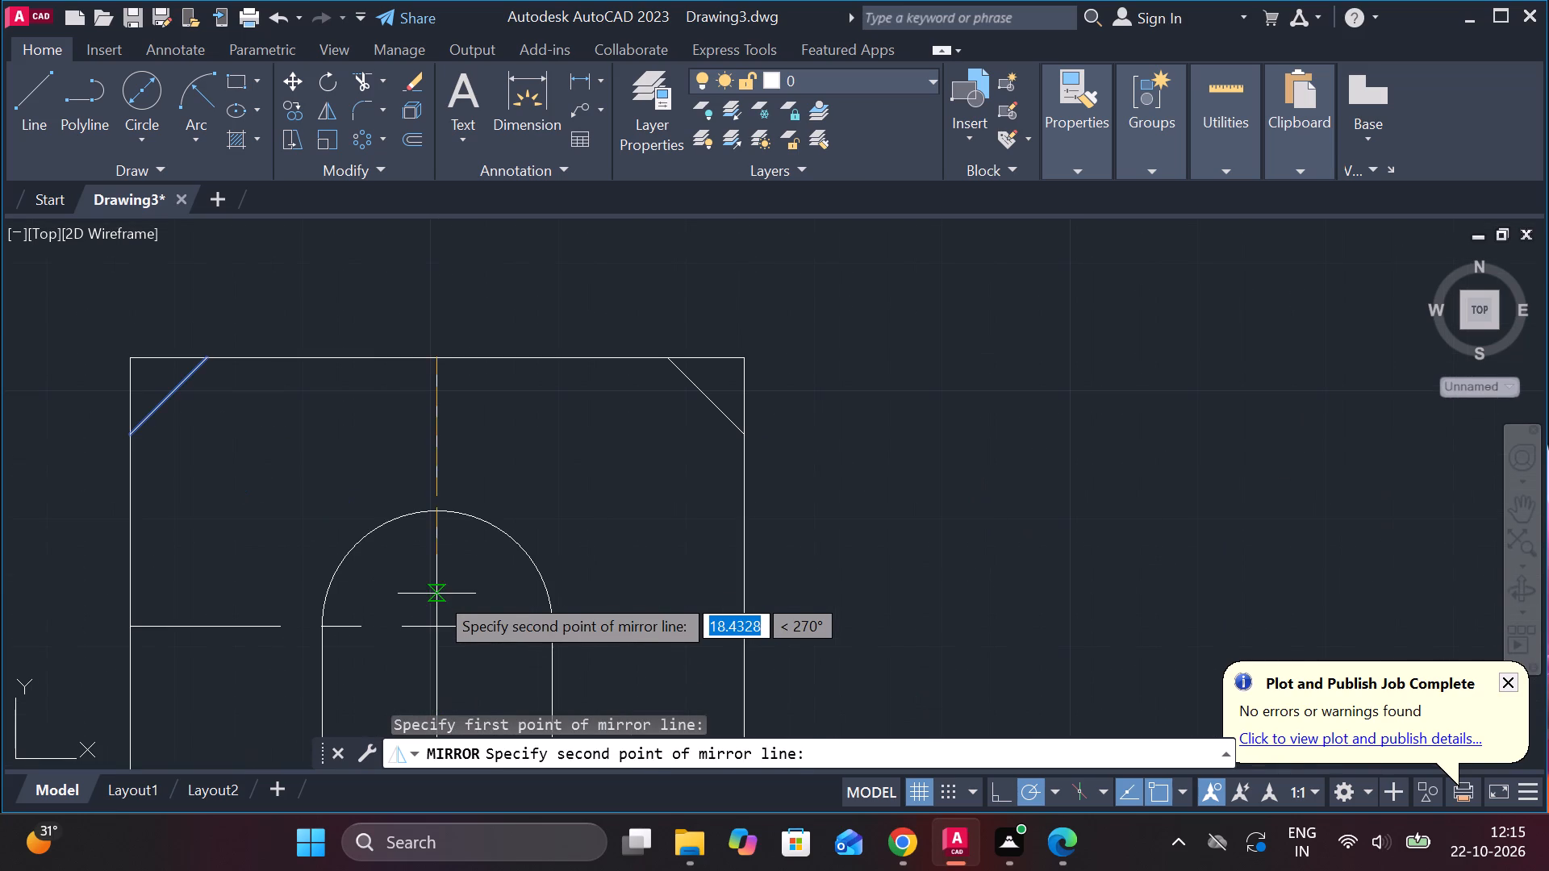
pyautogui.click(433, 519)
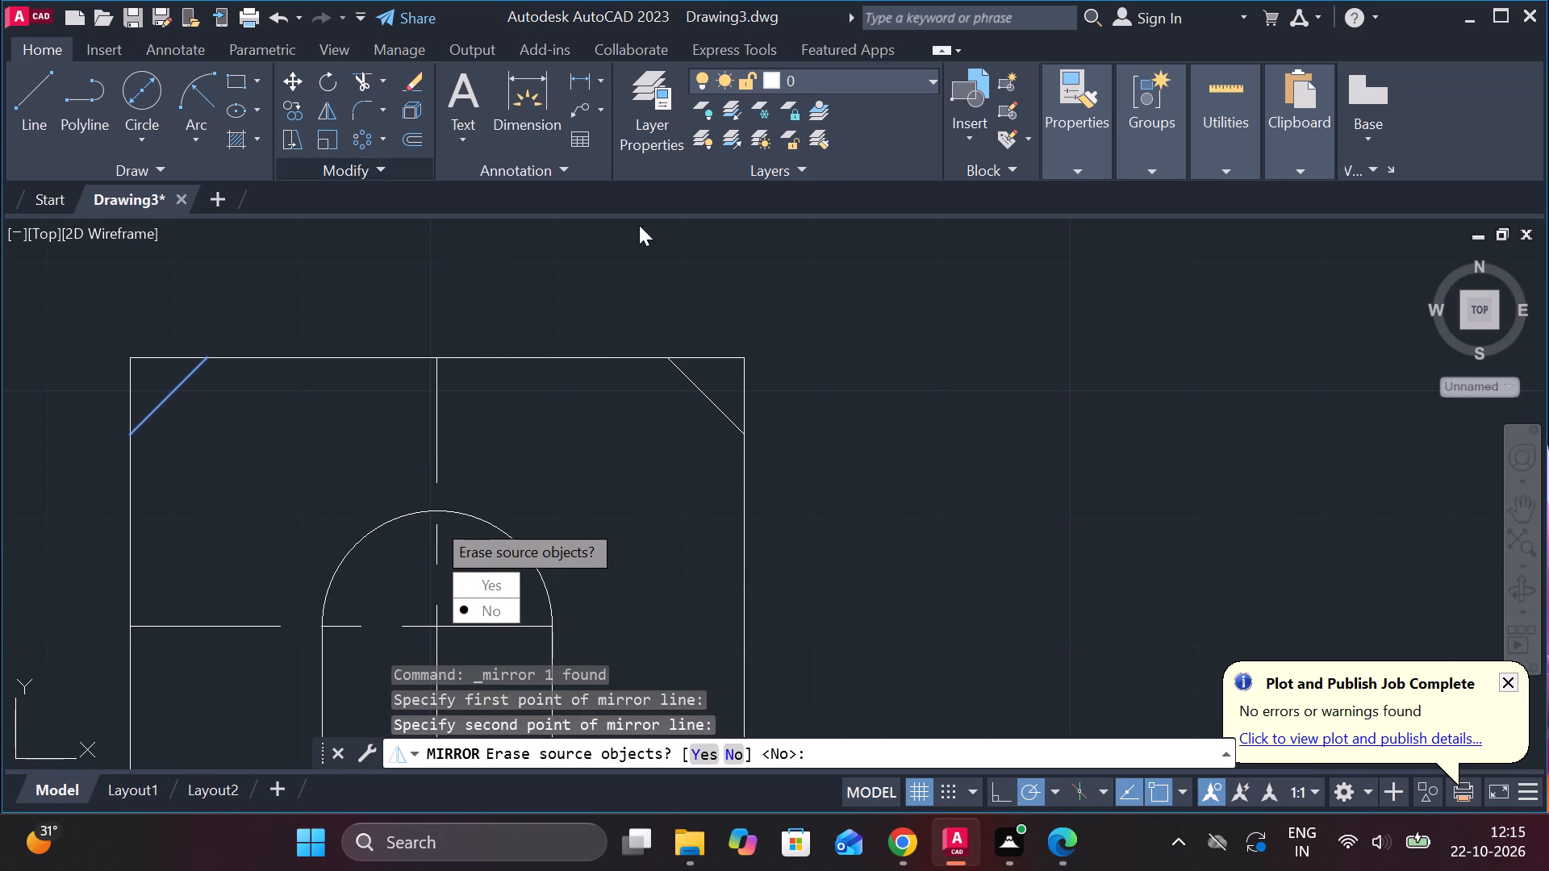
pyautogui.click(371, 82)
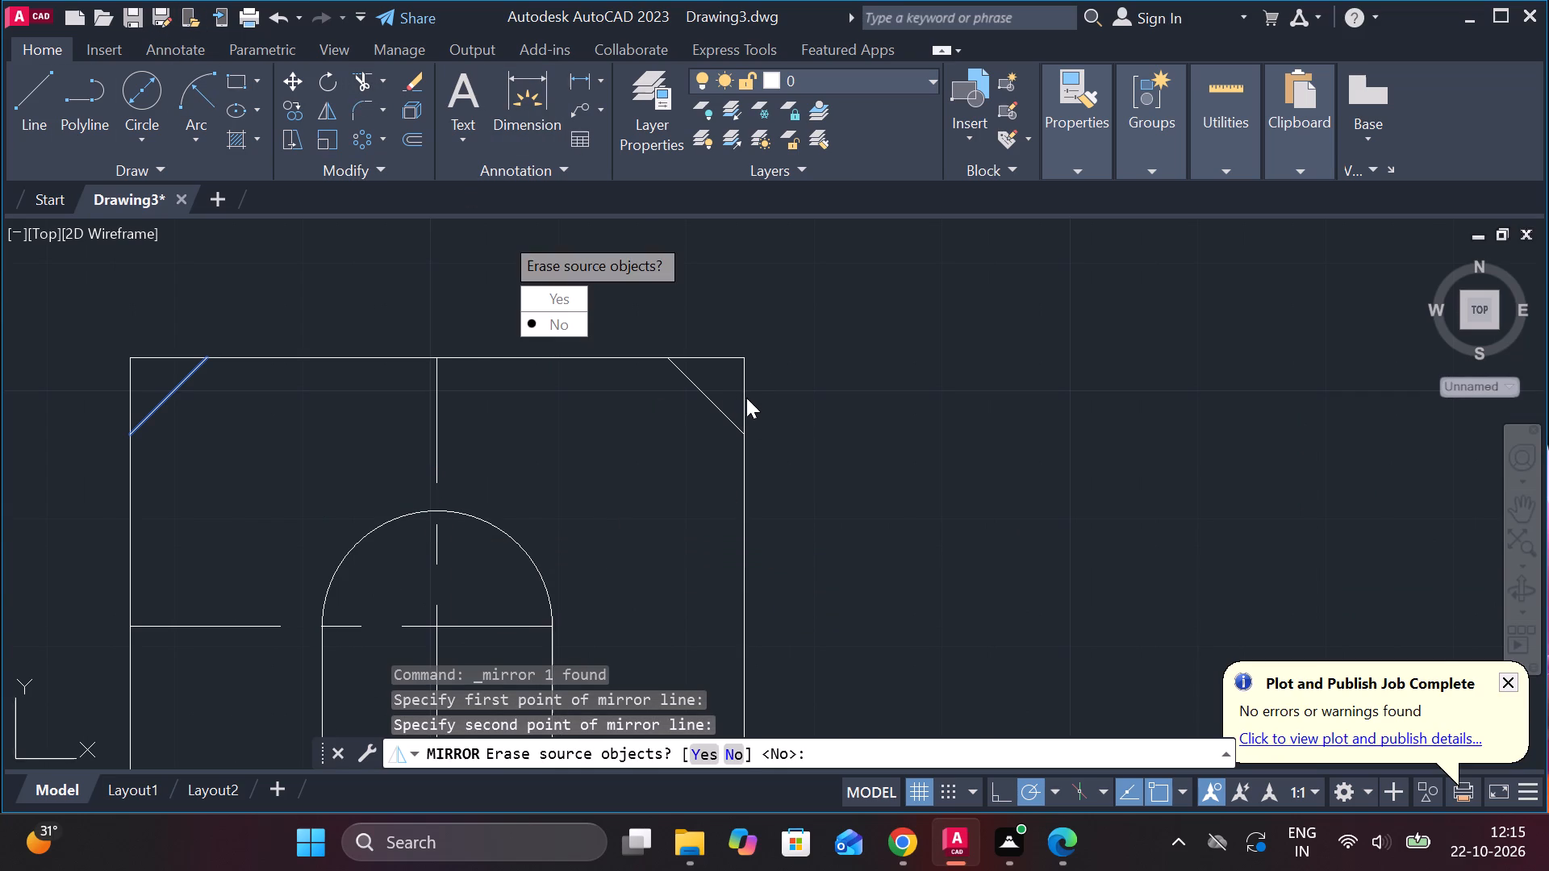
pyautogui.moveTo(586, 331); pyautogui.dragTo(433, 519)
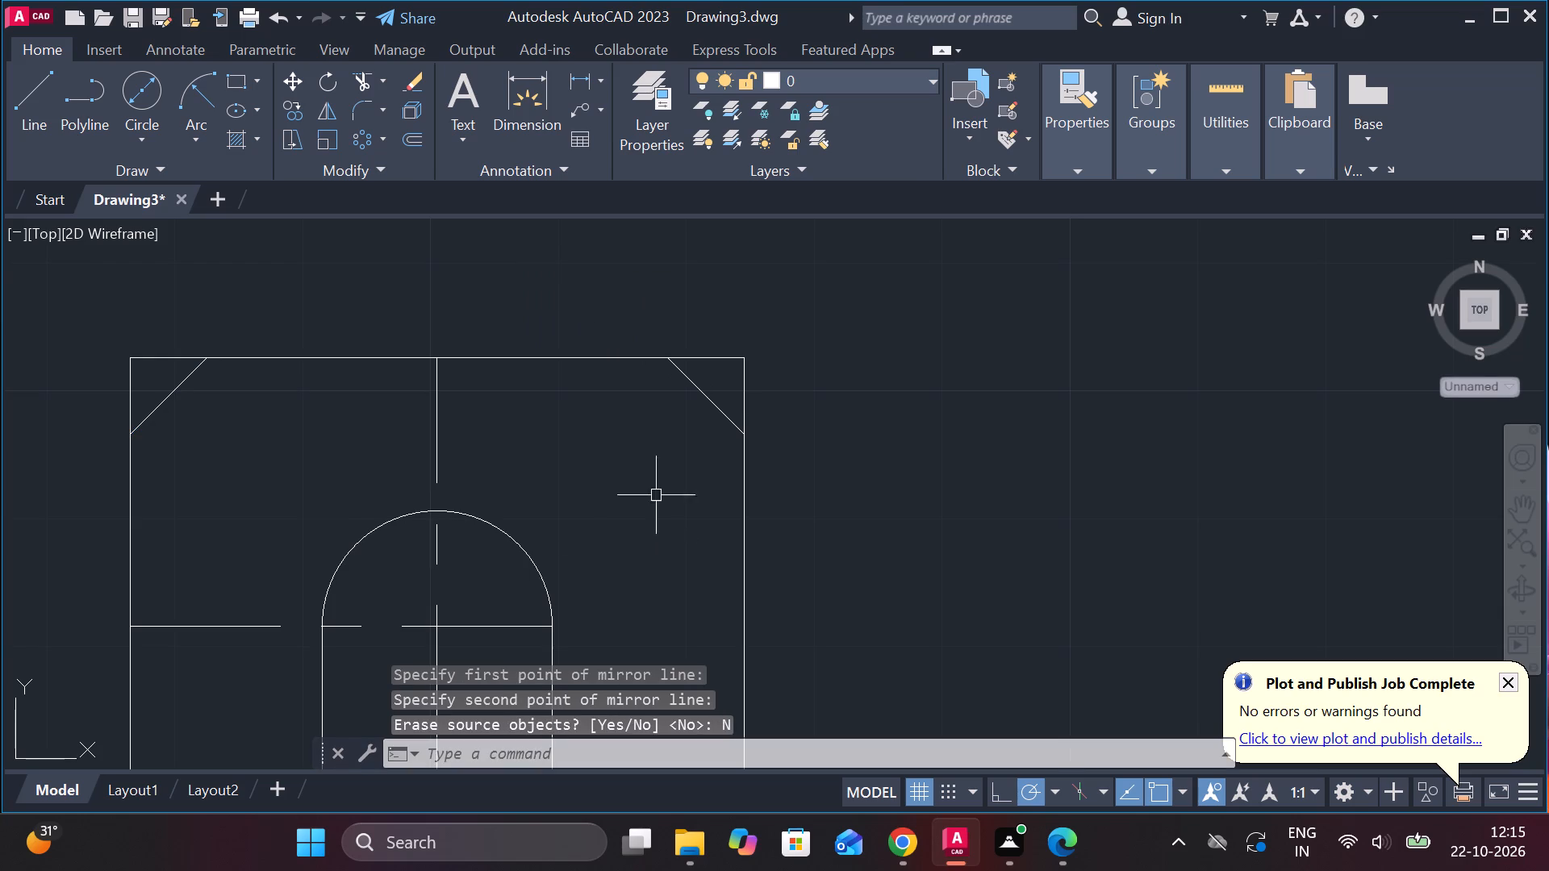
# Trim the top and side edges beyond the corner lines at both top corners of the slotted view.
pyautogui.click(359, 85)
pyautogui.click(715, 357)
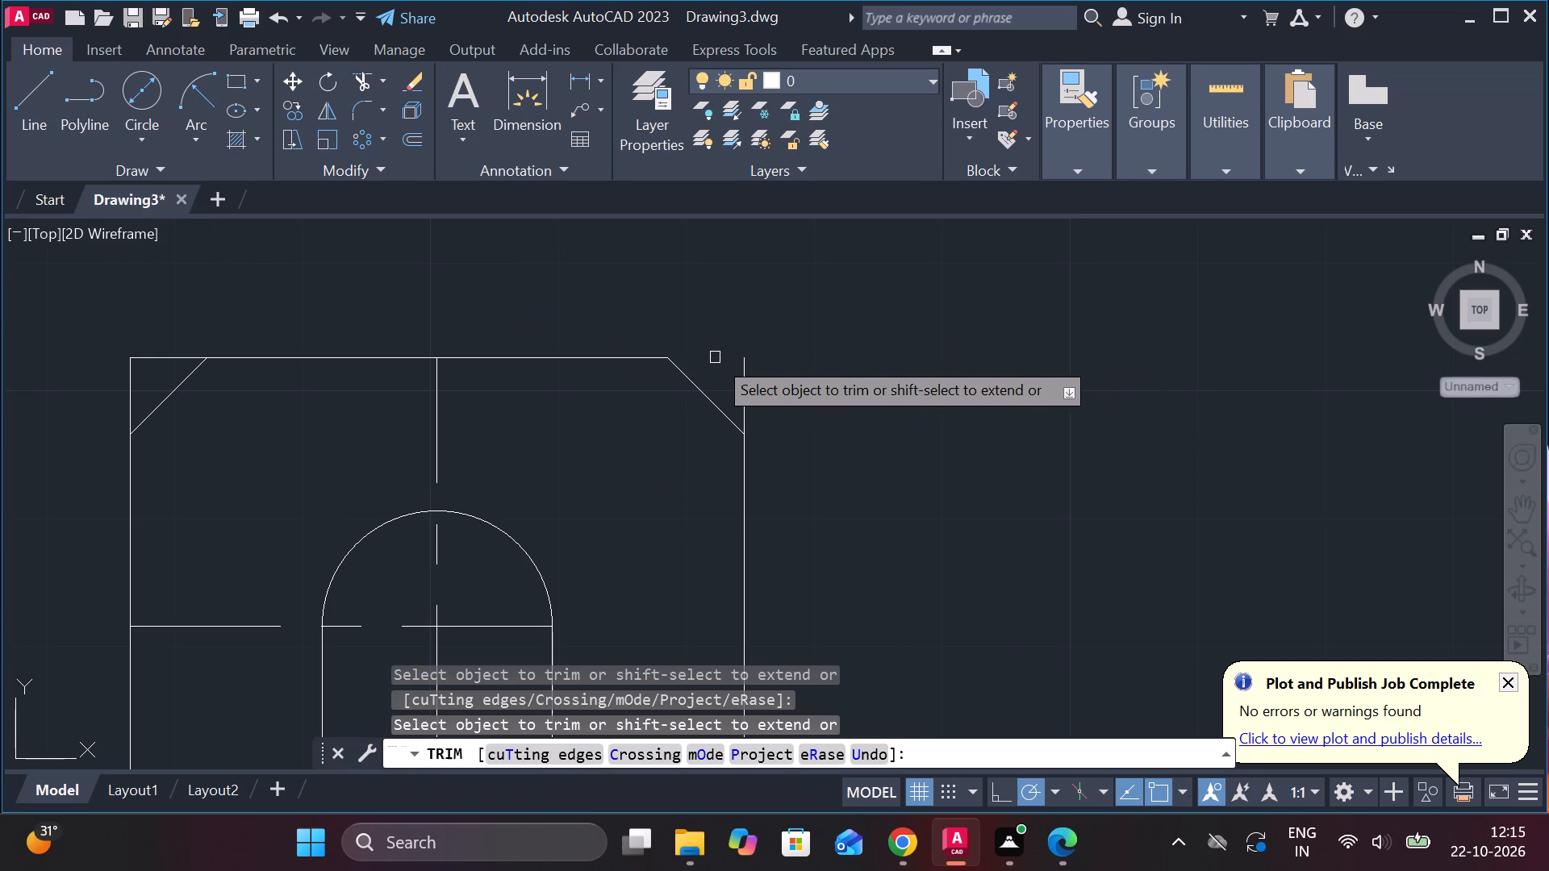
pyautogui.click(748, 396)
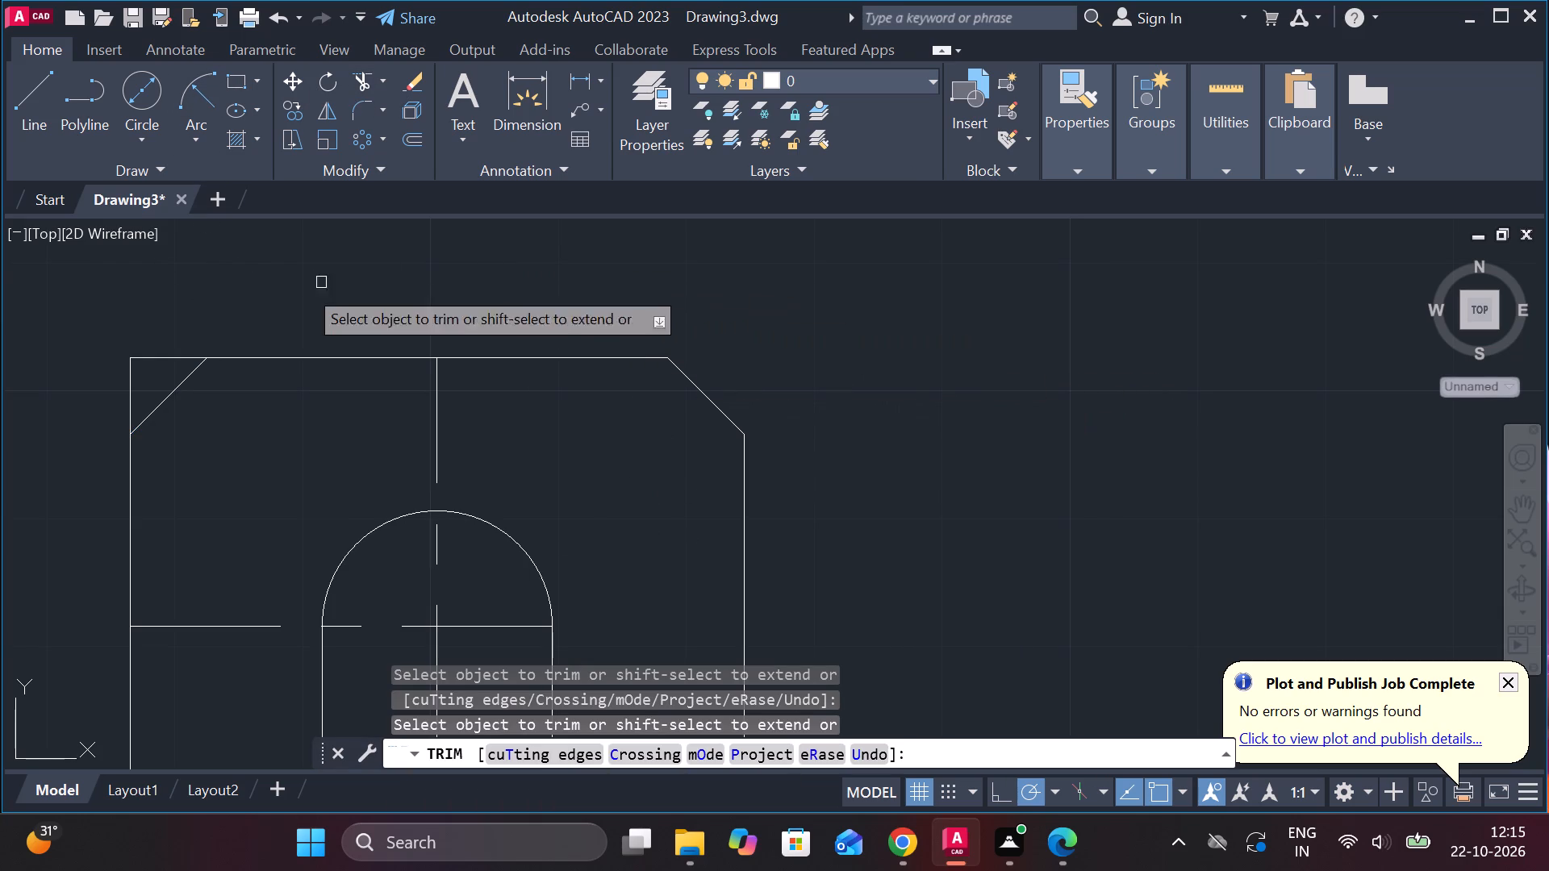
pyautogui.click(169, 356)
pyautogui.click(132, 394)
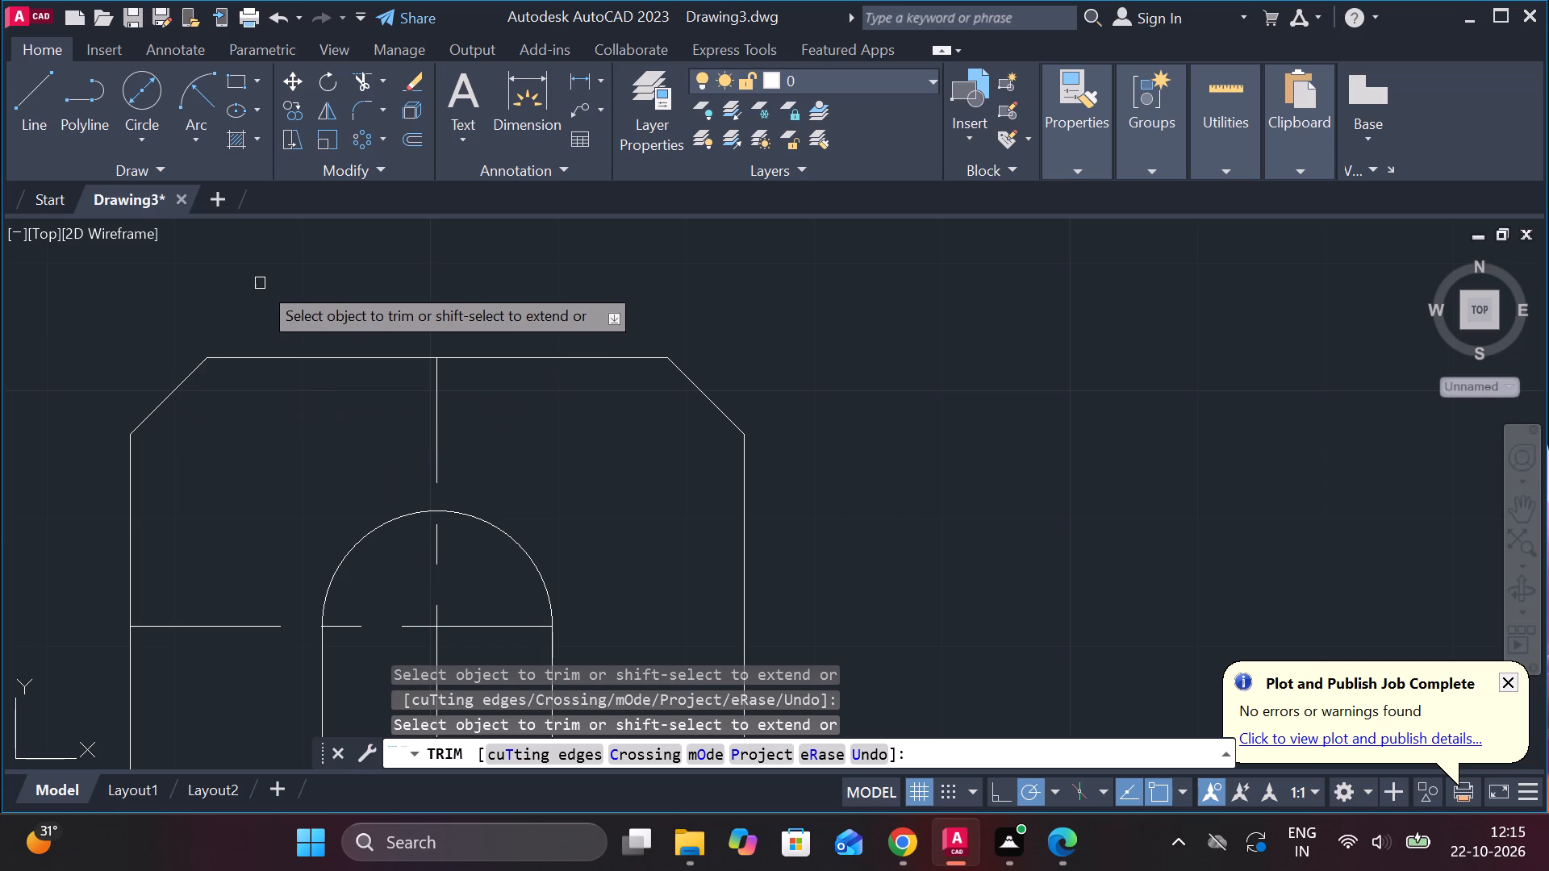
pyautogui.press('Escape')
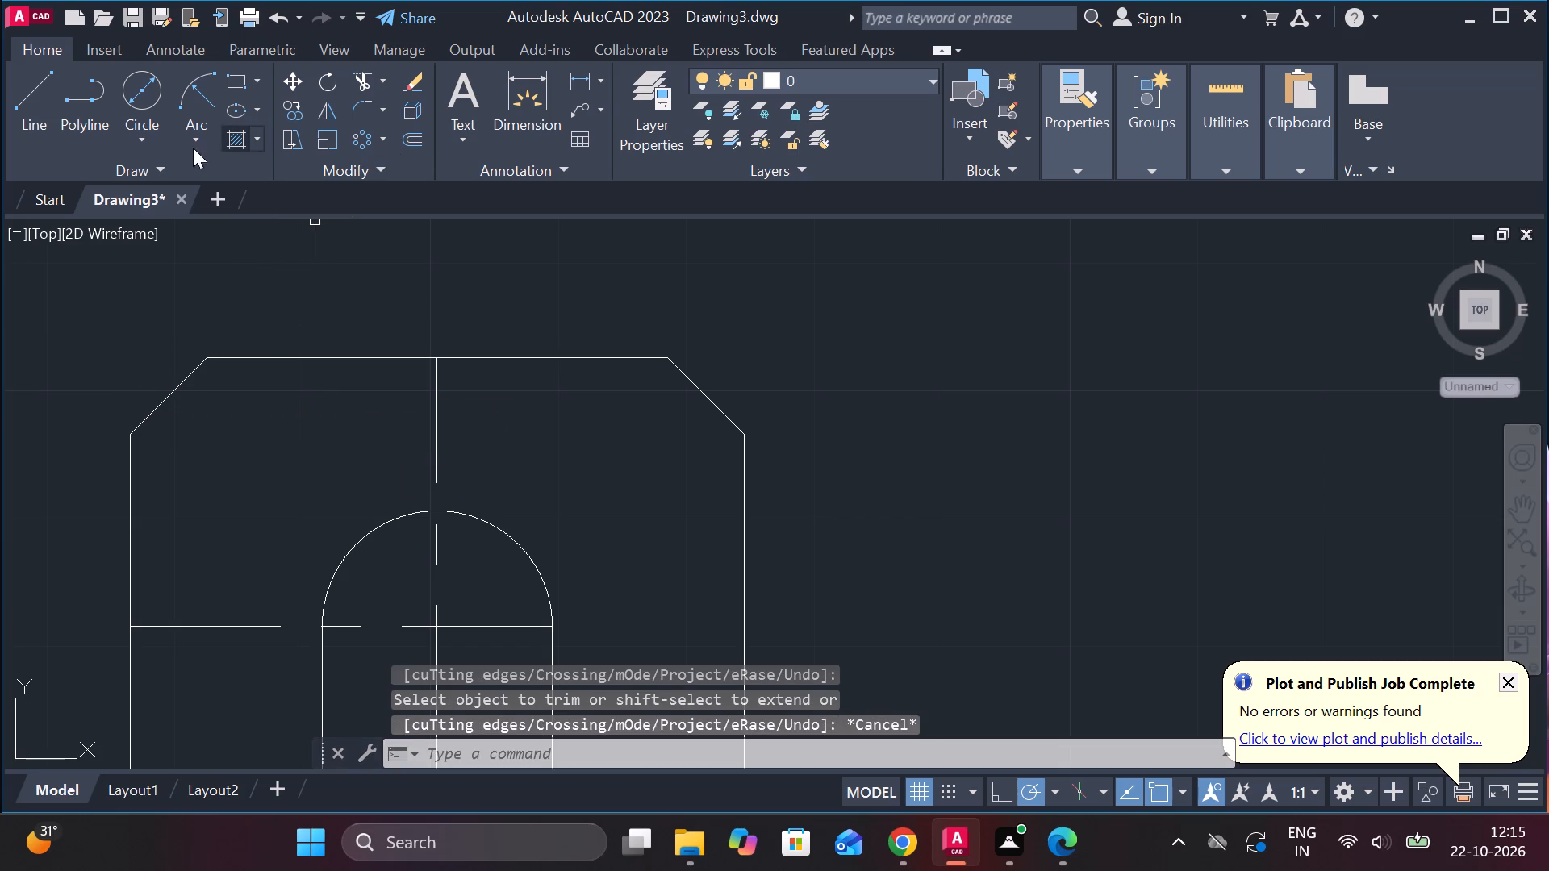
# Dimension the slotted view's top left corner cut with a horizontal dimension above and a vertical dimension to its left.
pyautogui.click(574, 82)
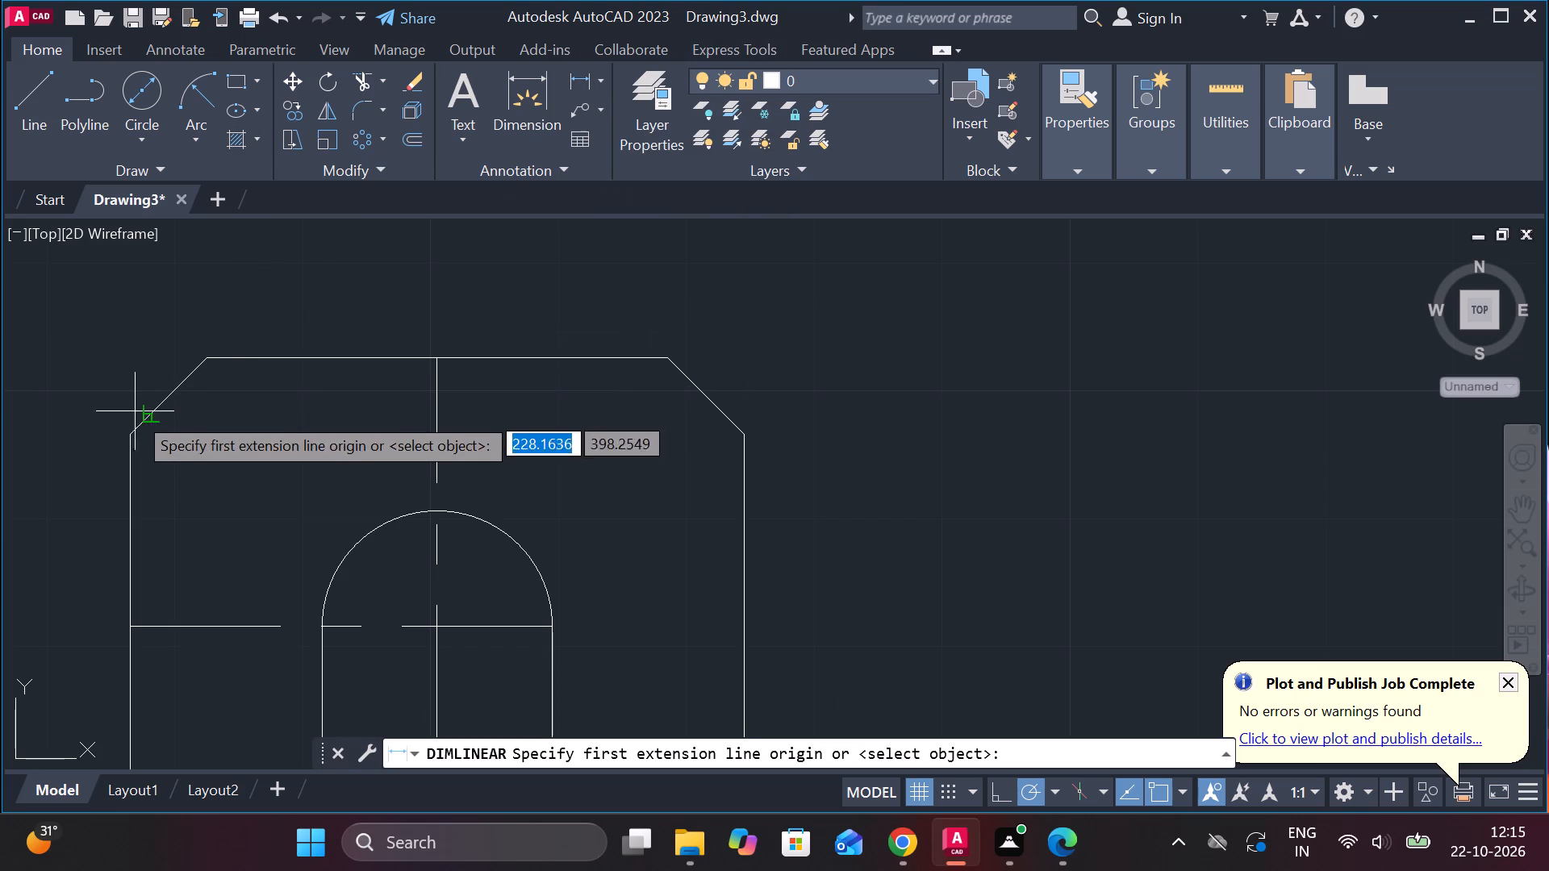
pyautogui.click(130, 434)
pyautogui.click(198, 354)
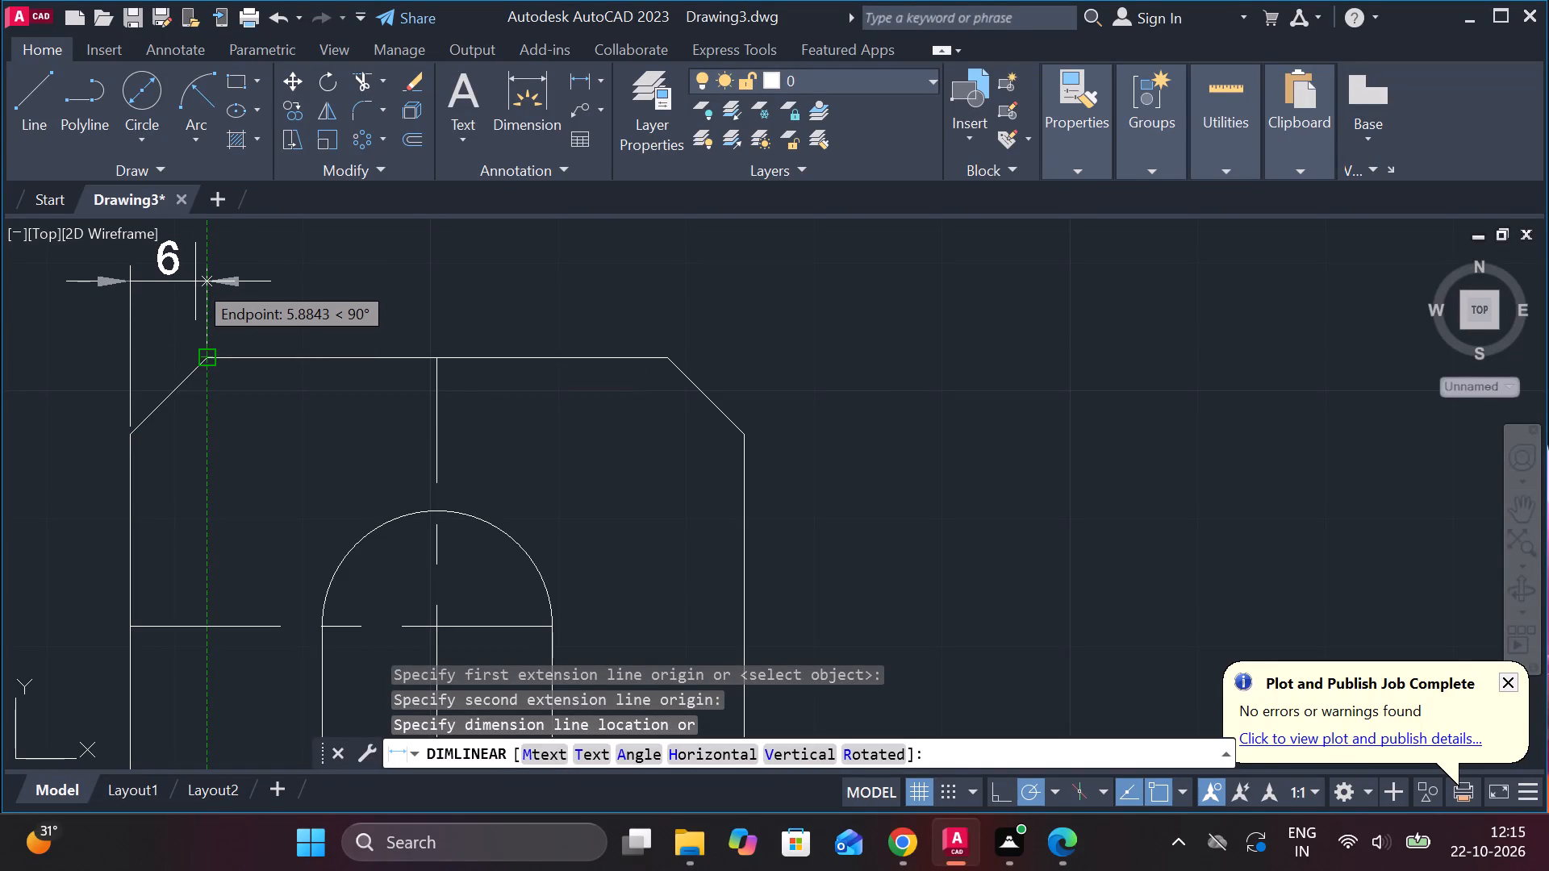
pyautogui.doubleClick(195, 281)
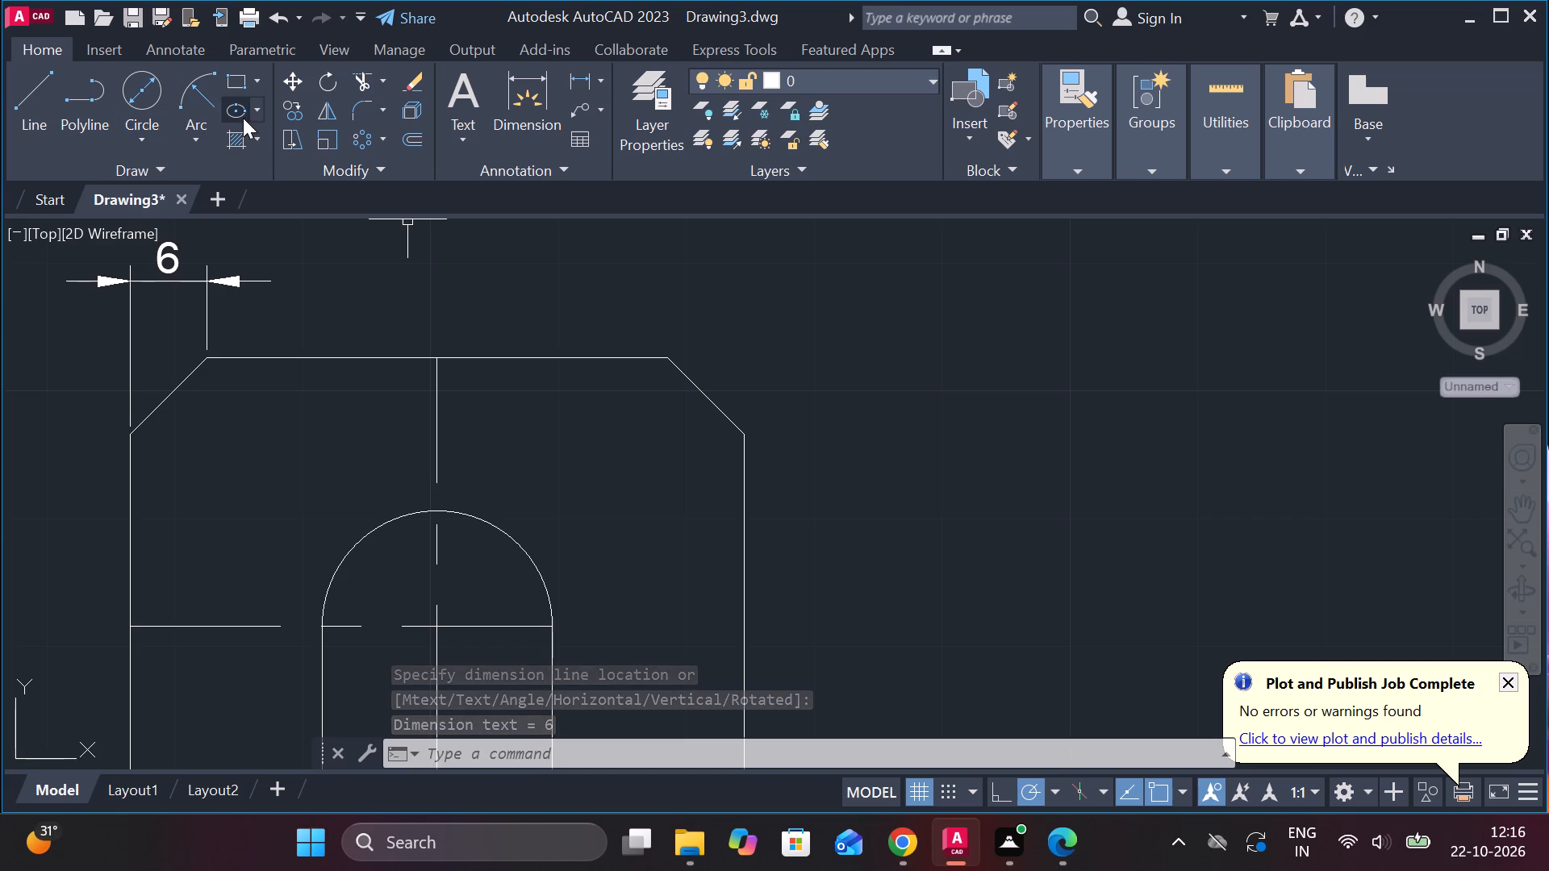
pyautogui.click(578, 85)
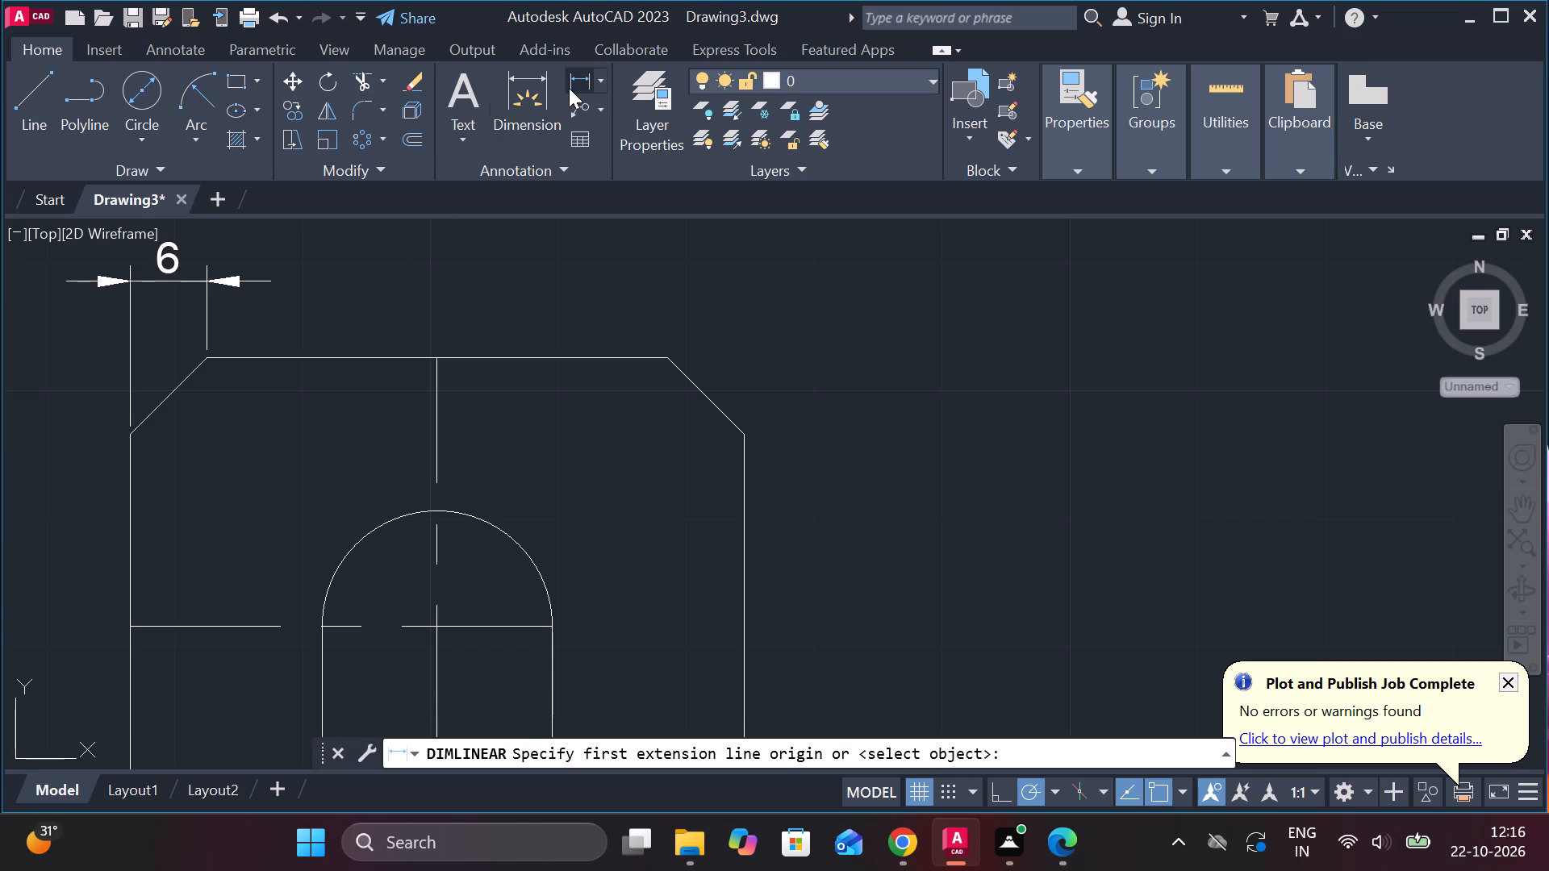
pyautogui.click(127, 431)
pyautogui.click(211, 361)
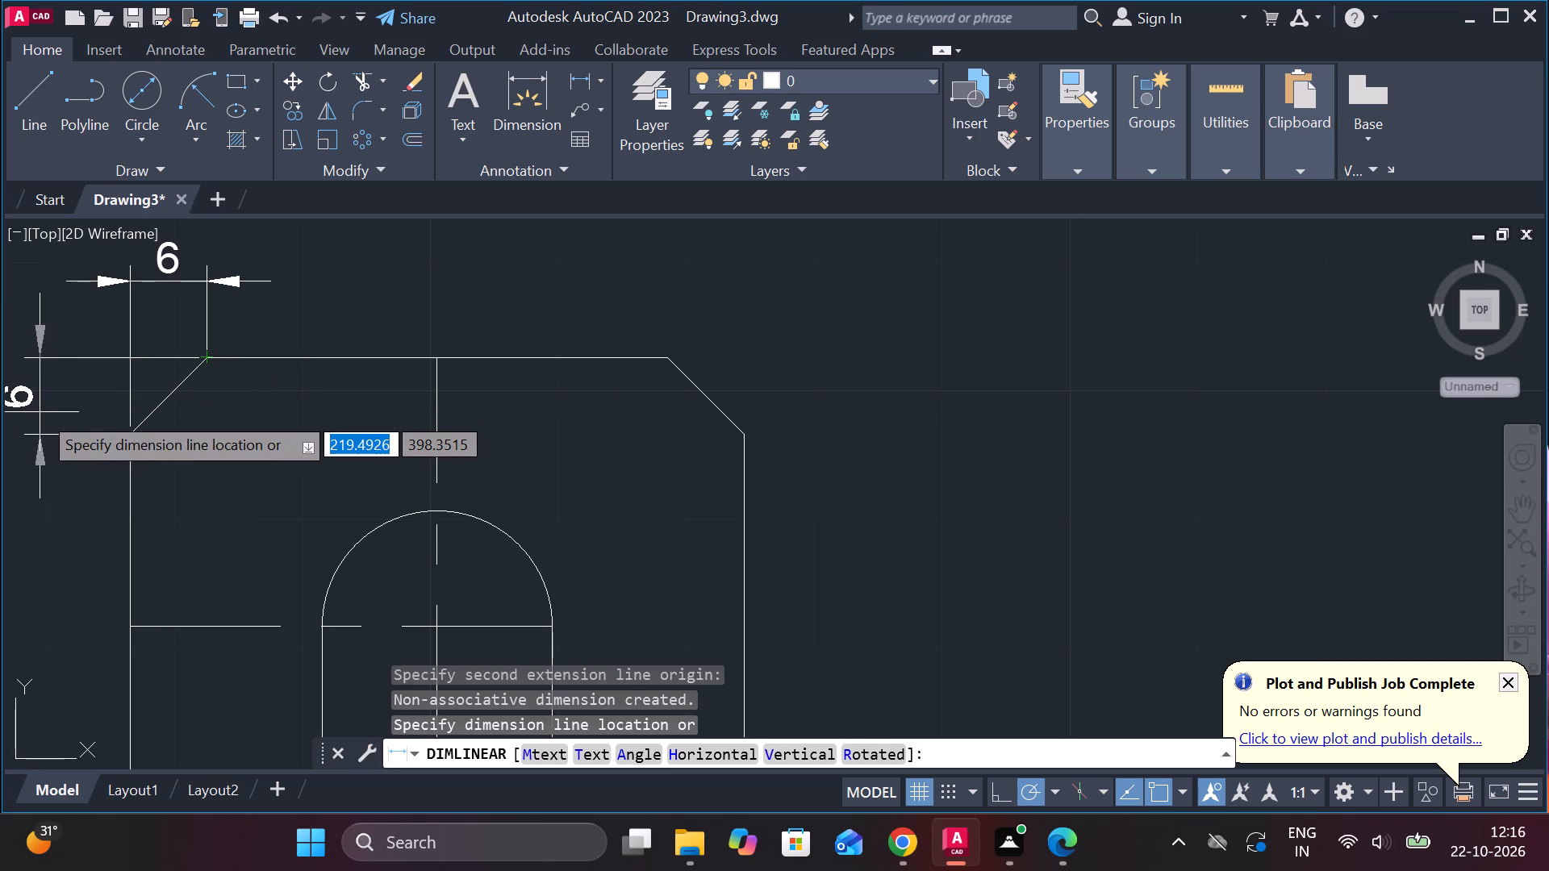
pyautogui.click(95, 410)
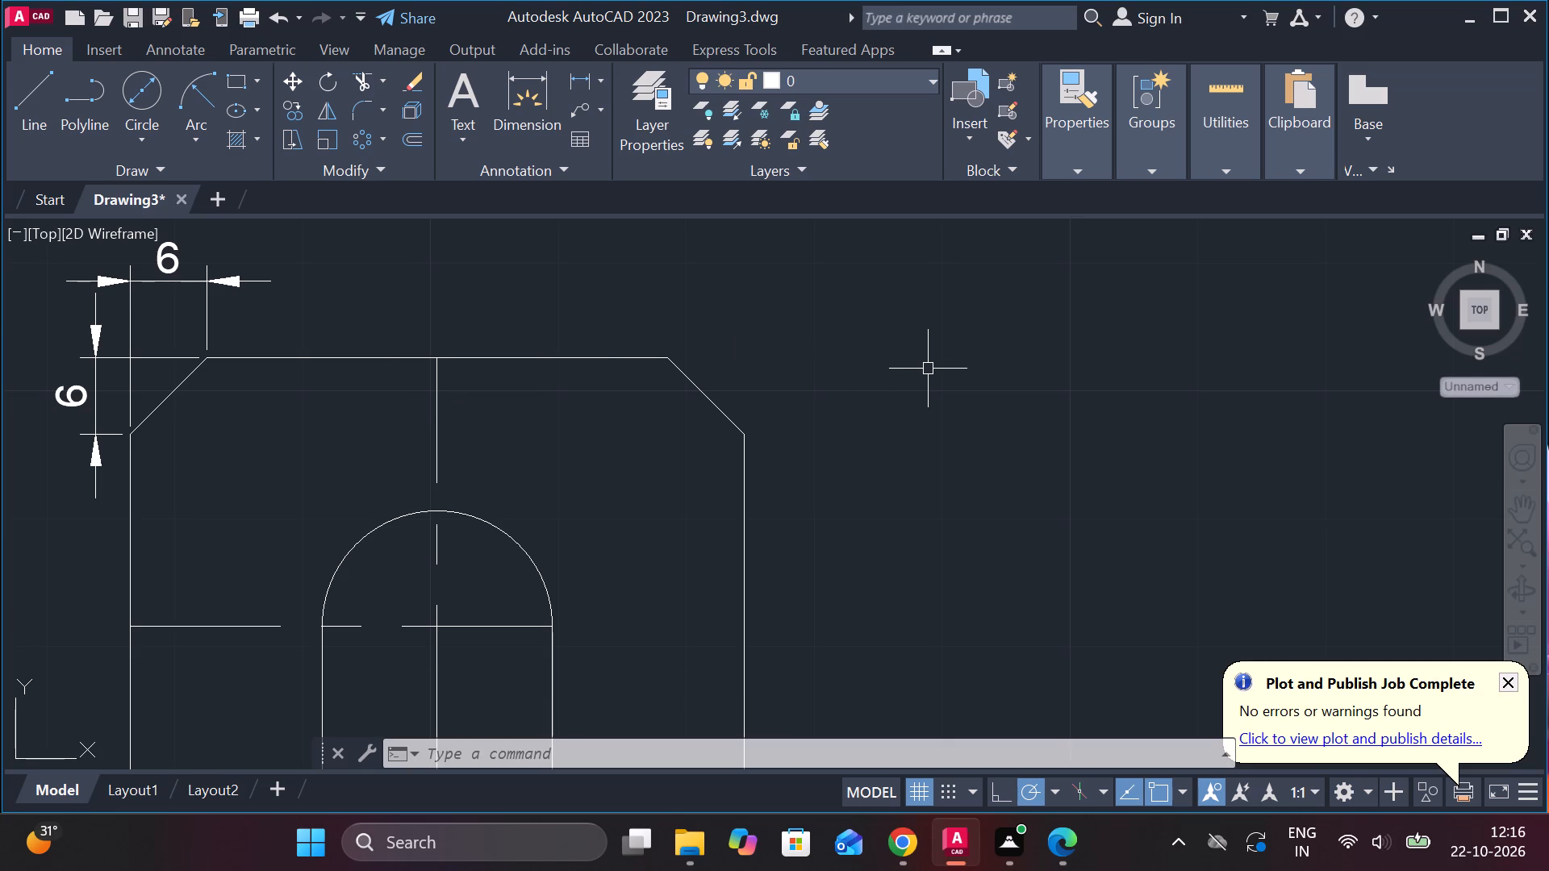
# Add a vertical dimension from the slot's upper horizontal centerline to the slotted view's top edge, outside the corner cut dimension.
pyautogui.scroll(-2, 882, 450)
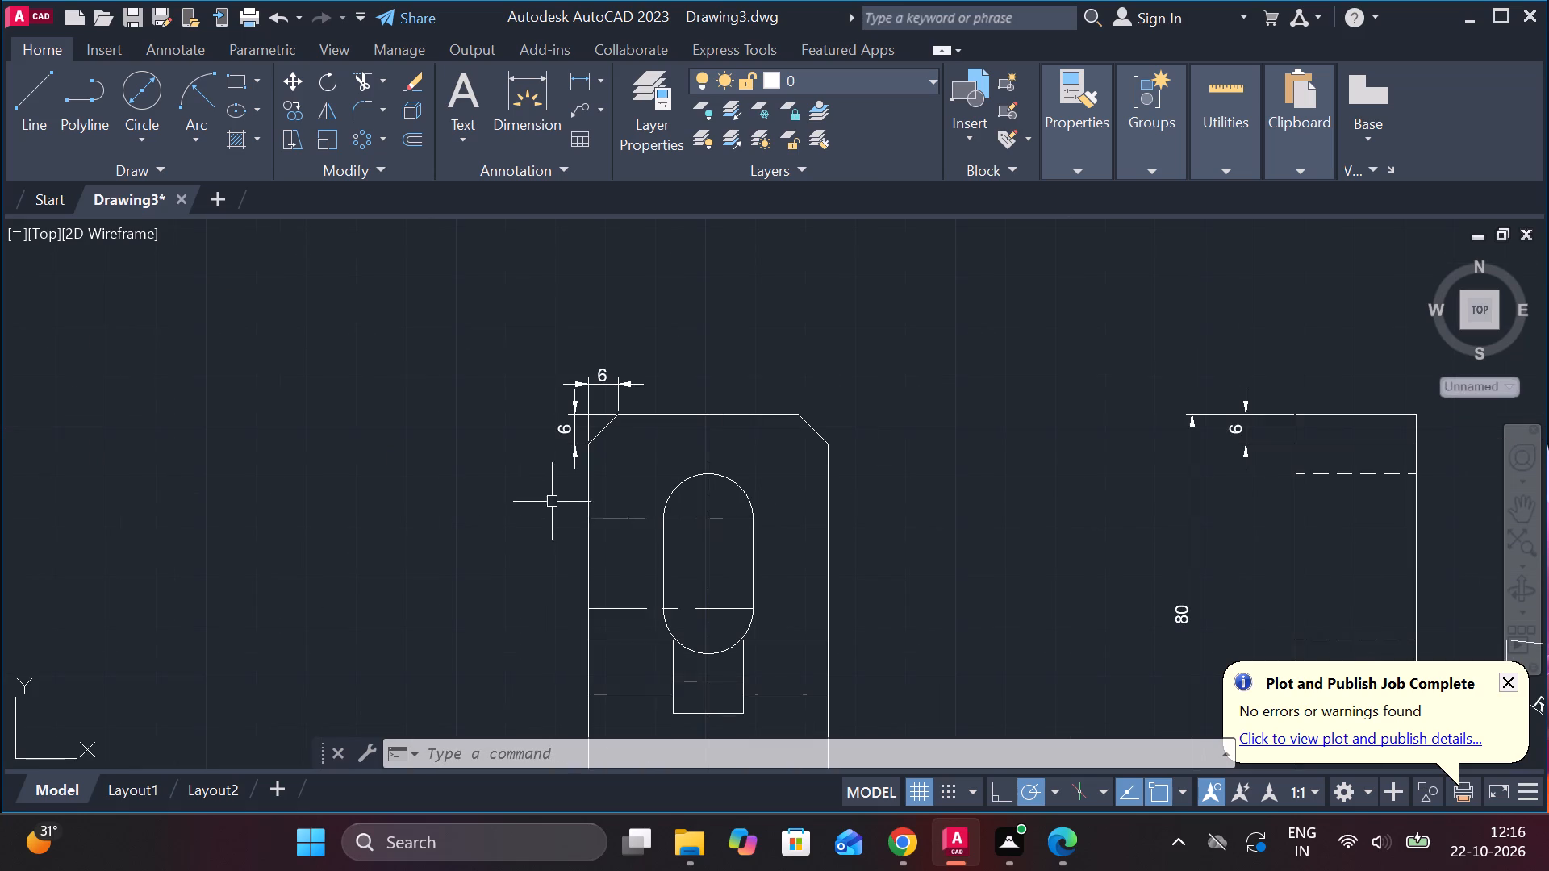
pyautogui.scroll(3, 547, 478)
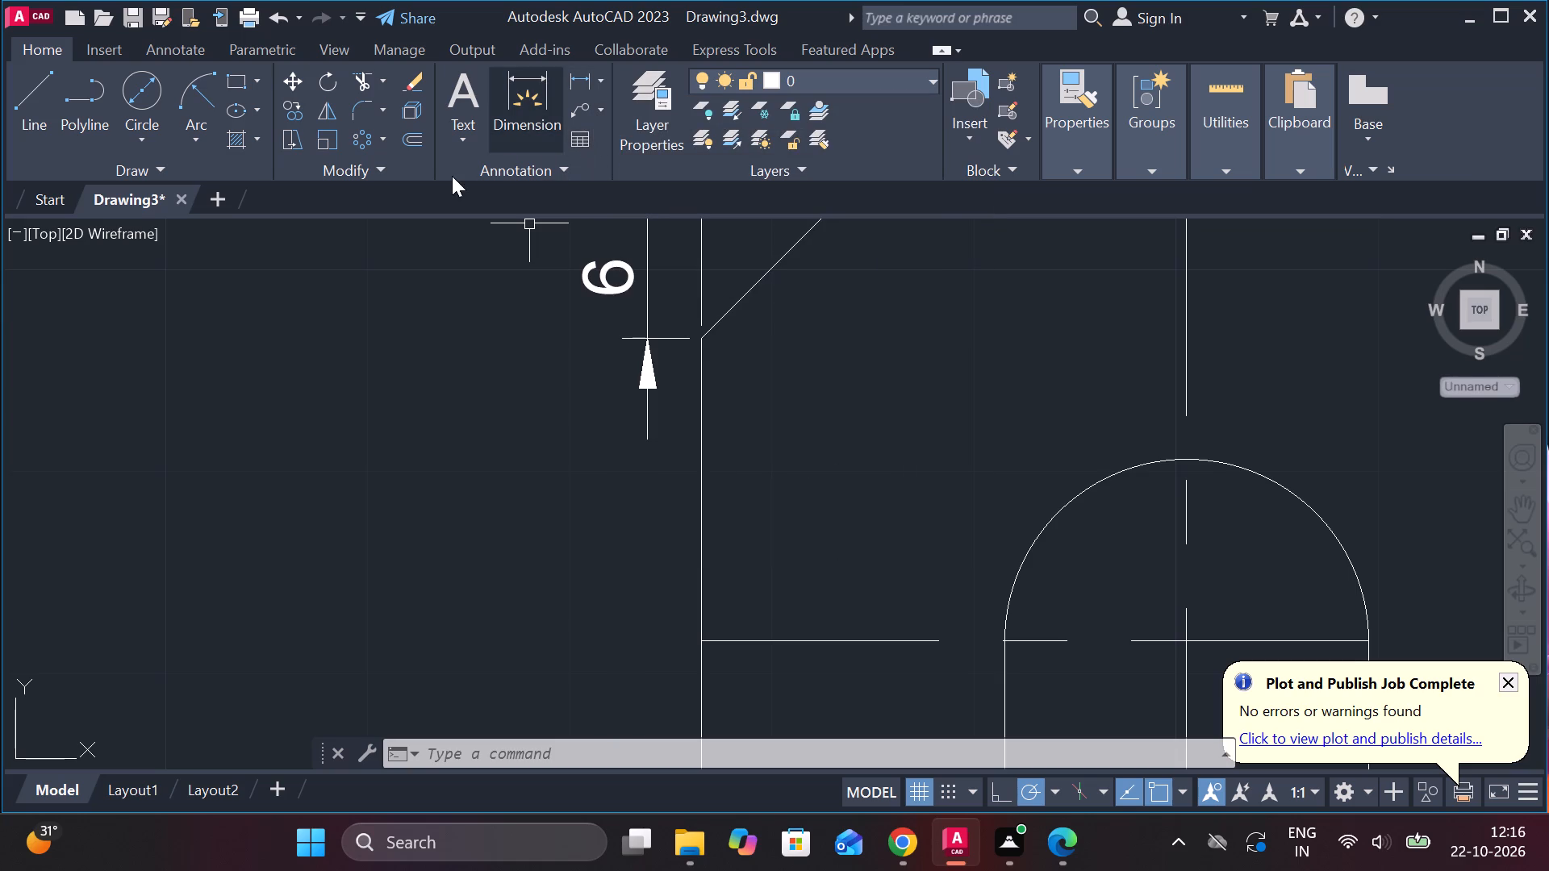
pyautogui.click(583, 81)
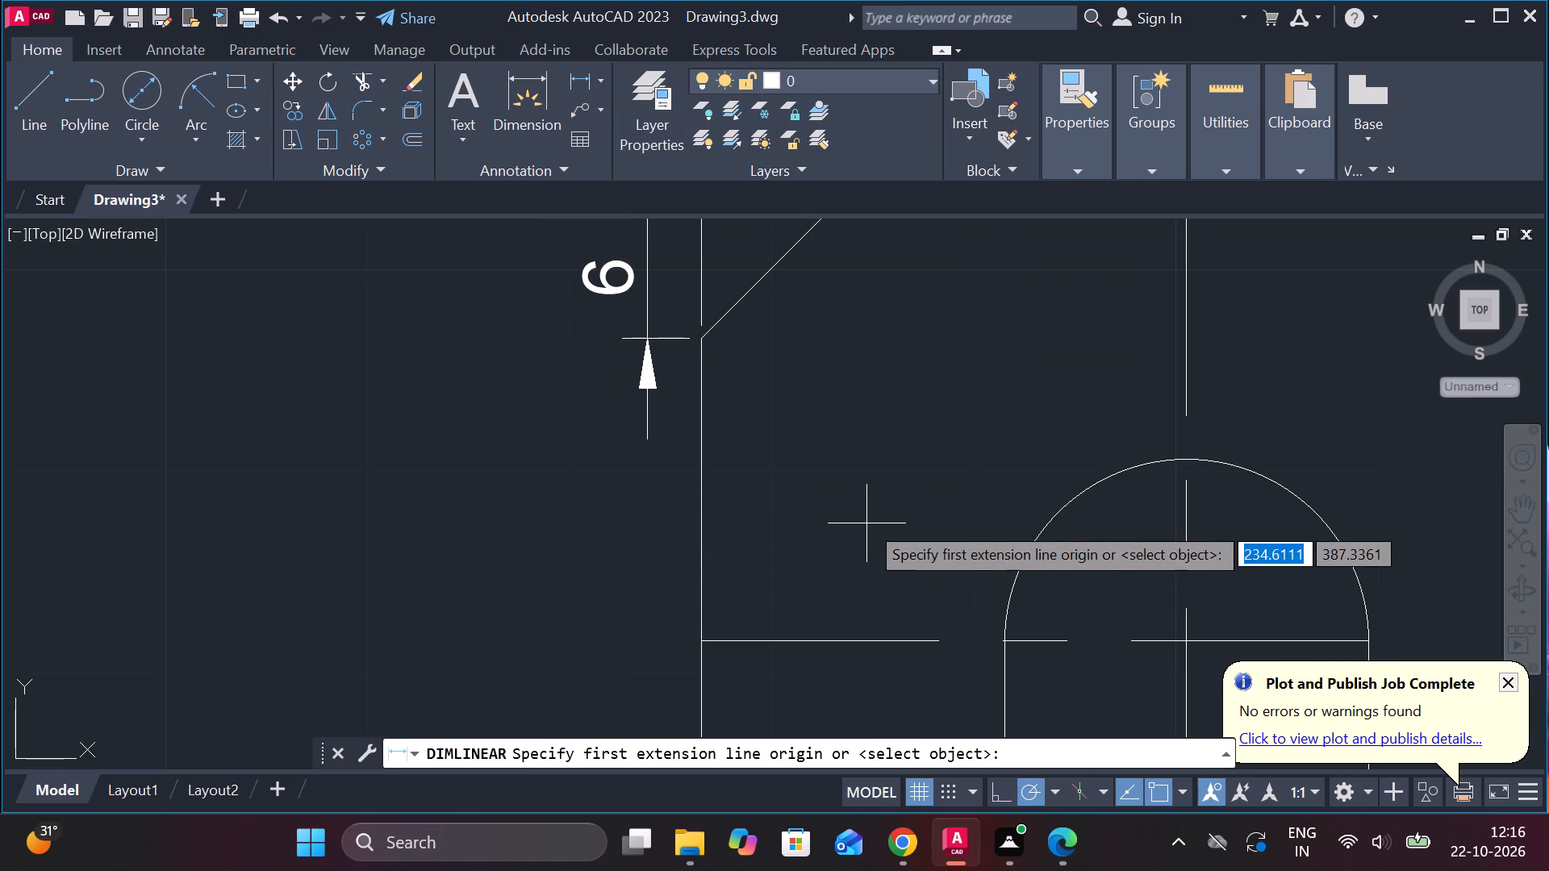
pyautogui.scroll(-2, 868, 519)
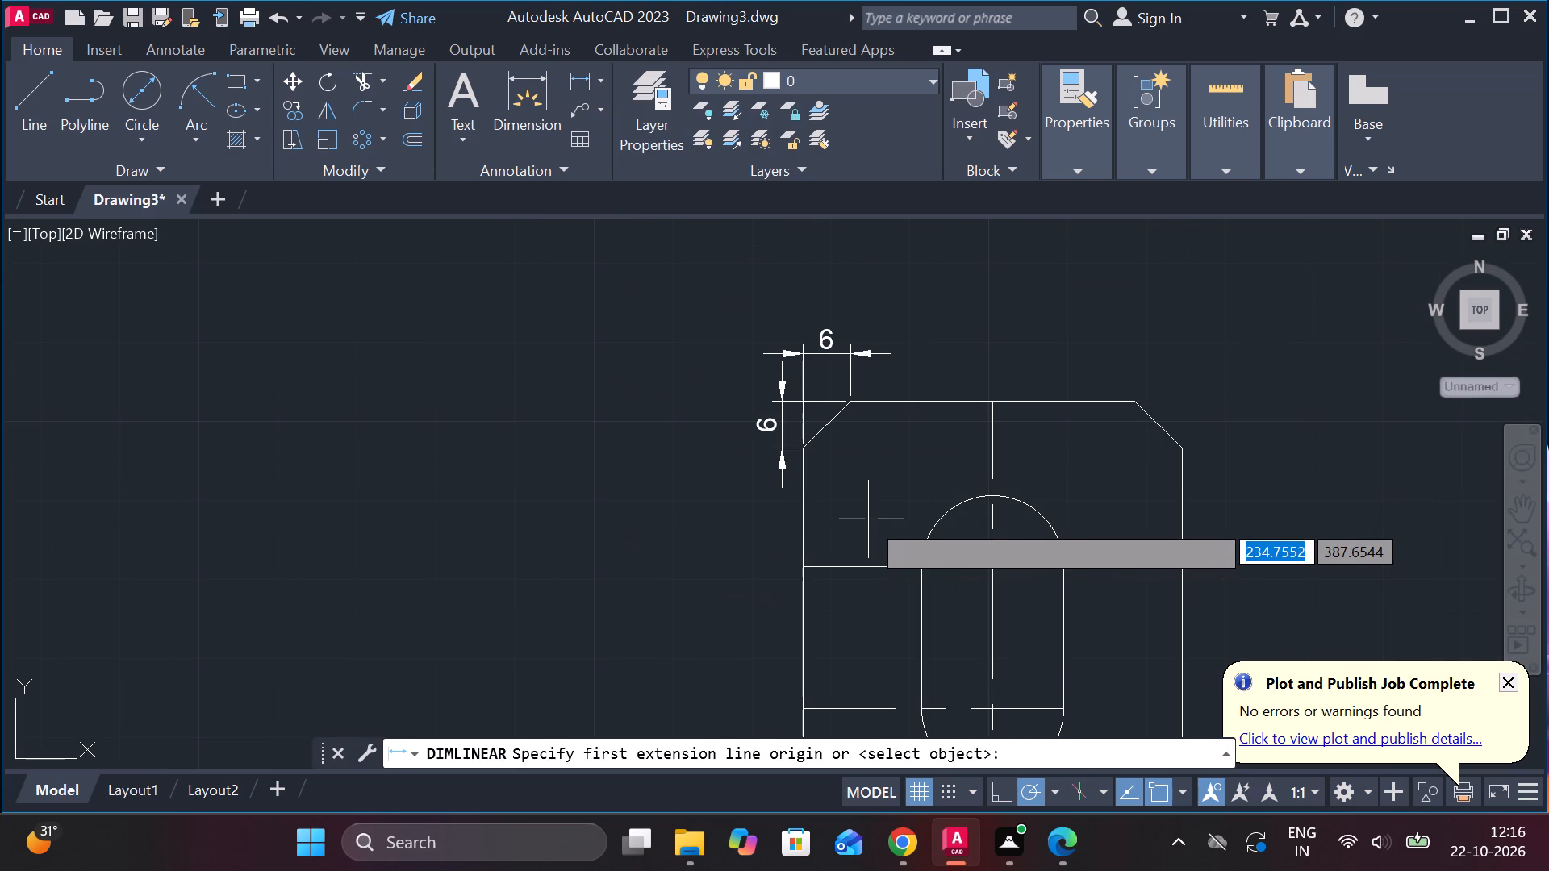
pyautogui.scroll(-2, 870, 539)
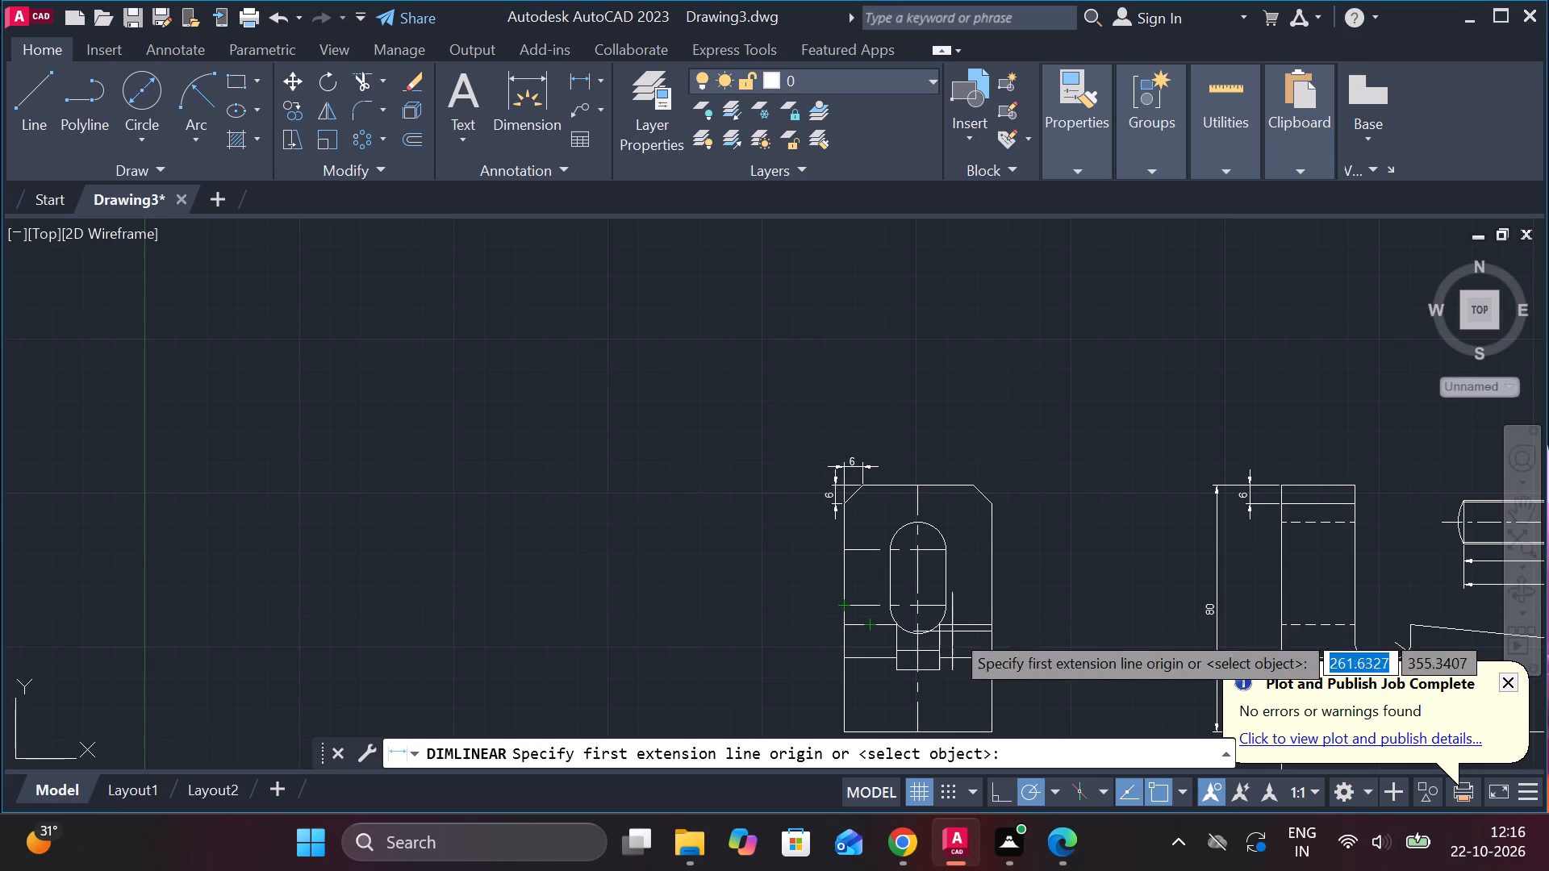
pyautogui.scroll(2, 1069, 583)
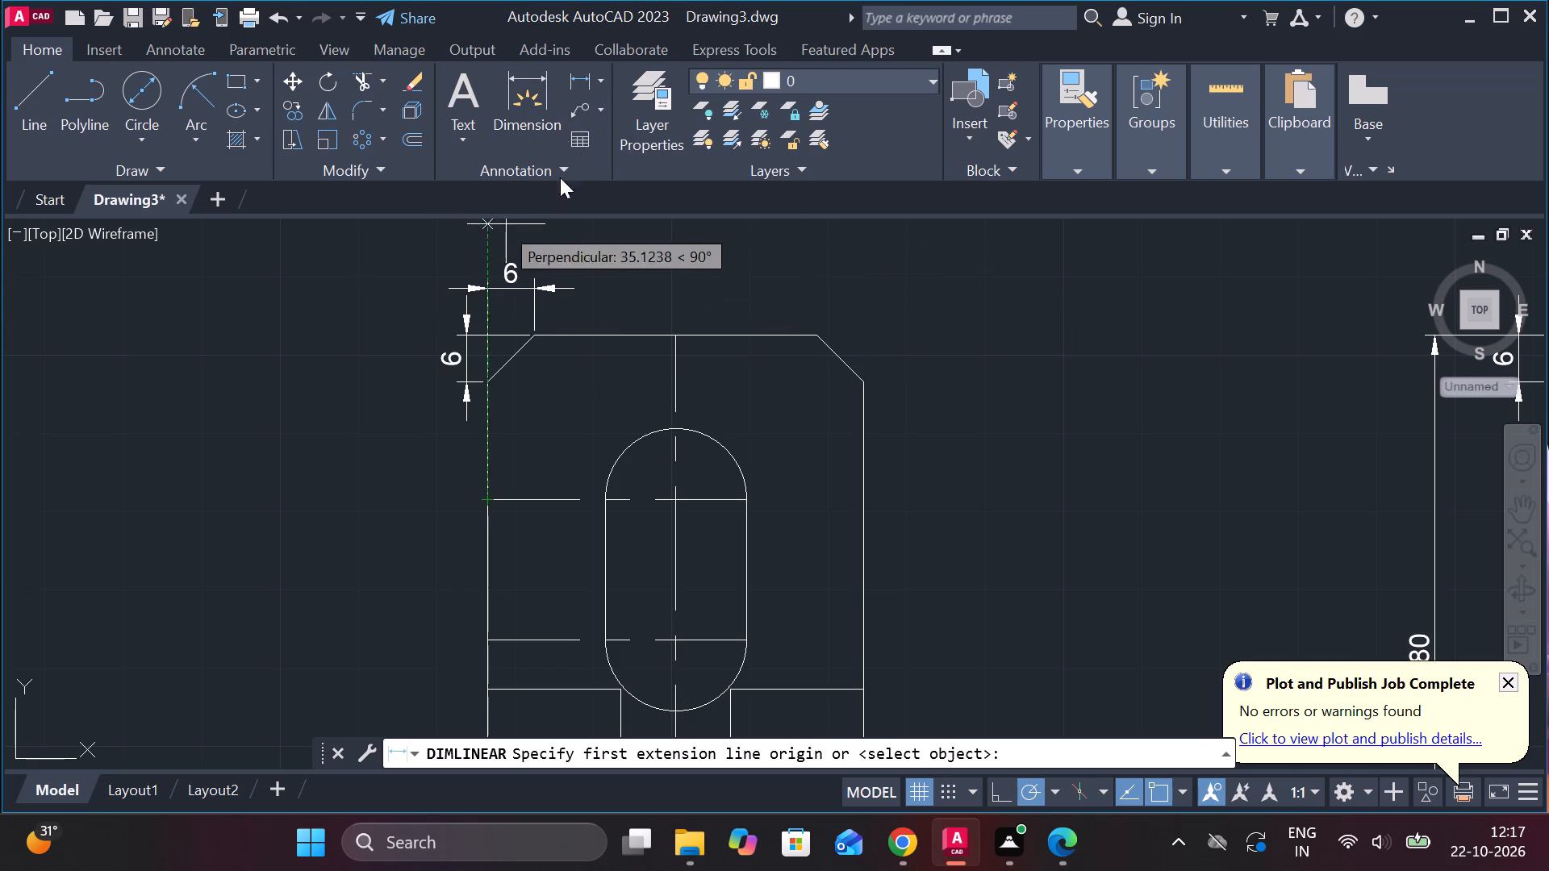
pyautogui.click(491, 494)
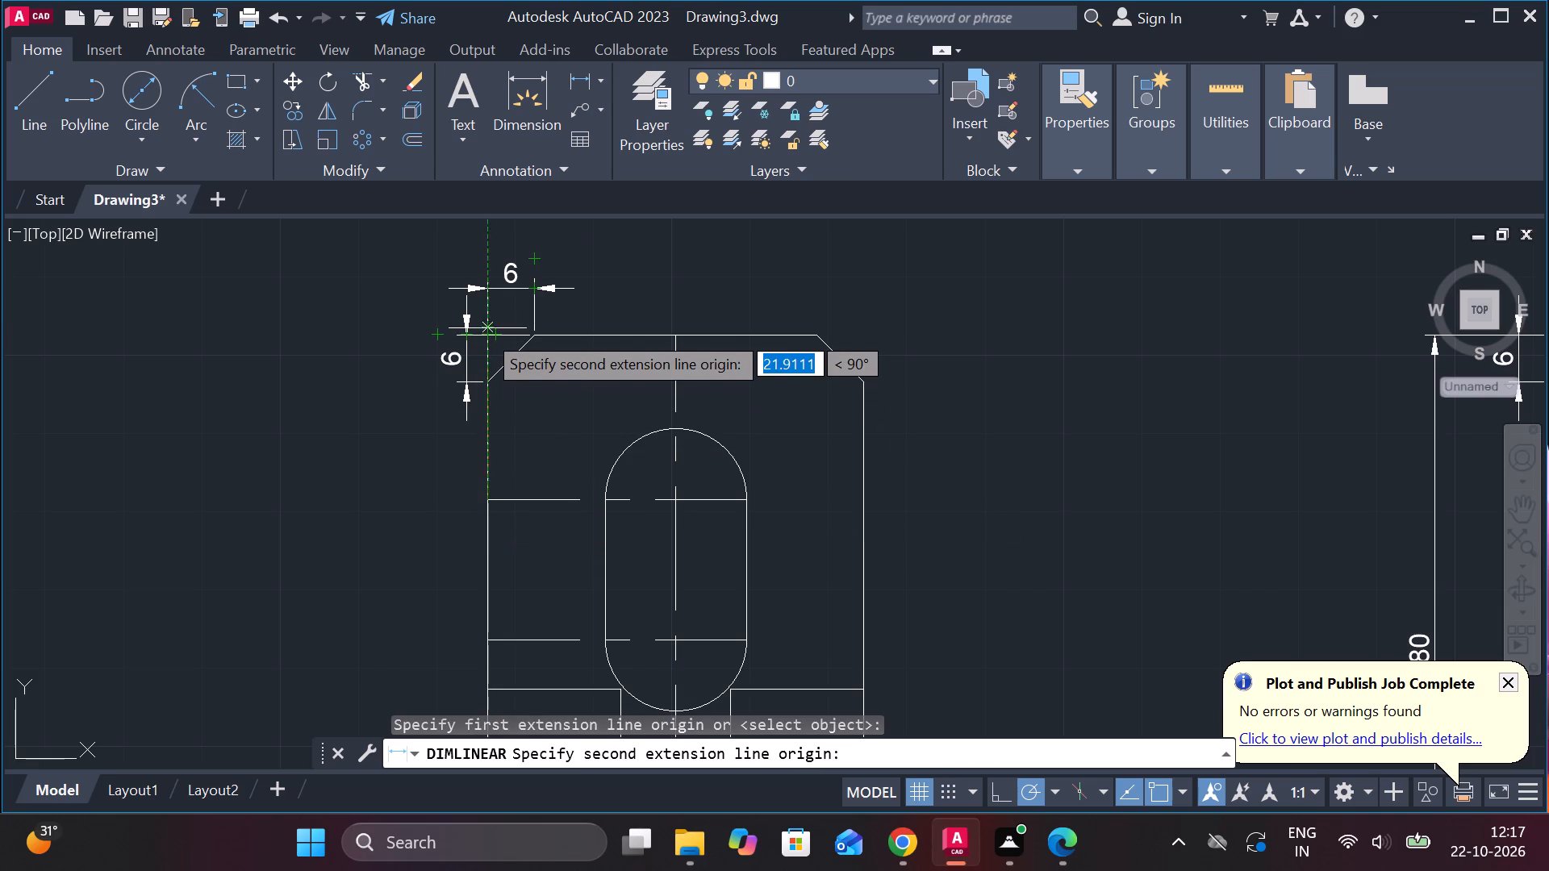
pyautogui.click(484, 335)
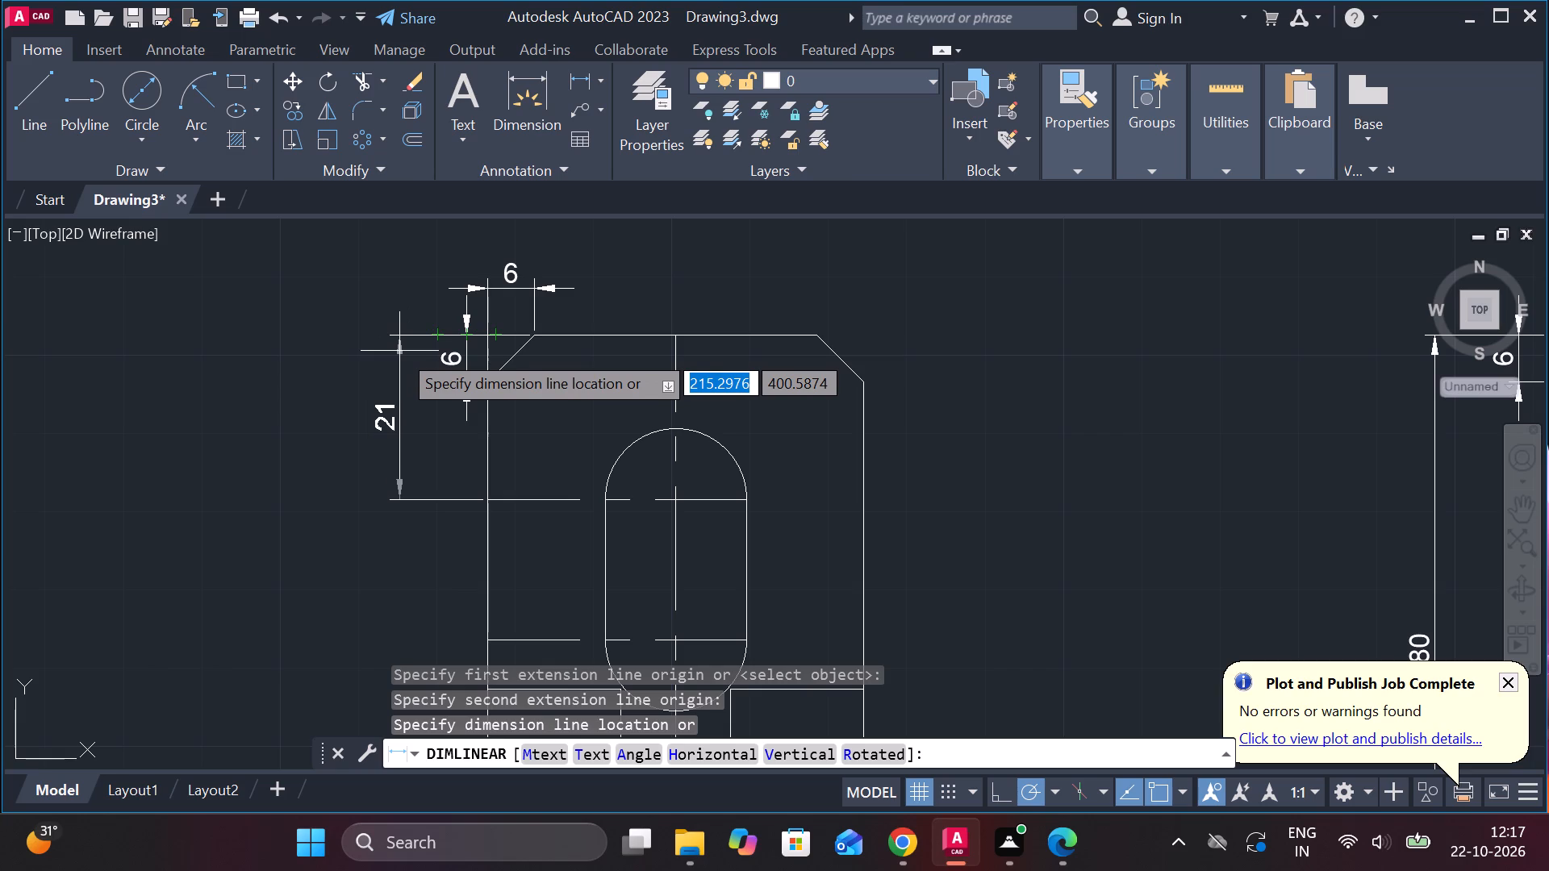
pyautogui.click(402, 353)
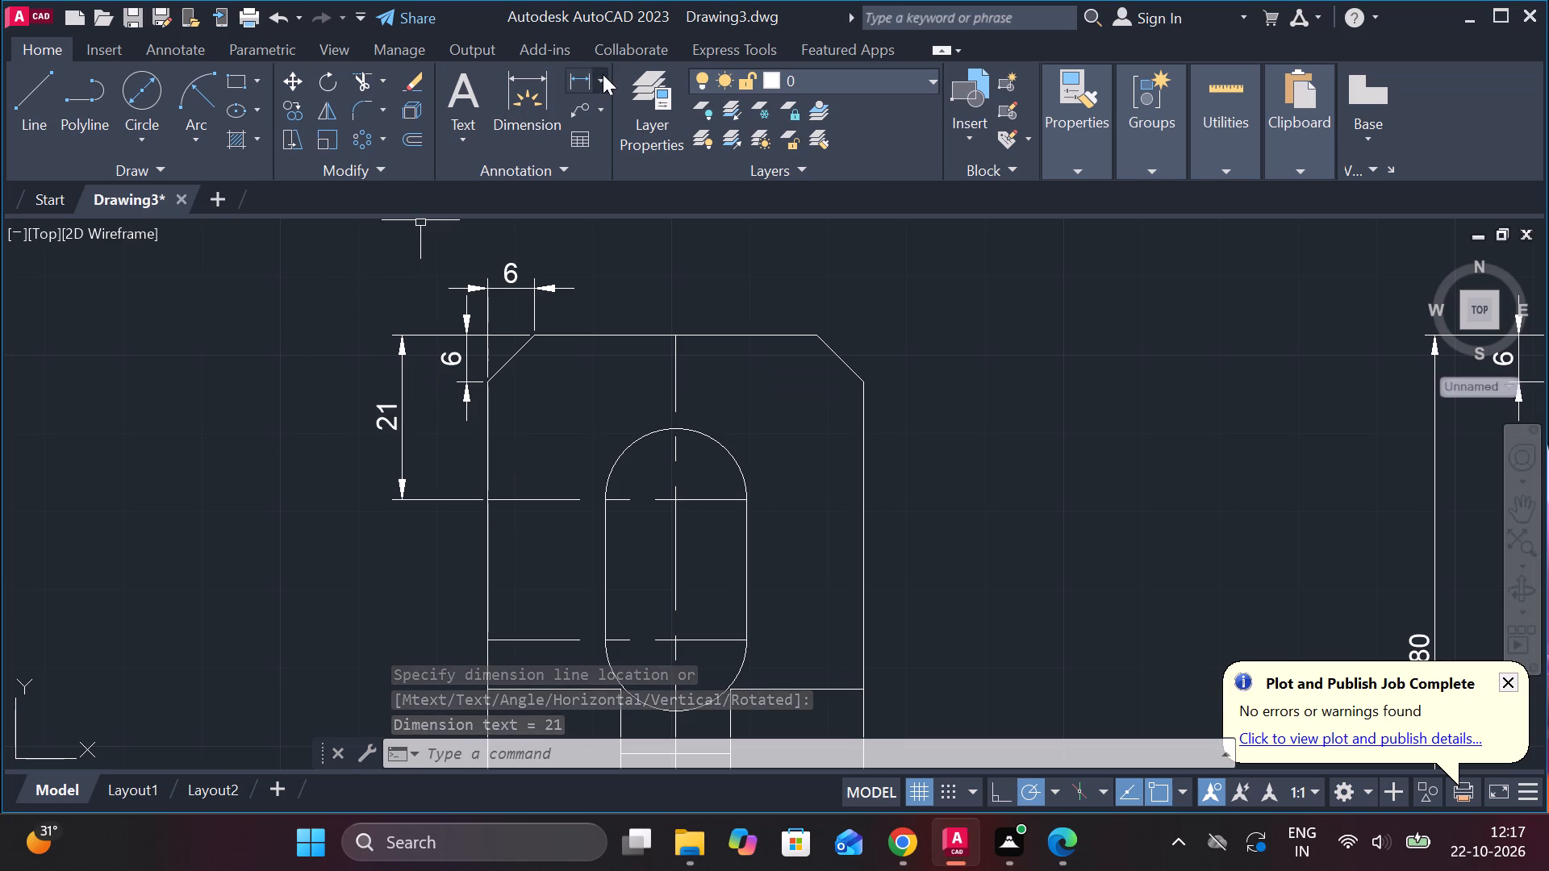
# Add a vertical dimension between the slot's lower and upper horizontal centerlines, below the centerline-to-top-edge dimension.
pyautogui.doubleClick(573, 85)
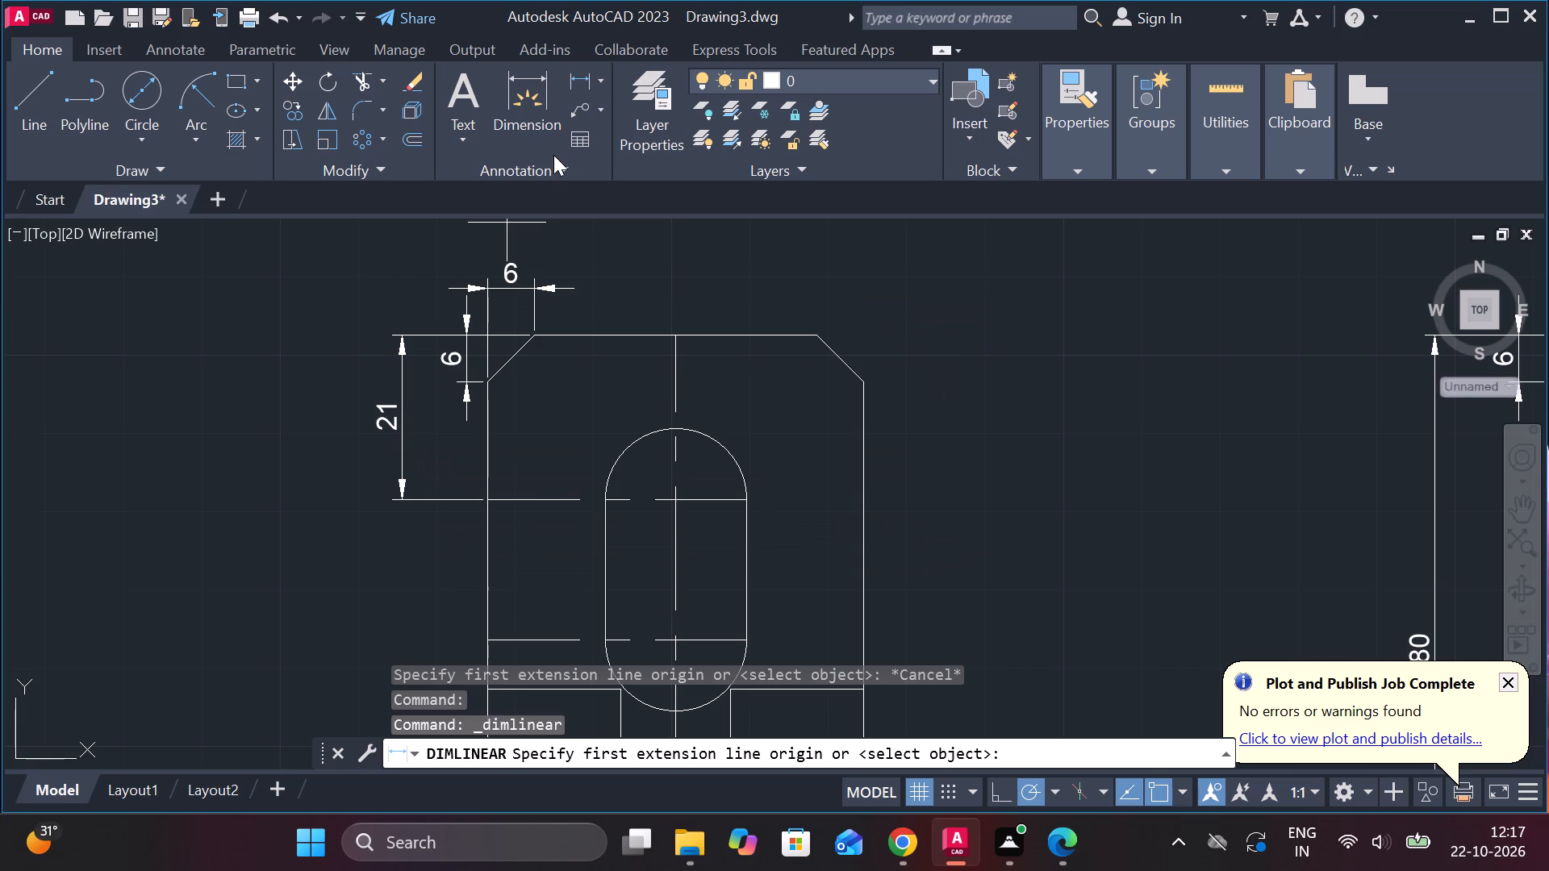
pyautogui.click(590, 83)
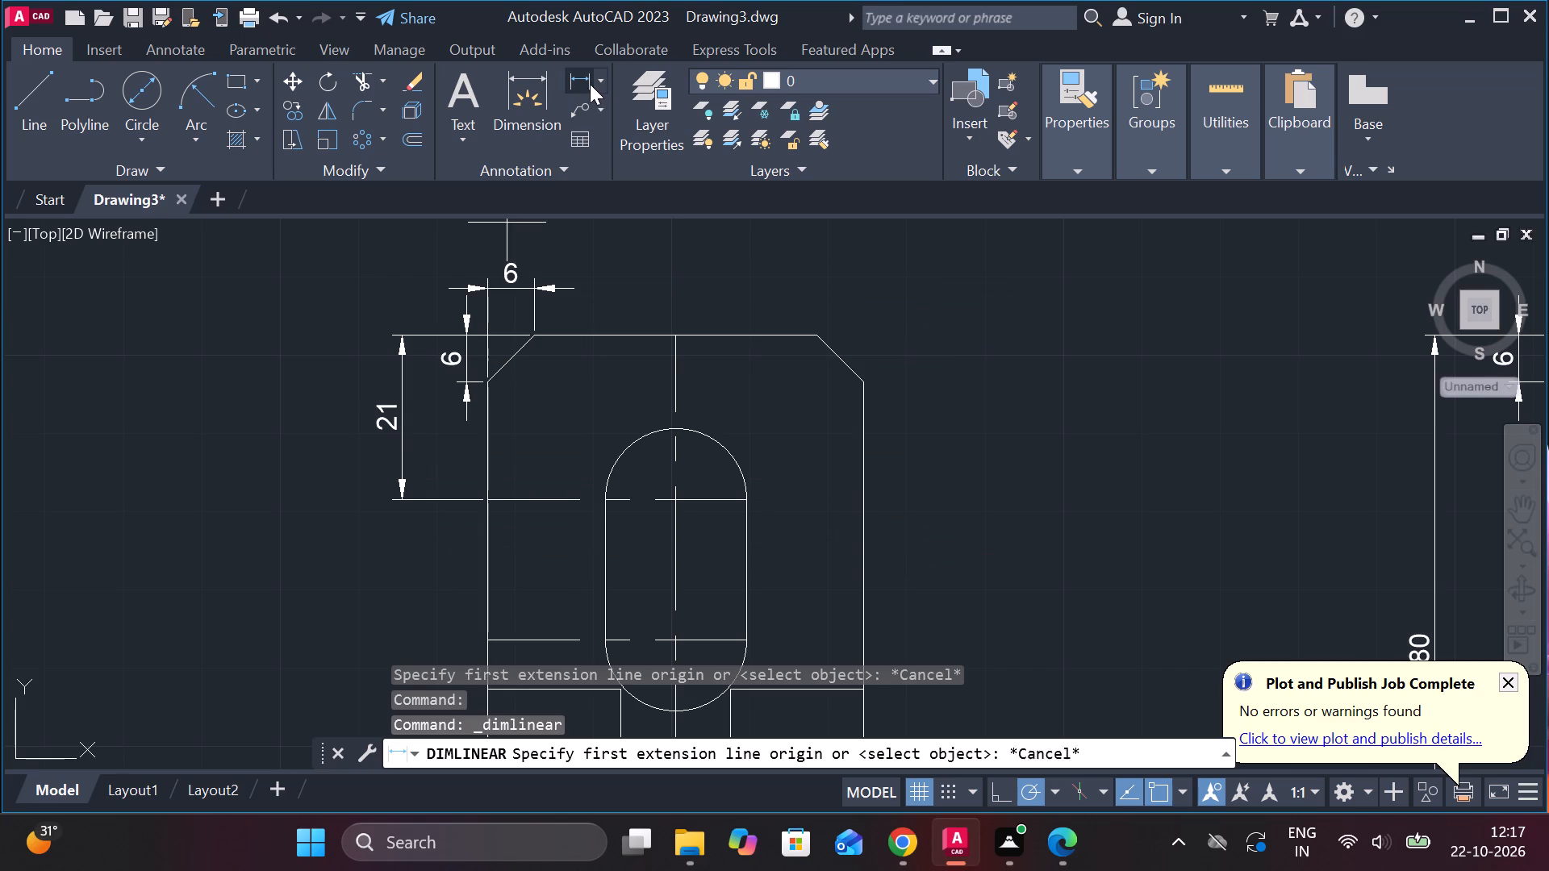
pyautogui.click(482, 639)
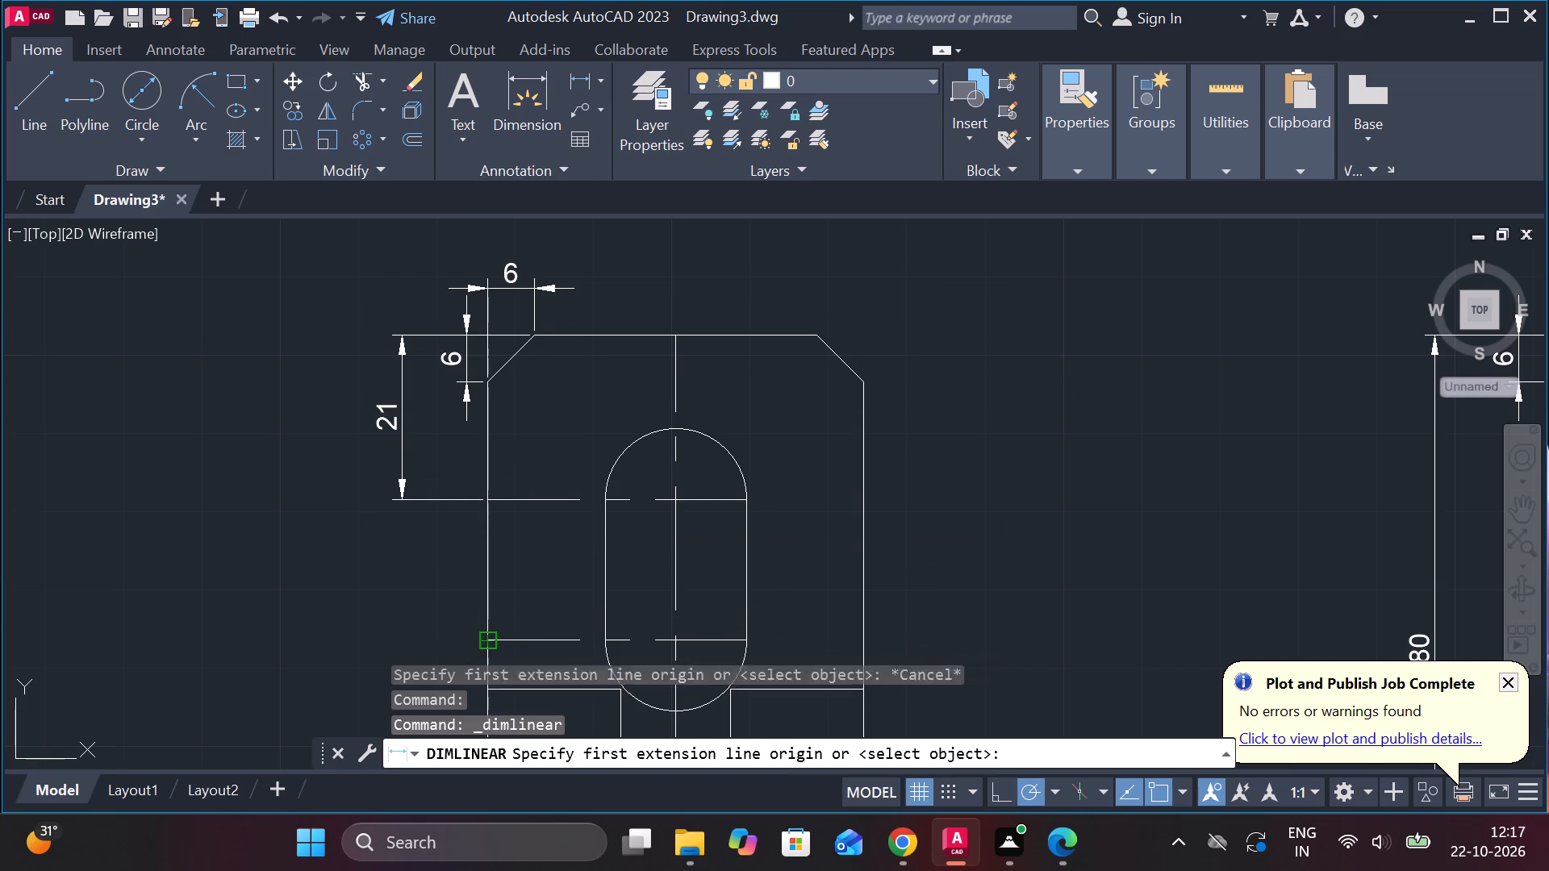
pyautogui.click(491, 499)
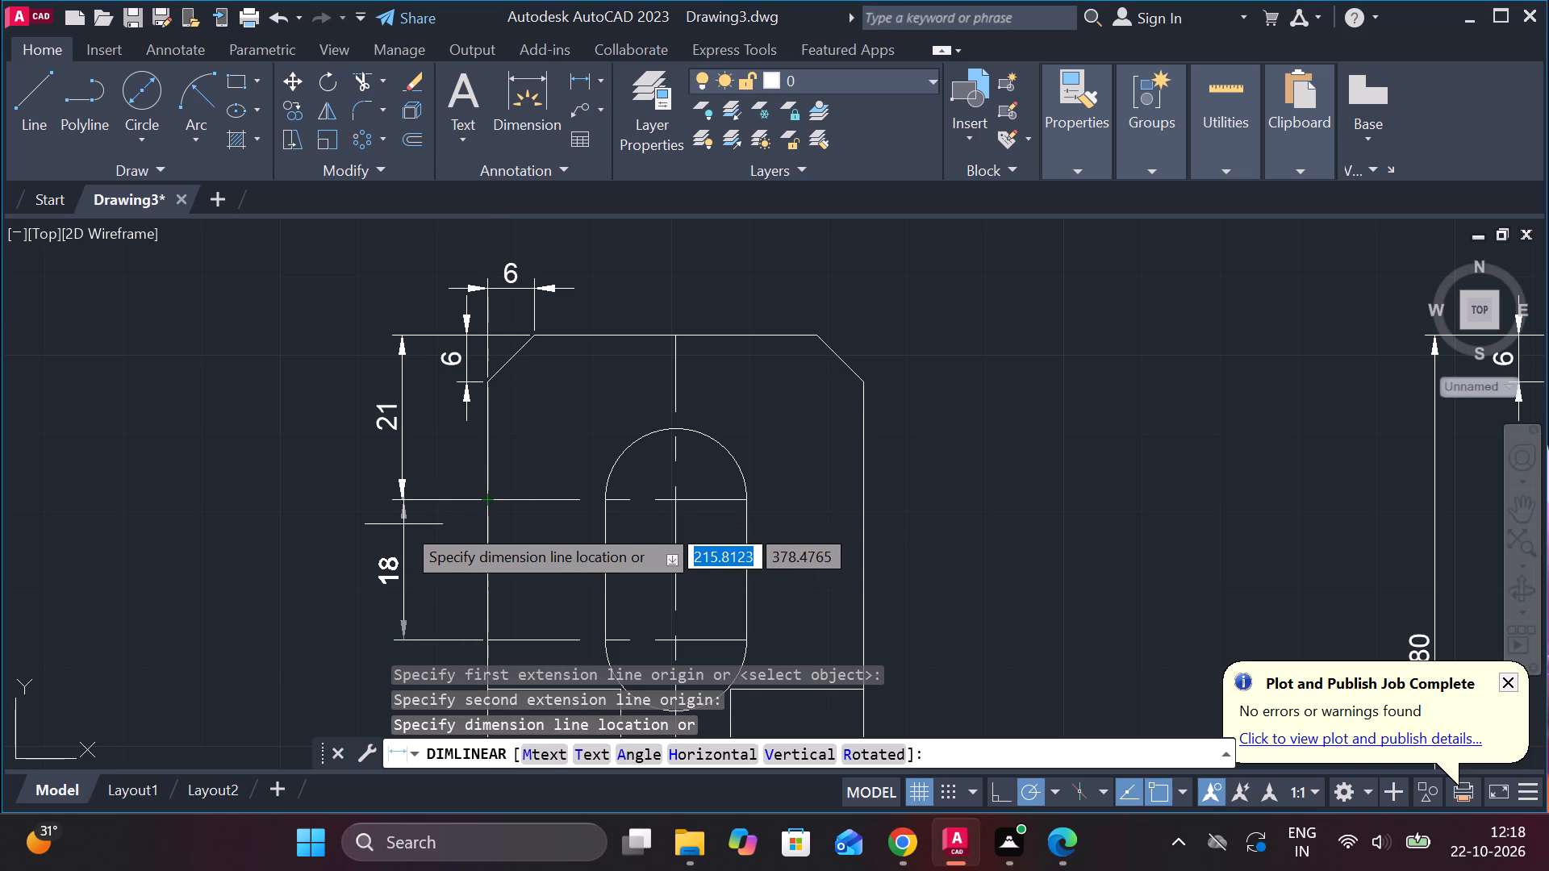
pyautogui.scroll(1, 403, 524)
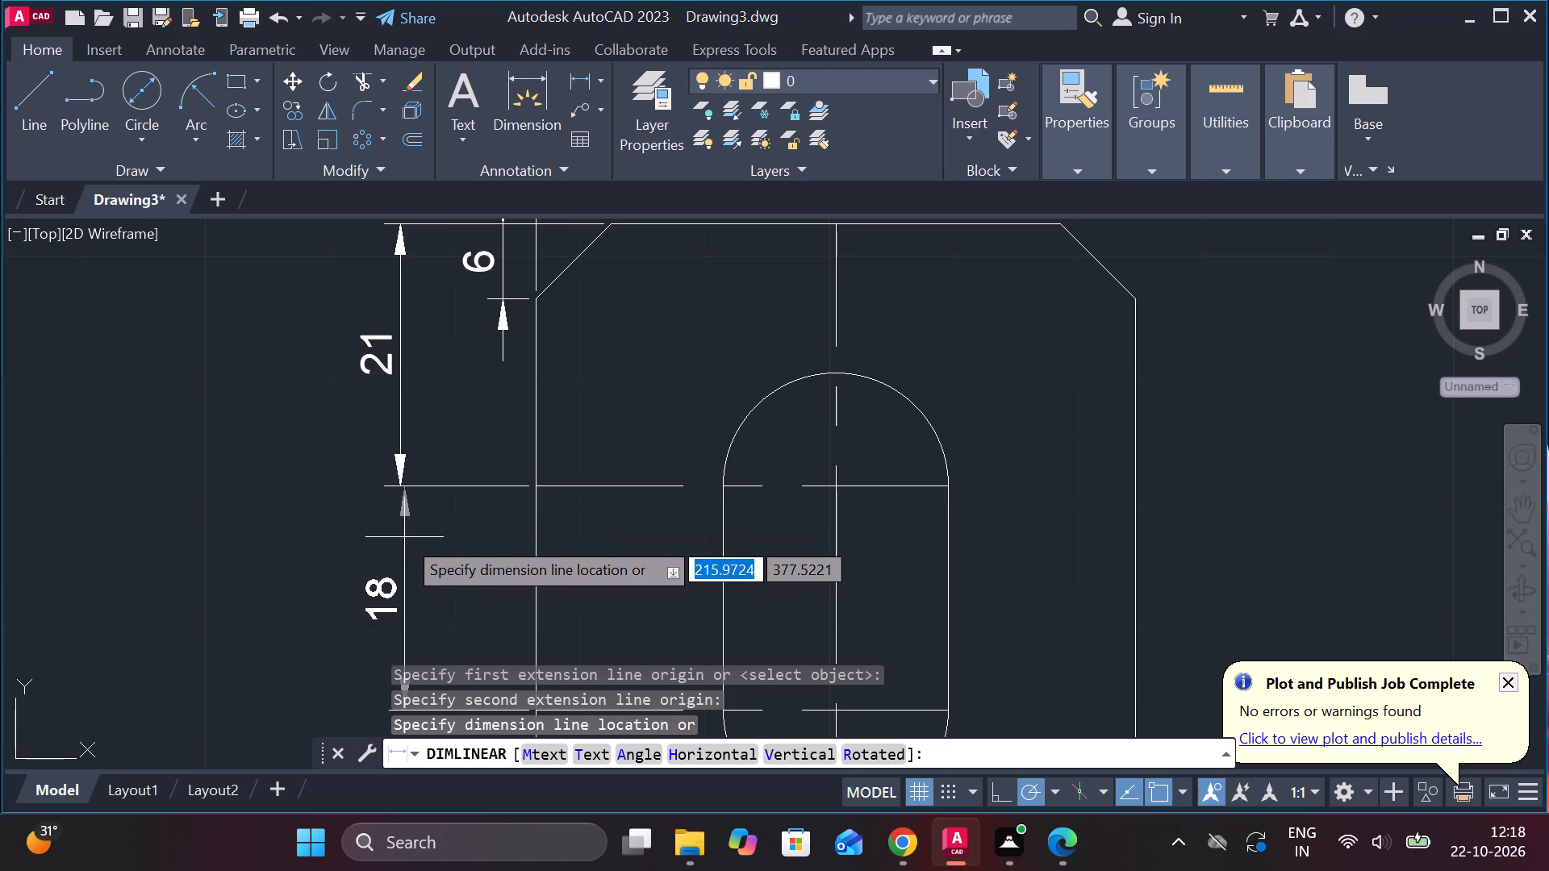
pyautogui.scroll(2, 404, 537)
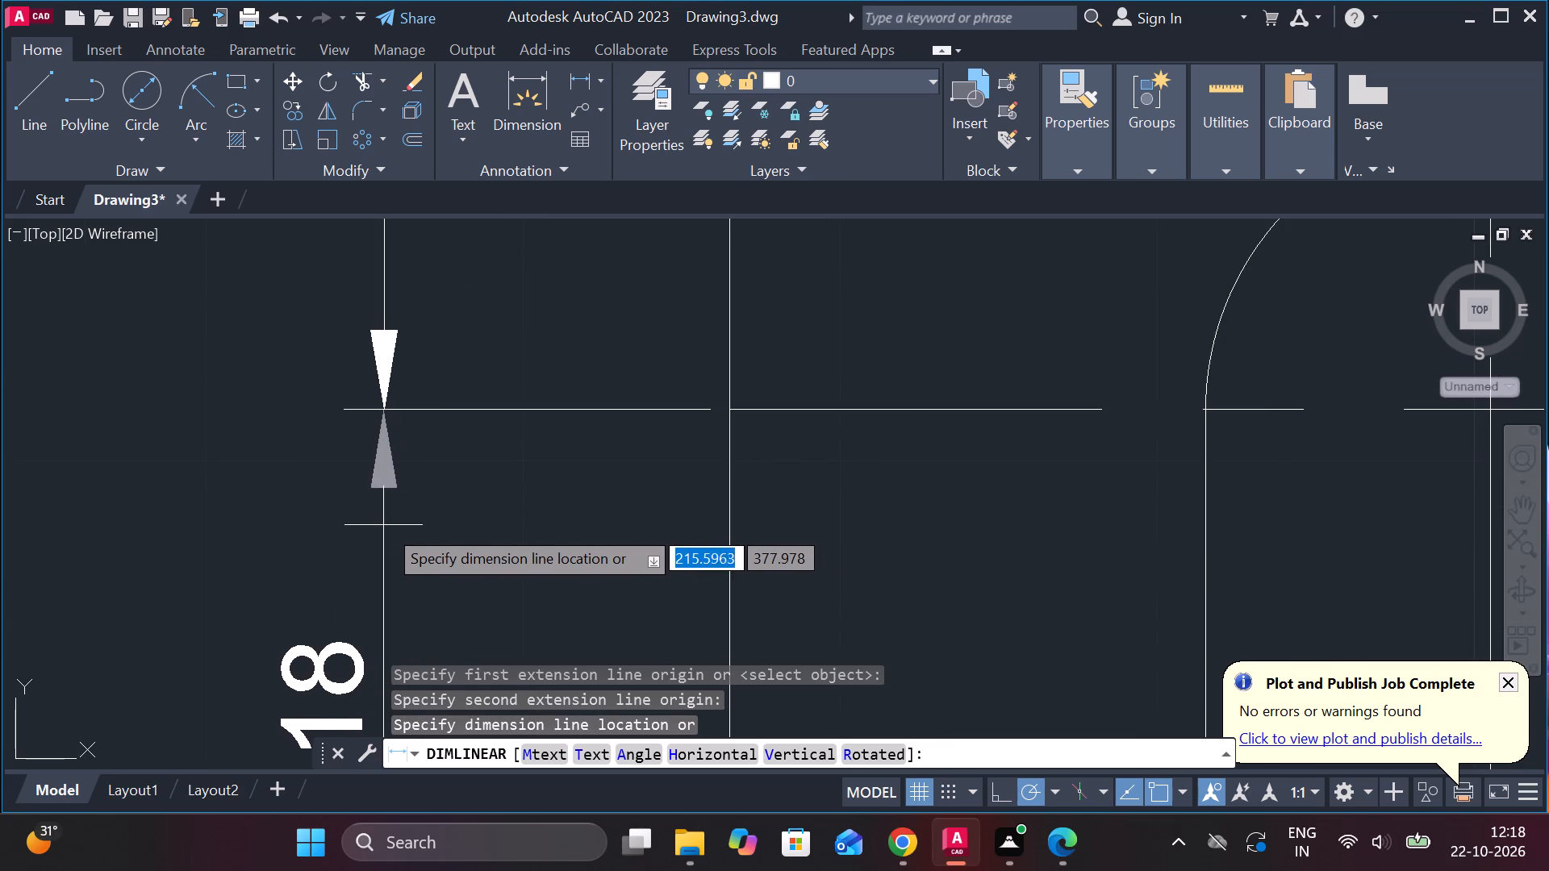
pyautogui.click(387, 528)
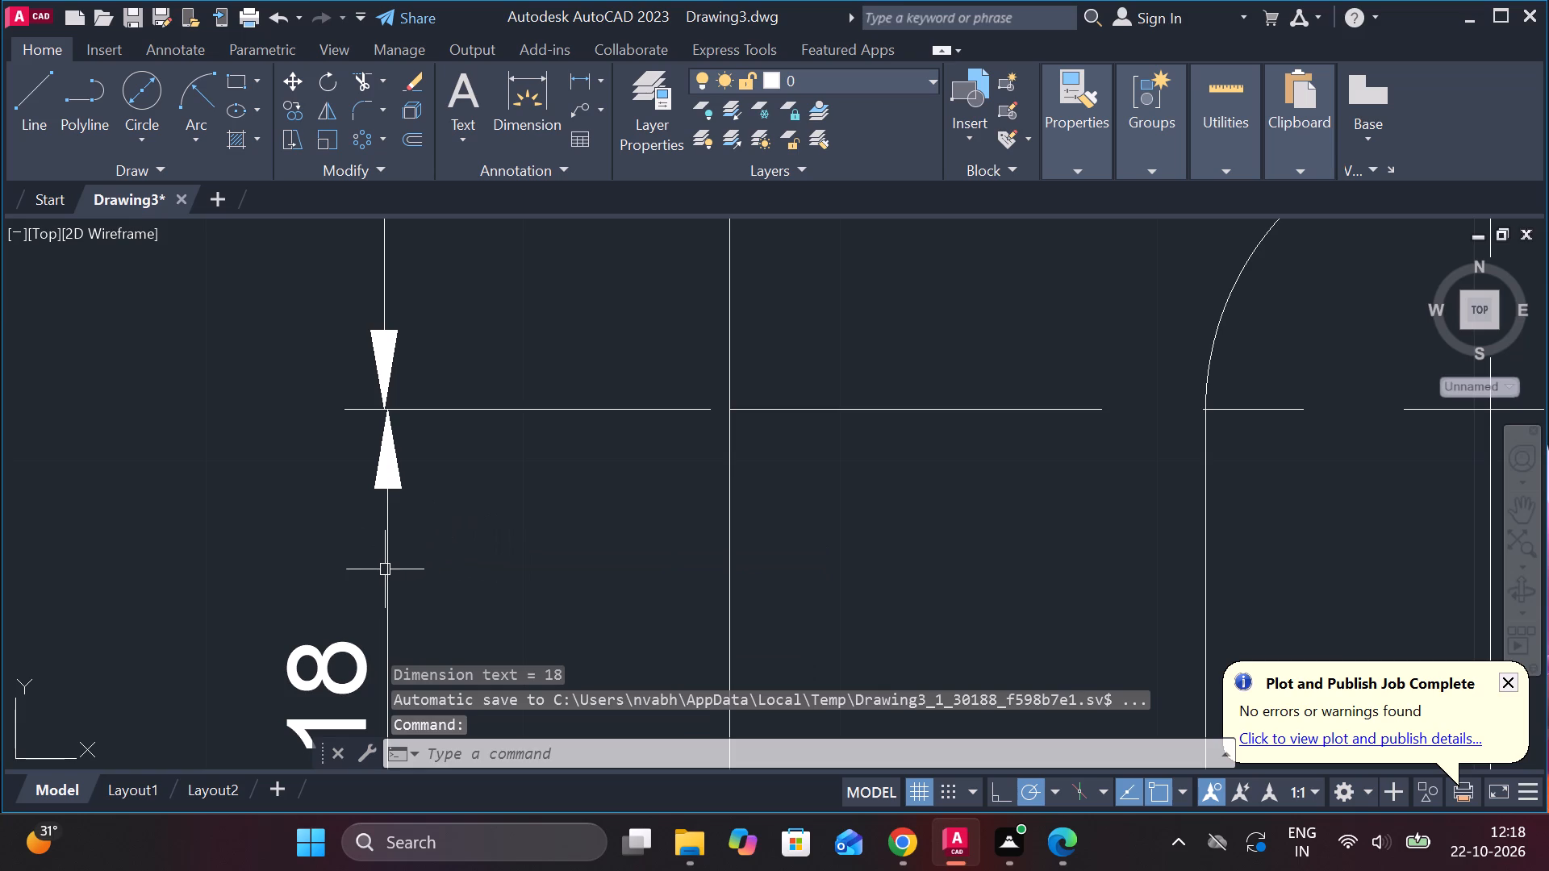
# Shift the slot centerline spacing dimension's line into alignment with the dimension line directly above it.
pyautogui.click(384, 466)
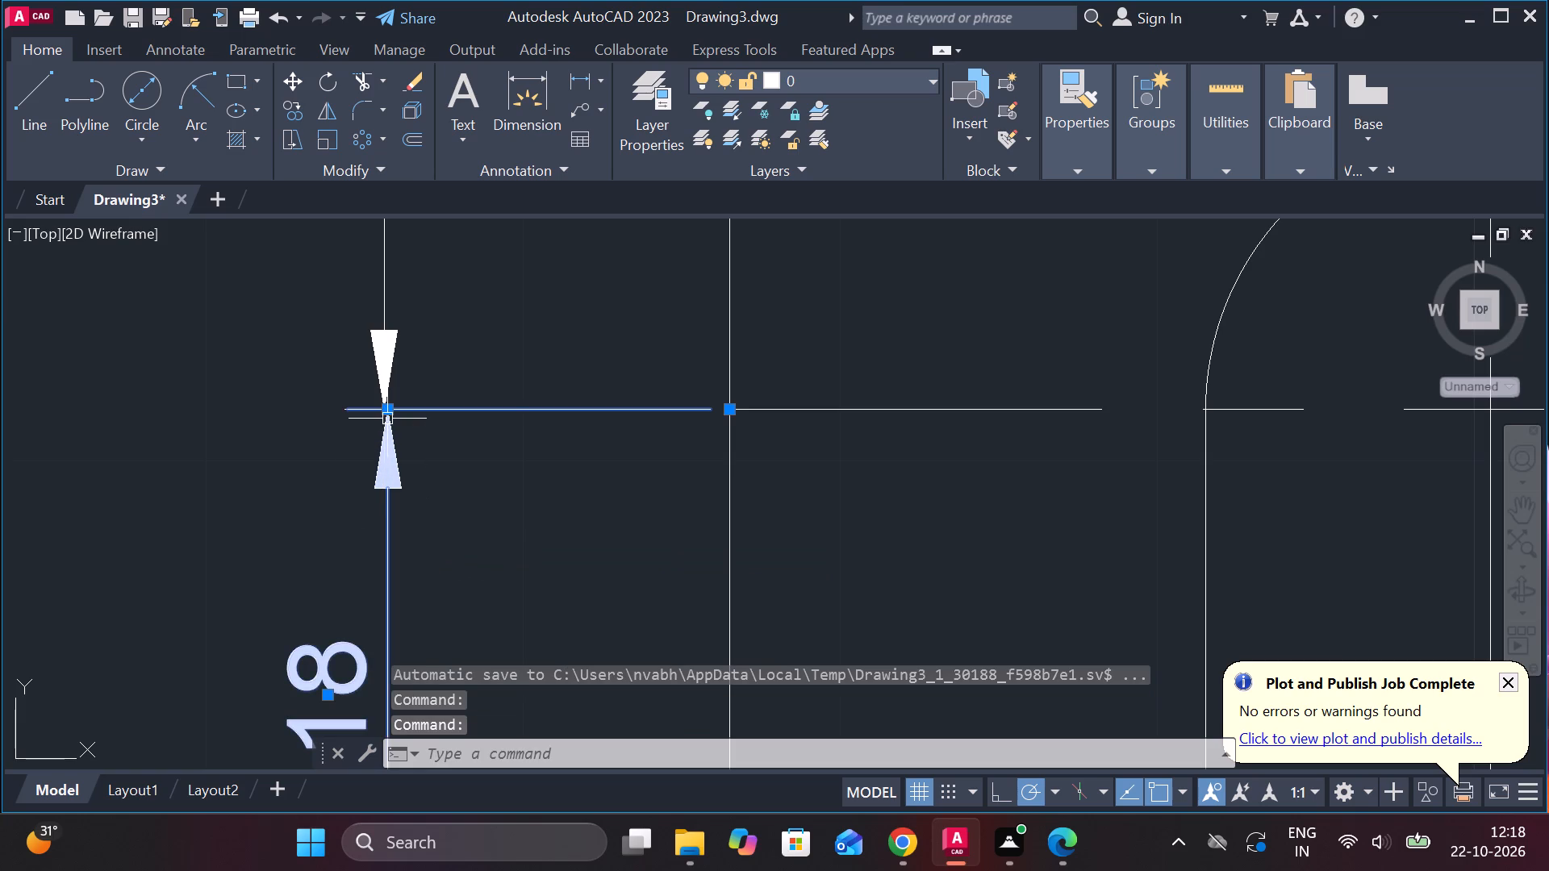
pyautogui.click(387, 408)
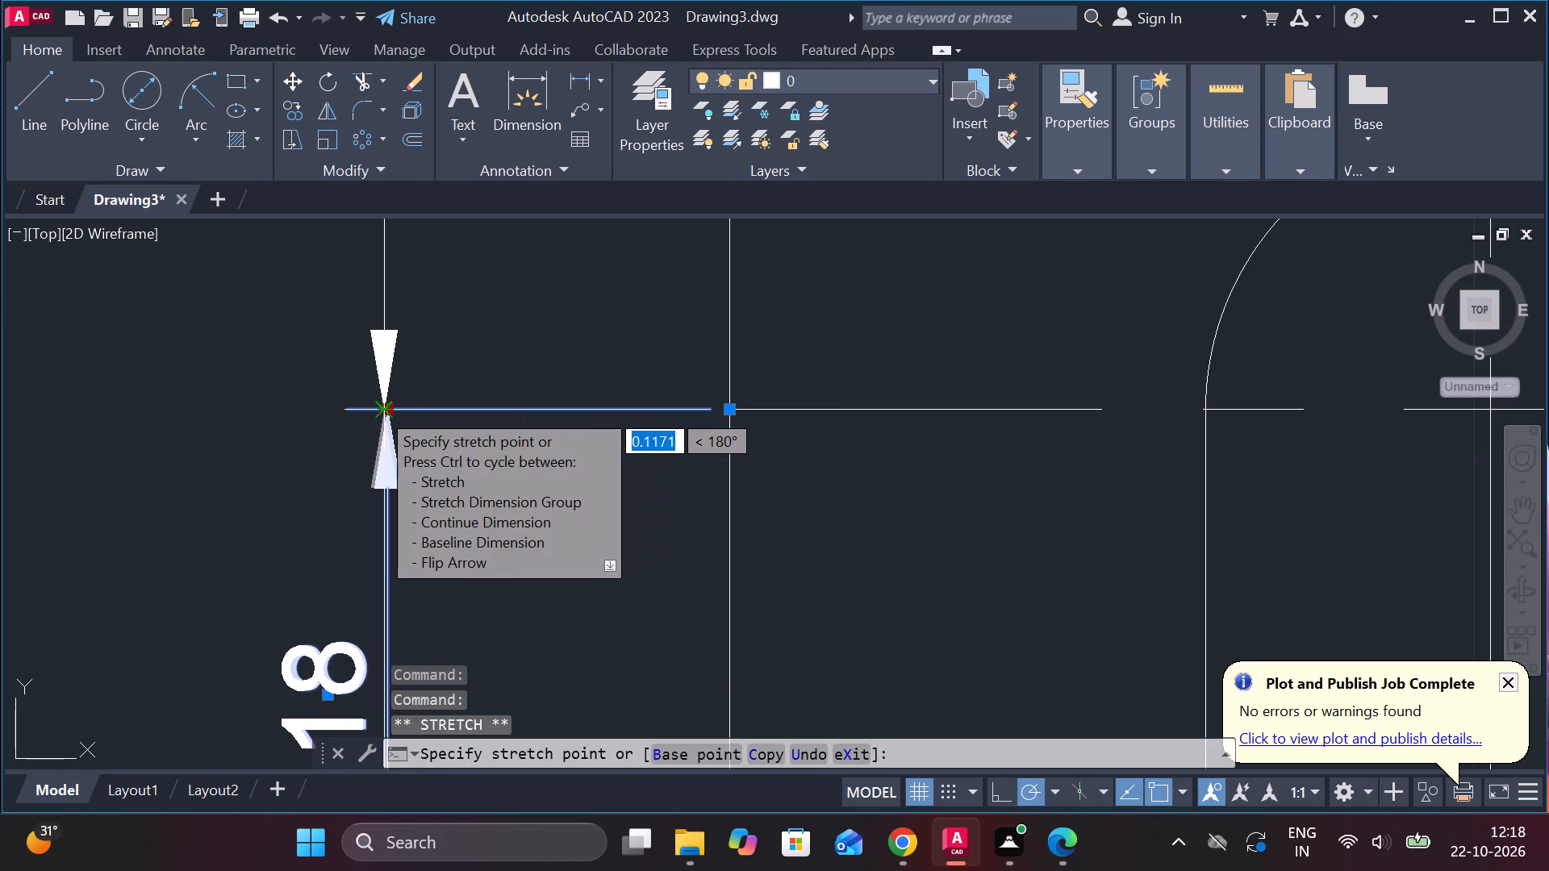
pyautogui.click(378, 409)
pyautogui.scroll(-3, 477, 545)
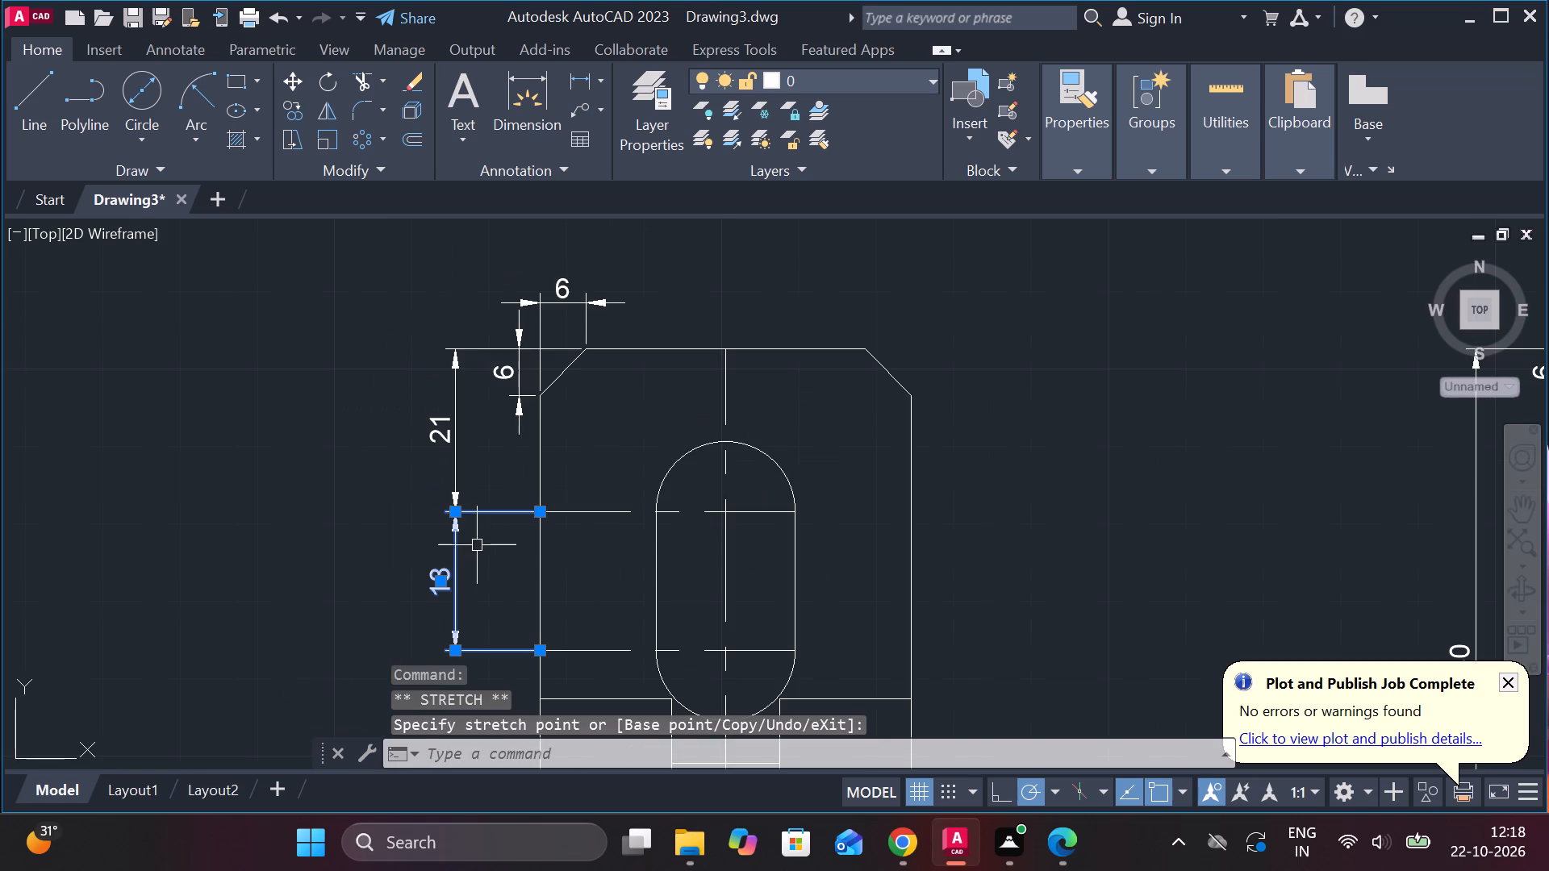
pyautogui.press('Escape')
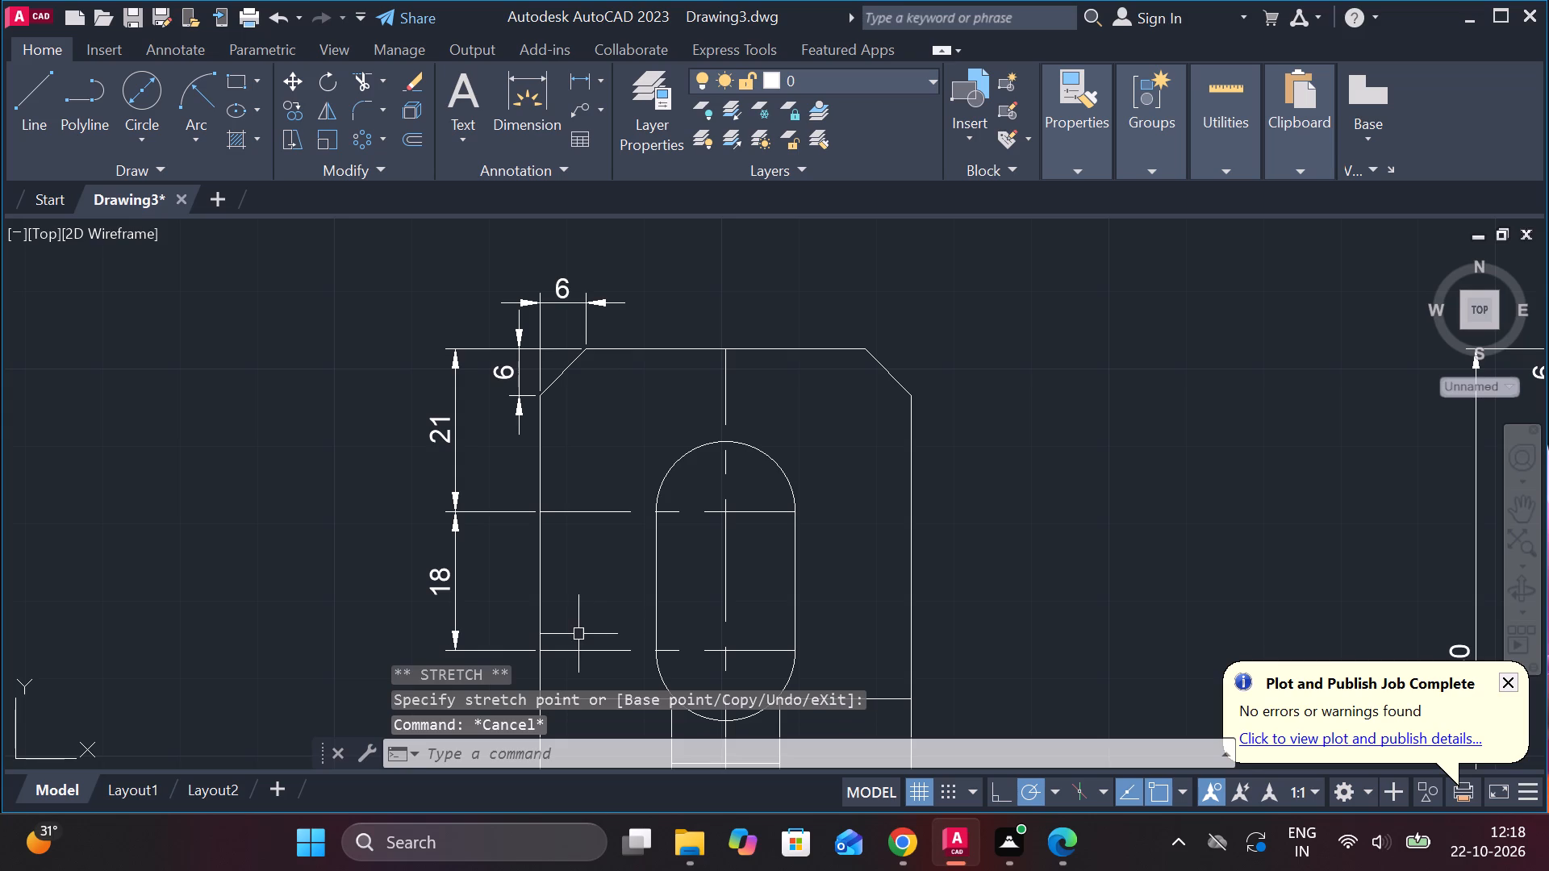
# Add a vertical dimension from the slotted view's lower ledge line to the notch's bottom edge, placed outside the view's left edge.
pyautogui.click(571, 85)
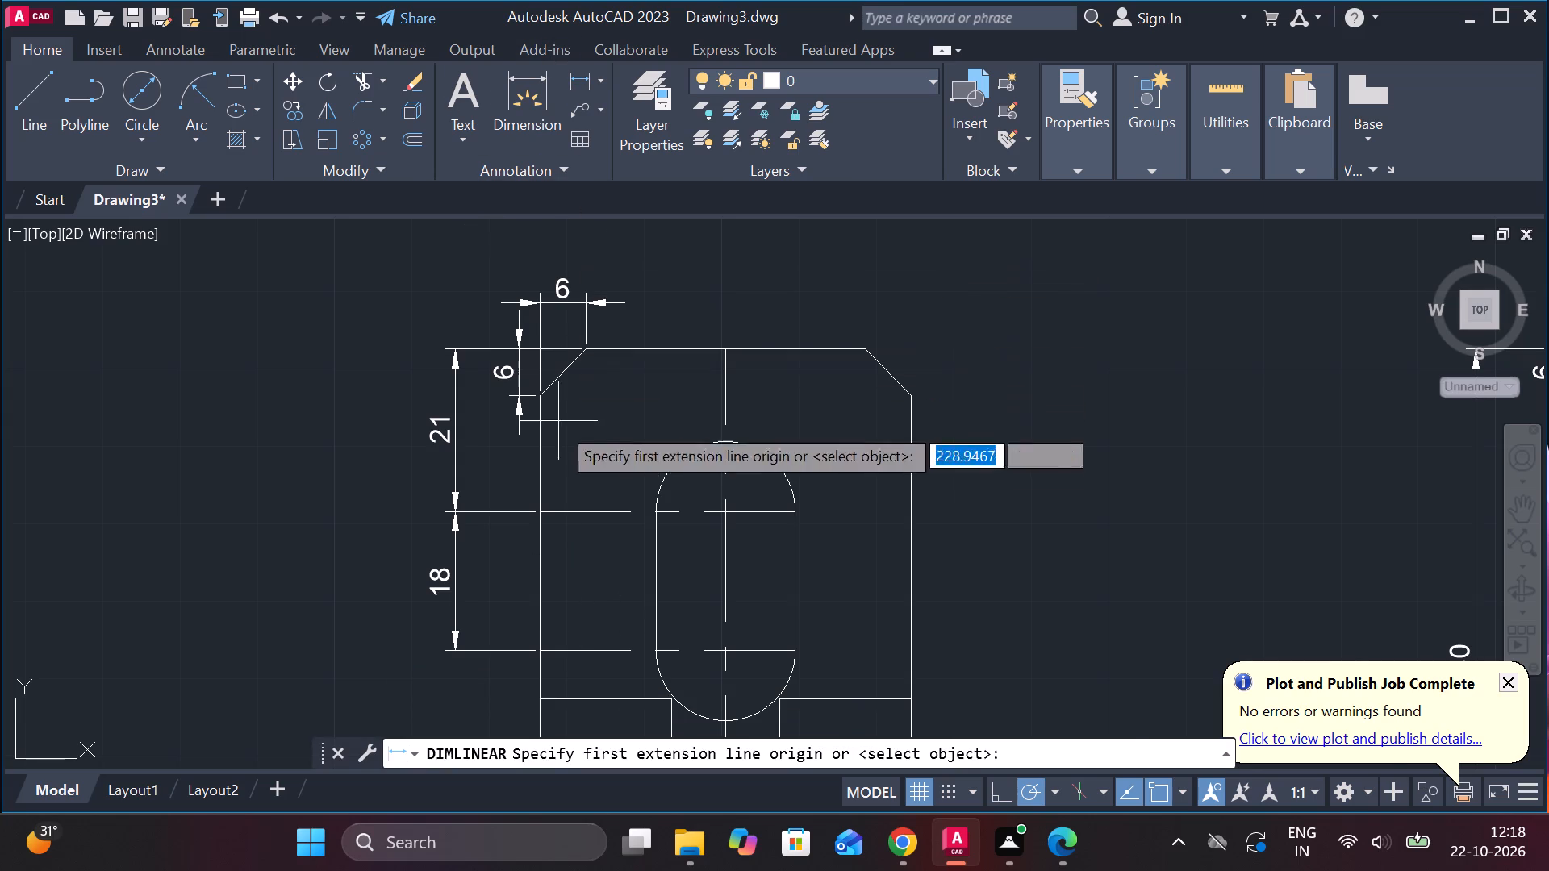
pyautogui.scroll(-2, 566, 486)
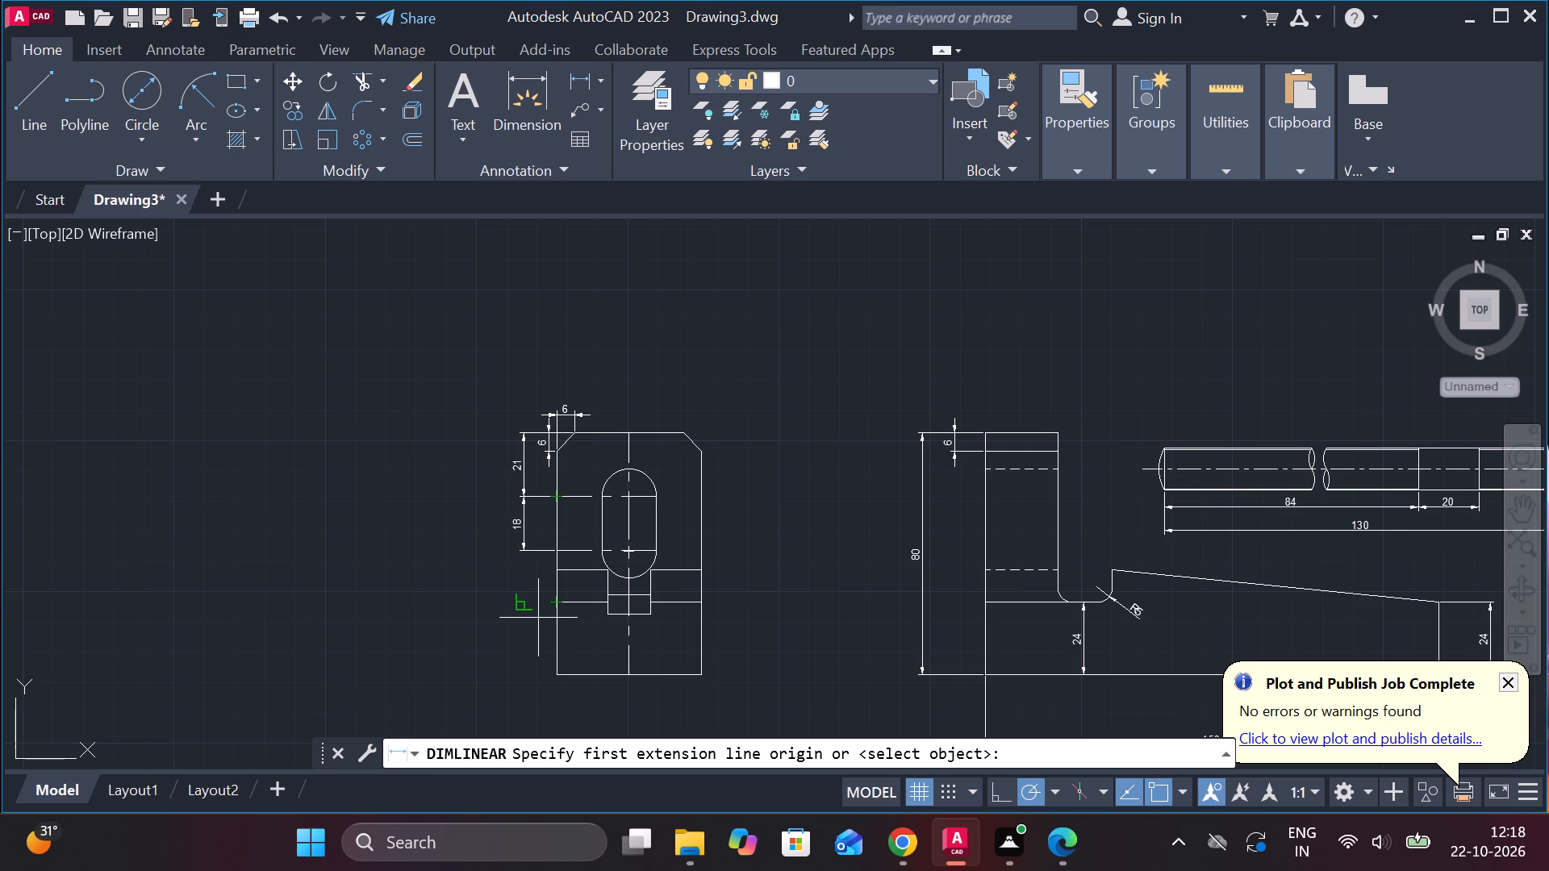
pyautogui.scroll(3, 609, 653)
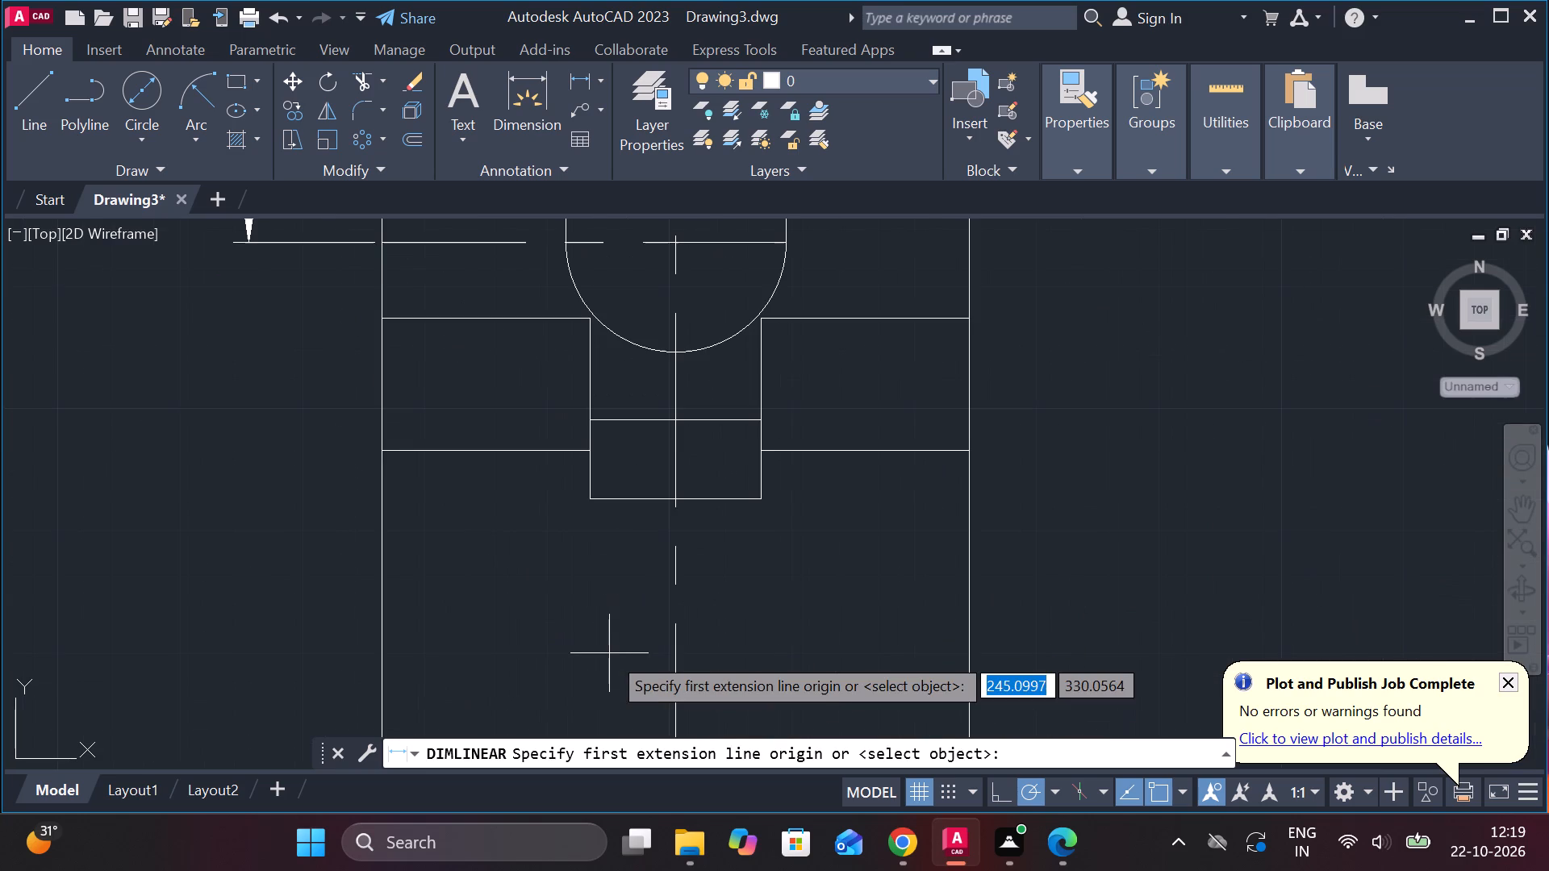
pyautogui.click(572, 81)
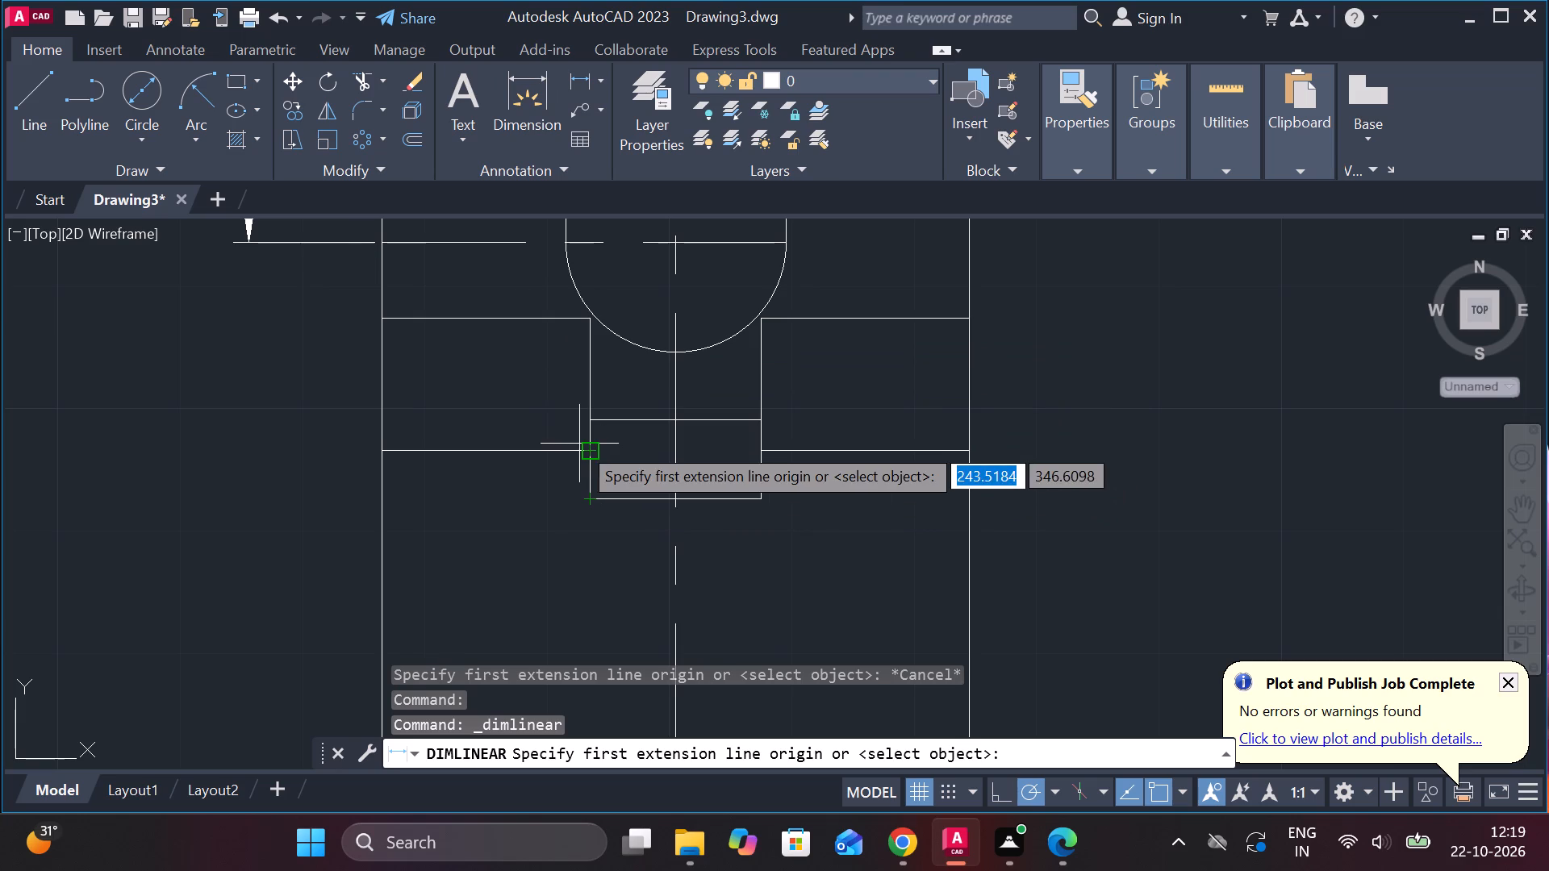
pyautogui.click(587, 452)
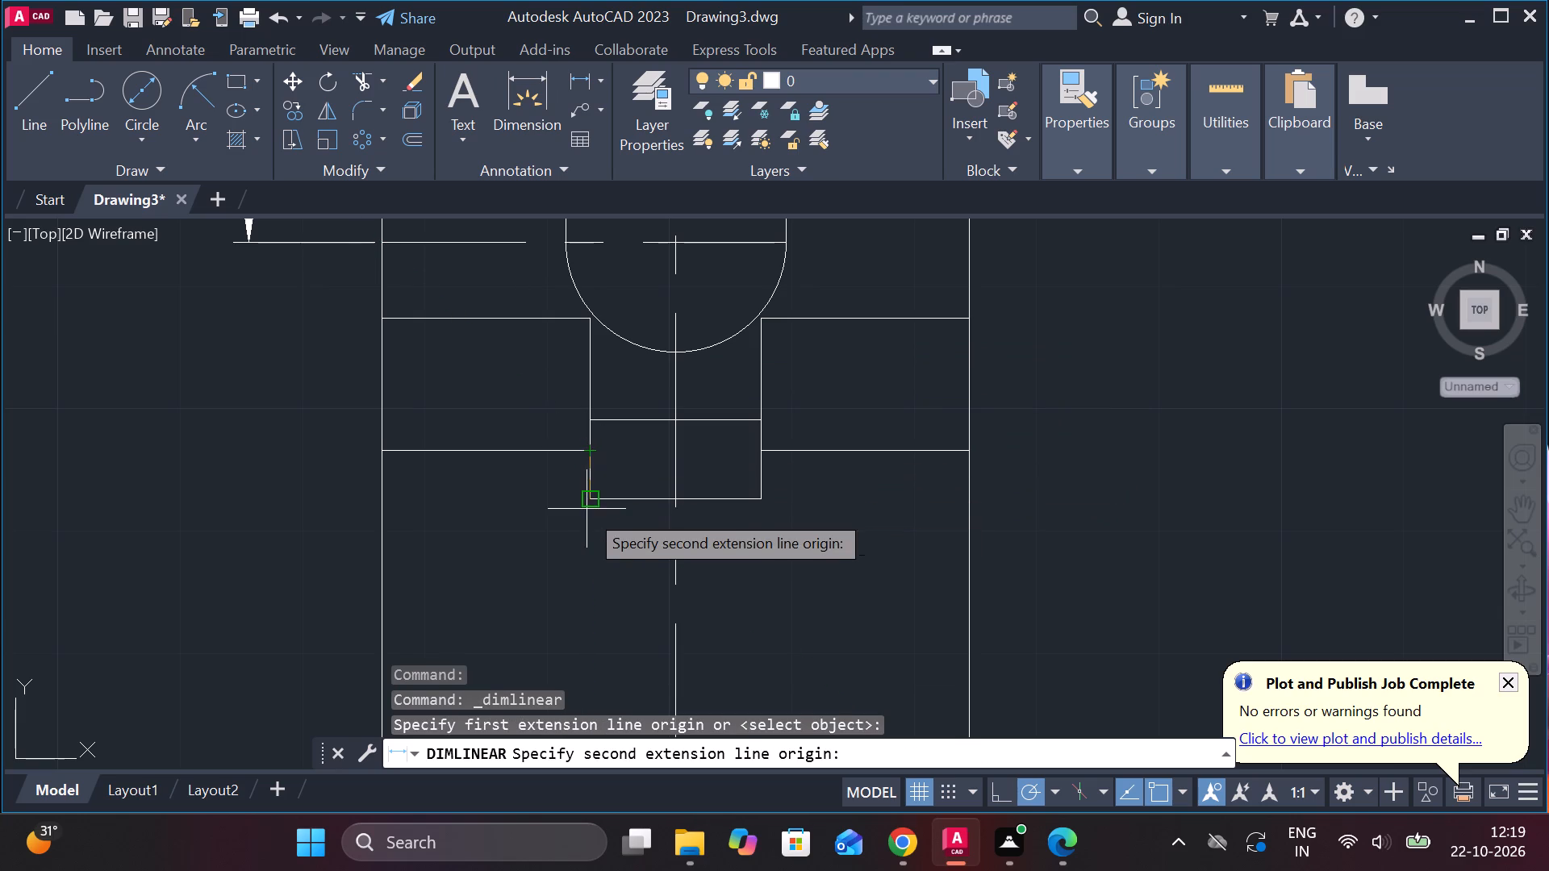
pyautogui.click(587, 502)
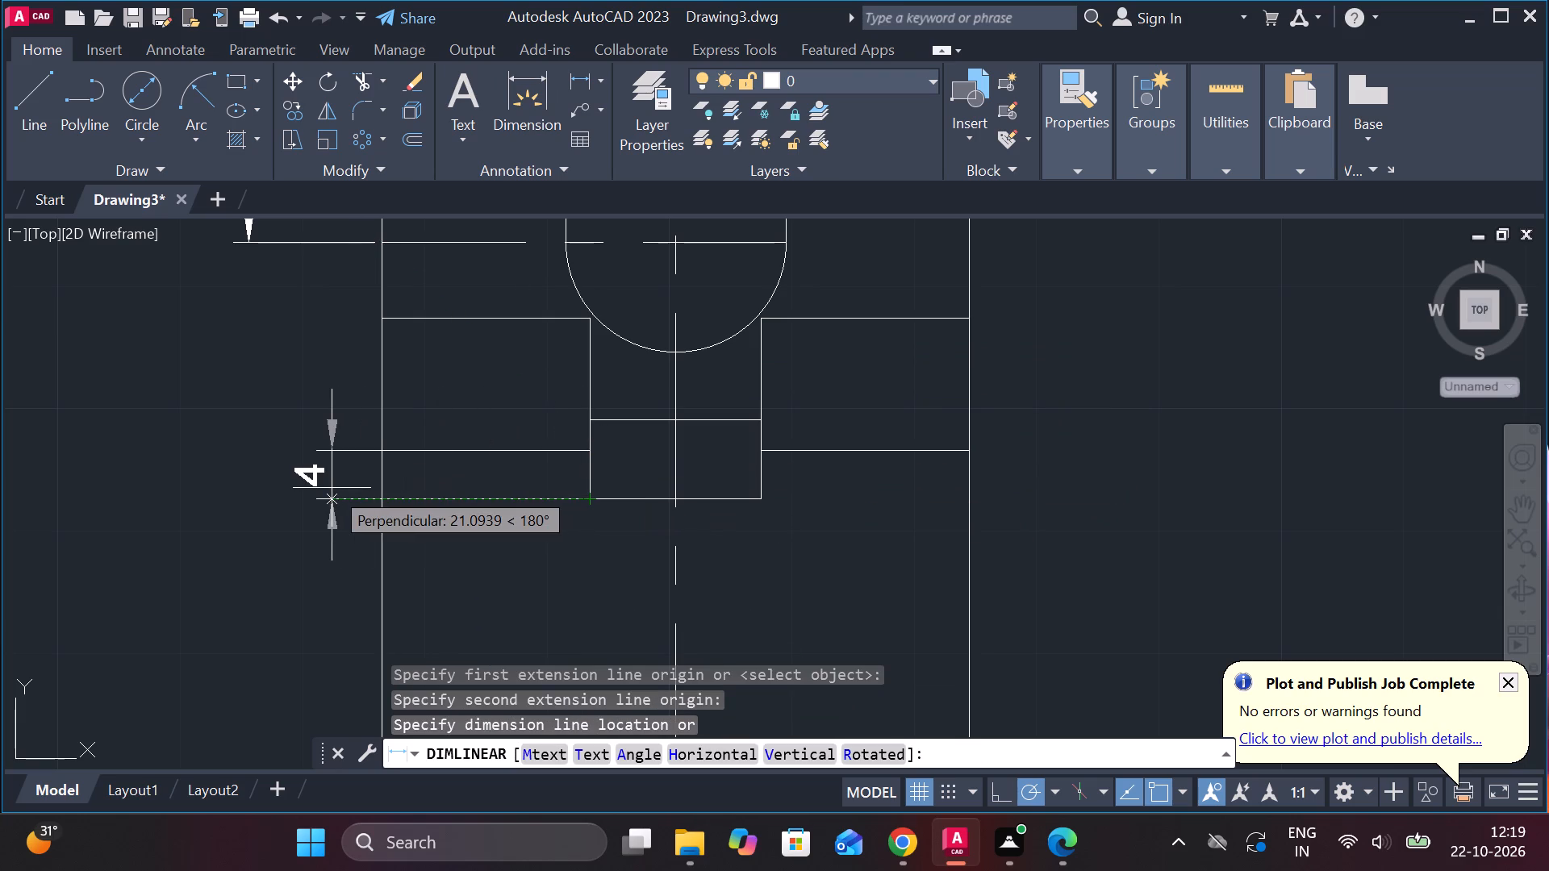
pyautogui.click(338, 488)
# Add a horizontal dimension for the slotted view's overall width, placed below its bottom edge.
pyautogui.scroll(-2, 491, 481)
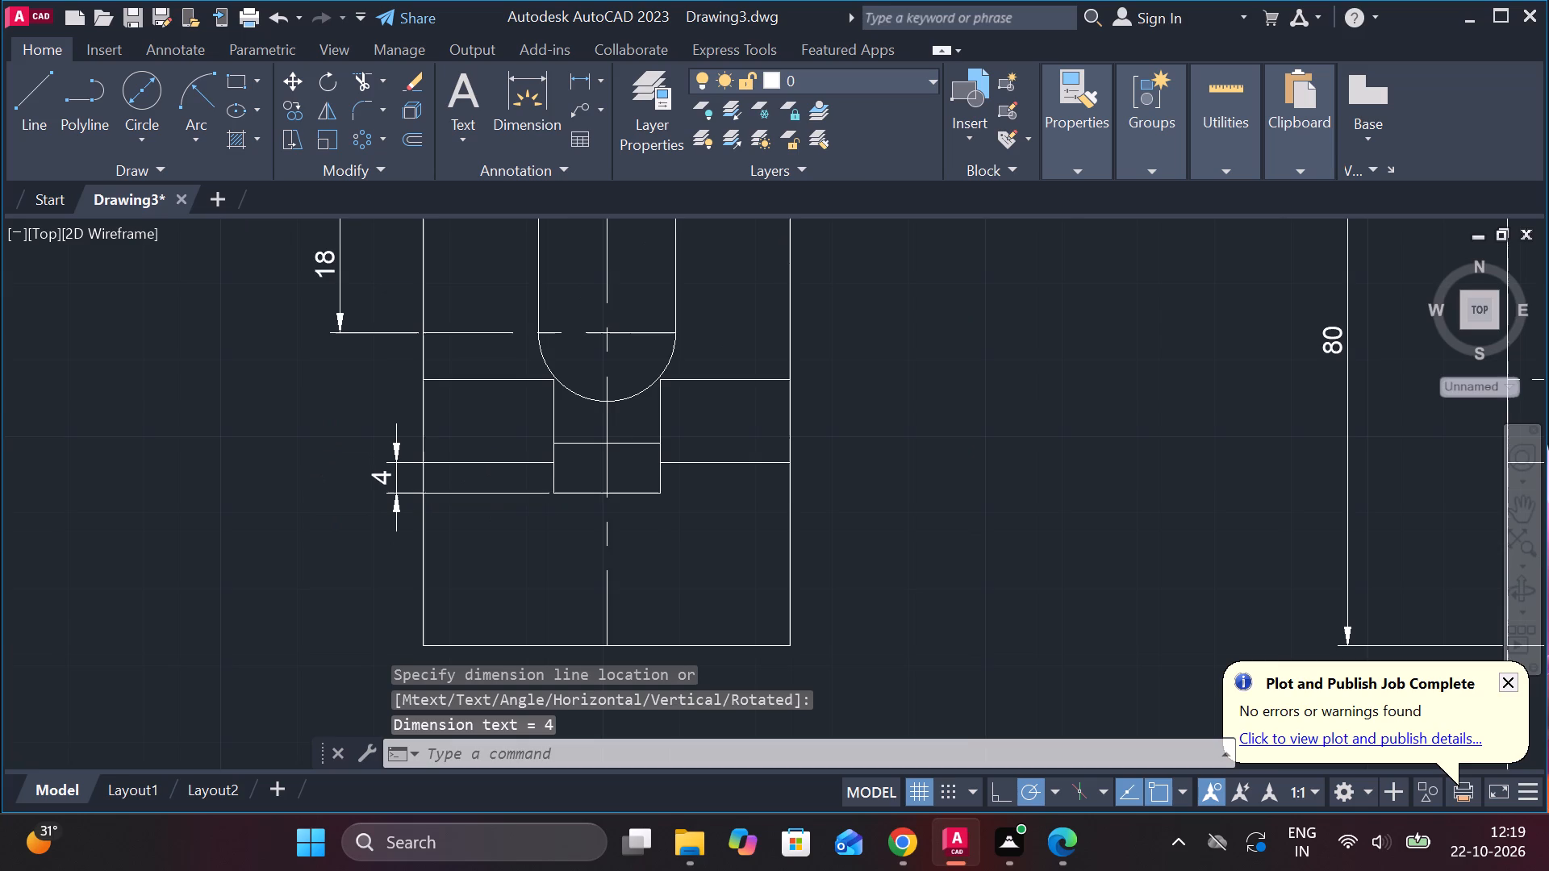
pyautogui.doubleClick(578, 85)
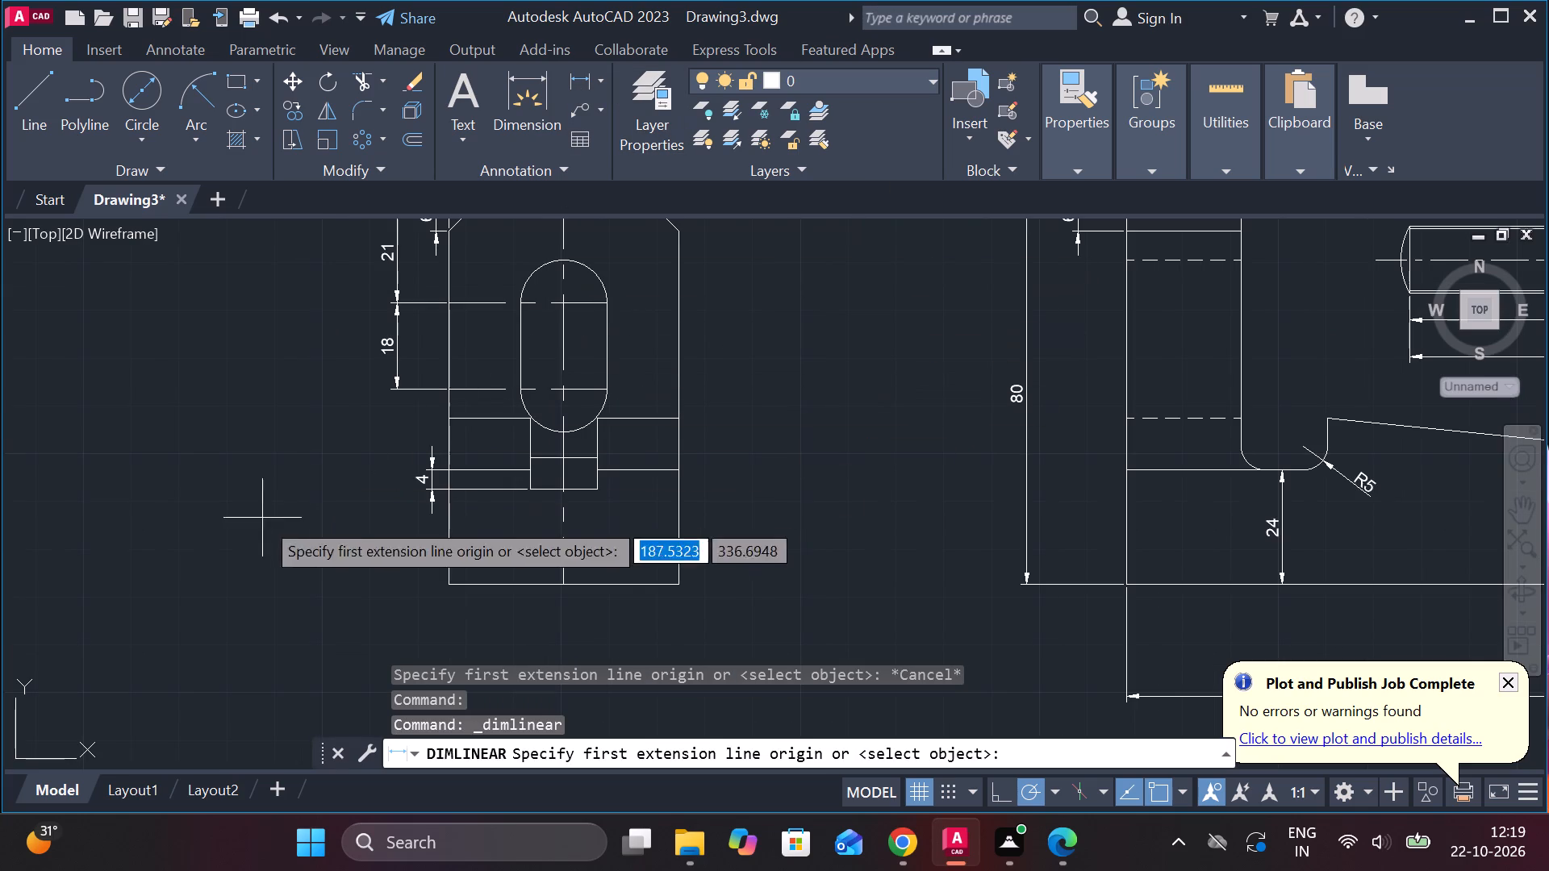
pyautogui.click(456, 587)
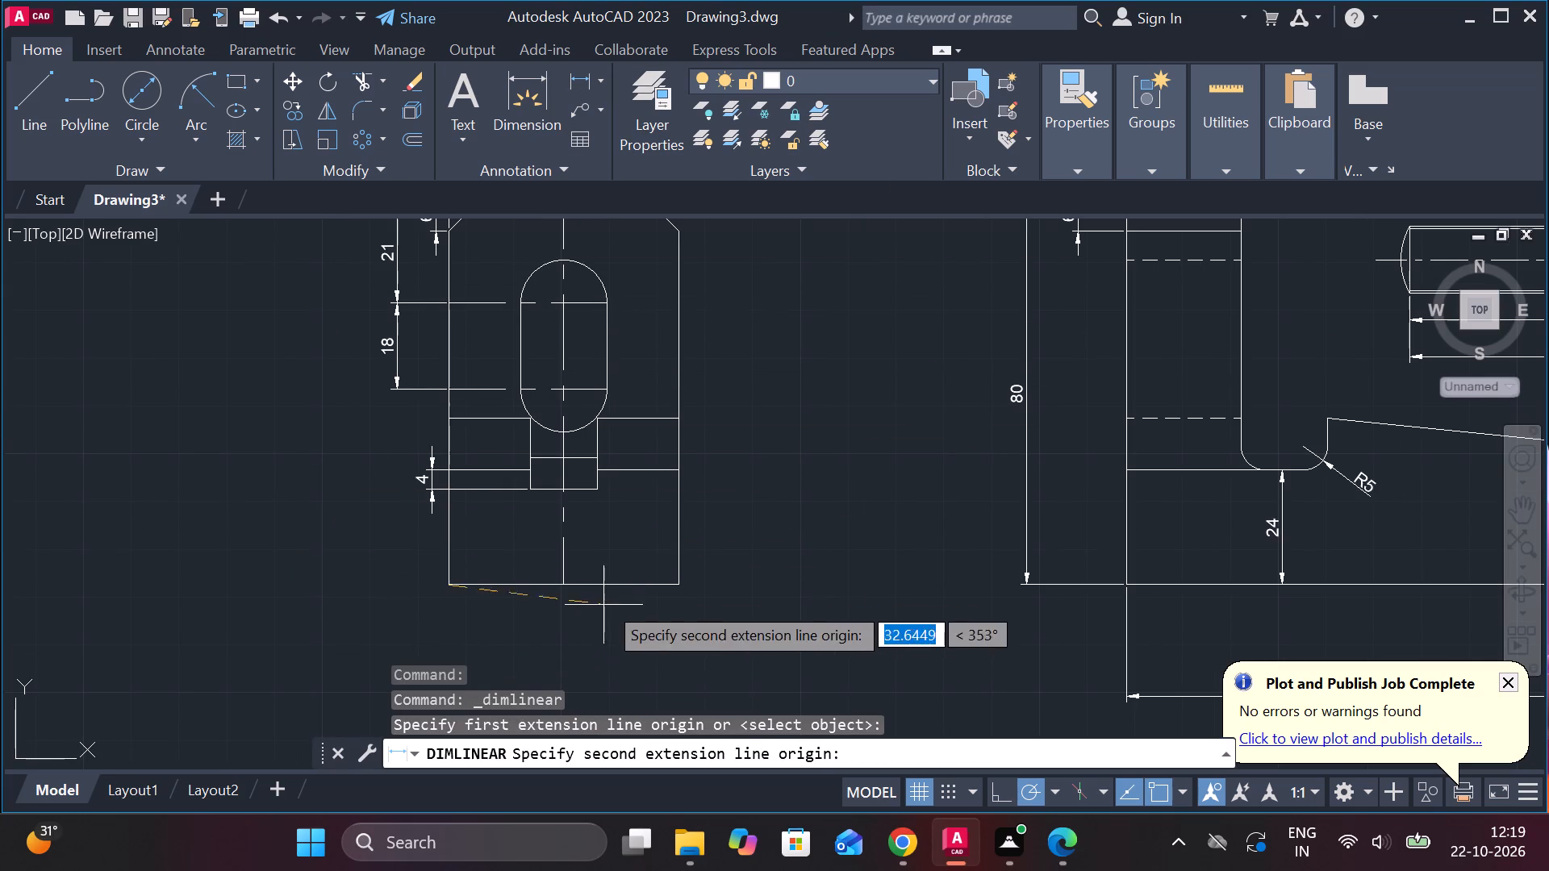
pyautogui.click(678, 586)
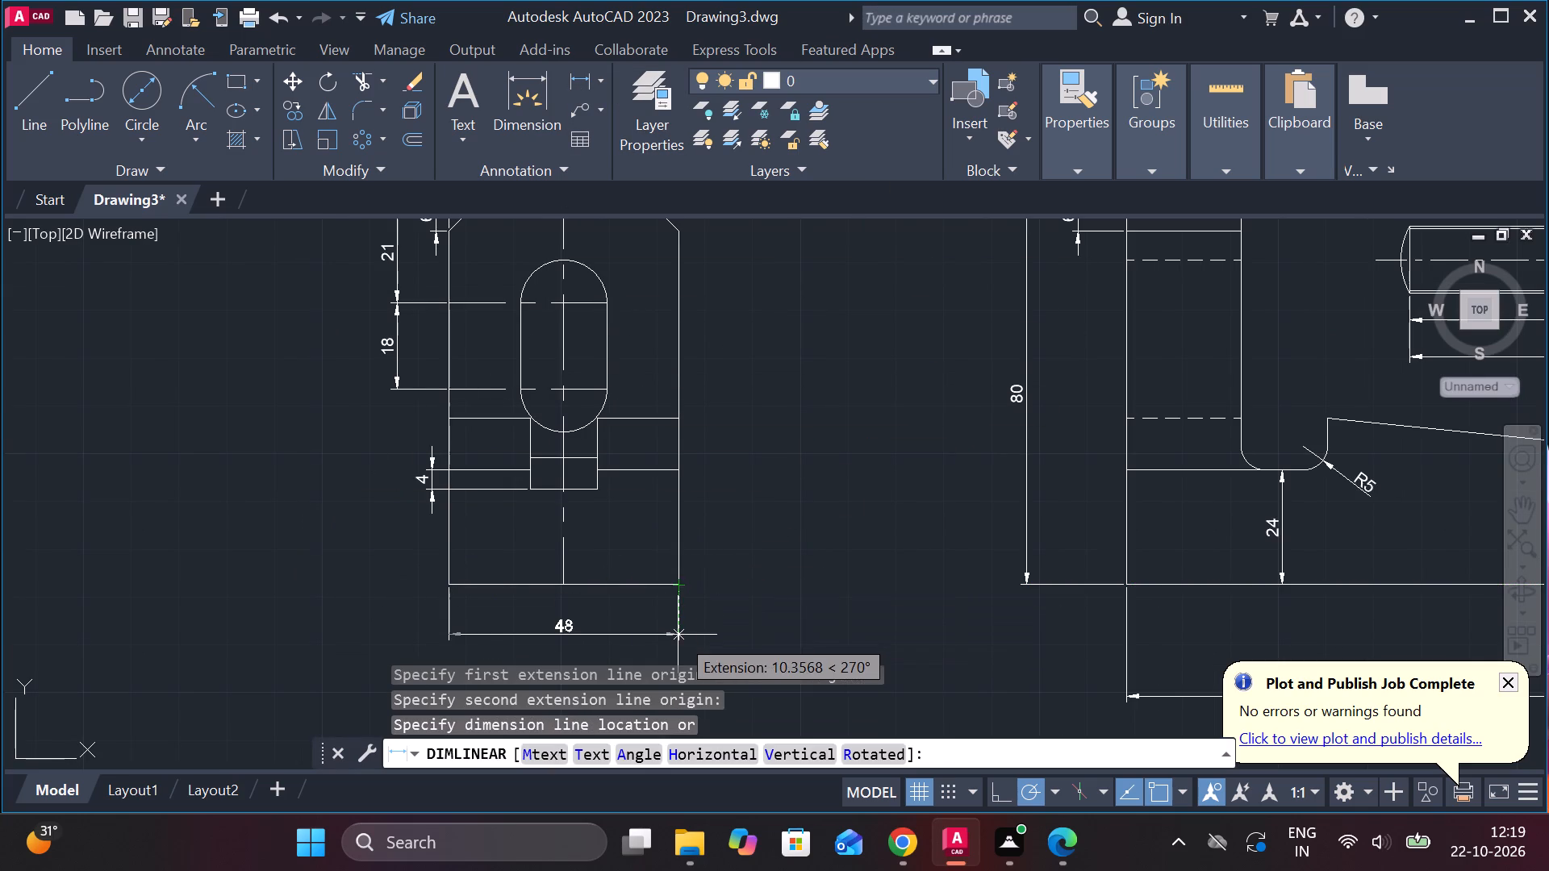
pyautogui.click(678, 635)
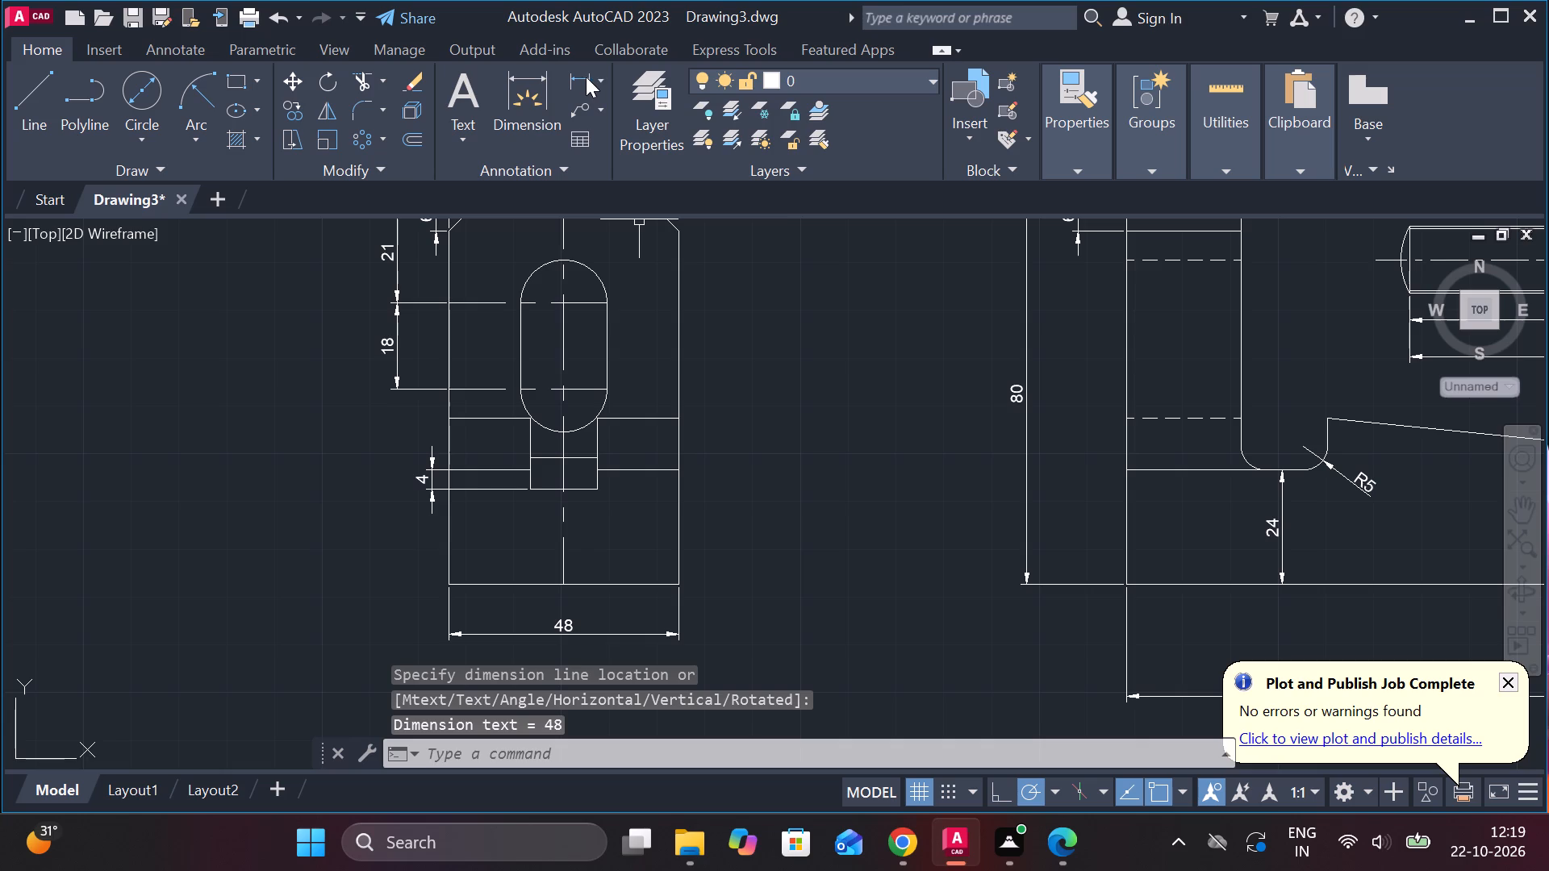
# Dimension the slot's width horizontally between its straight sides, with the dimension line inside the slot.
pyautogui.click(582, 81)
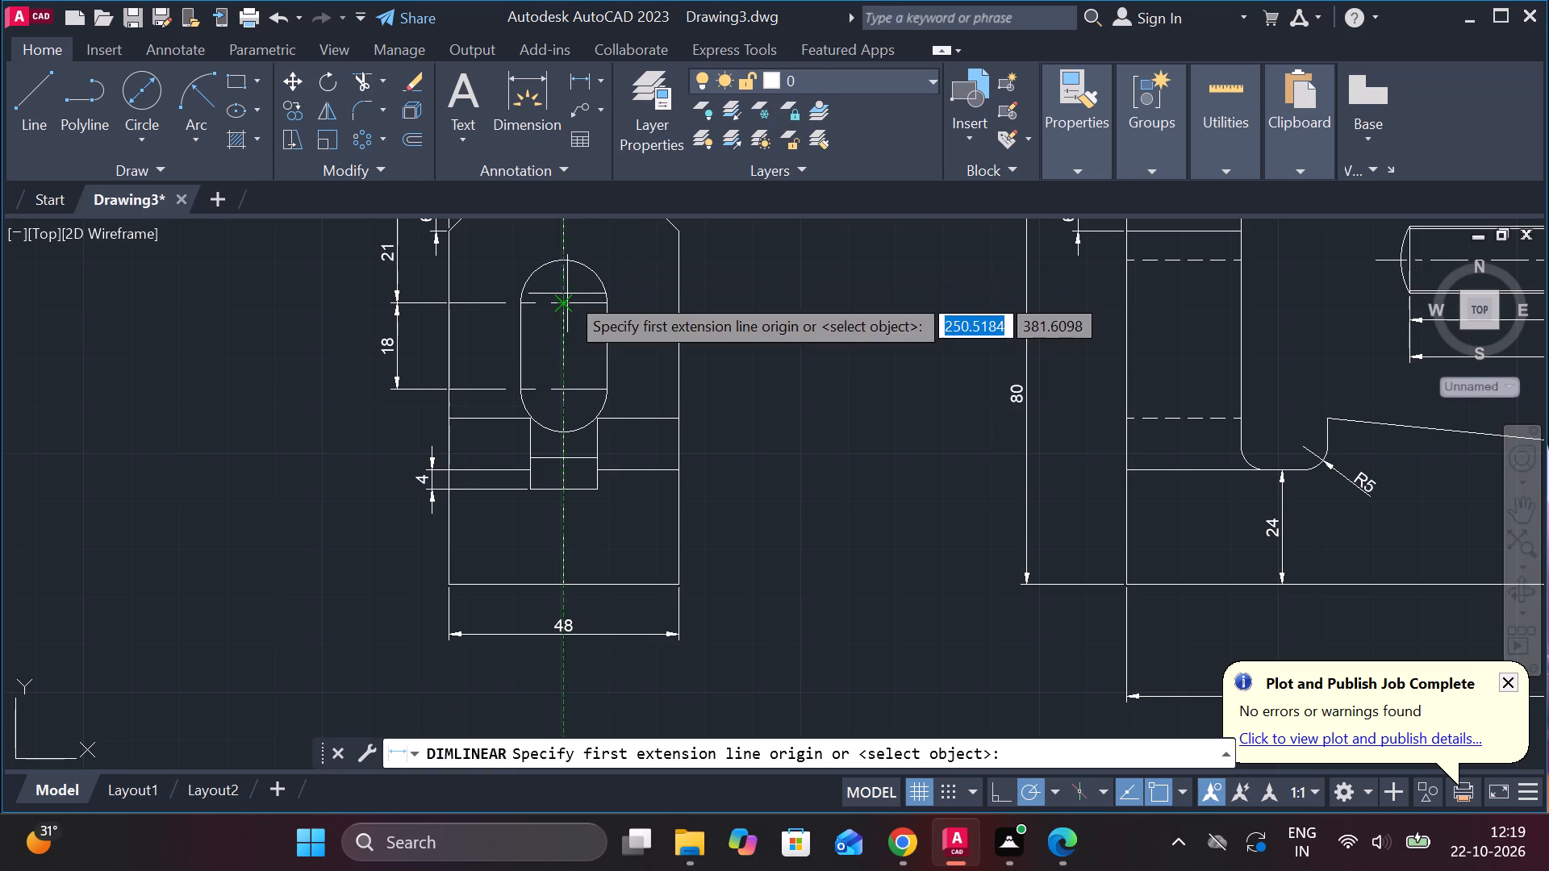
pyautogui.click(521, 354)
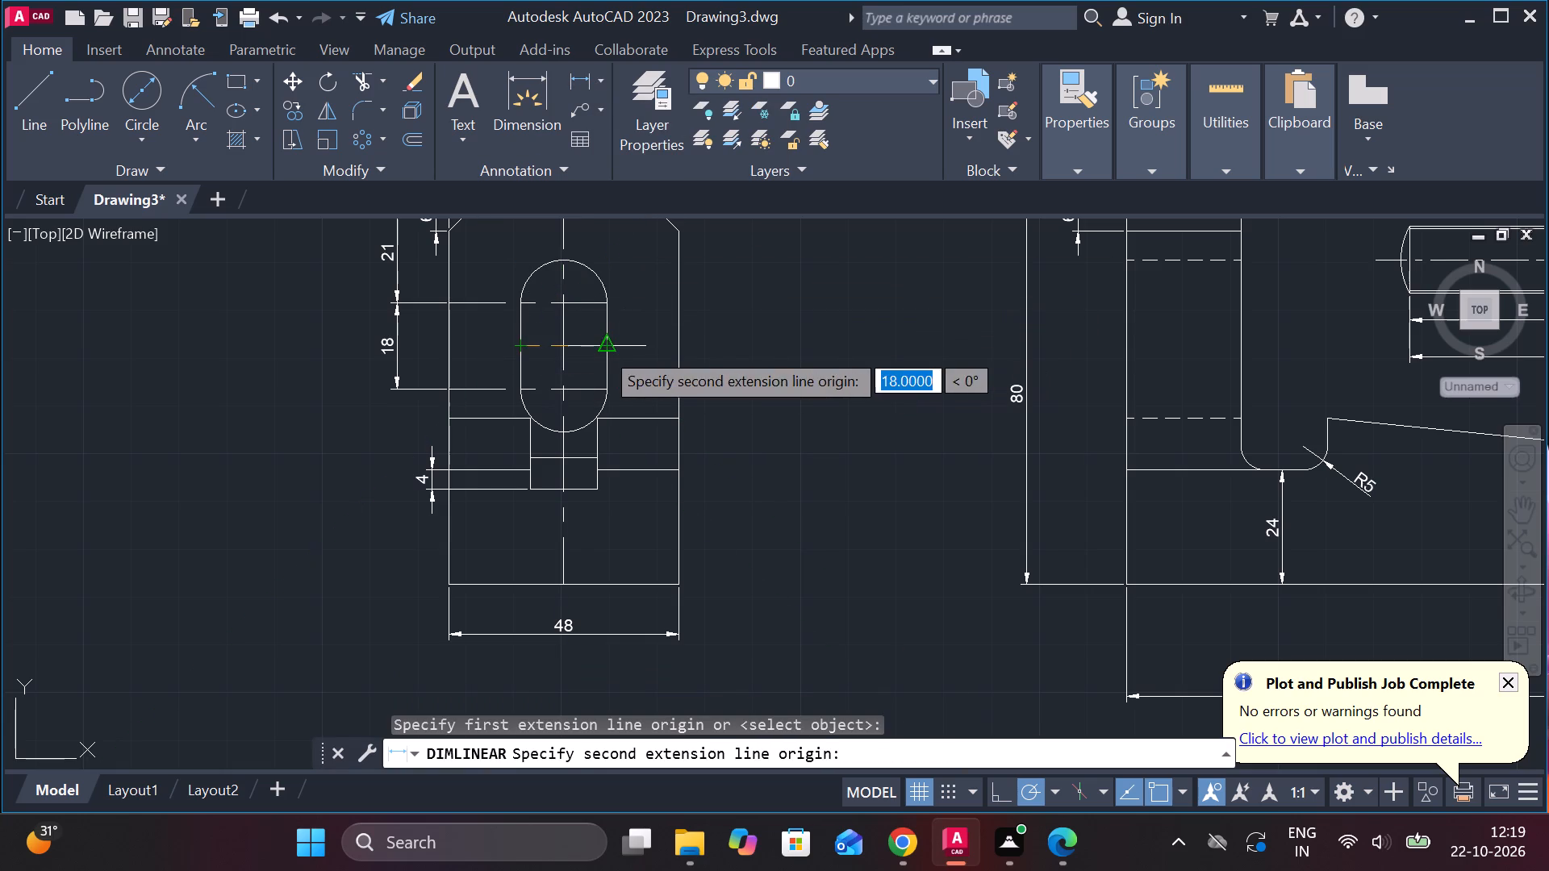
pyautogui.click(602, 348)
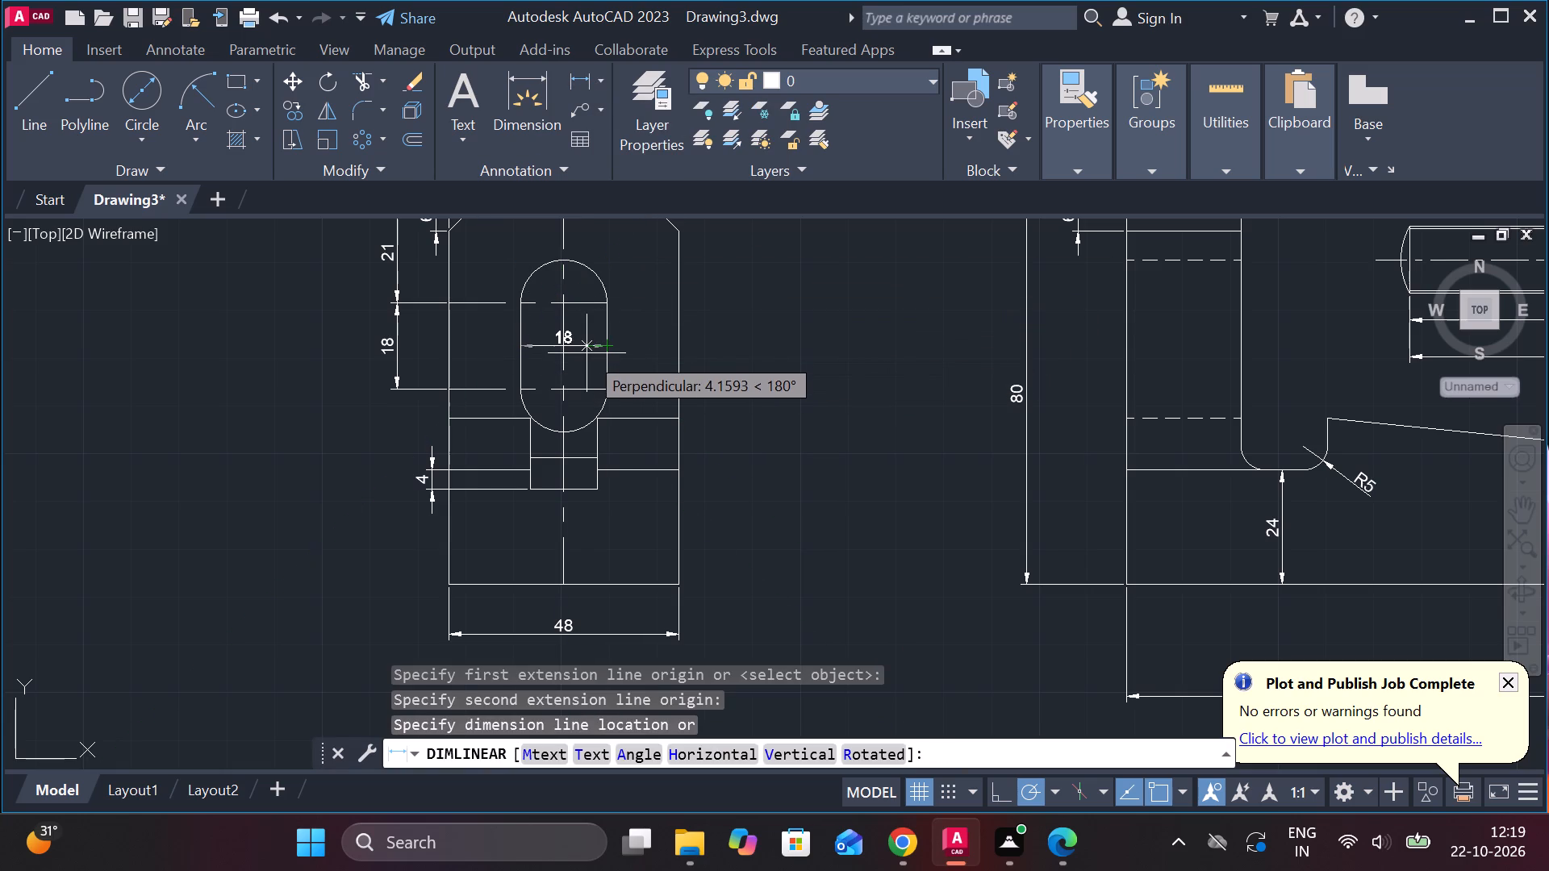
pyautogui.click(587, 354)
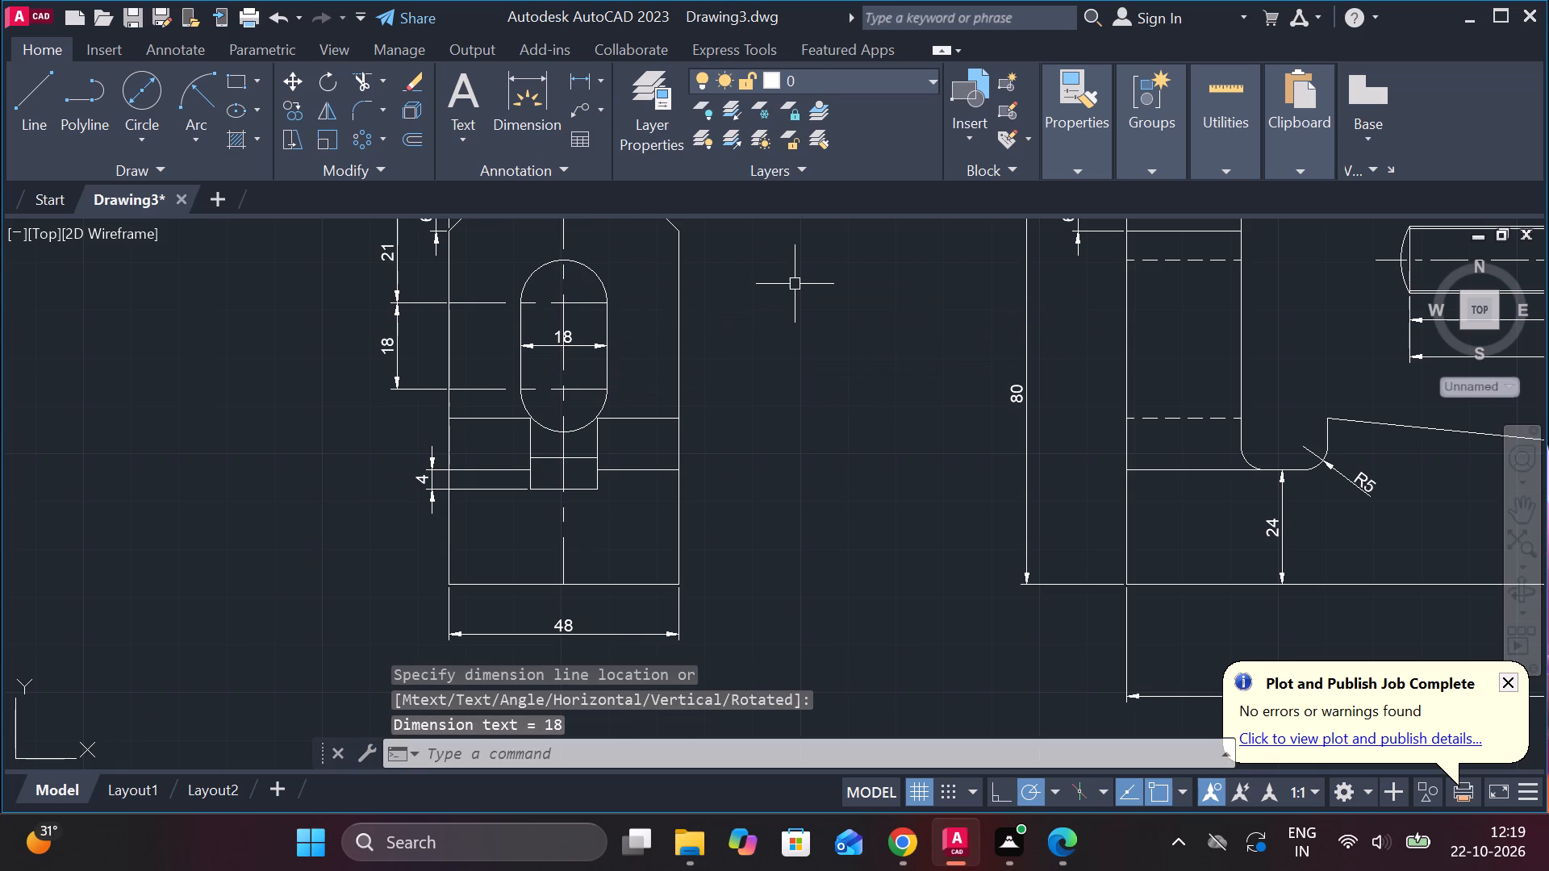
# Draw a closed 150 by 48 line rectangle about 56 units below the L-shaped view, aligned with its left edge.
pyautogui.scroll(-3, 783, 322)
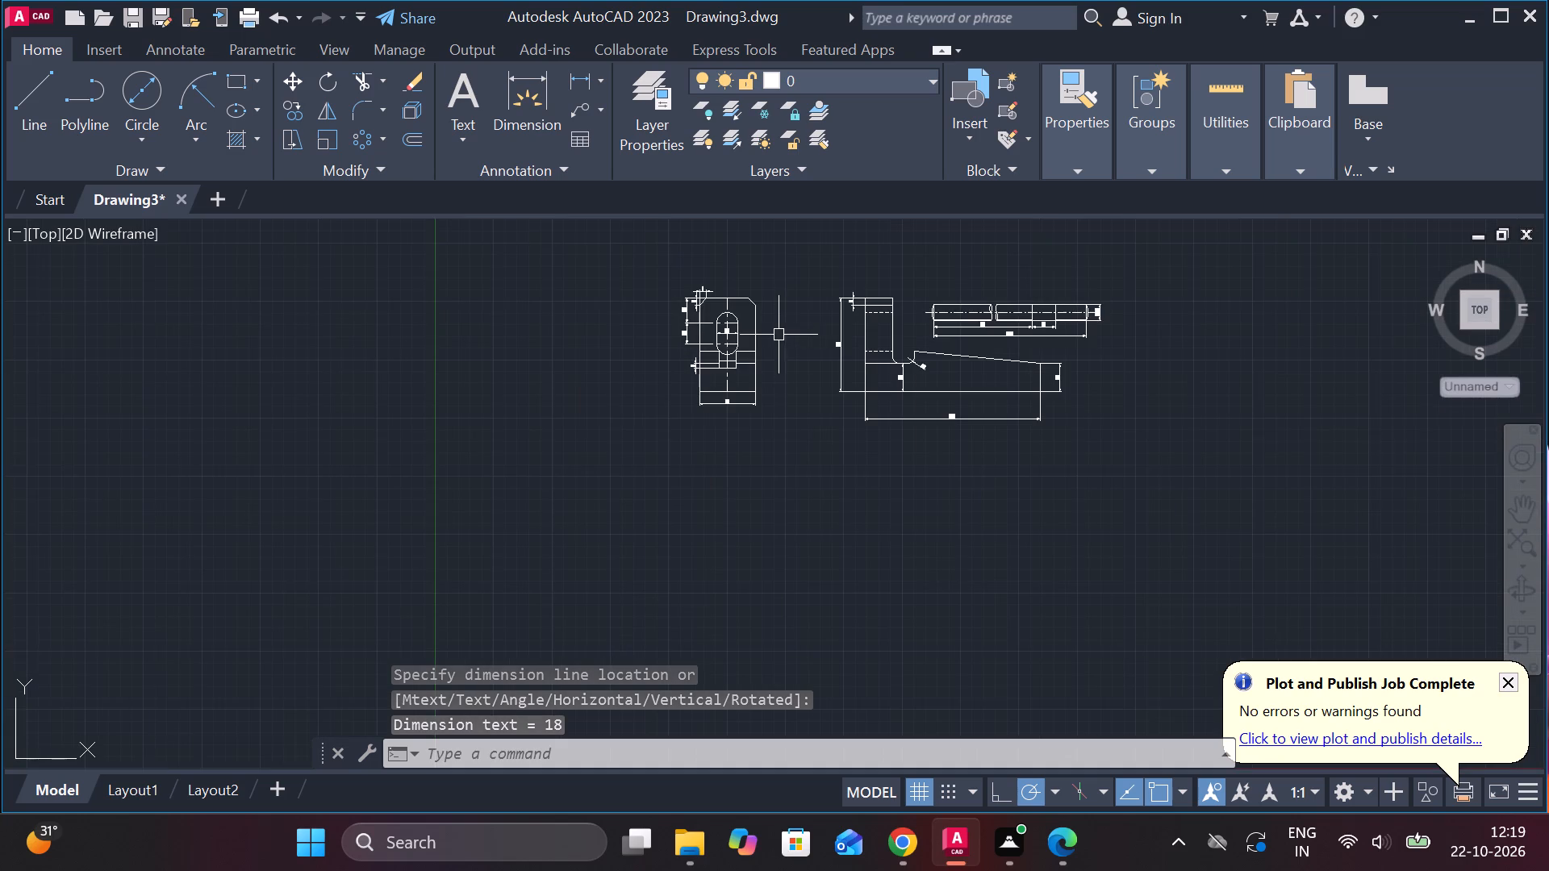
pyautogui.scroll(2, 1148, 340)
pyautogui.scroll(-1, 1148, 340)
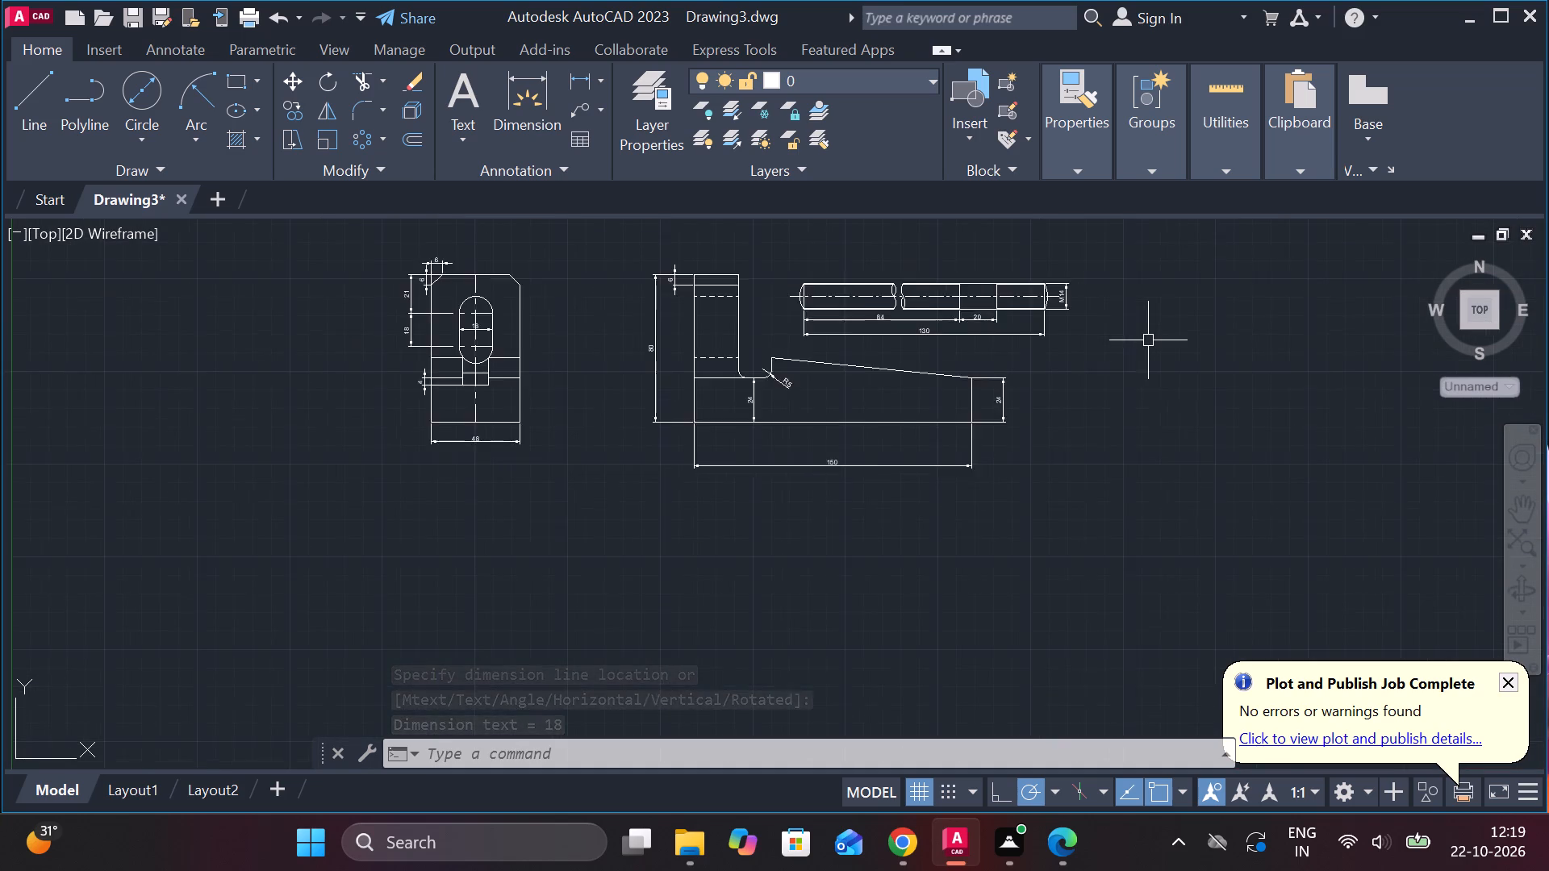
pyautogui.scroll(-1, 1148, 340)
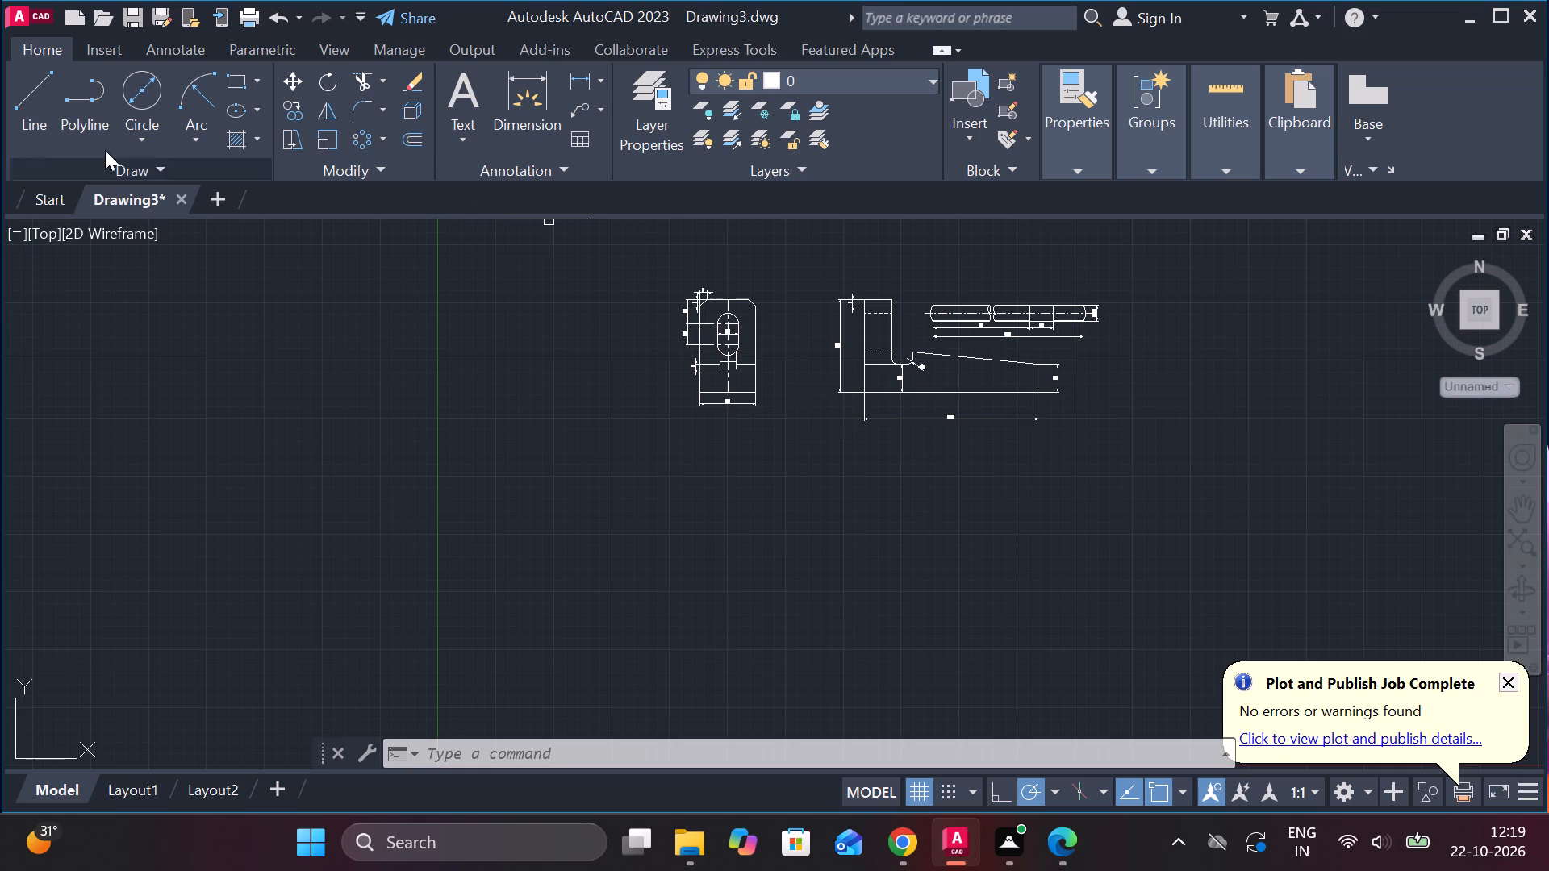
pyautogui.click(24, 107)
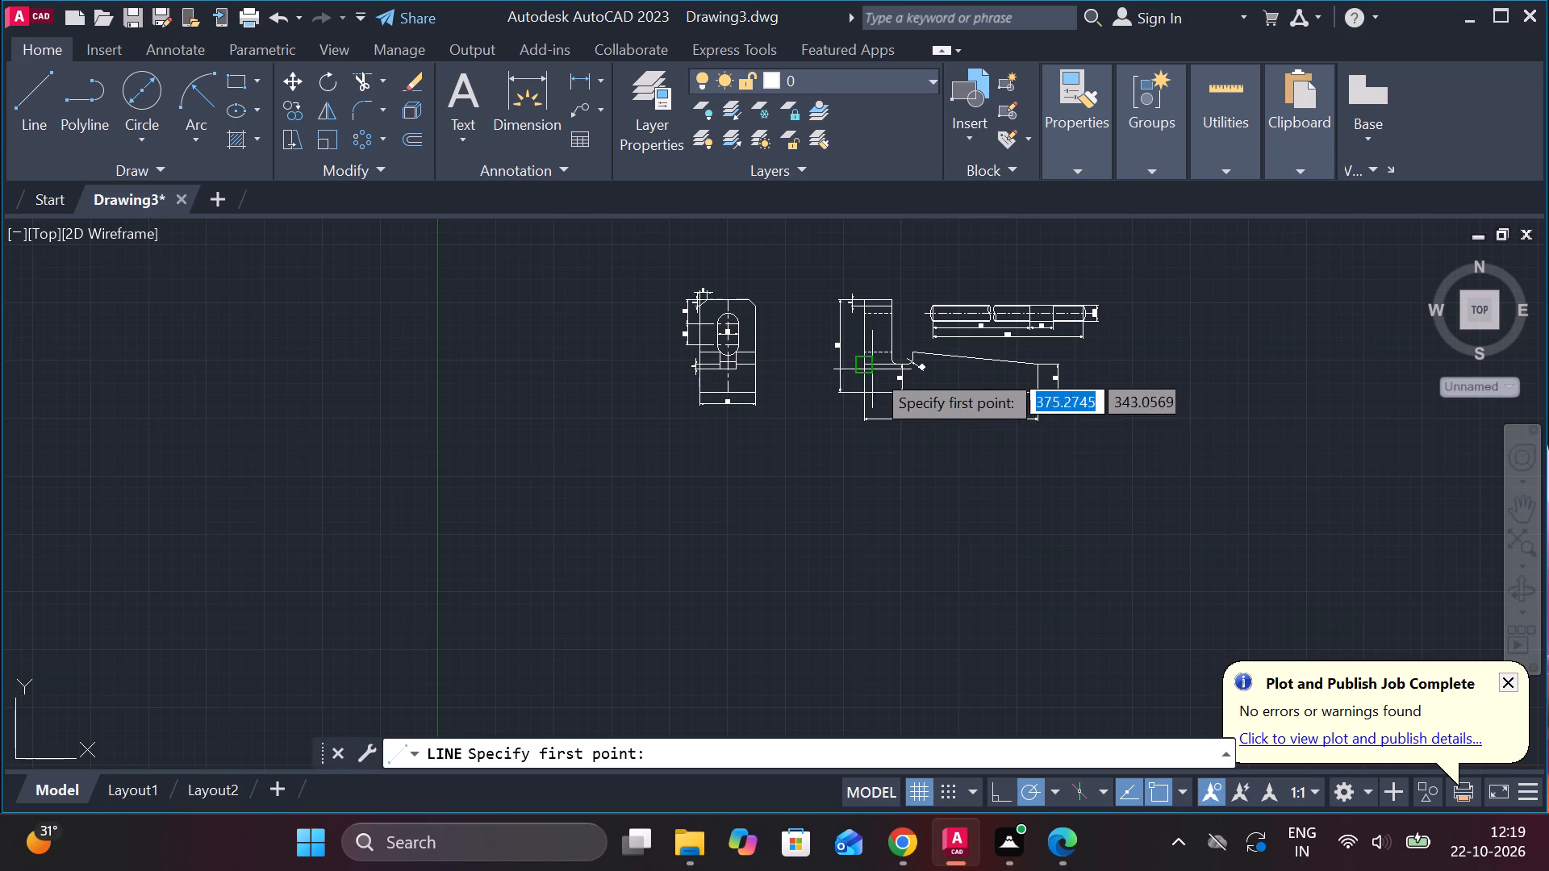
pyautogui.click(865, 456)
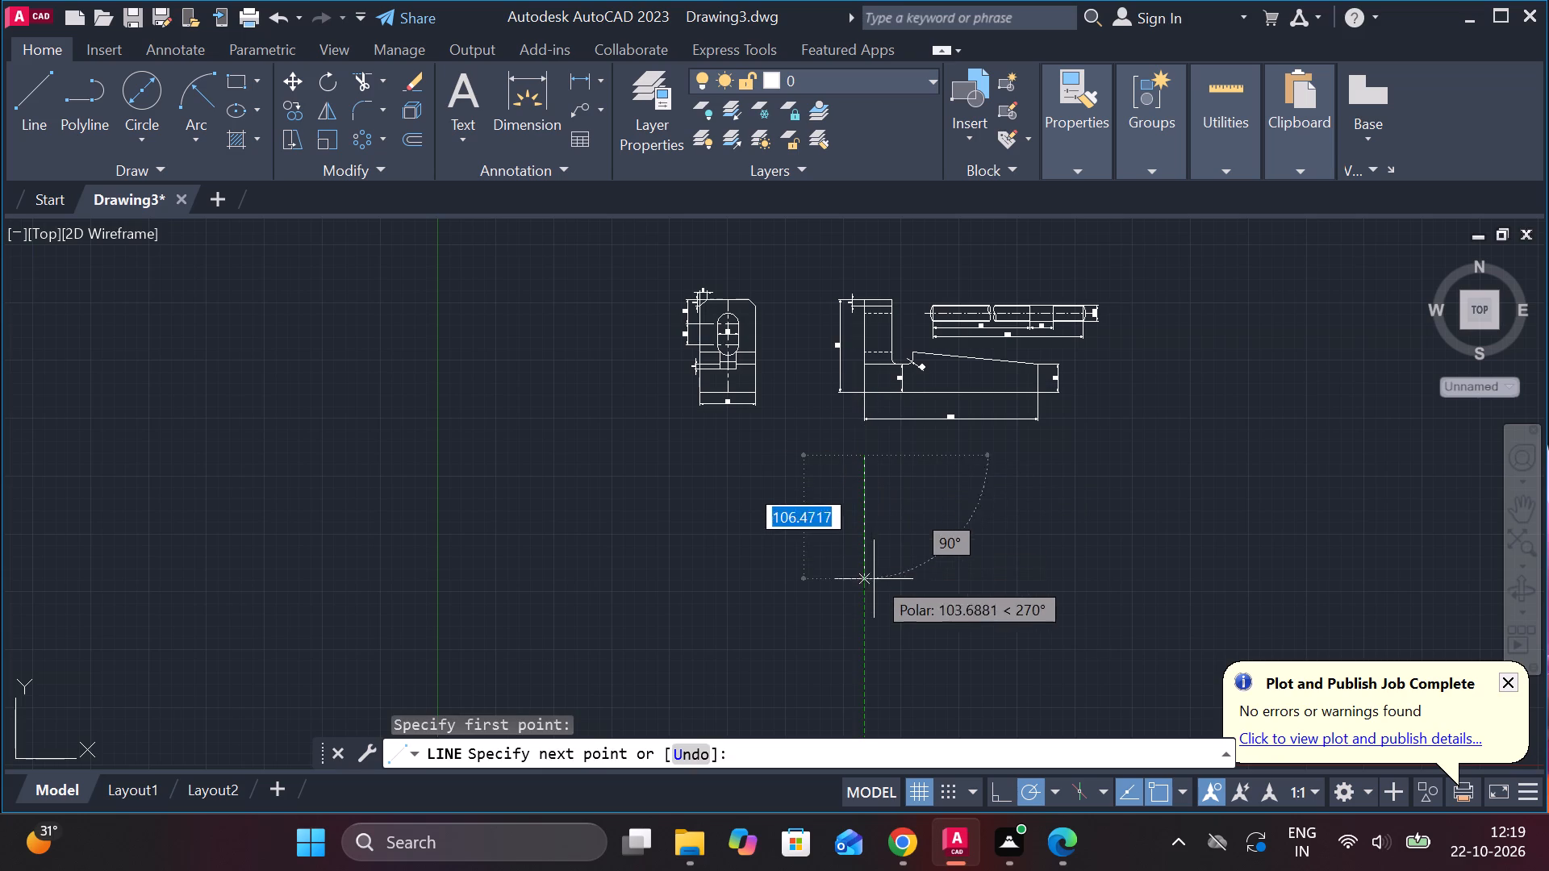
pyautogui.press('4')
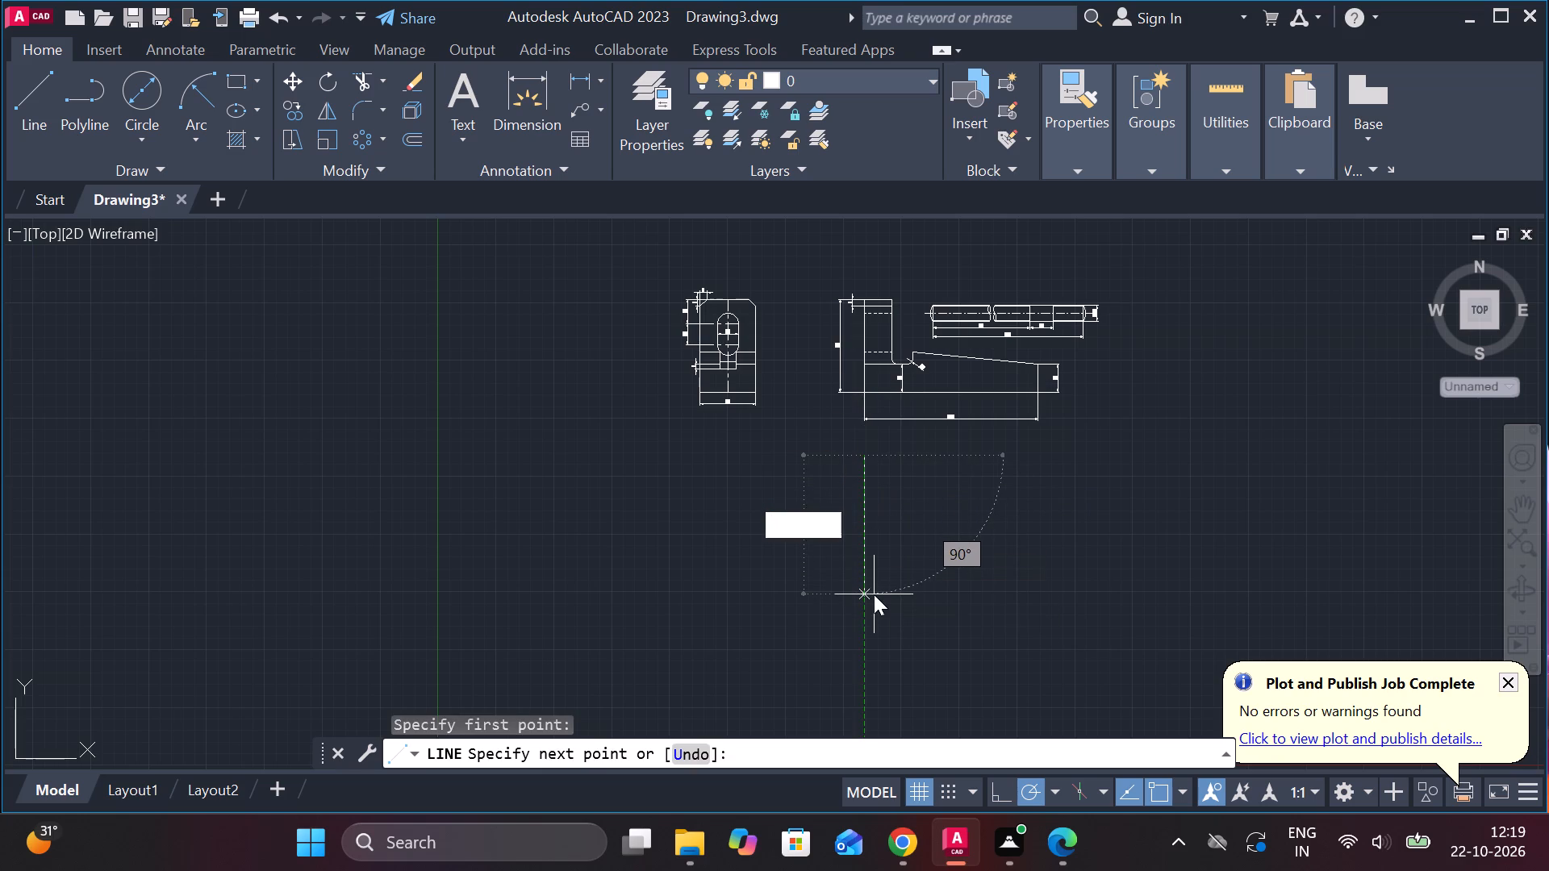
pyautogui.press('8')
pyautogui.press('Return')
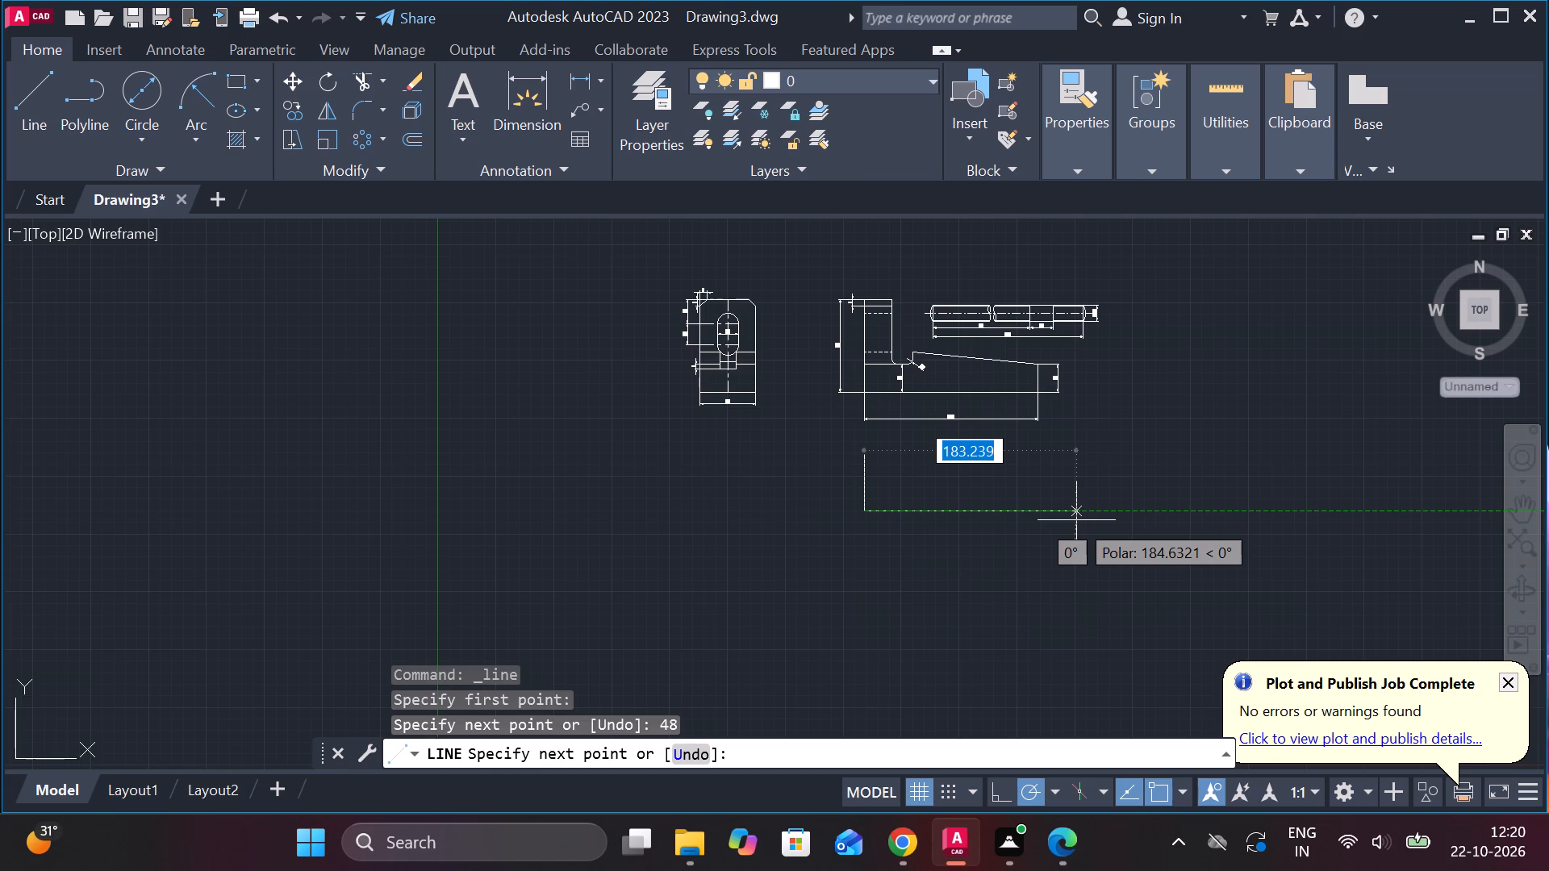
pyautogui.press('1')
pyautogui.write('50')
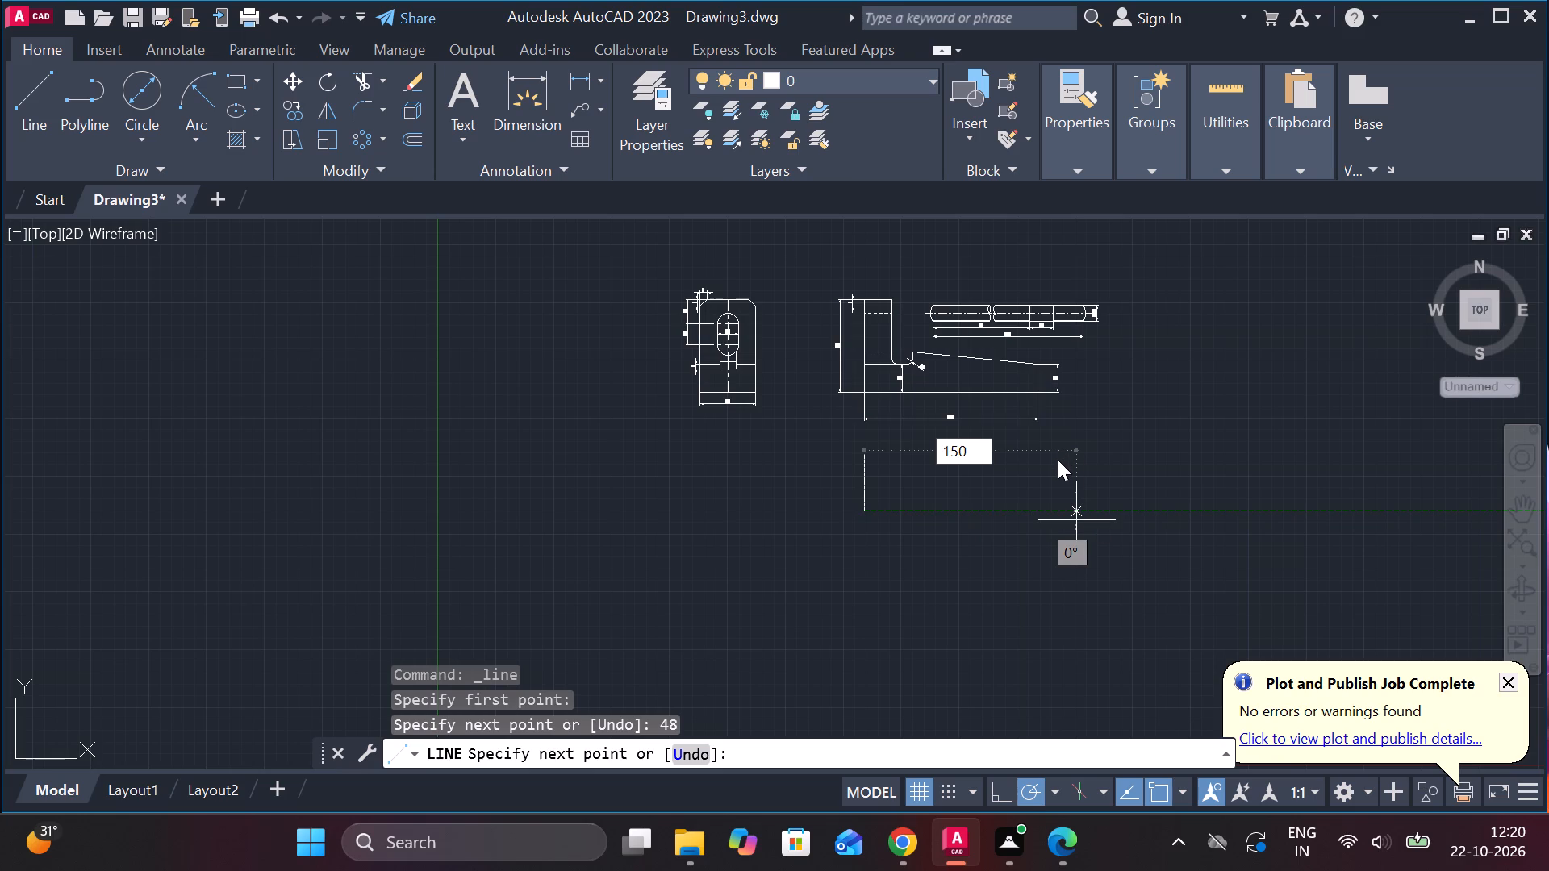
pyautogui.press('Return')
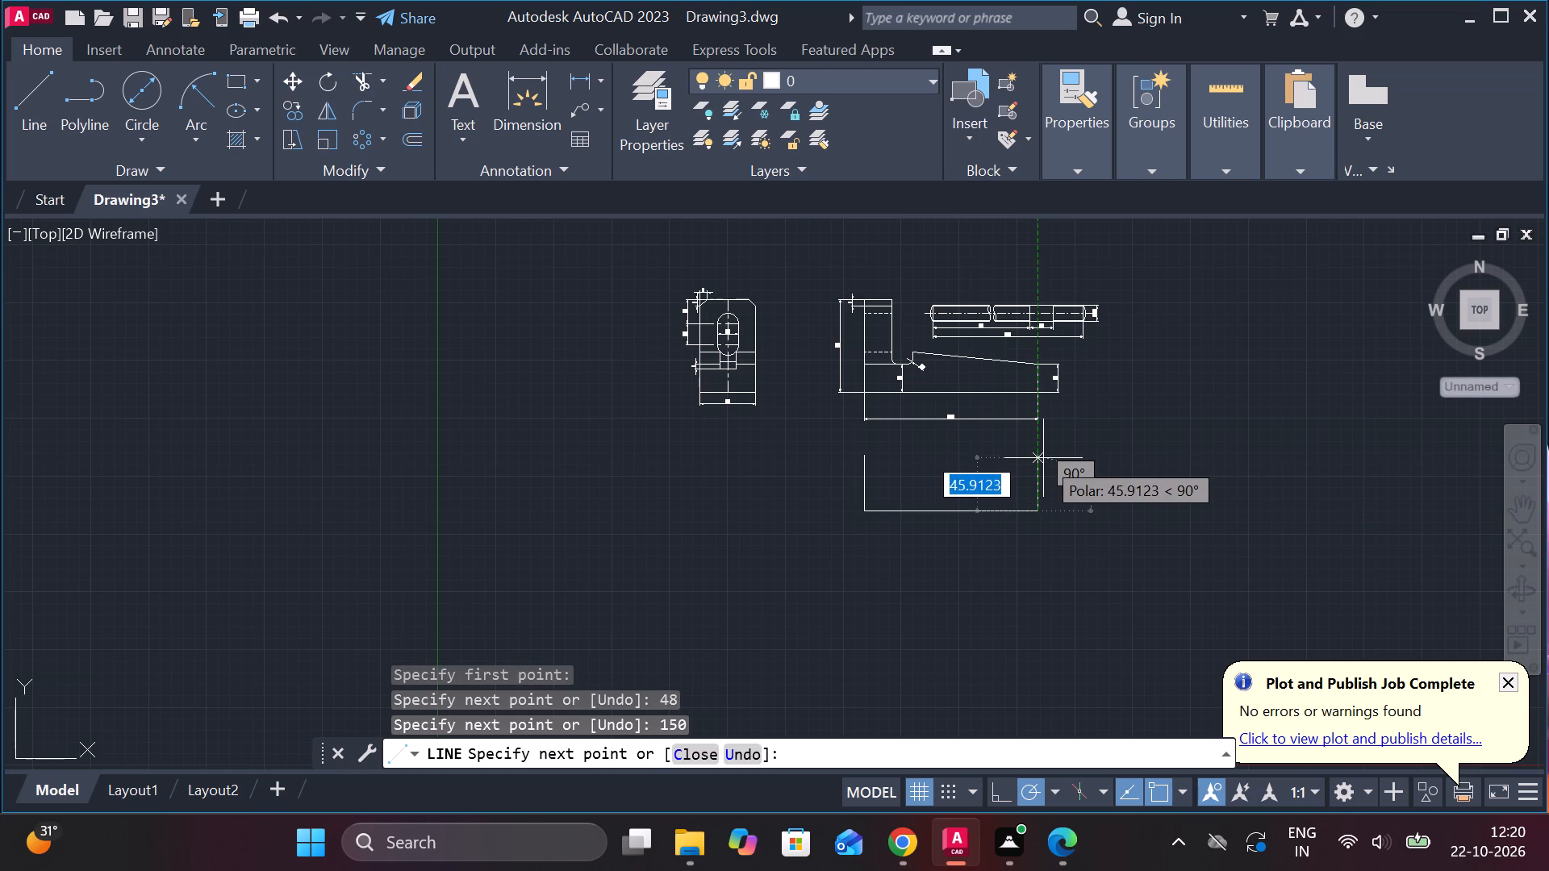
pyautogui.write('48')
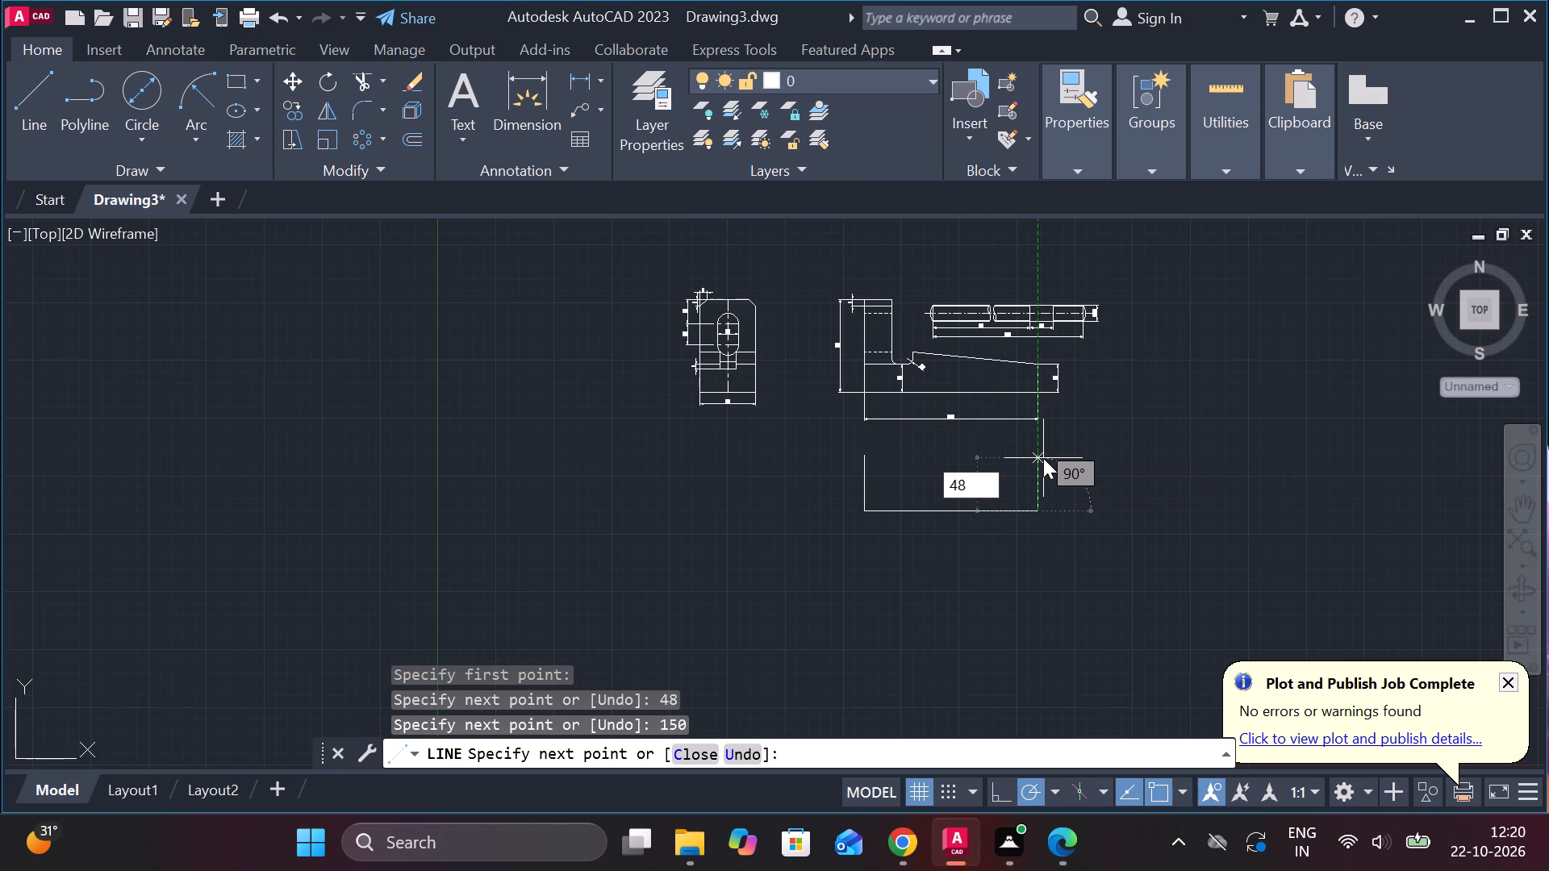
pyautogui.press('Return')
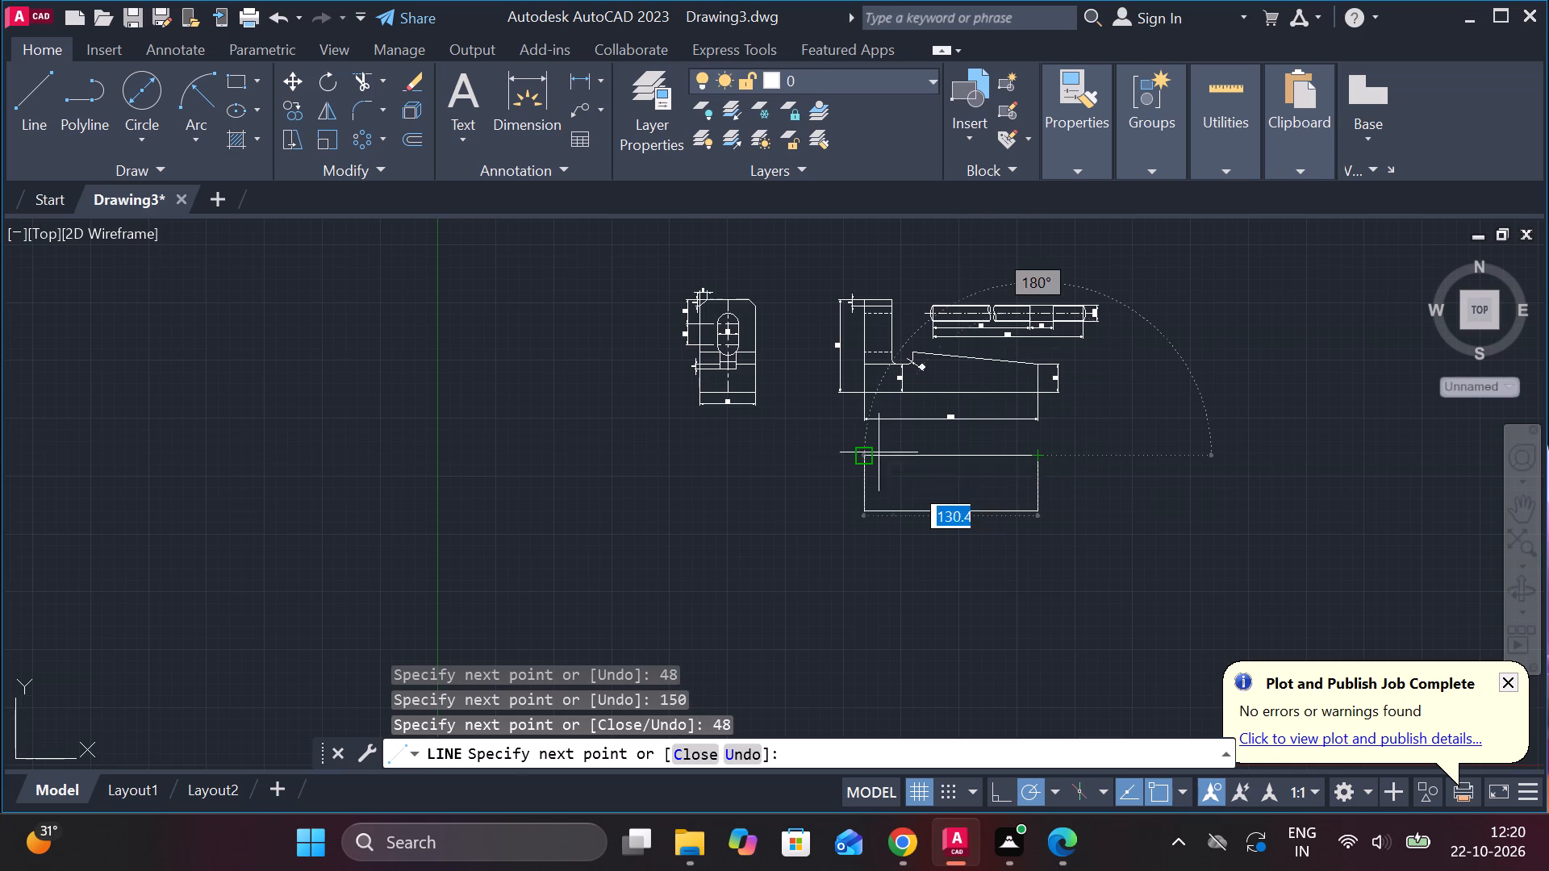
pyautogui.click(872, 453)
pyautogui.press('Escape')
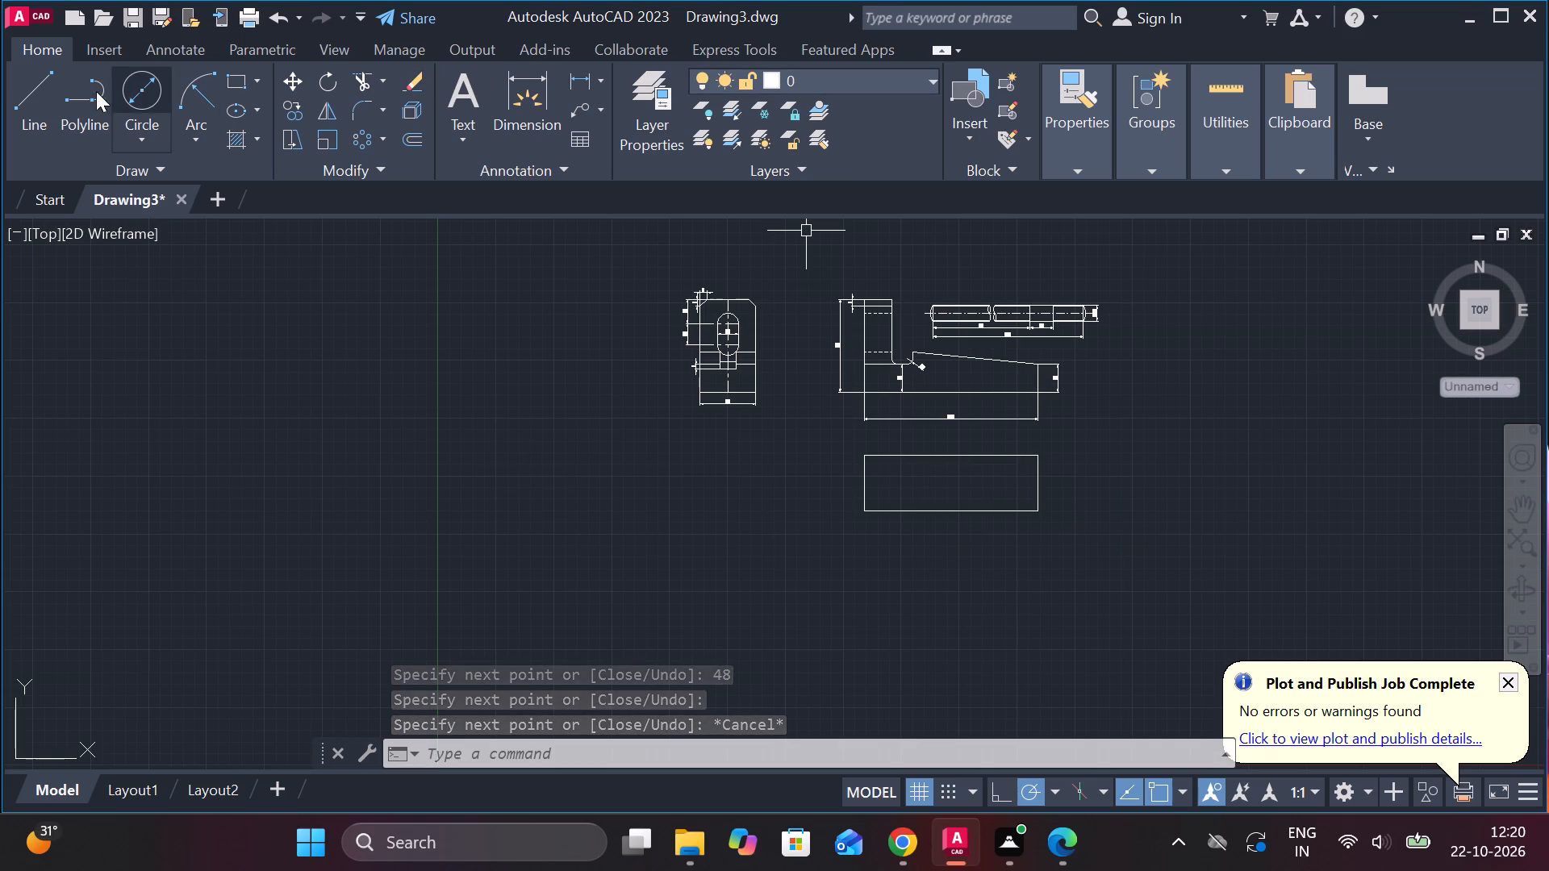
# Draw a vertical line across the new rectangle's full height, 24 units in from its left edge.
pyautogui.click(40, 106)
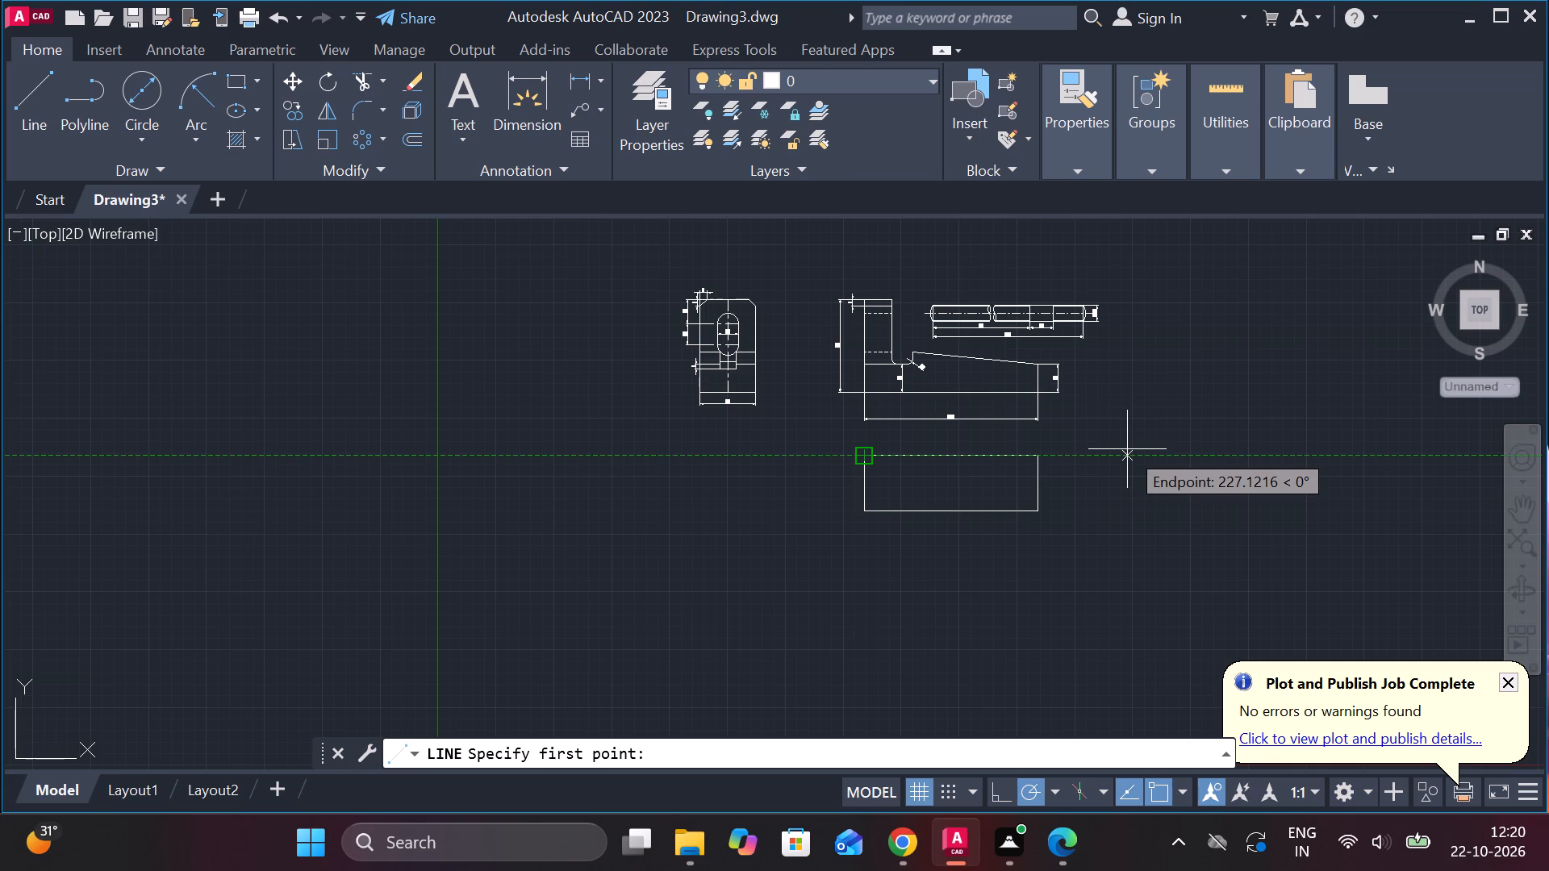
pyautogui.write('24')
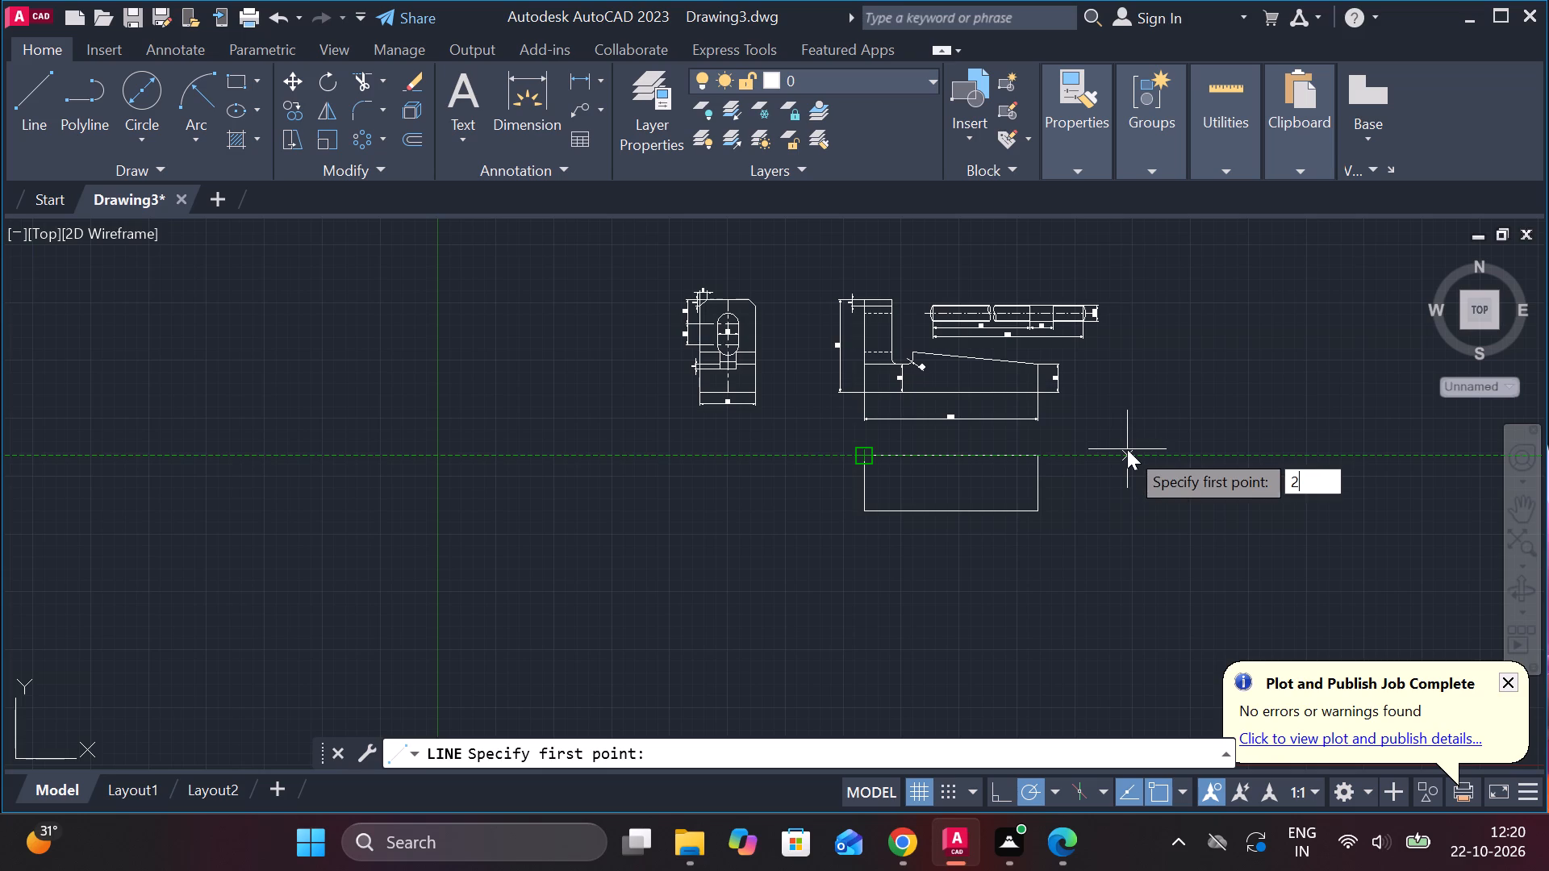
pyautogui.press('Return')
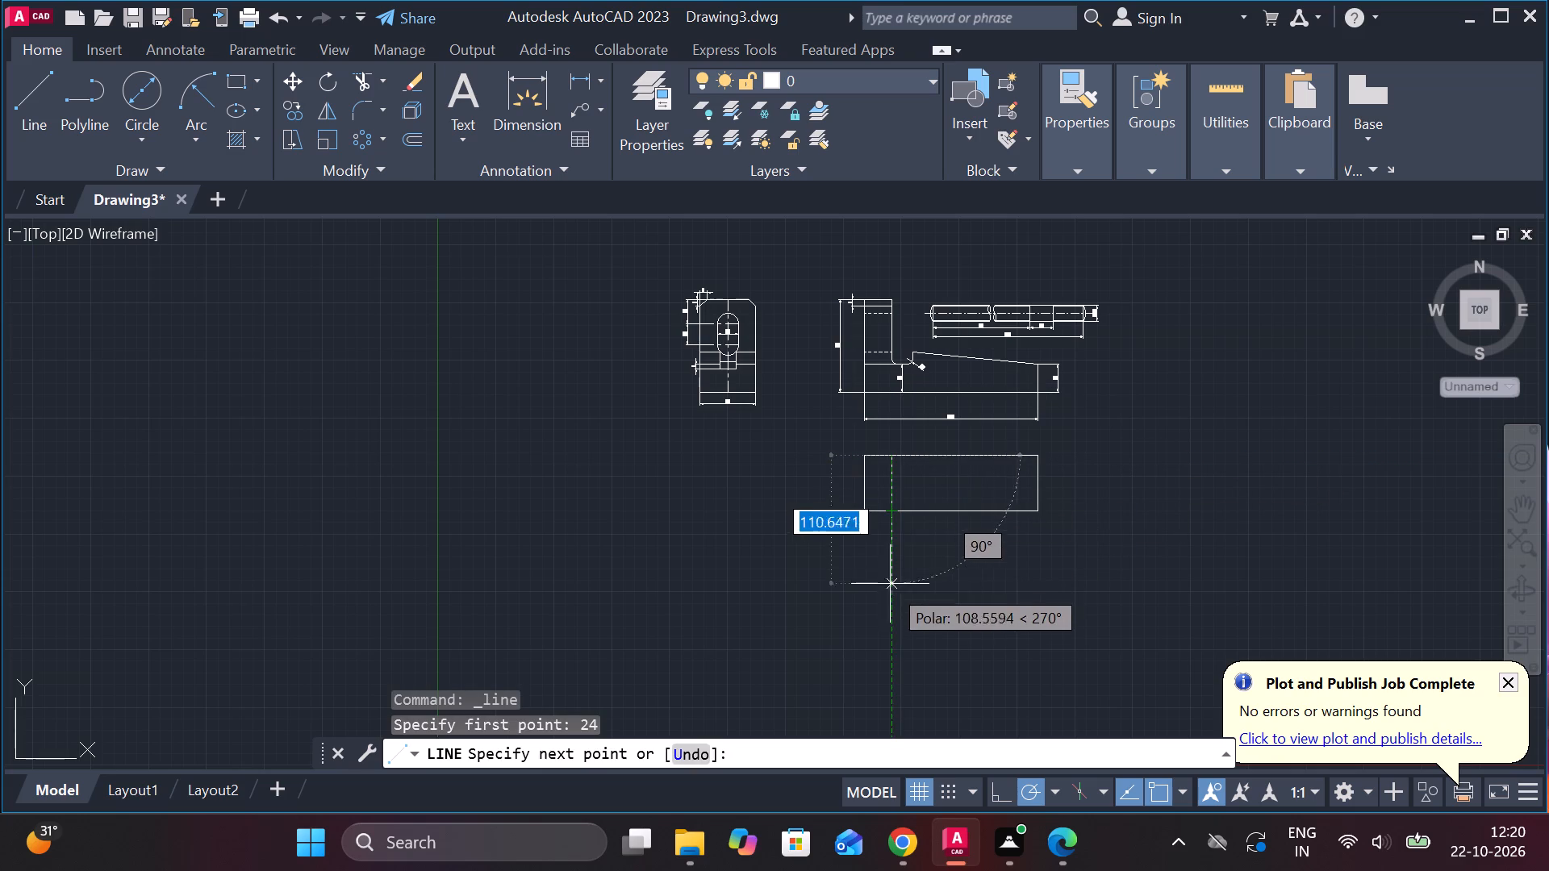
pyautogui.click(886, 504)
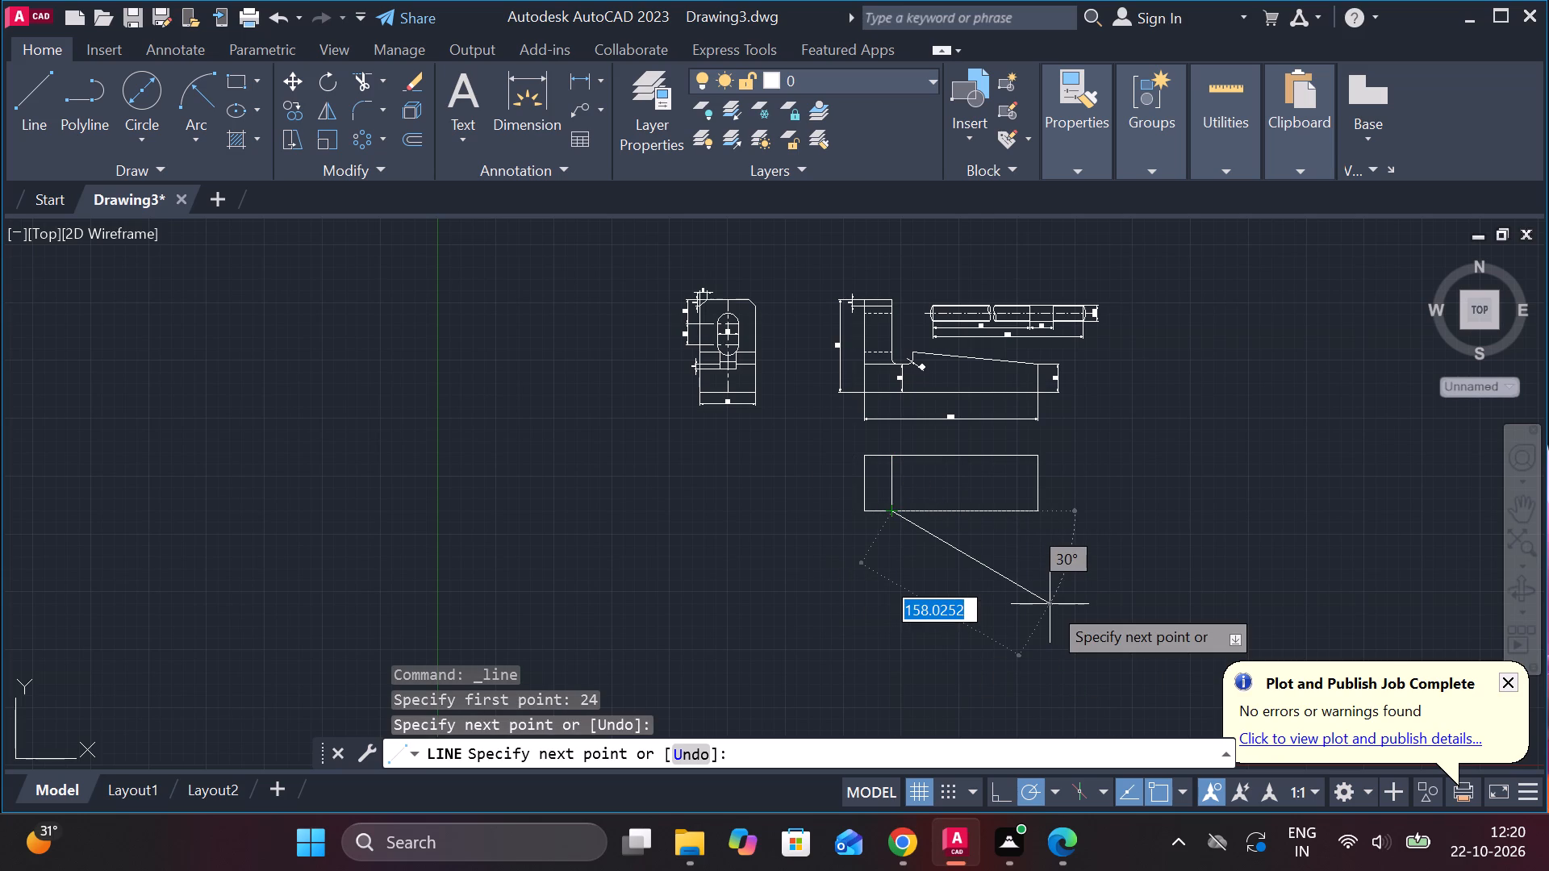
pyautogui.press('Escape')
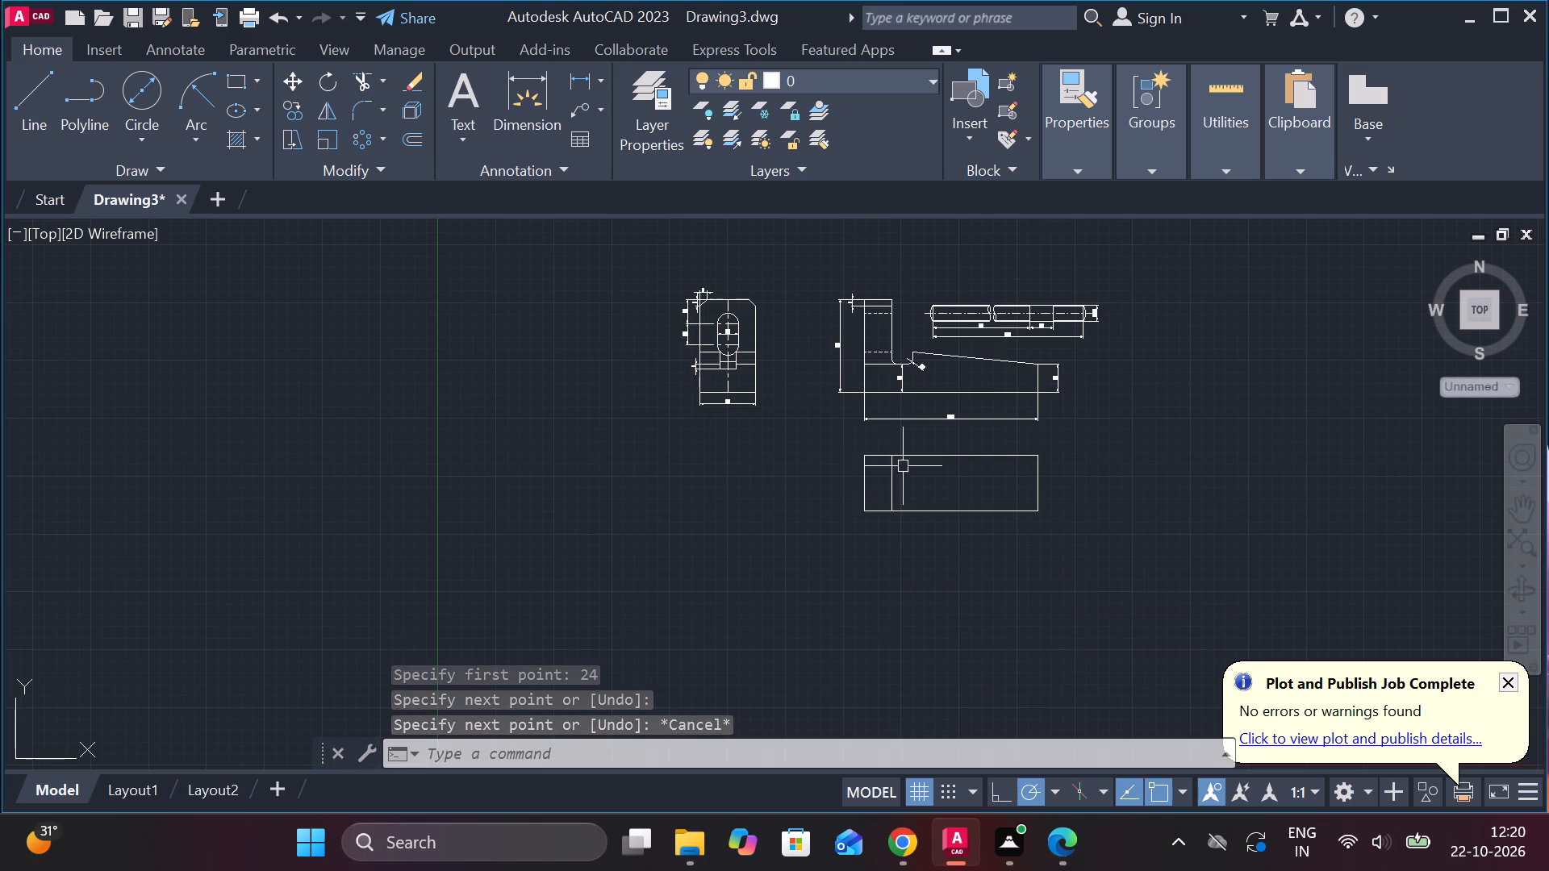
# Draw a second full-height vertical line in the rectangle, 13 units to the right of the first one.
pyautogui.click(25, 106)
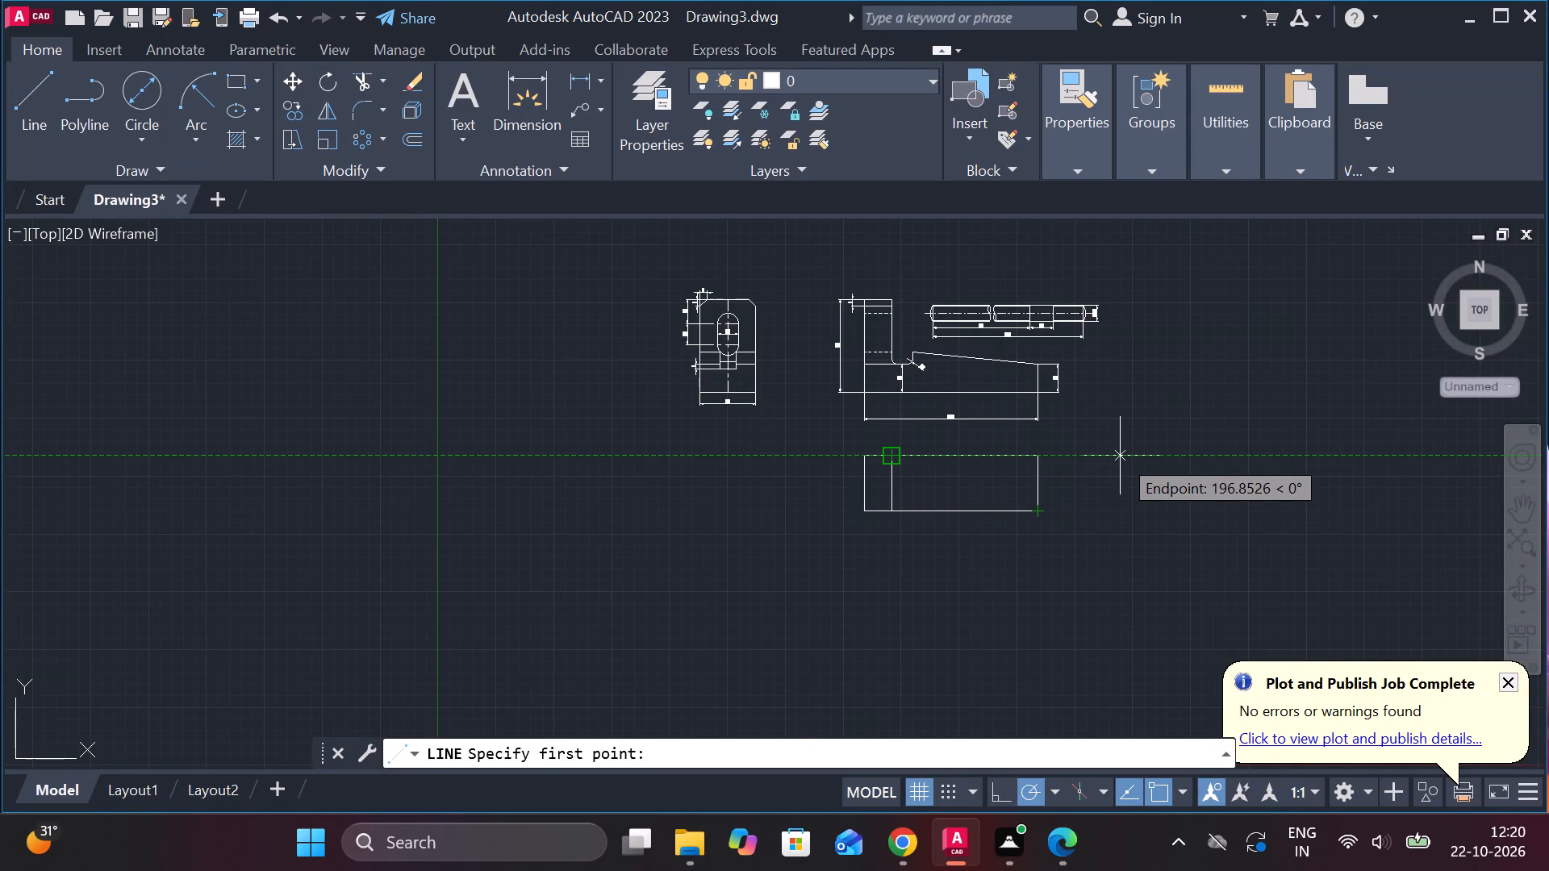
pyautogui.write('13')
pyautogui.press('Return')
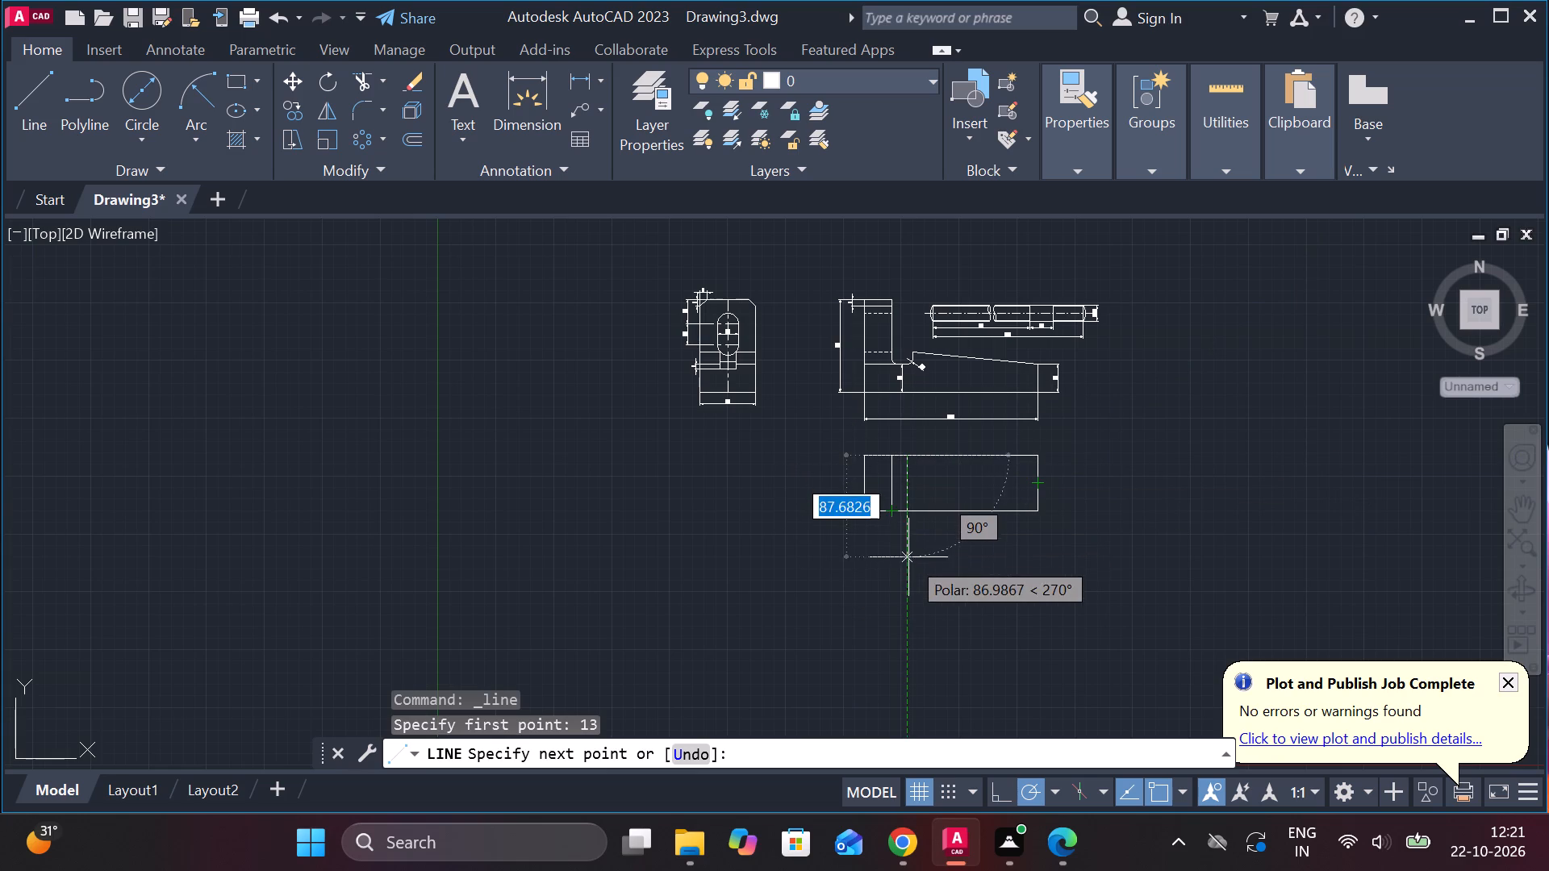
pyautogui.click(910, 516)
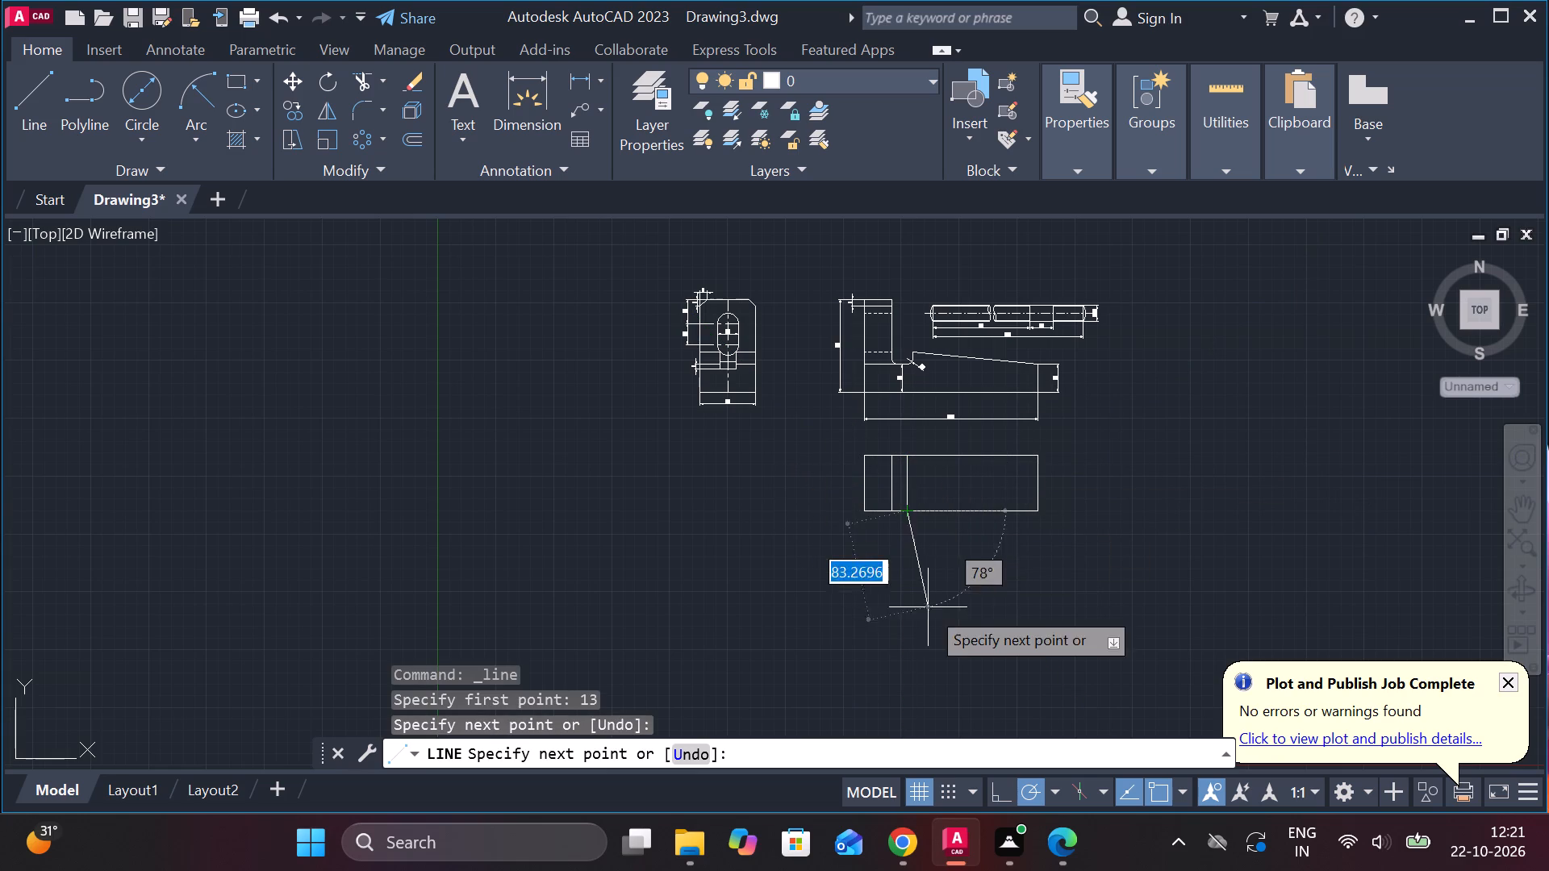
# Draw a 150-unit horizontal line across the new rectangle, joining the midpoints of its right and left edges.
pyautogui.press('Escape')
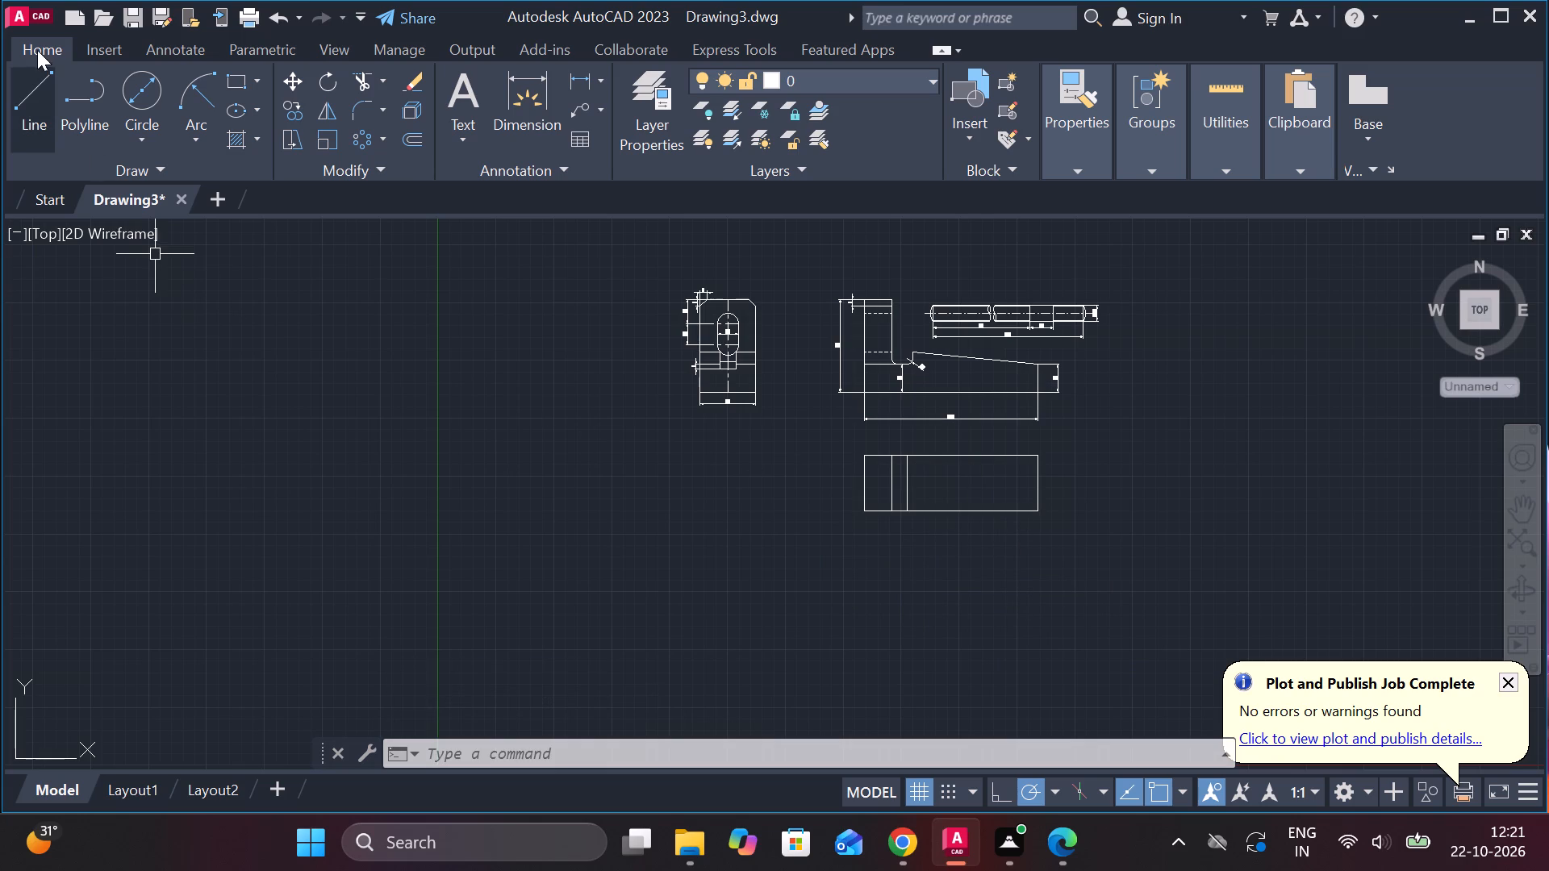
pyautogui.click(37, 76)
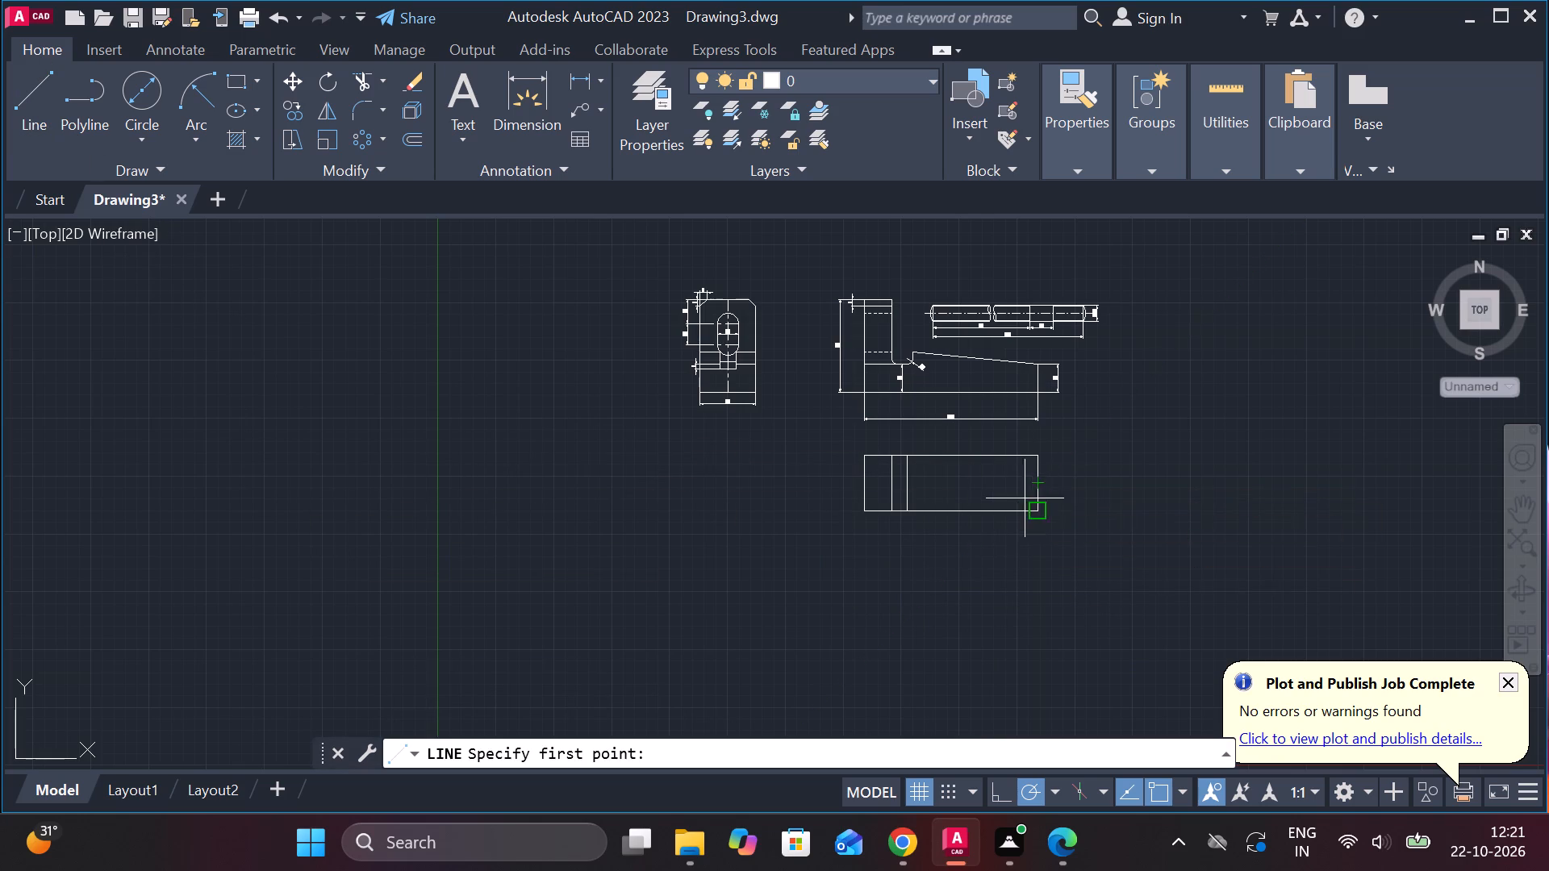
pyautogui.scroll(2, 1025, 498)
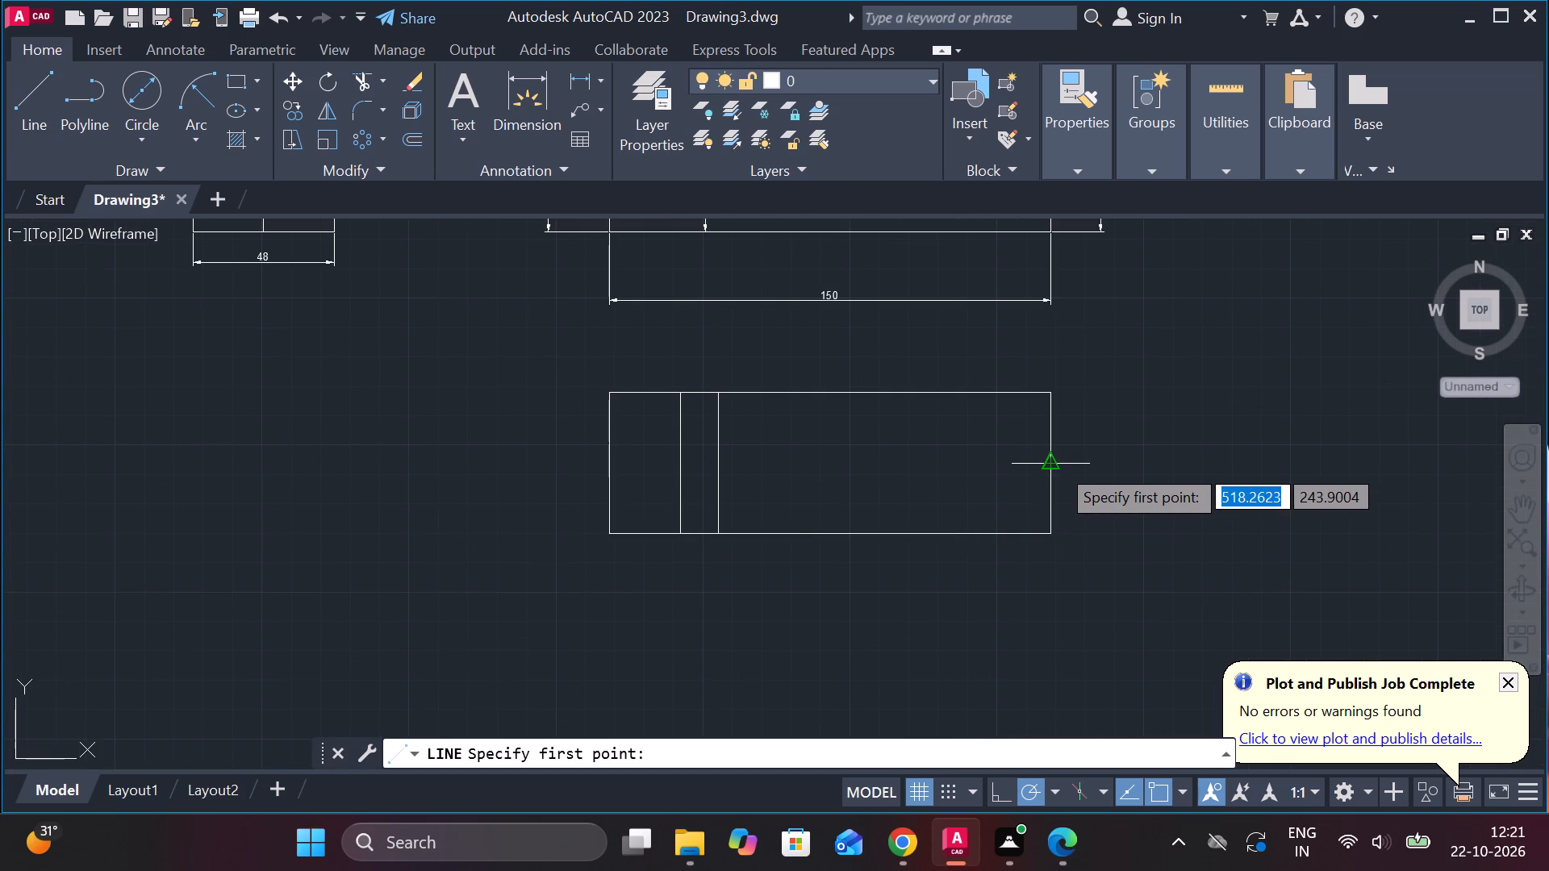
pyautogui.click(1058, 465)
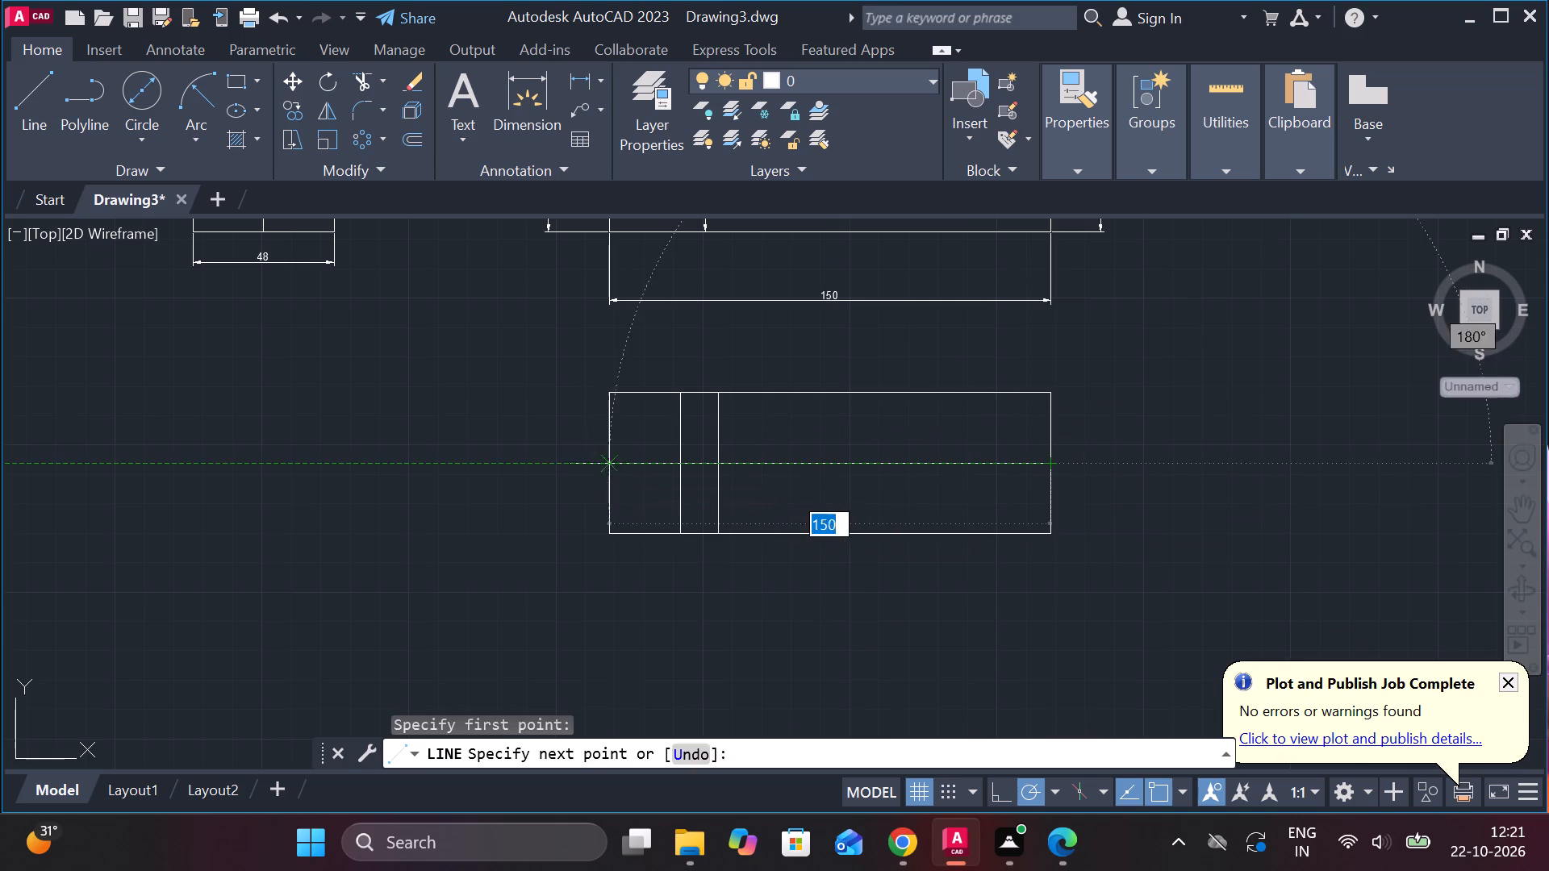
pyautogui.doubleClick(616, 467)
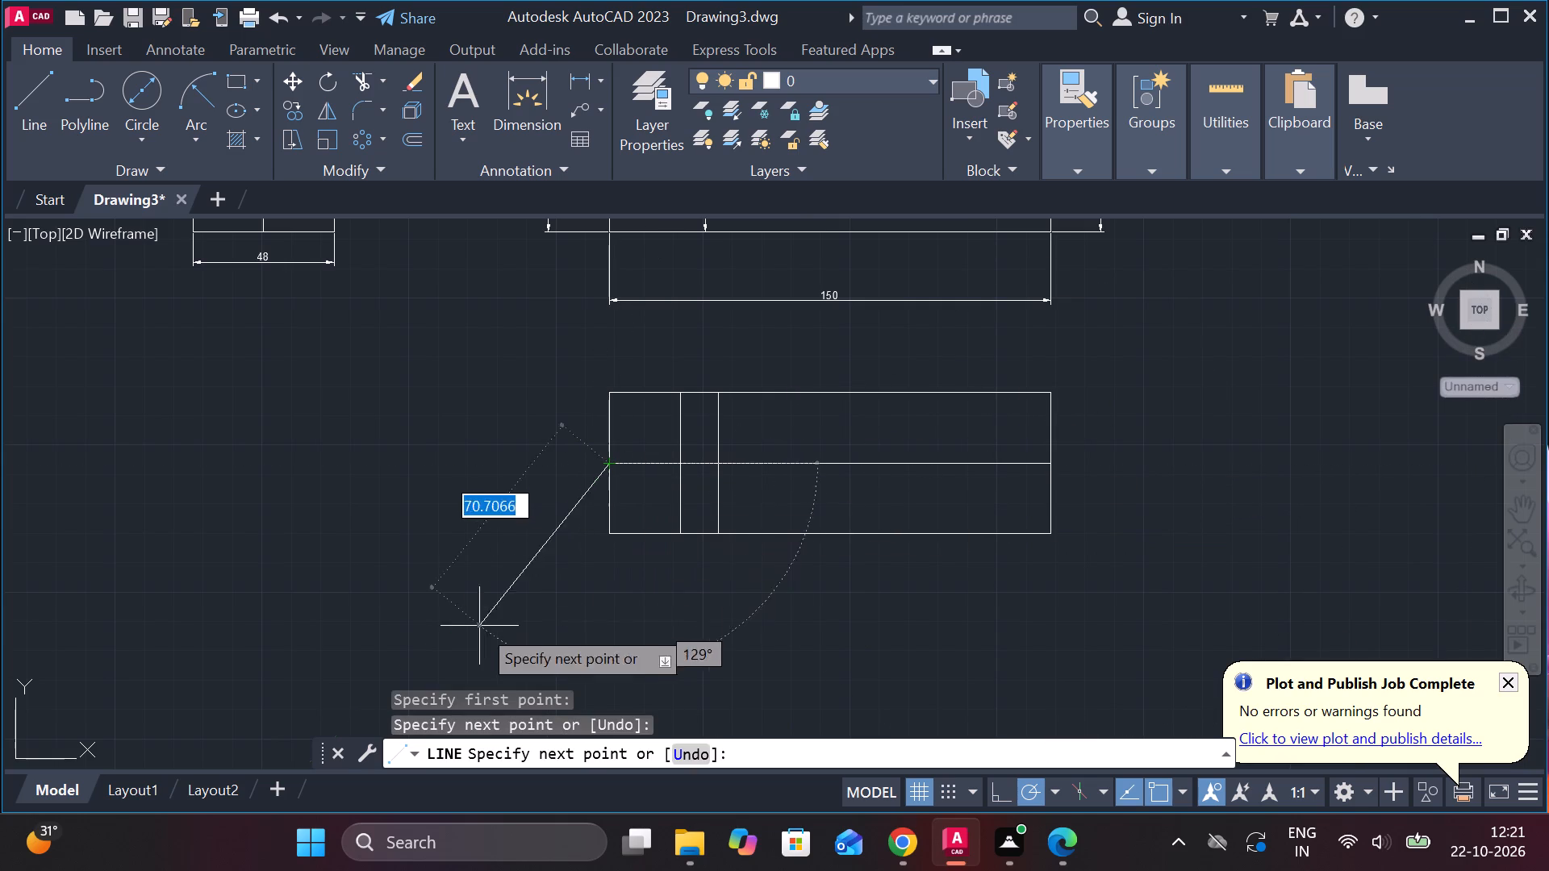
pyautogui.press('Escape')
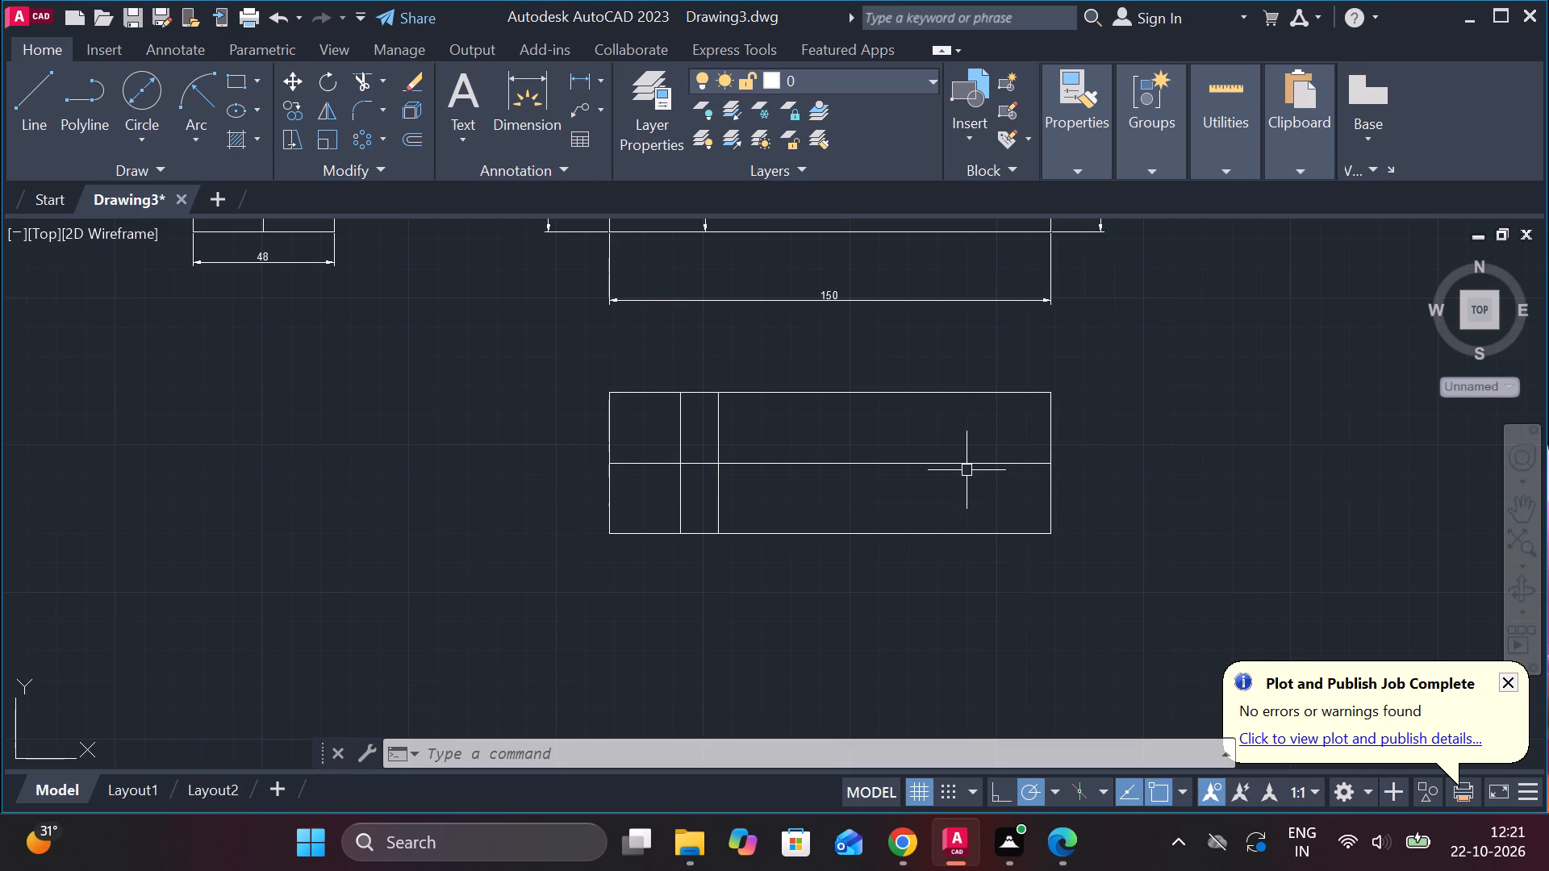
# Copy the rectangle's horizontal midline 8 units above and 8 units below itself.
pyautogui.click(915, 466)
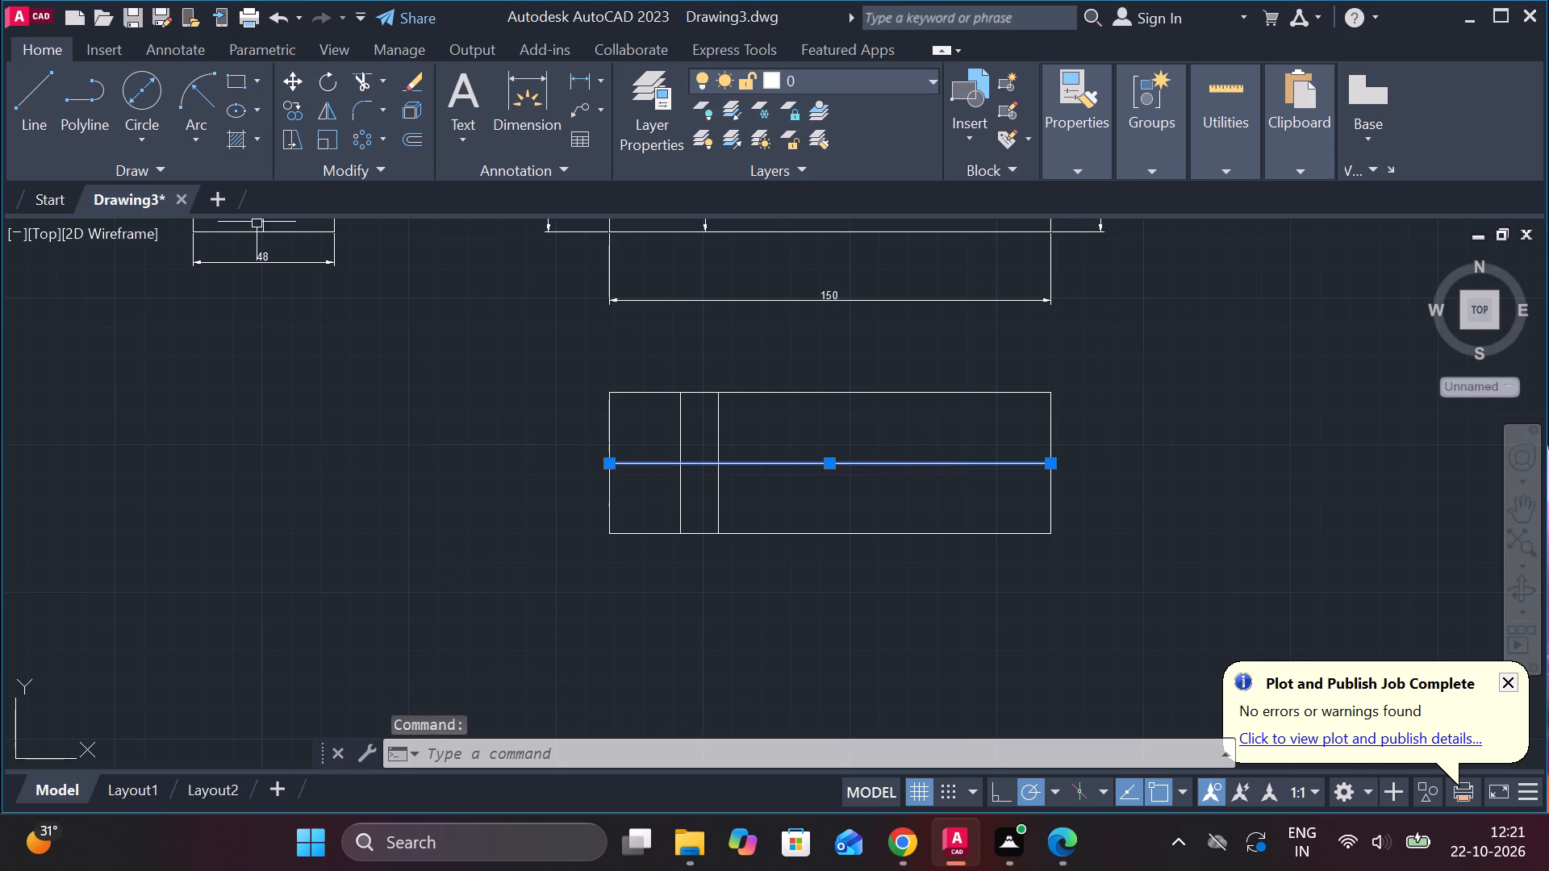
pyautogui.click(290, 113)
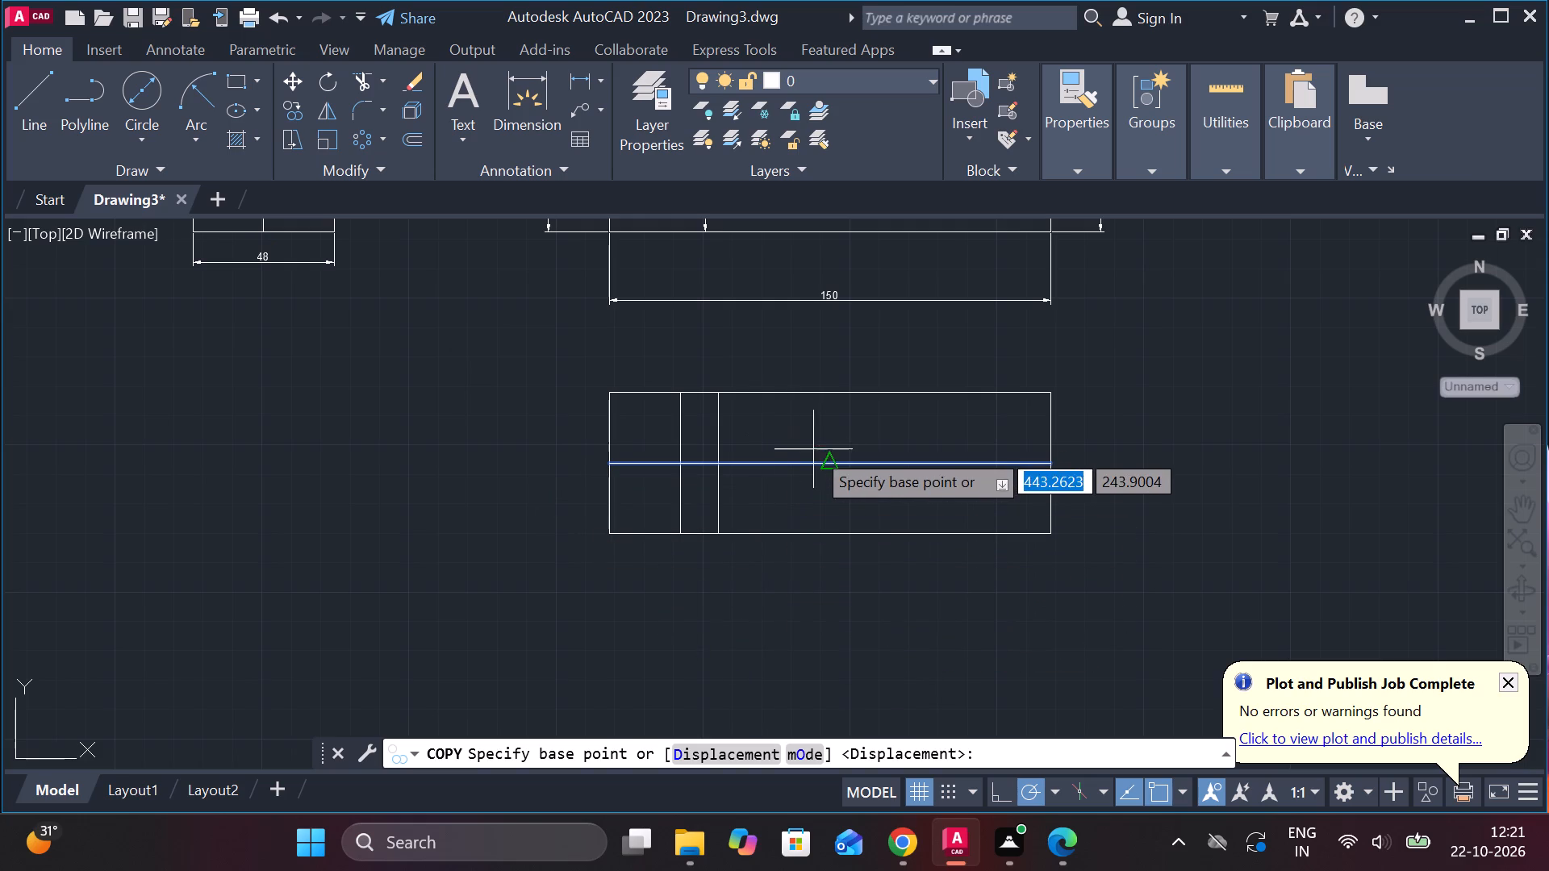
pyautogui.click(829, 462)
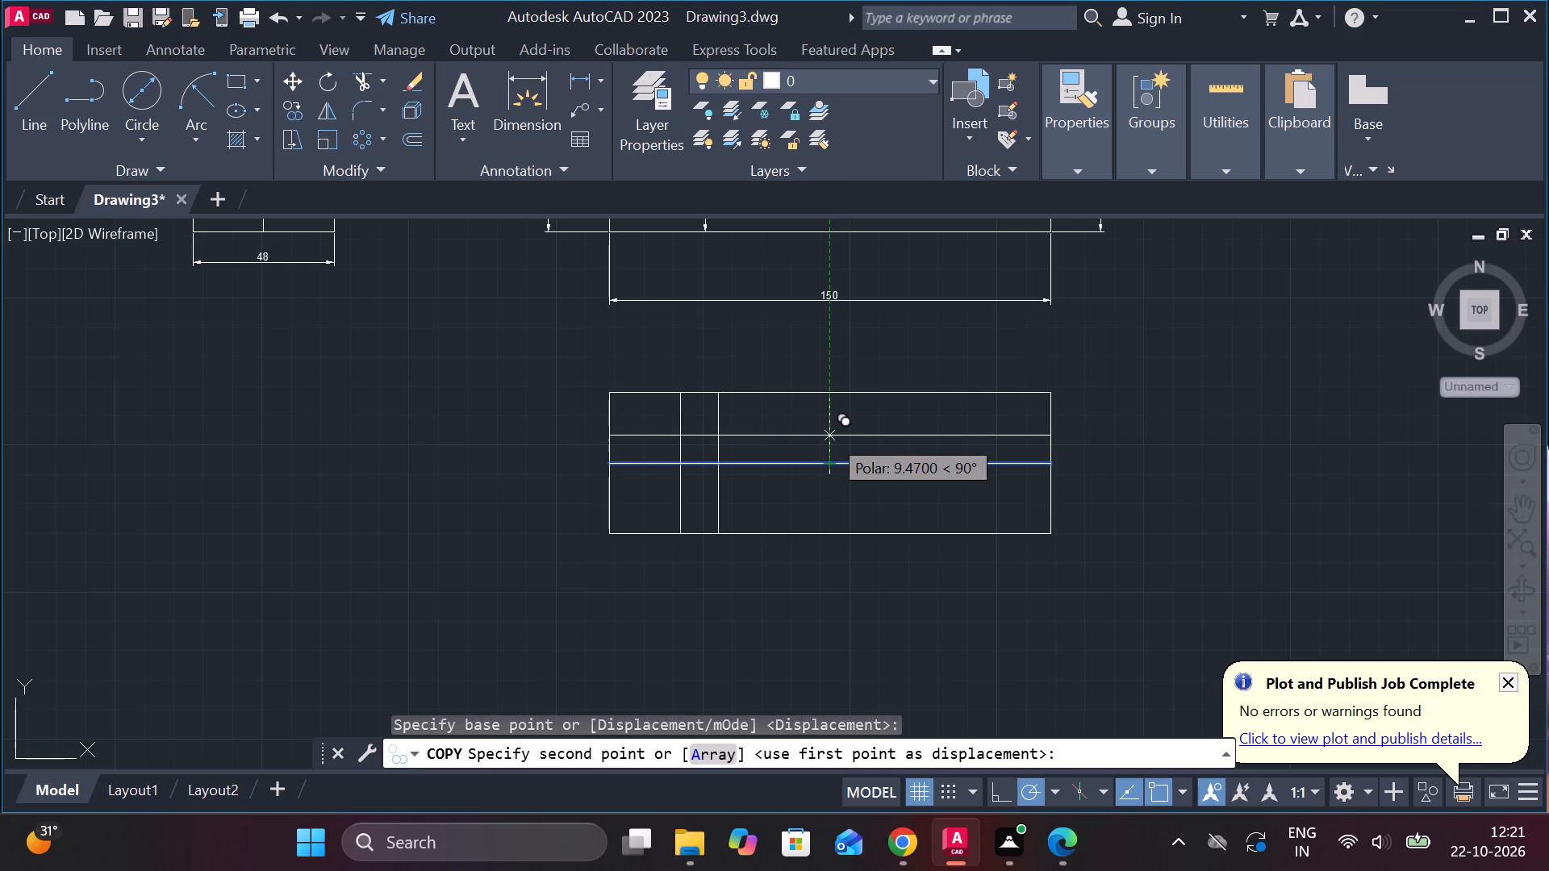
pyautogui.press('8')
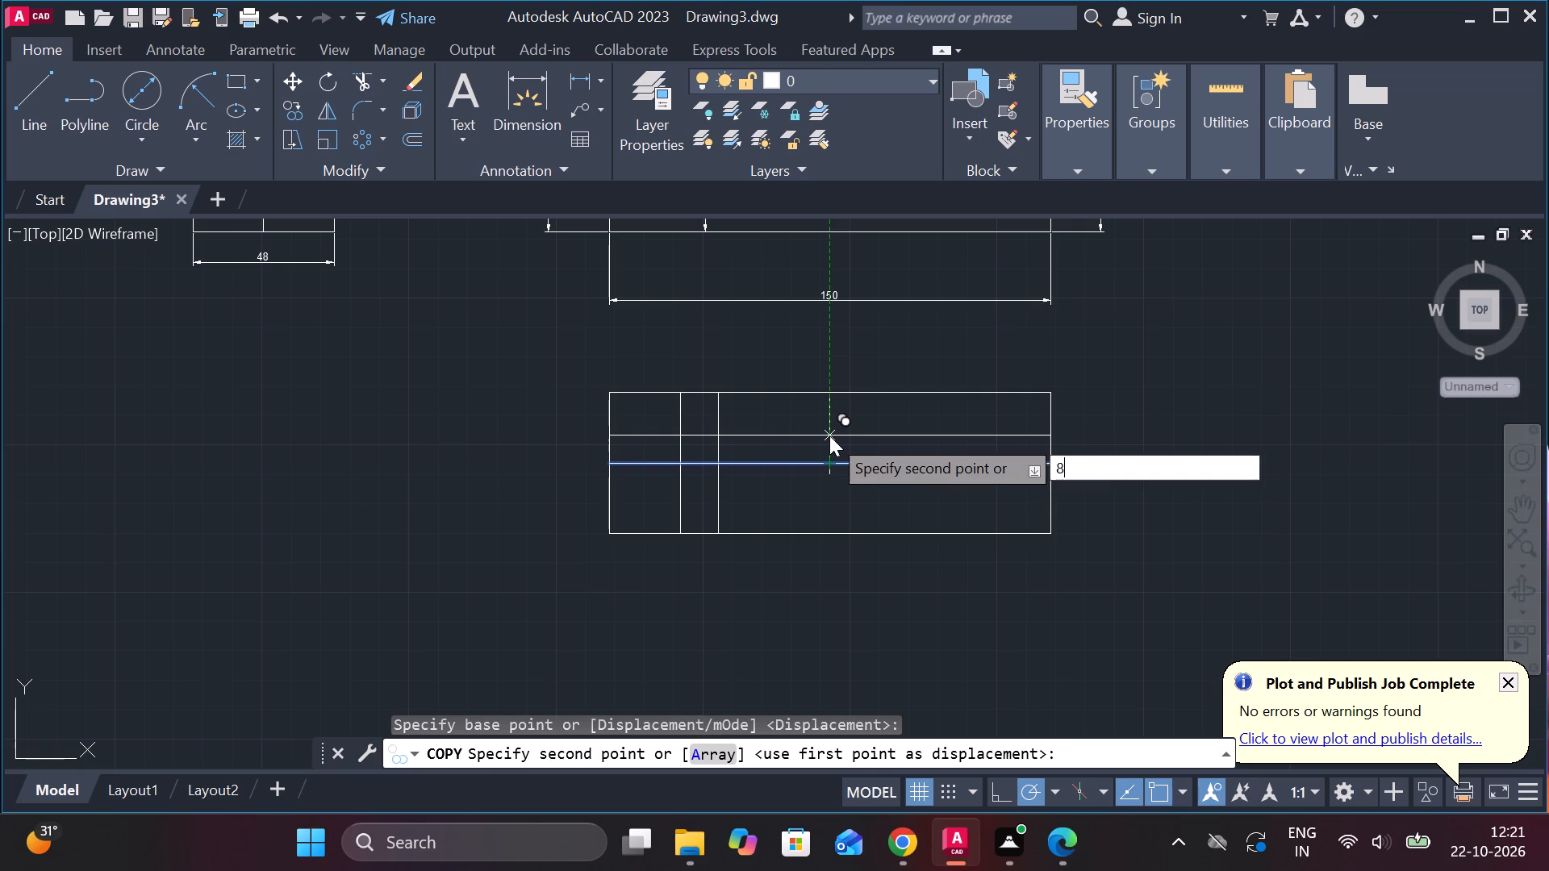
pyautogui.press('Return')
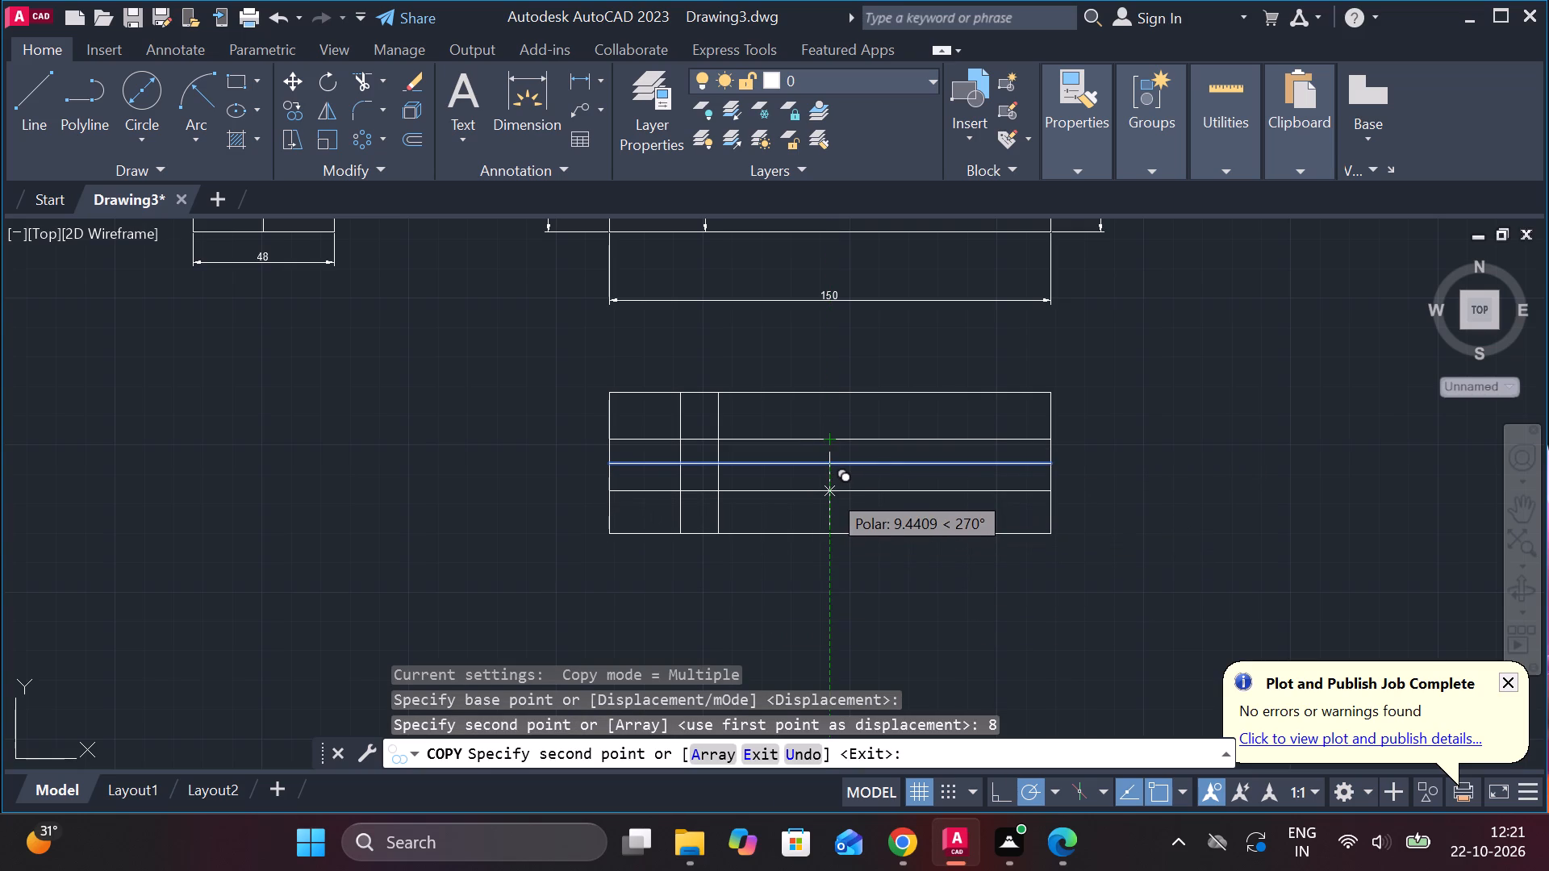
pyautogui.press('8')
pyautogui.press('Return')
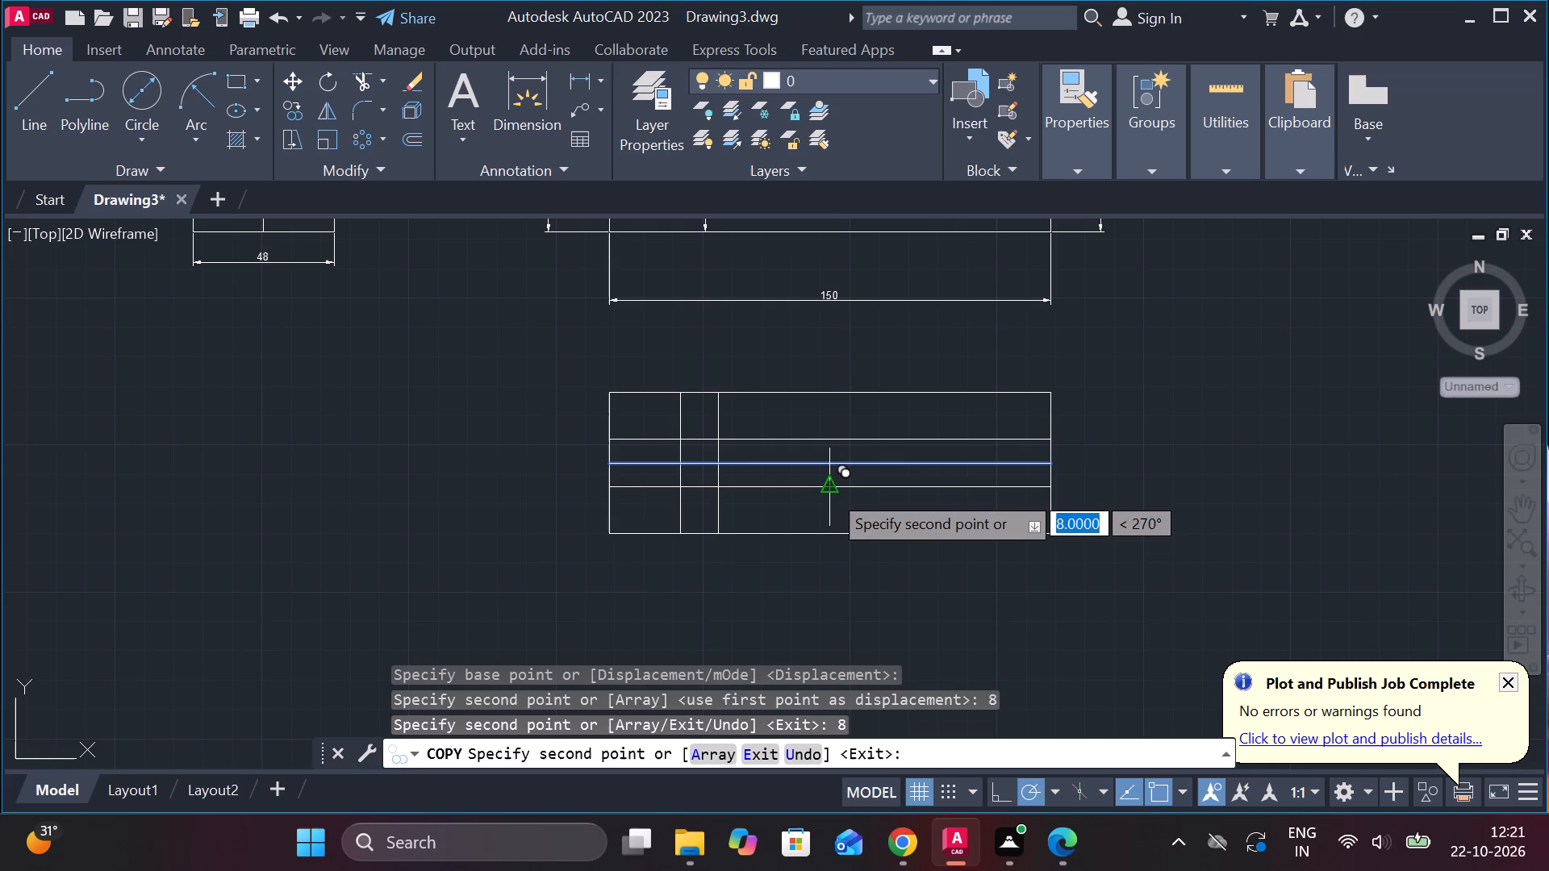
pyautogui.press('Escape')
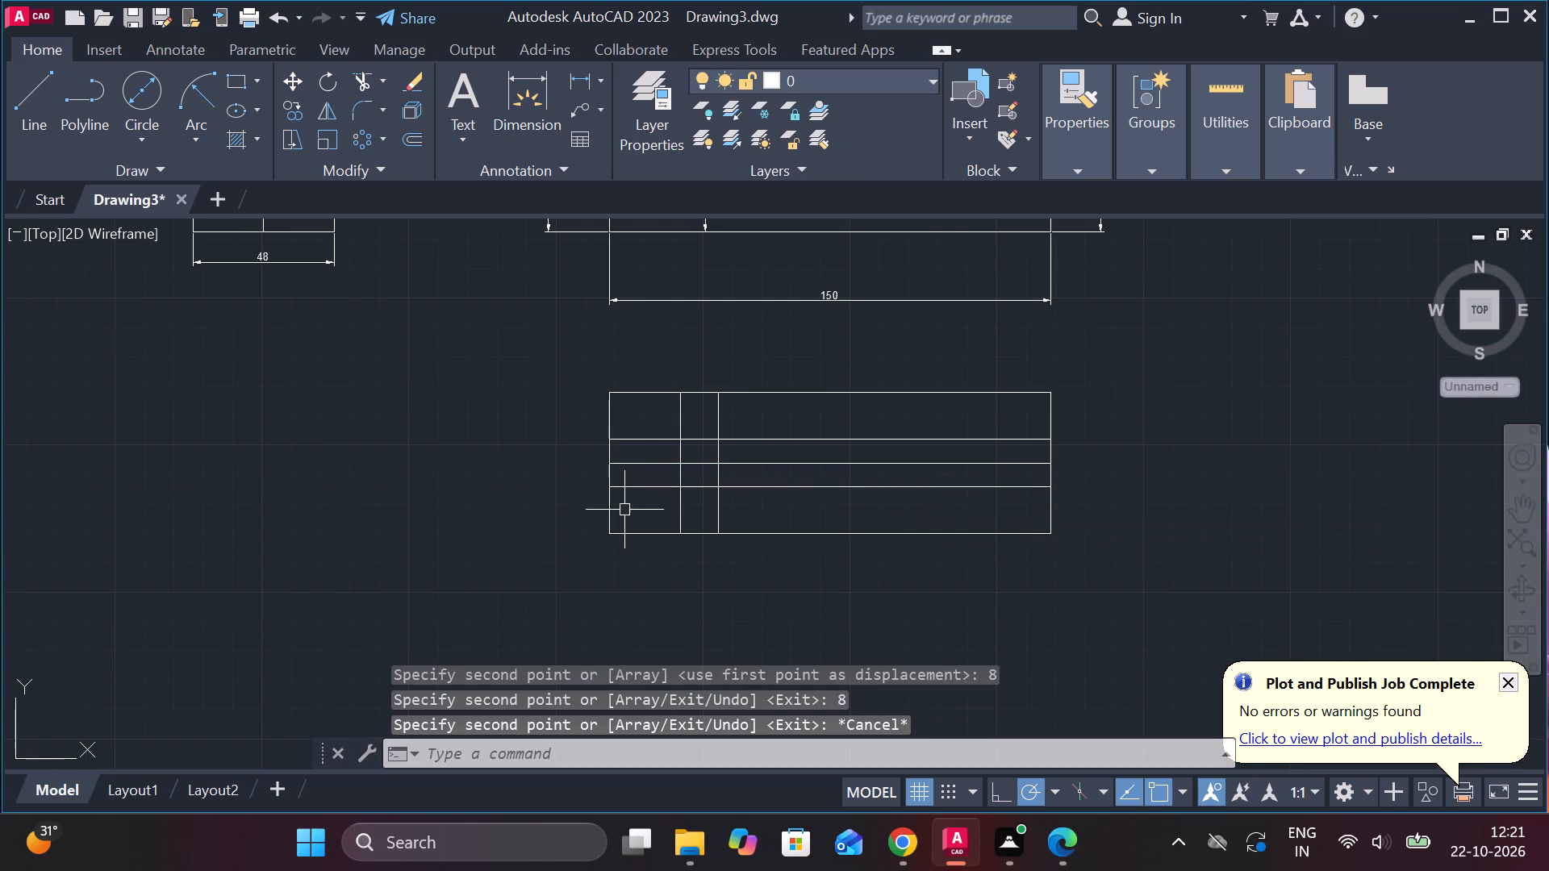
# Trim both copied horizontal lines back to the second vertical line, removing their portions between it and the left edge.
pyautogui.click(359, 85)
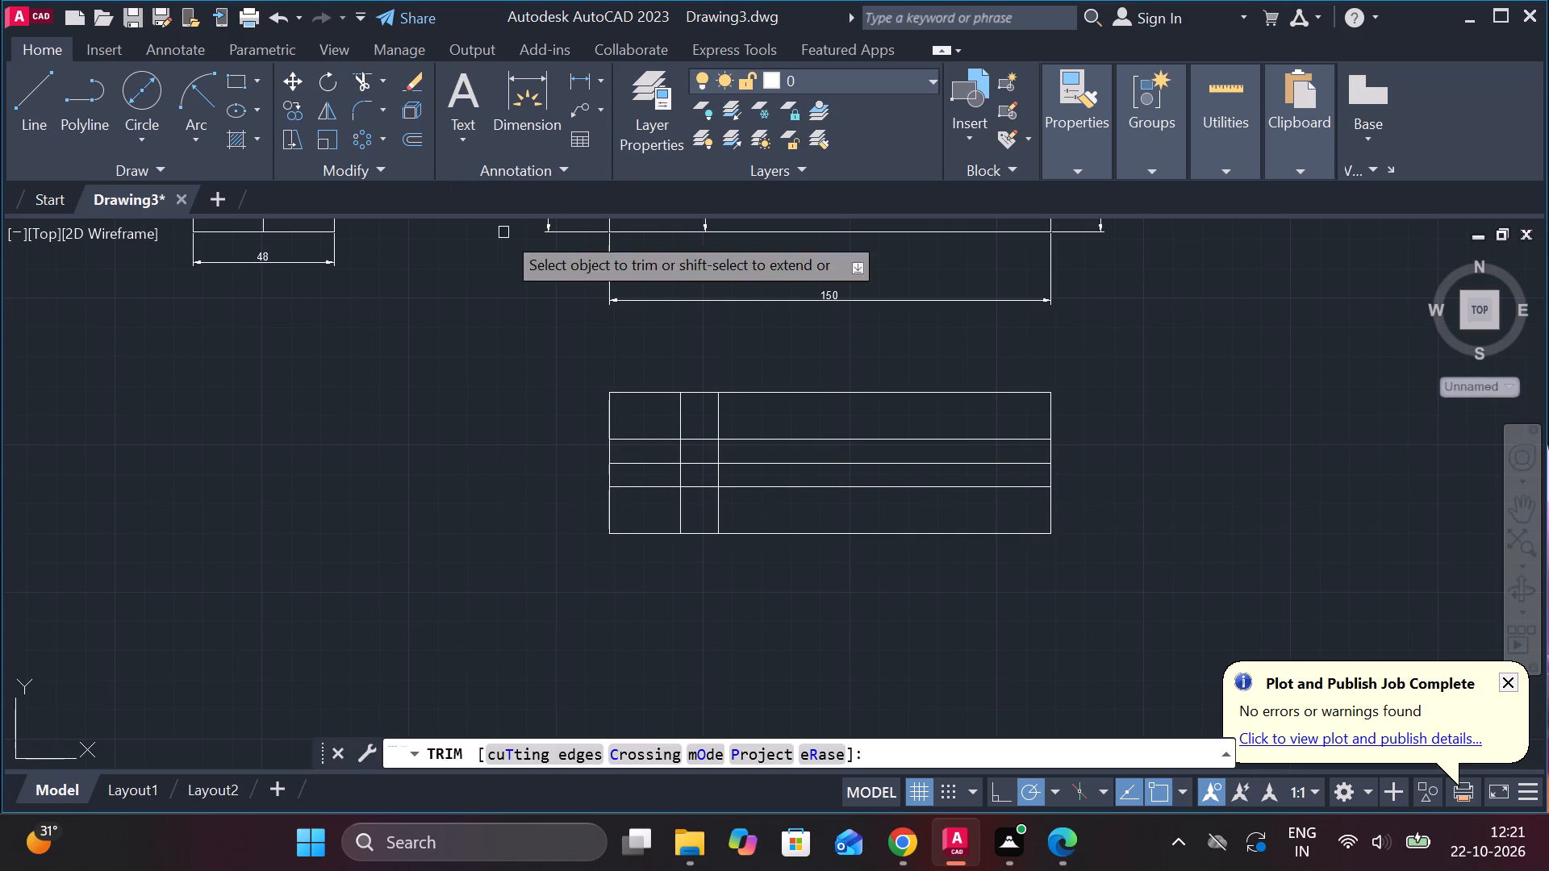
pyautogui.click(649, 435)
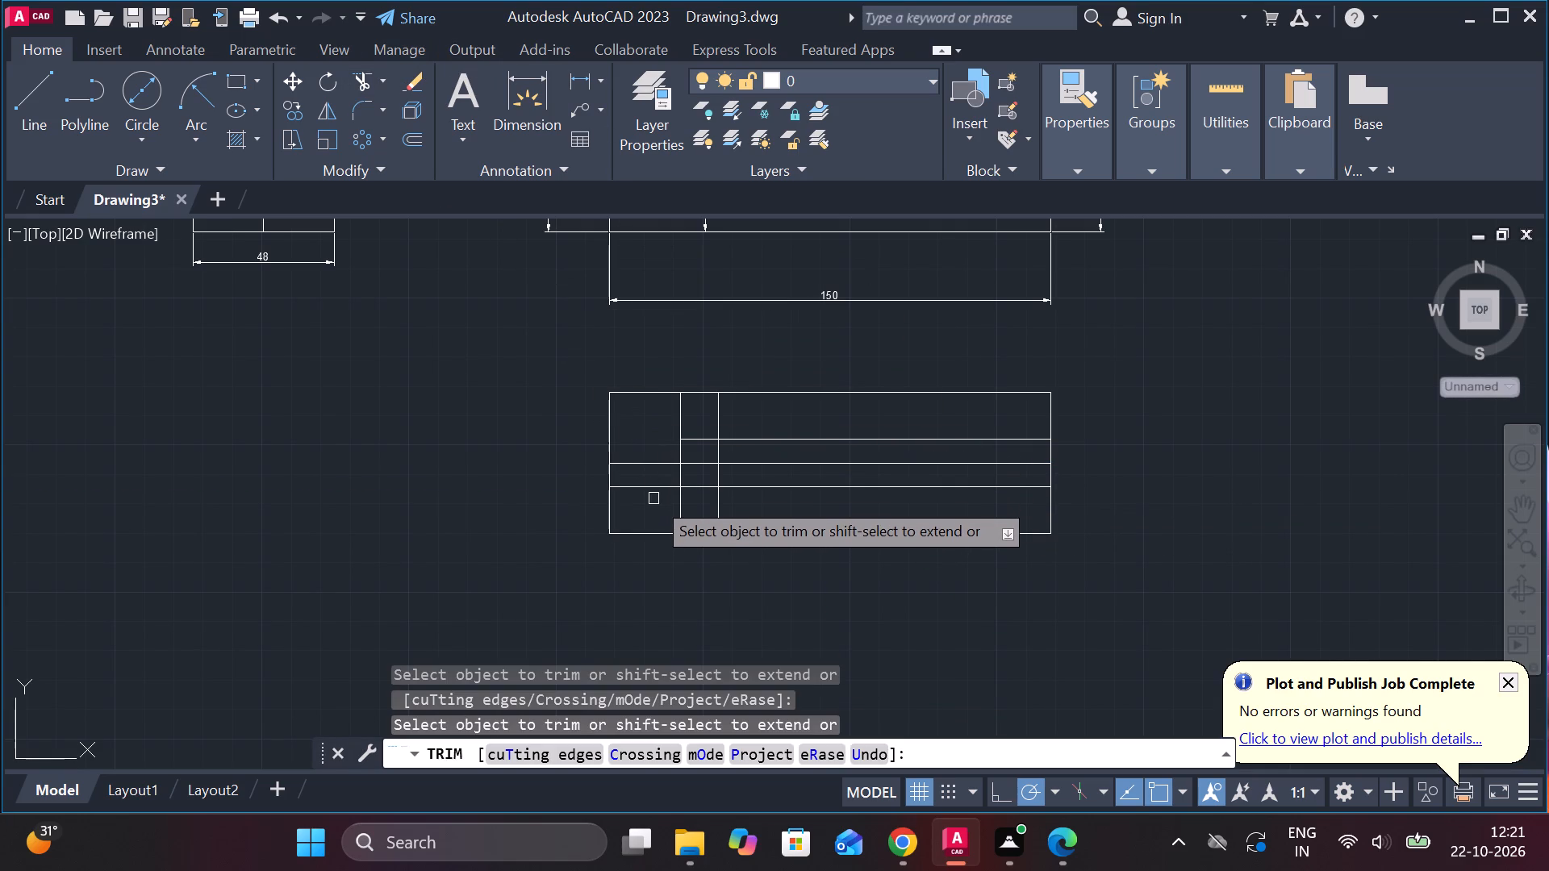
pyautogui.click(653, 486)
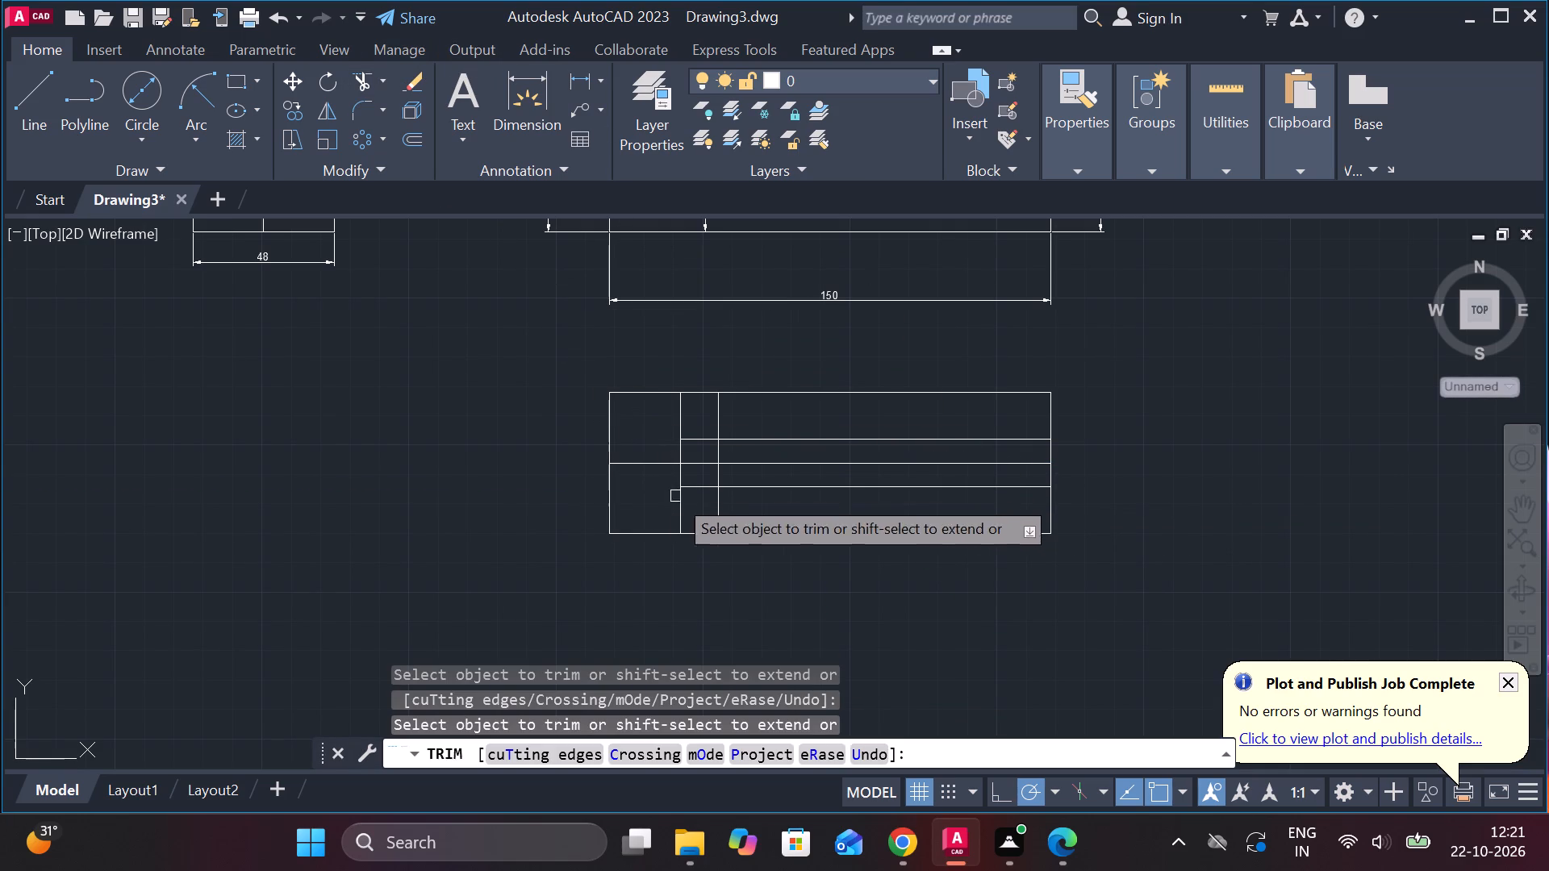
pyautogui.click(696, 484)
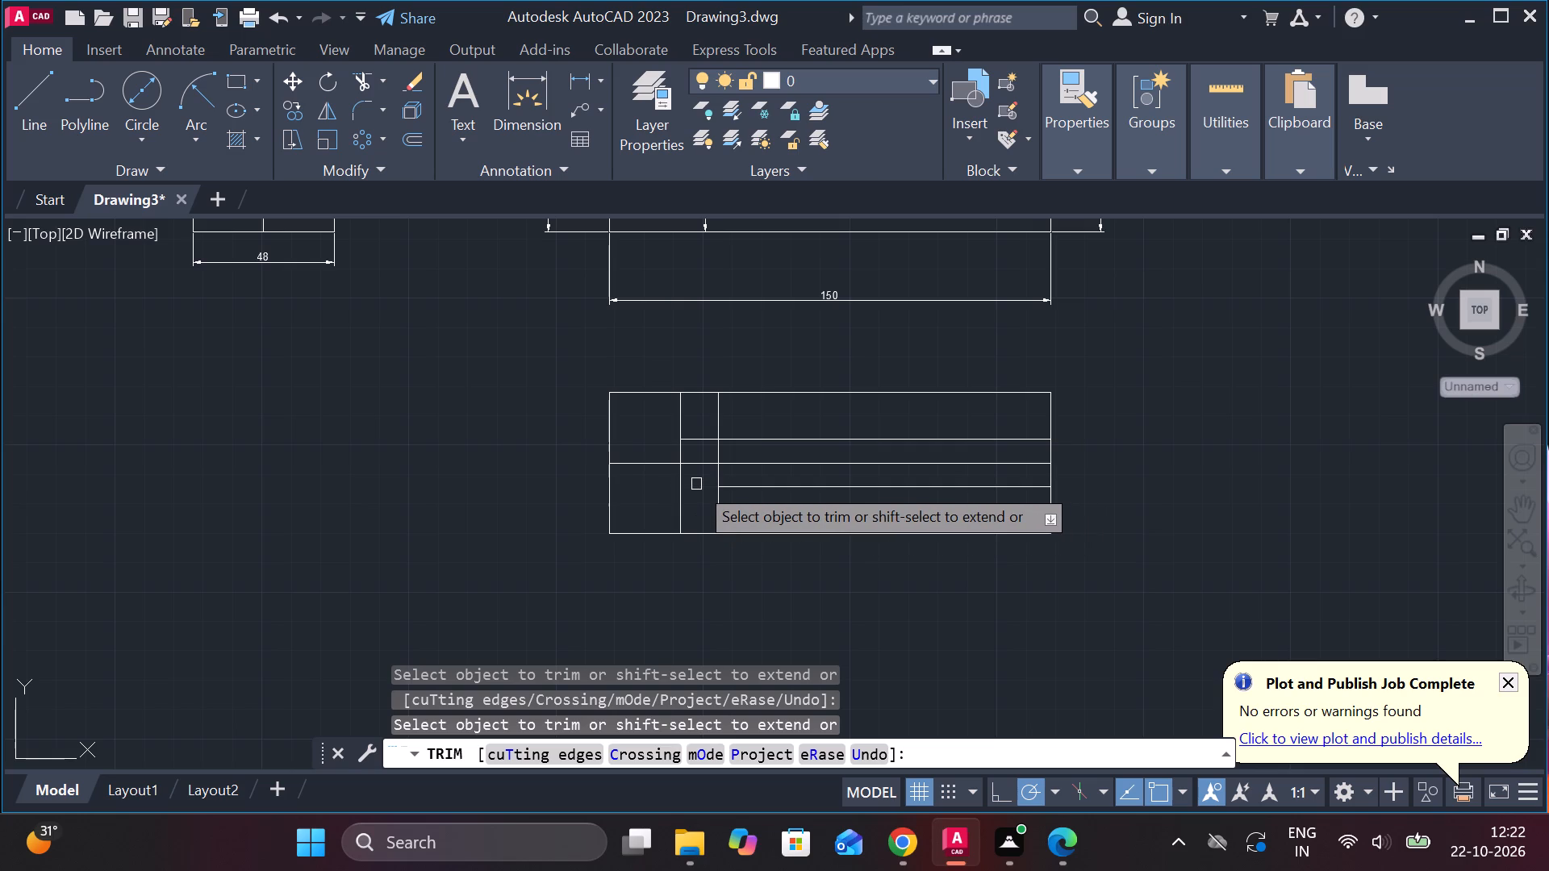
pyautogui.click(700, 434)
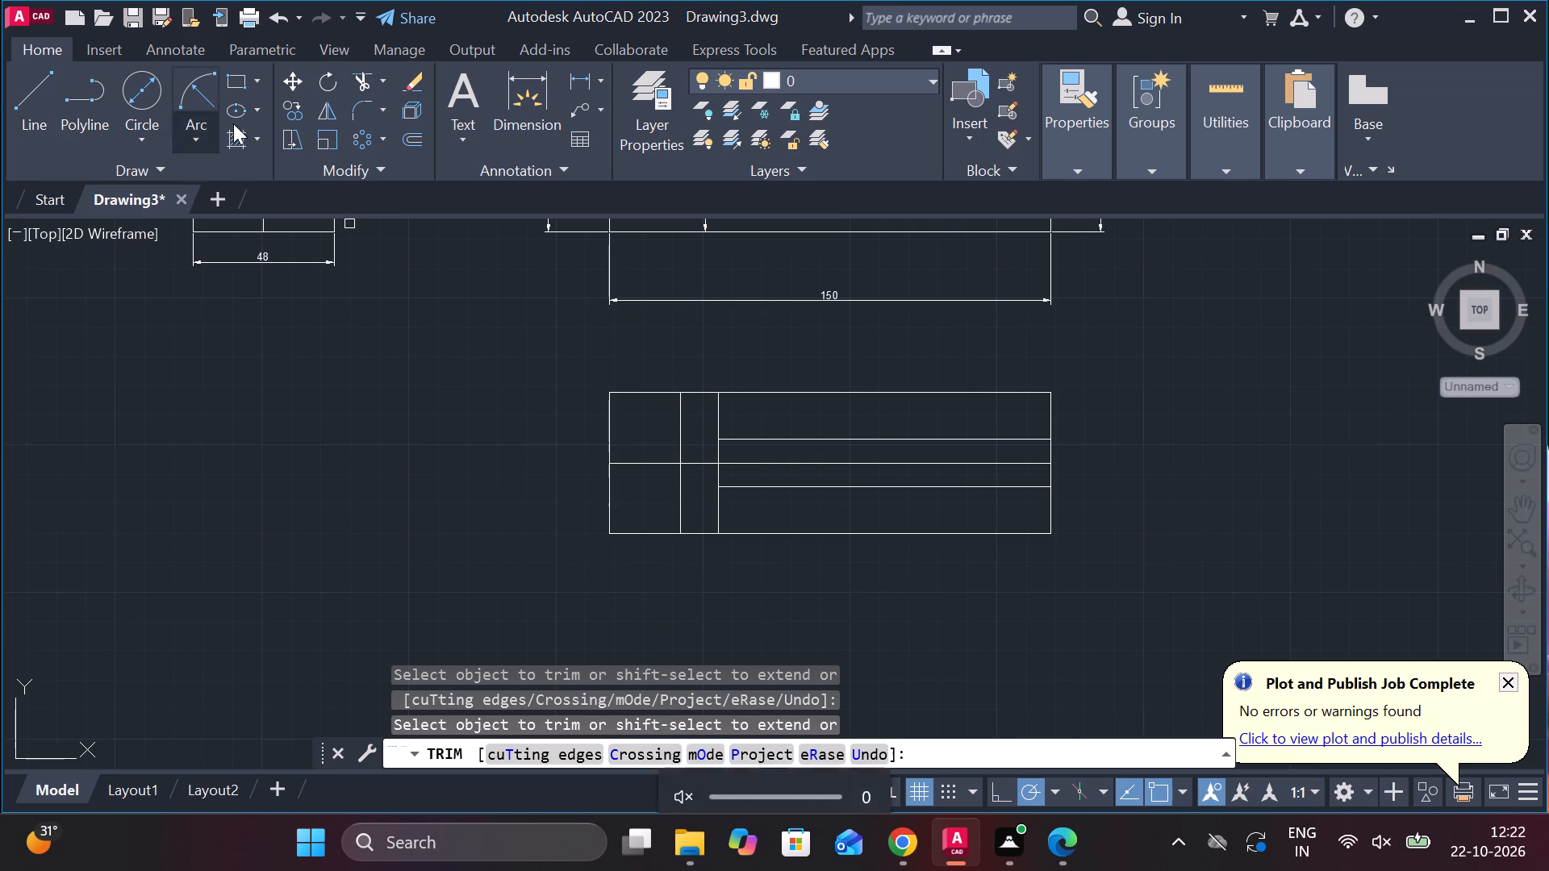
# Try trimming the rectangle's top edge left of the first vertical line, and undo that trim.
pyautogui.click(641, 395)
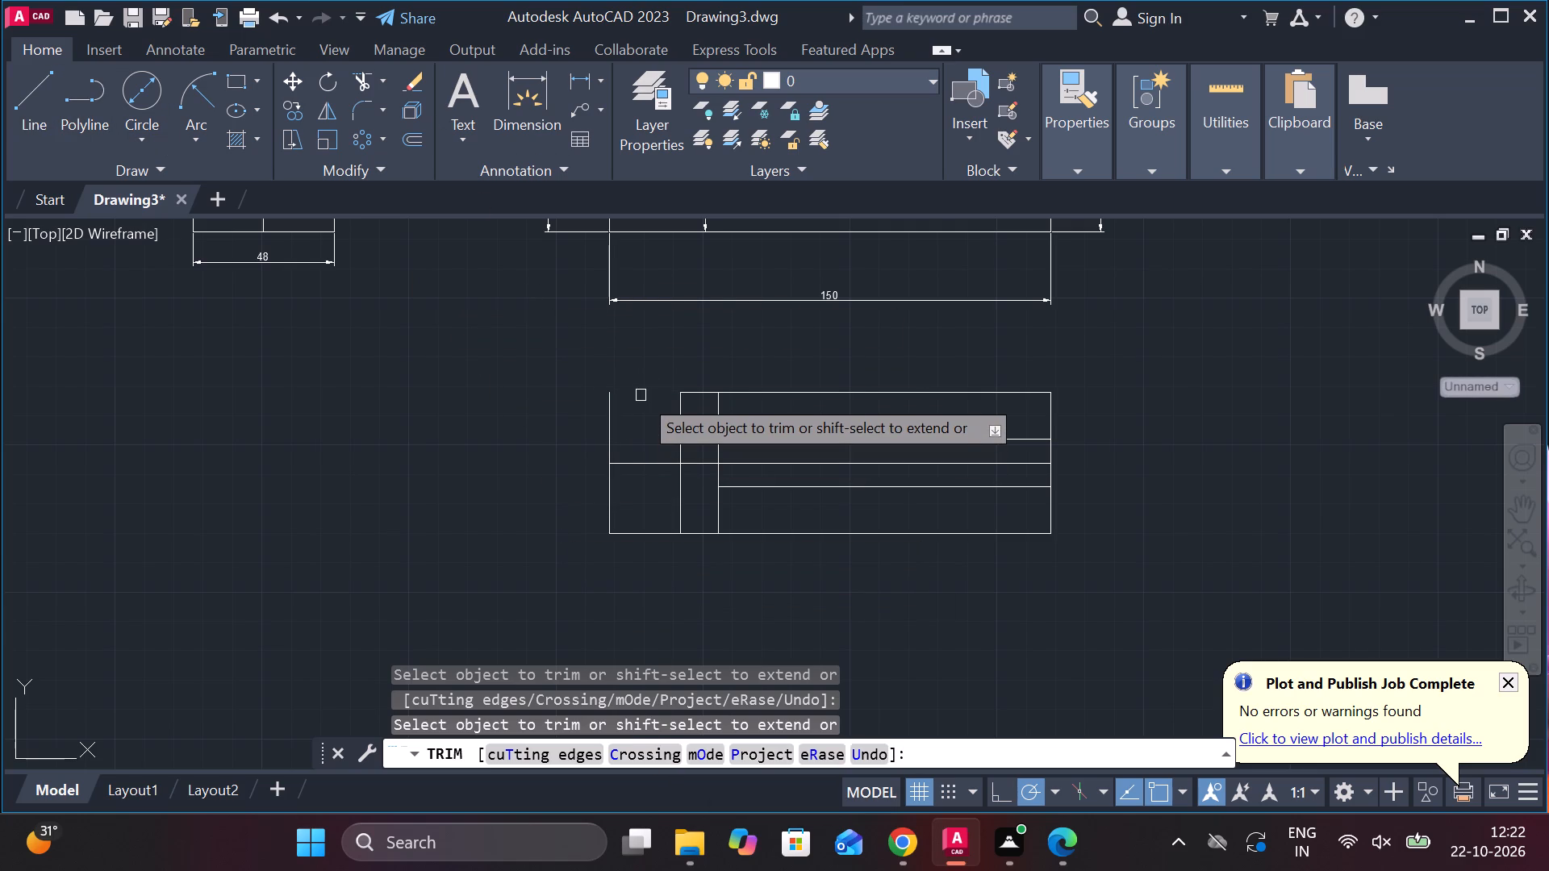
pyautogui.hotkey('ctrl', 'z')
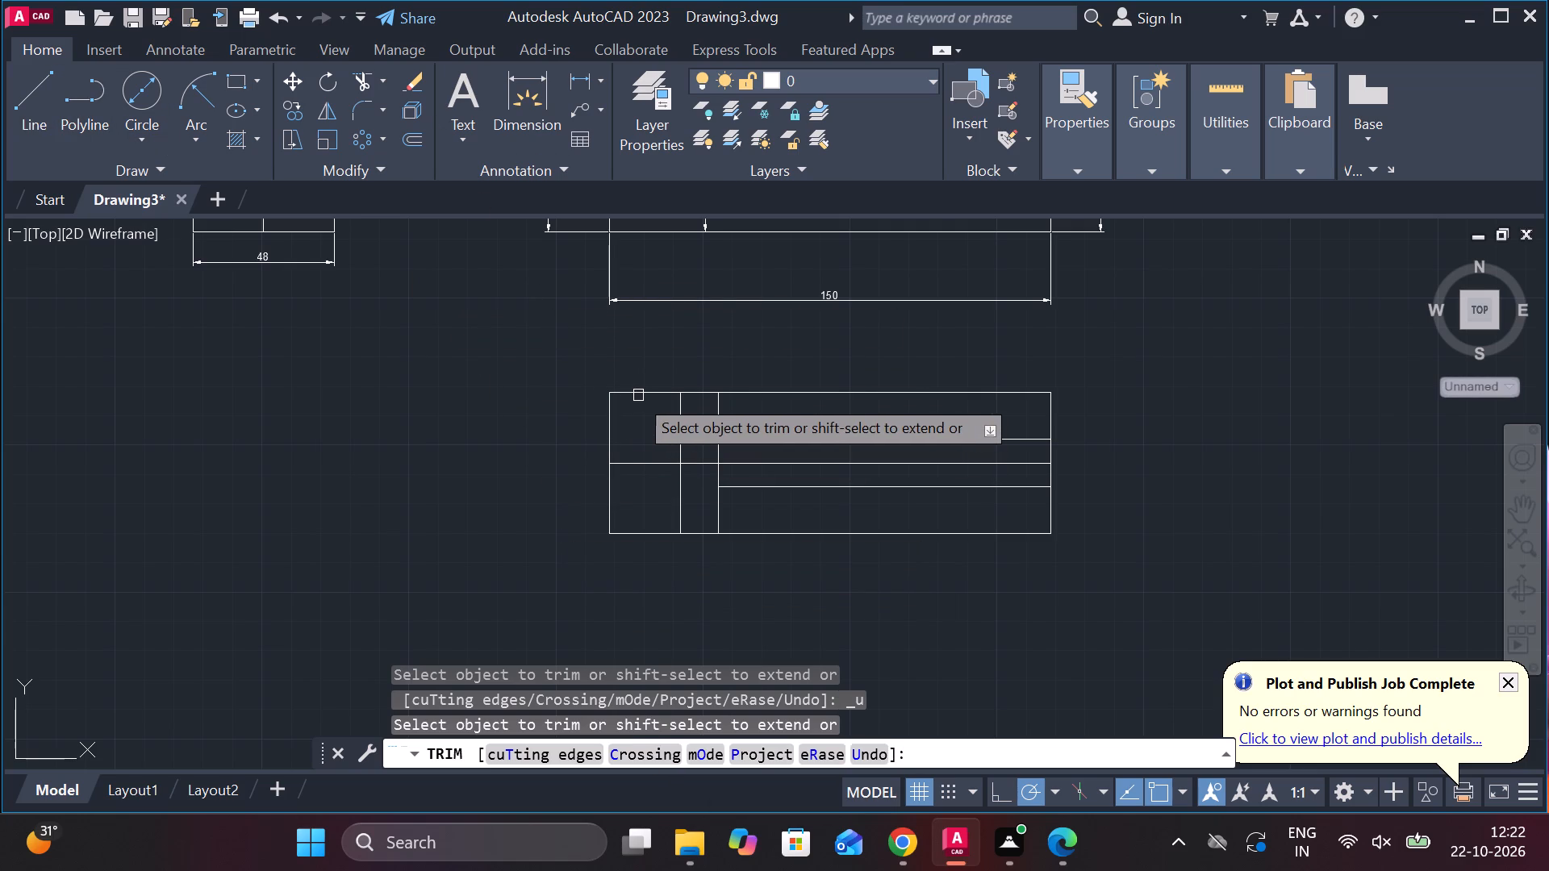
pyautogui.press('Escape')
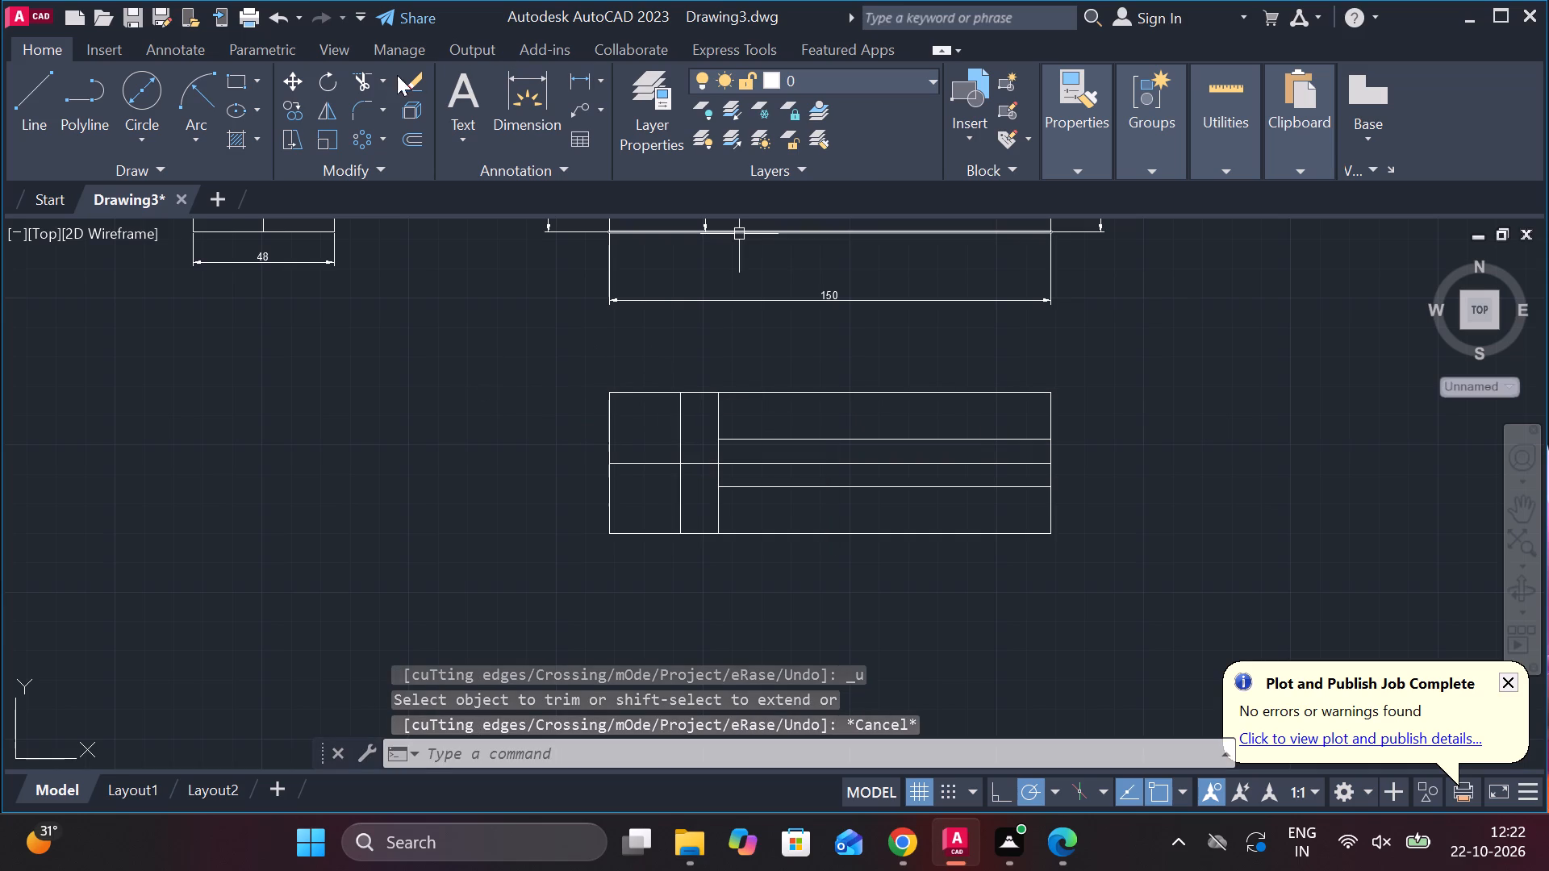
# Trim away the rectangle's top and bottom edges between the two interior vertical lines.
pyautogui.click(355, 82)
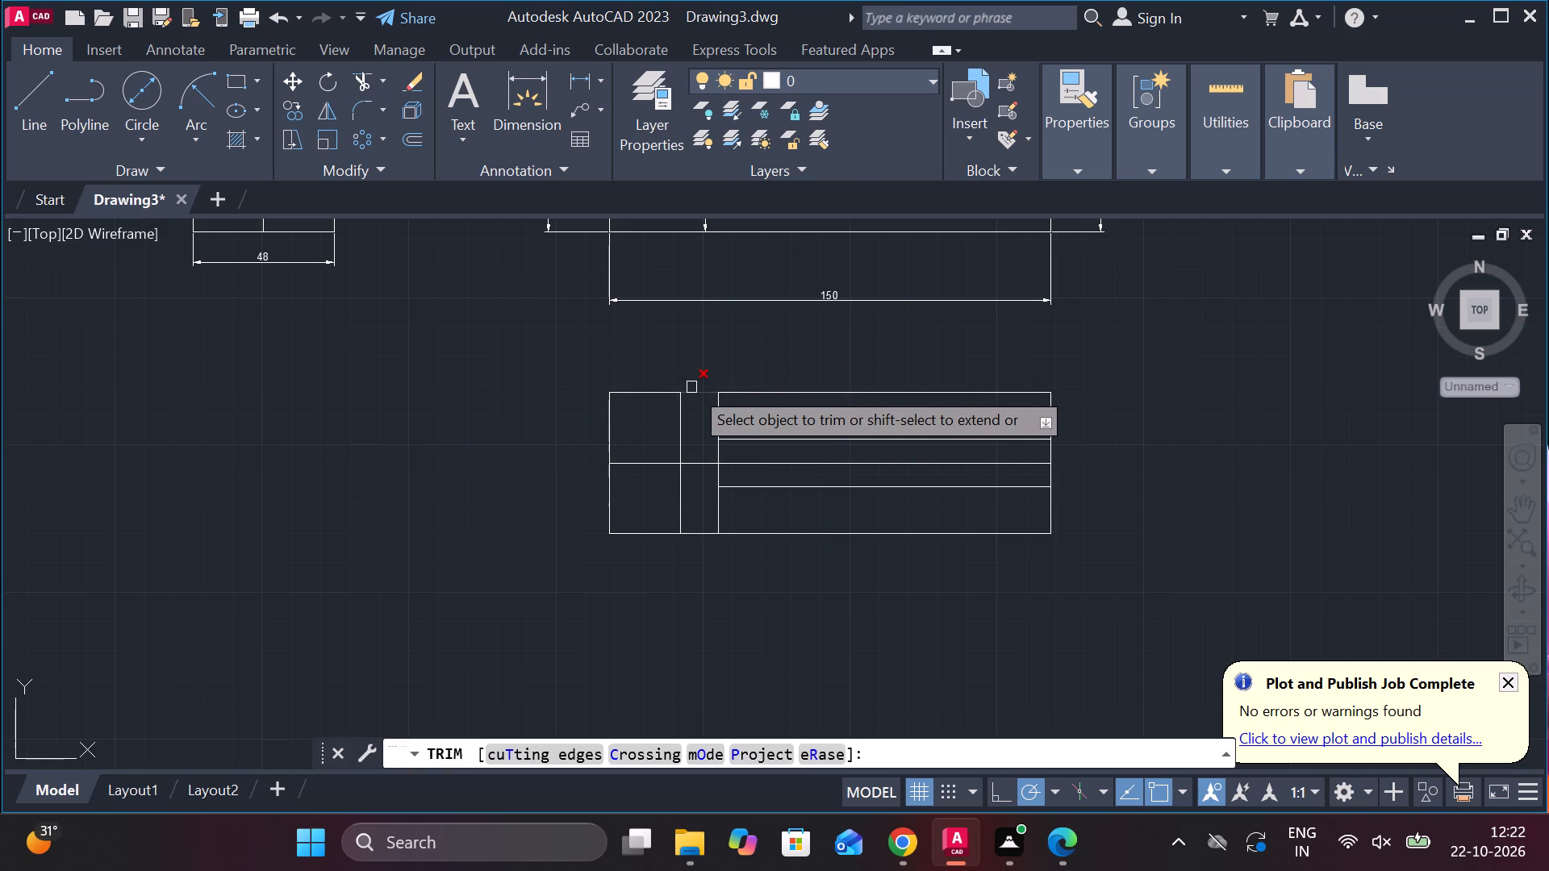
pyautogui.click(691, 387)
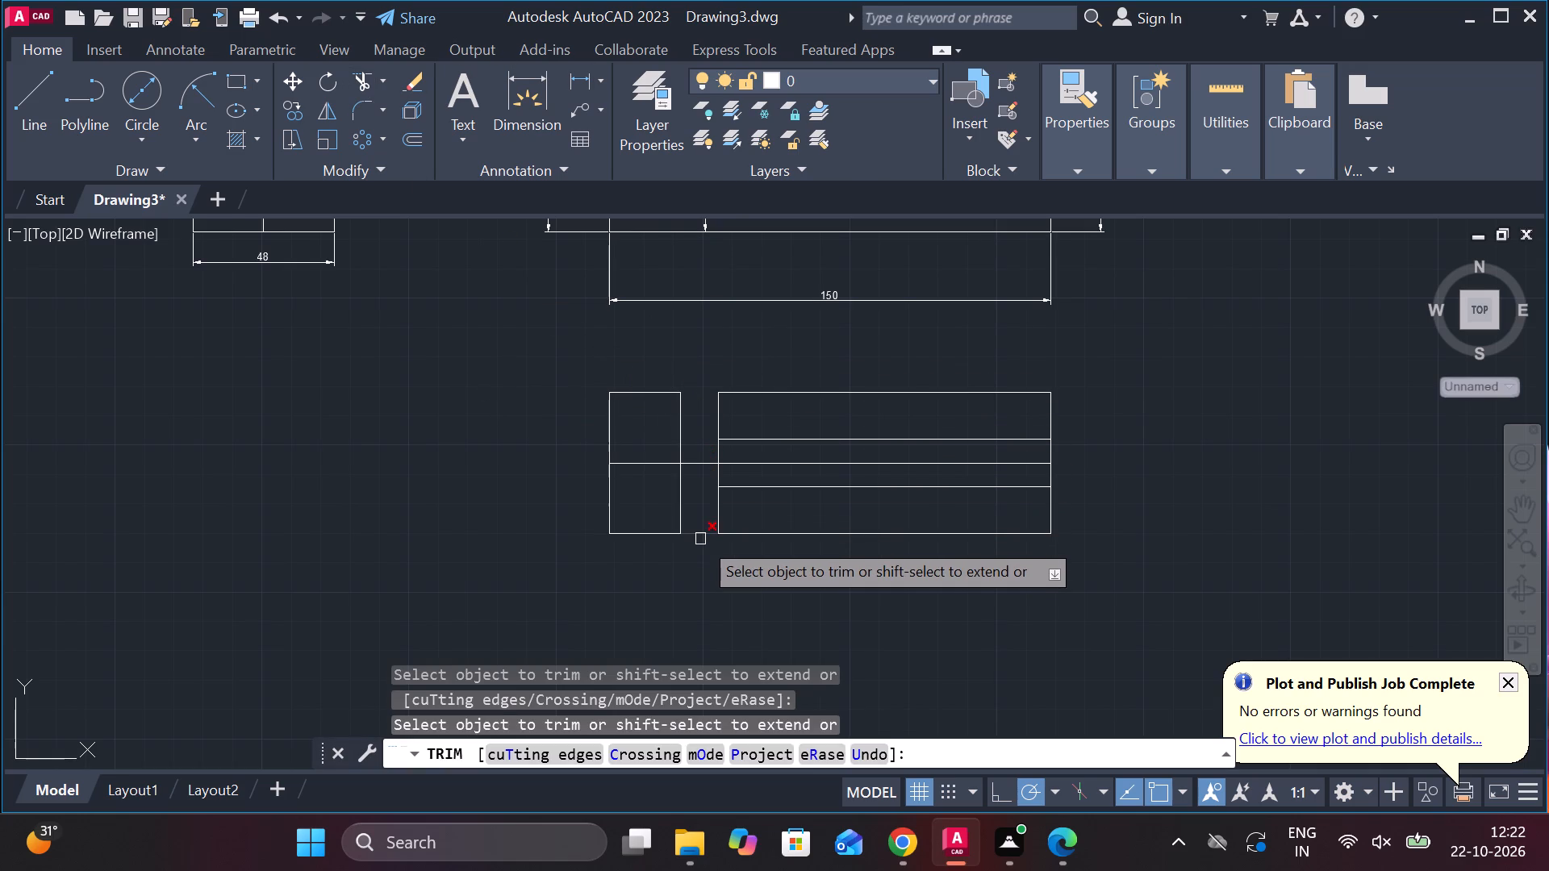
pyautogui.click(700, 539)
pyautogui.press('Escape')
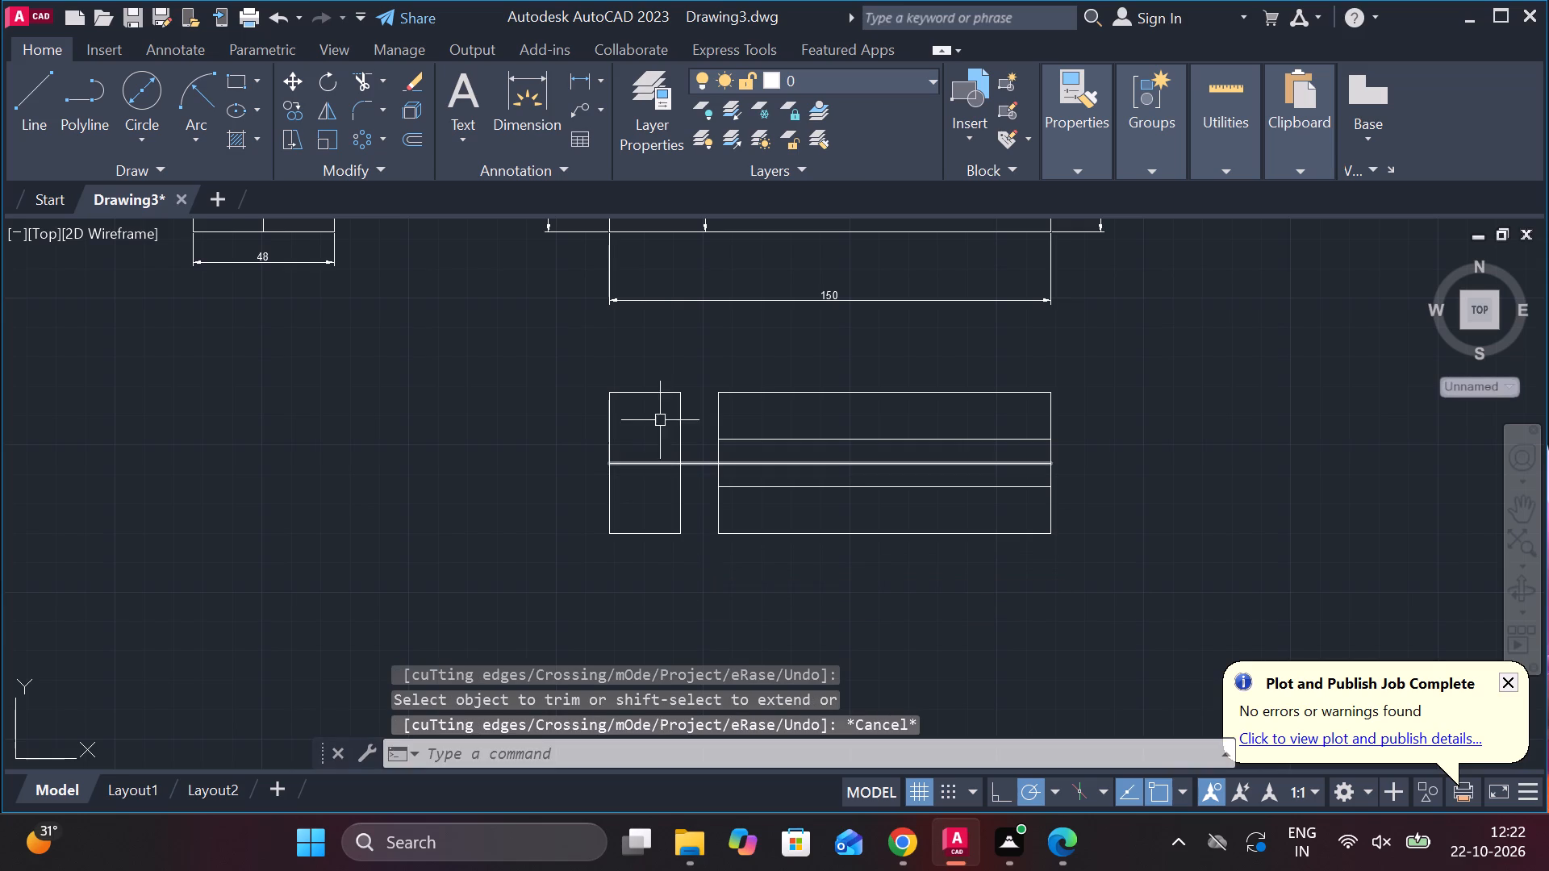
# Copy the top edge of the narrow left block 6 units downward.
pyautogui.click(640, 396)
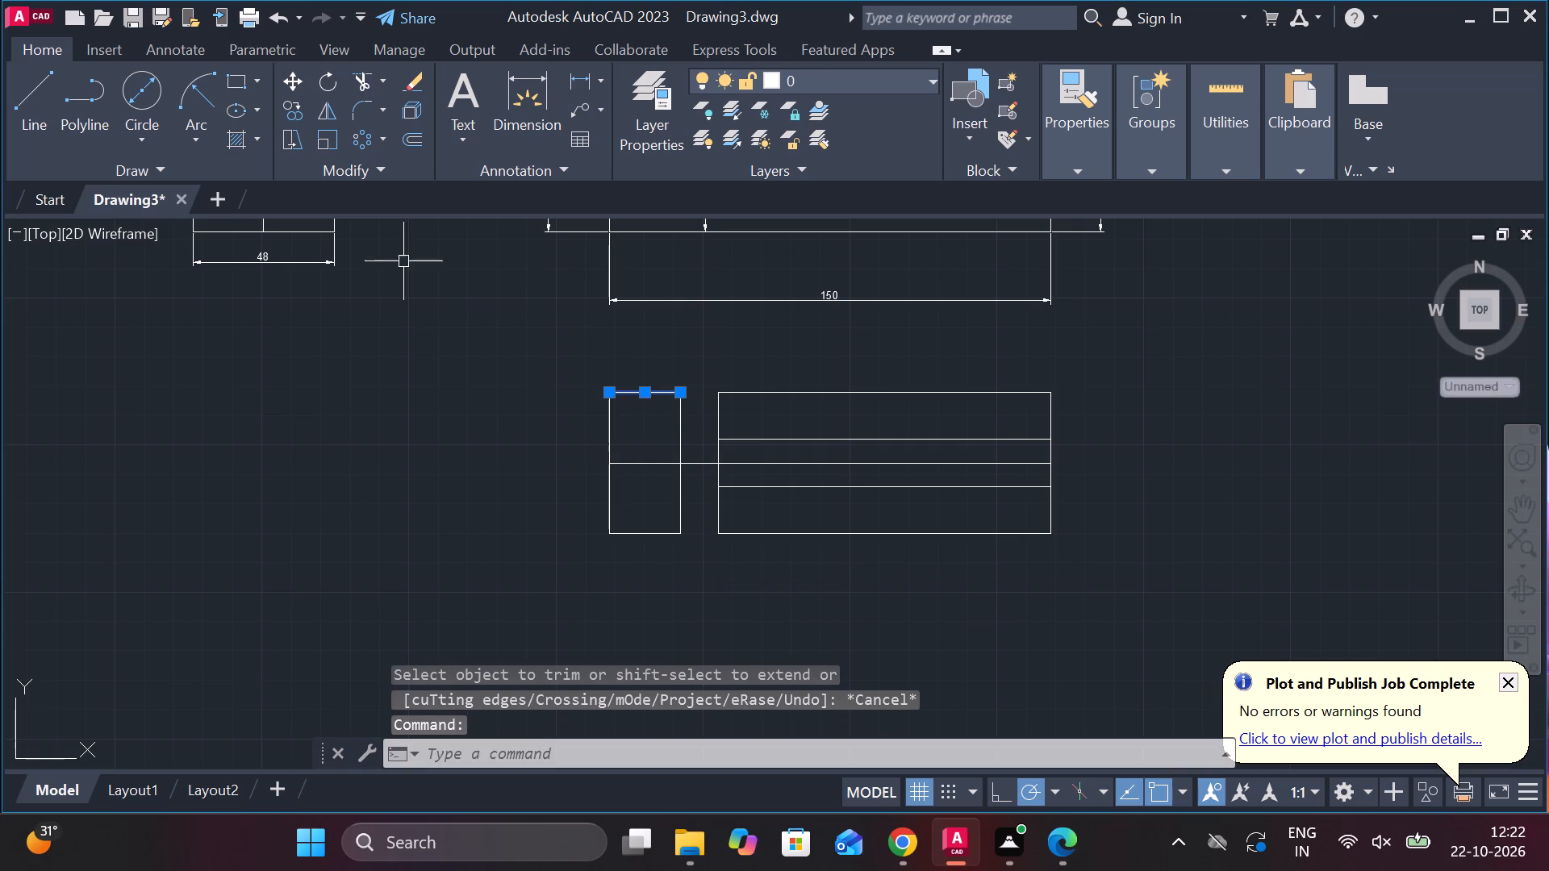
pyautogui.click(288, 113)
pyautogui.click(639, 393)
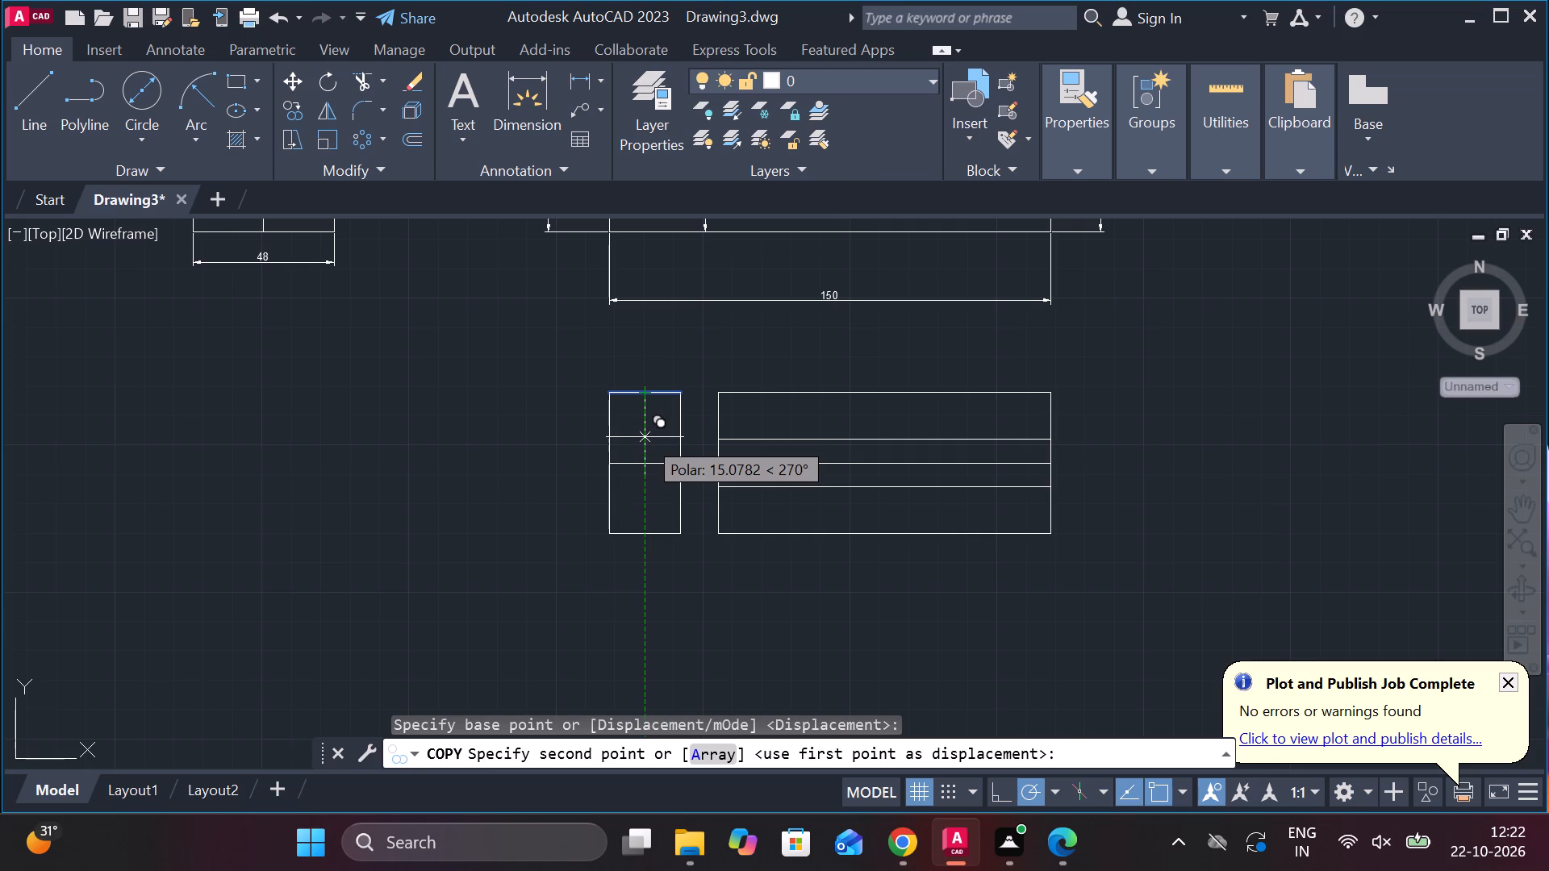
pyautogui.press('6')
pyautogui.press('Return')
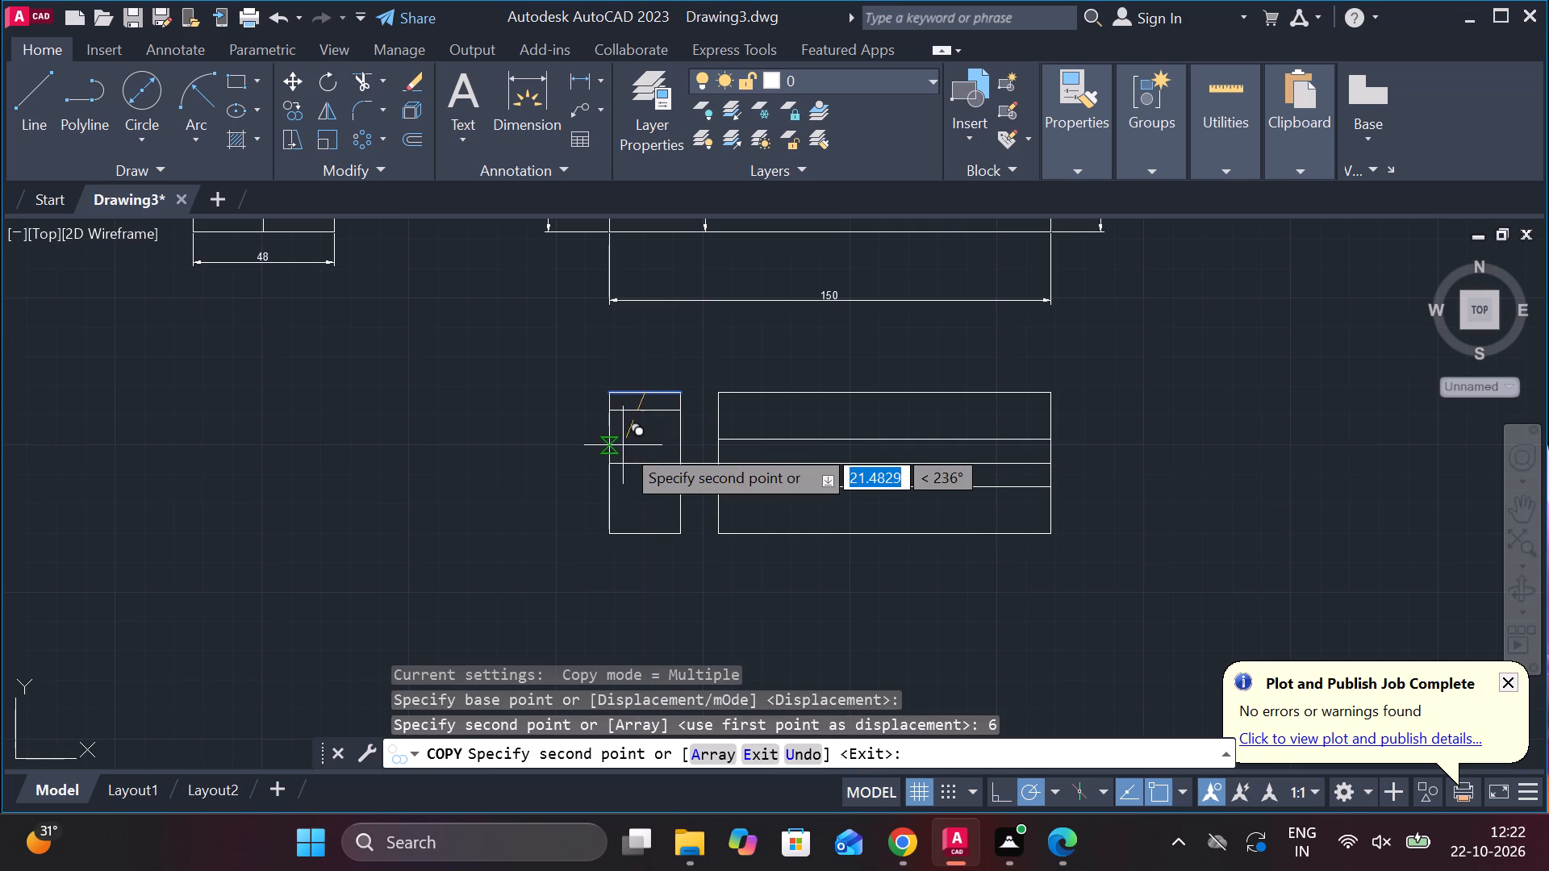
pyautogui.press('Escape')
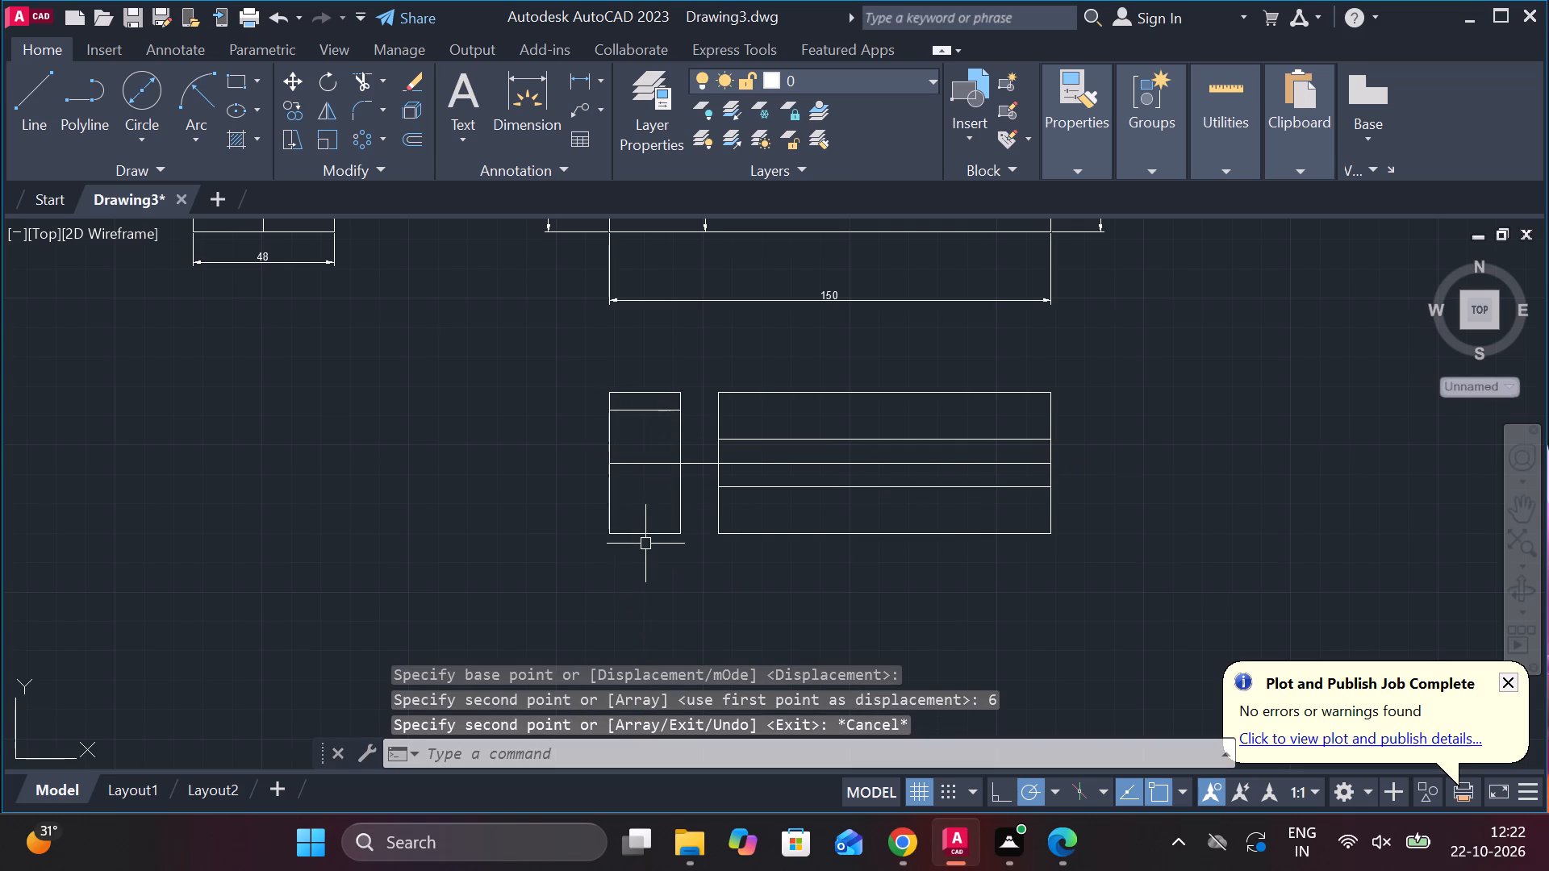
# Copy the bottom edge of the narrow left block 6 units upward.
pyautogui.click(645, 536)
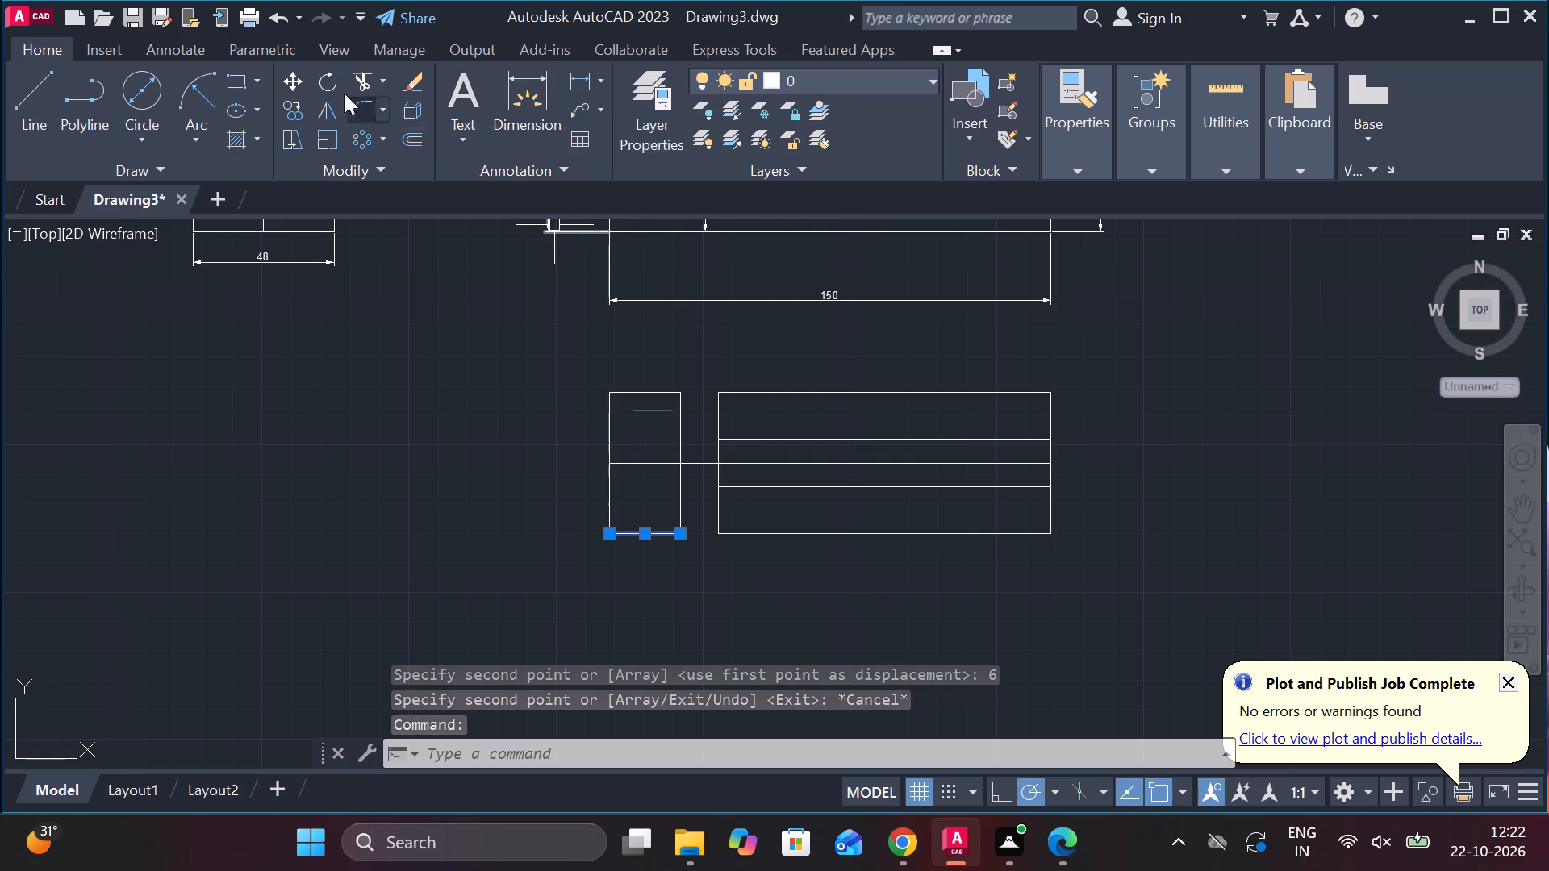
pyautogui.click(286, 103)
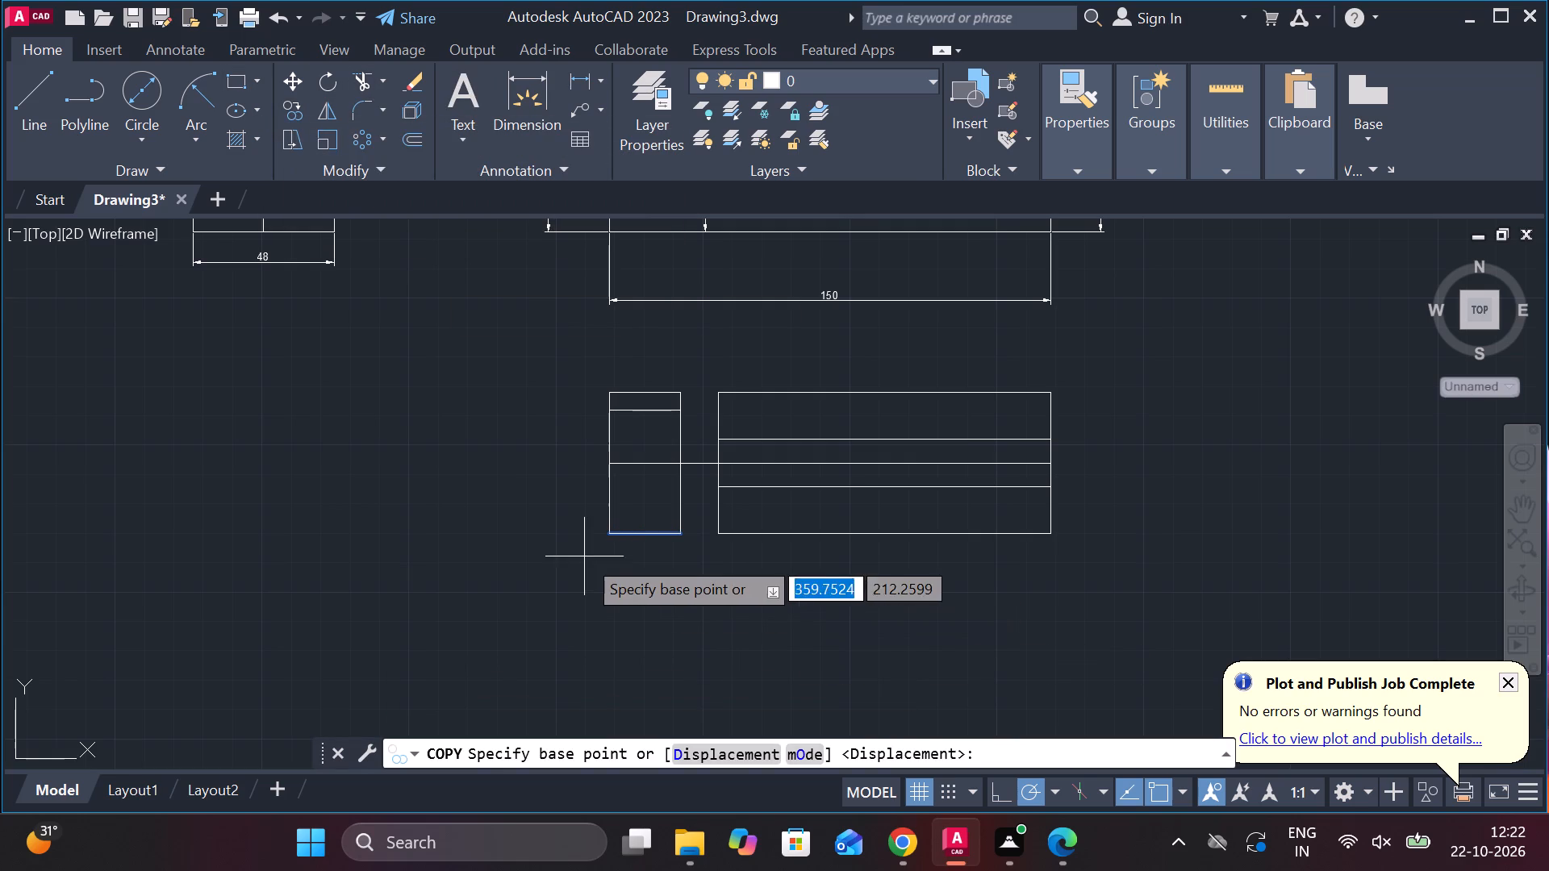
pyautogui.click(641, 537)
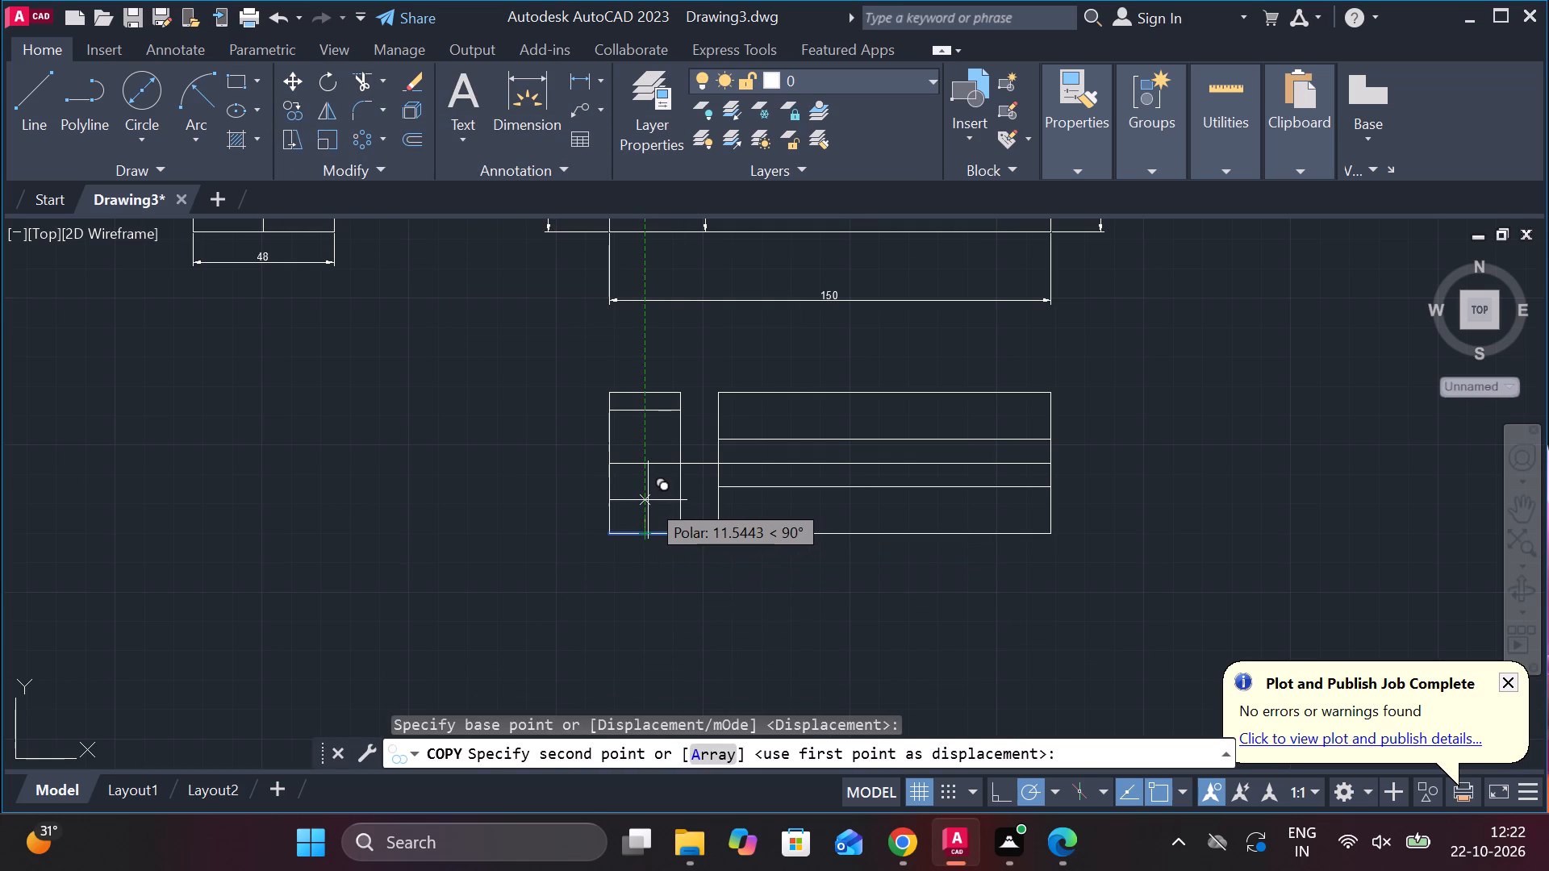
pyautogui.press('6')
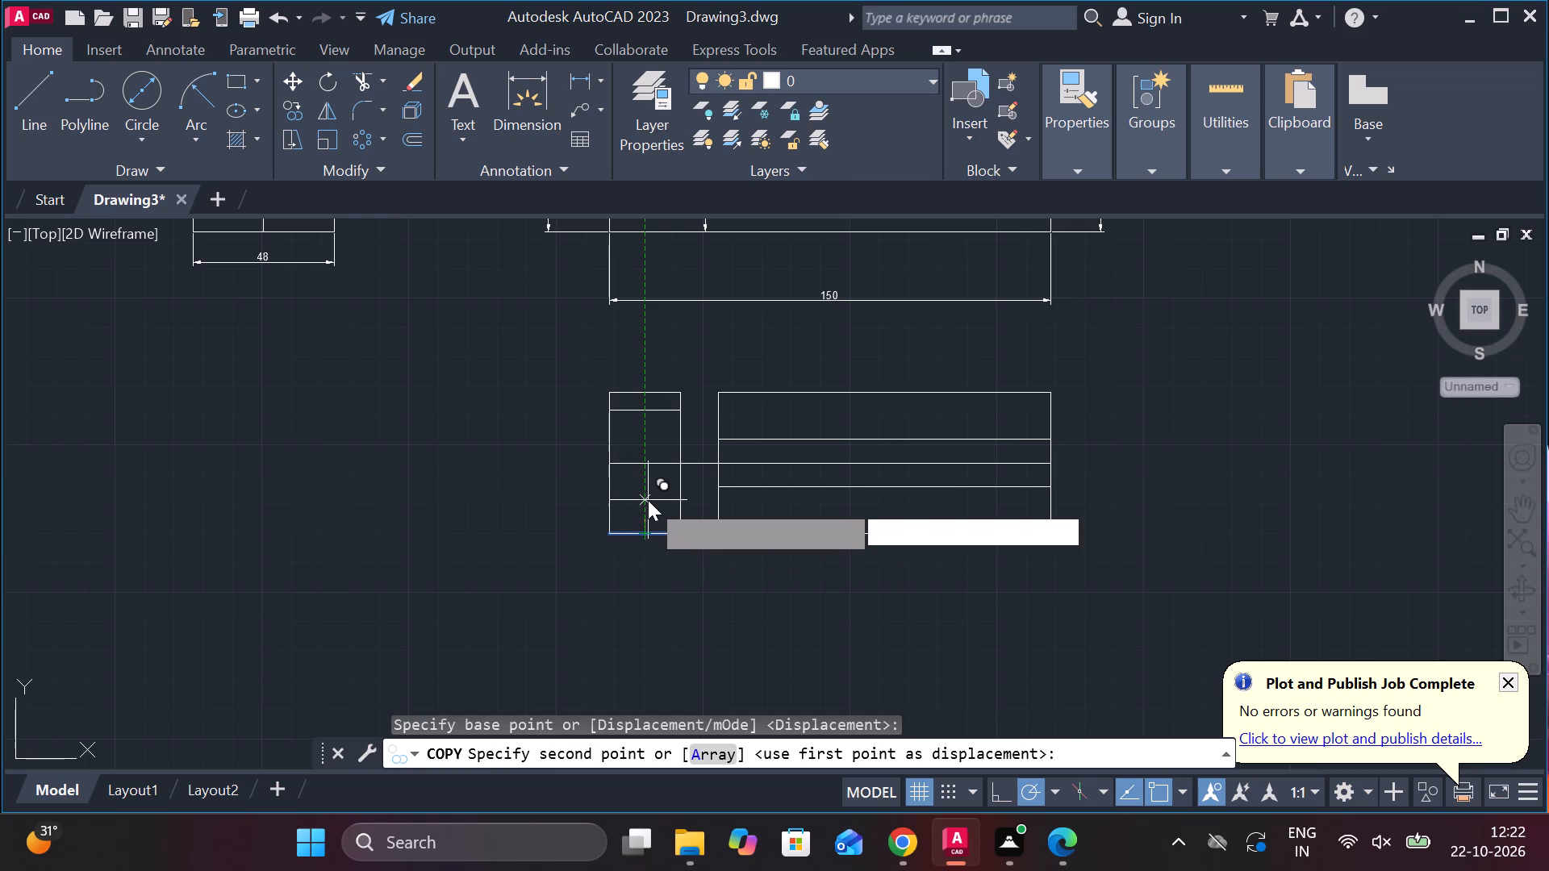
pyautogui.press('Return')
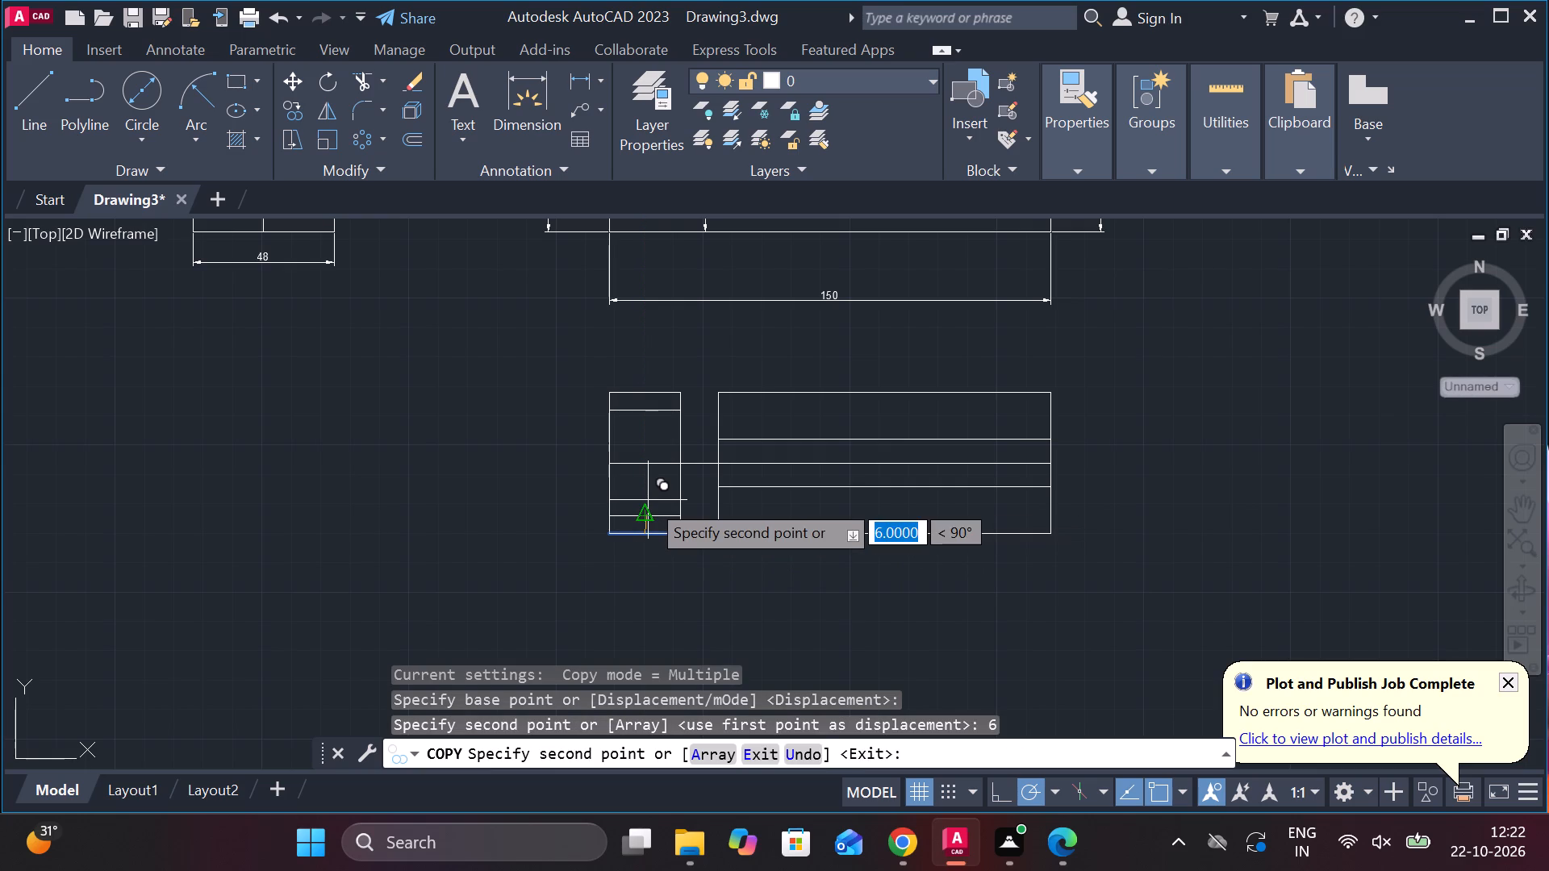
pyautogui.press('Escape')
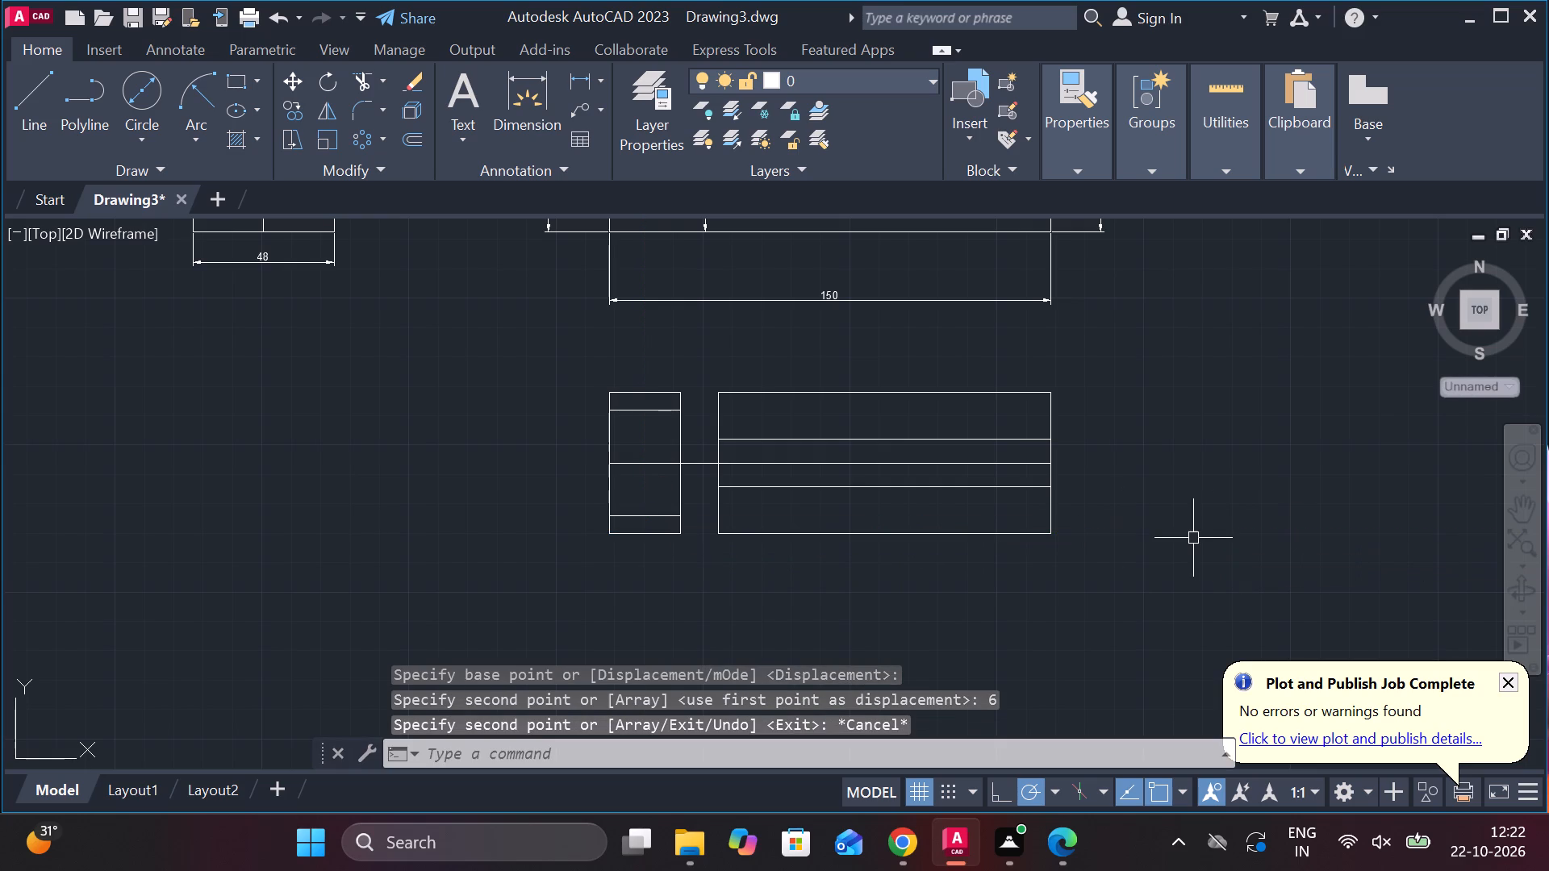
# Extend the wide right block's bottom and top edges to the narrow left block in the top view.
pyautogui.press('3')
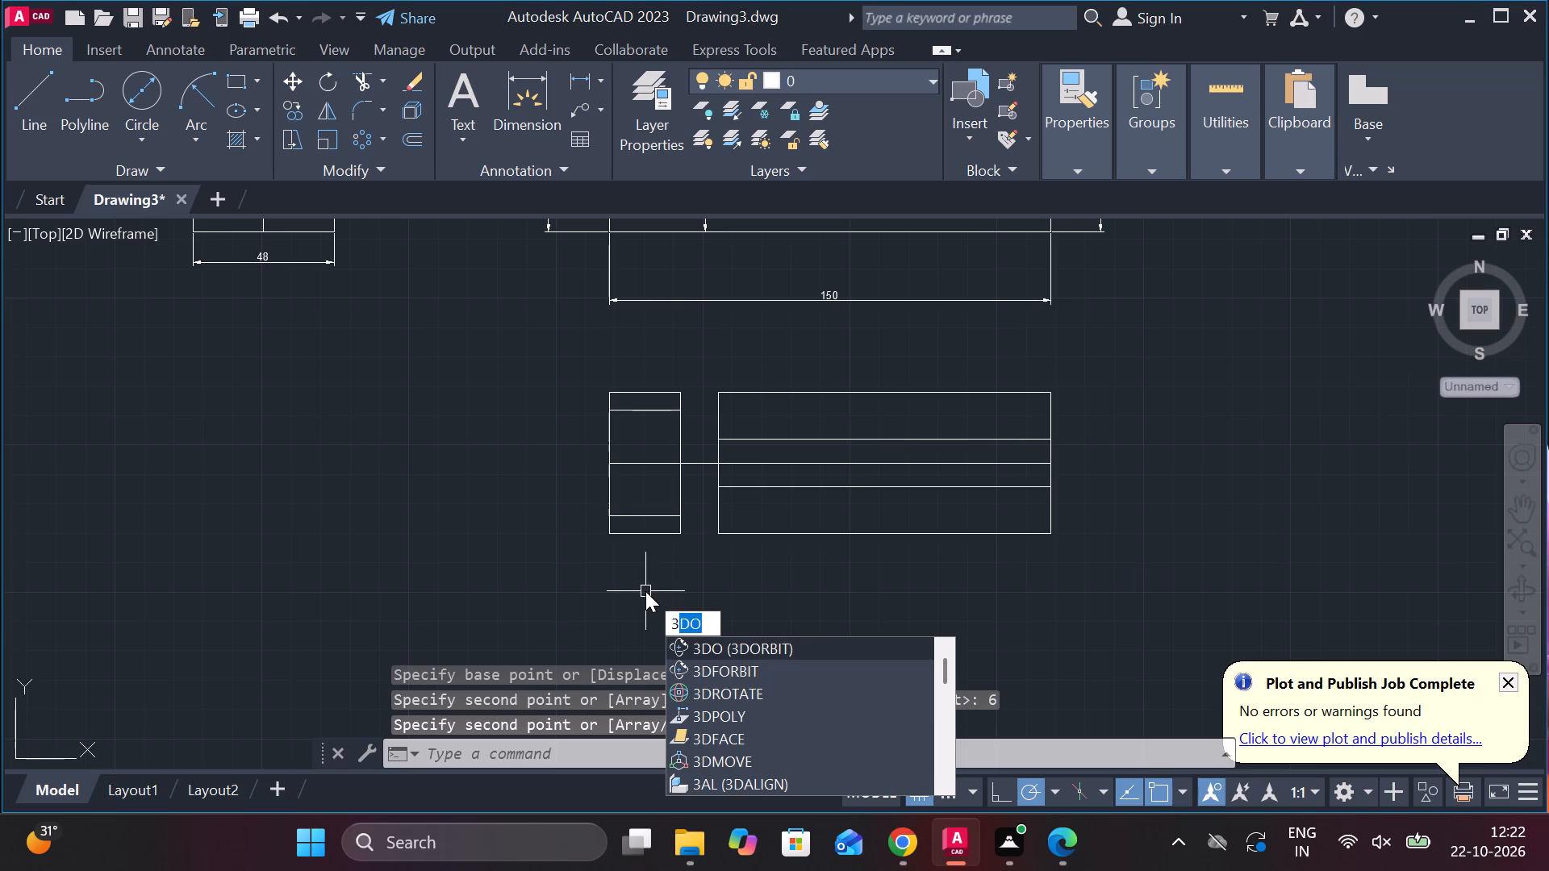
pyautogui.press('BackSpace')
pyautogui.press('BackSpace')
pyautogui.write('EX')
pyautogui.press('Return')
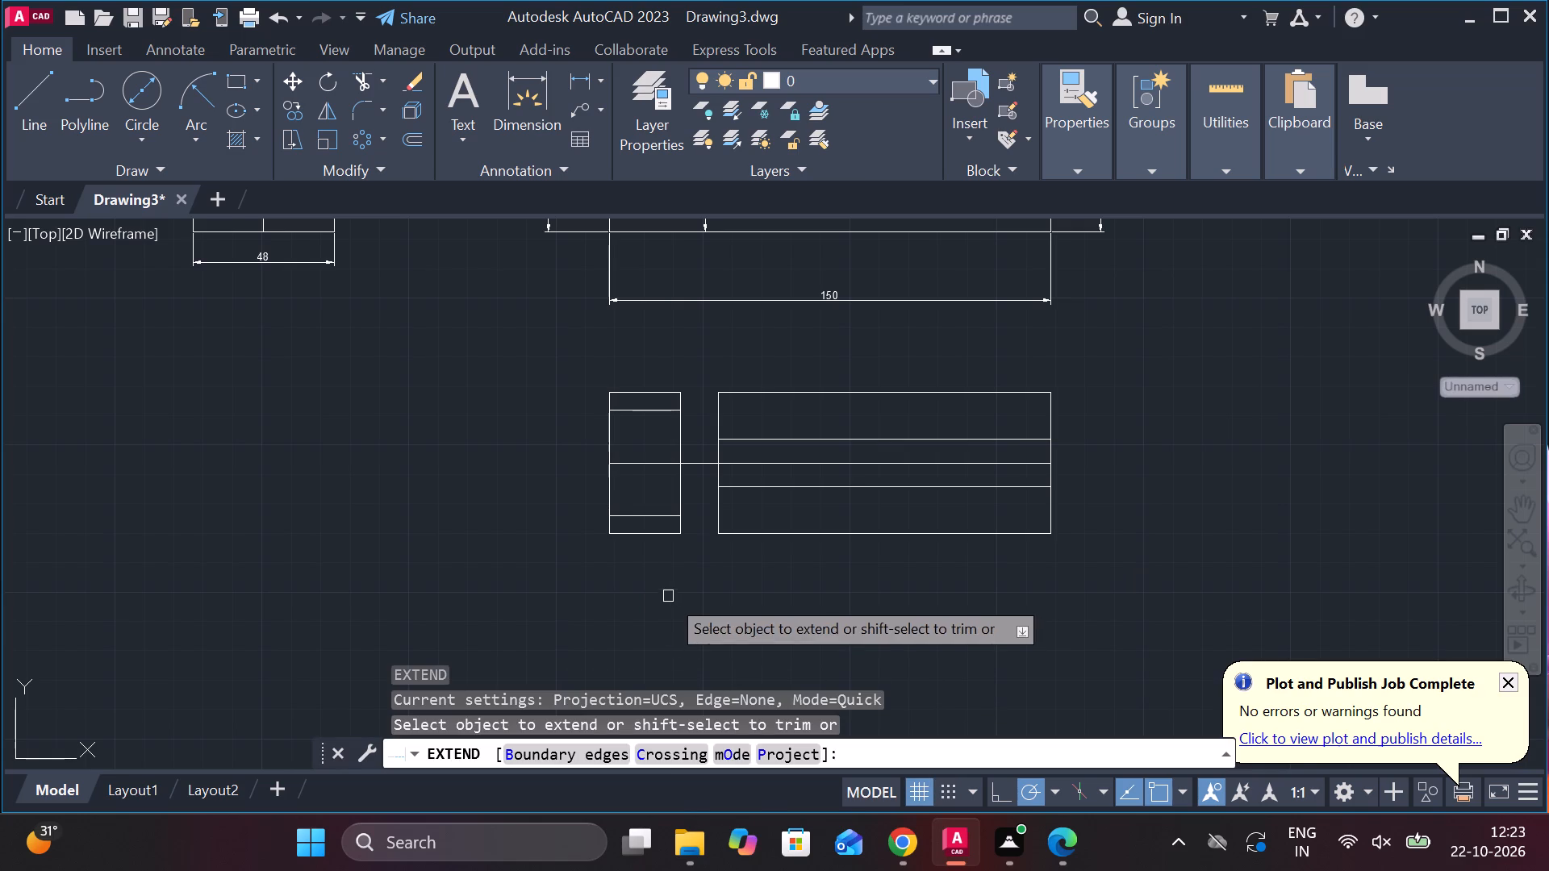
pyautogui.click(749, 536)
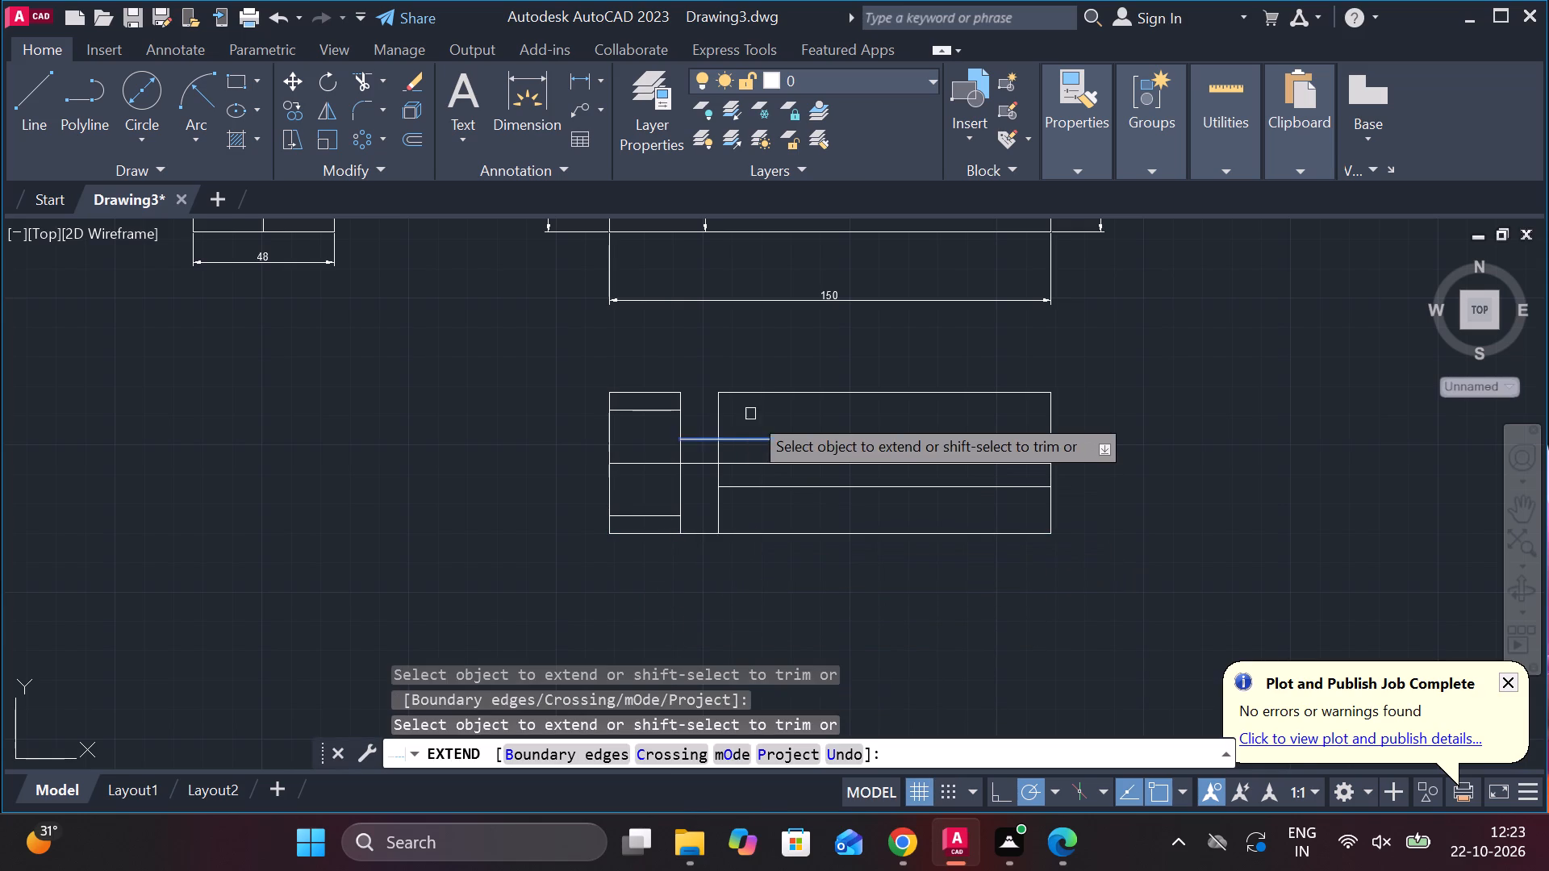
pyautogui.click(758, 393)
pyautogui.press('Escape')
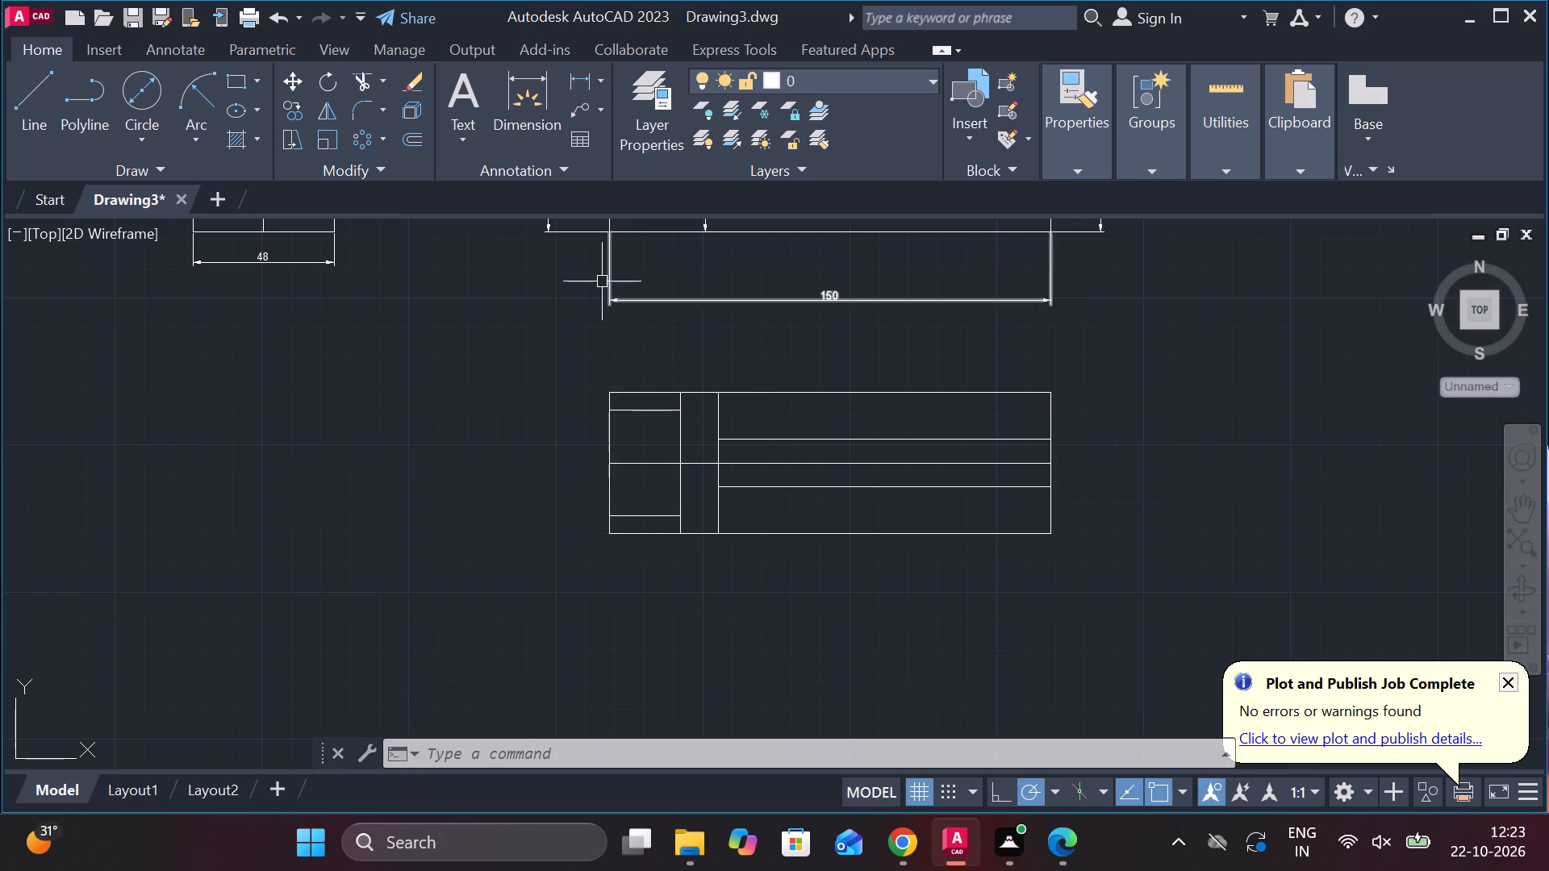
# Add a linear dimension above the top view for the width of the narrow left block.
pyautogui.click(576, 85)
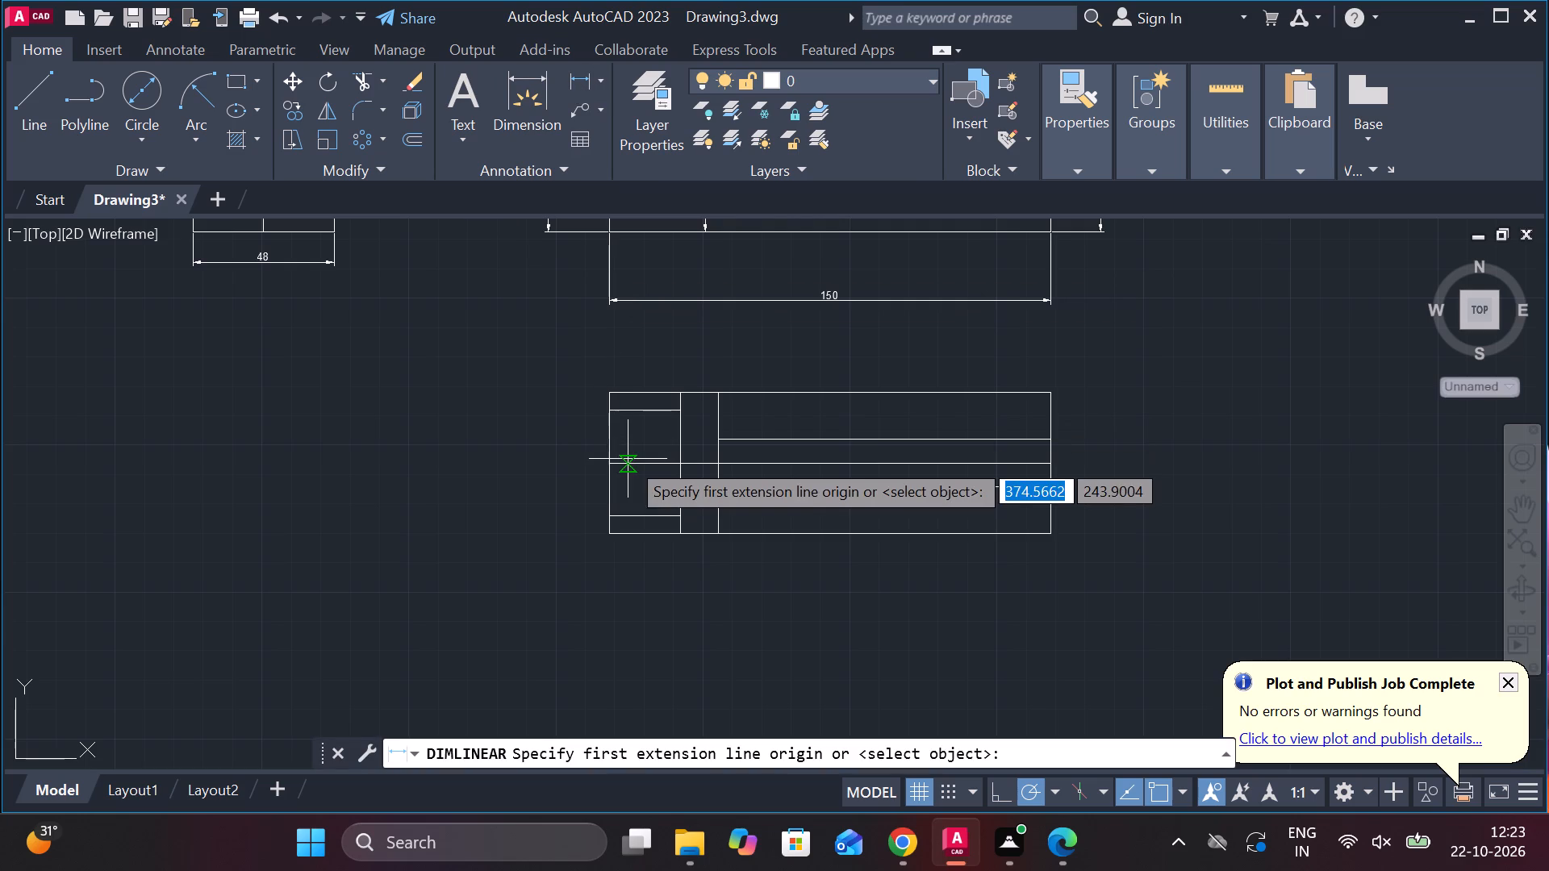
pyautogui.doubleClick(606, 390)
pyautogui.click(685, 394)
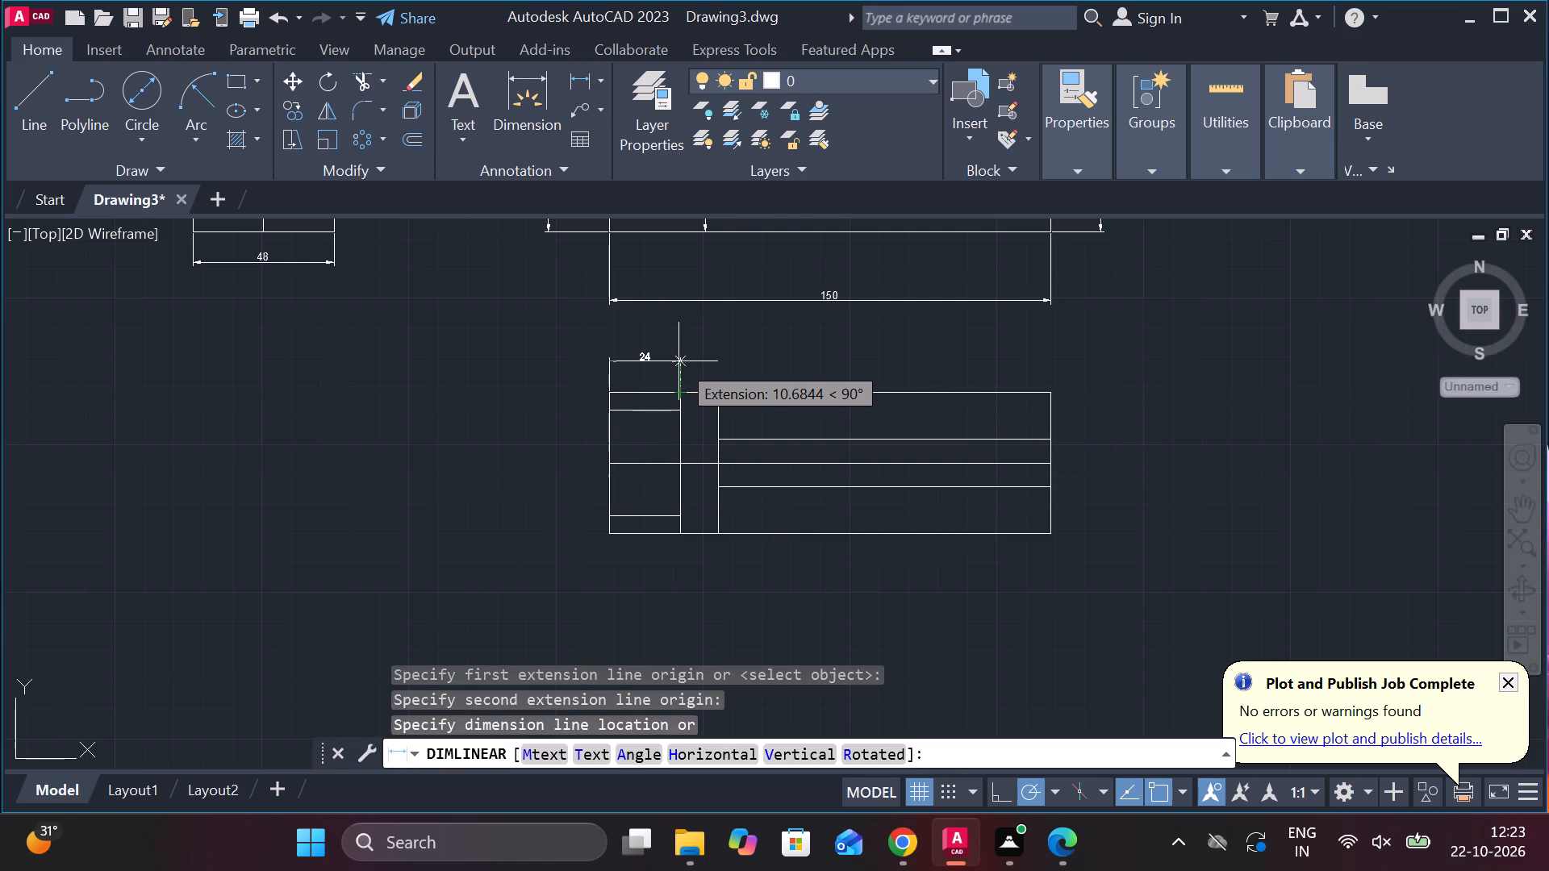
pyautogui.click(678, 359)
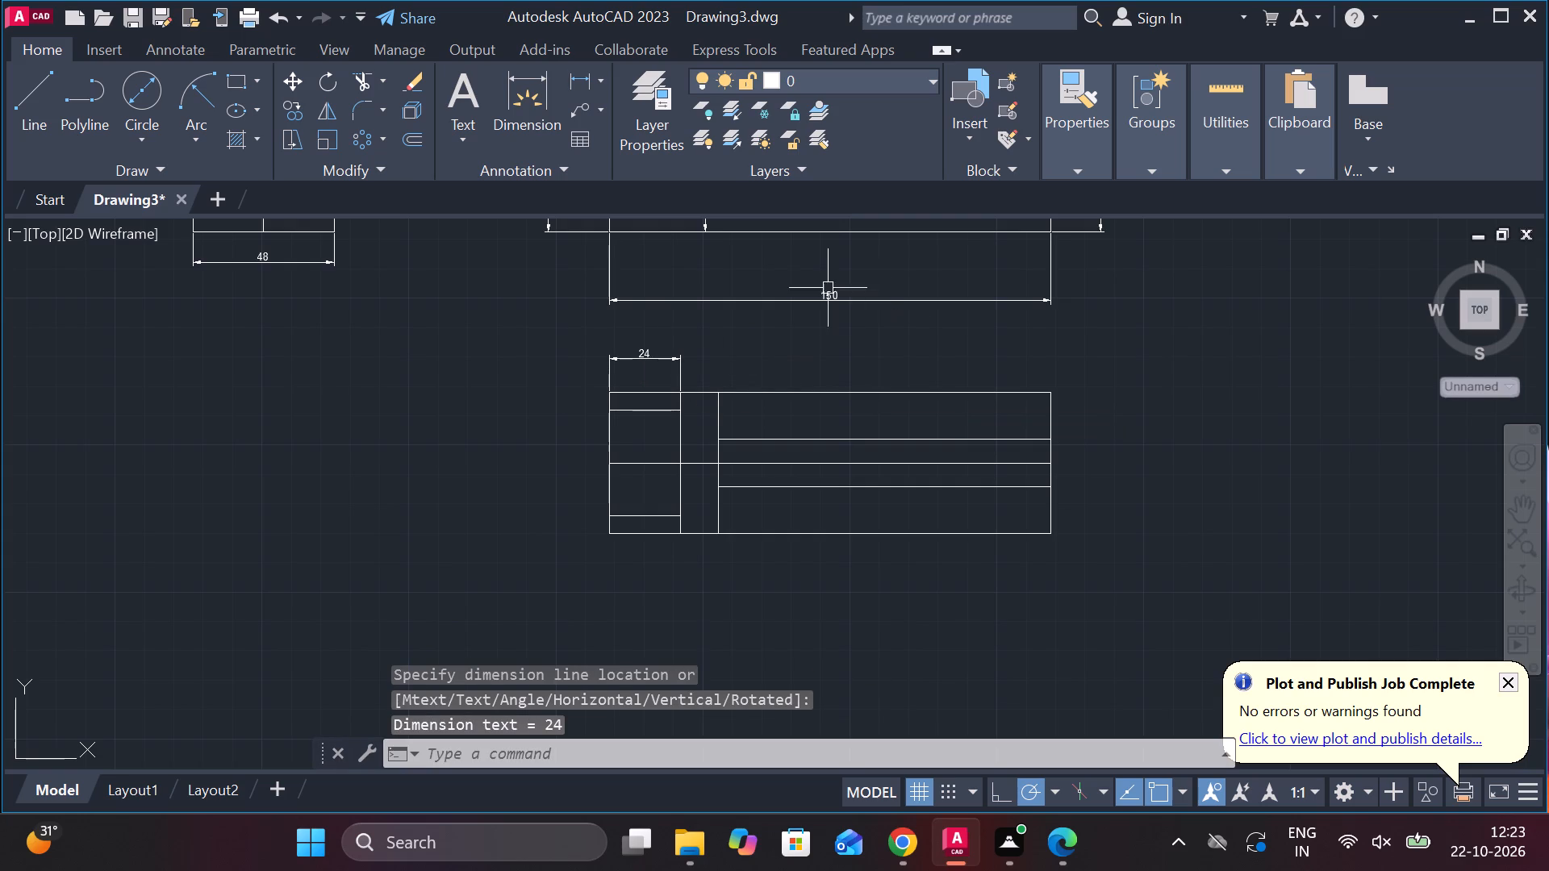
# Add a linear dimension between the two interior vertical lines along the top view's upper edge.
pyautogui.click(582, 84)
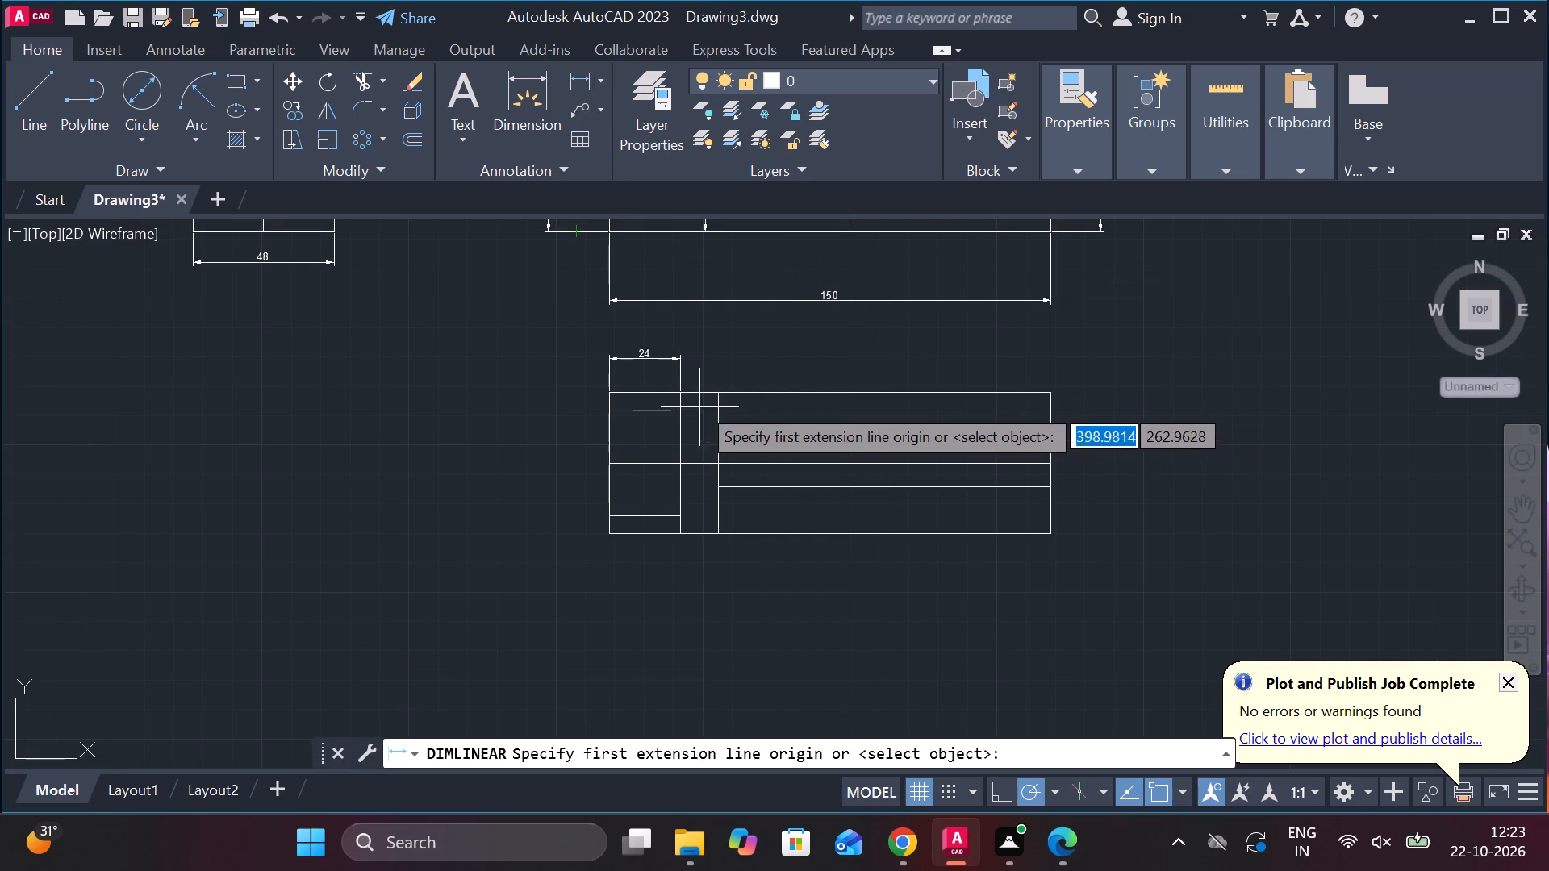
pyautogui.scroll(3, 696, 394)
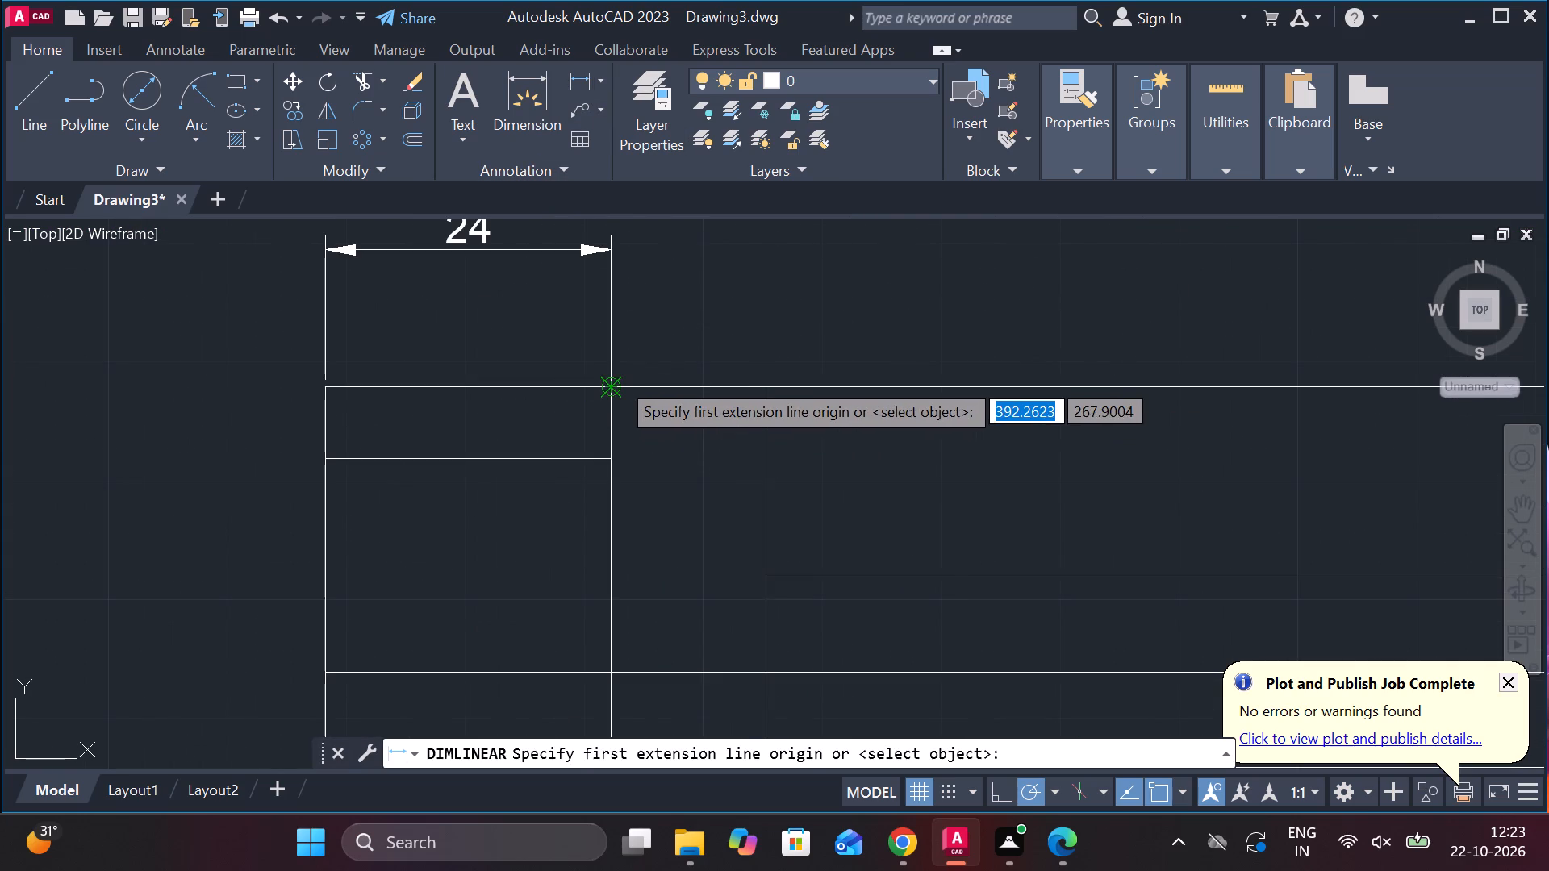
pyautogui.click(618, 380)
pyautogui.click(762, 390)
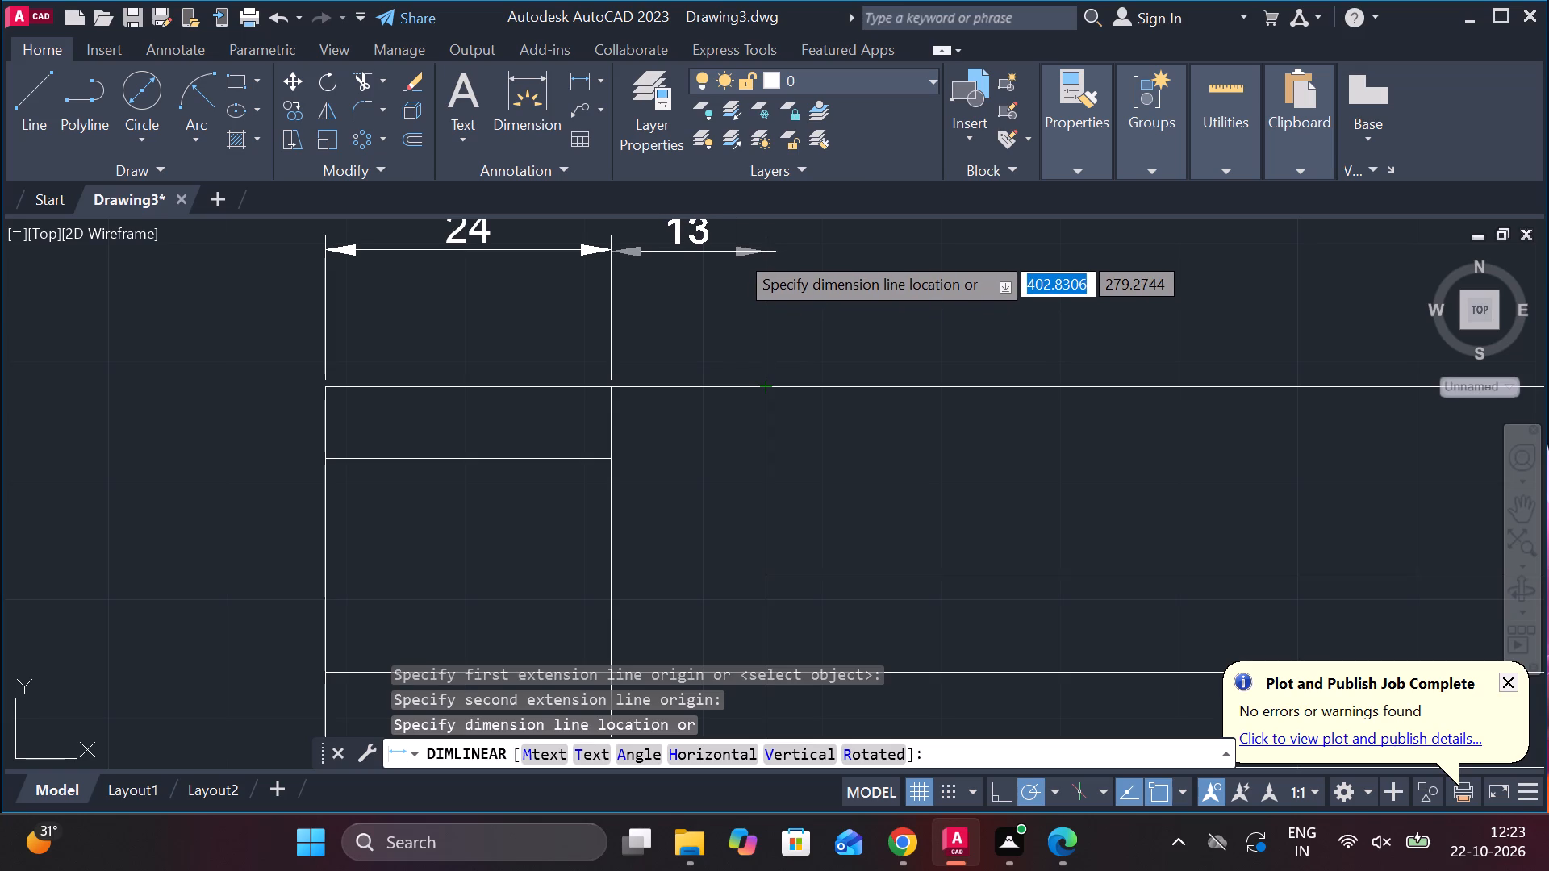
pyautogui.click(737, 252)
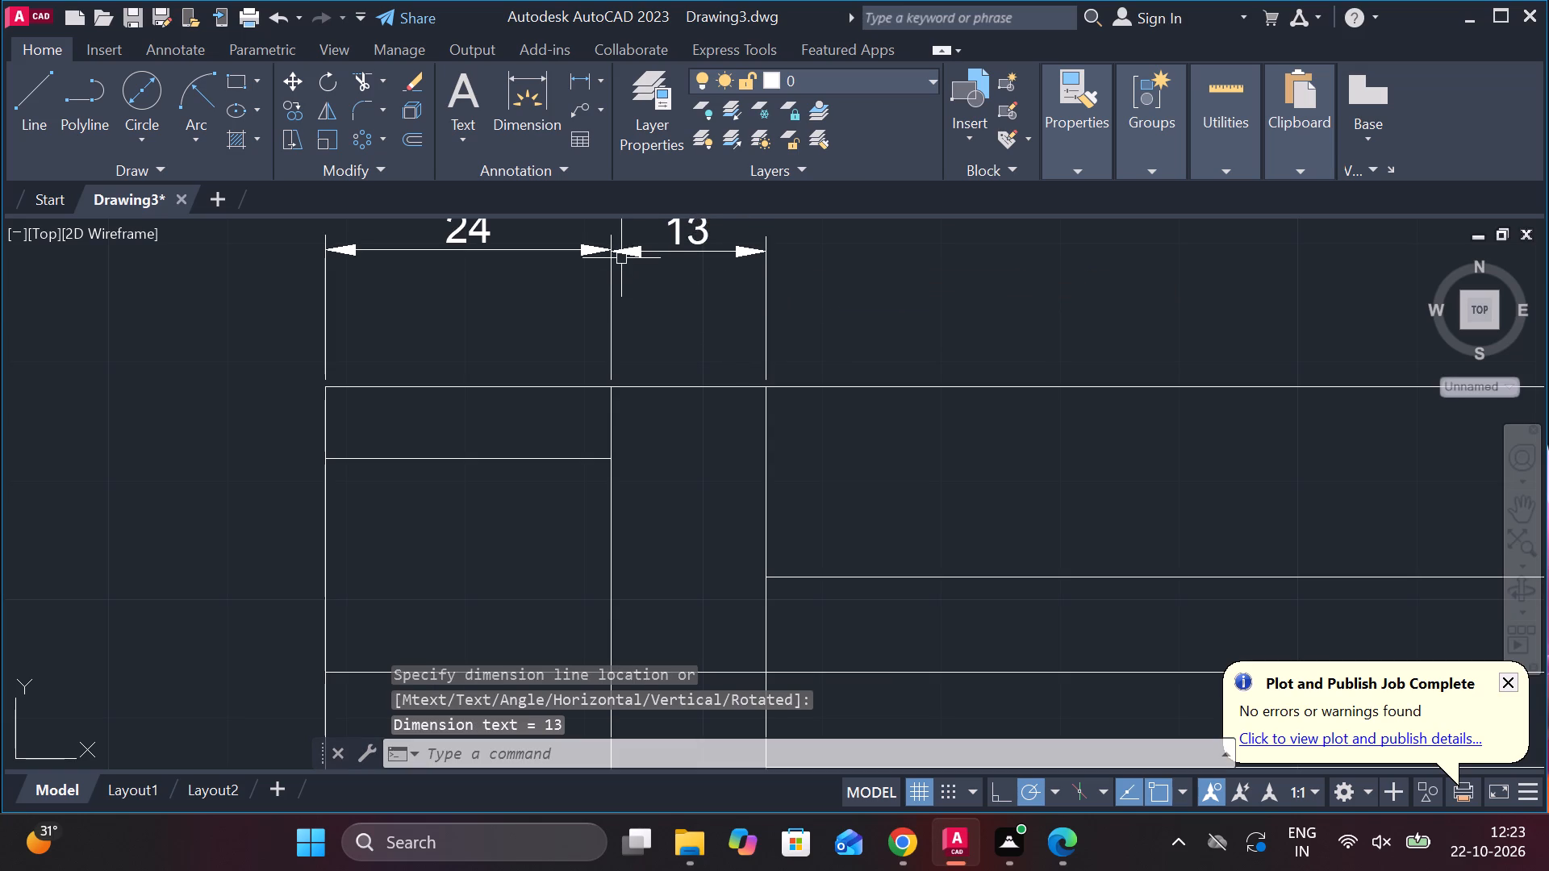
# Align the dimension line between the interior verticals with the adjacent left block's dimension line.
pyautogui.click(621, 251)
pyautogui.click(614, 256)
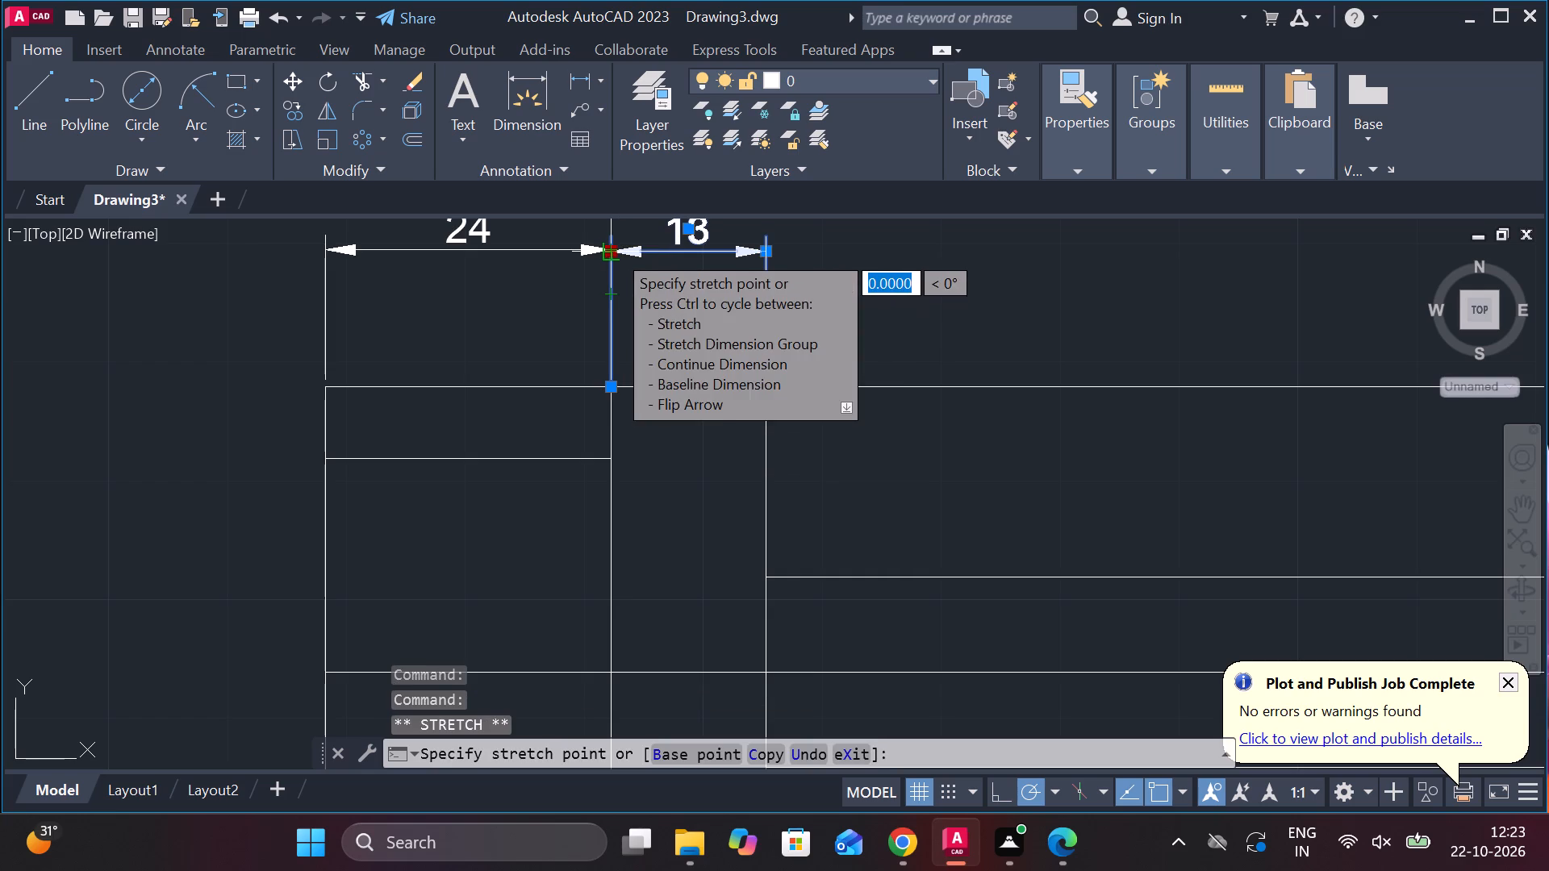
pyautogui.click(614, 251)
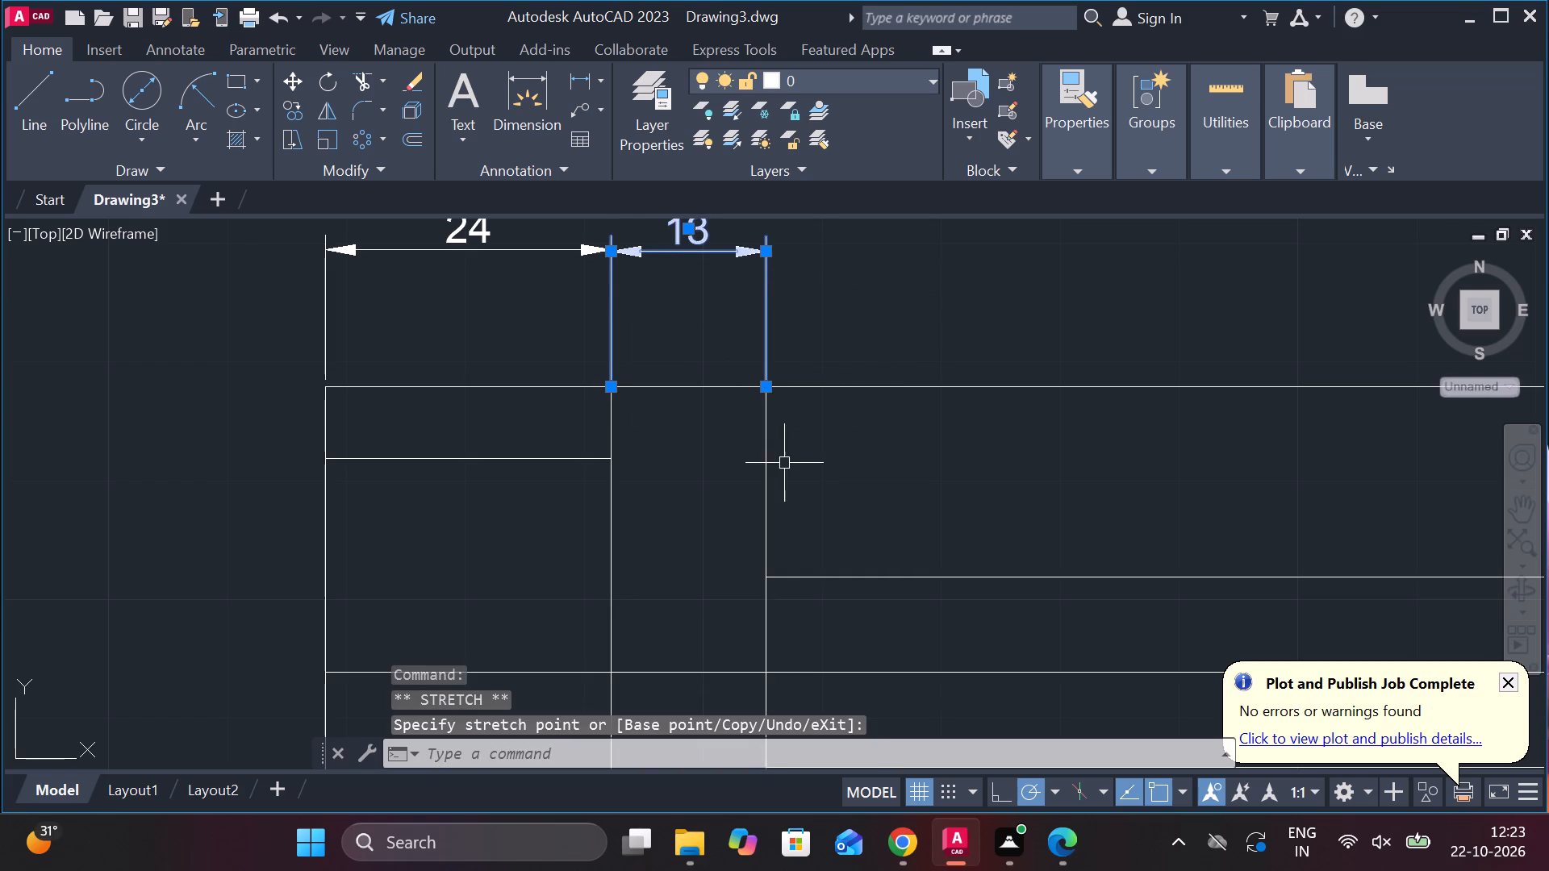
pyautogui.press('Escape')
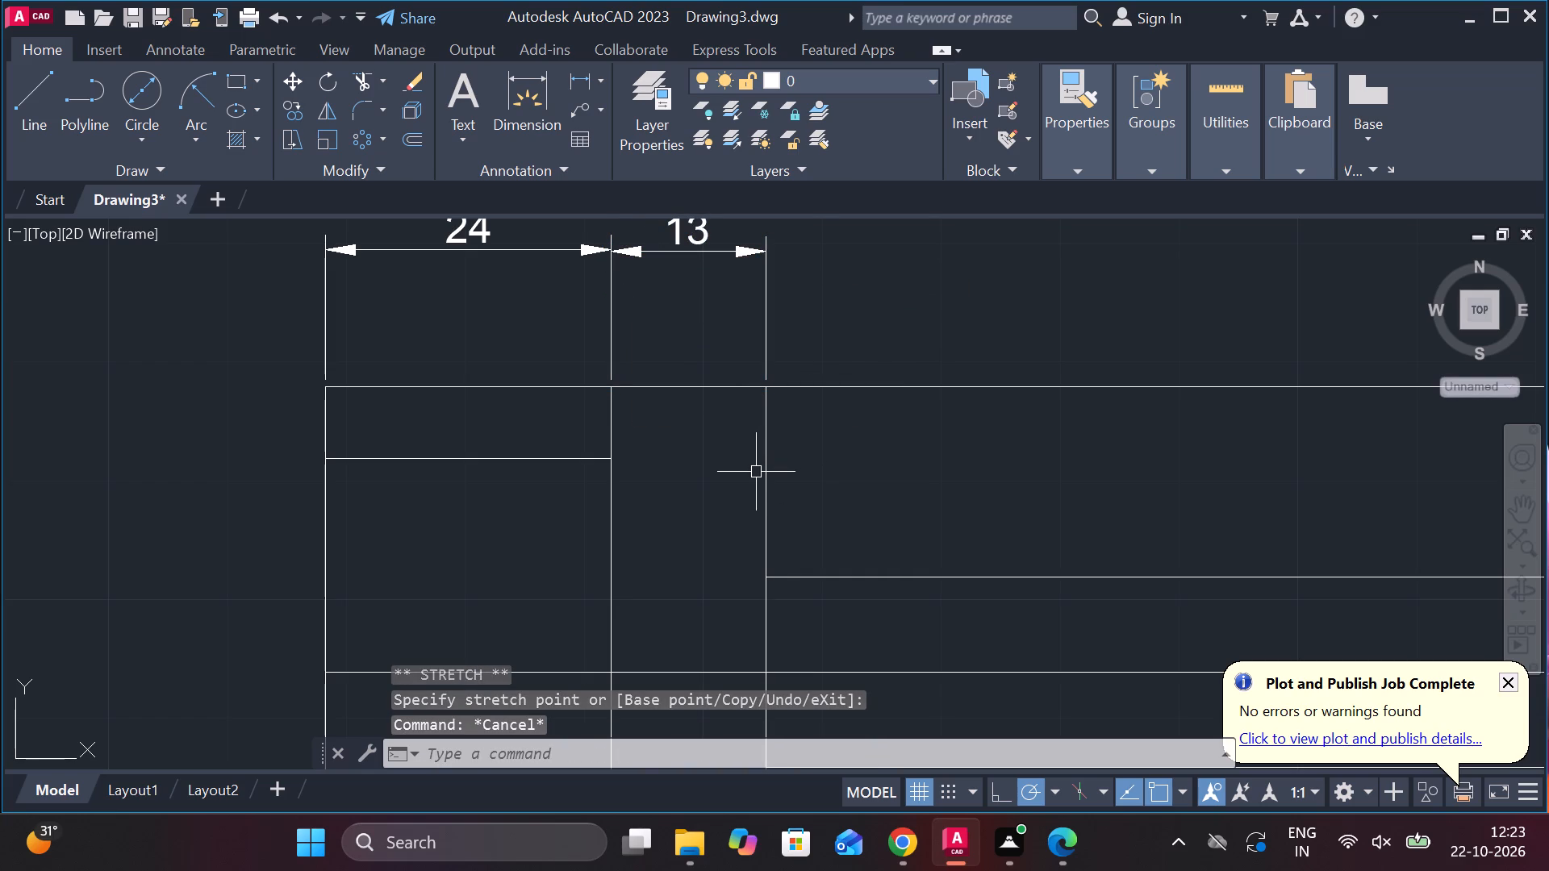
pyautogui.click(687, 252)
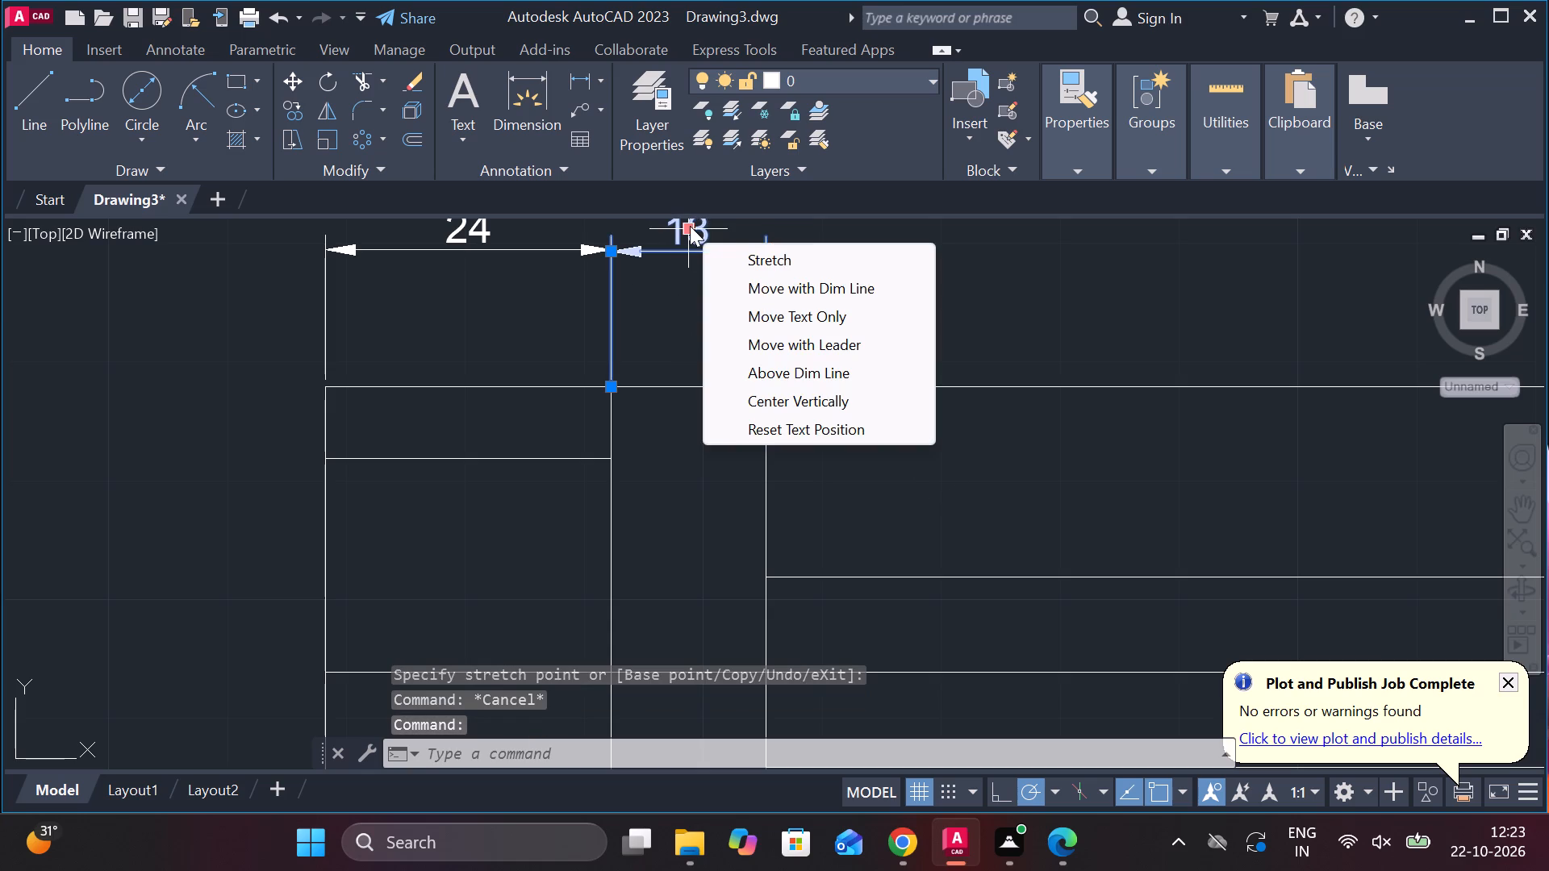
pyautogui.click(613, 252)
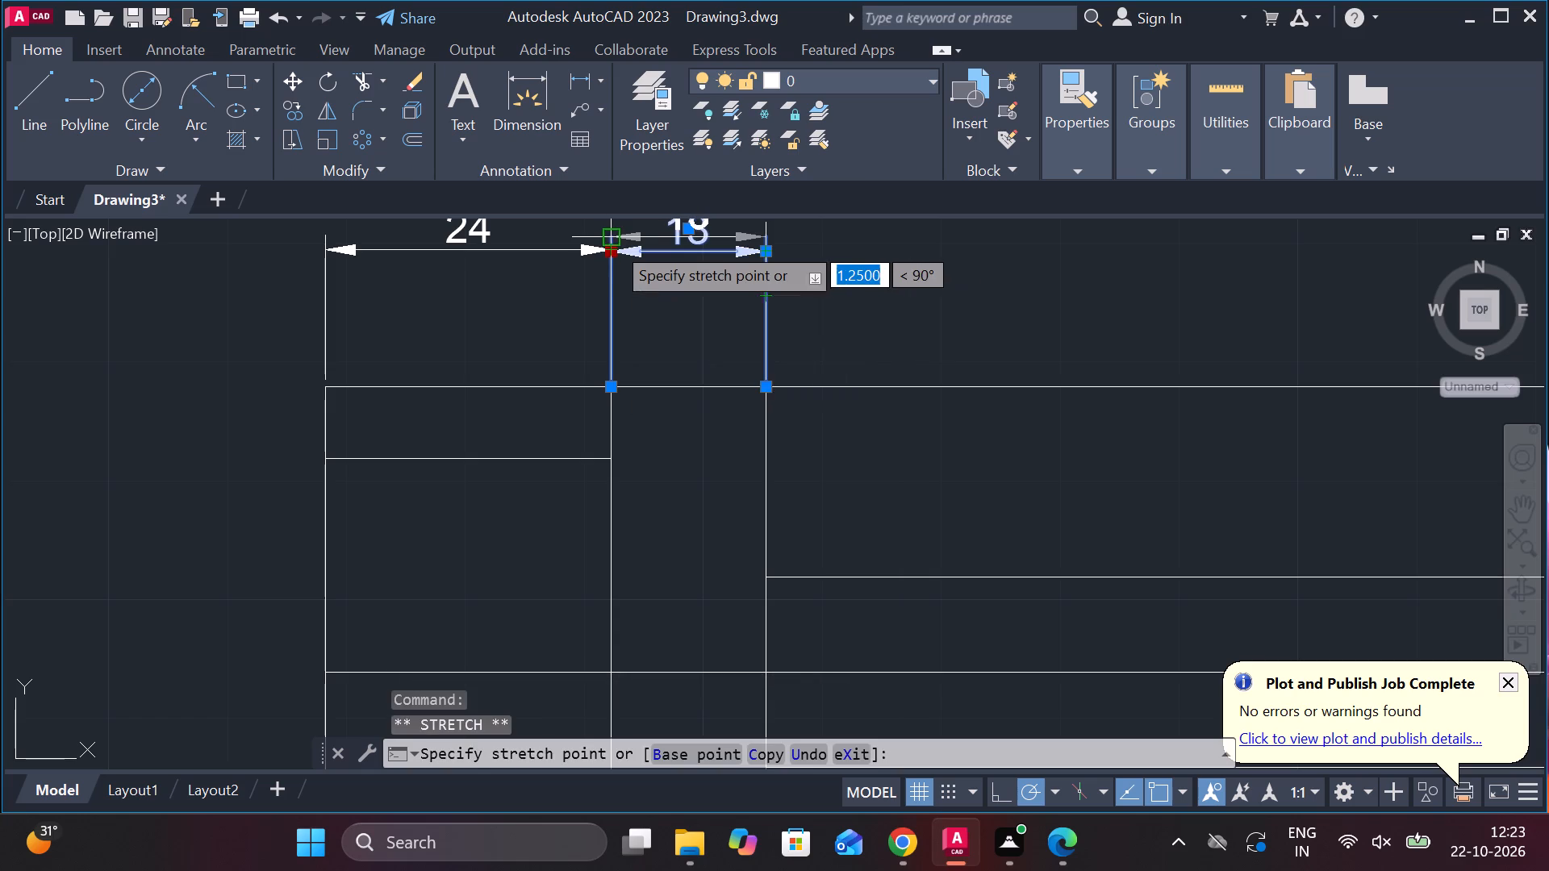
pyautogui.click(613, 243)
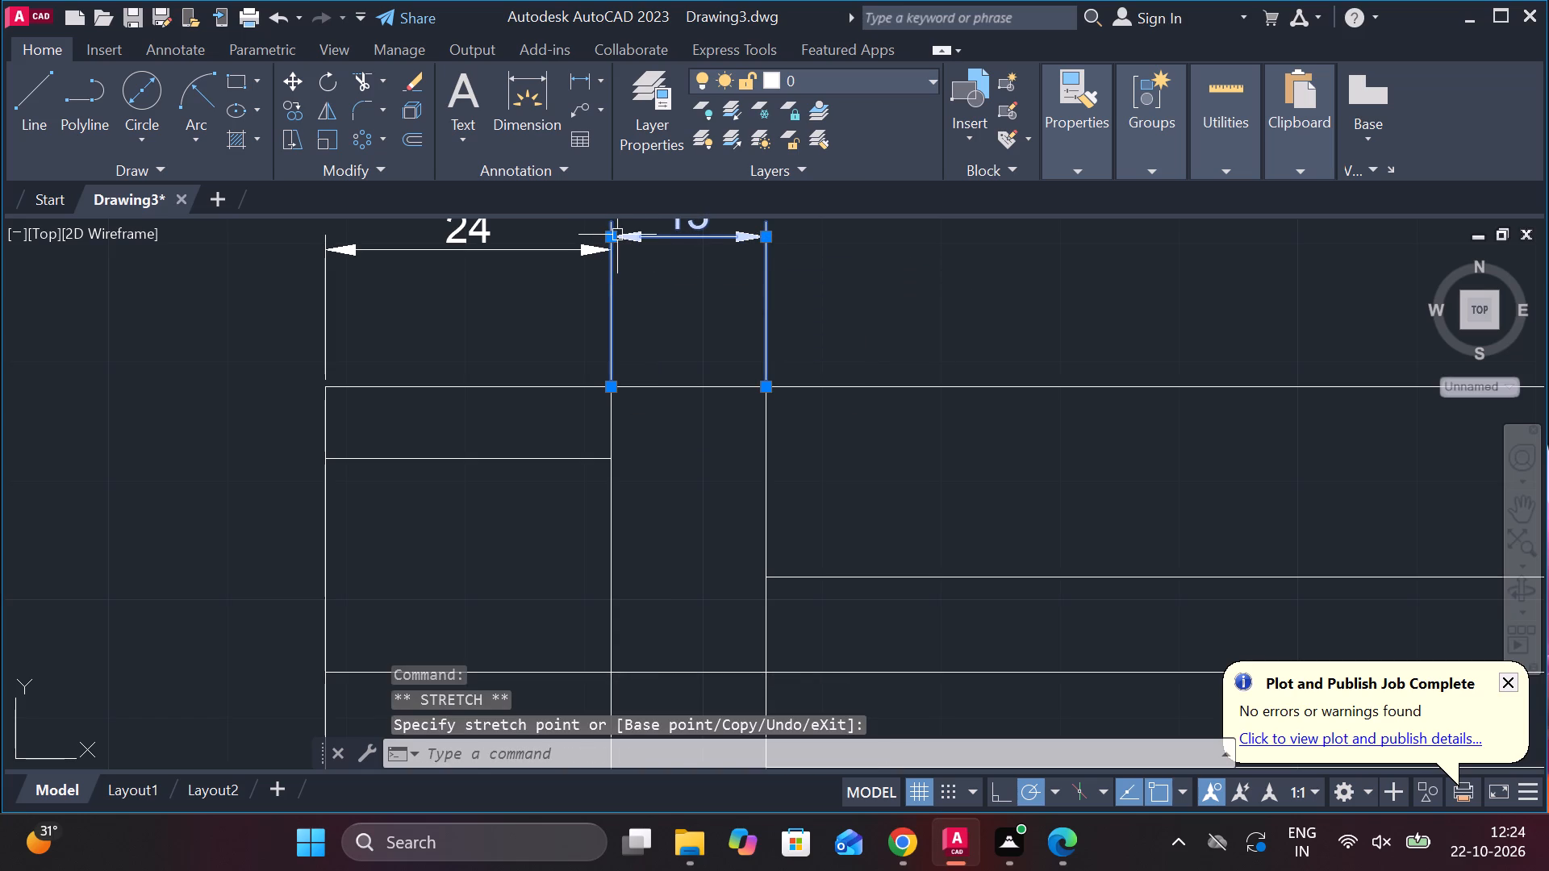
pyautogui.click(616, 235)
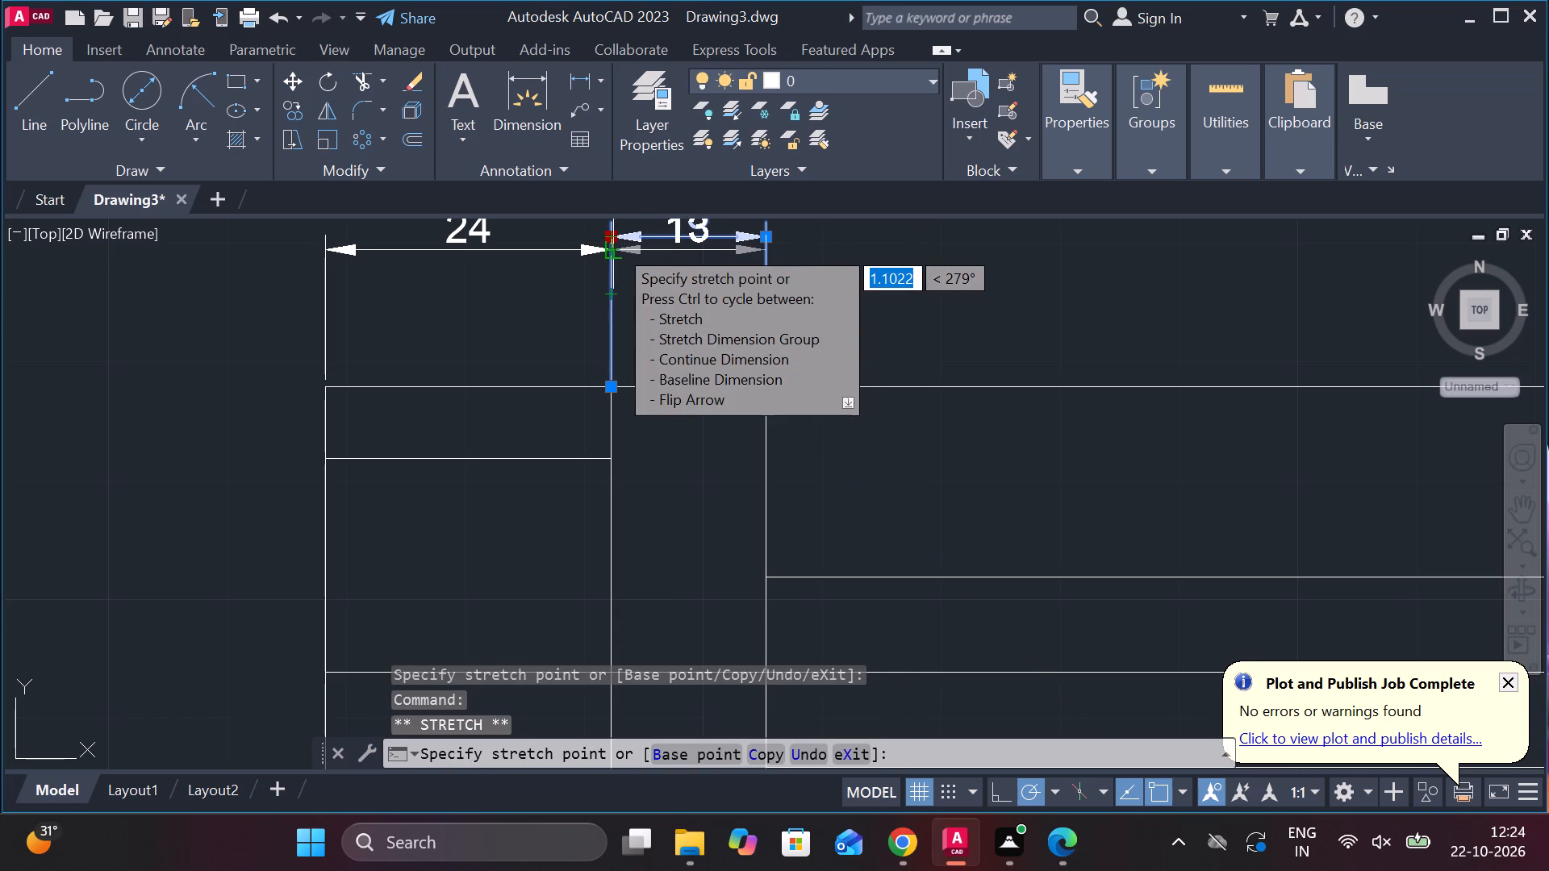
pyautogui.click(616, 246)
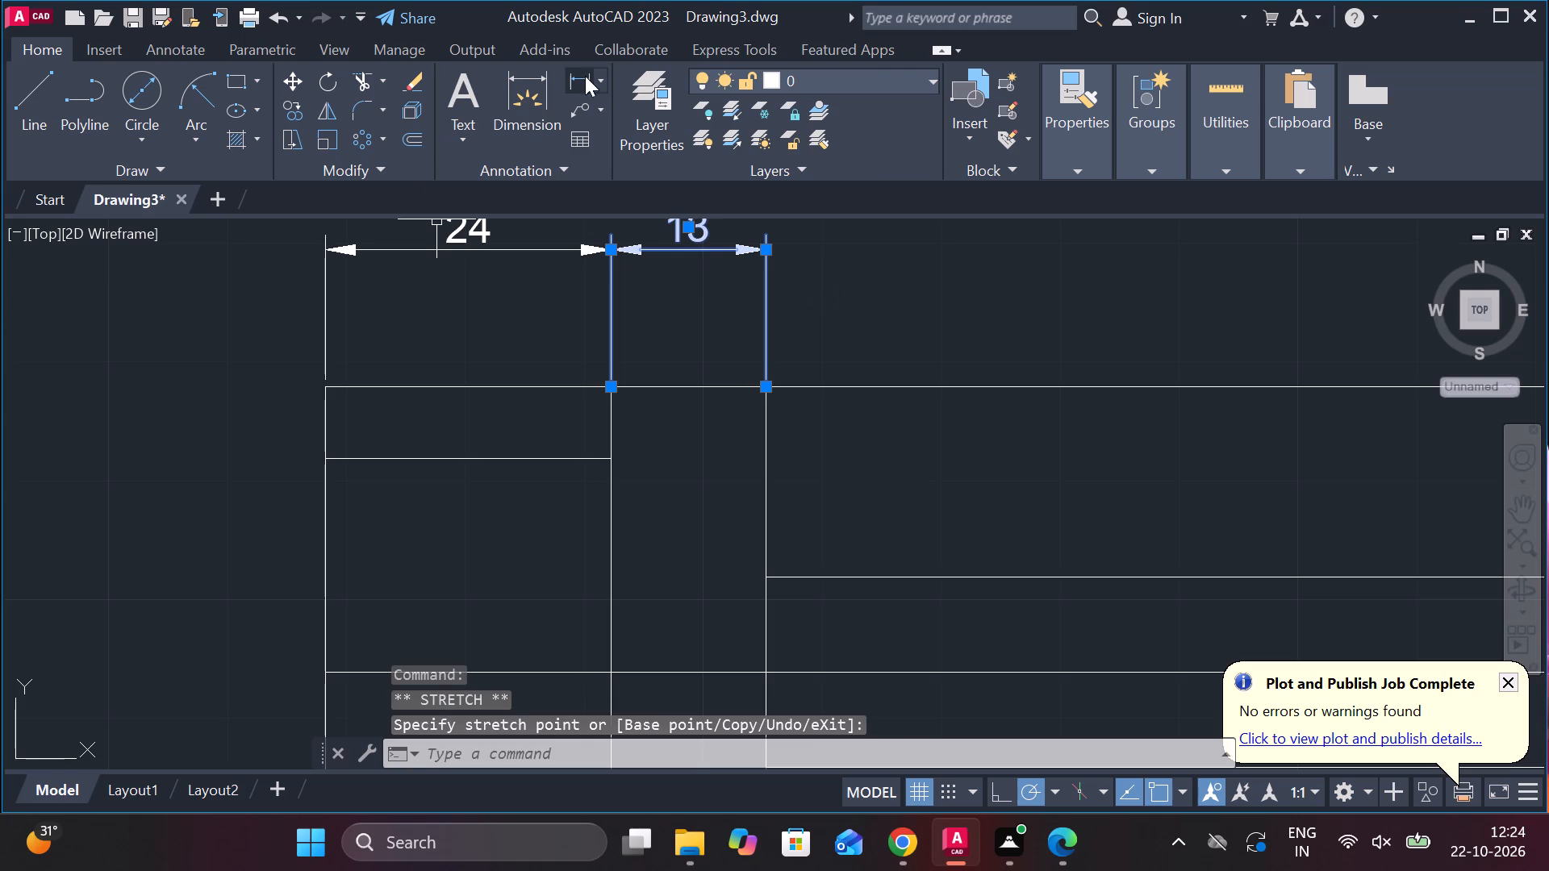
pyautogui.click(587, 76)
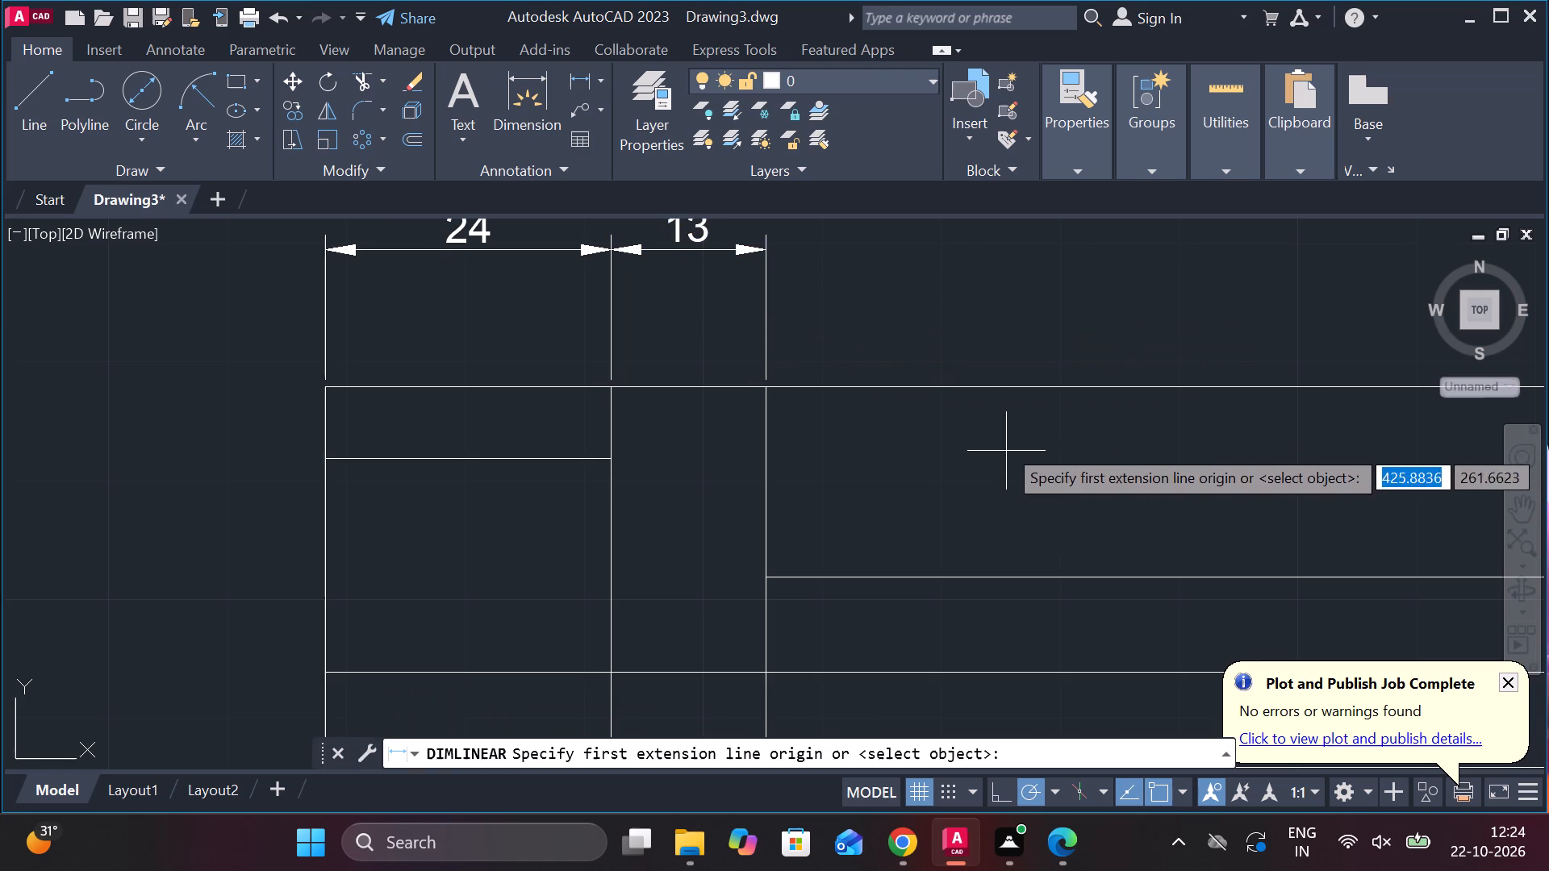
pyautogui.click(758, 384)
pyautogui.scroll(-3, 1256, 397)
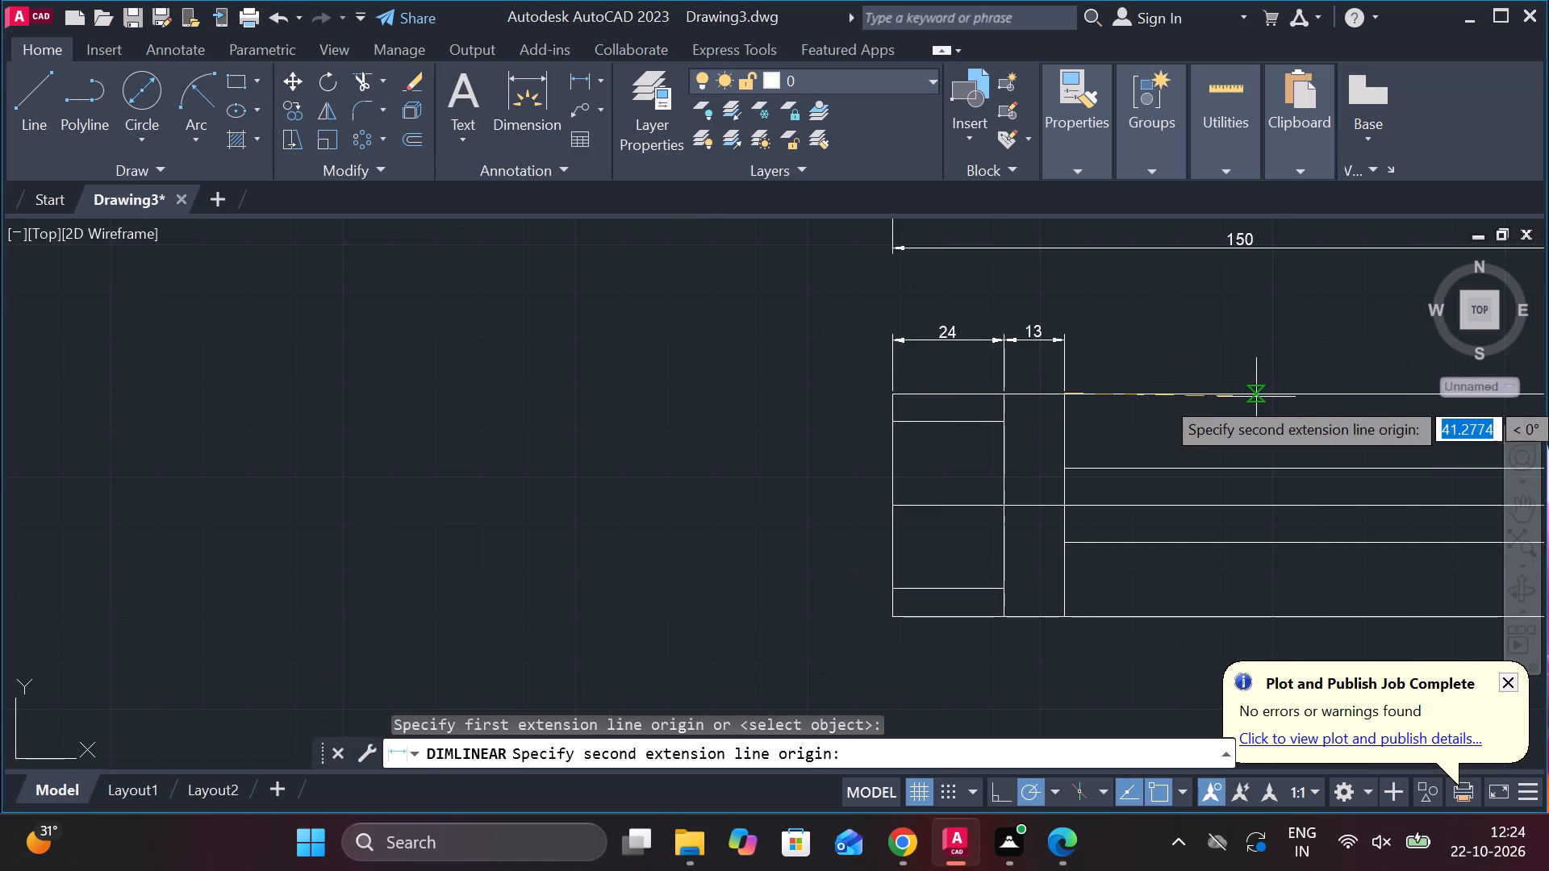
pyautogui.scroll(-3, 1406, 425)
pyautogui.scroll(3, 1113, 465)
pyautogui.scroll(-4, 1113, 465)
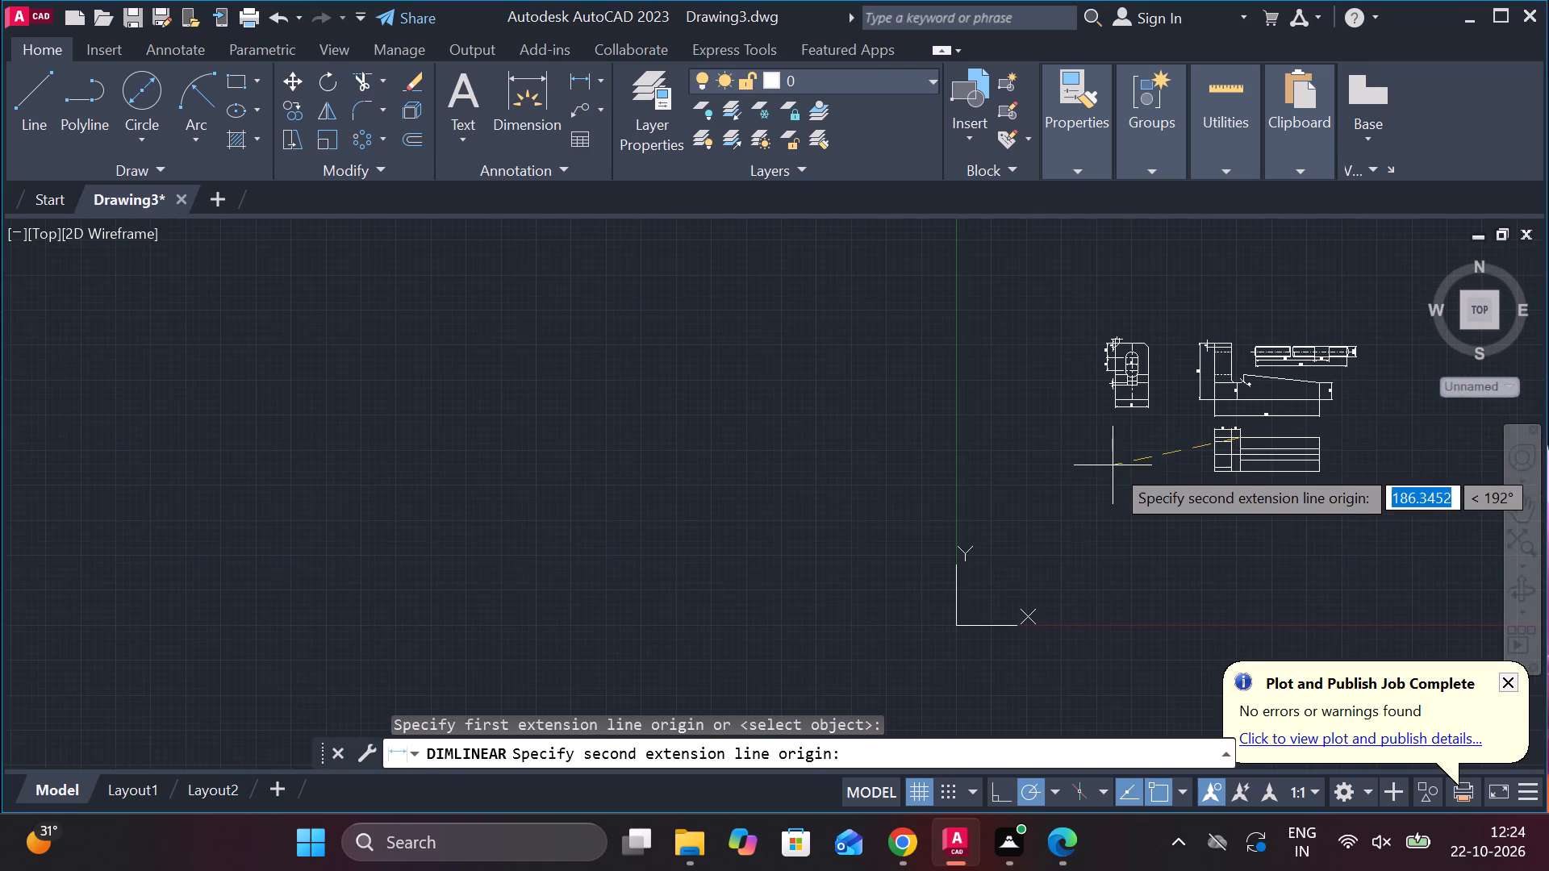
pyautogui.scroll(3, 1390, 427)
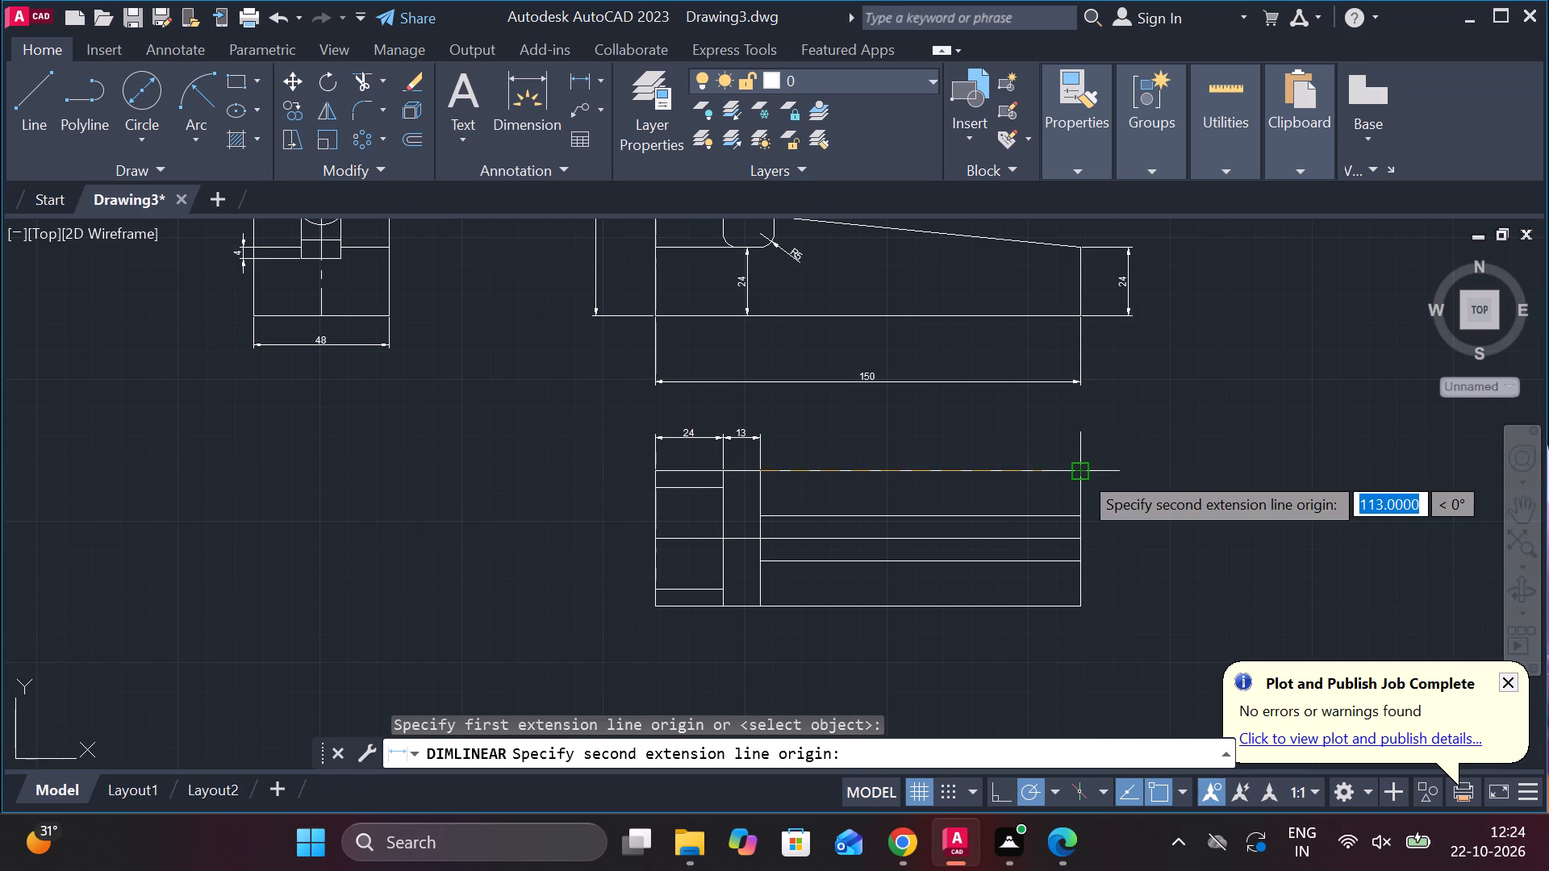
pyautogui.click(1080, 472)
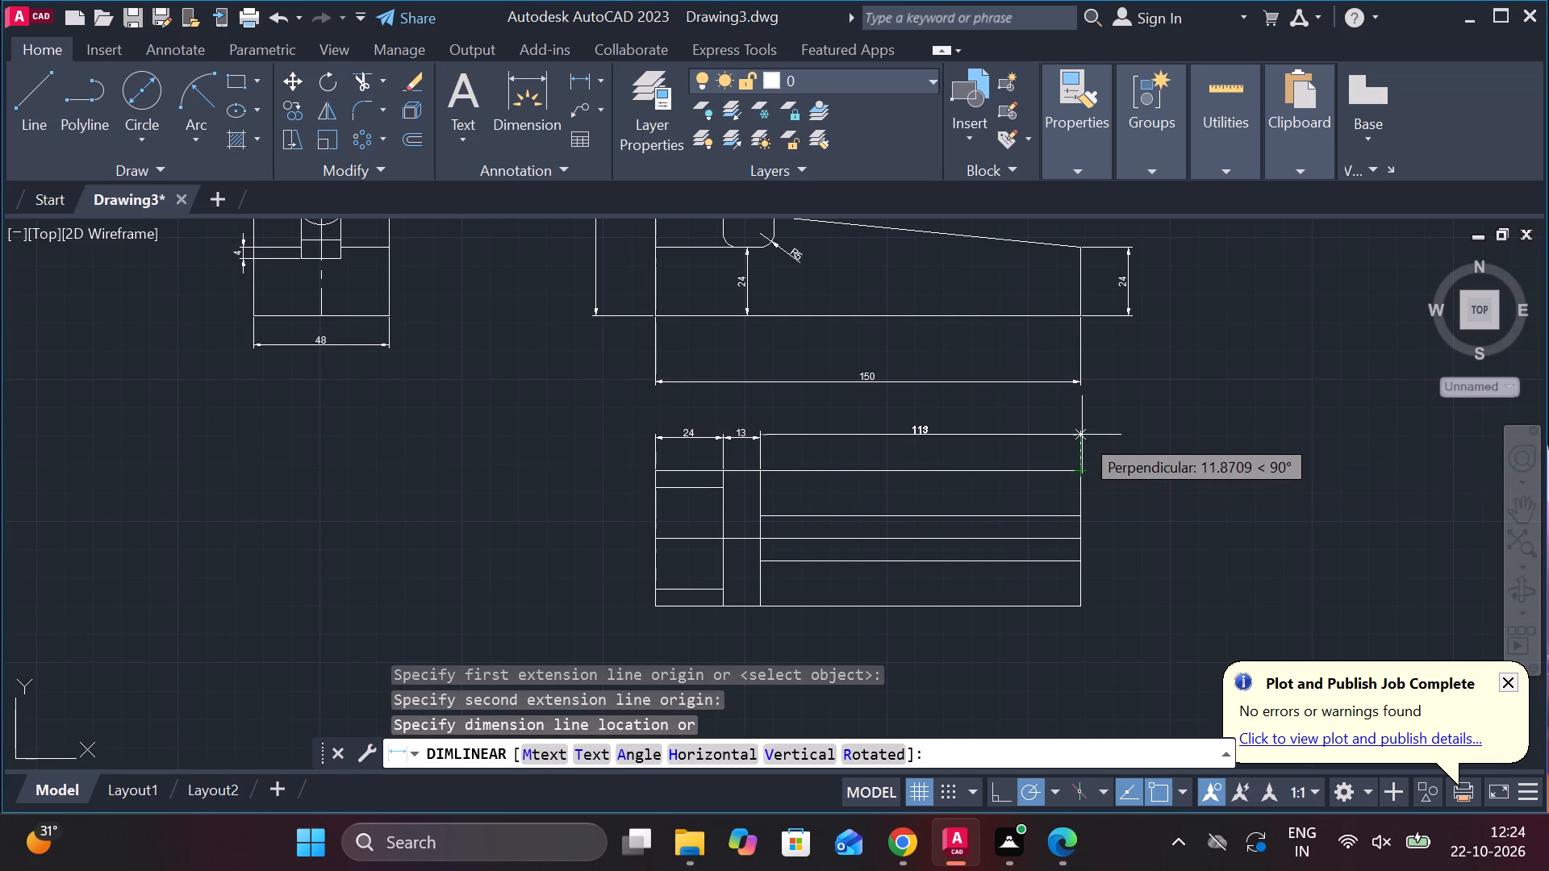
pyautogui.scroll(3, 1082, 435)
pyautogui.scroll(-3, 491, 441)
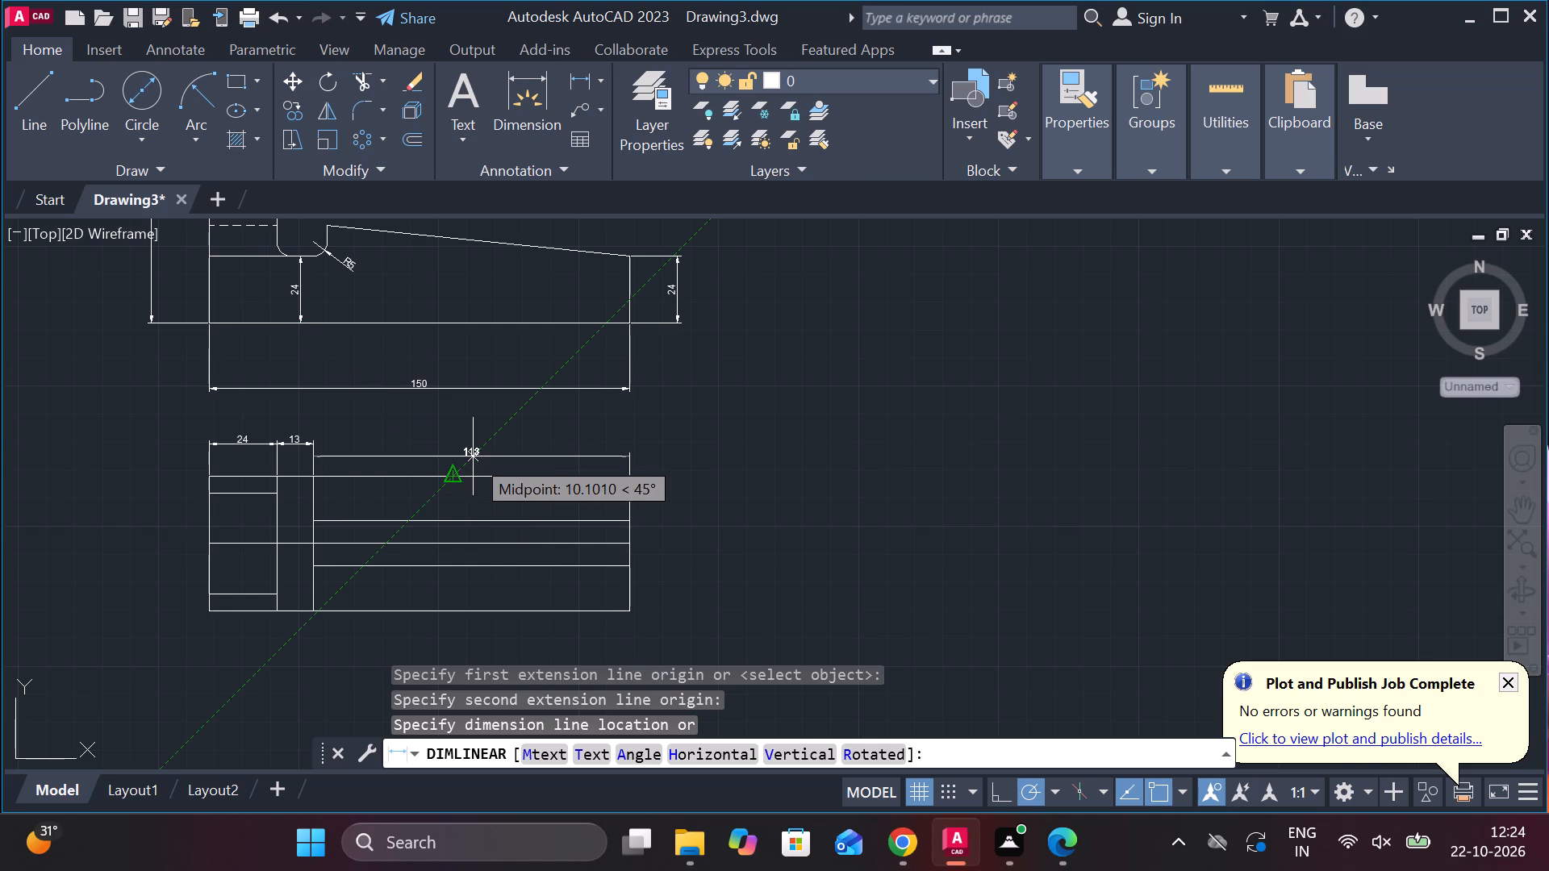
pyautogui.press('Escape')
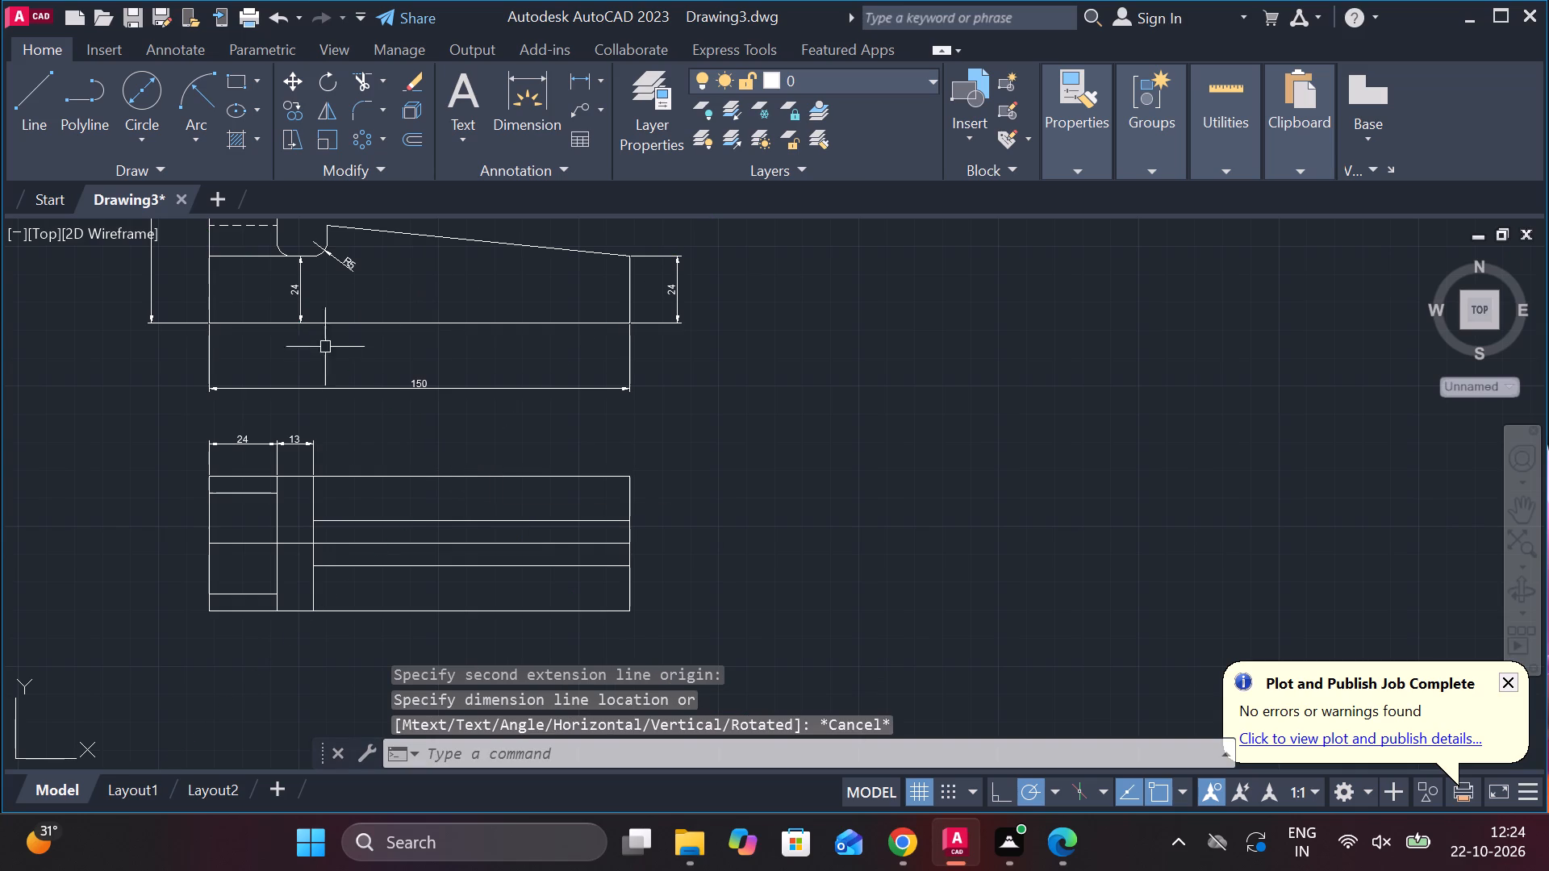
# Move the second interior vertical line of the top view 5 units to the right.
pyautogui.click(311, 503)
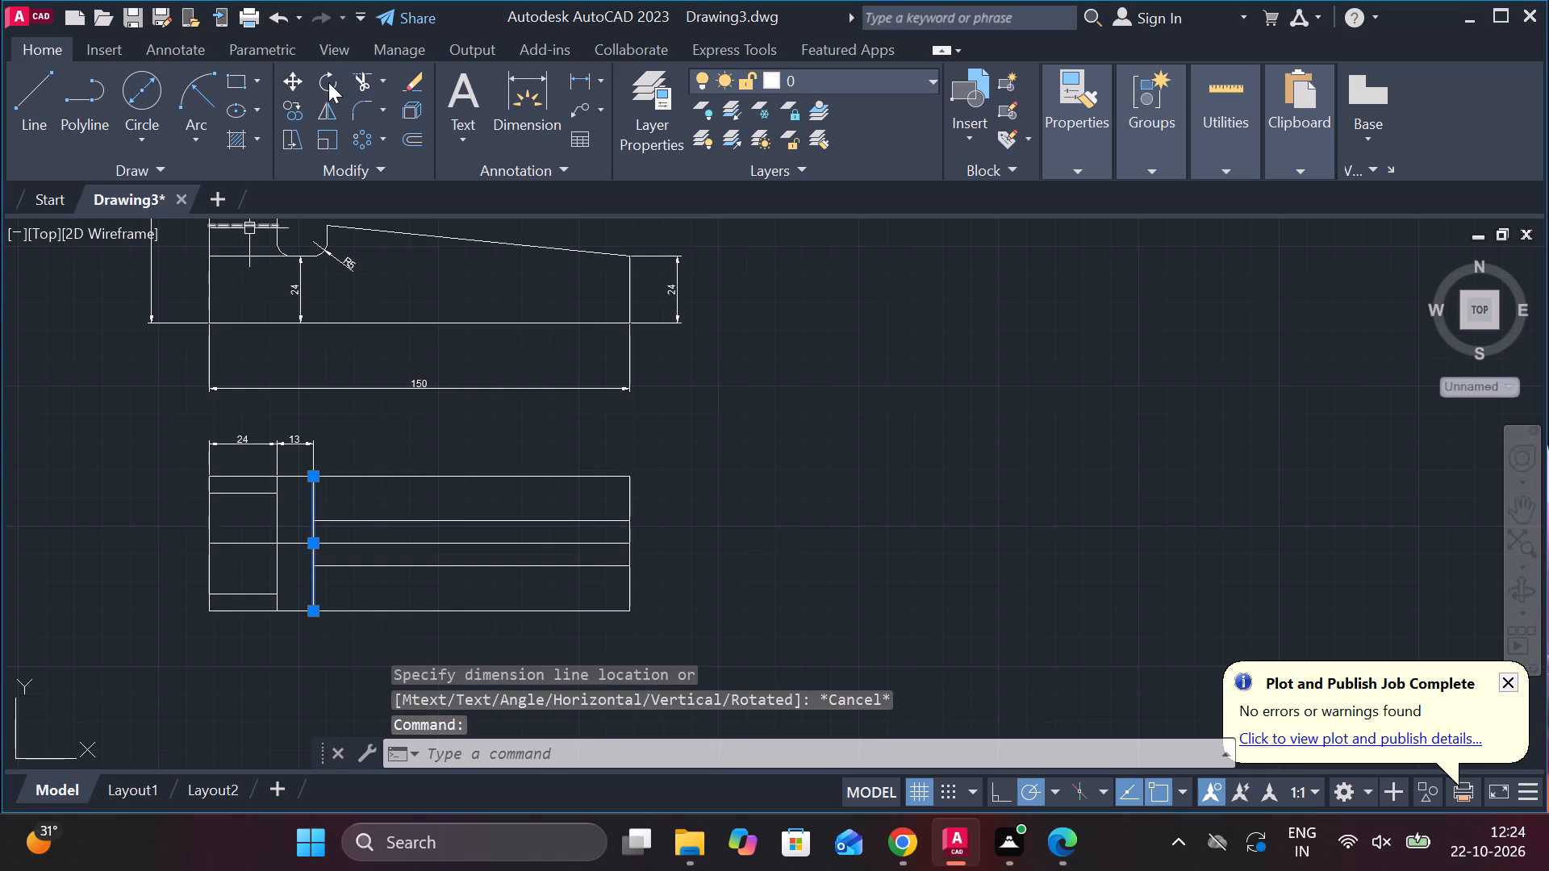
pyautogui.click(289, 75)
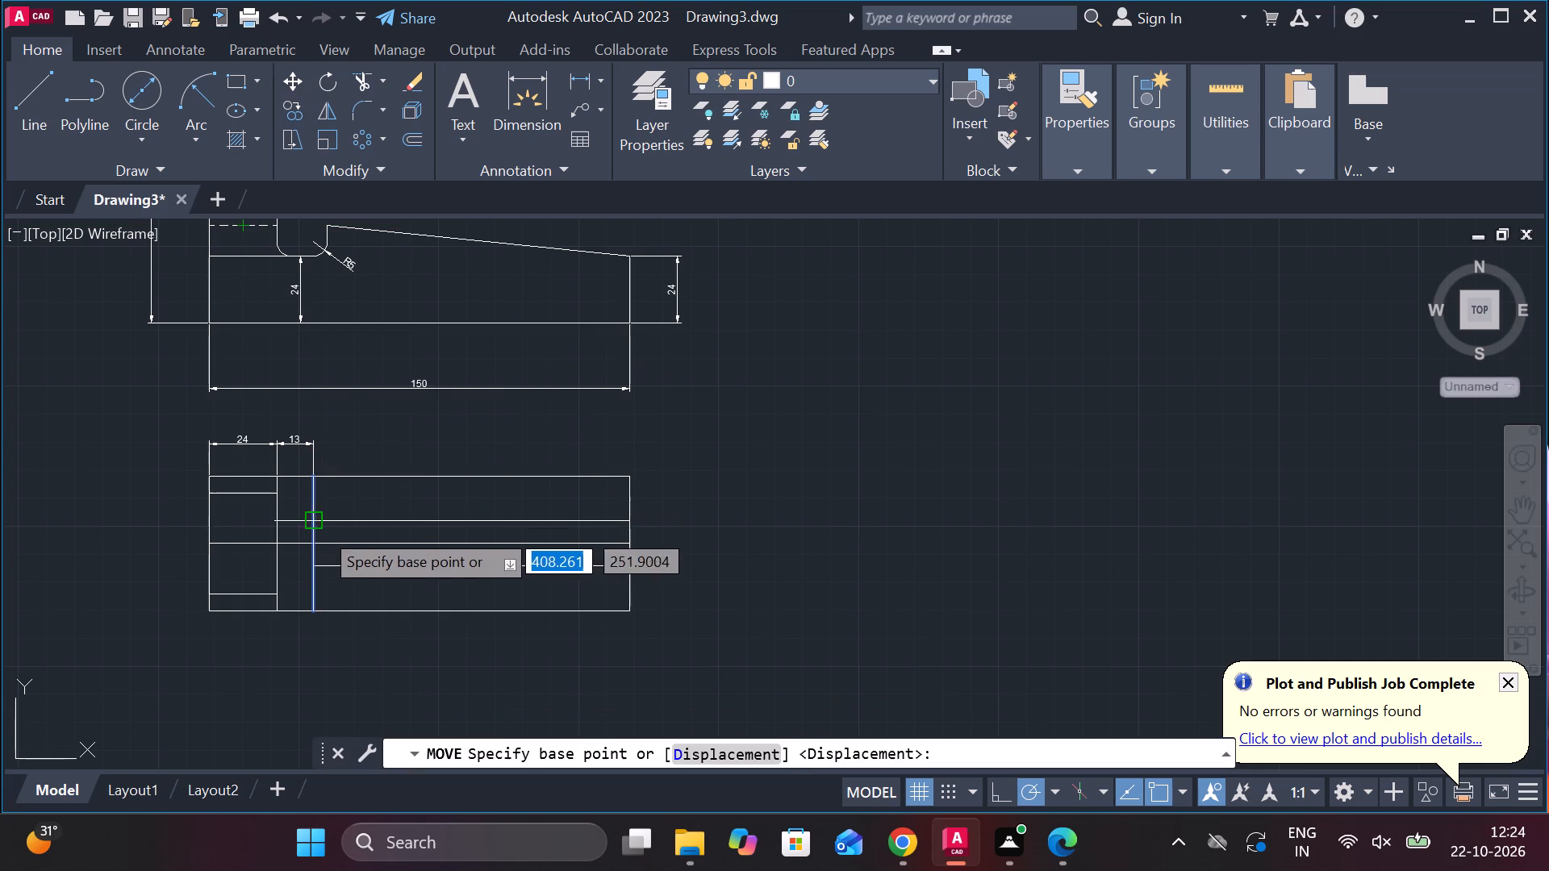
pyautogui.click(315, 538)
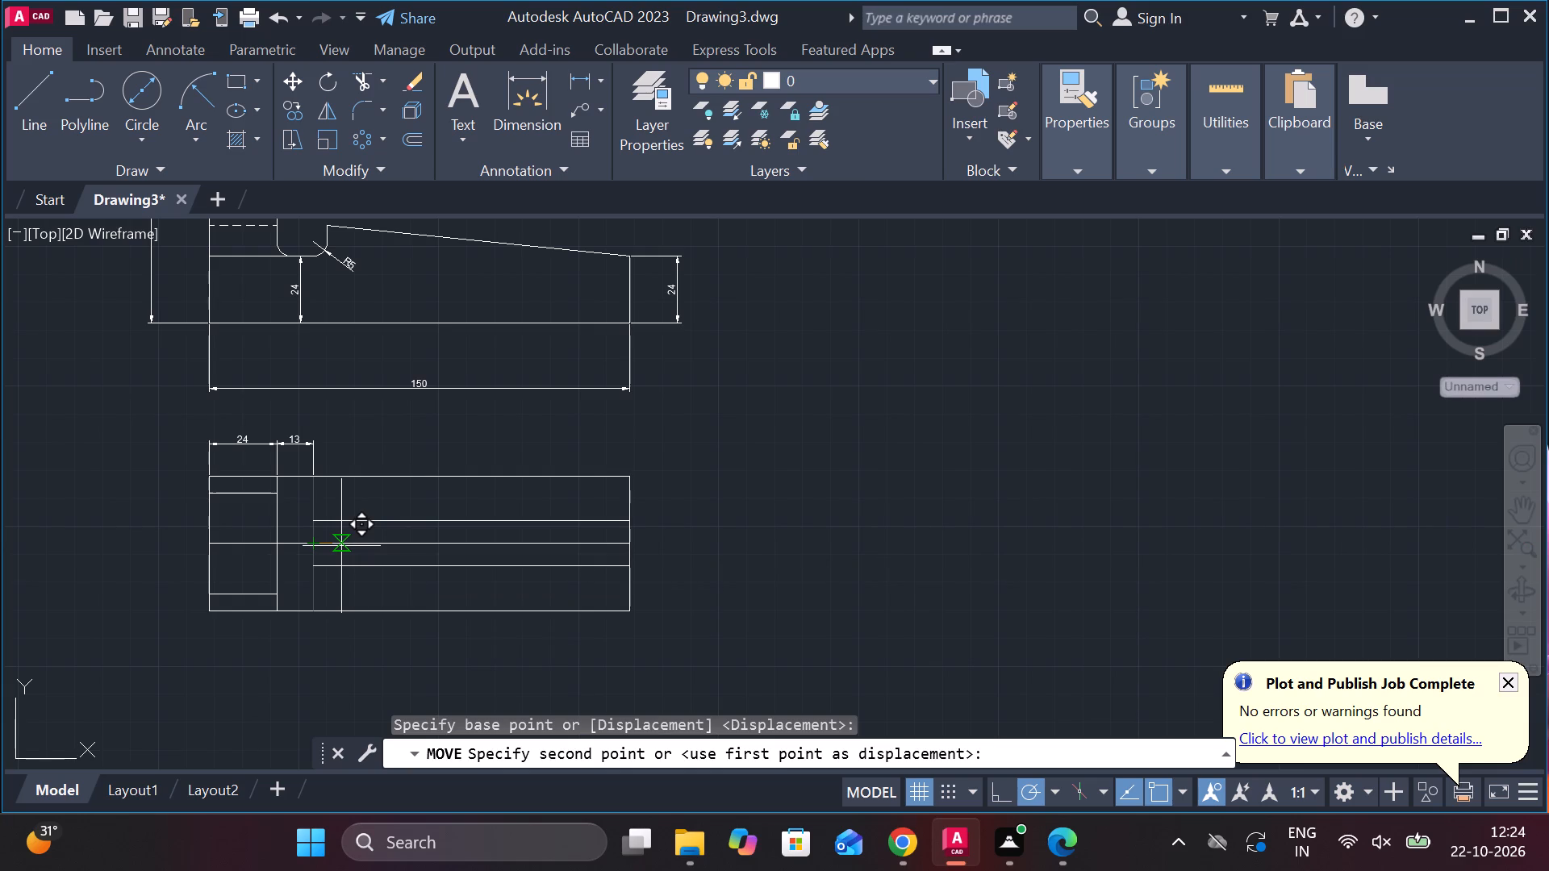
pyautogui.press('5')
pyautogui.press('Return')
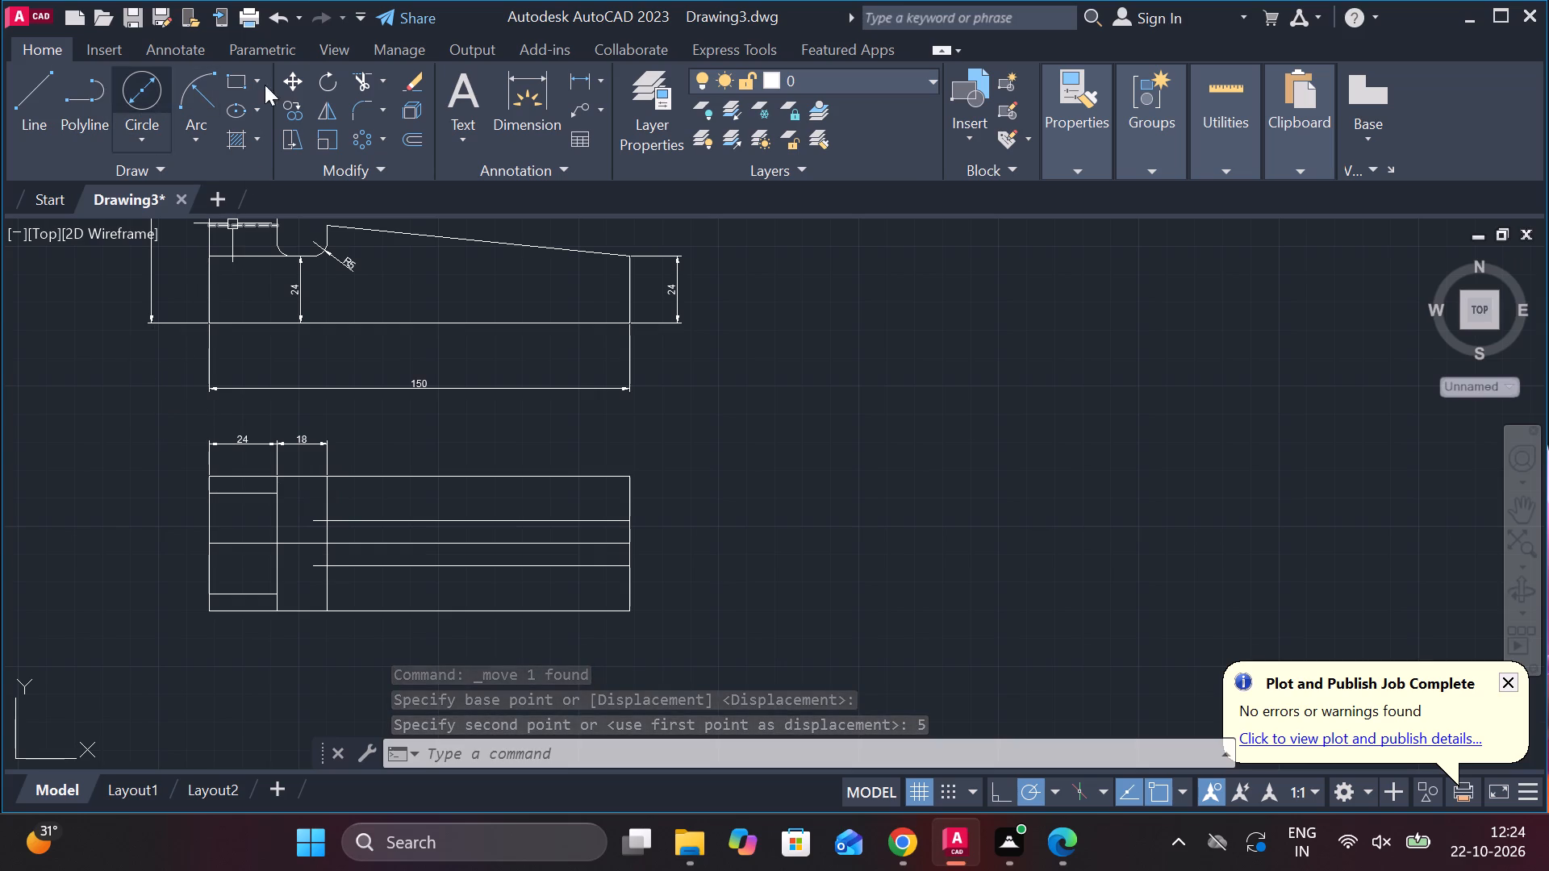
# Add a linear dimension from the second interior vertical line to the top view's right edge, in line with the existing dimensions.
pyautogui.click(583, 81)
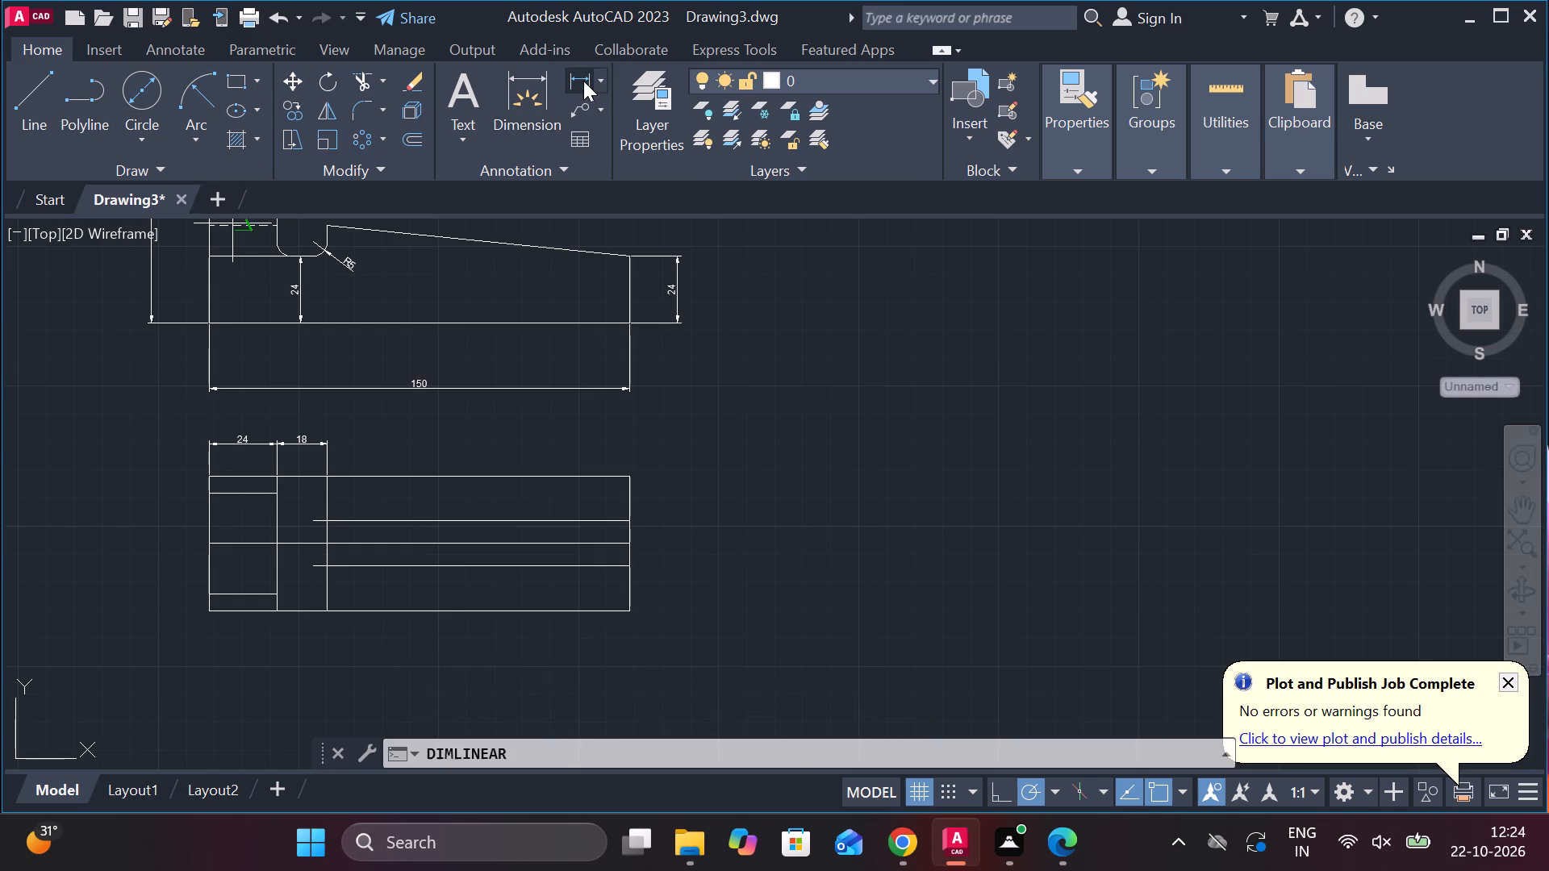
pyautogui.scroll(3, 328, 470)
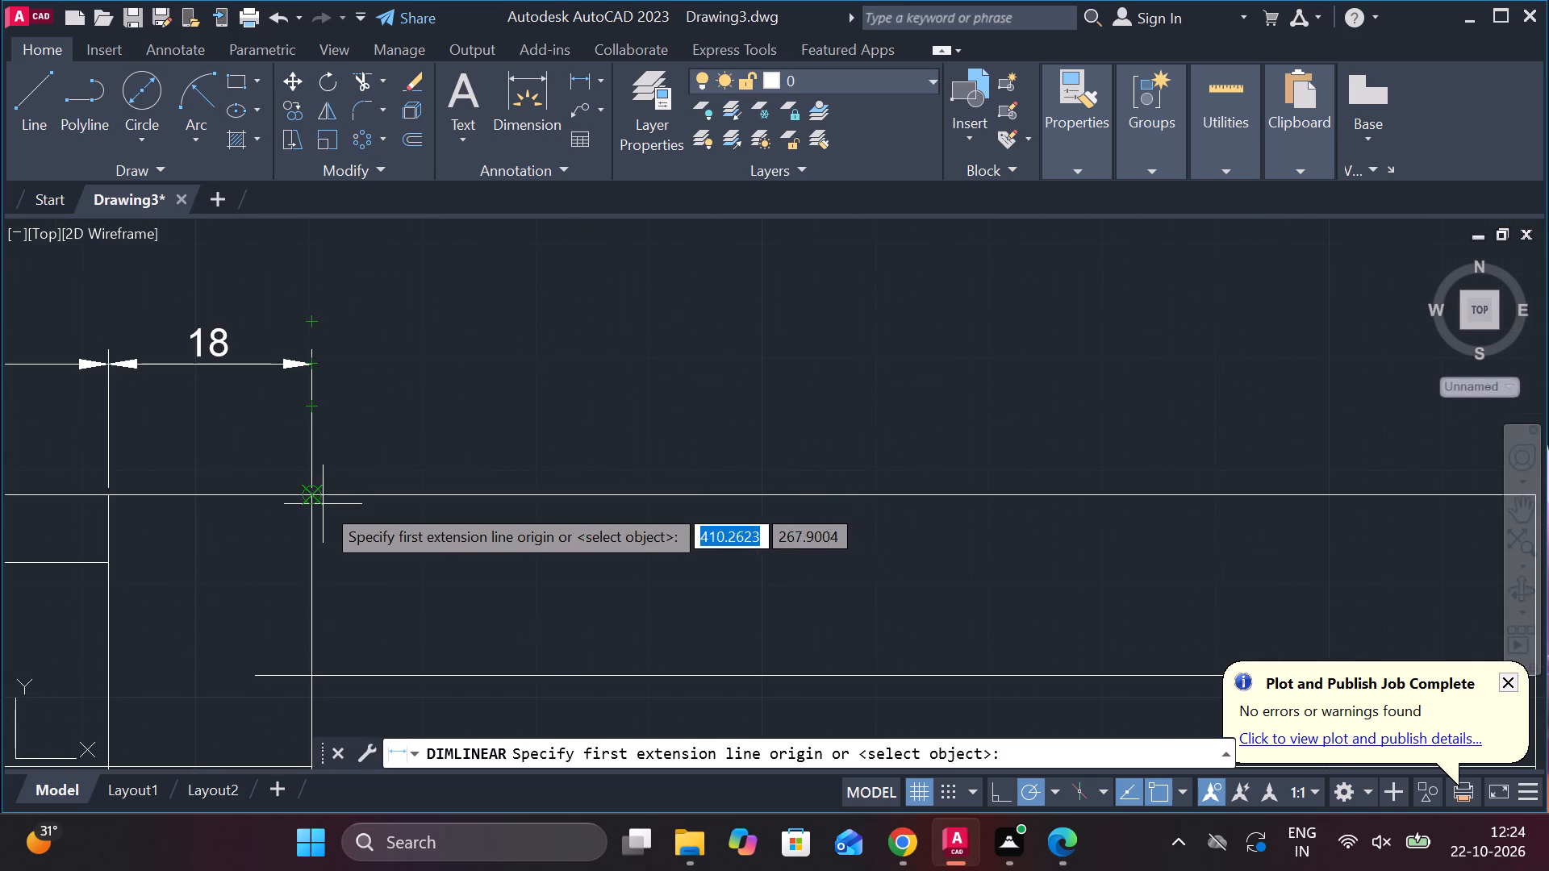
pyautogui.click(311, 498)
pyautogui.scroll(-3, 887, 562)
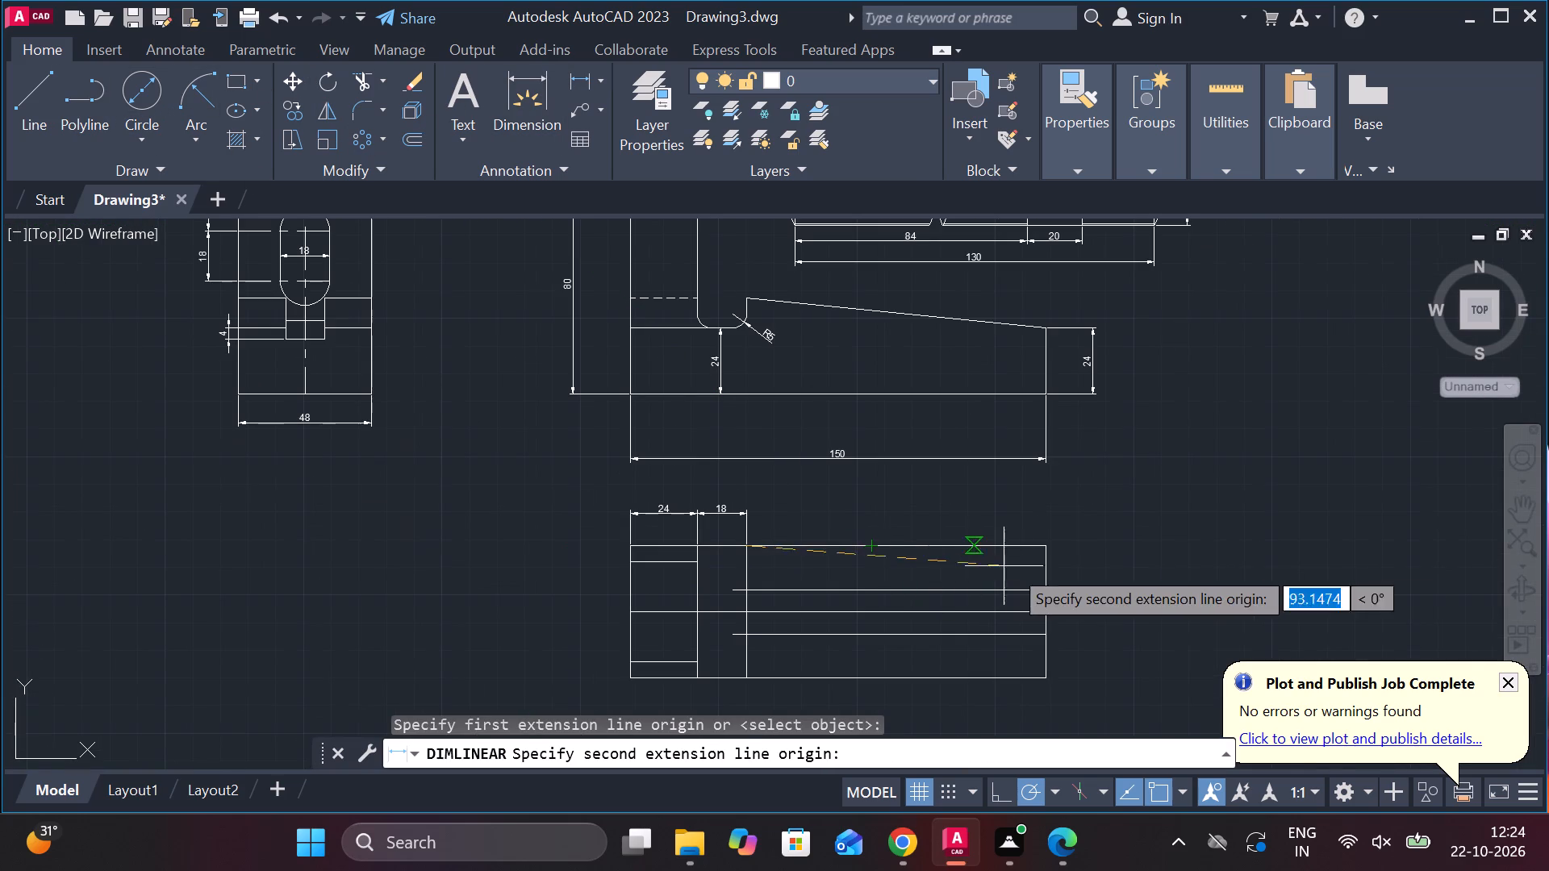
pyautogui.click(1051, 550)
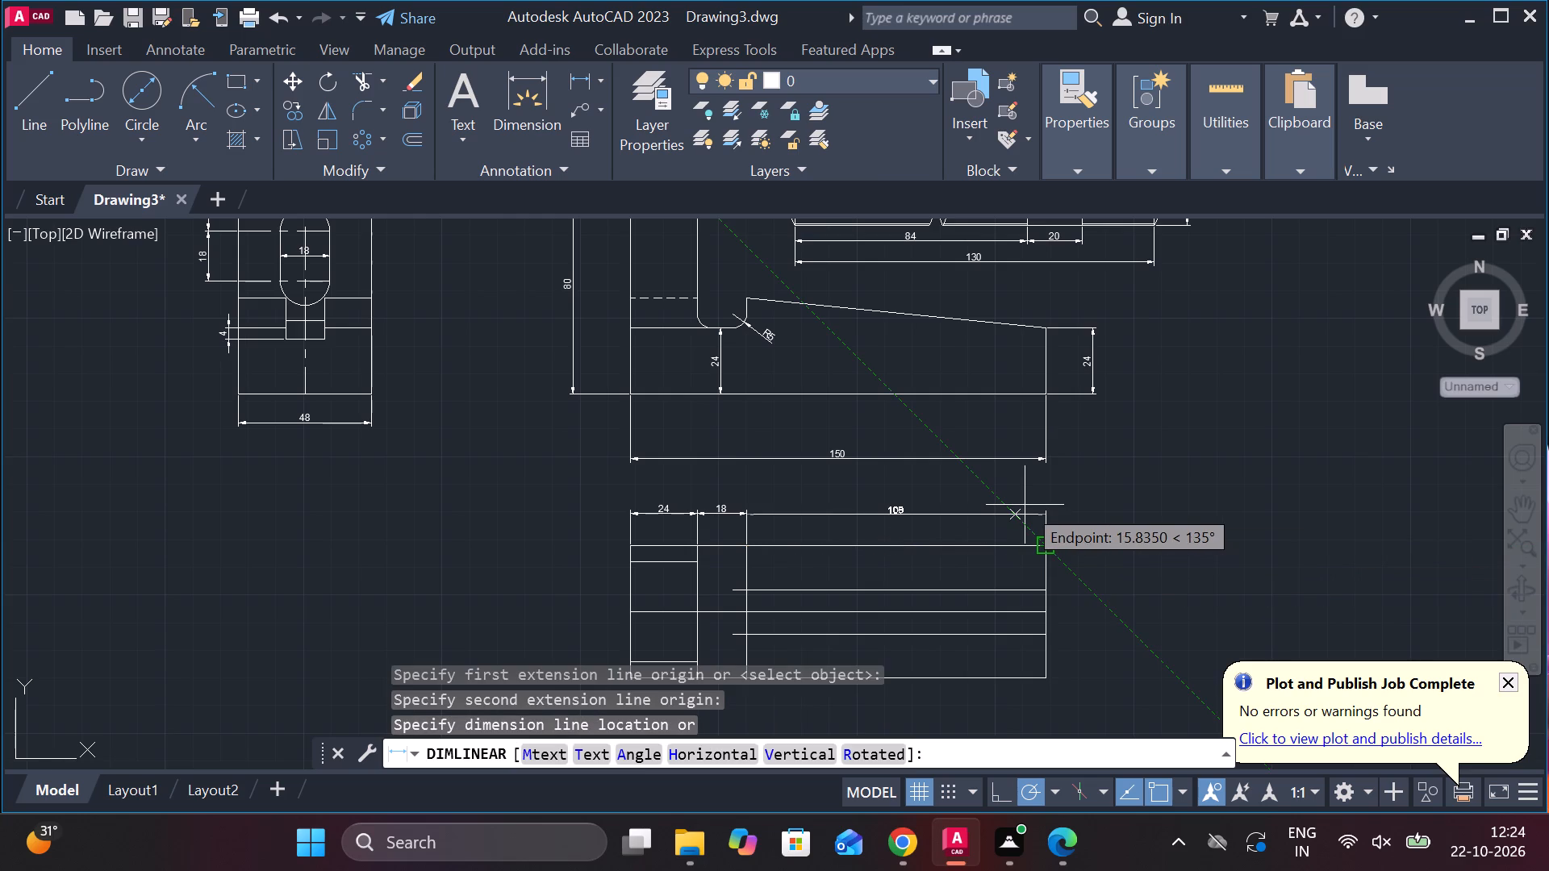
pyautogui.click(1025, 505)
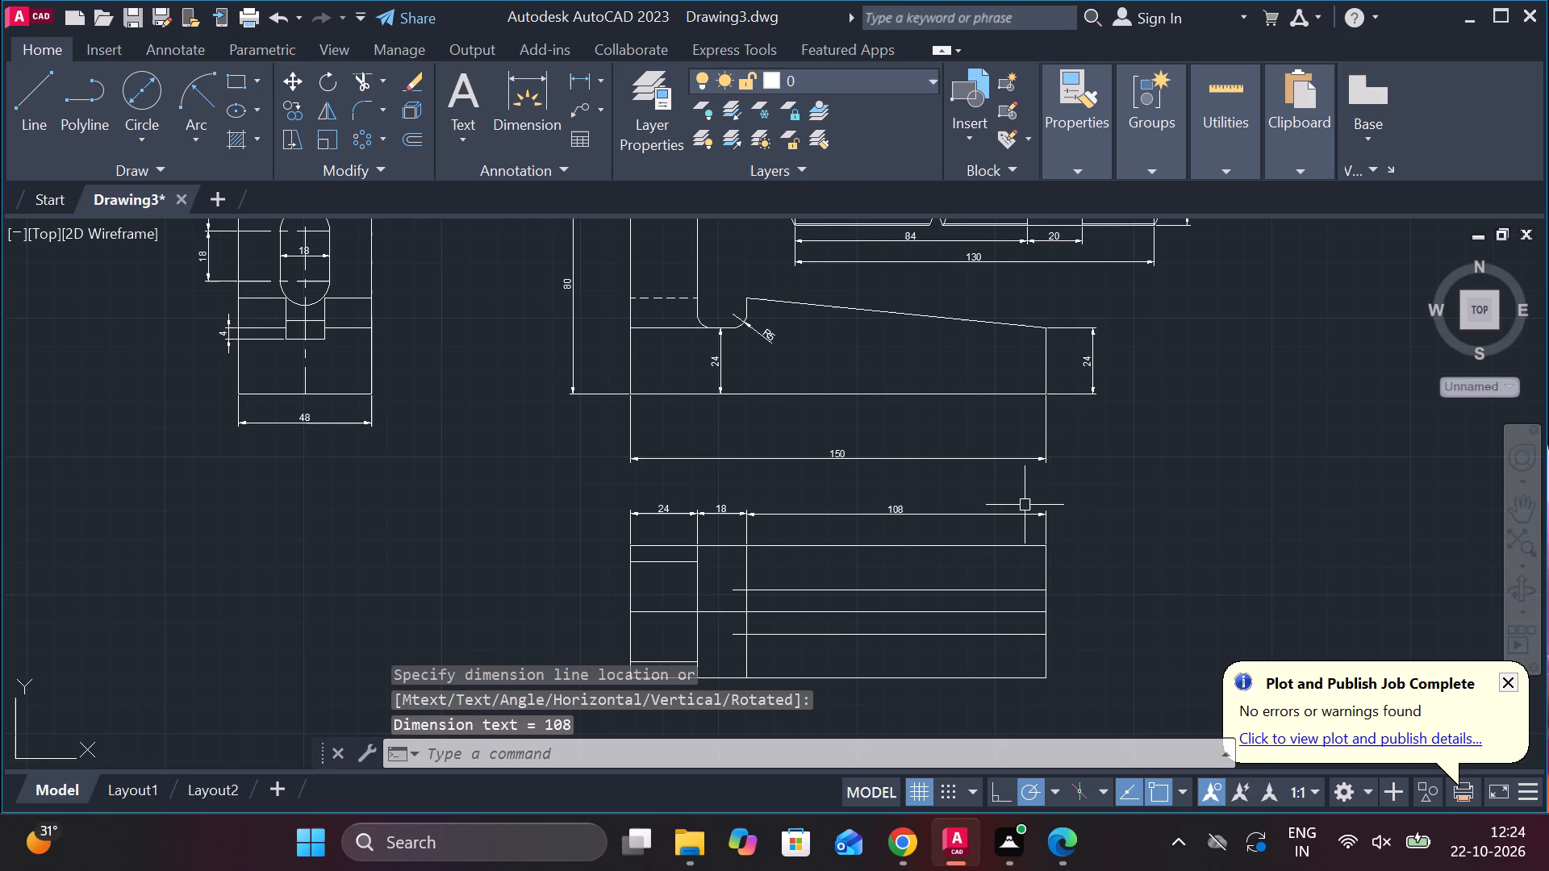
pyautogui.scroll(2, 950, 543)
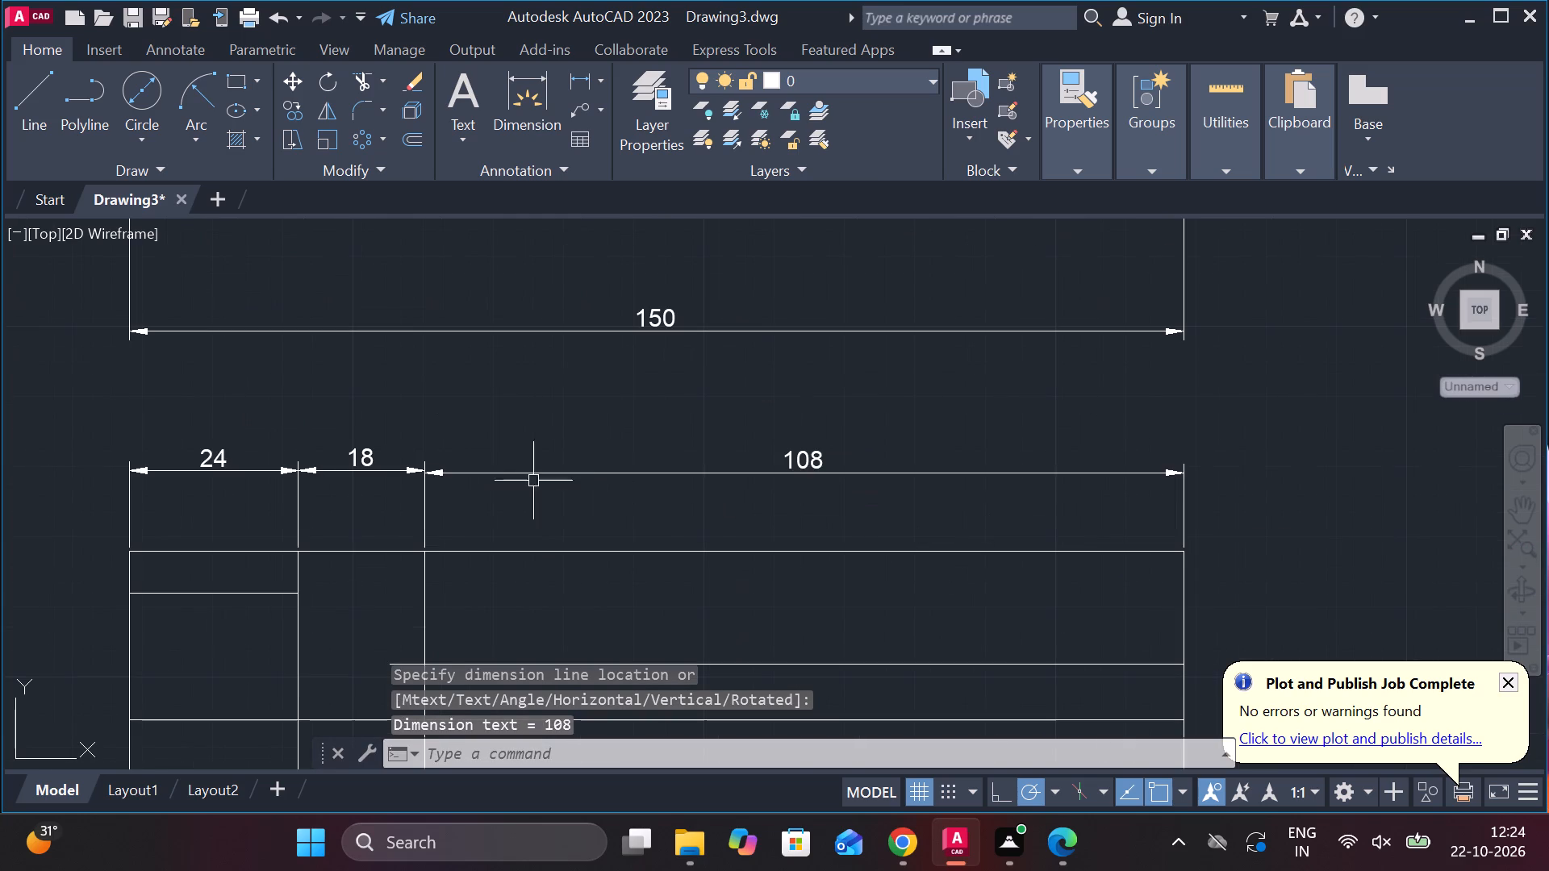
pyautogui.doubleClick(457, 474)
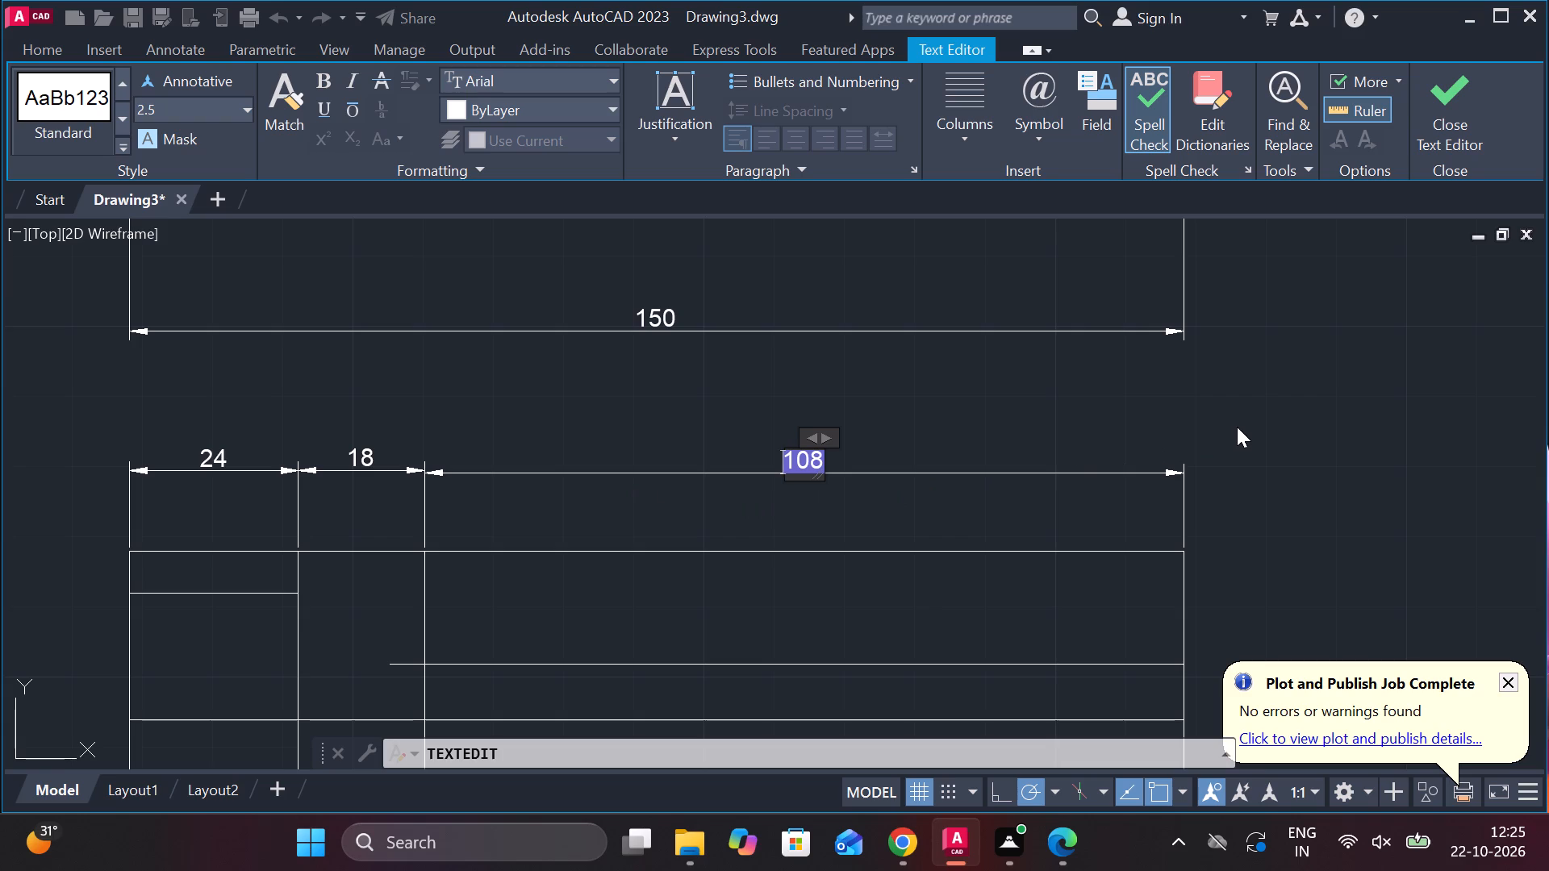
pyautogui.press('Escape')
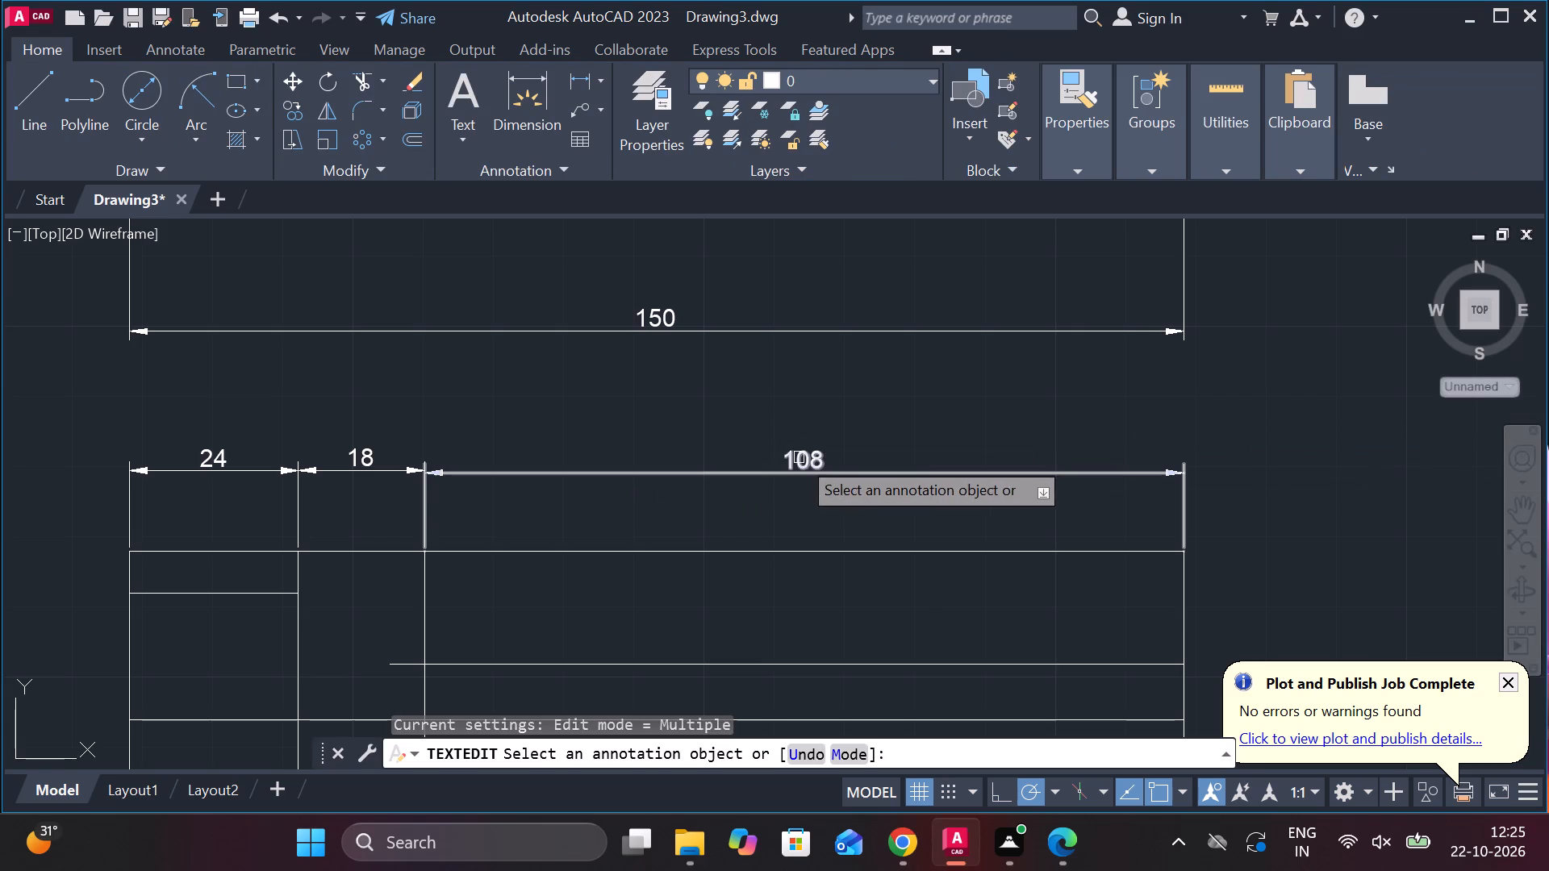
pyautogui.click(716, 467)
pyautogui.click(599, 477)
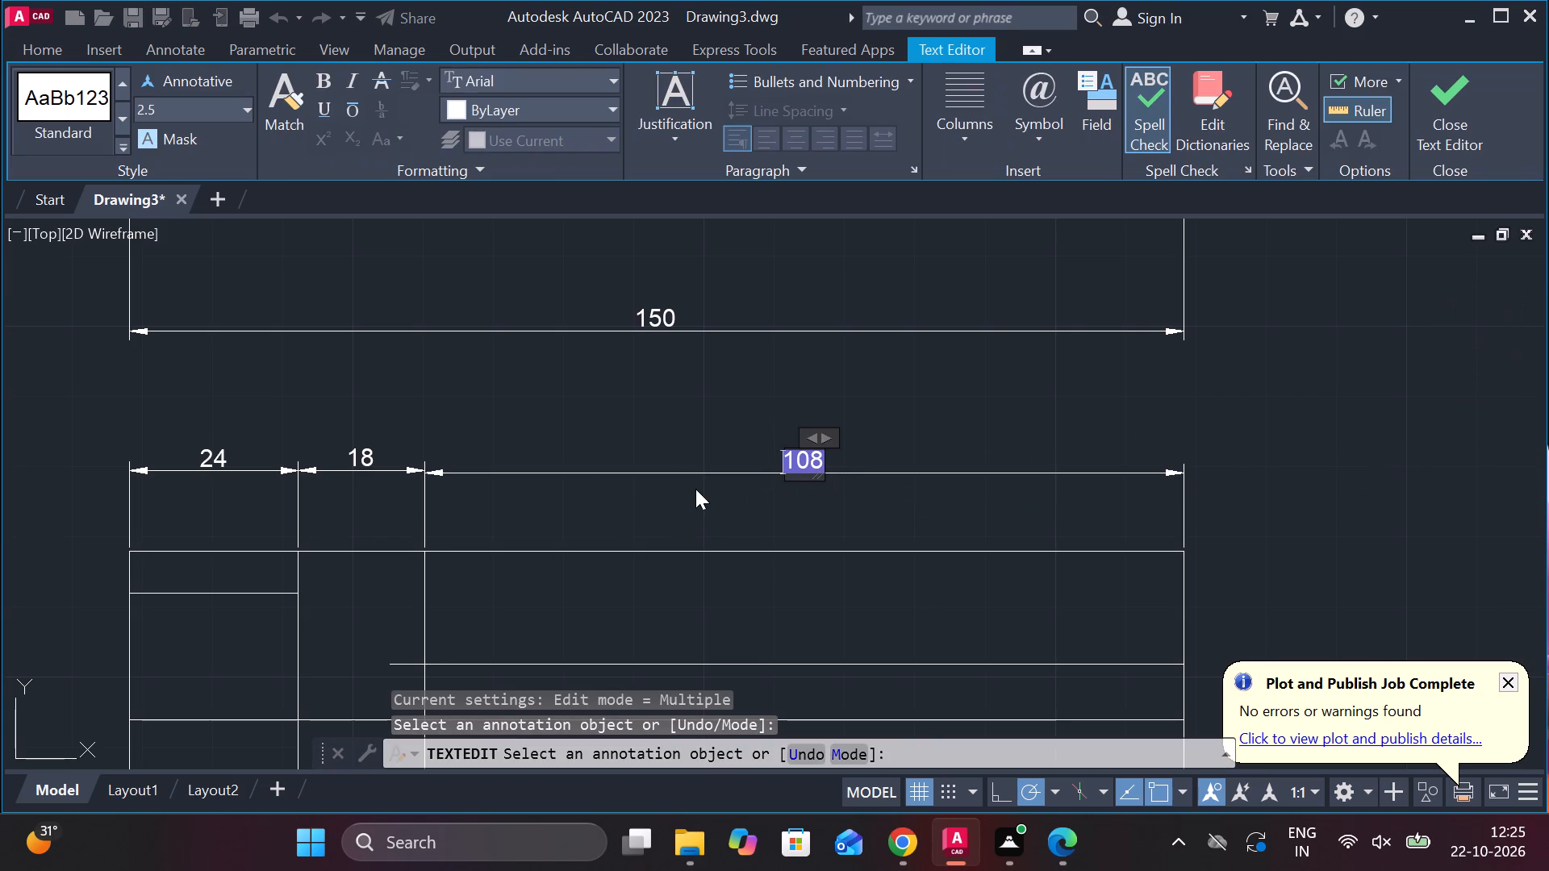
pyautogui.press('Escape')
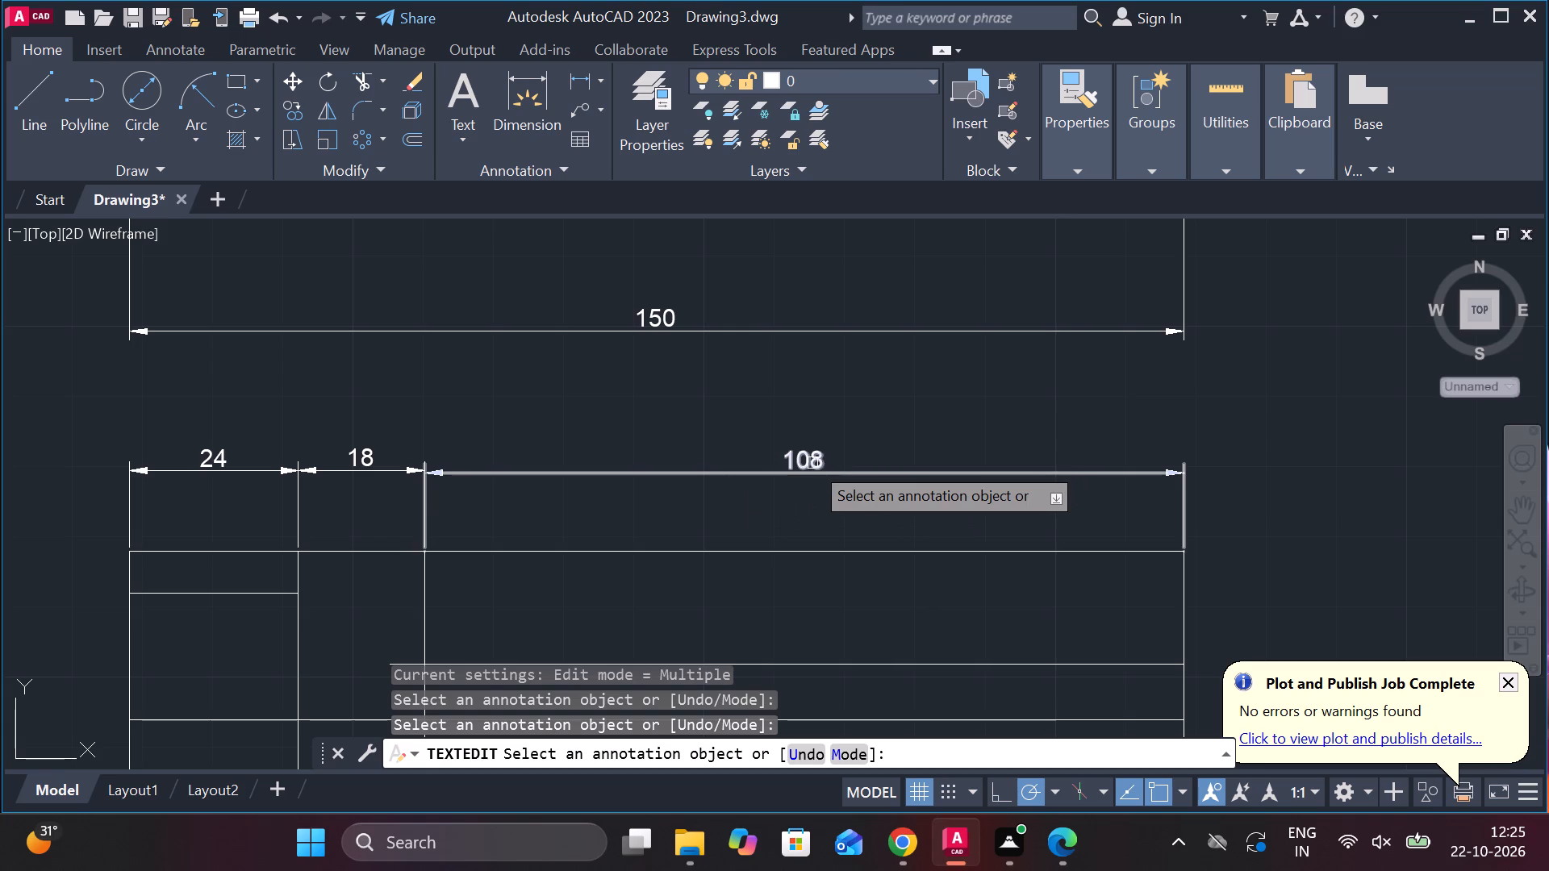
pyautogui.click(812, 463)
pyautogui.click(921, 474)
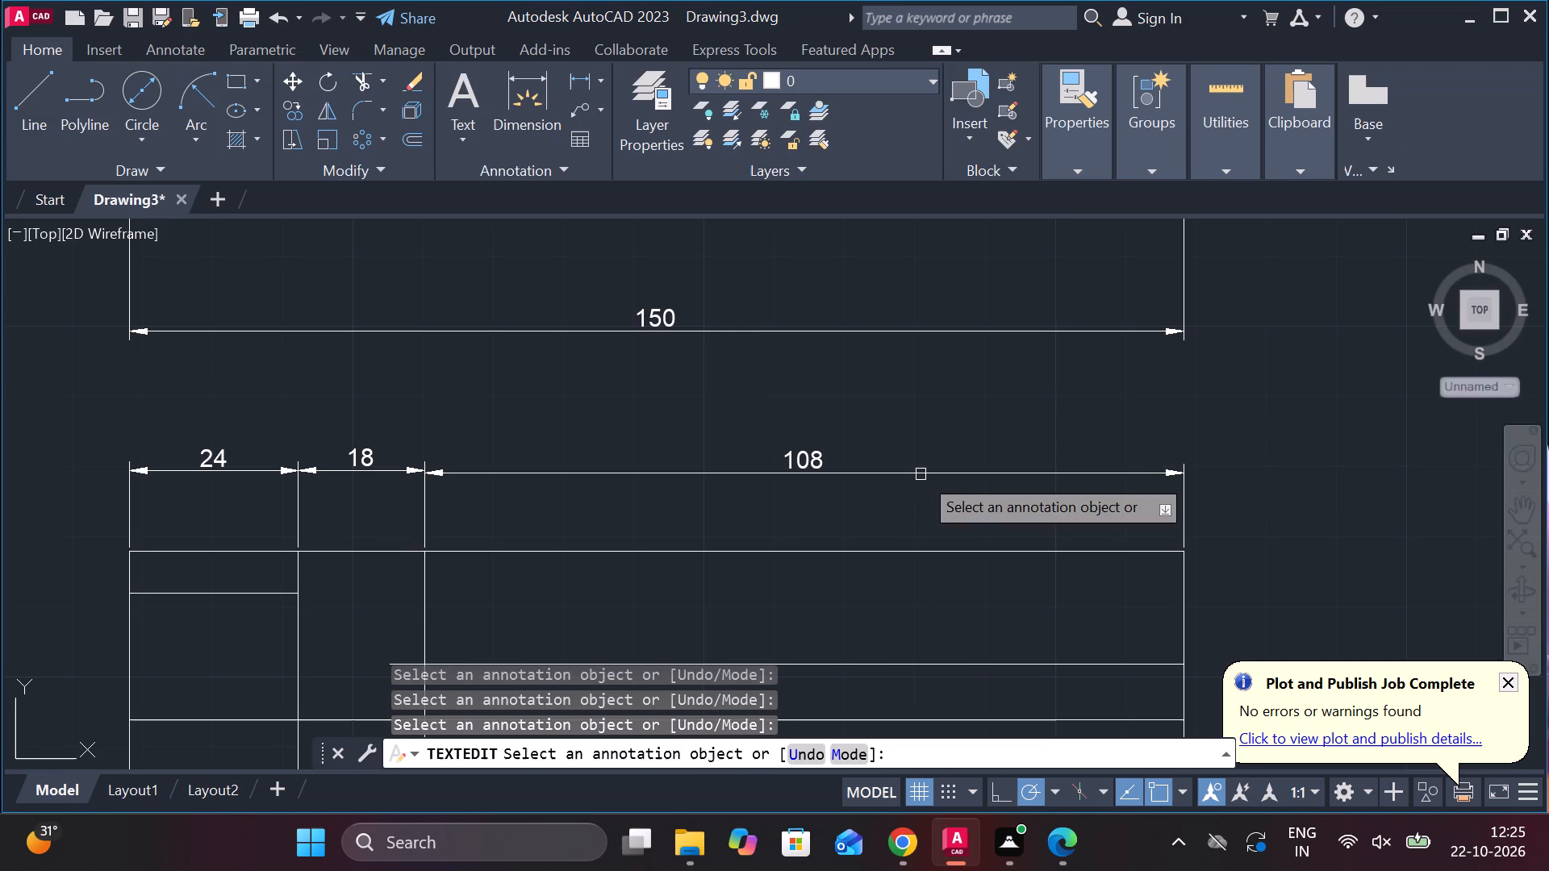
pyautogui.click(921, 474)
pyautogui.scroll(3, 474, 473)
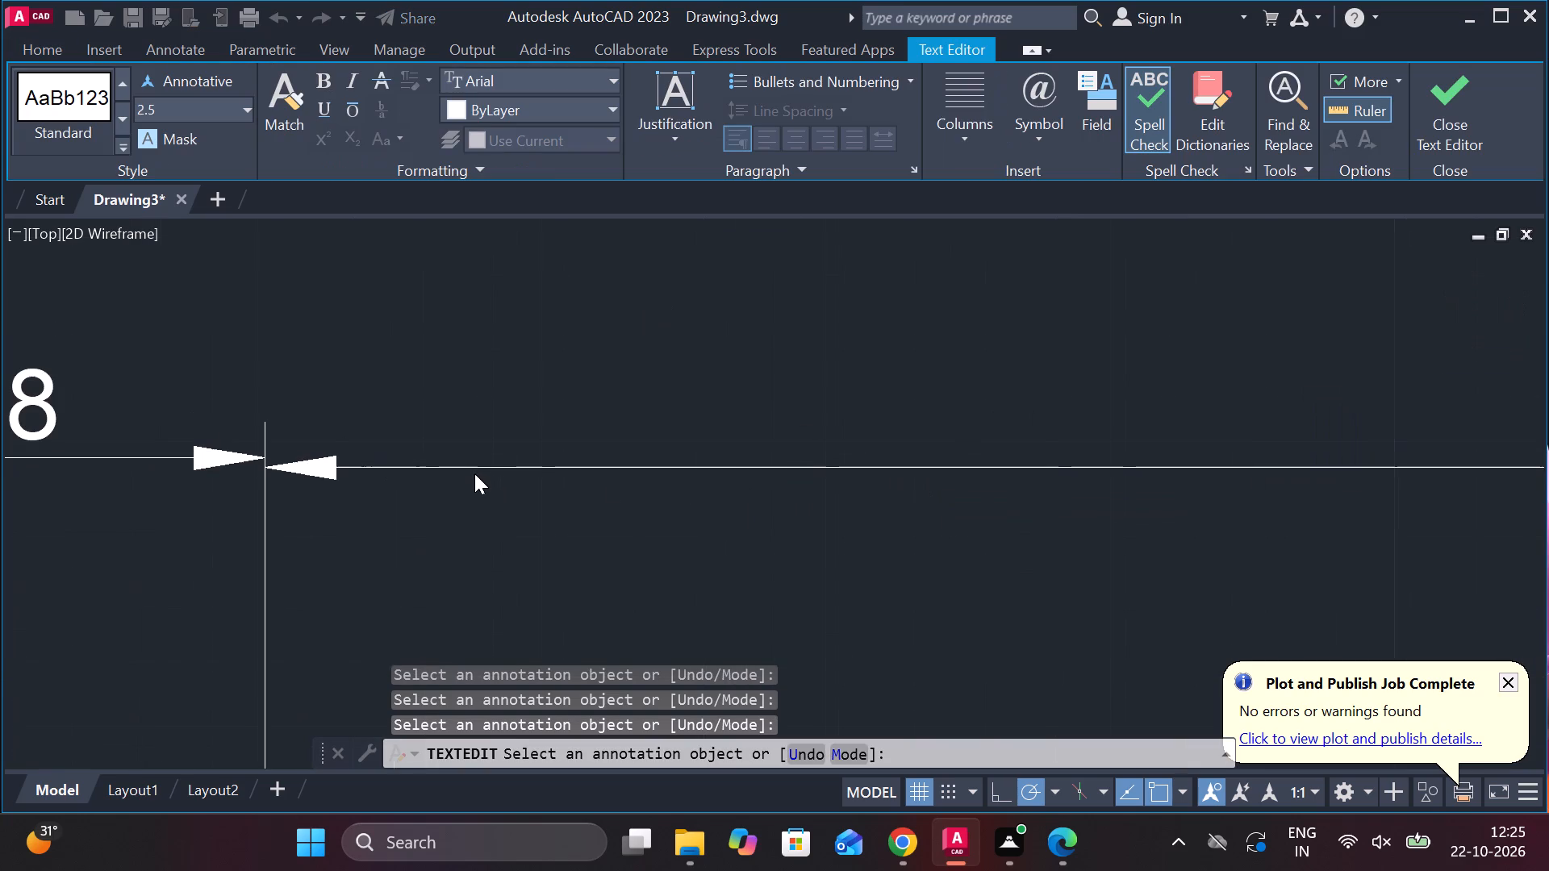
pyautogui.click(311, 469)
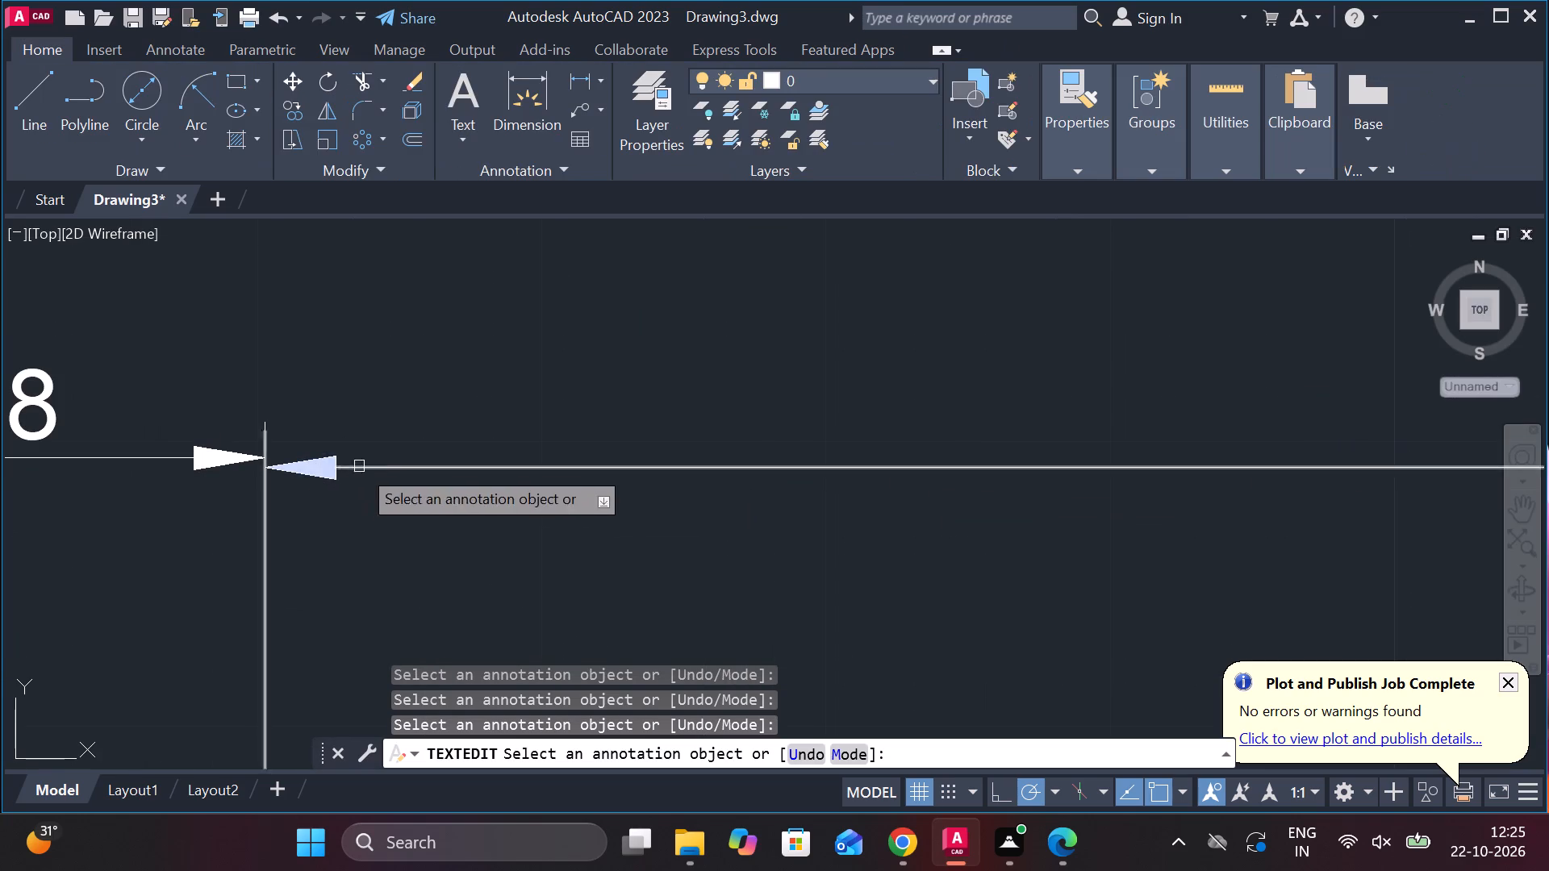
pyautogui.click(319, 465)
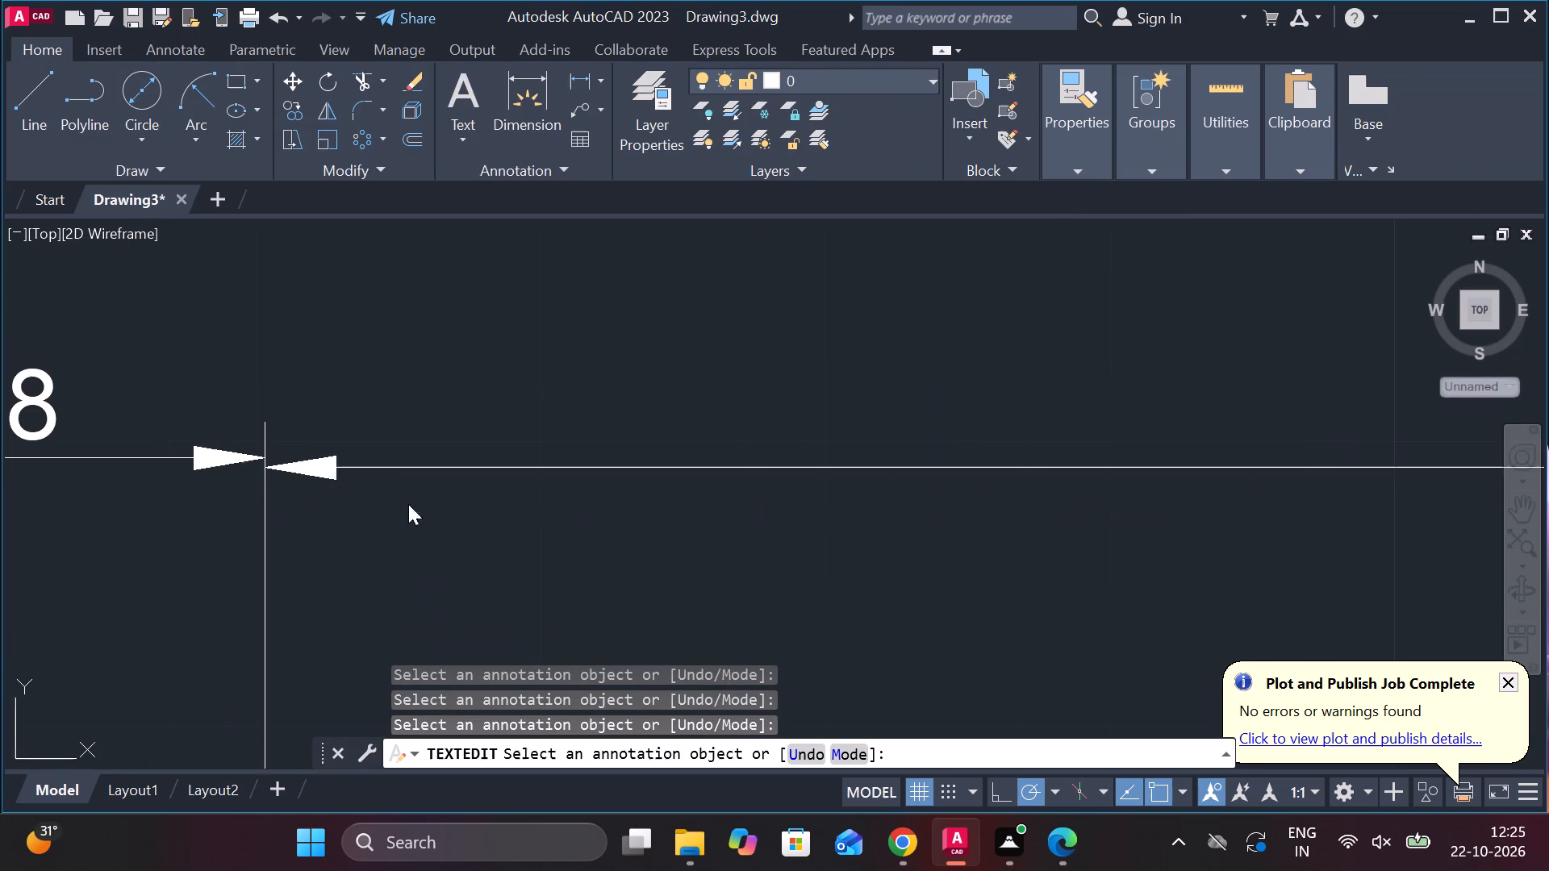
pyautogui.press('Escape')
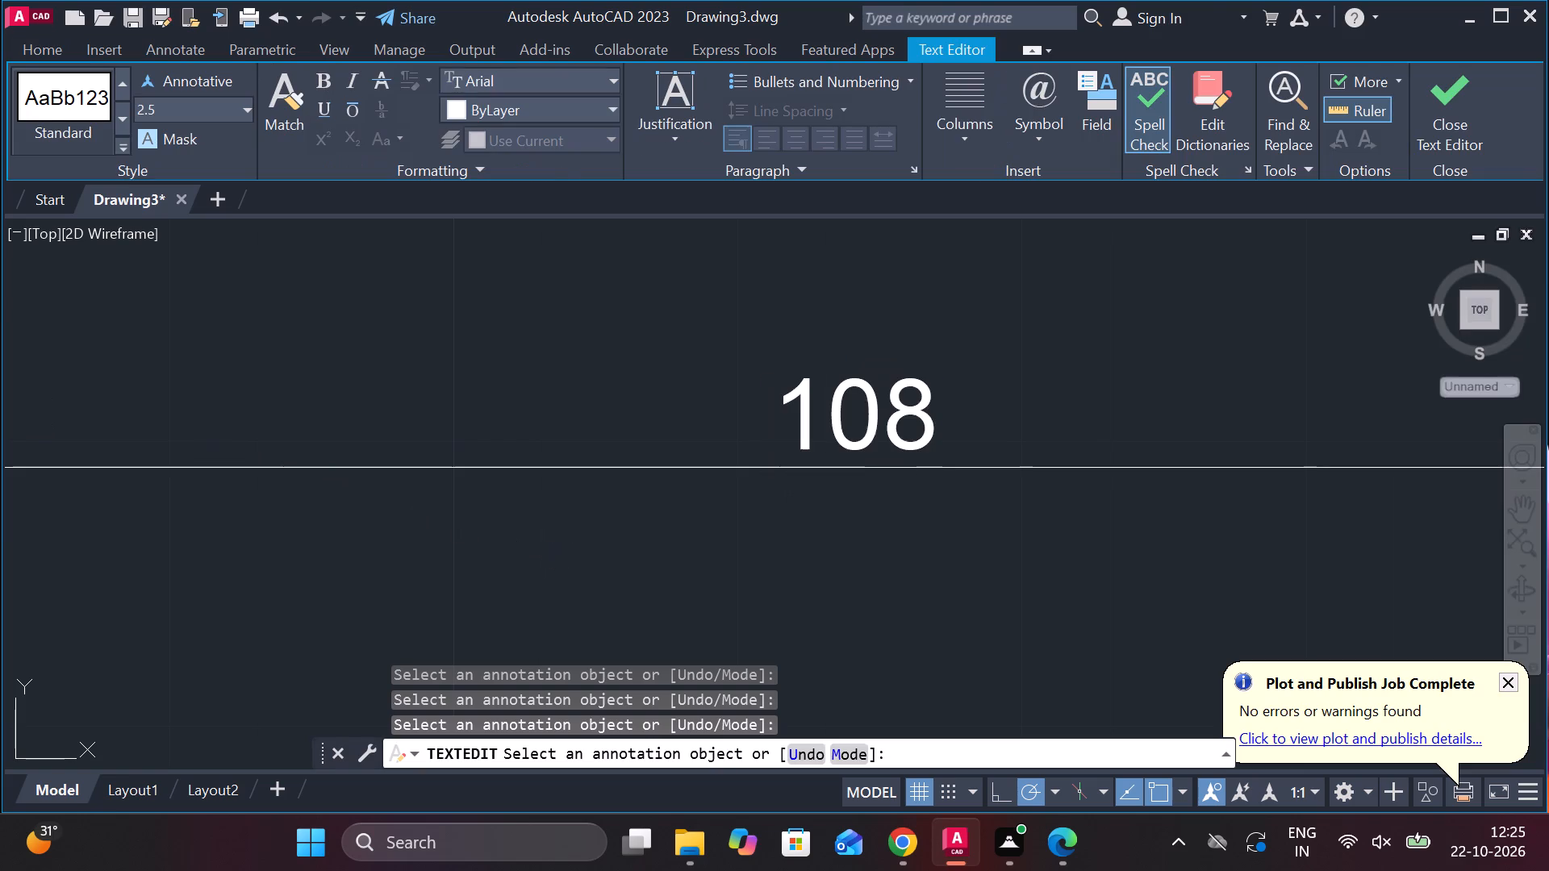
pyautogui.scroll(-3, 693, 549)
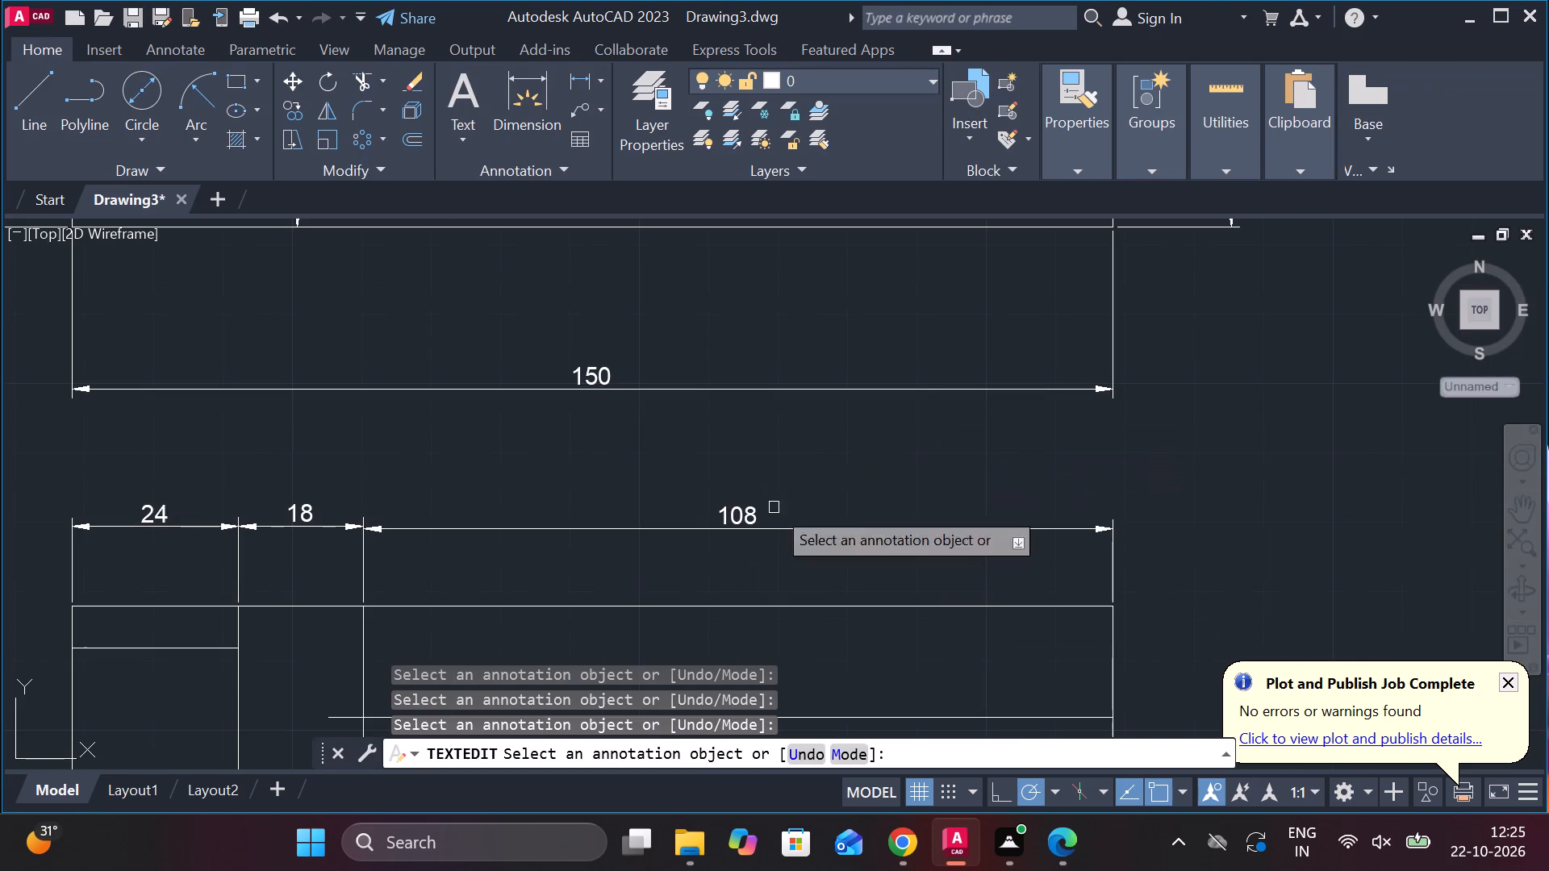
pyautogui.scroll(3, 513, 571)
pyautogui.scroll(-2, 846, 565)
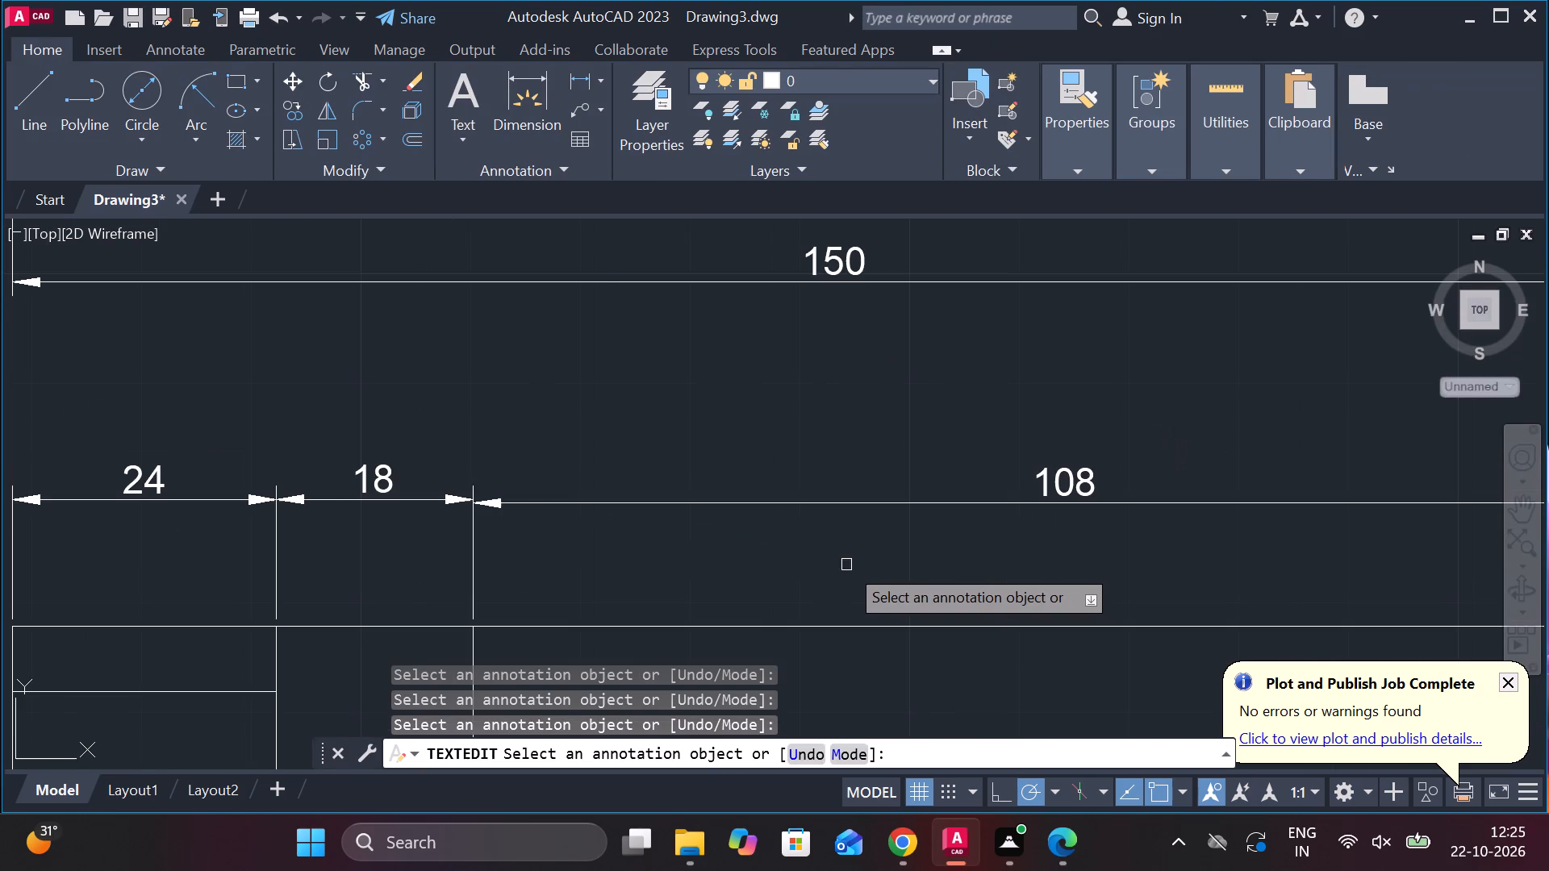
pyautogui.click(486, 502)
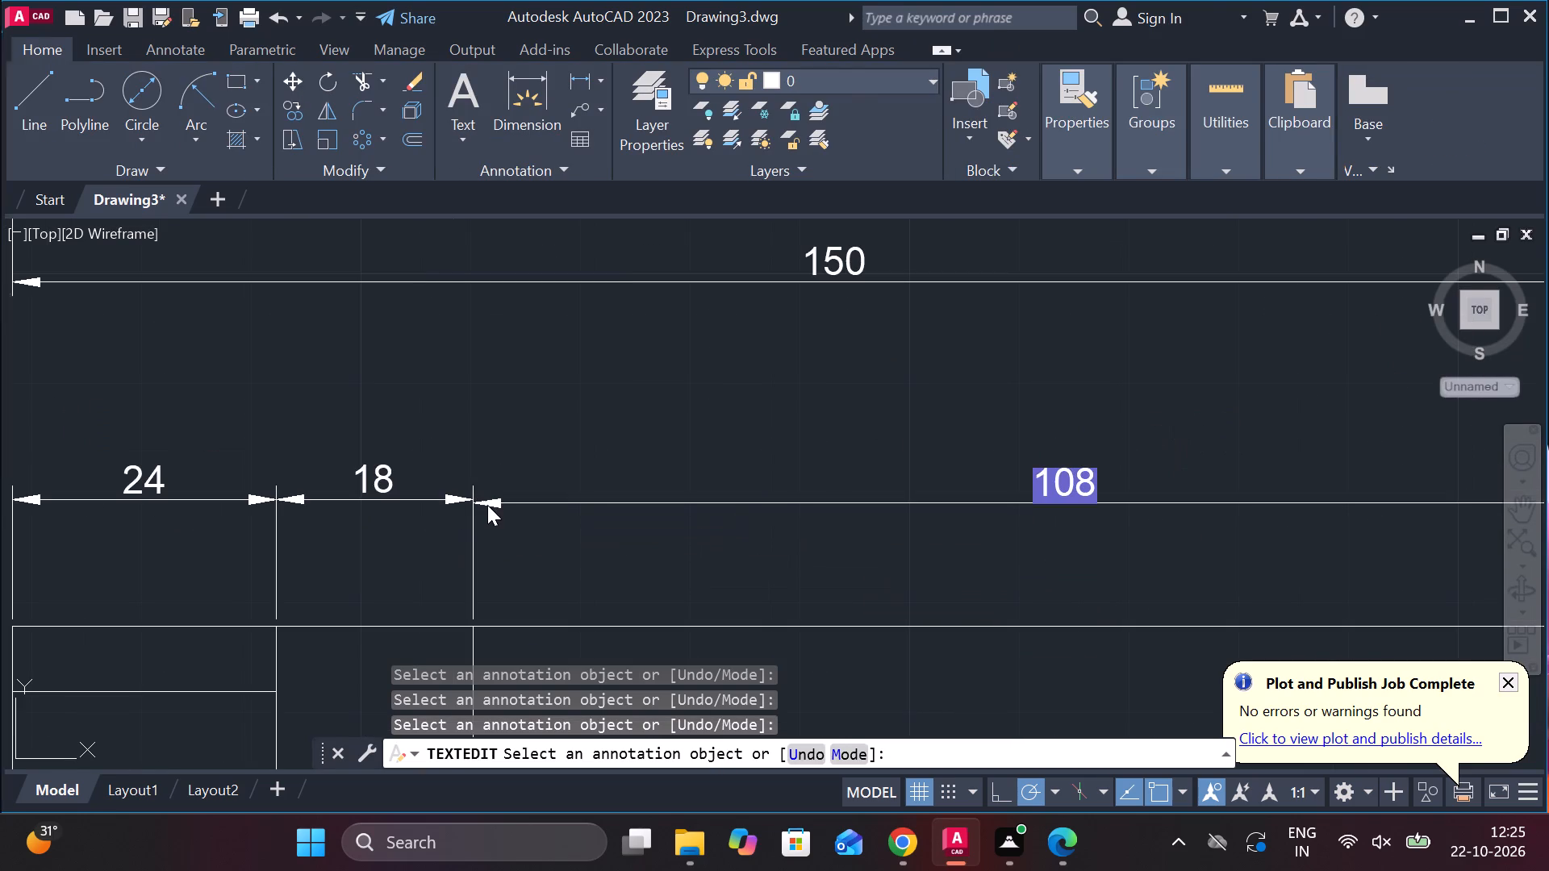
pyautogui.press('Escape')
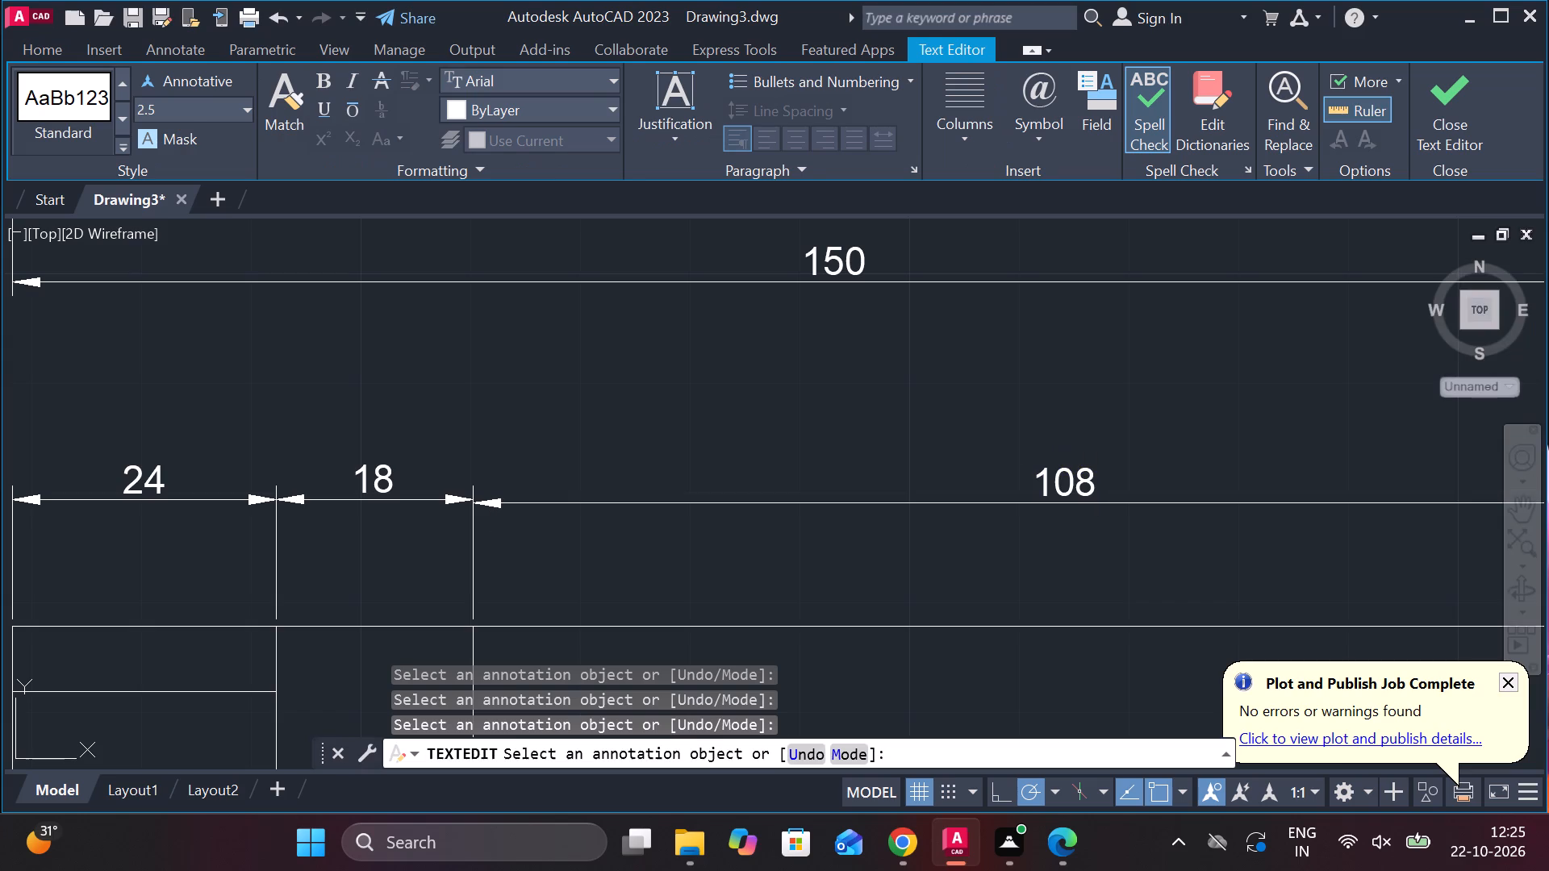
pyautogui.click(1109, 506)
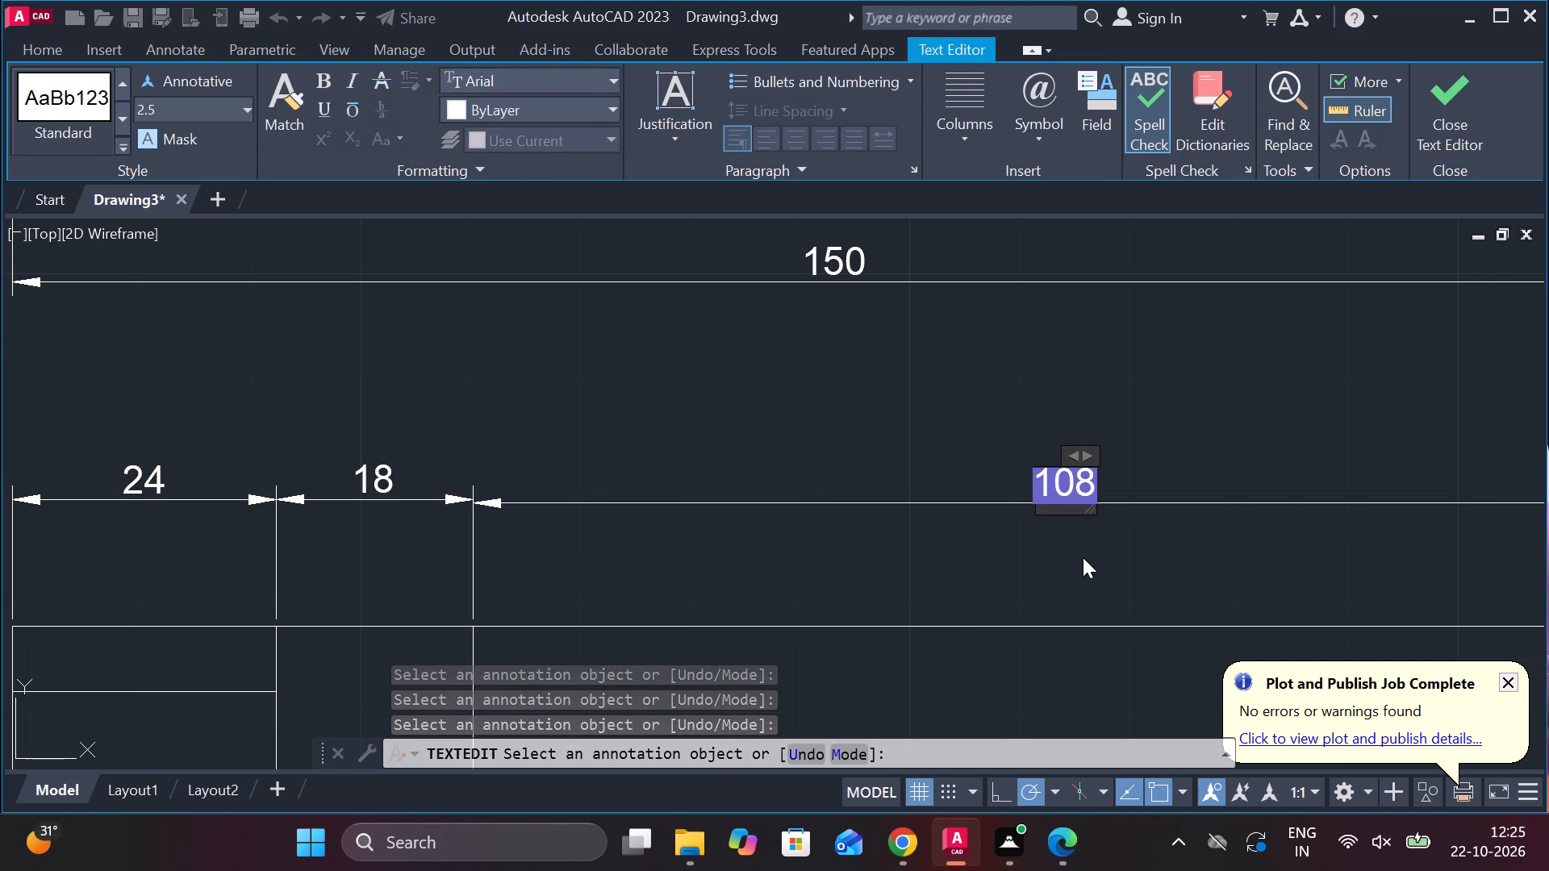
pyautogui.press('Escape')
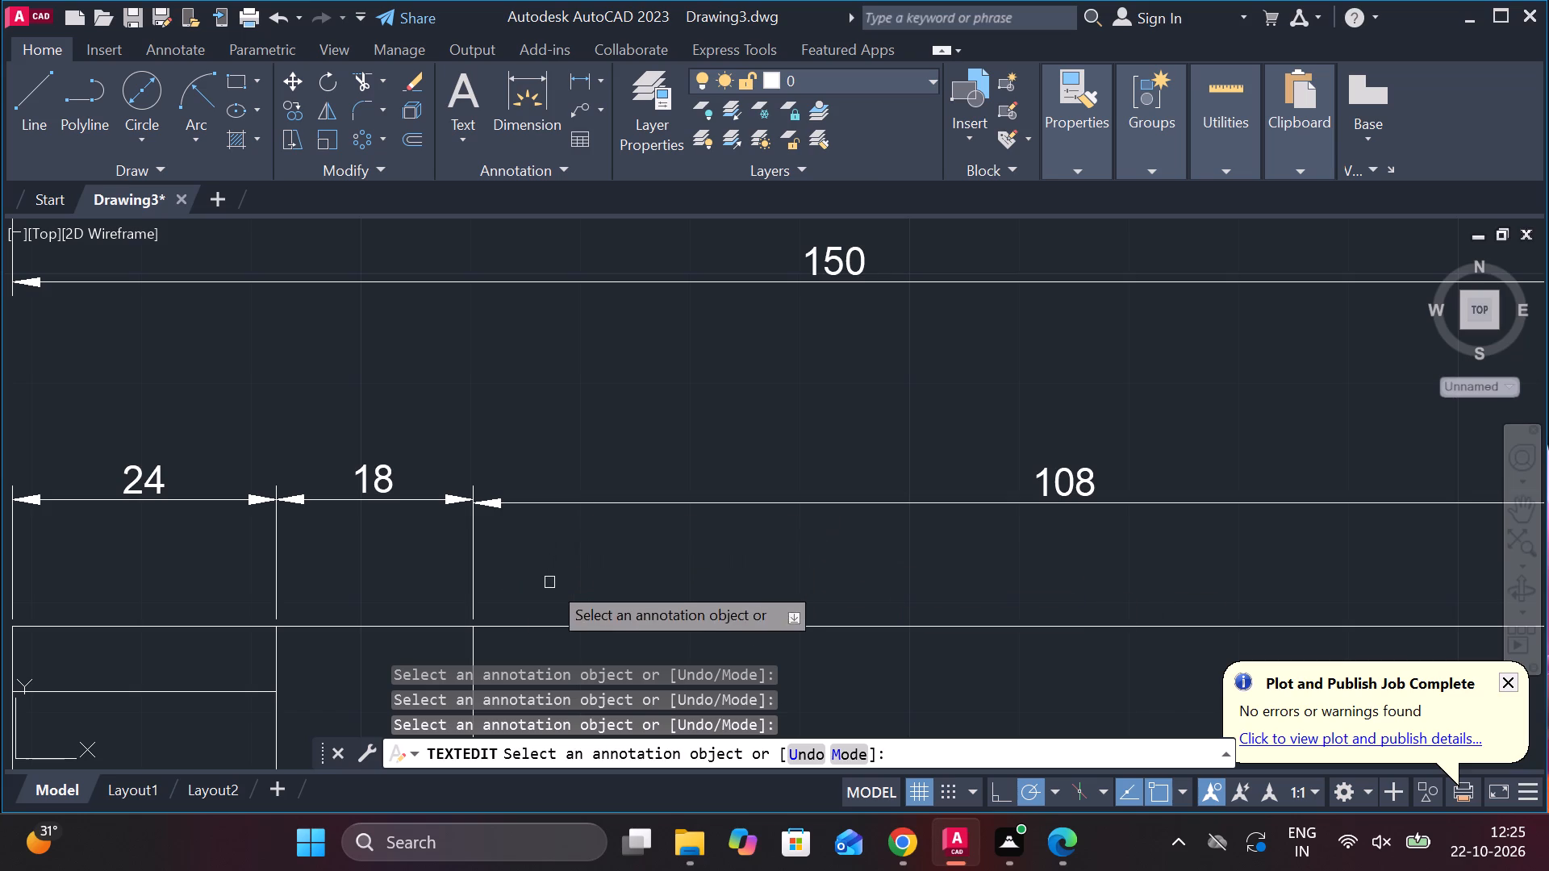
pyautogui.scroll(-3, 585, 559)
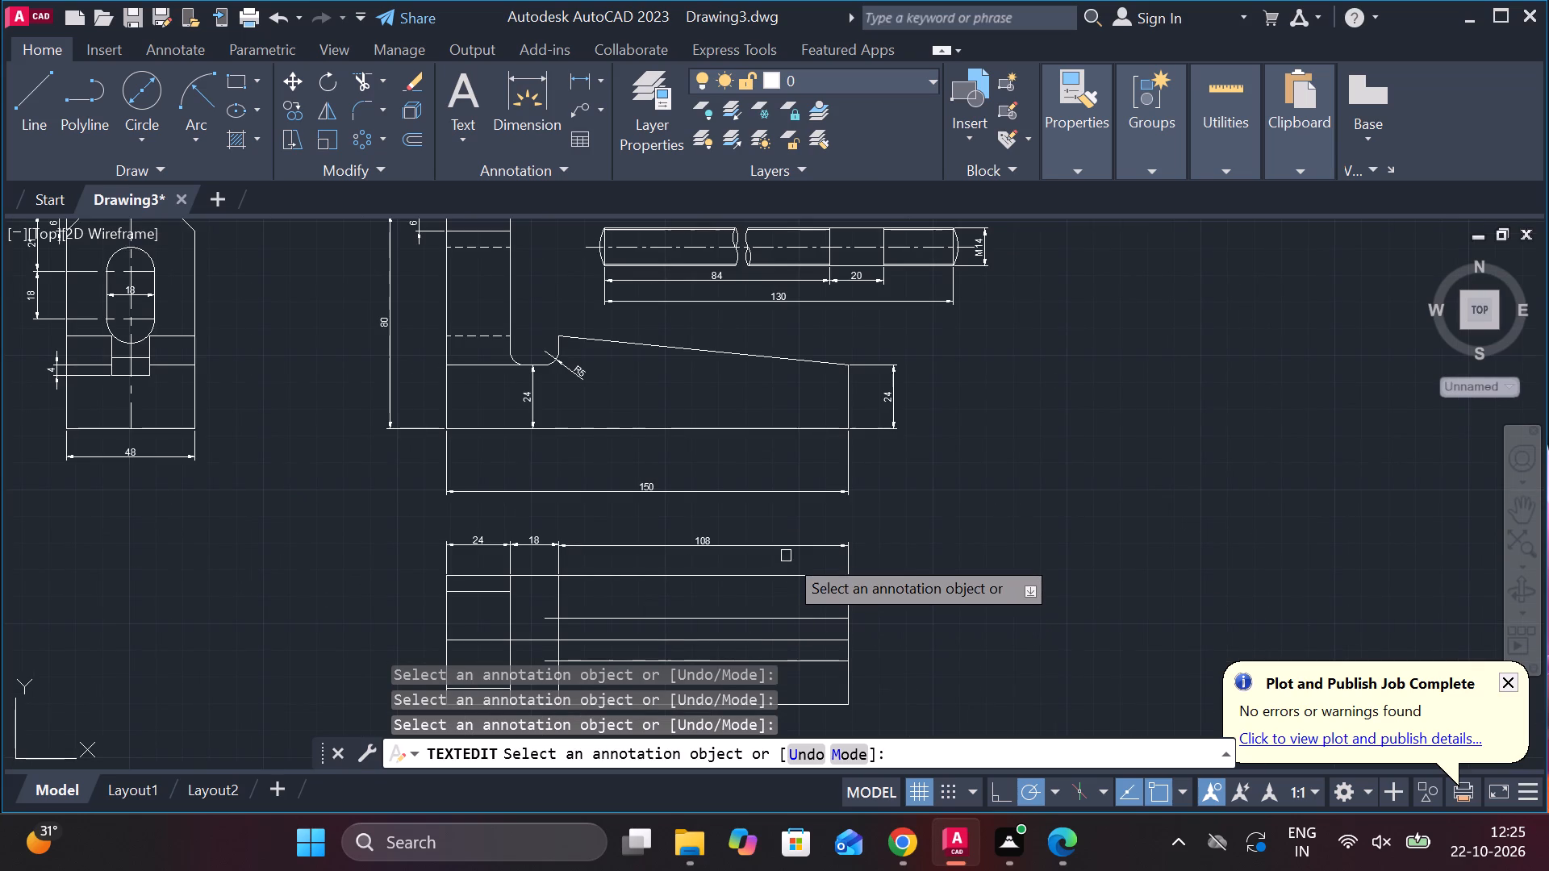
# Clear the text of the 108 dimension above the top view and leave the text editor.
pyautogui.click(792, 543)
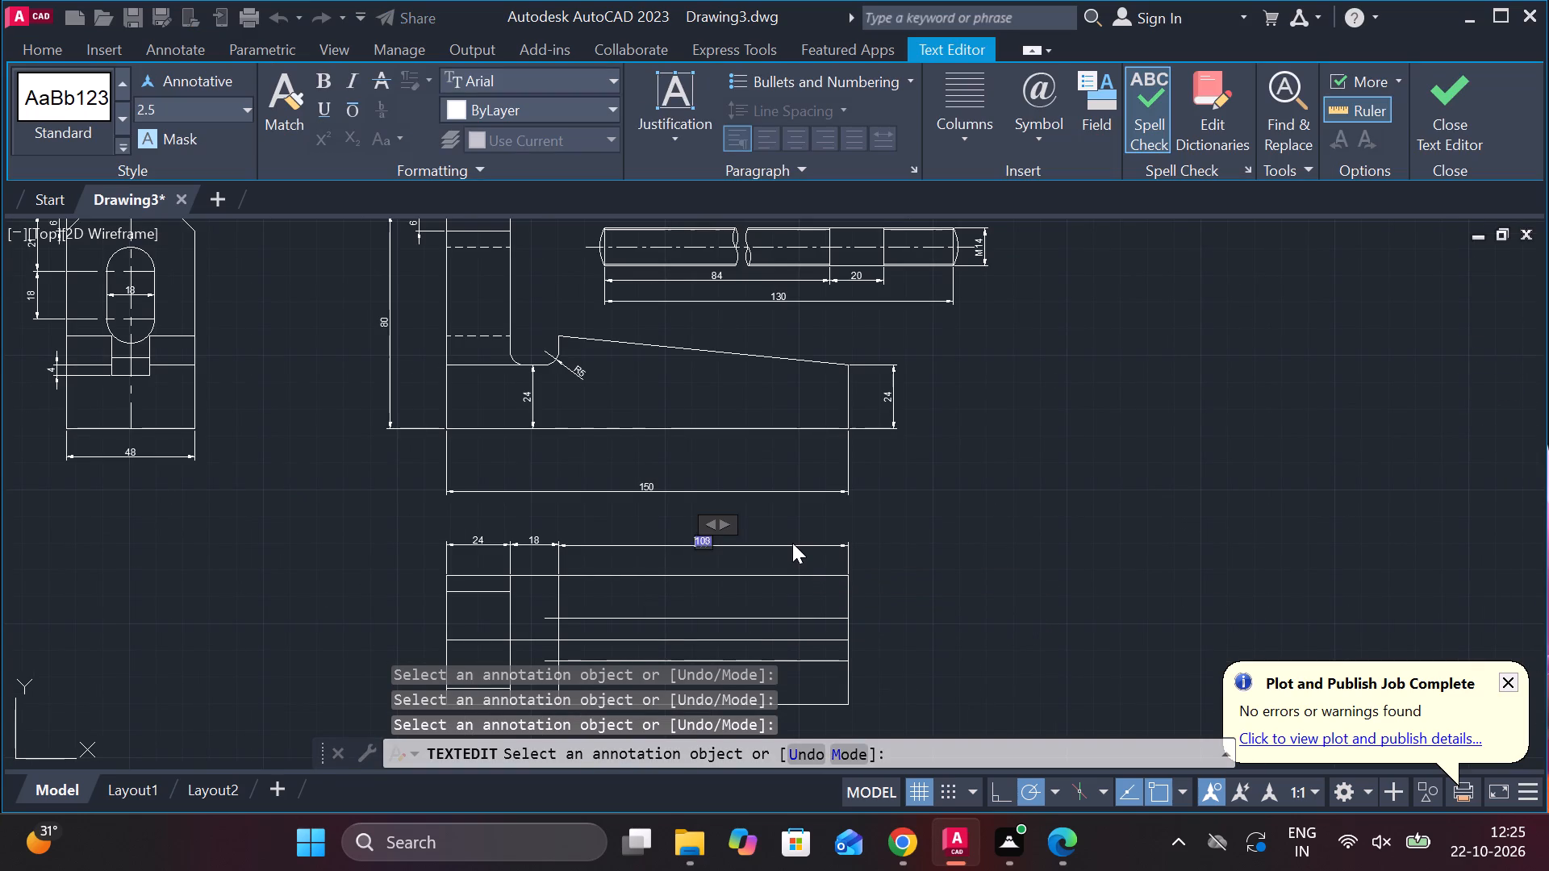
pyautogui.press('Delete')
pyautogui.press('Escape')
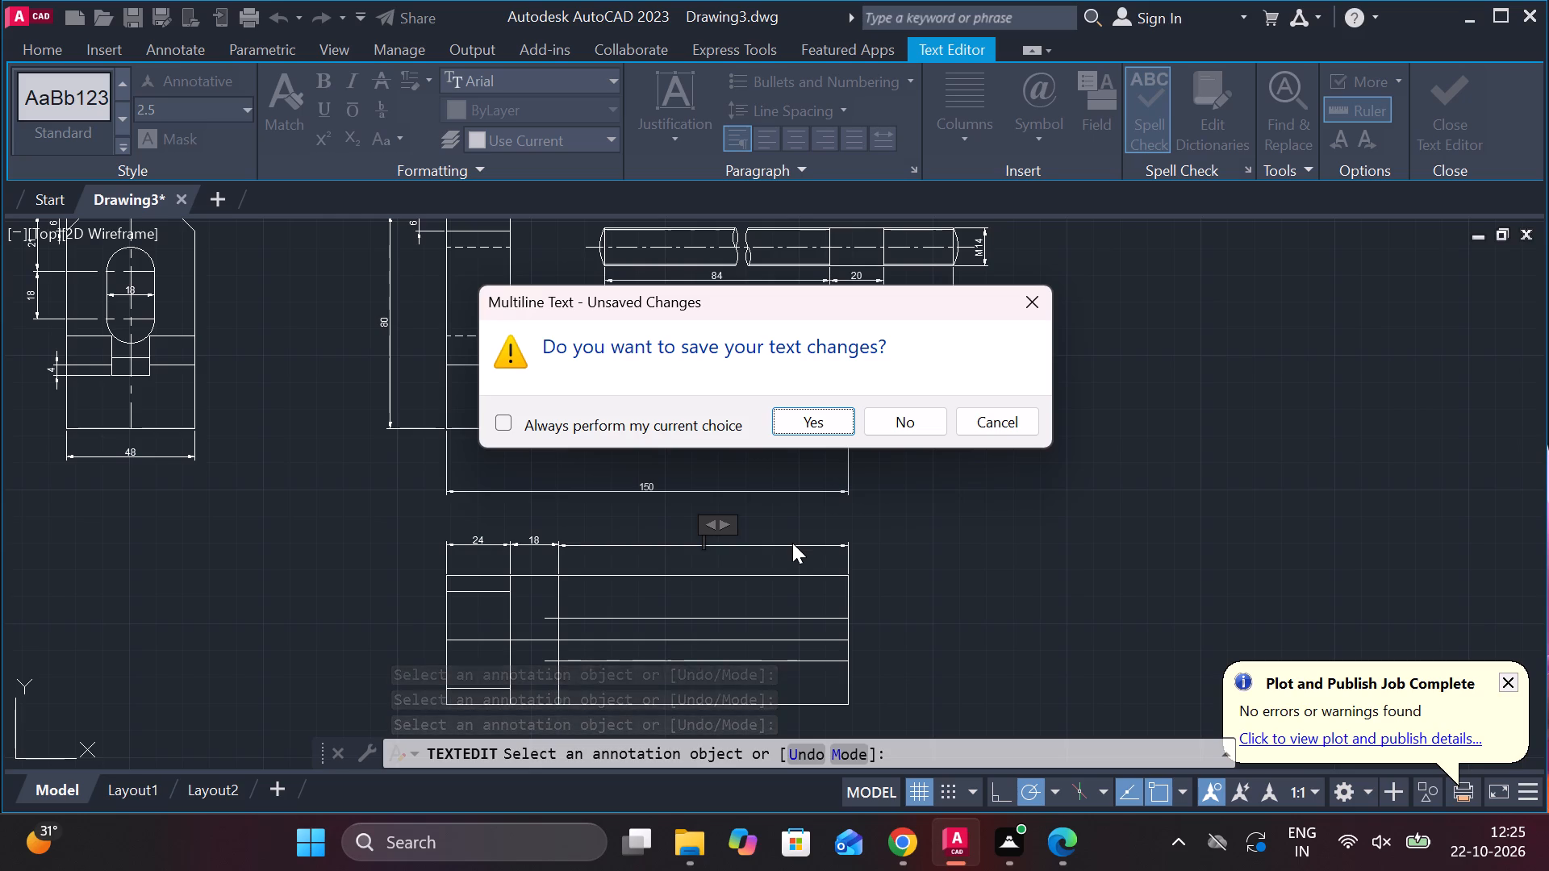
# Discard the unsaved text changes on the 108 dimension above the plan view and leave text editing.
pyautogui.click(915, 426)
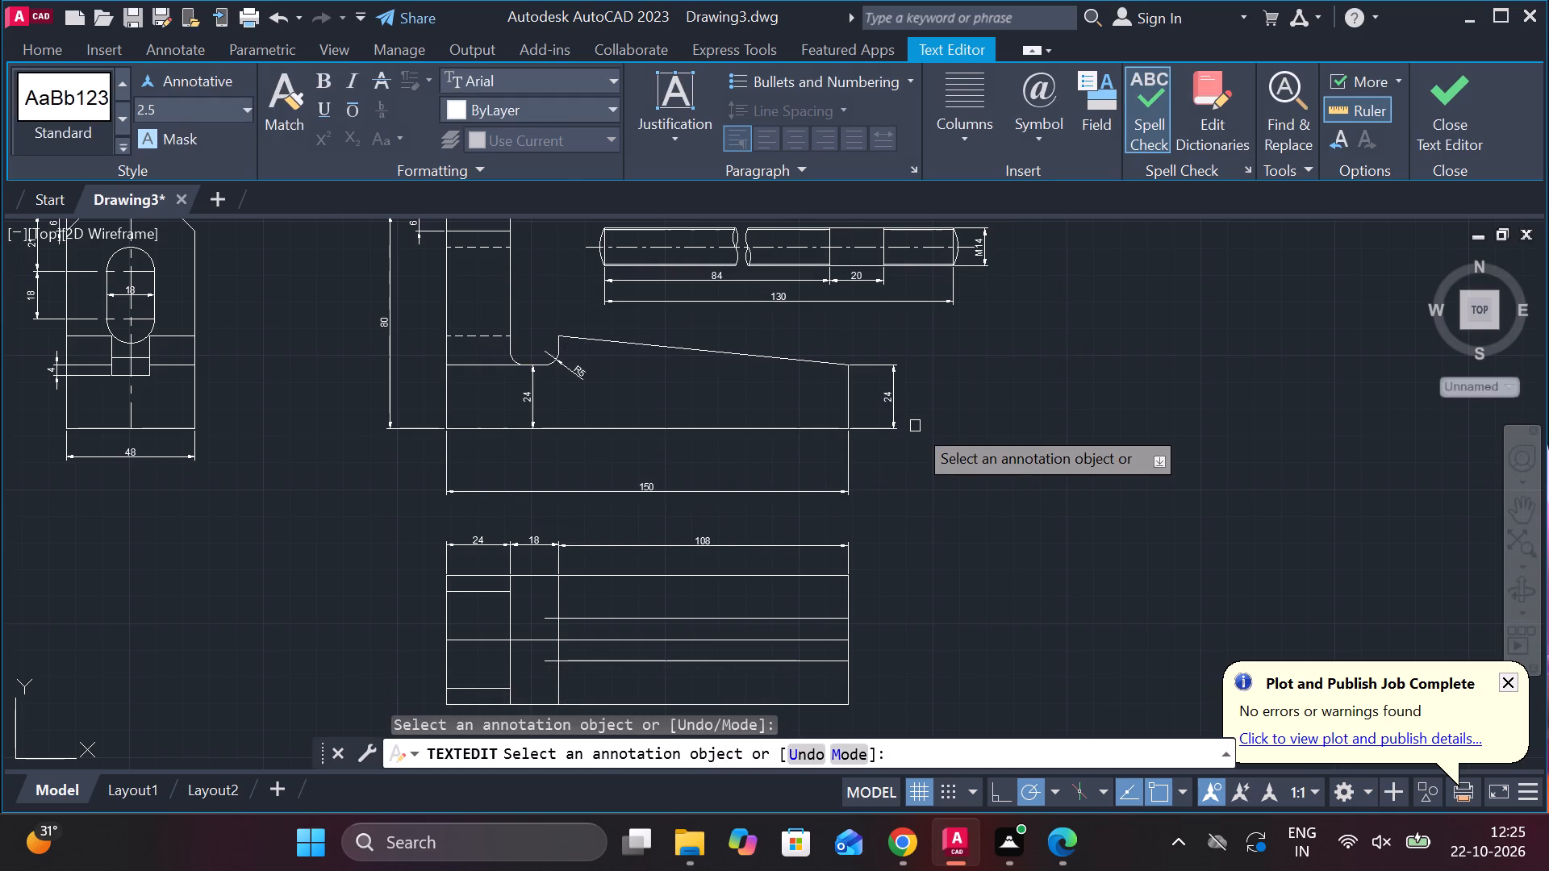
pyautogui.click(820, 545)
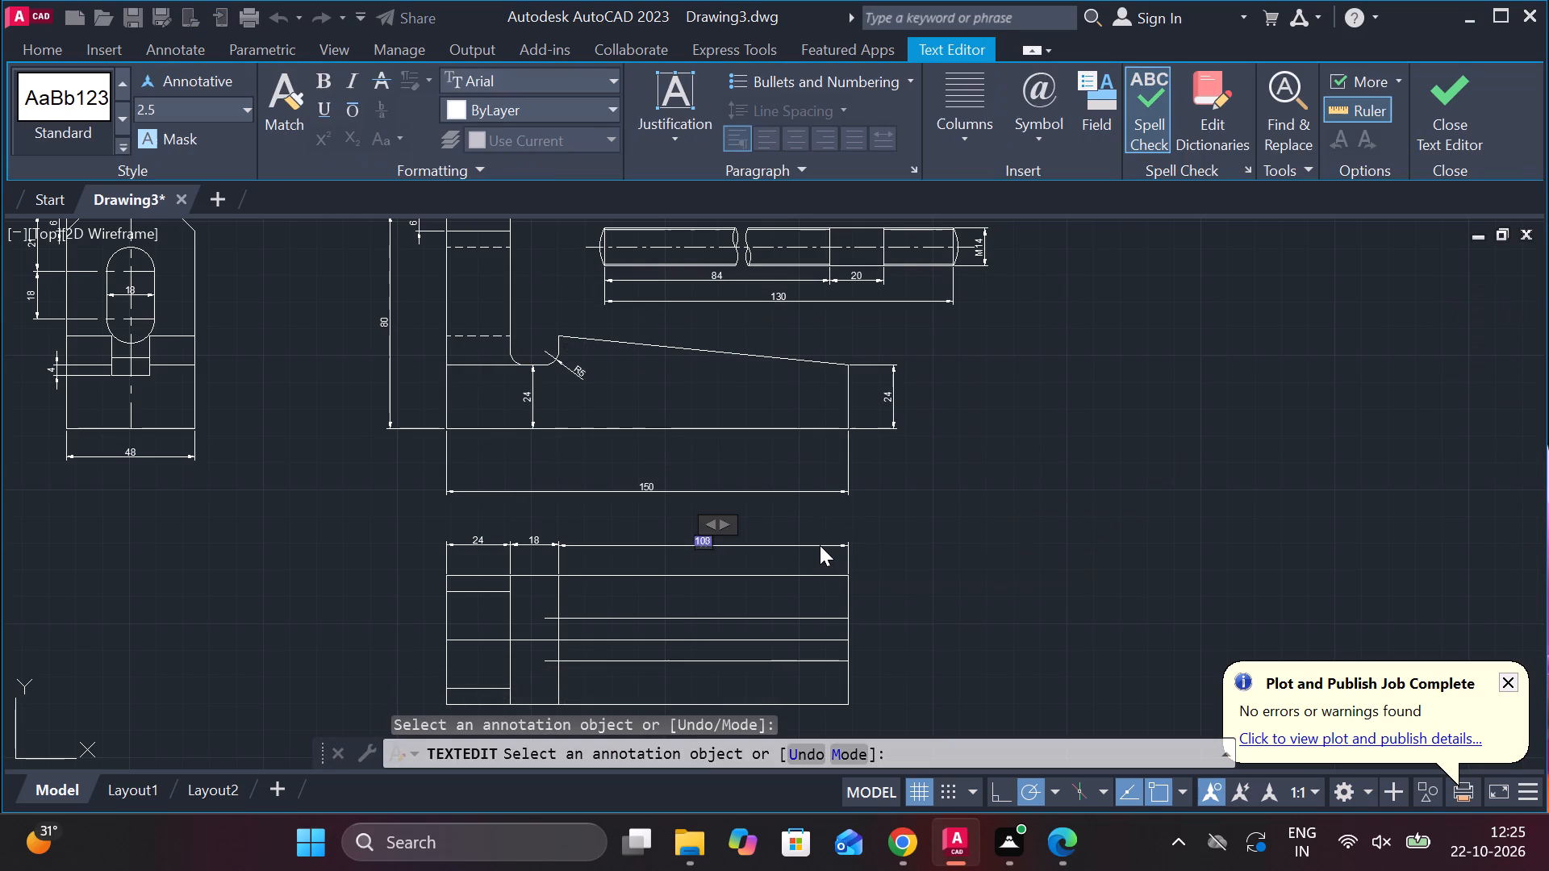
pyautogui.click(1472, 117)
pyautogui.scroll(2, 865, 555)
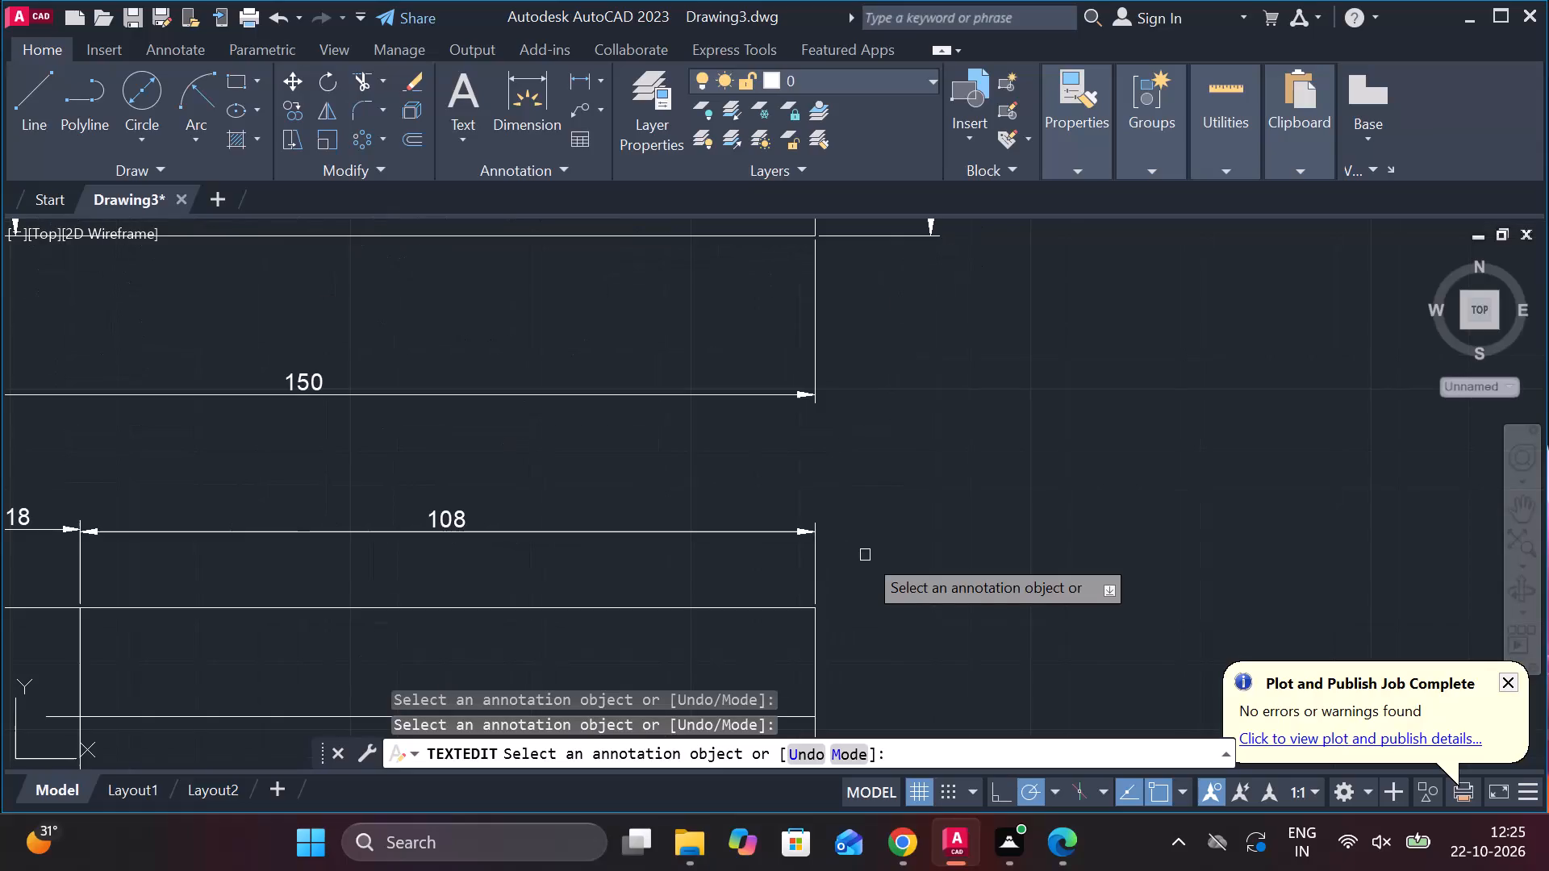
pyautogui.click(798, 527)
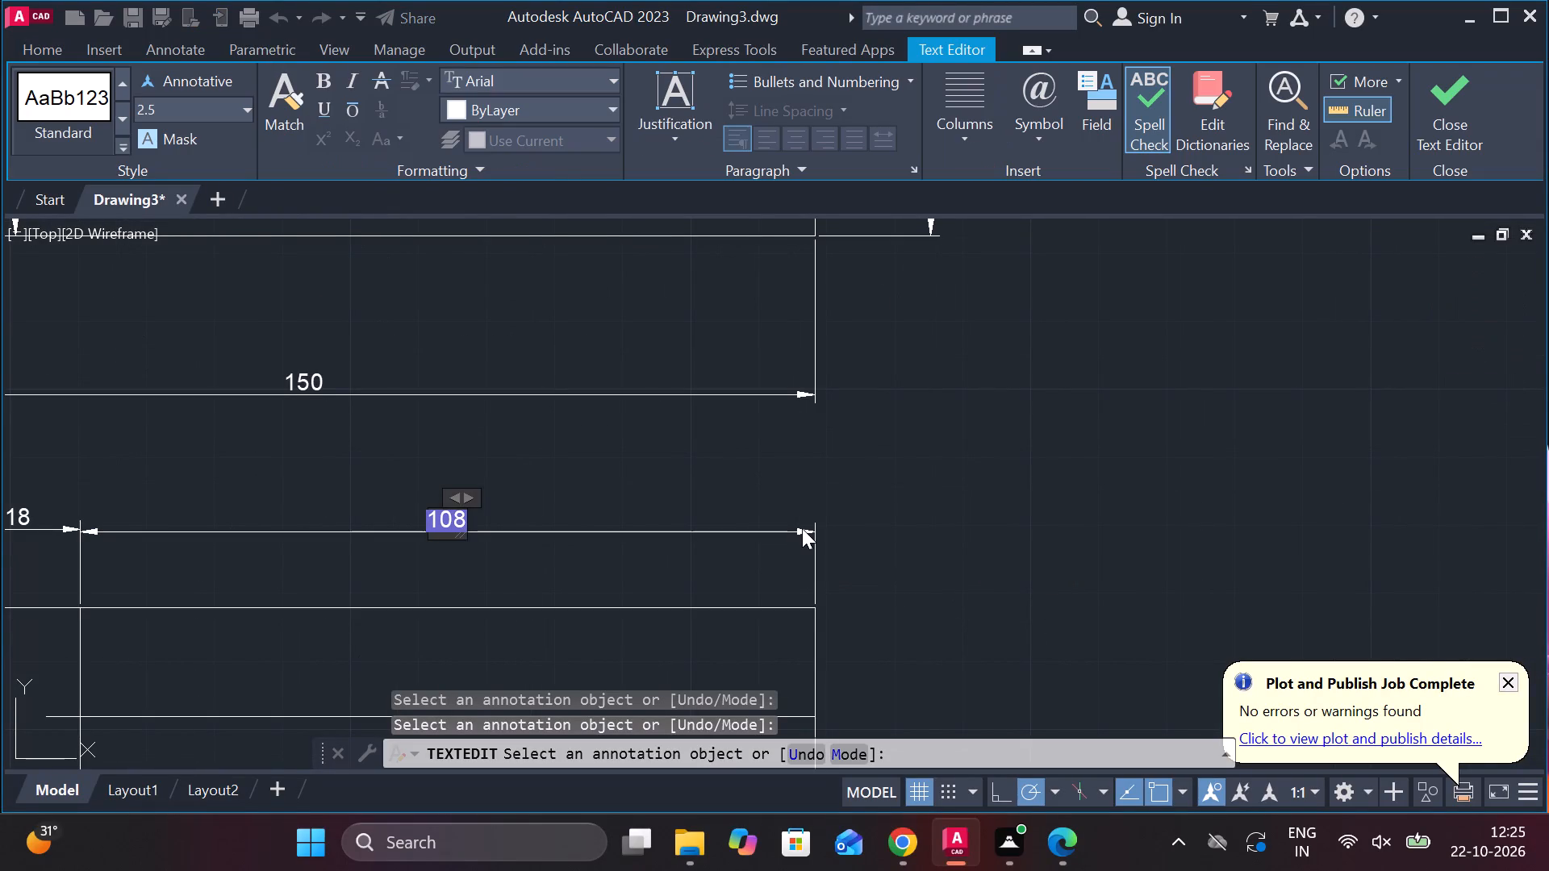
pyautogui.moveTo(273, 479); pyautogui.dragTo(311, 531)
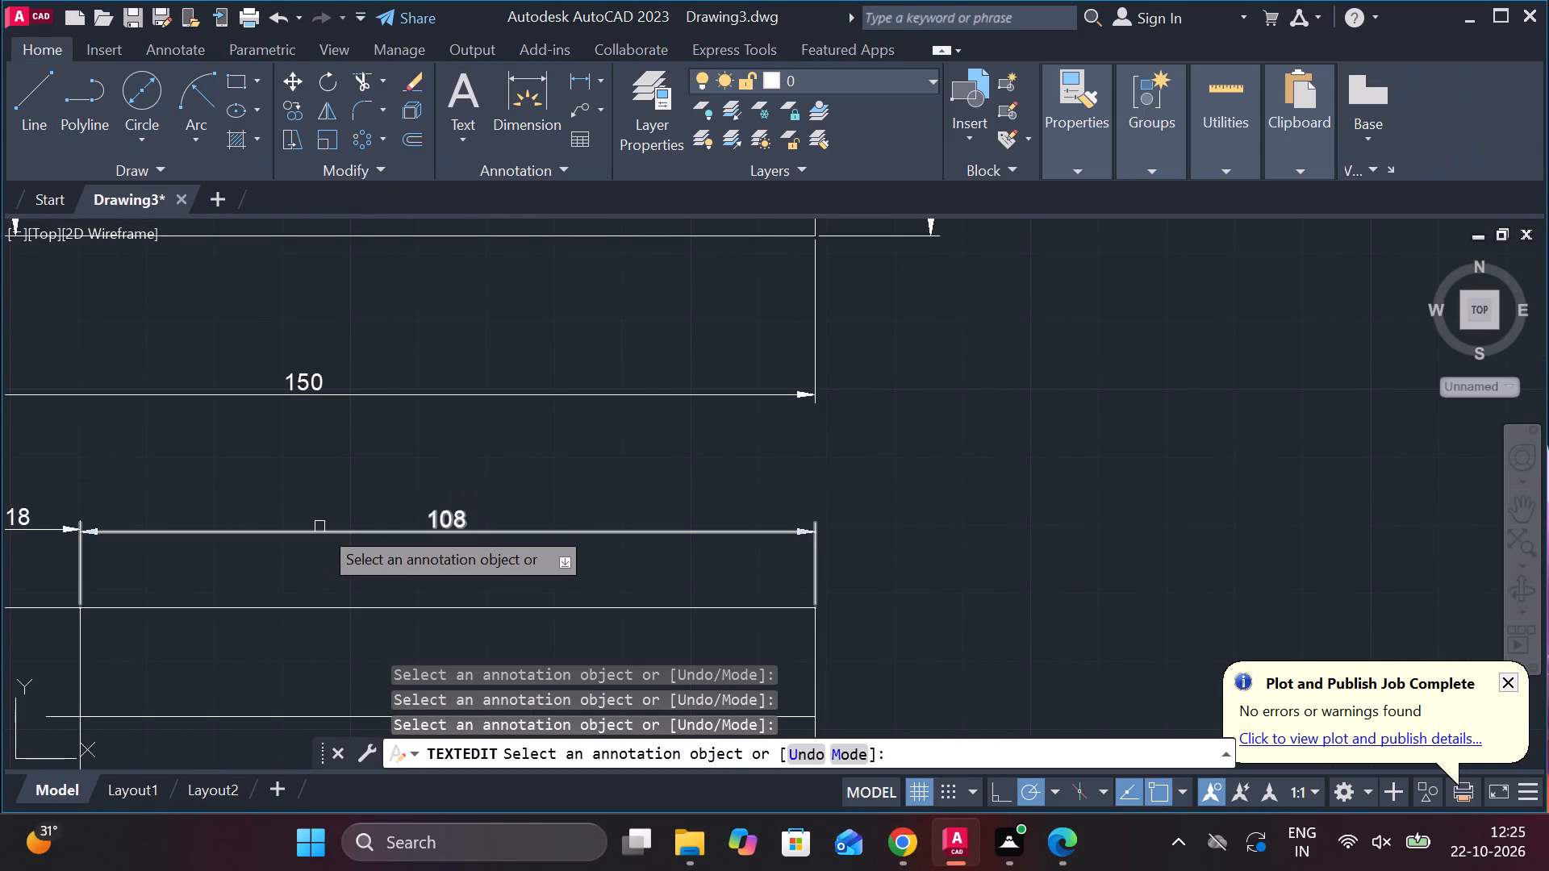
pyautogui.press('Escape')
pyautogui.press('Escape')
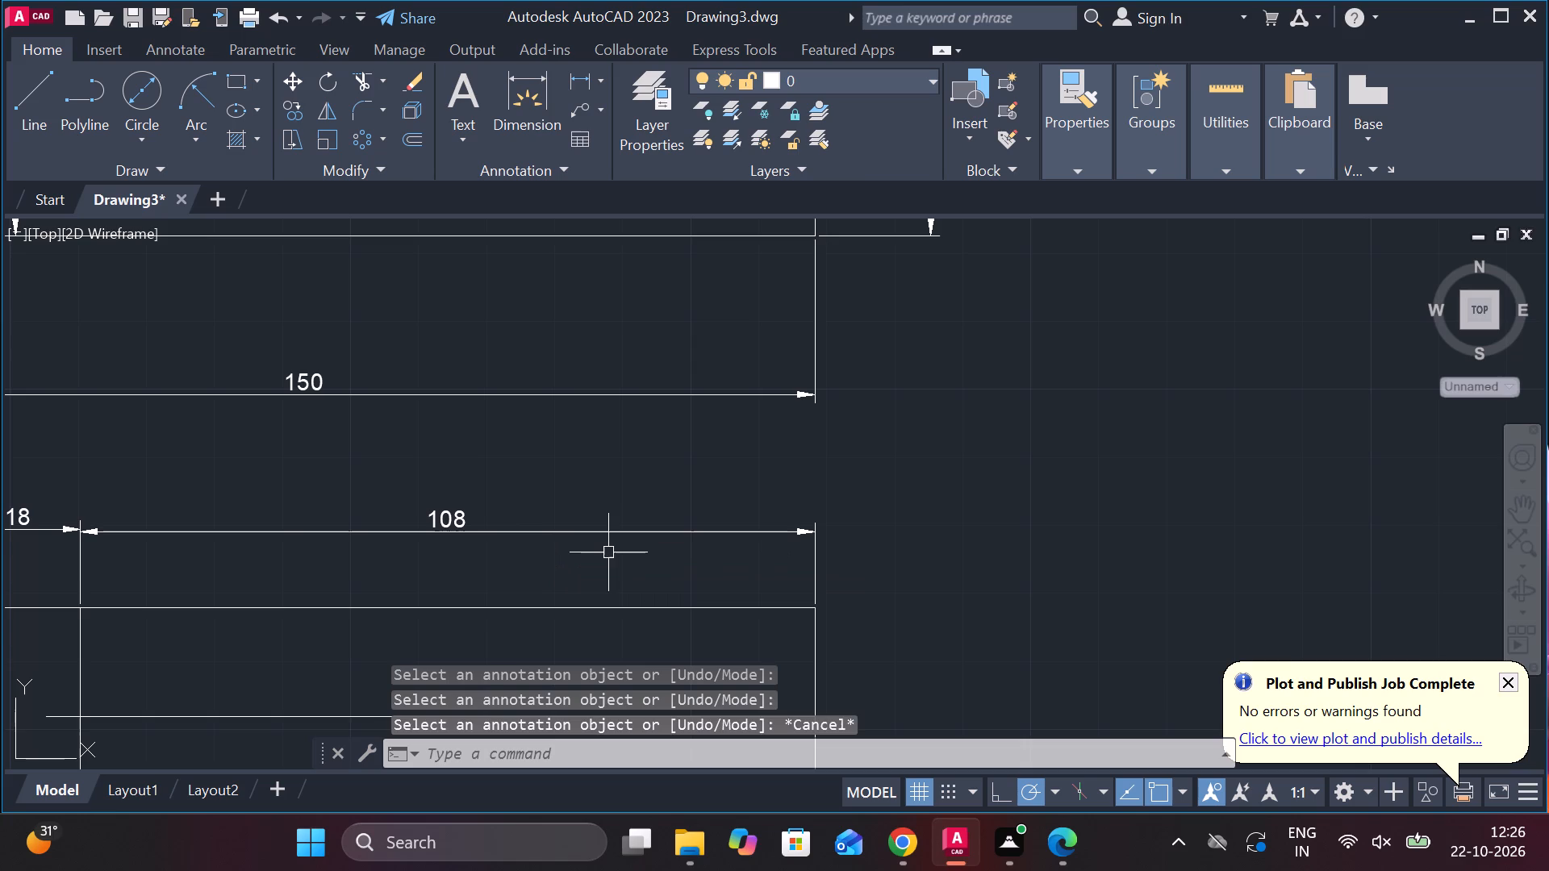
pyautogui.press('Escape')
pyautogui.press('Escape')
pyautogui.press('Escape')
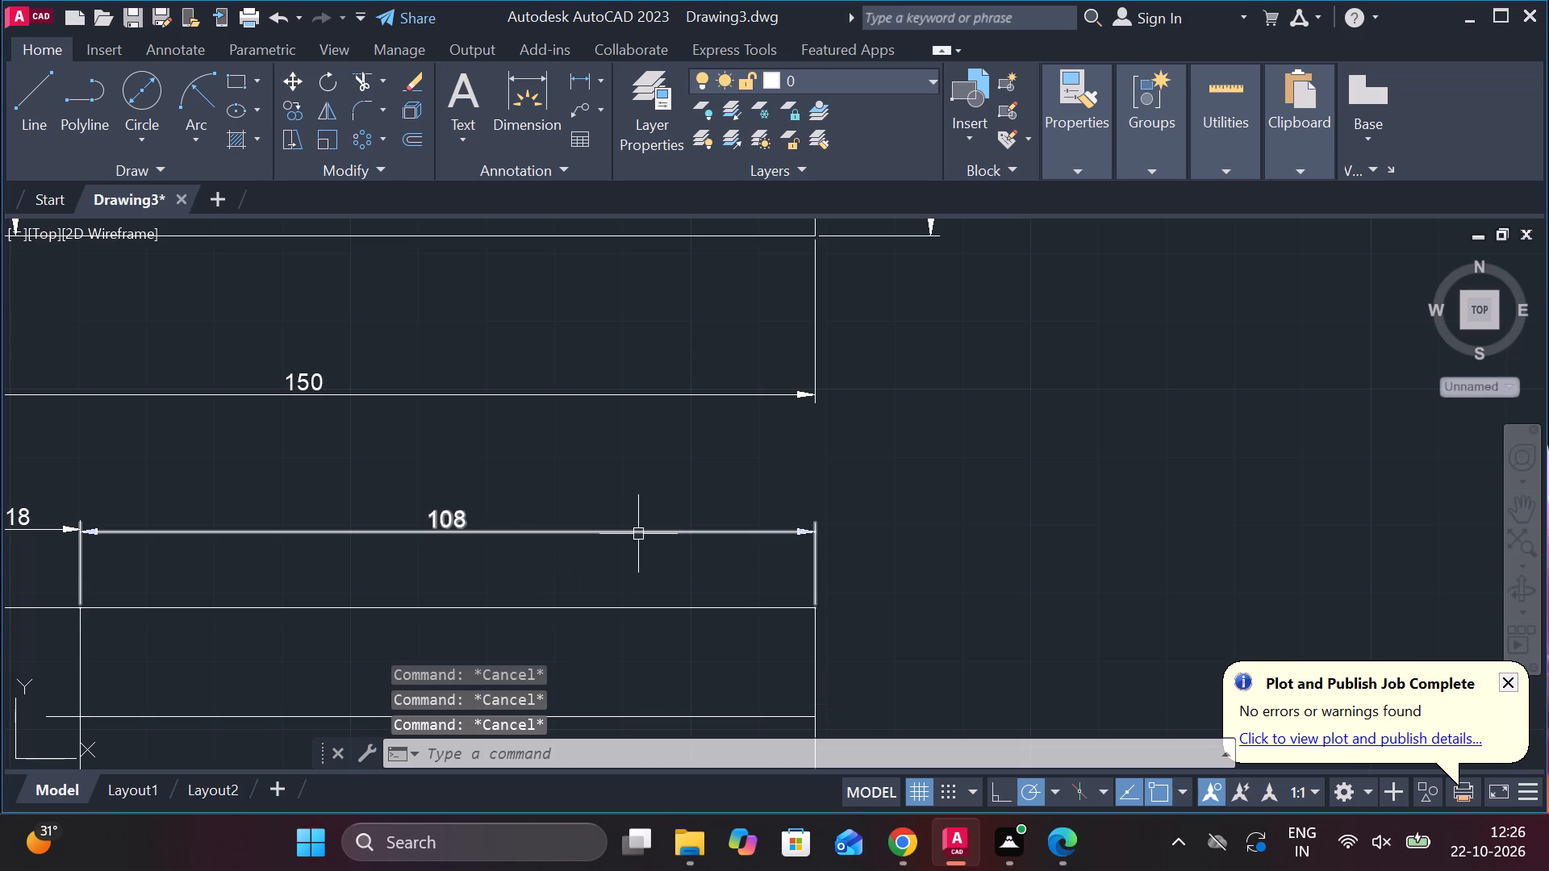
# Stretch the 108 dimension's line into alignment with the neighbouring 18 dimension above the plan view.
pyautogui.click(638, 536)
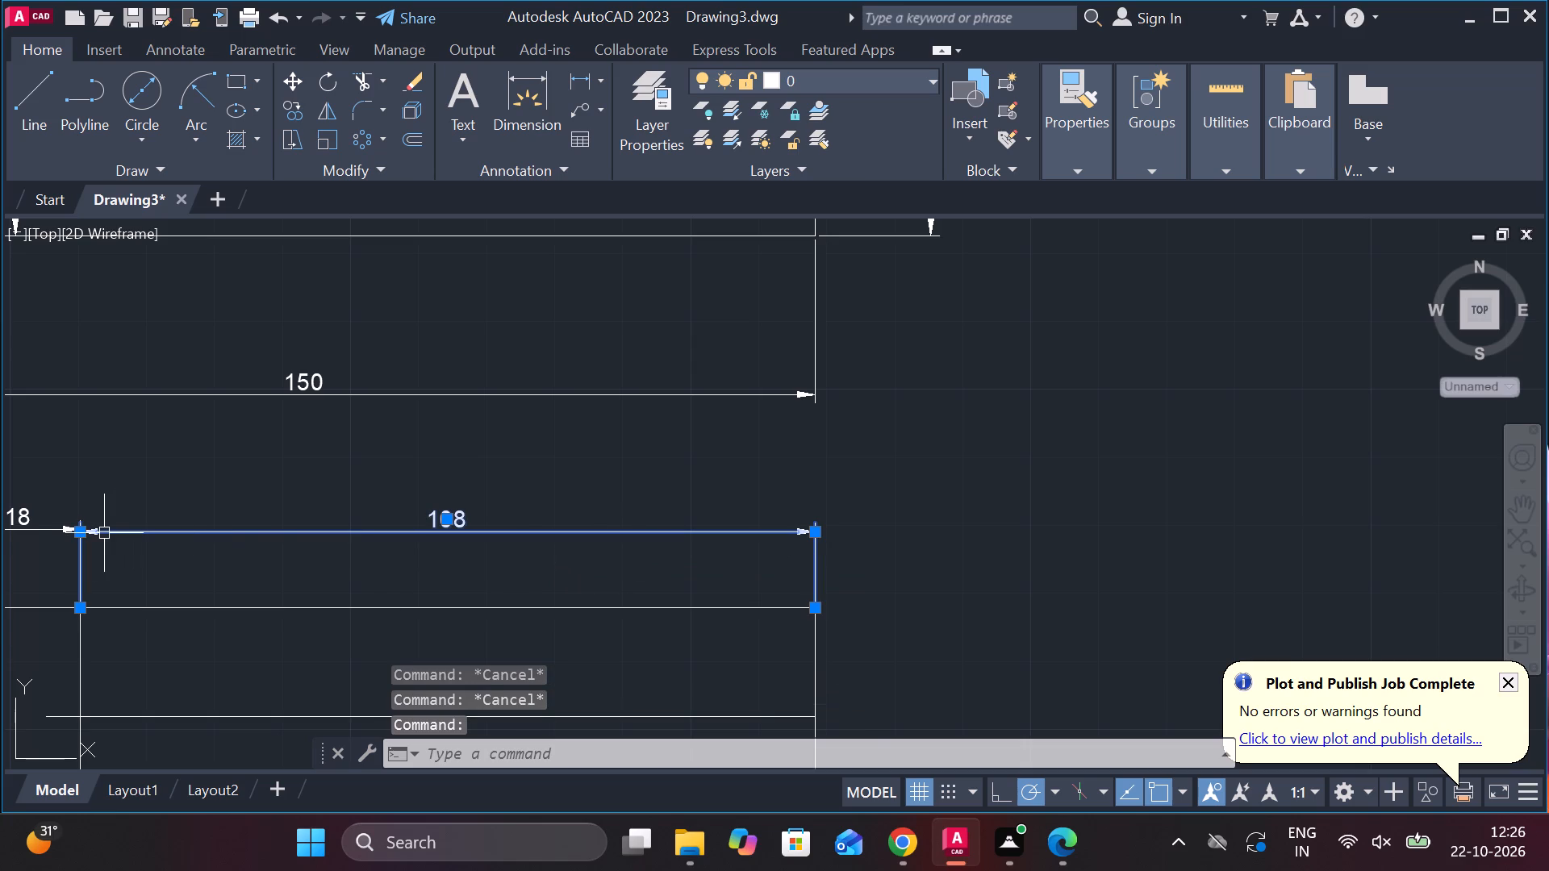
pyautogui.click(80, 535)
pyautogui.click(80, 549)
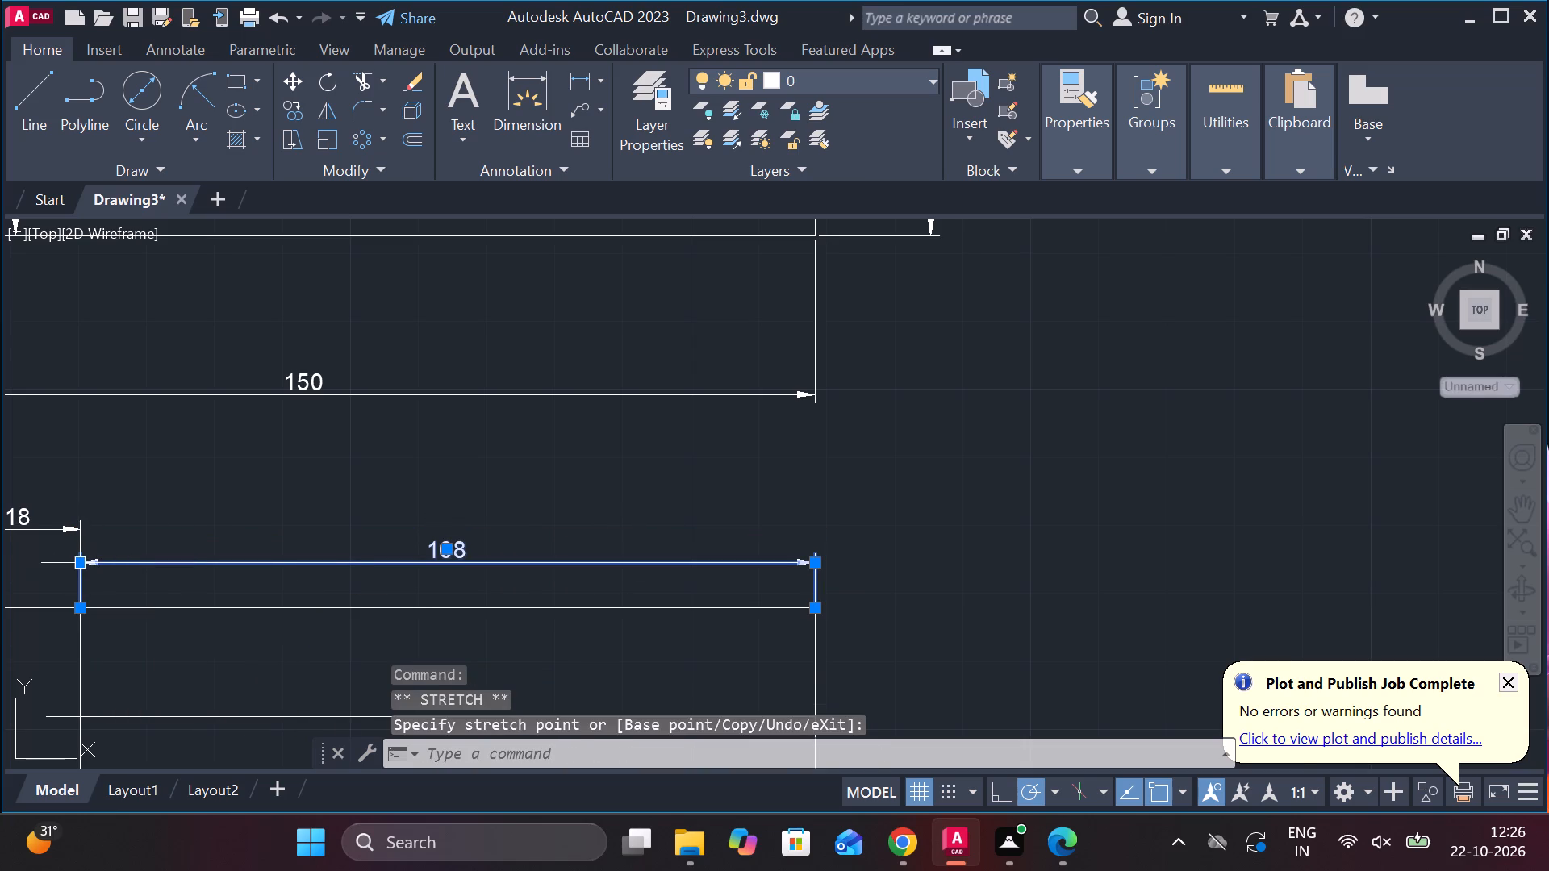
pyautogui.click(77, 565)
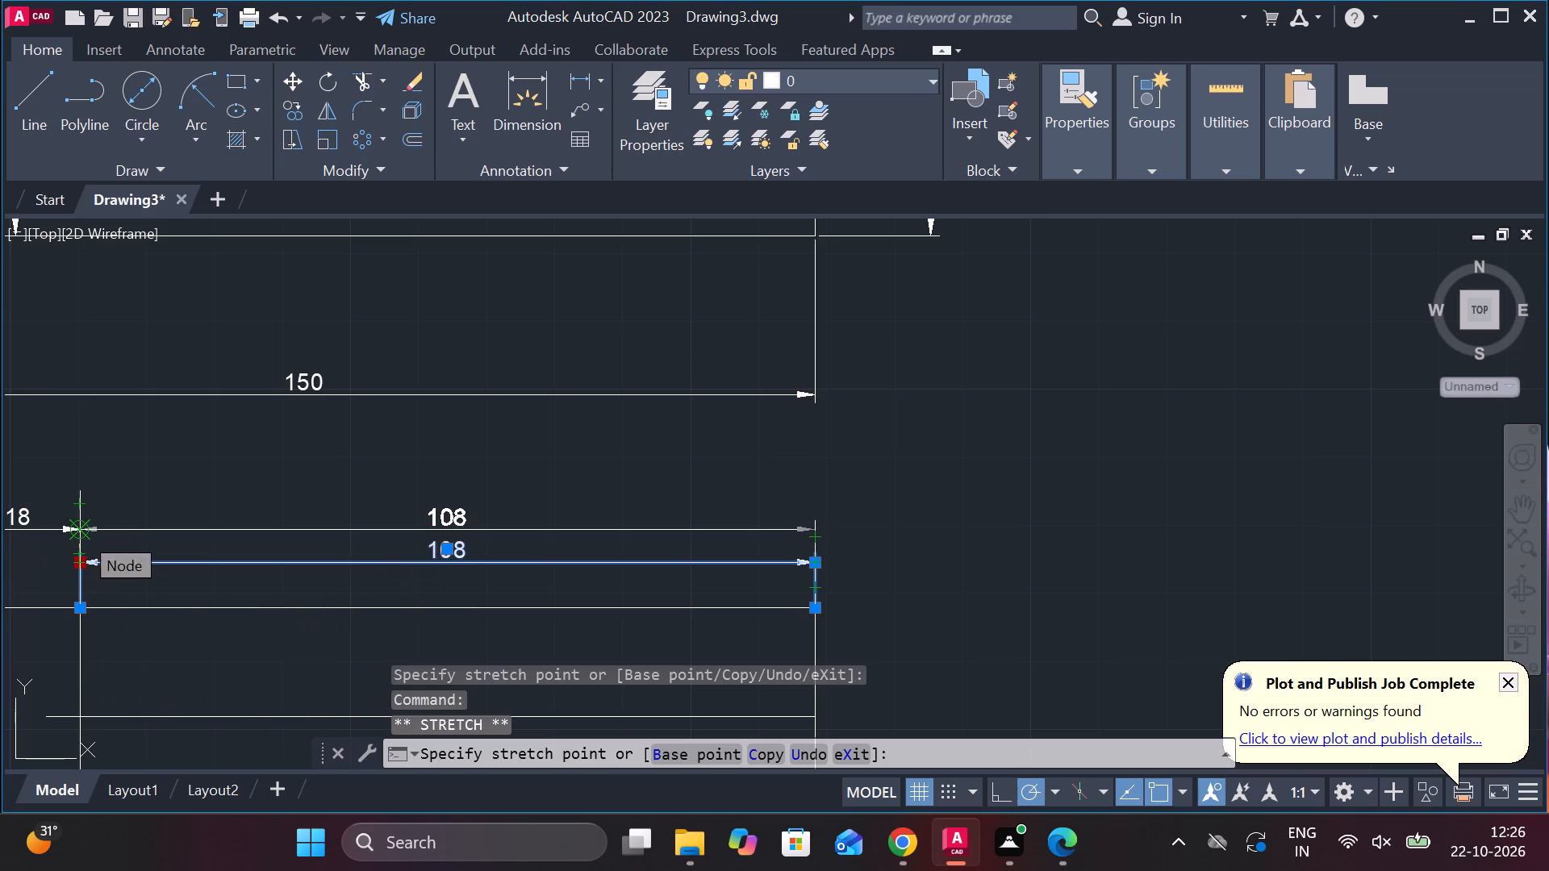
pyautogui.click(81, 533)
# Trim the overhanging ends of the two inner horizontal lines back to the vertical line in the plan view.
pyautogui.scroll(-2, 229, 585)
pyautogui.scroll(-2, 705, 598)
pyautogui.scroll(3, 554, 656)
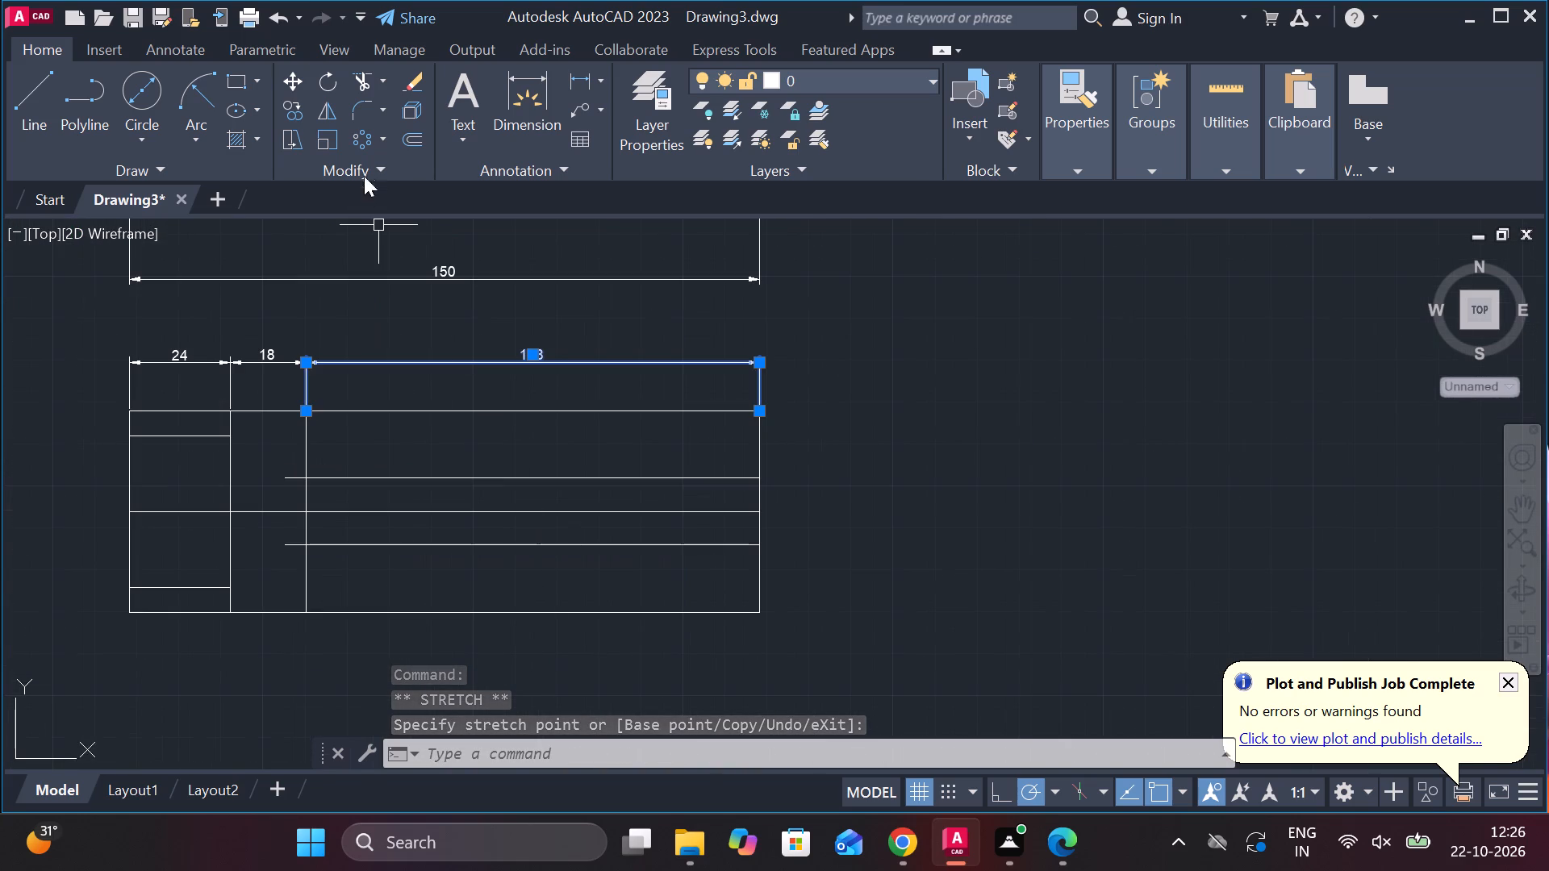
pyautogui.click(362, 76)
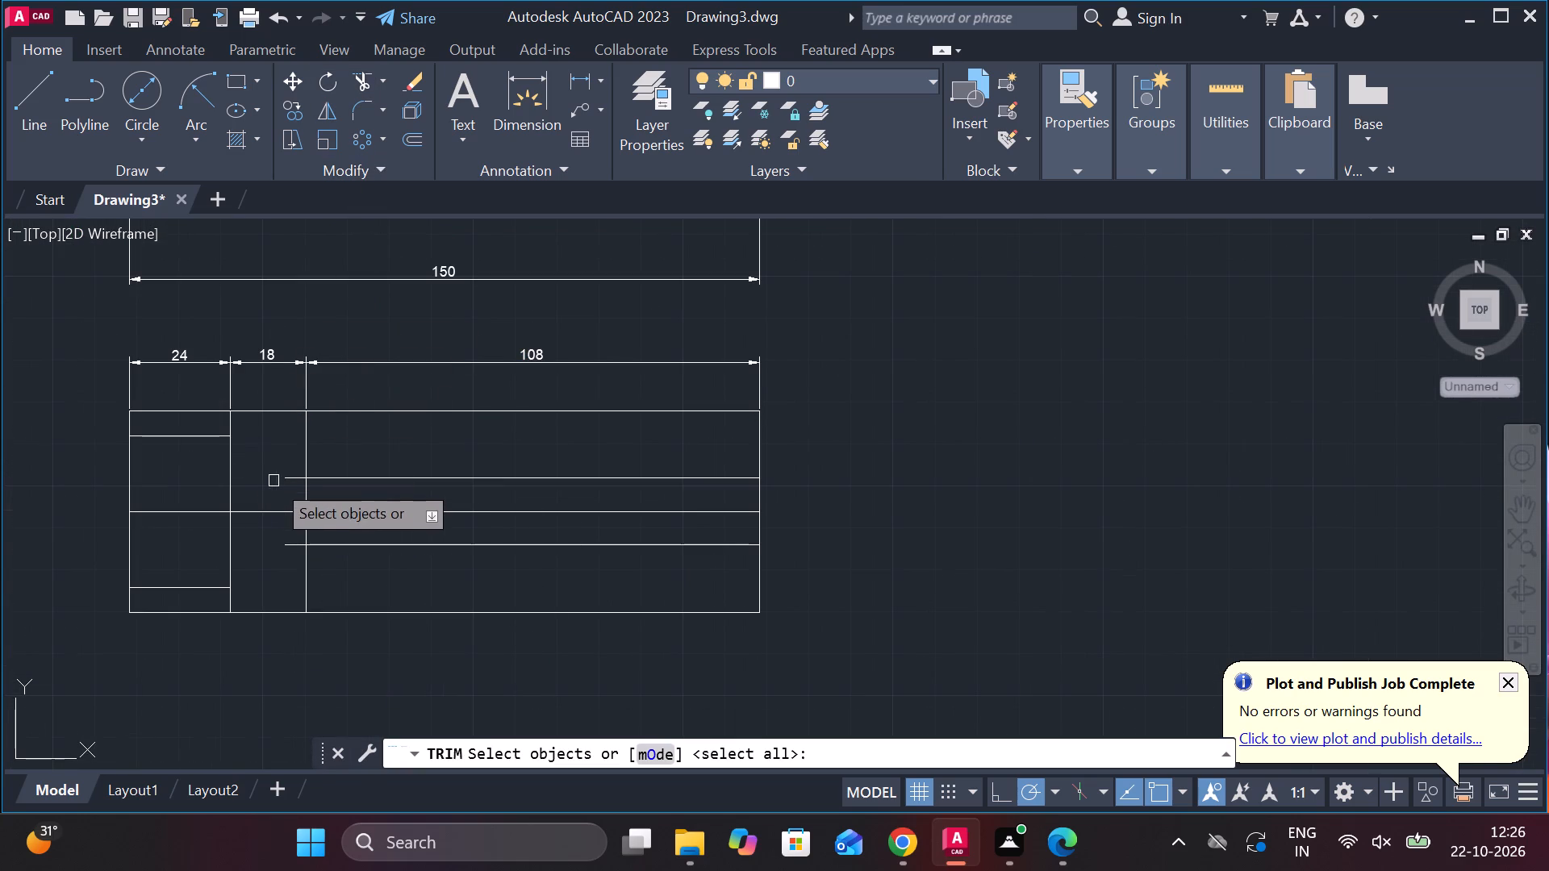
pyautogui.scroll(3, 293, 484)
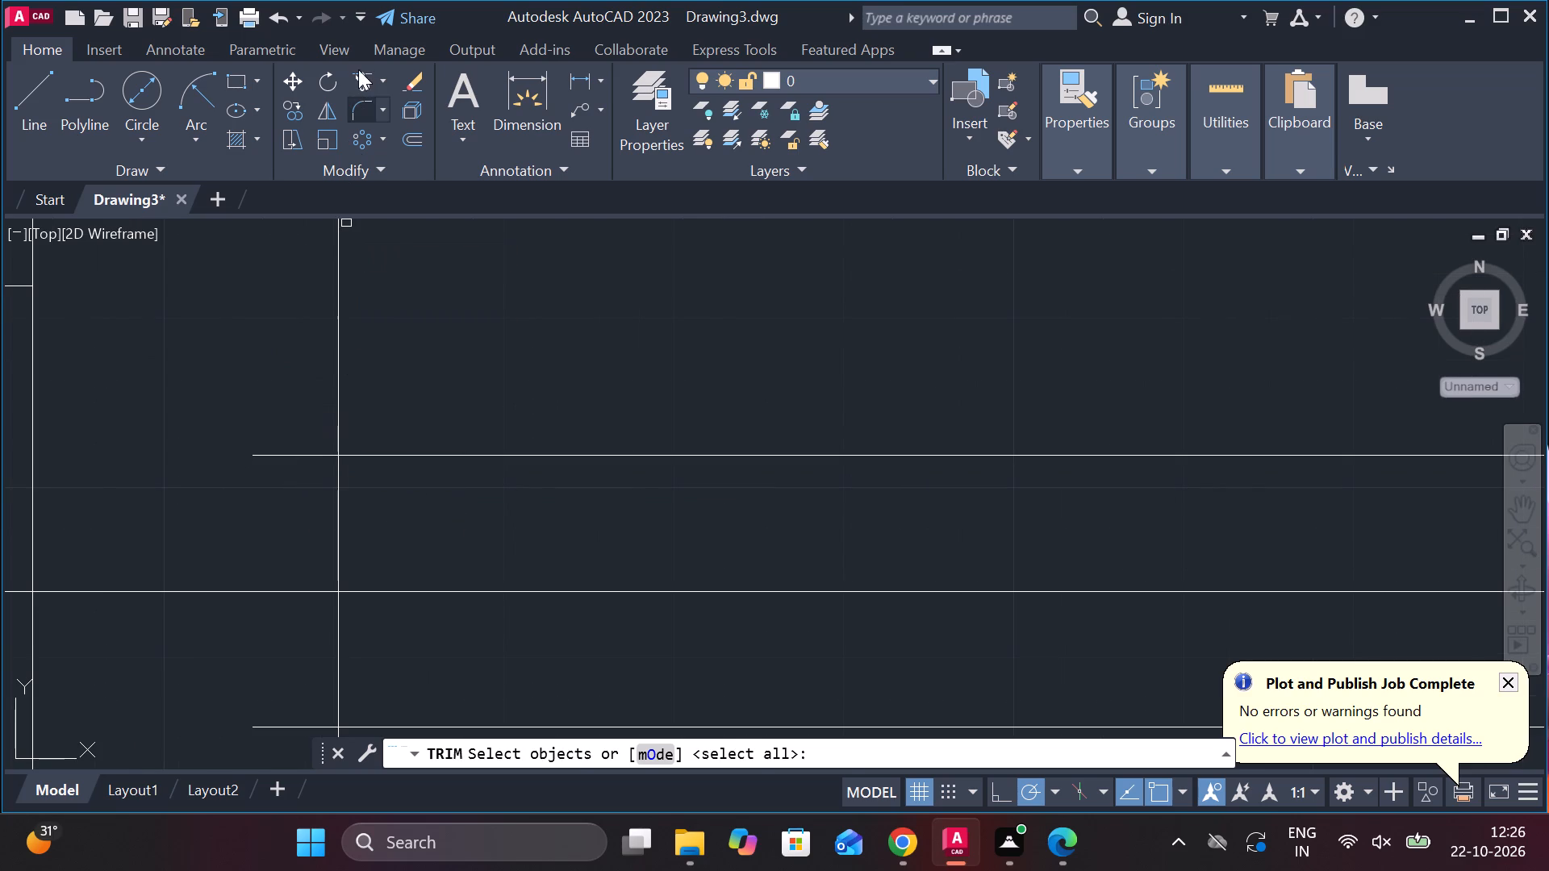
pyautogui.click(358, 69)
pyautogui.doubleClick(282, 461)
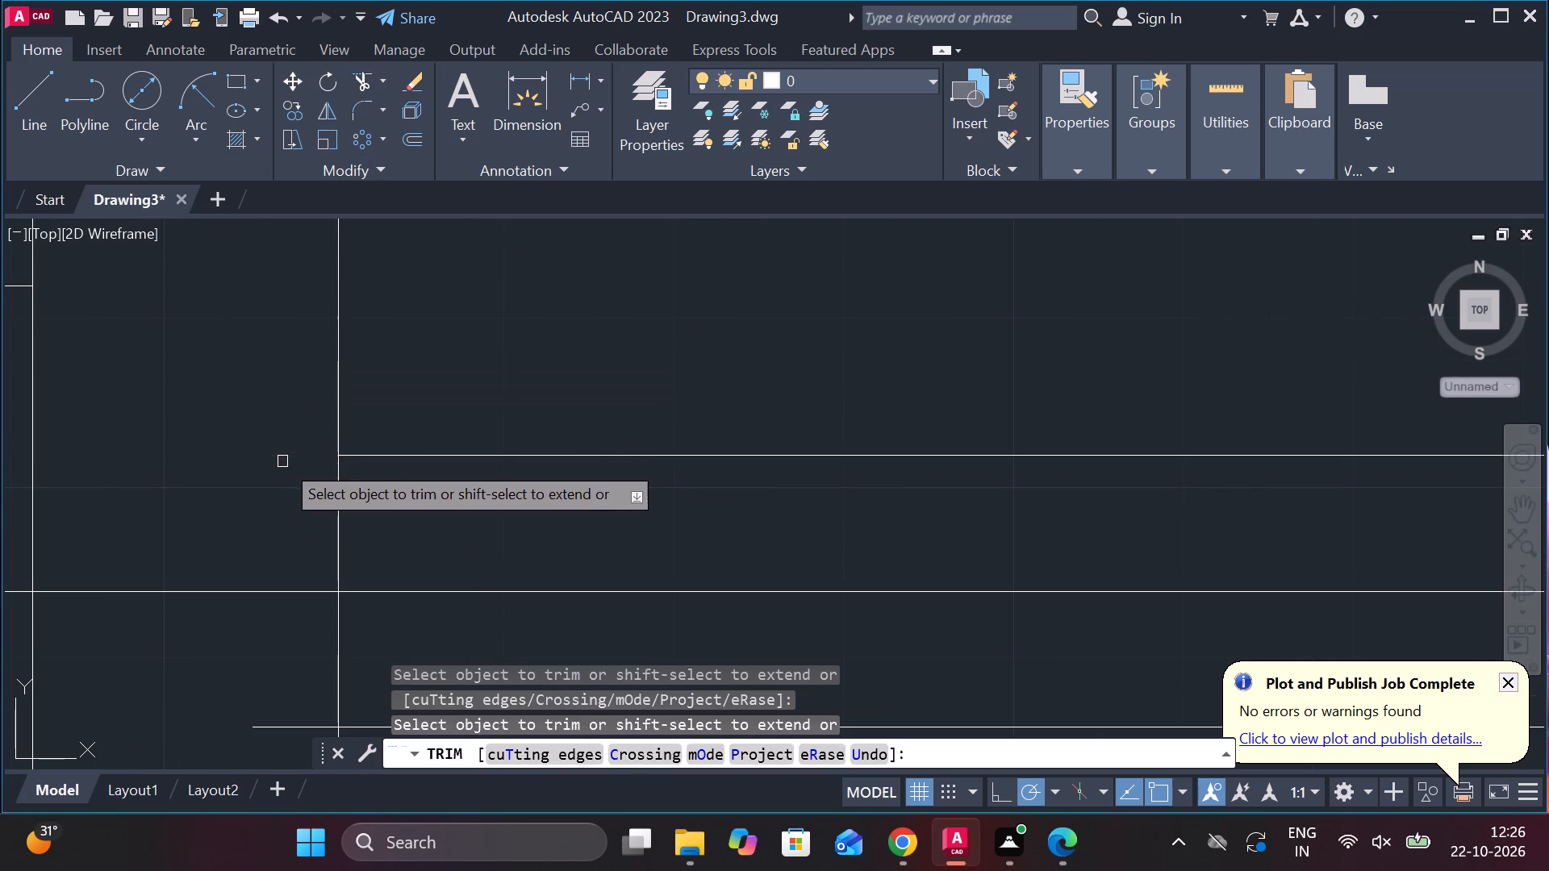
pyautogui.click(290, 727)
# Add vertical linear dimensions to the upper and lower edge strips at the left end of the plan view.
pyautogui.scroll(-3, 447, 498)
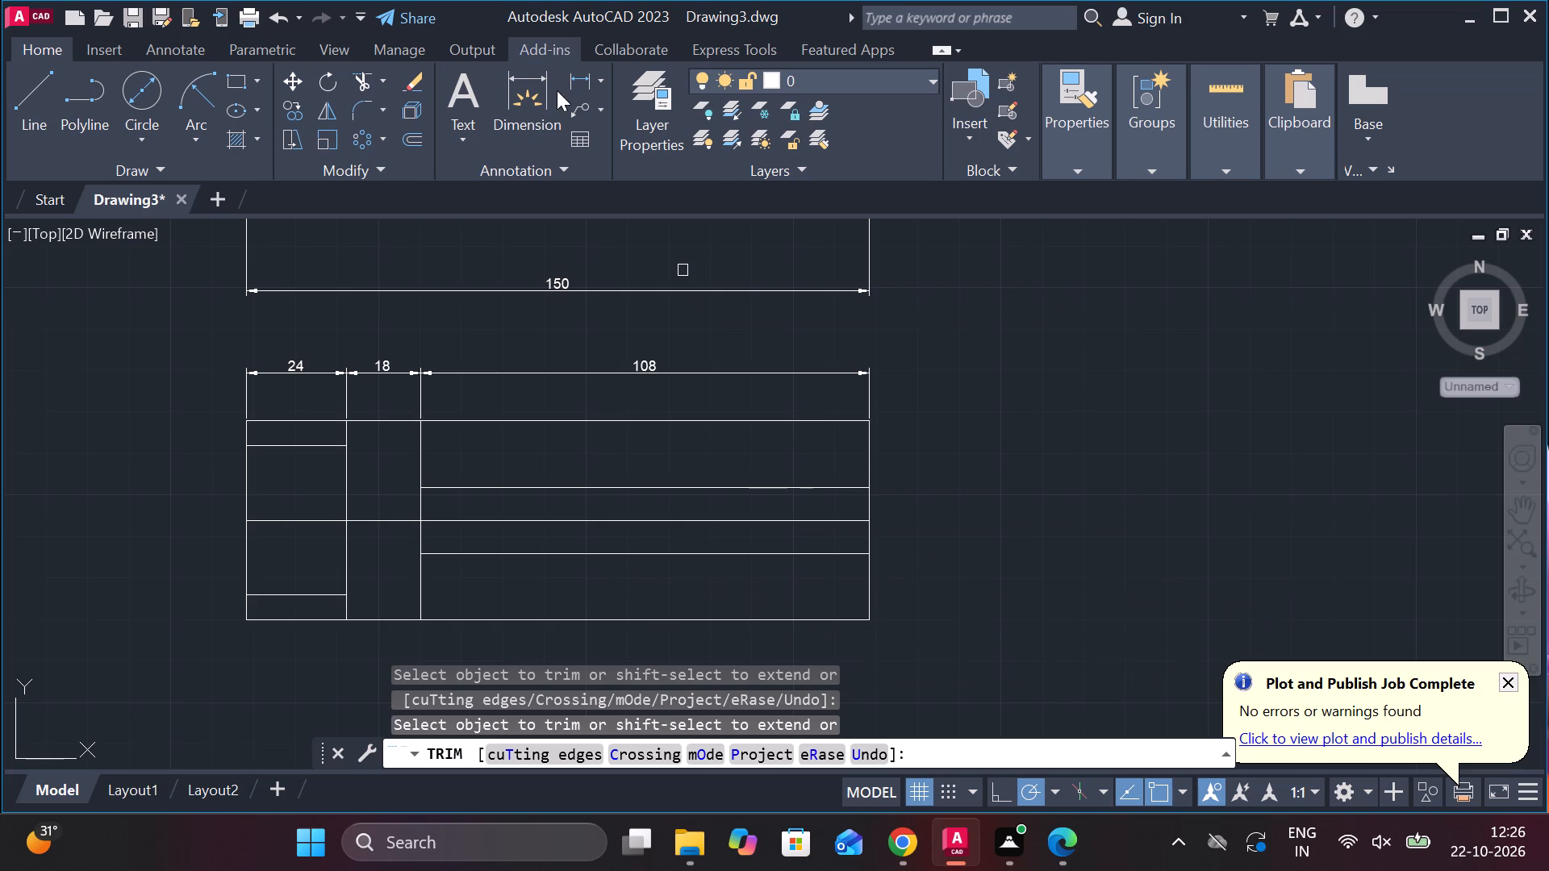
pyautogui.click(583, 84)
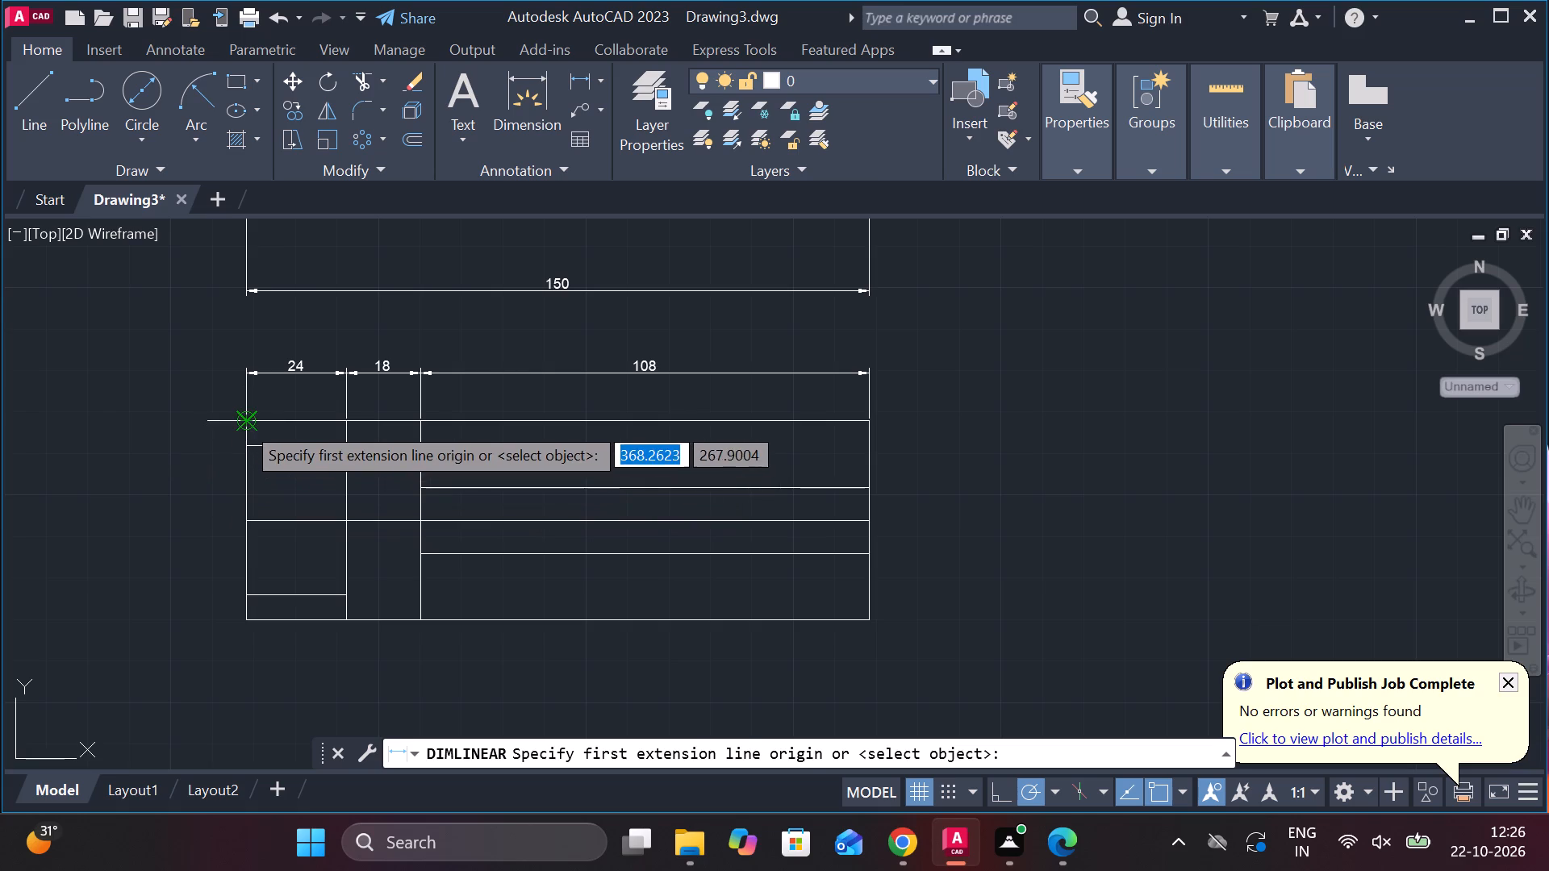
pyautogui.click(243, 423)
pyautogui.click(244, 451)
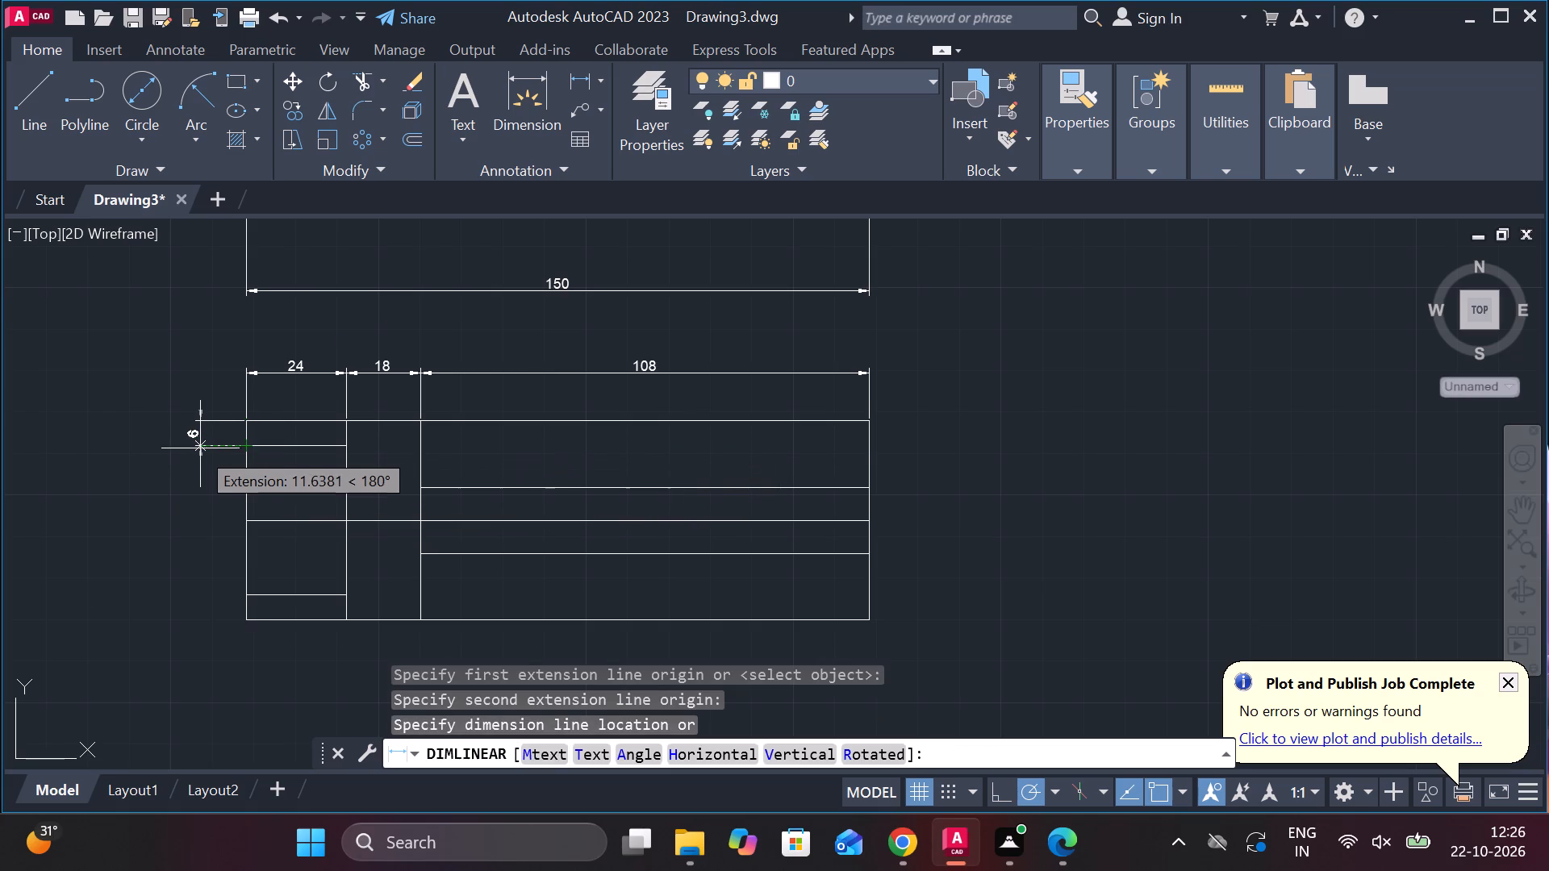
pyautogui.click(215, 446)
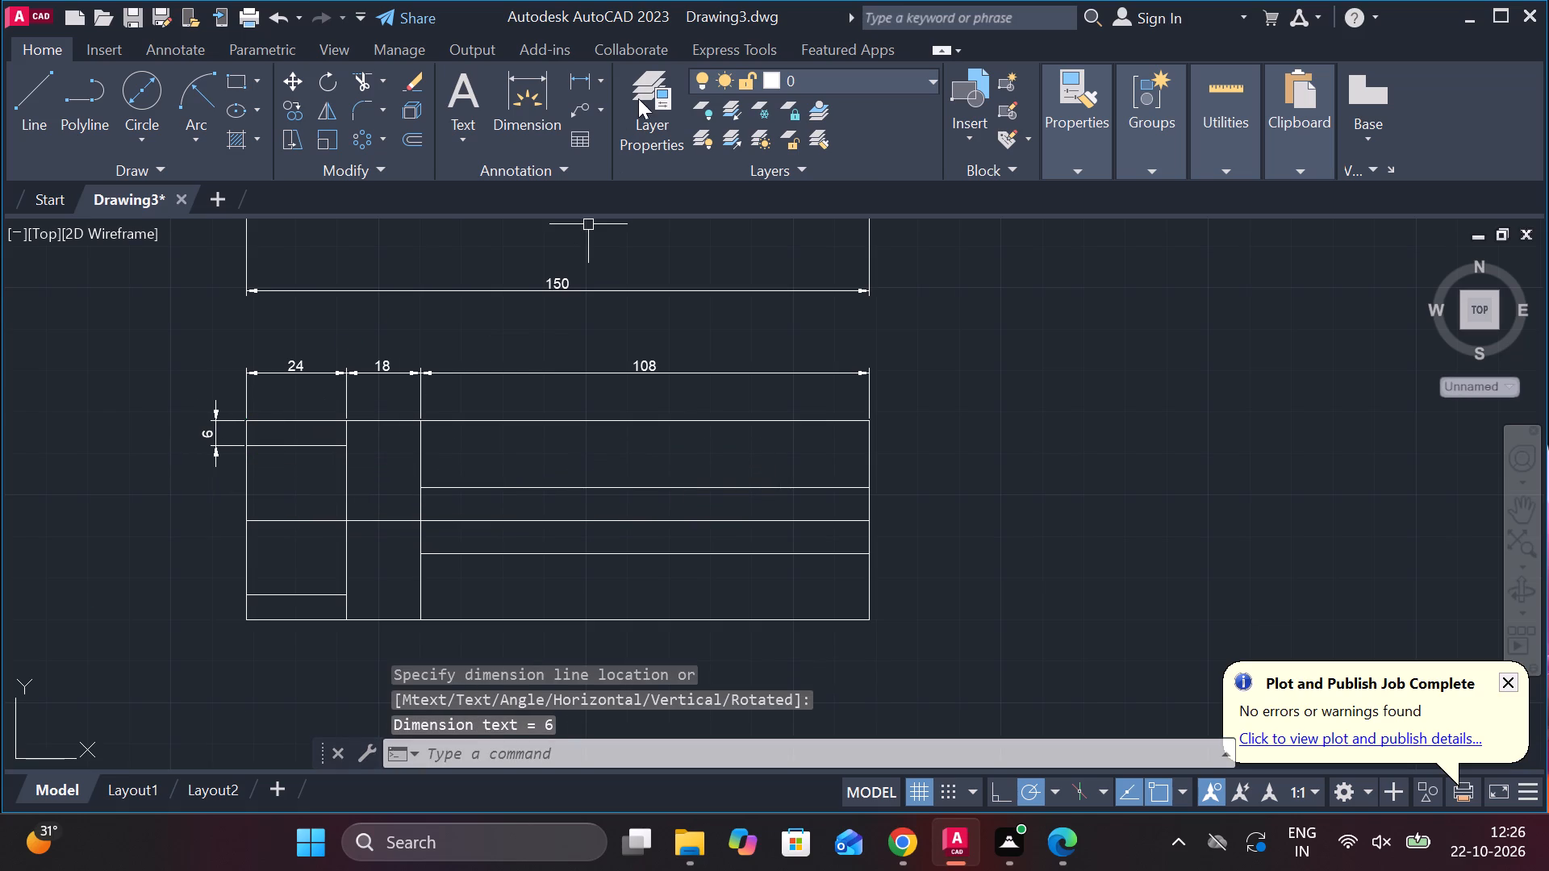
pyautogui.click(578, 78)
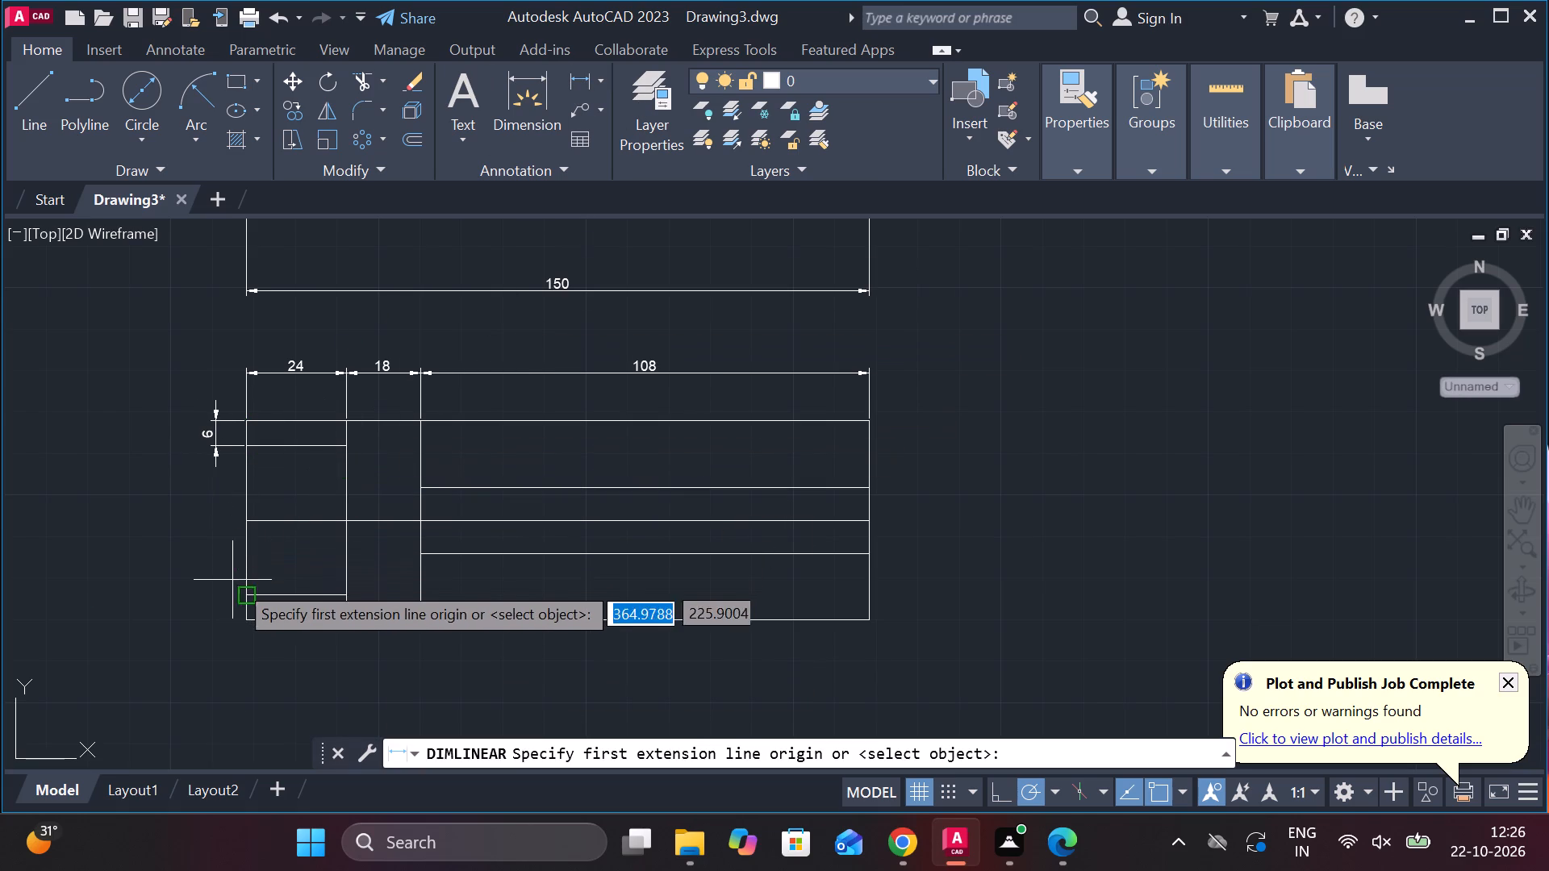
pyautogui.click(251, 591)
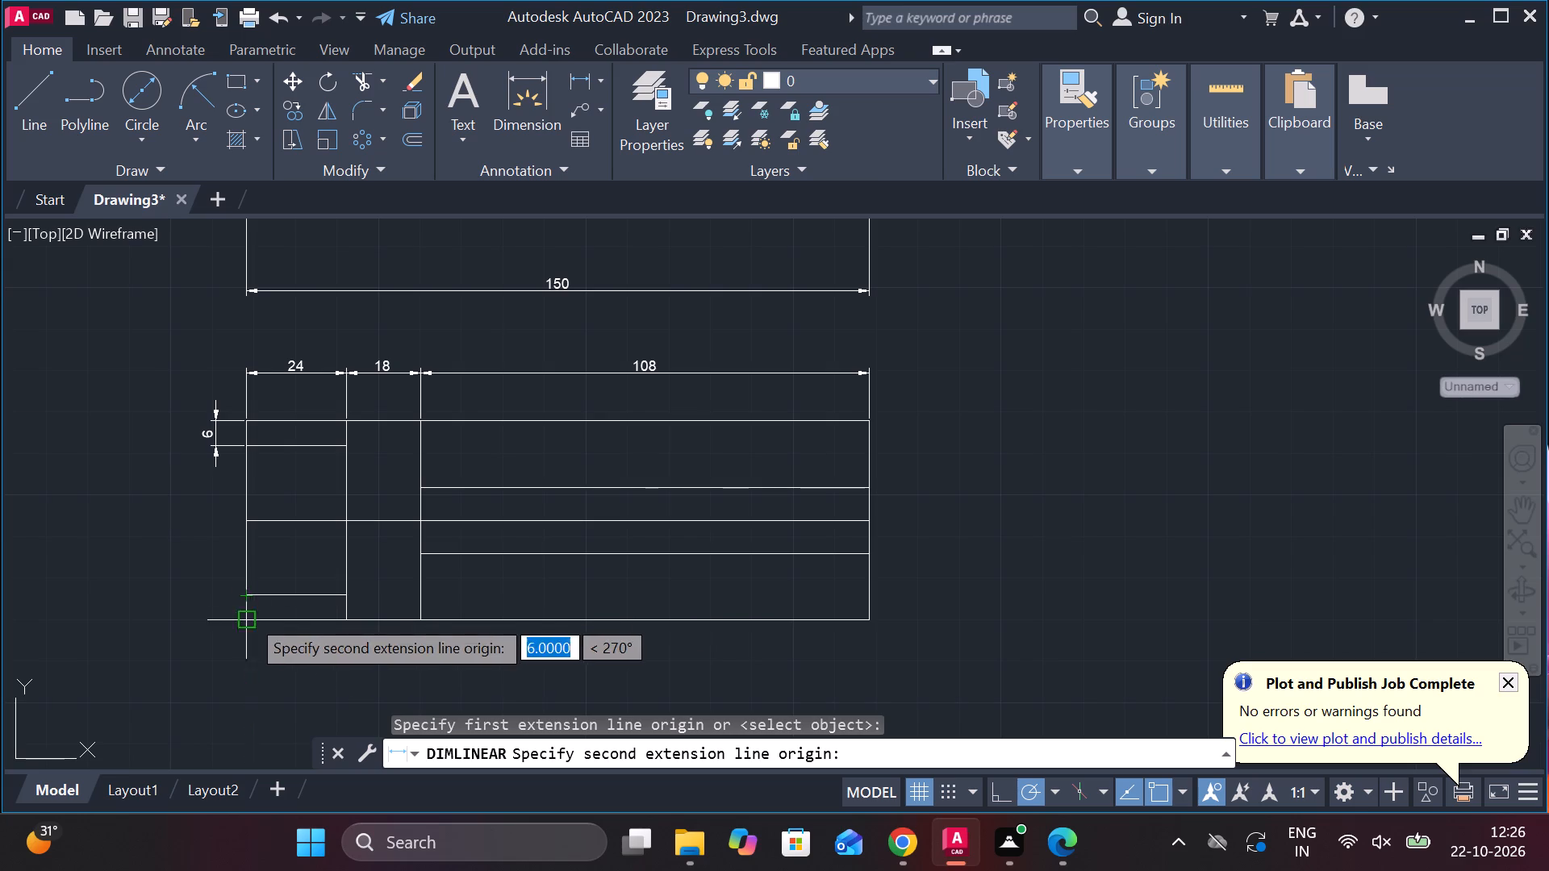
pyautogui.click(246, 618)
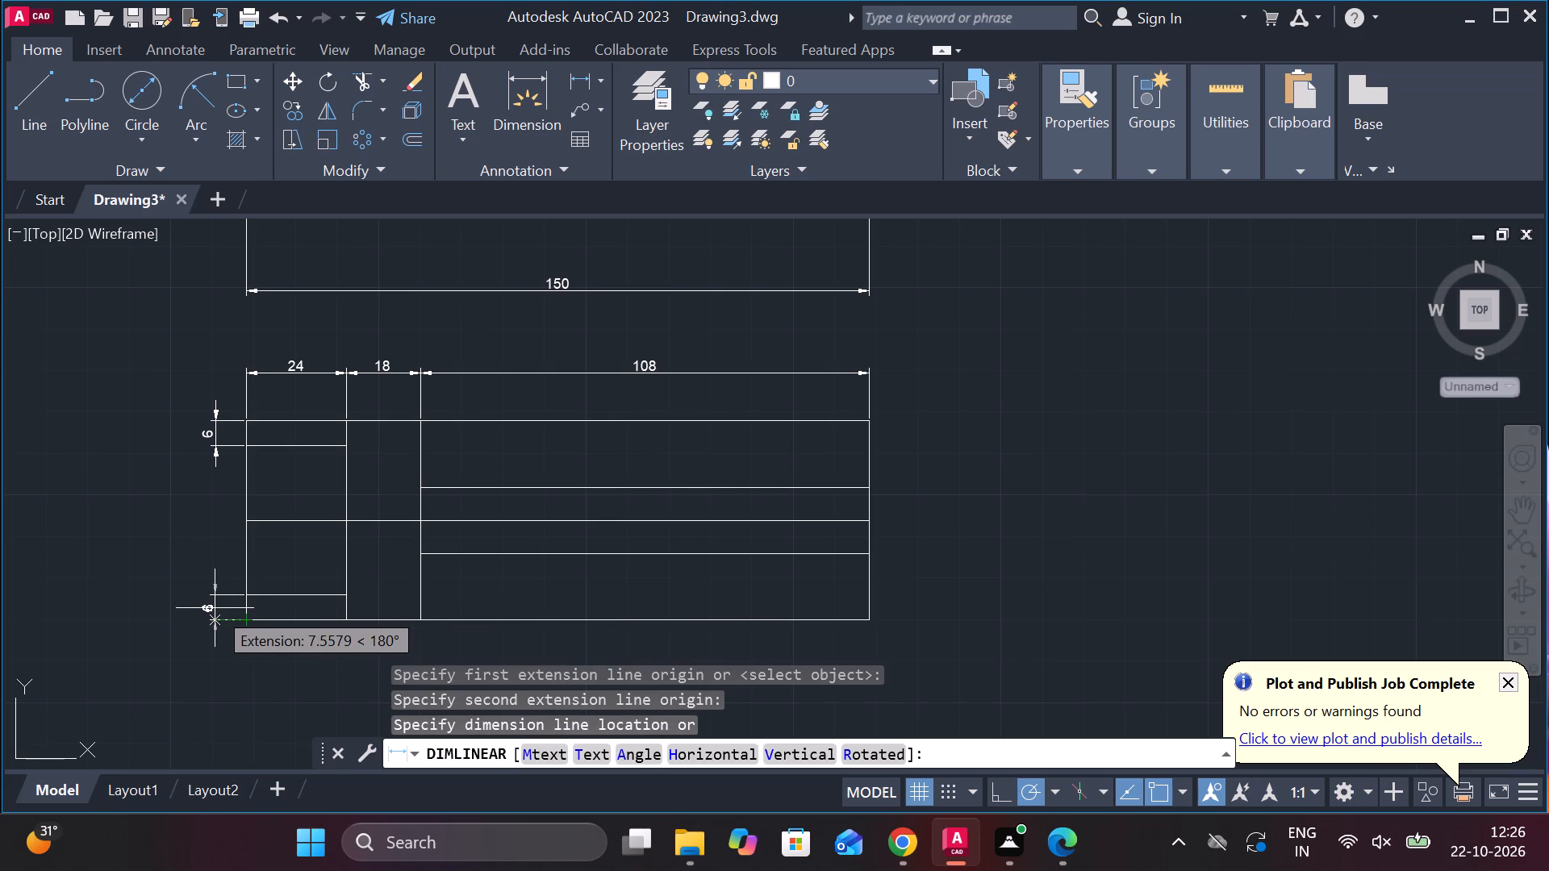
pyautogui.click(215, 608)
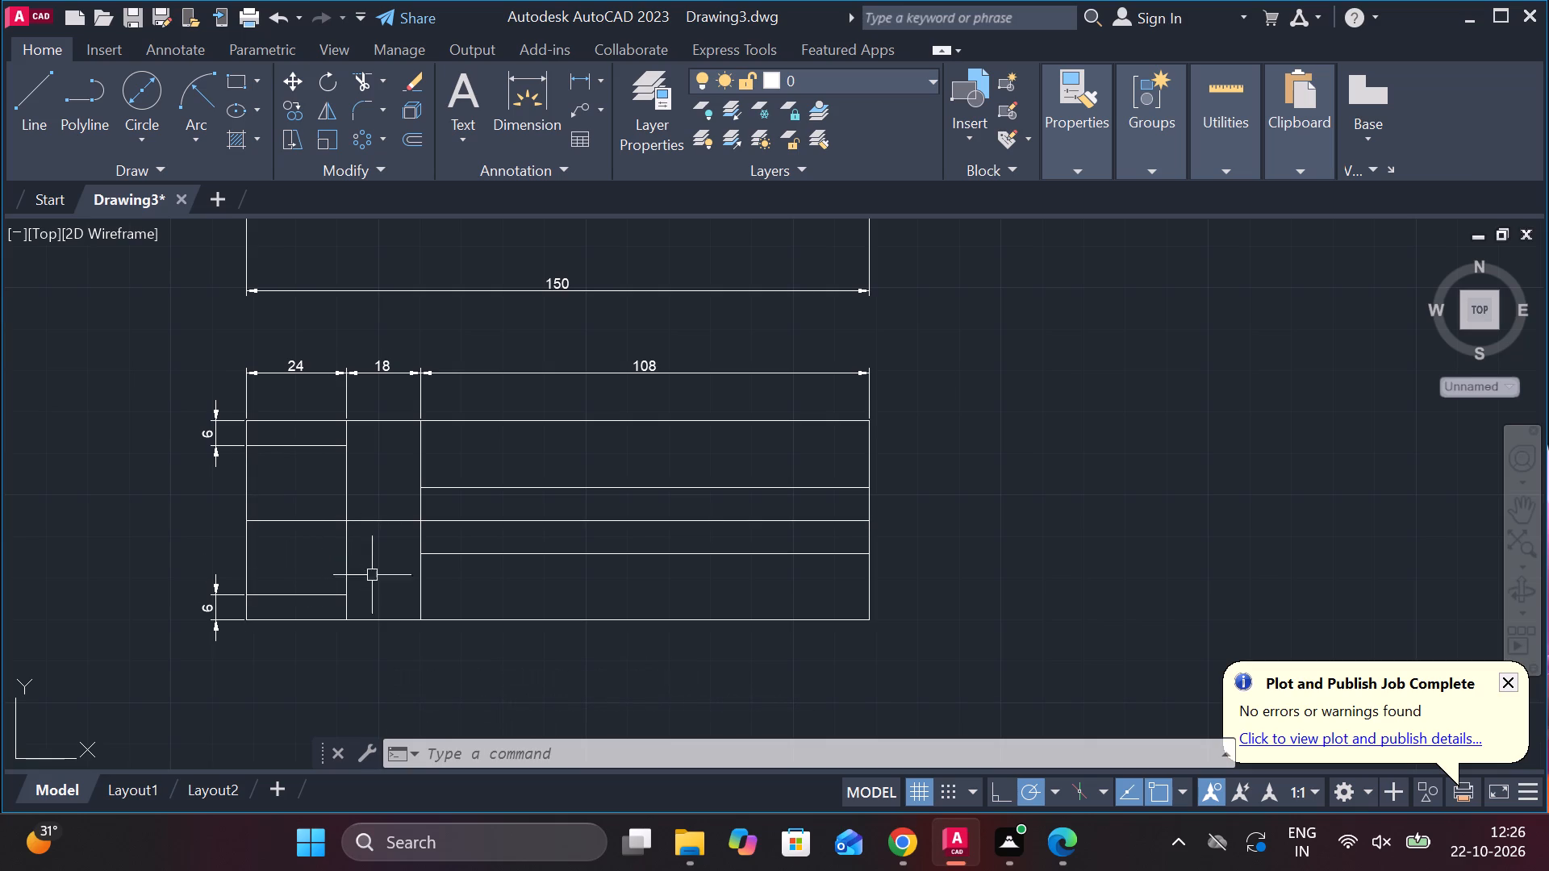
# Change the plan view's middle horizontal line to the CENTER linetype.
pyautogui.click(382, 524)
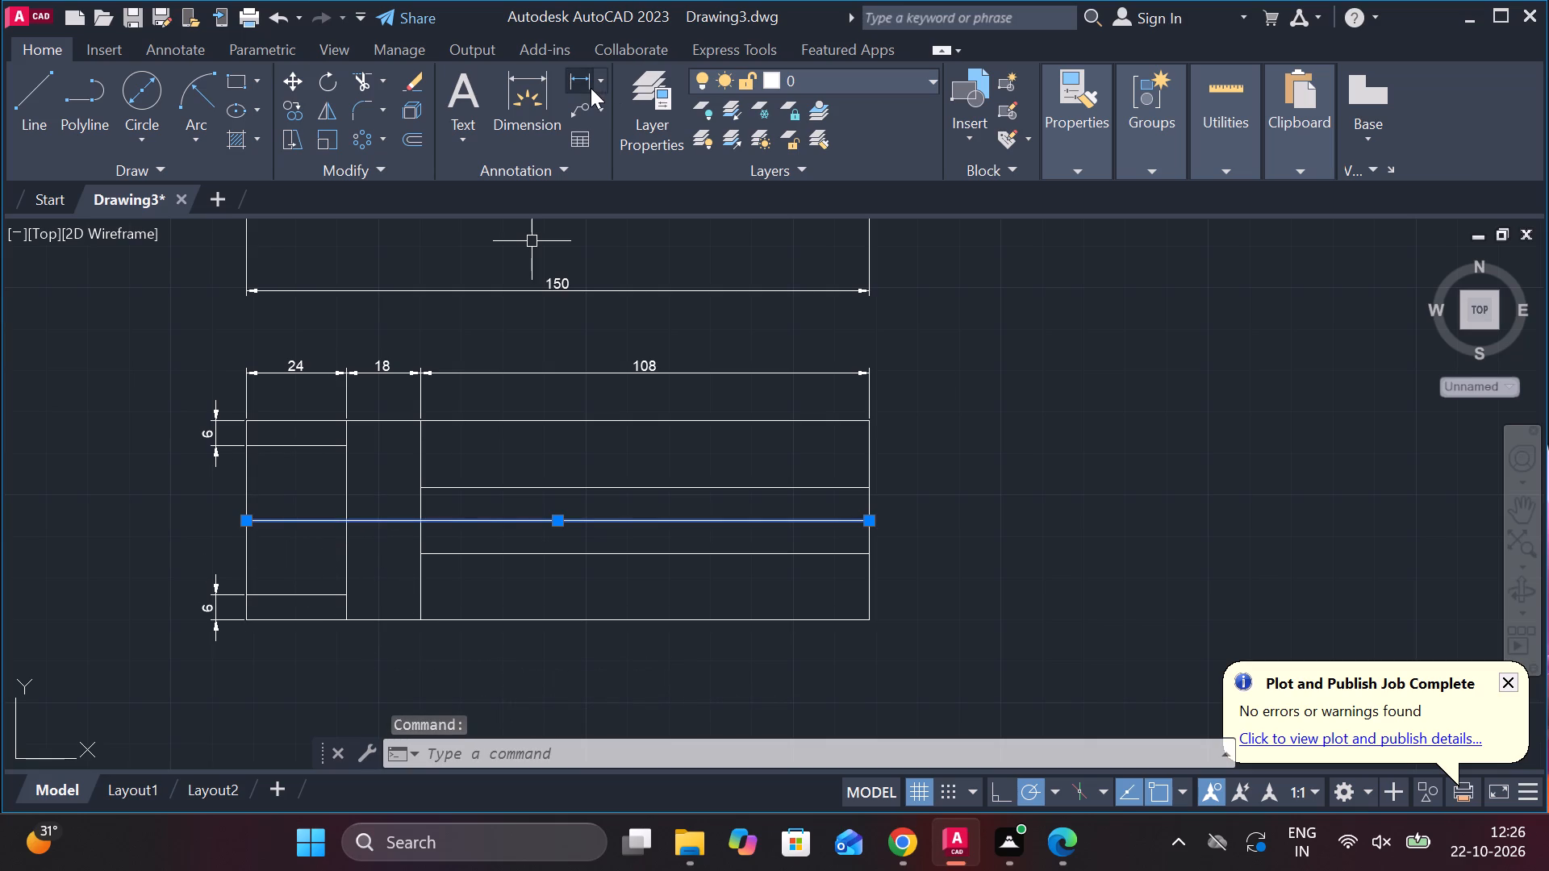
pyautogui.click(1090, 165)
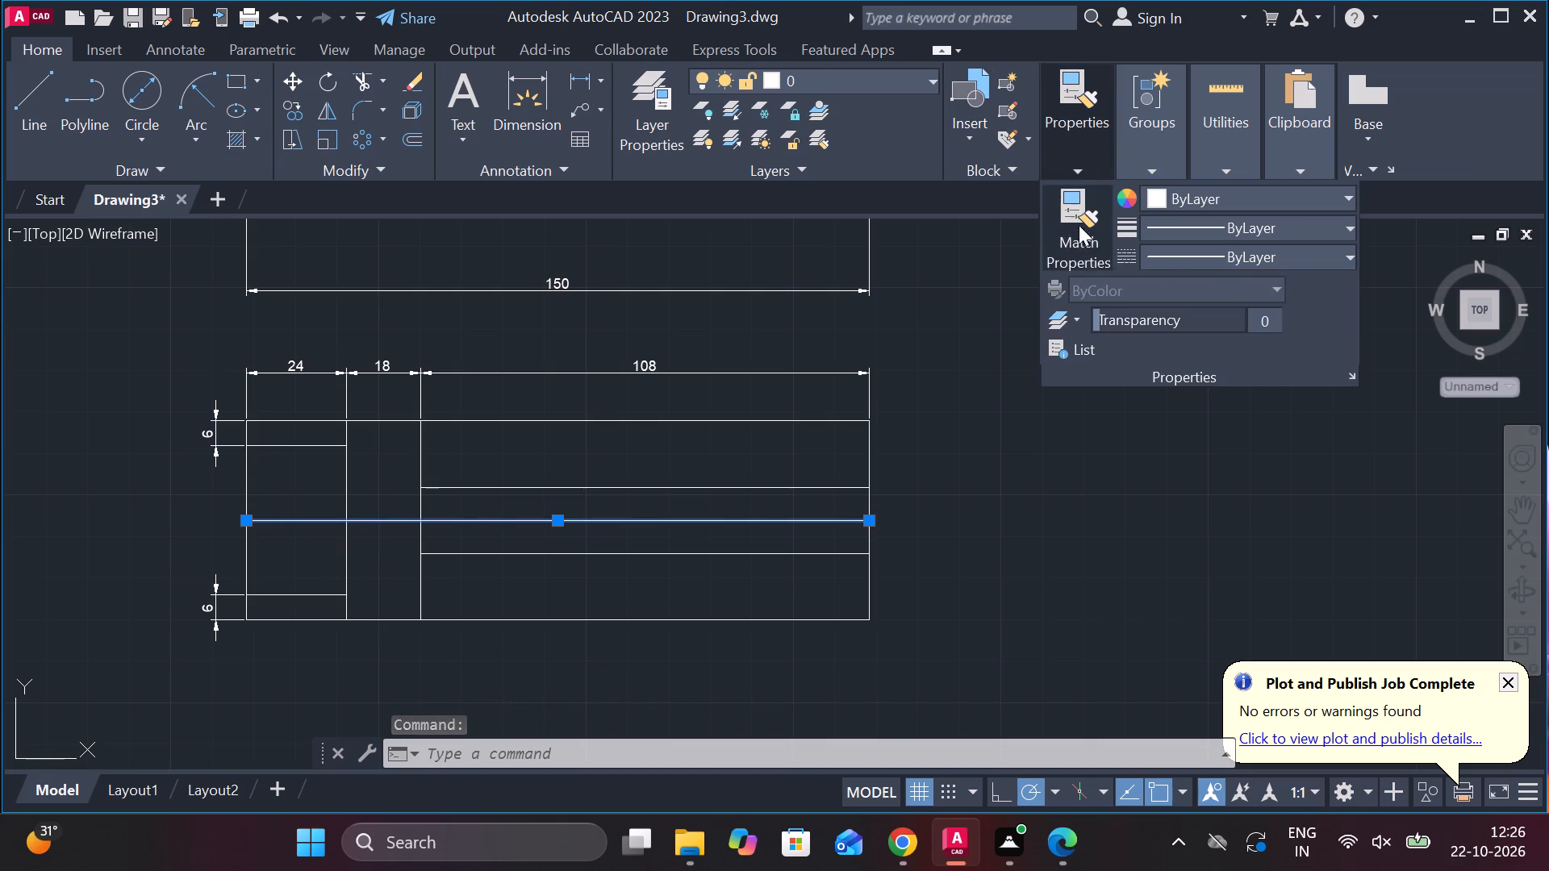
pyautogui.click(1229, 258)
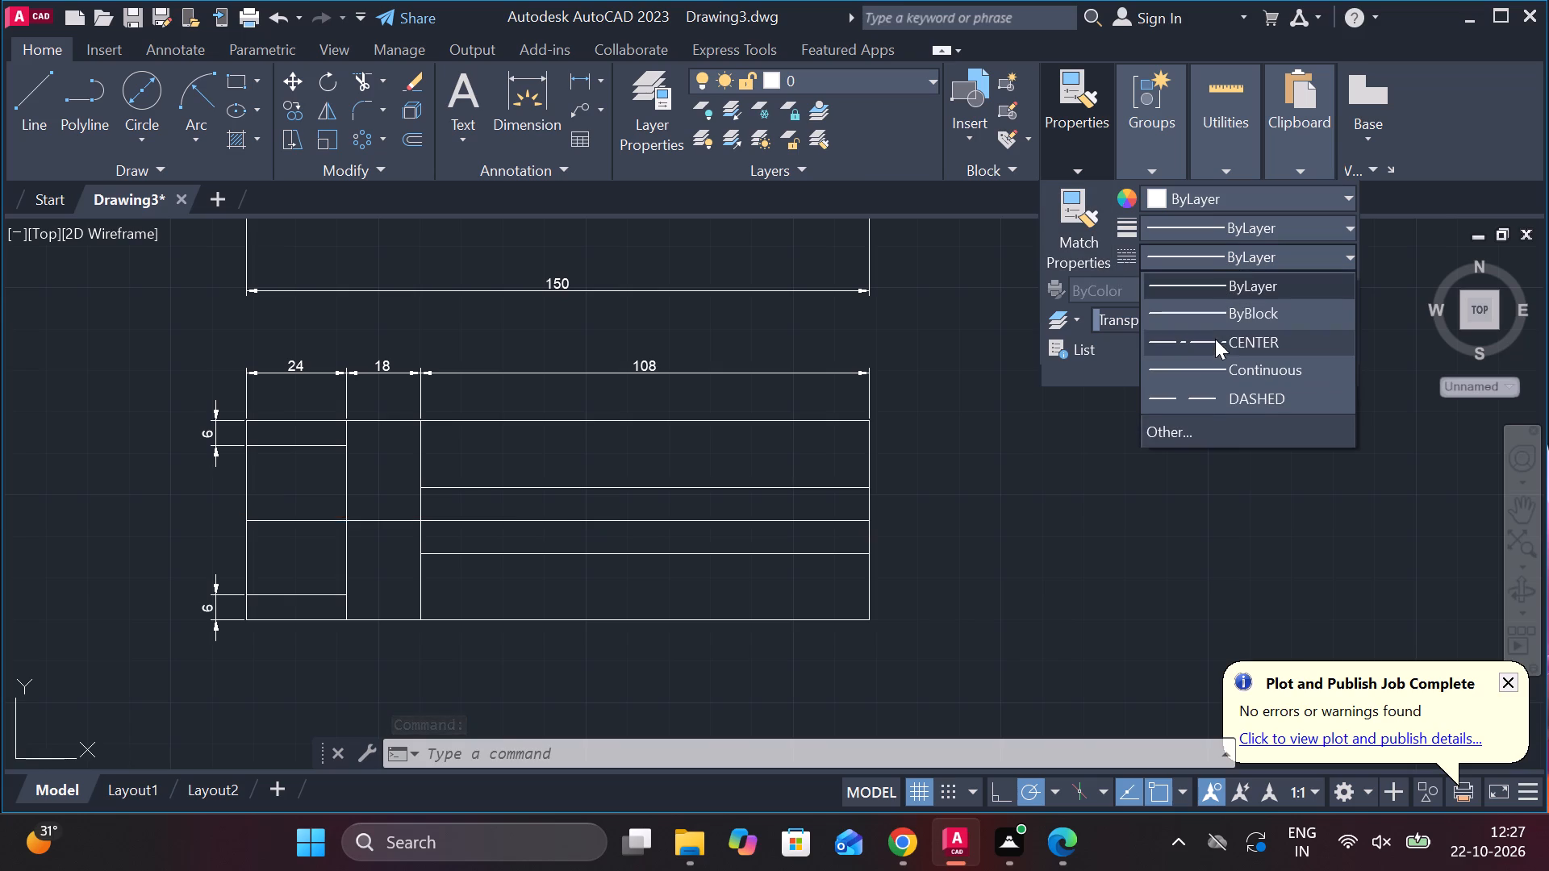
pyautogui.click(1216, 349)
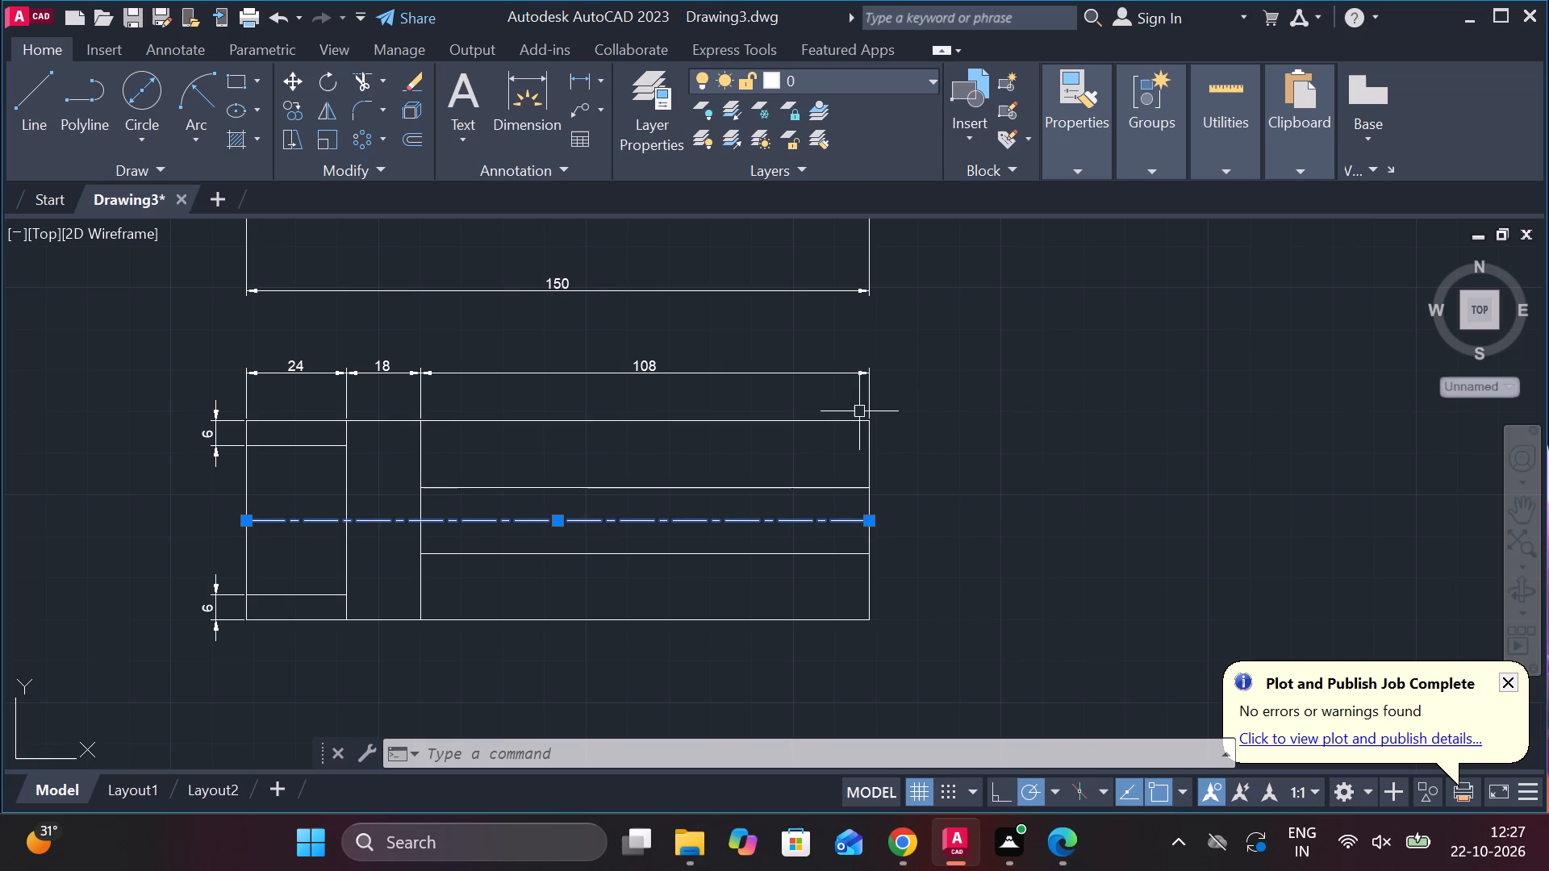
# Add a vertical linear dimension between the two inner horizontal lines at the plan view's right end.
pyautogui.click(581, 88)
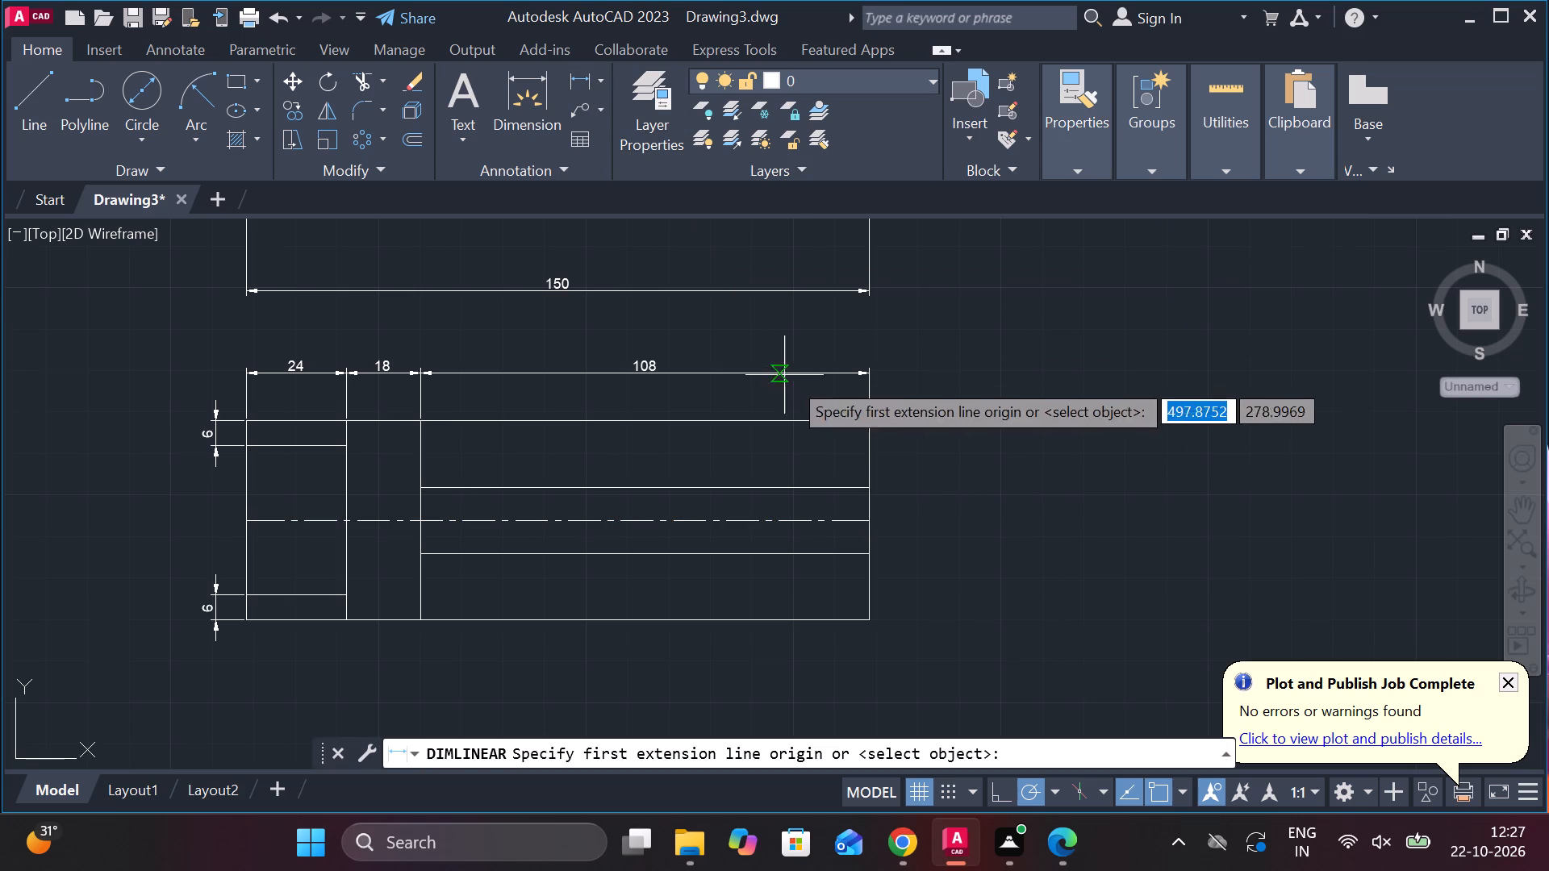
pyautogui.click(871, 489)
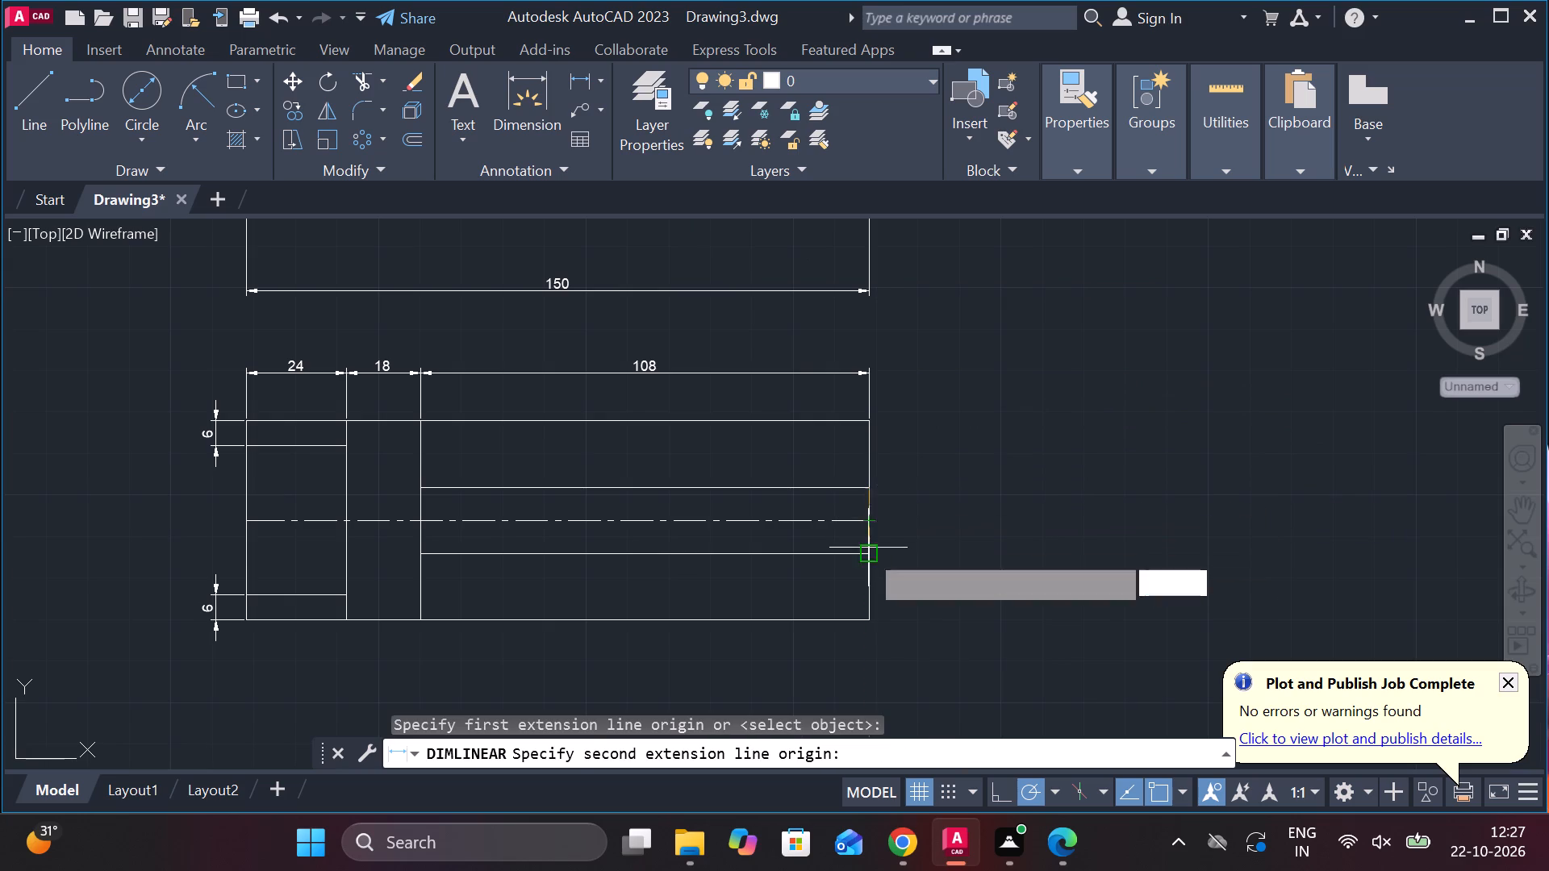
pyautogui.click(865, 554)
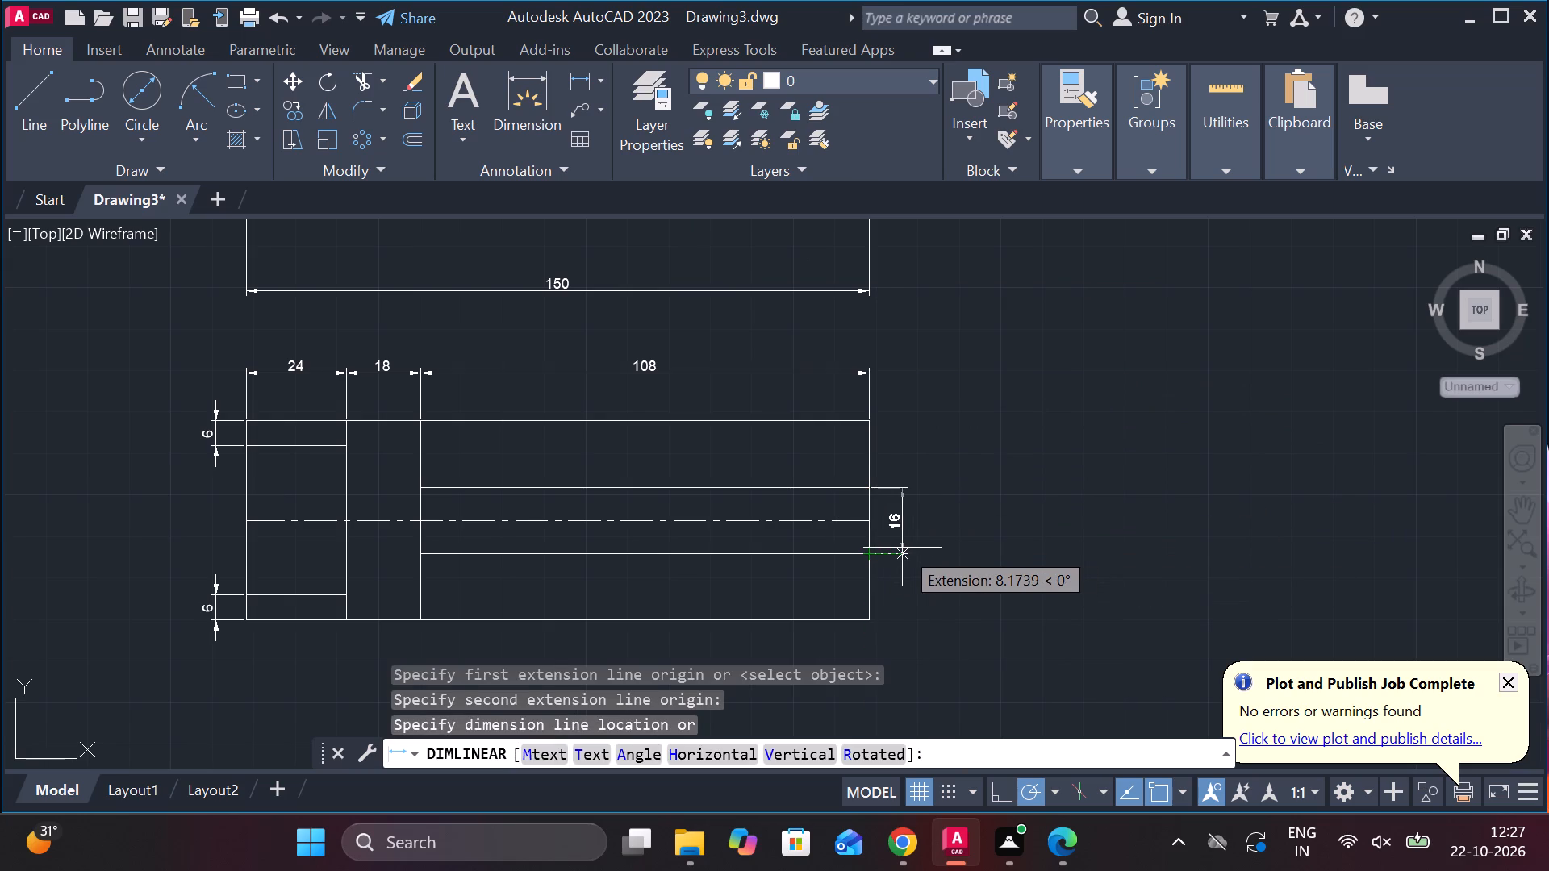
pyautogui.click(902, 548)
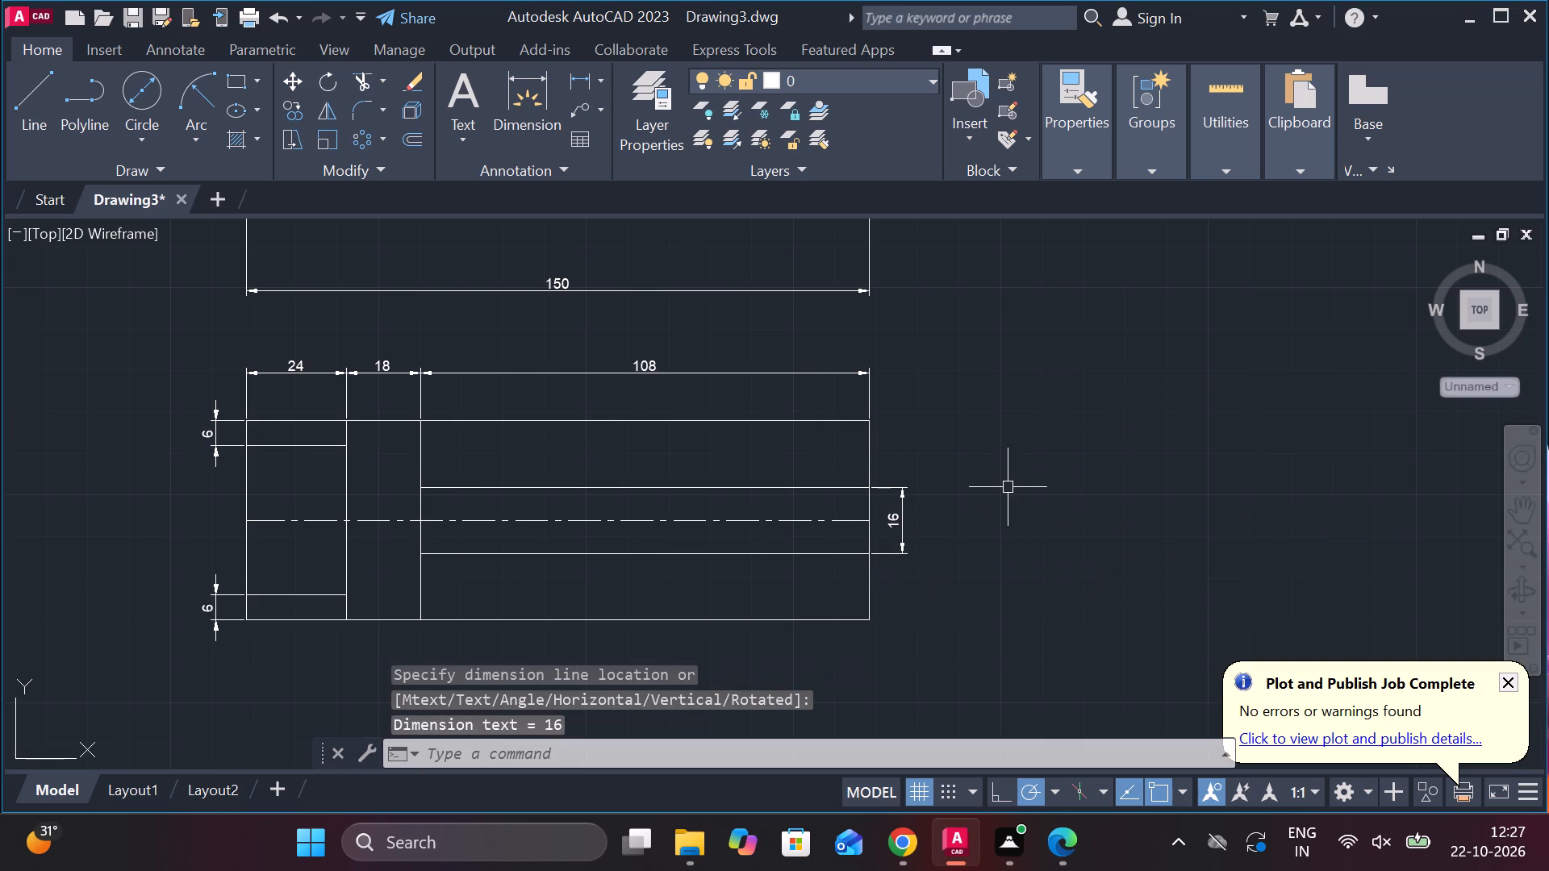
# Copy the whole plan view with its dimensions to the space below the front view in the undimensioned set of views.
pyautogui.scroll(-2, 969, 508)
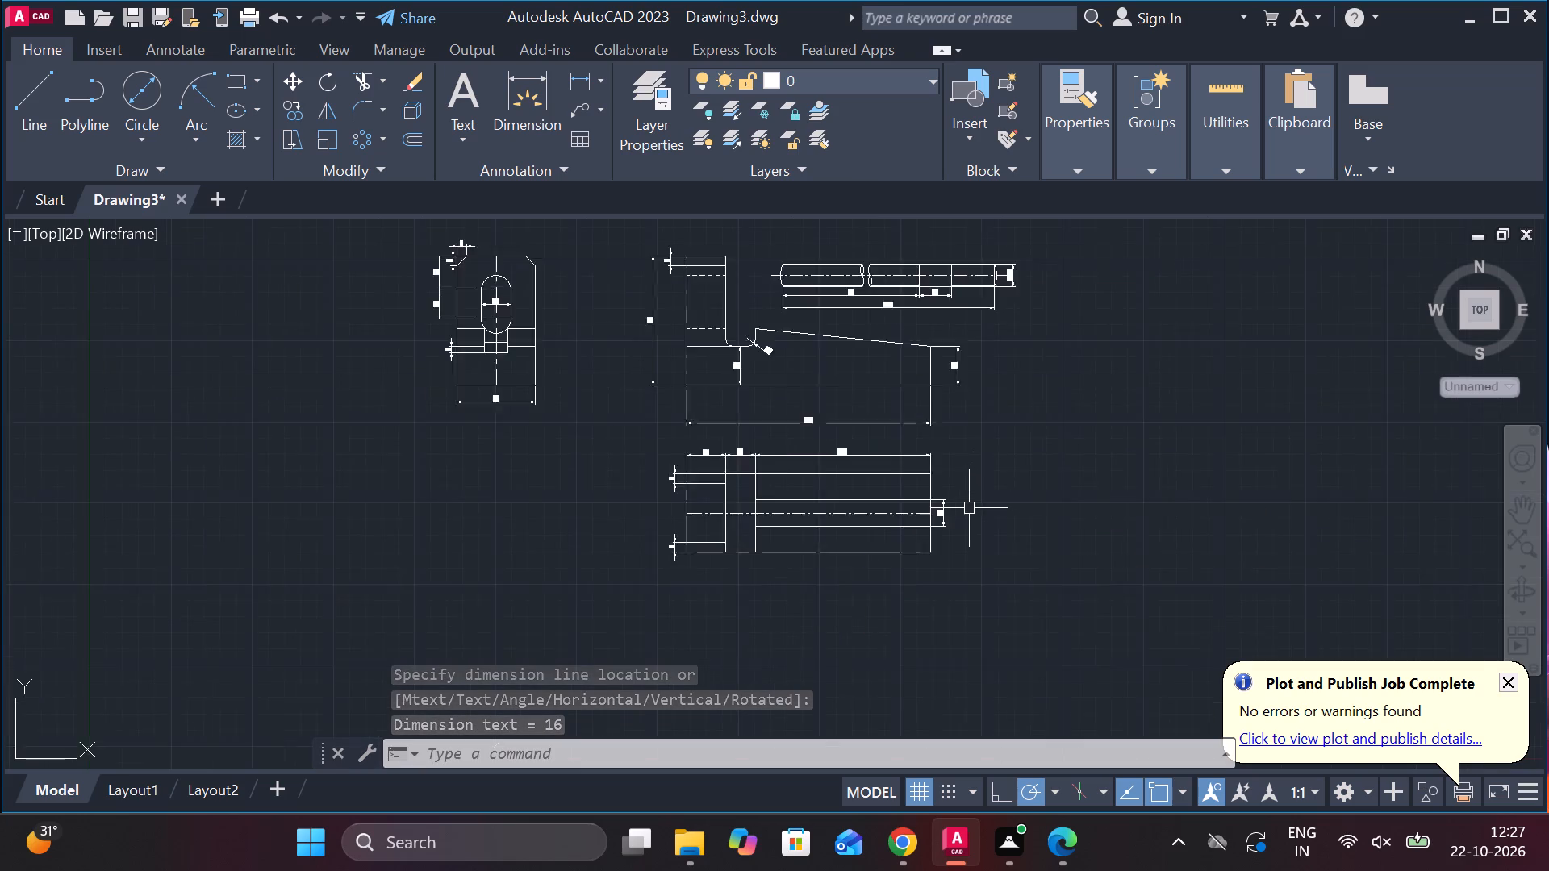
pyautogui.scroll(-1, 969, 508)
pyautogui.scroll(3, 791, 453)
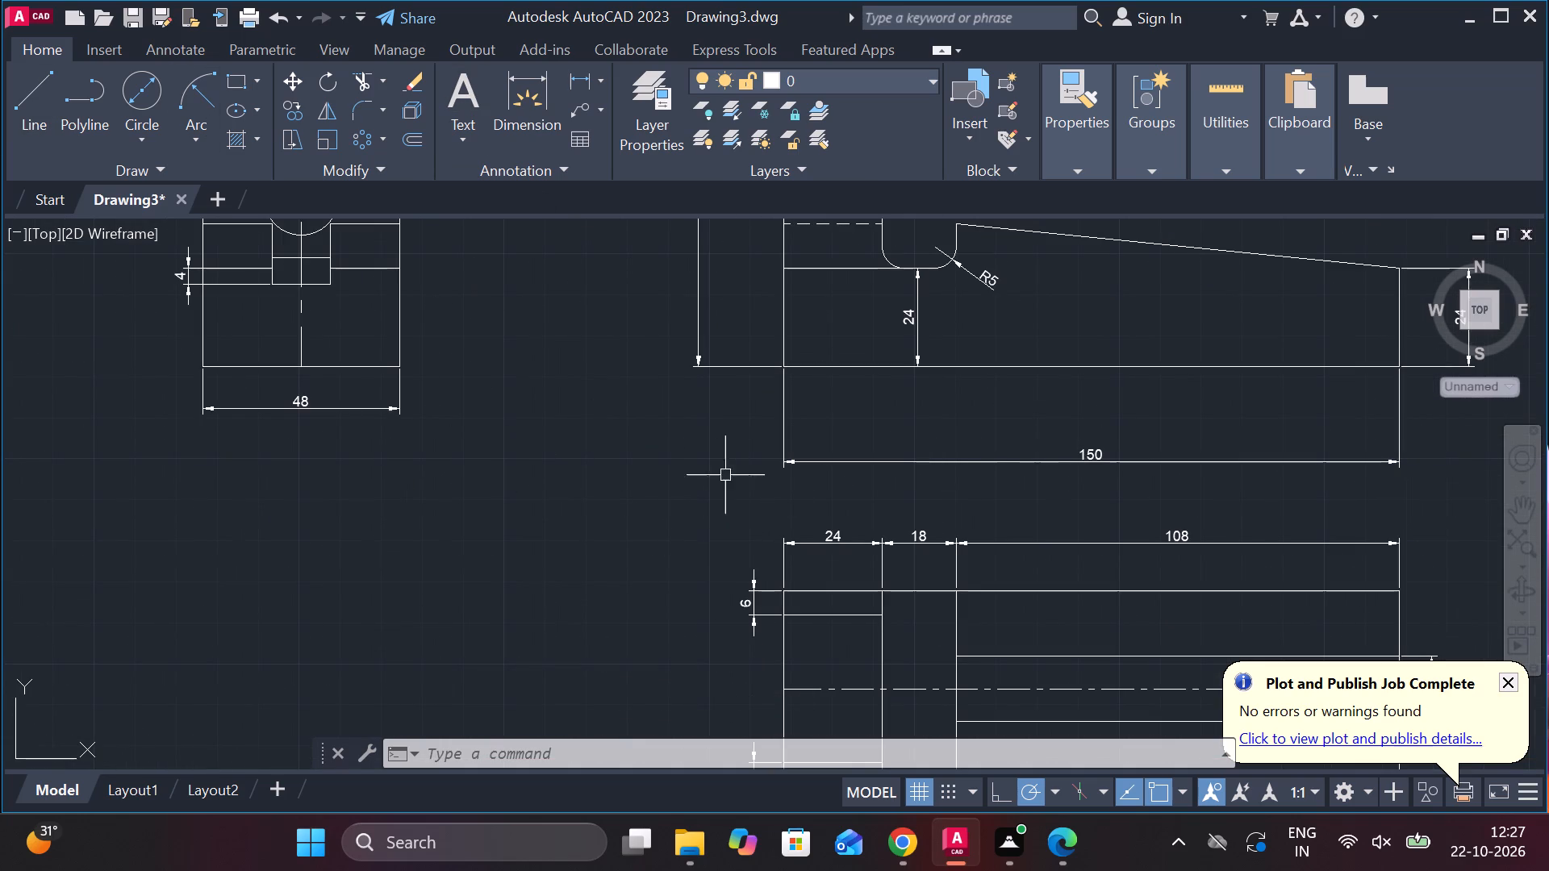
pyautogui.click(703, 512)
pyautogui.scroll(-2, 1349, 622)
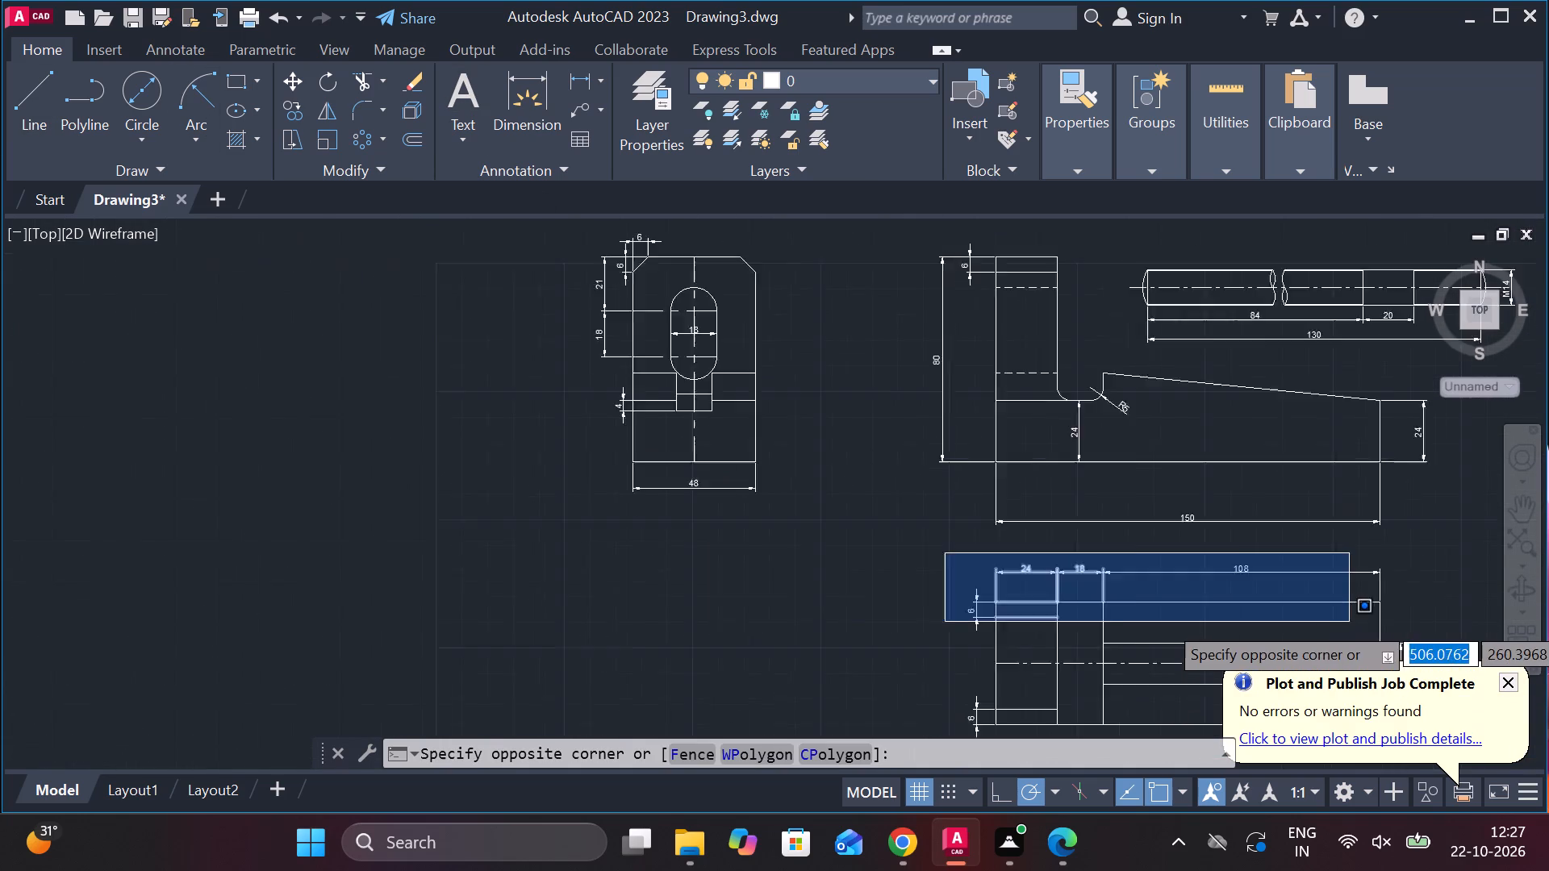
pyautogui.scroll(3, 1454, 625)
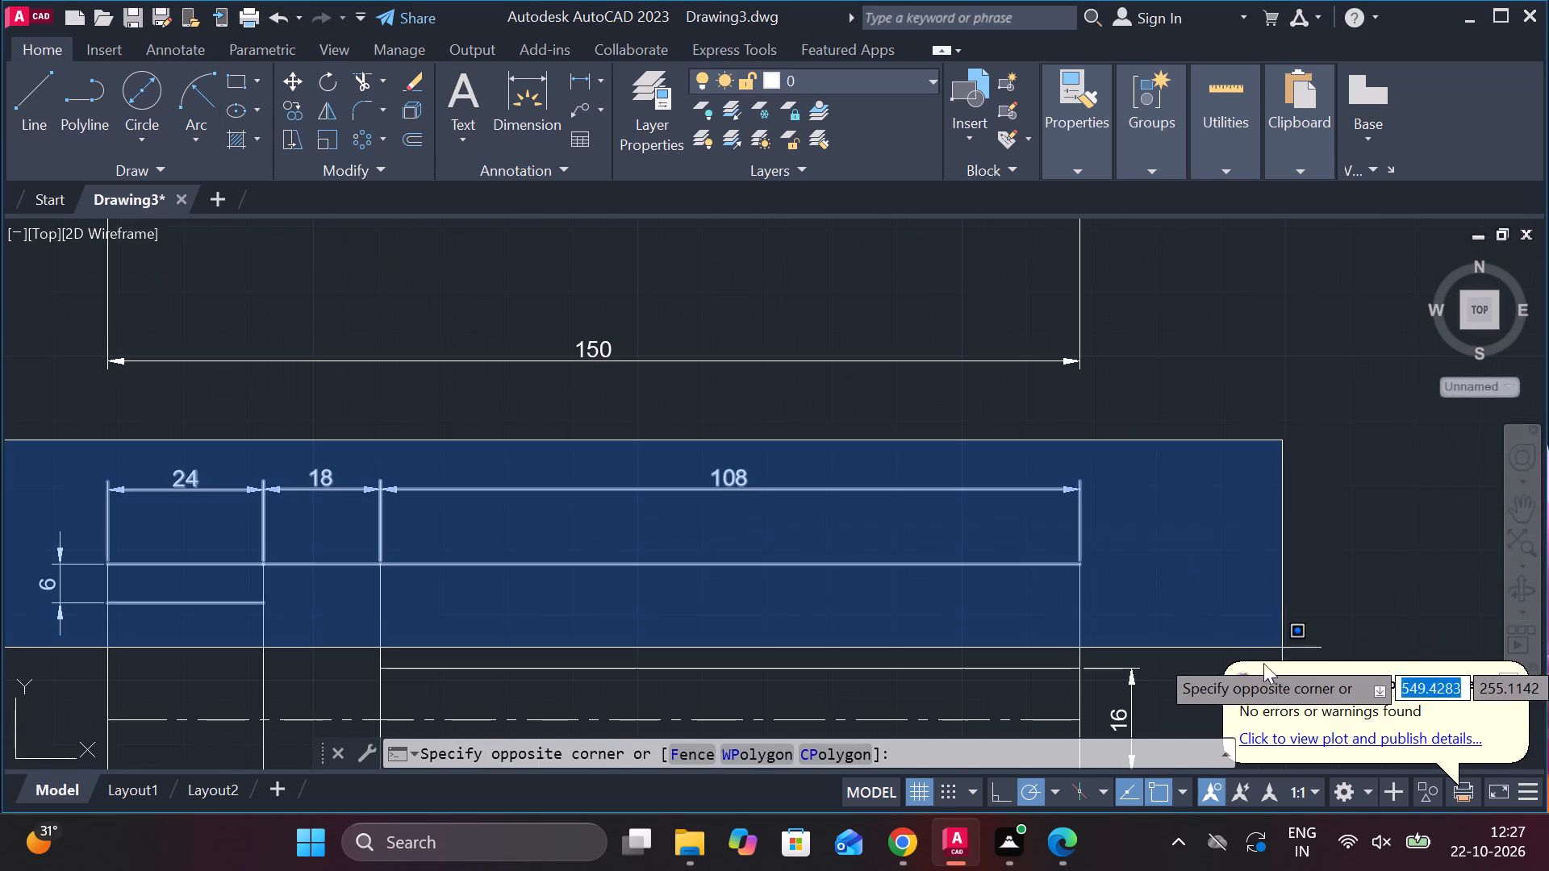
pyautogui.scroll(-2, 1142, 688)
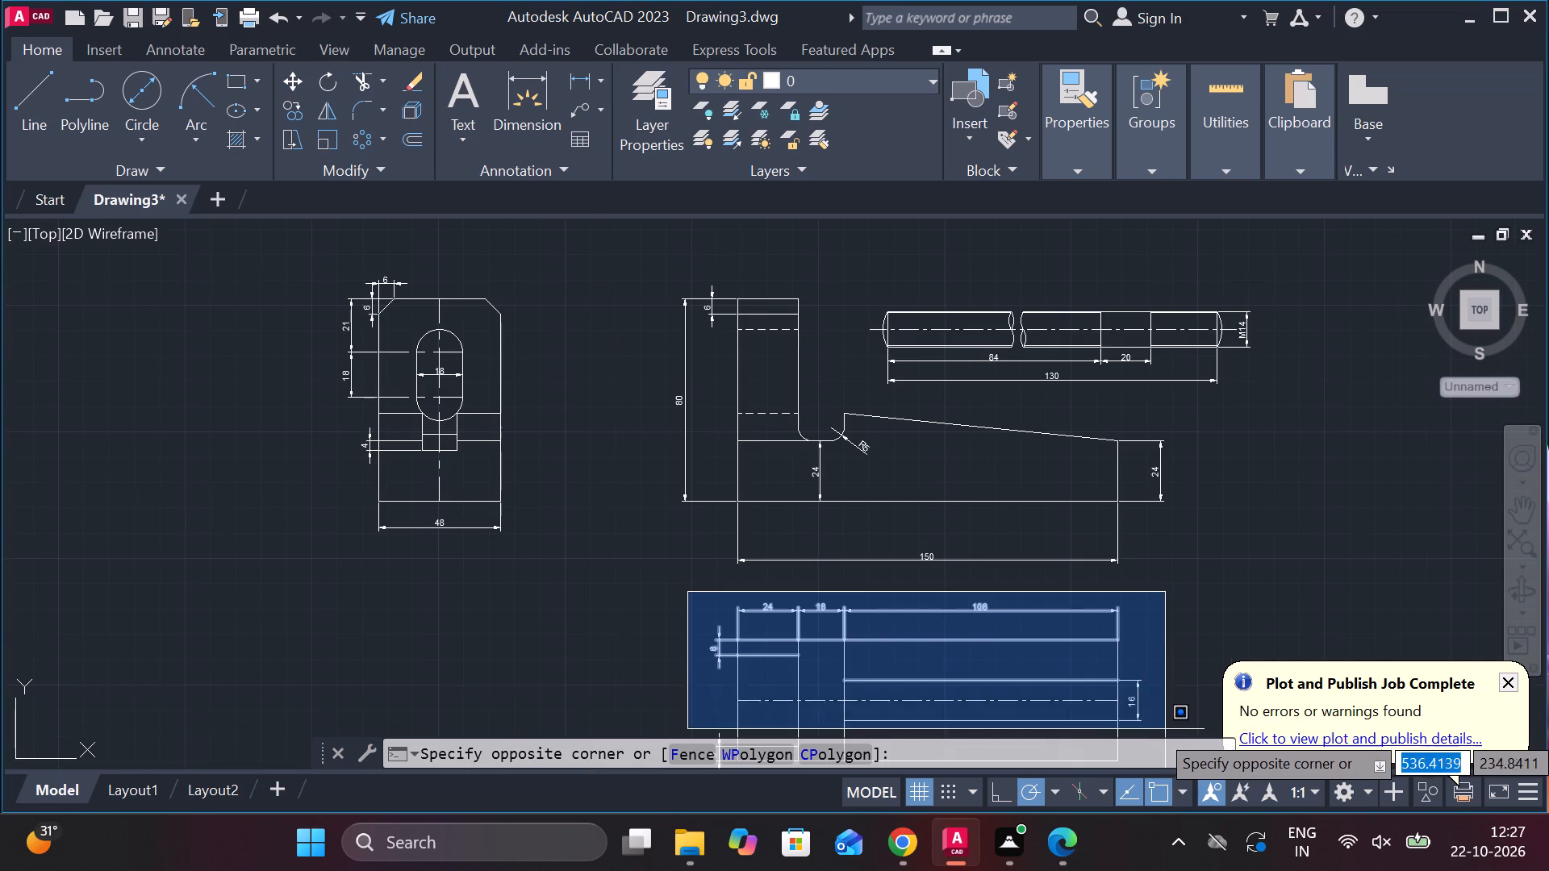
pyautogui.scroll(-1, 1167, 731)
pyautogui.scroll(3, 1075, 489)
pyautogui.scroll(-5, 1075, 489)
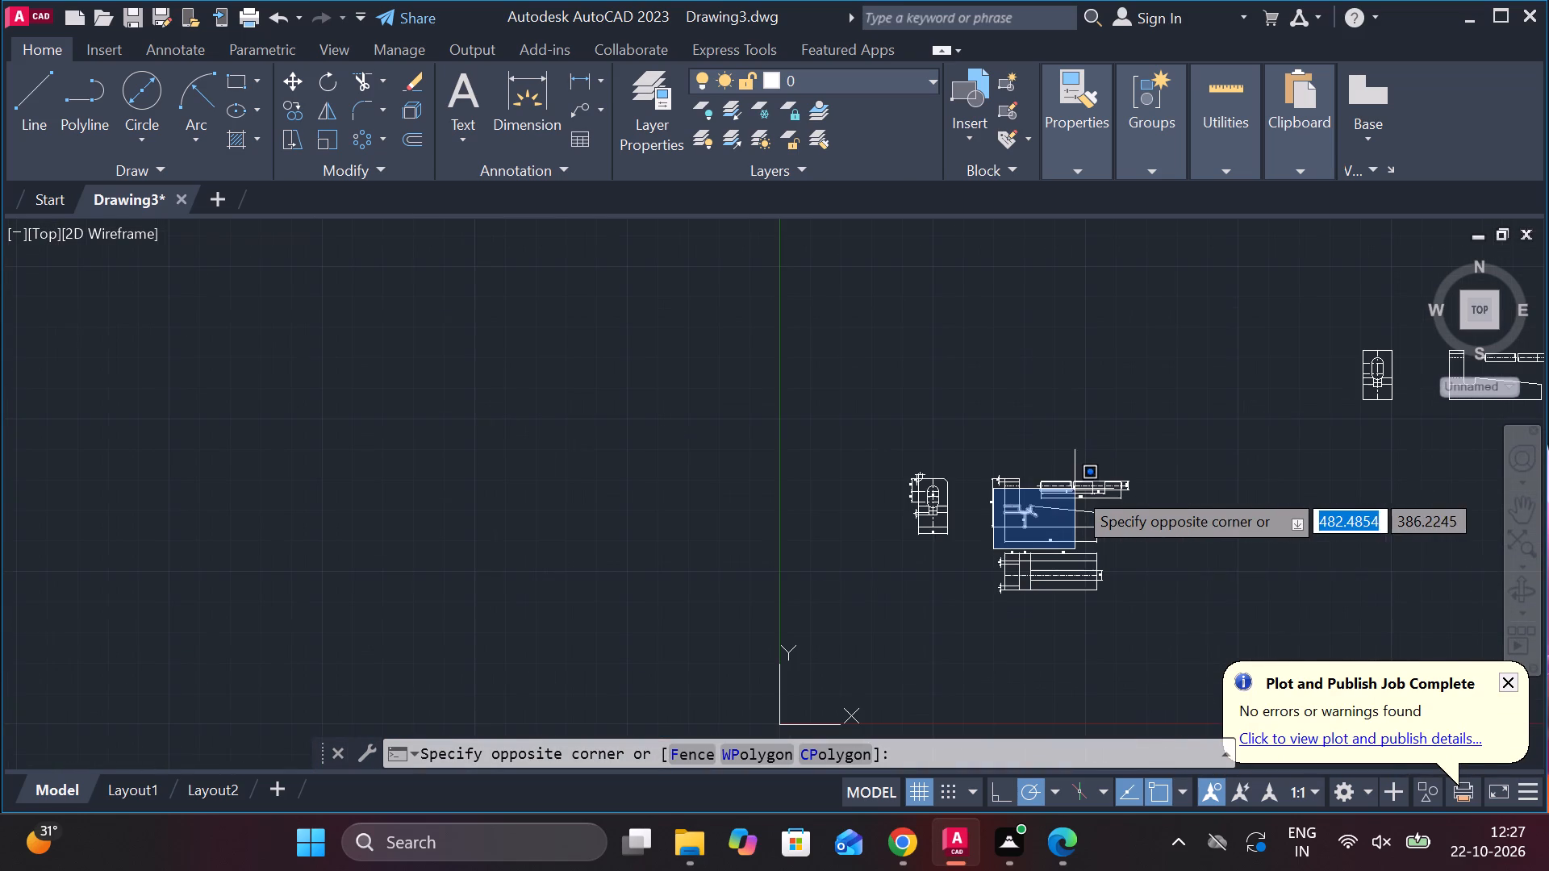
pyautogui.click(1121, 605)
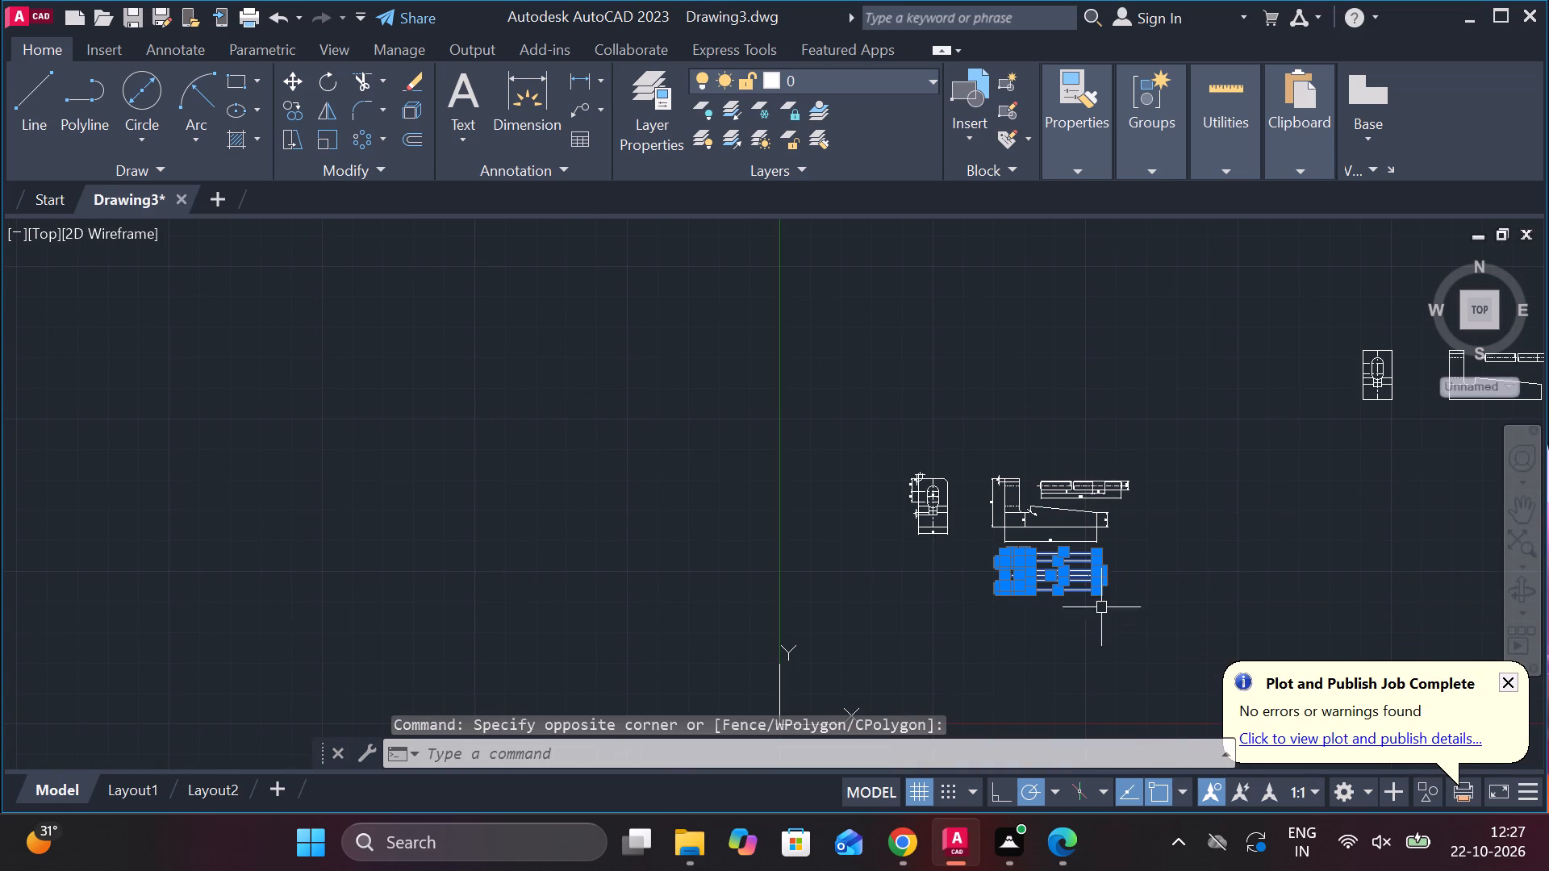
pyautogui.click(295, 105)
pyautogui.click(1051, 573)
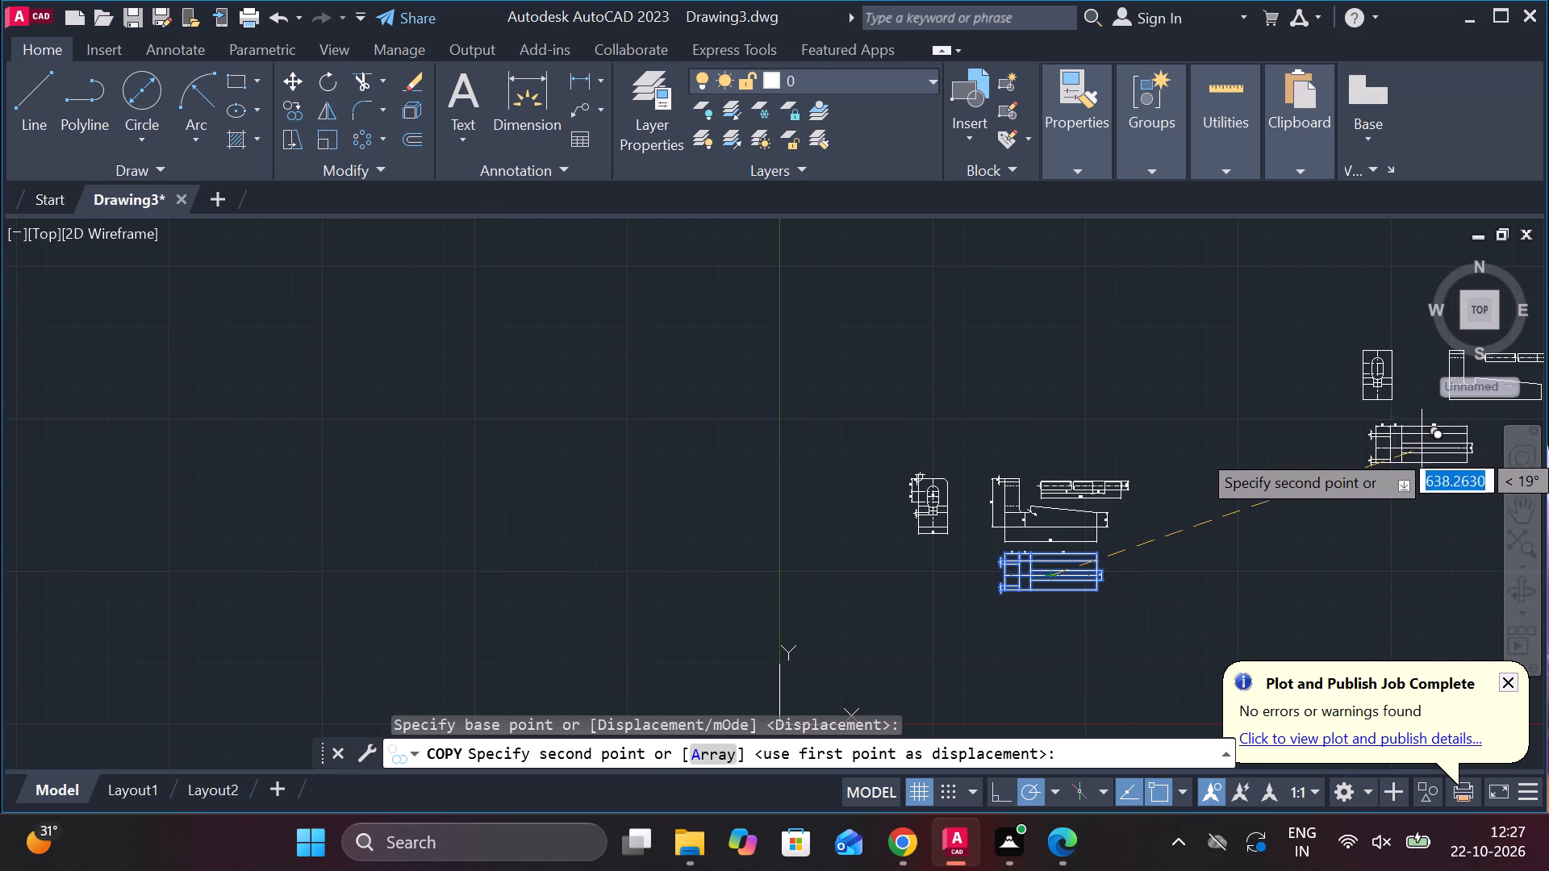
pyautogui.scroll(-2, 1417, 451)
pyautogui.scroll(-3, 1153, 390)
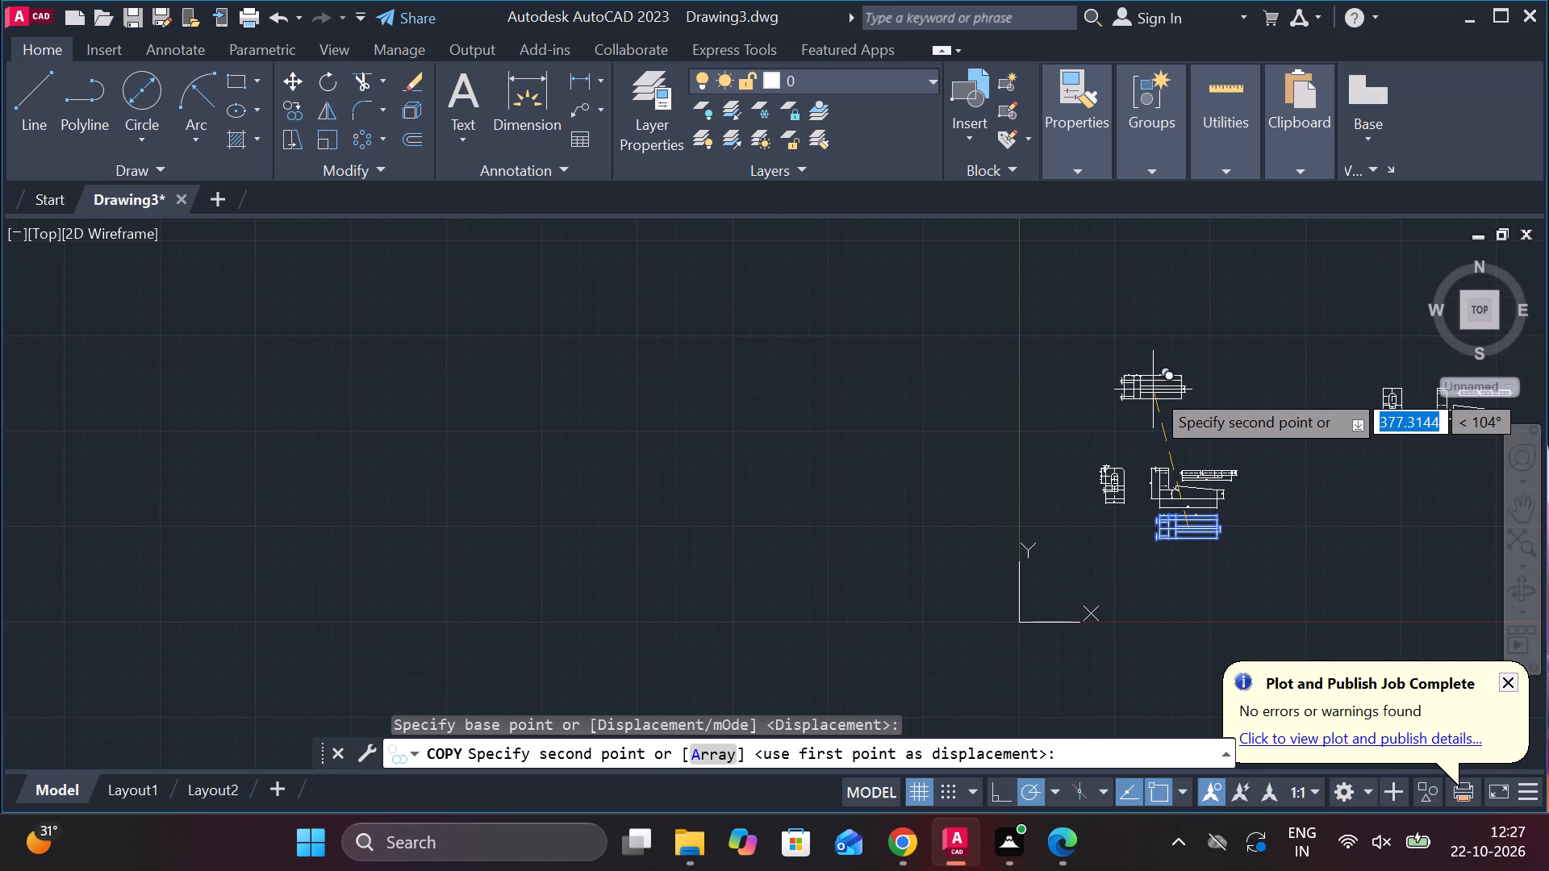
pyautogui.scroll(-2, 1177, 340)
pyautogui.scroll(4, 1271, 444)
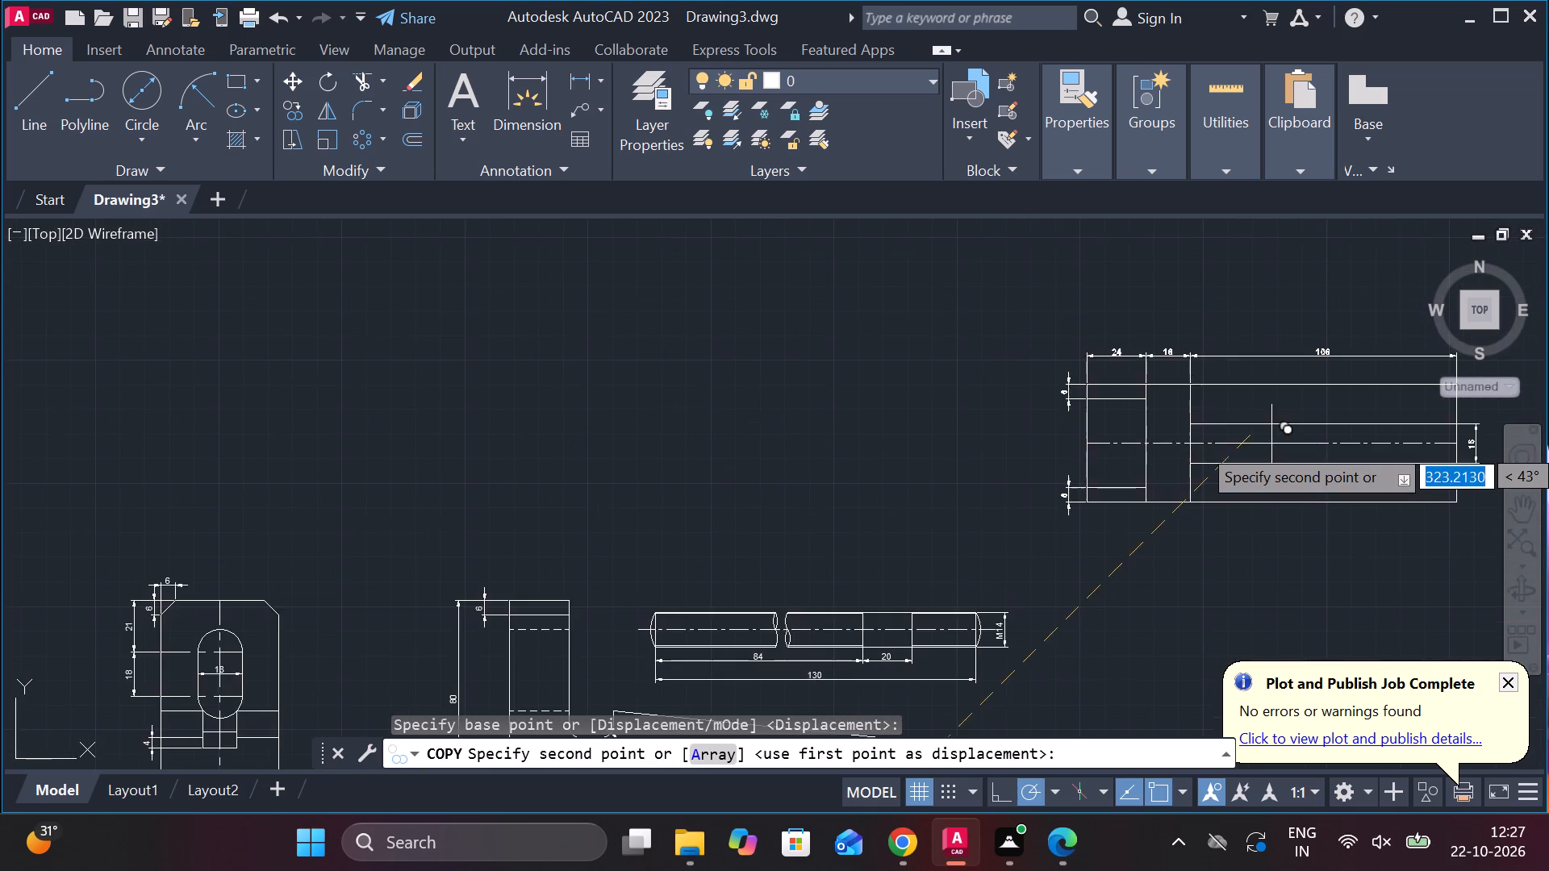
pyautogui.scroll(-3, 1271, 444)
pyautogui.scroll(-3, 1459, 488)
pyautogui.scroll(4, 1440, 487)
pyautogui.scroll(-3, 1337, 409)
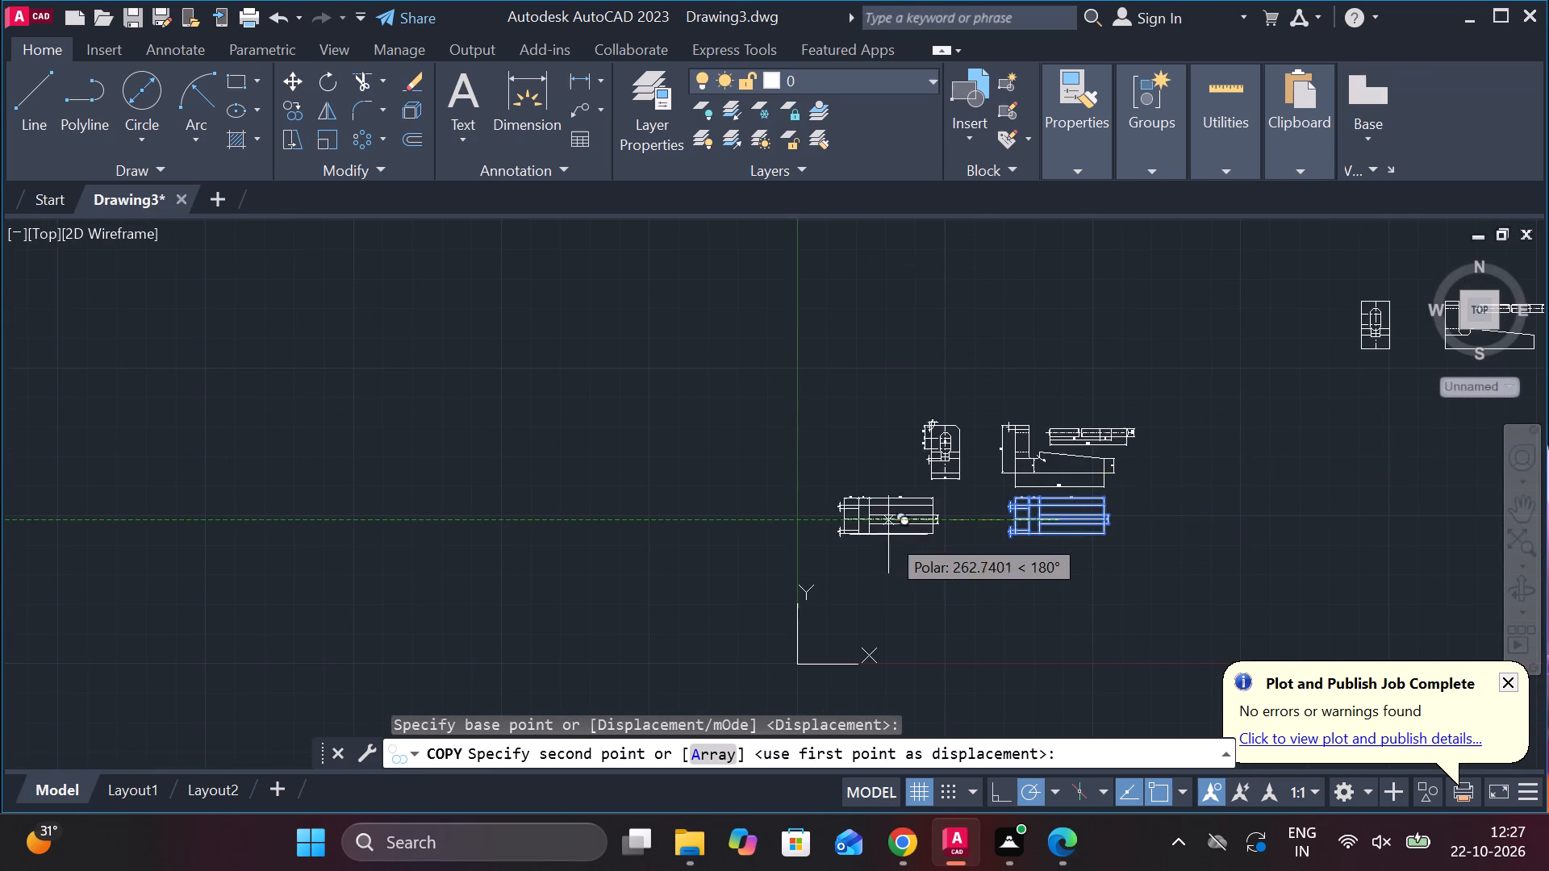
pyautogui.scroll(-3, 880, 537)
pyautogui.scroll(2, 1410, 427)
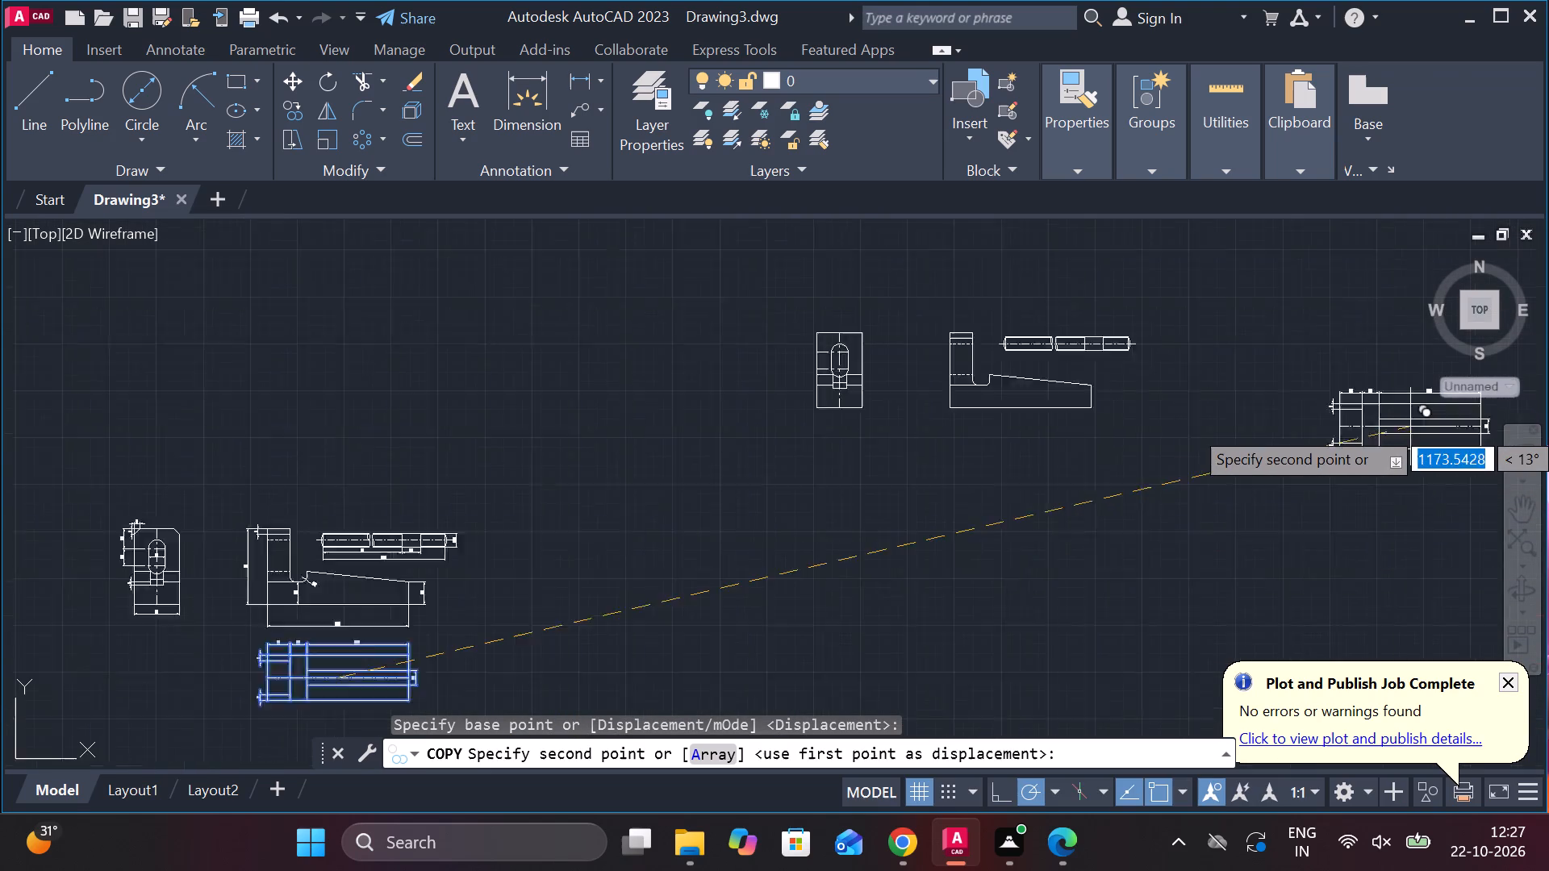
pyautogui.scroll(2, 1410, 427)
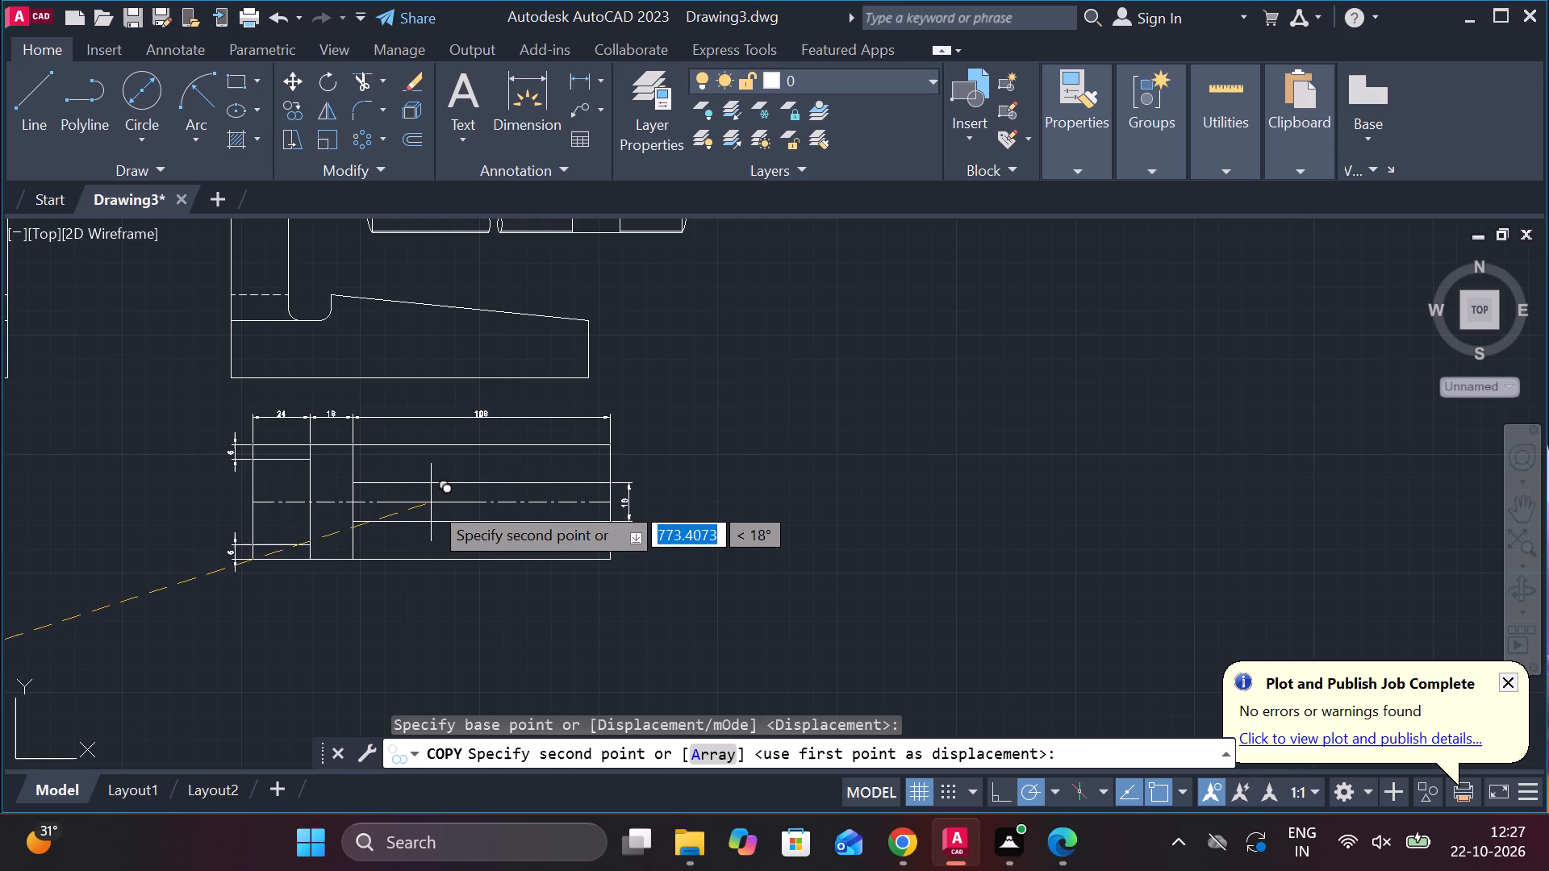
pyautogui.click(407, 531)
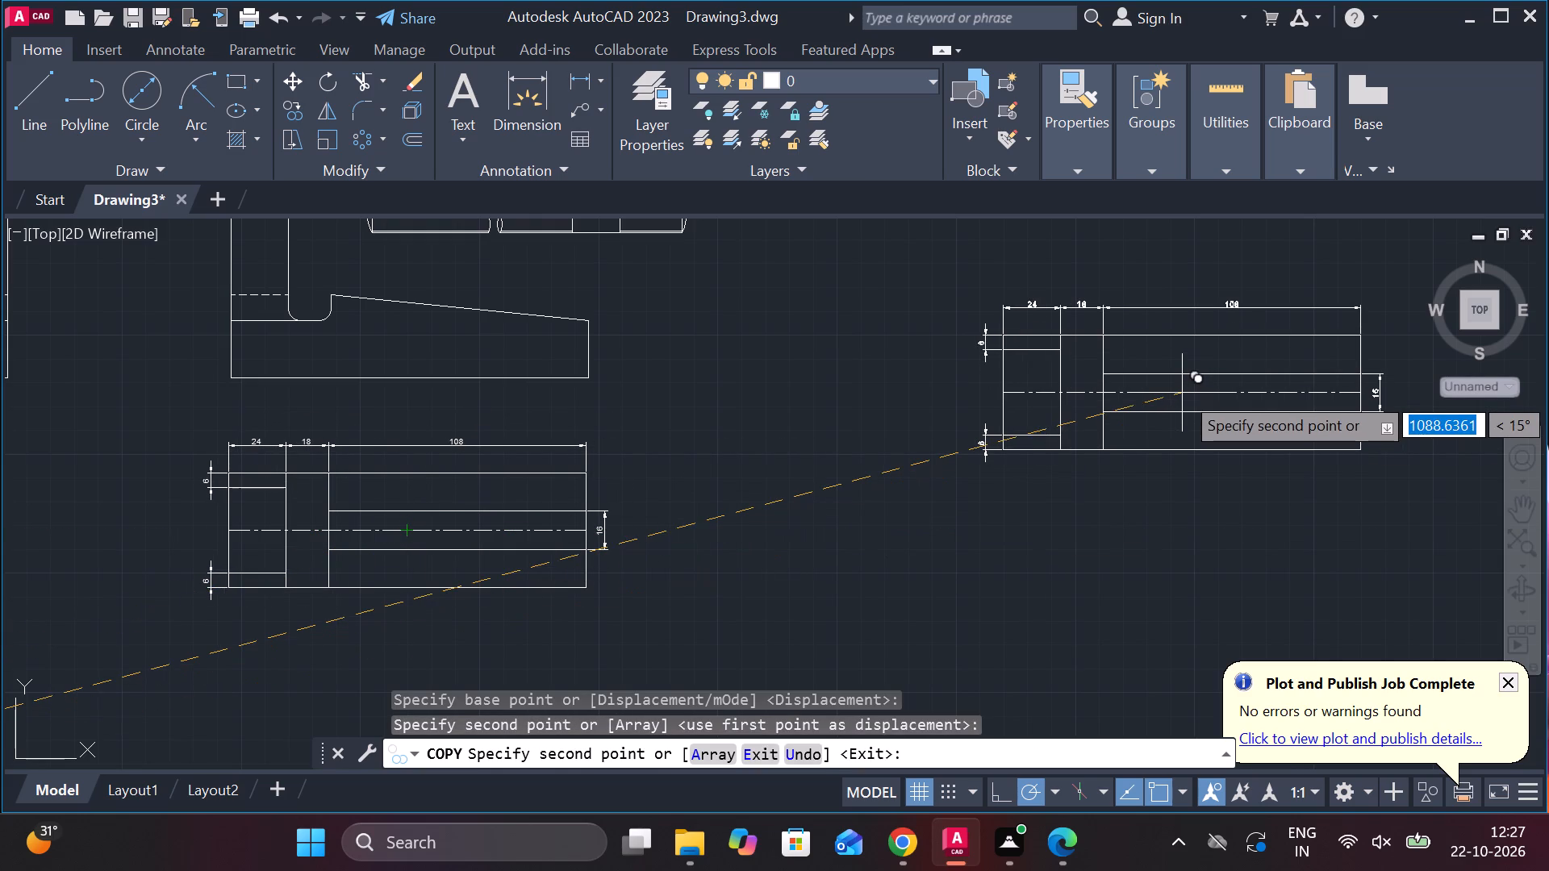
pyautogui.press('Escape')
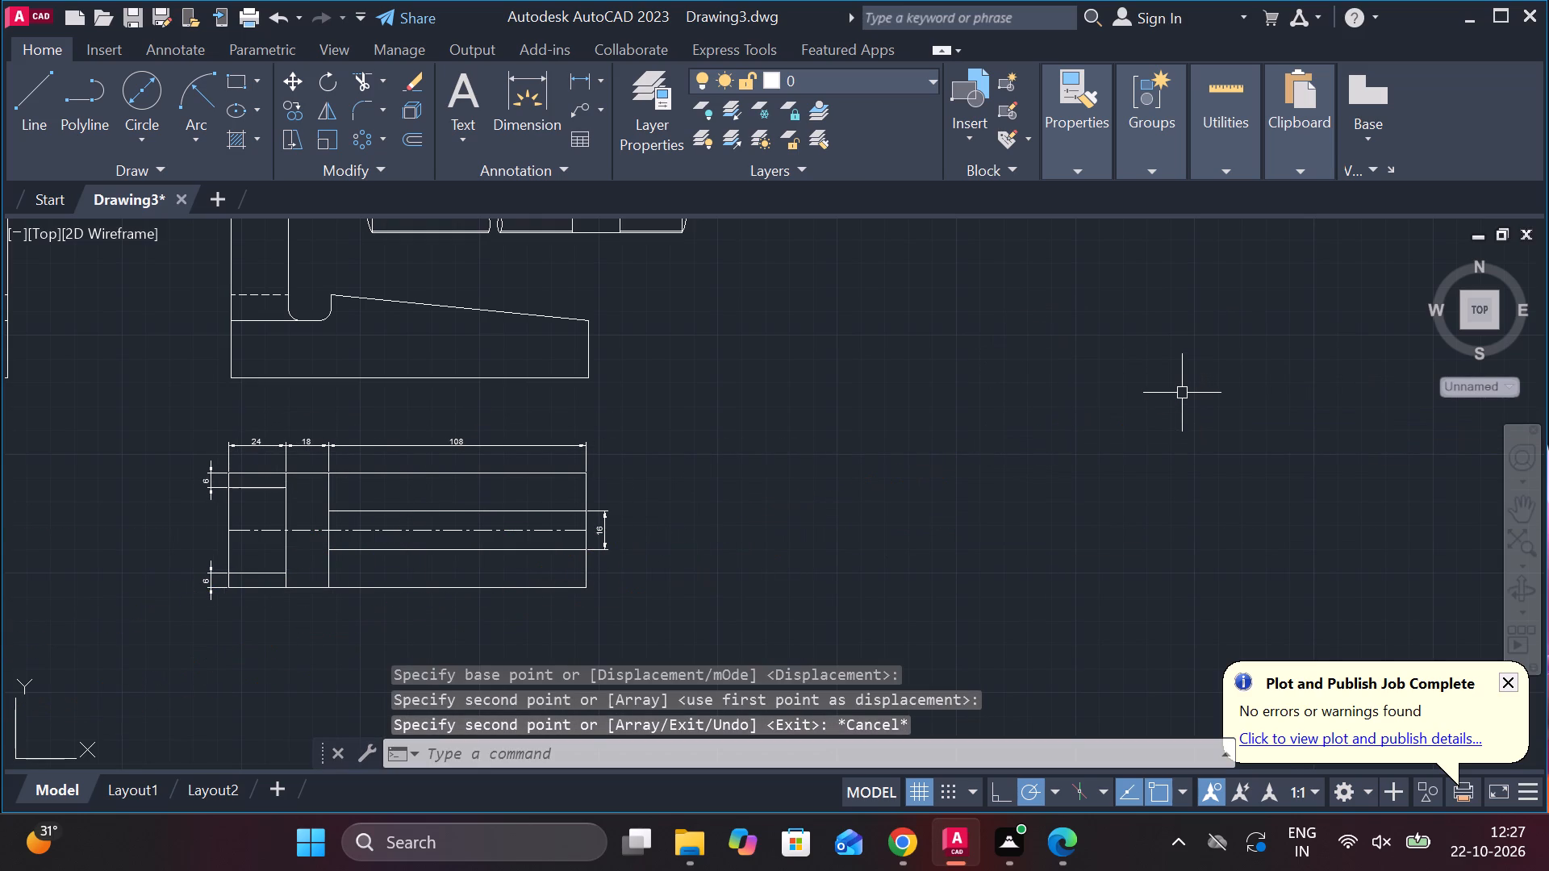
# Draw two connected lines in the space left of the dimensioned plan view: 39 straight down, followed by 9 to the left.
pyautogui.scroll(-3, 784, 477)
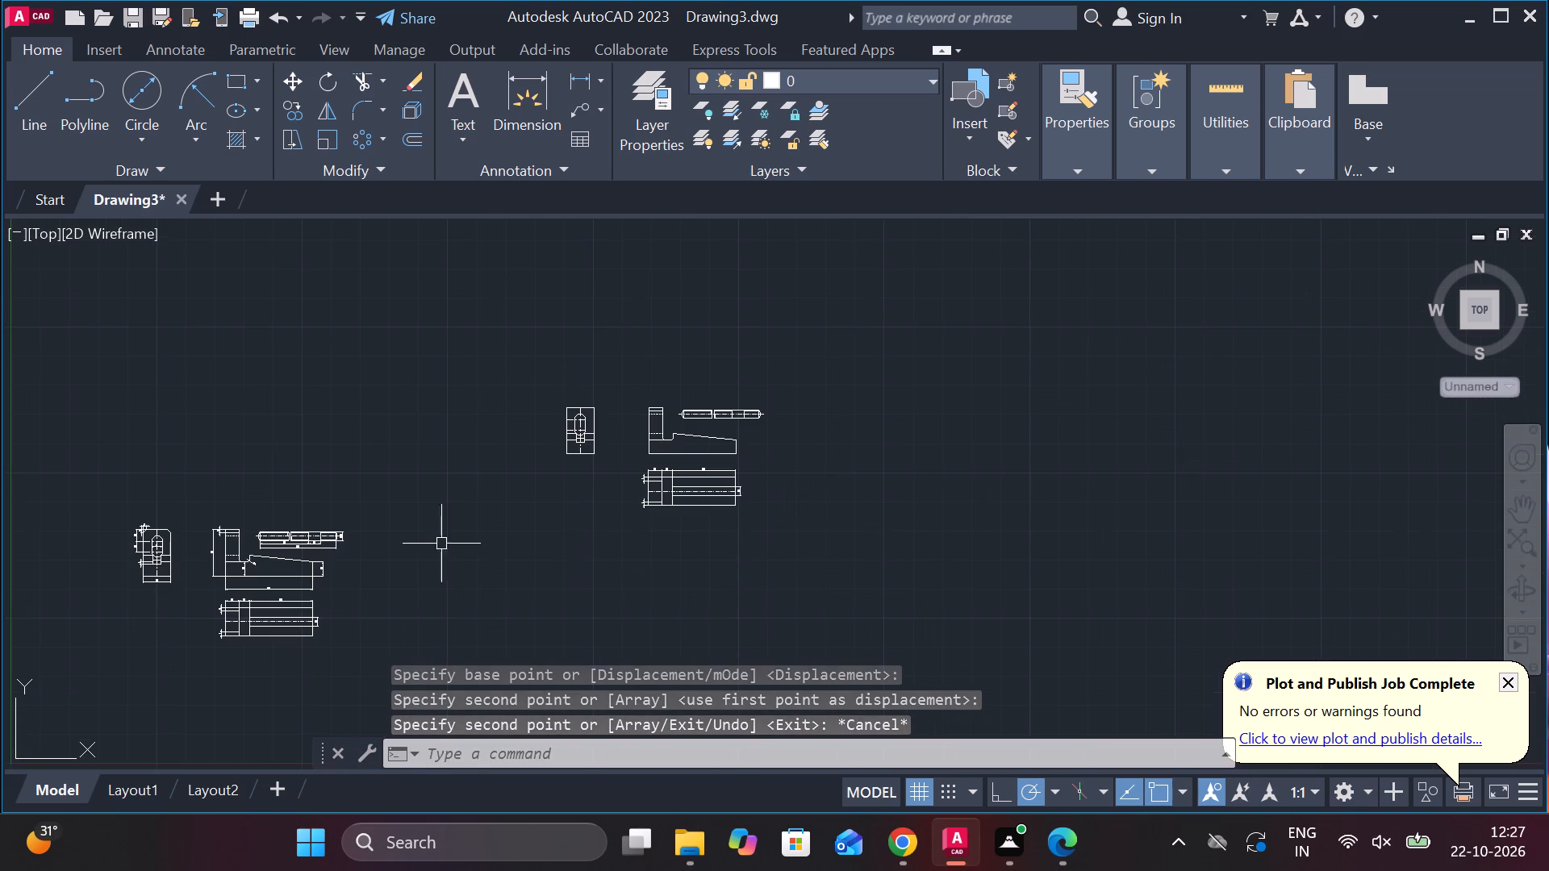
pyautogui.scroll(2, 483, 545)
pyautogui.scroll(-2, 483, 545)
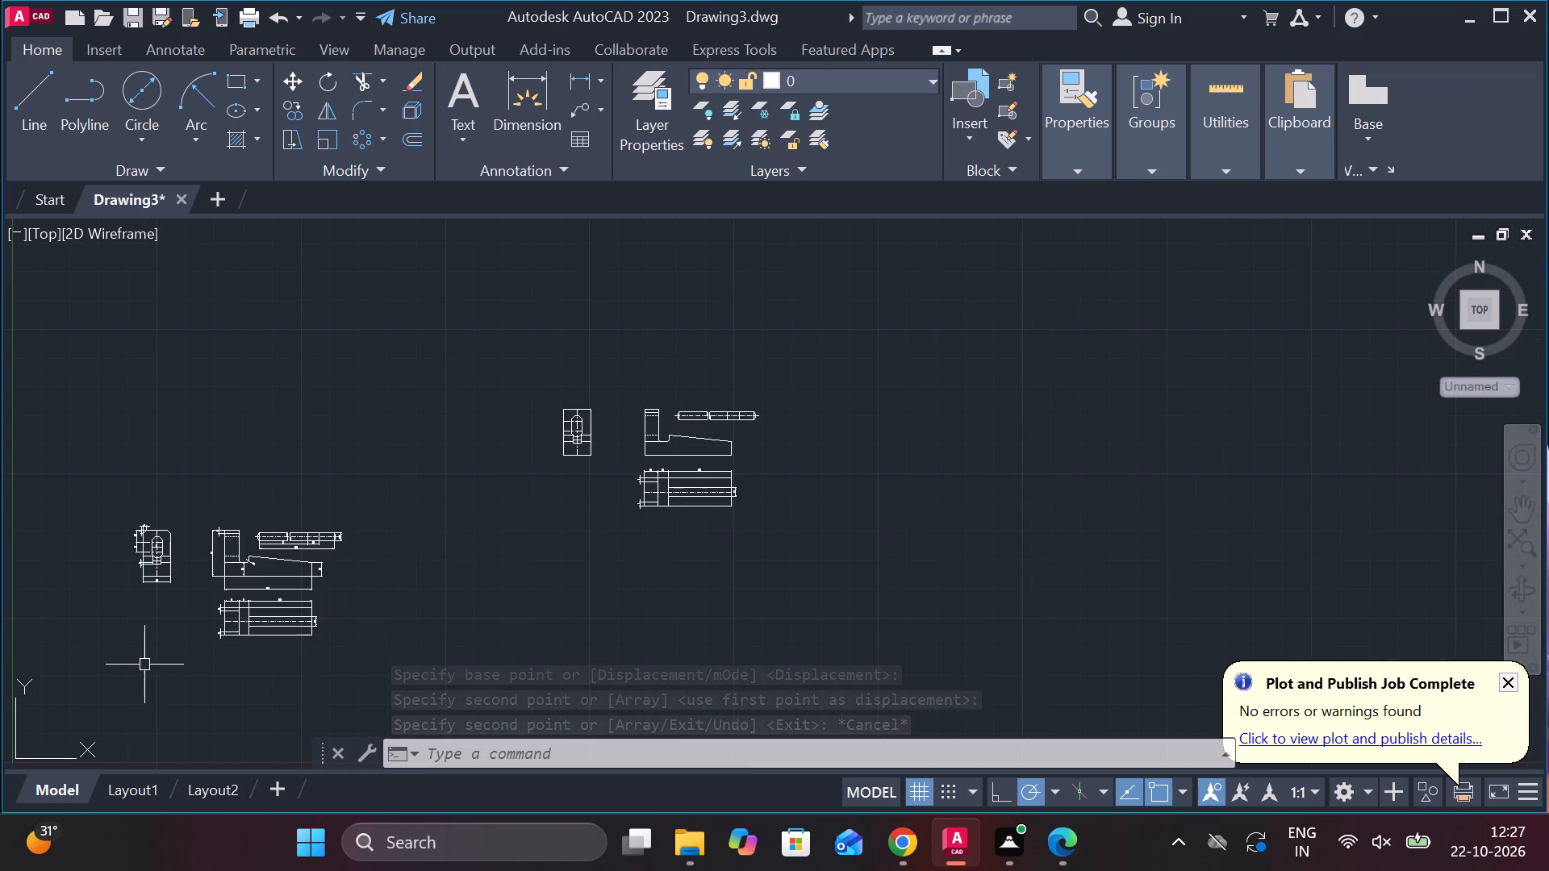
pyautogui.scroll(3, 131, 666)
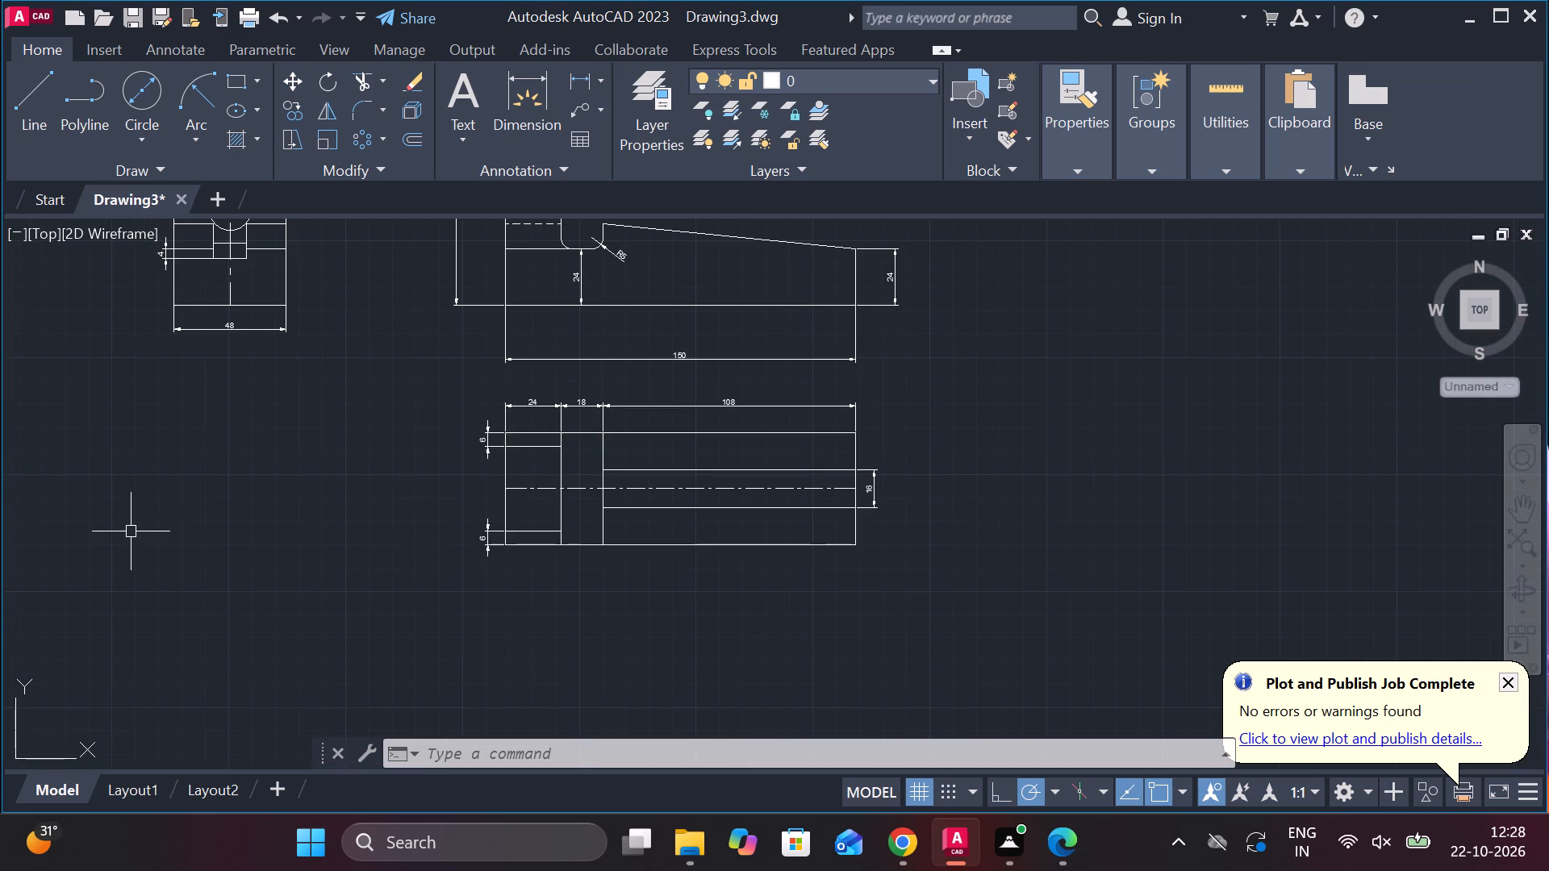
pyautogui.click(12, 98)
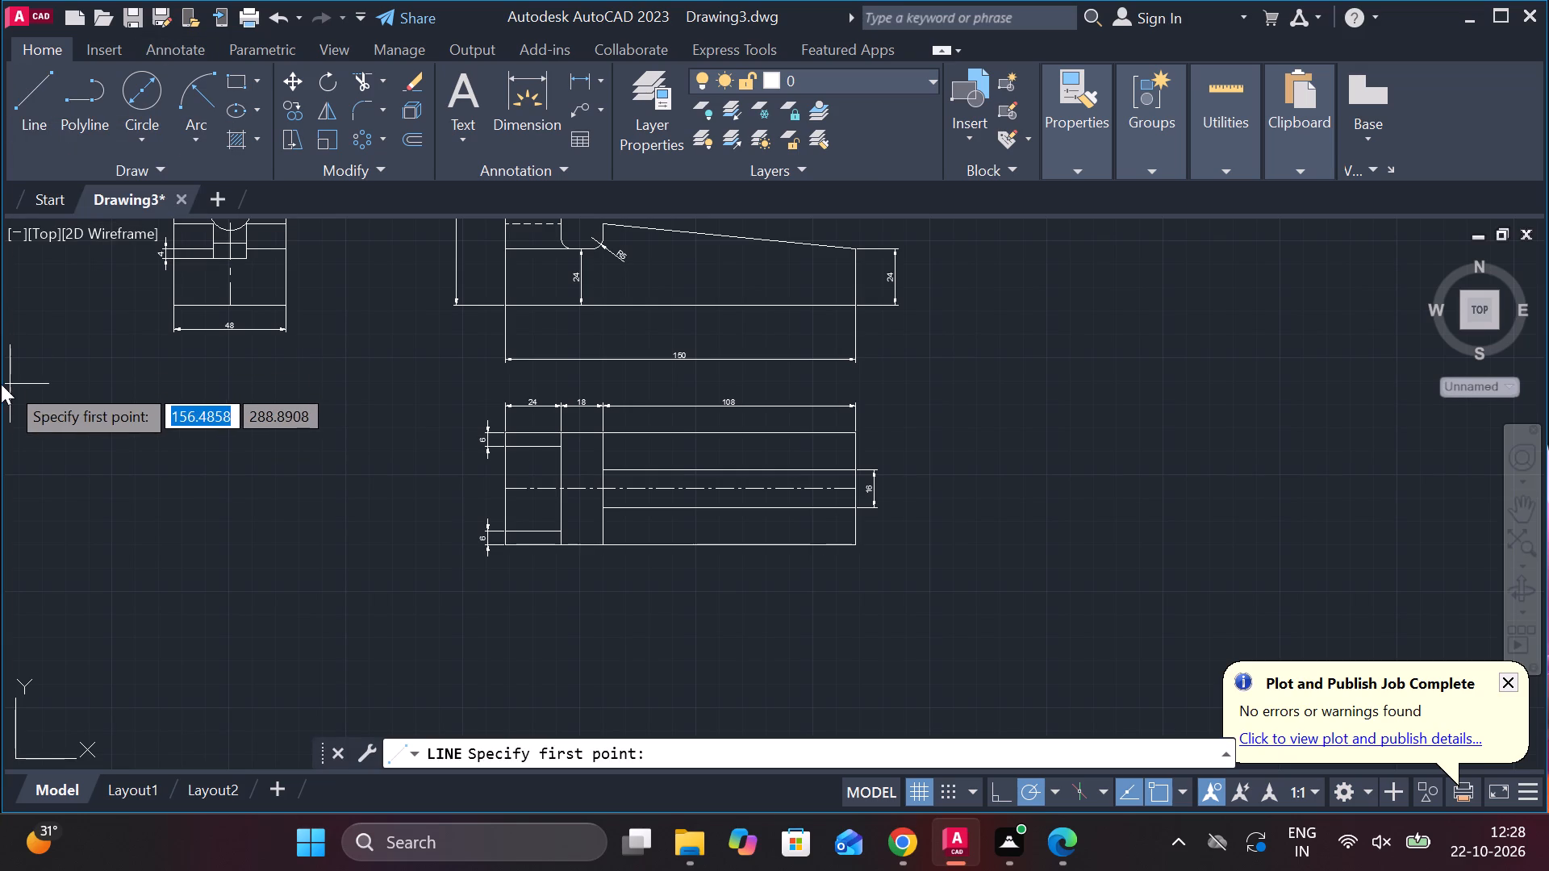
pyautogui.click(295, 428)
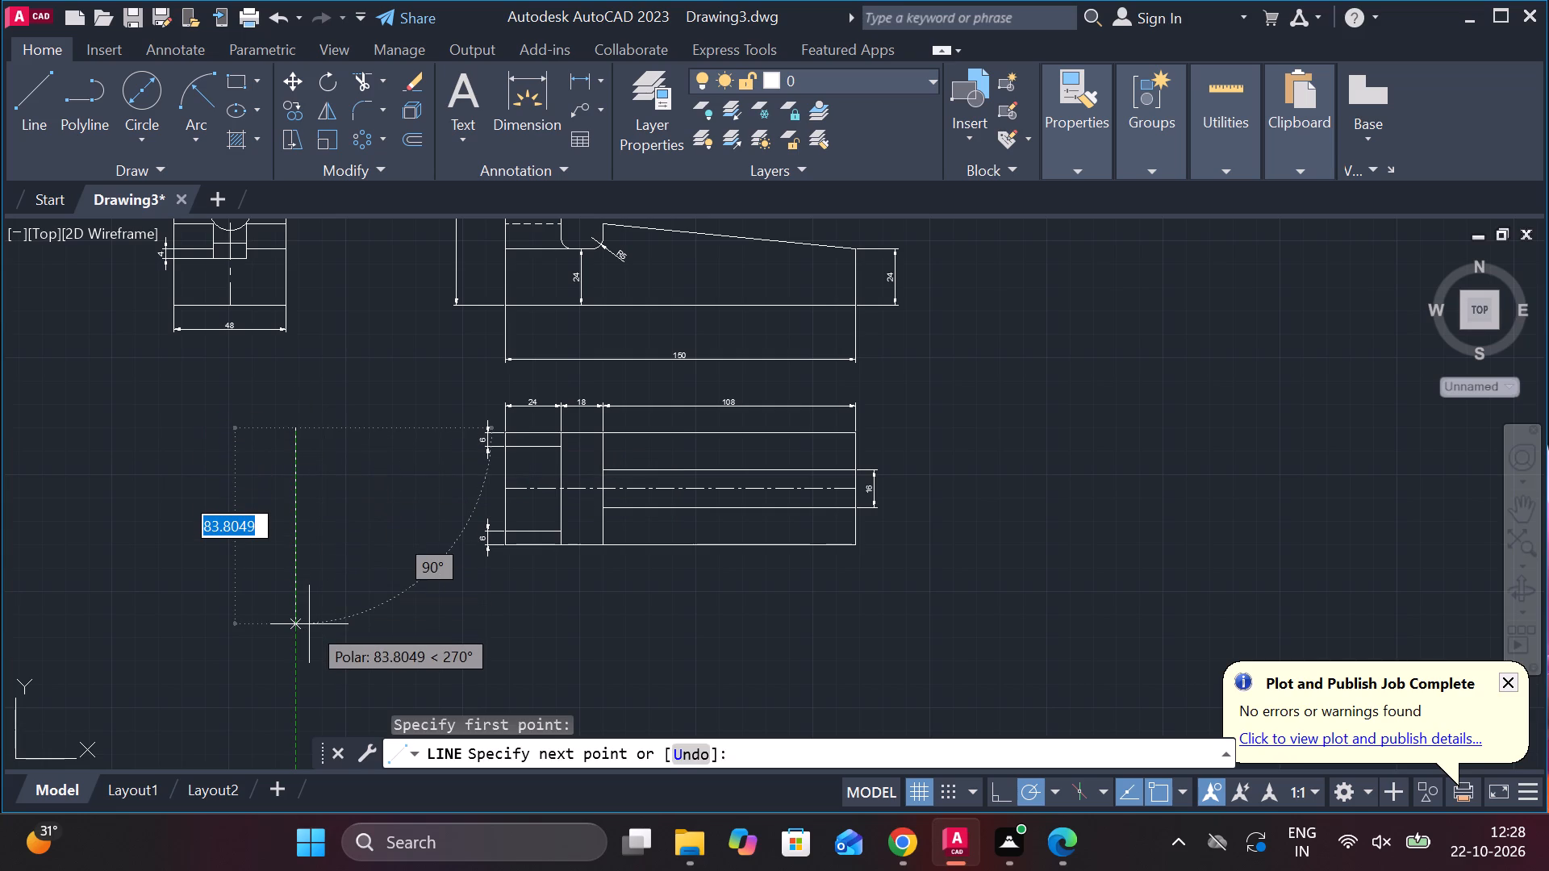
pyautogui.press('3')
pyautogui.press('9')
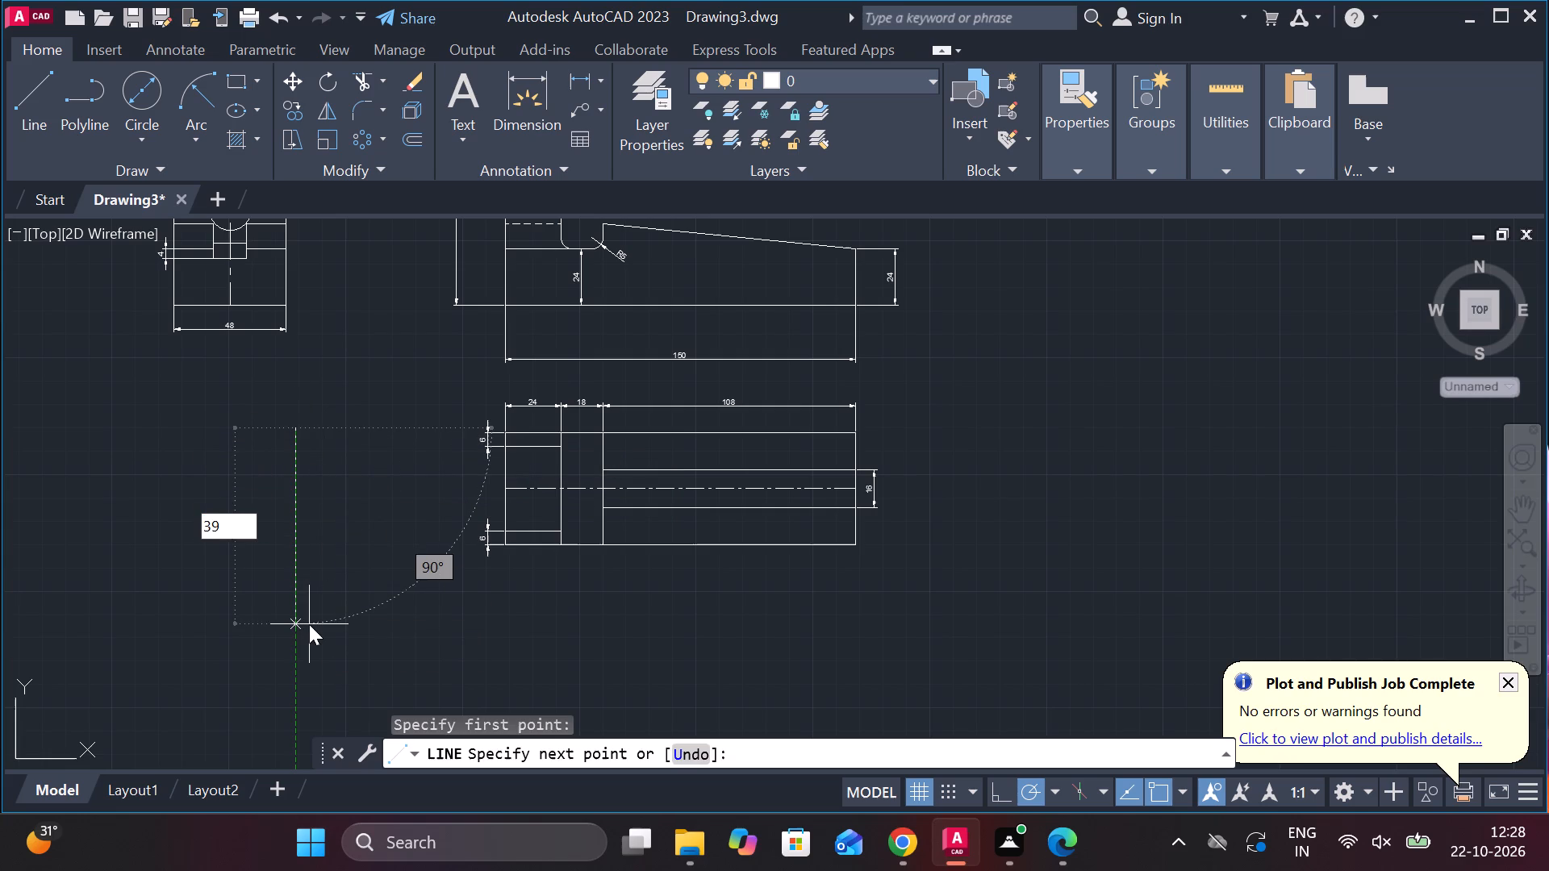
pyautogui.press('Return')
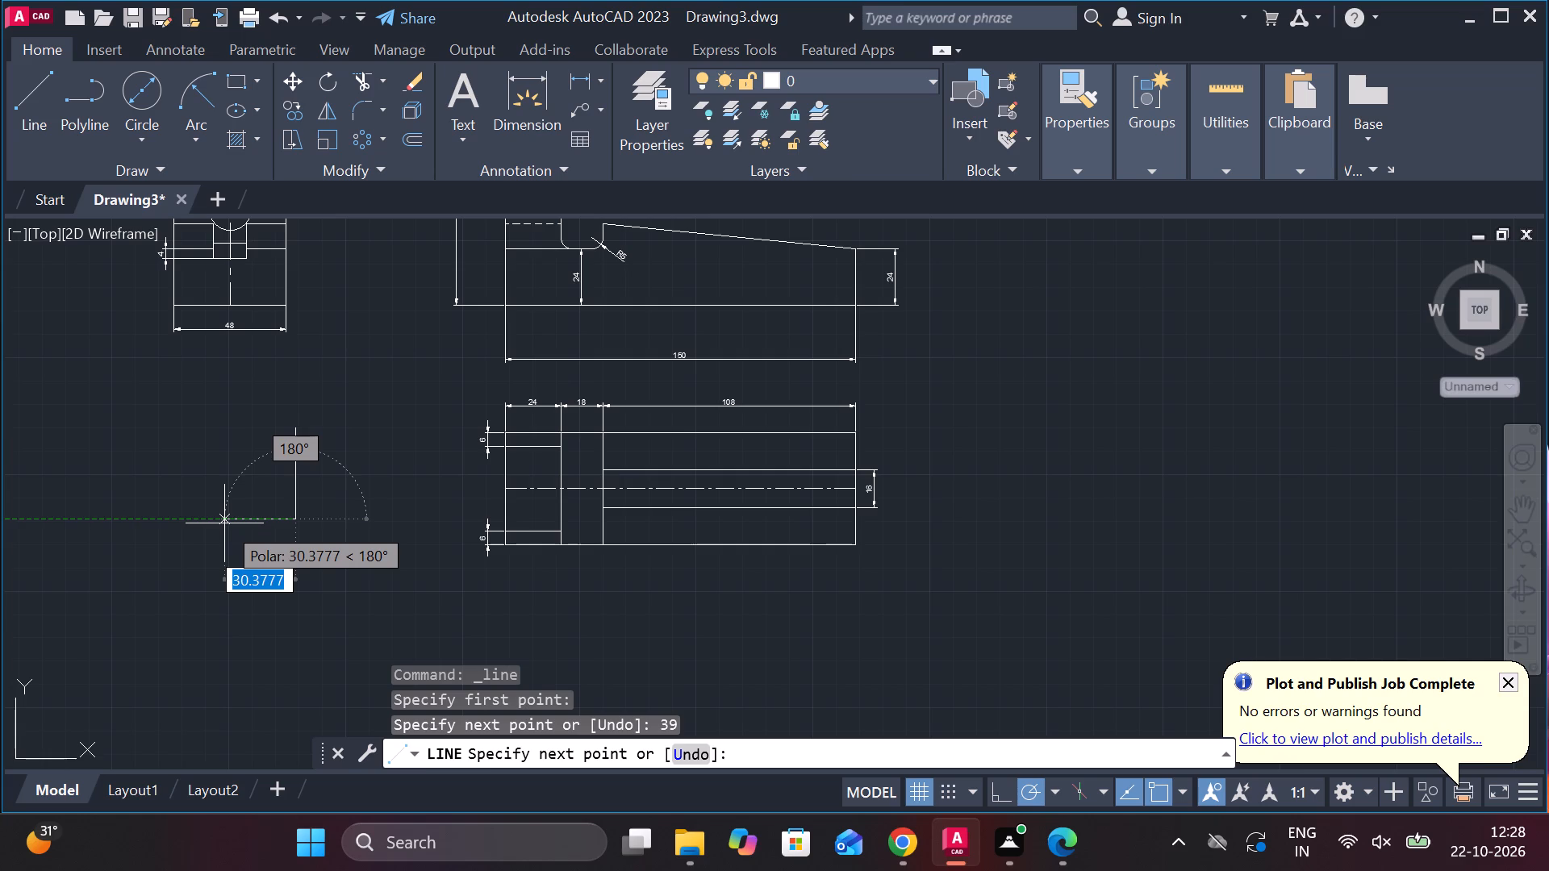
pyautogui.press('9')
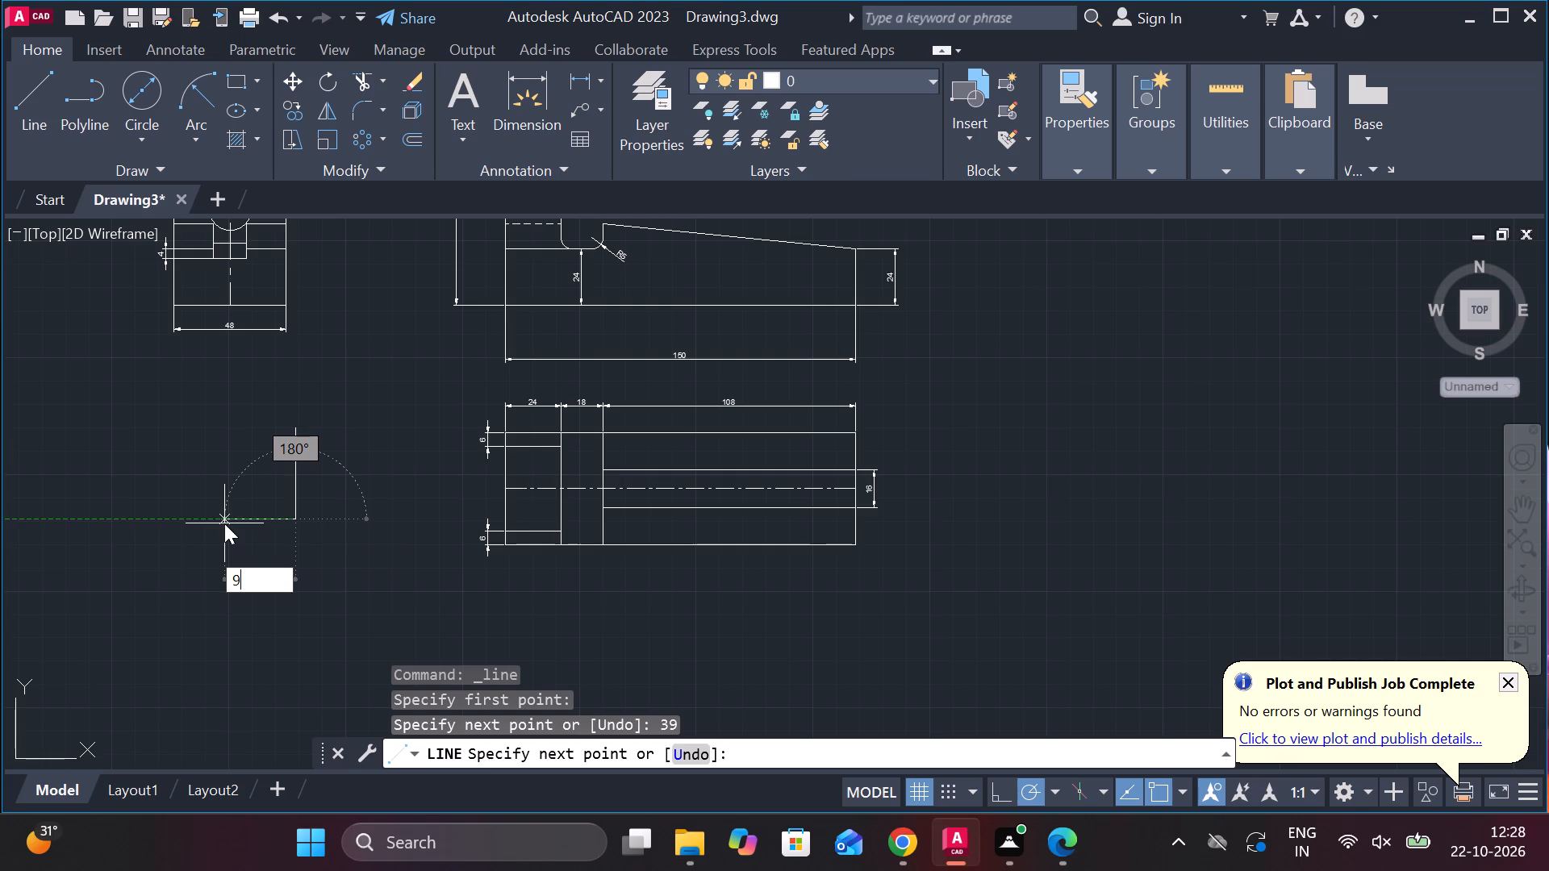
pyautogui.press('Return')
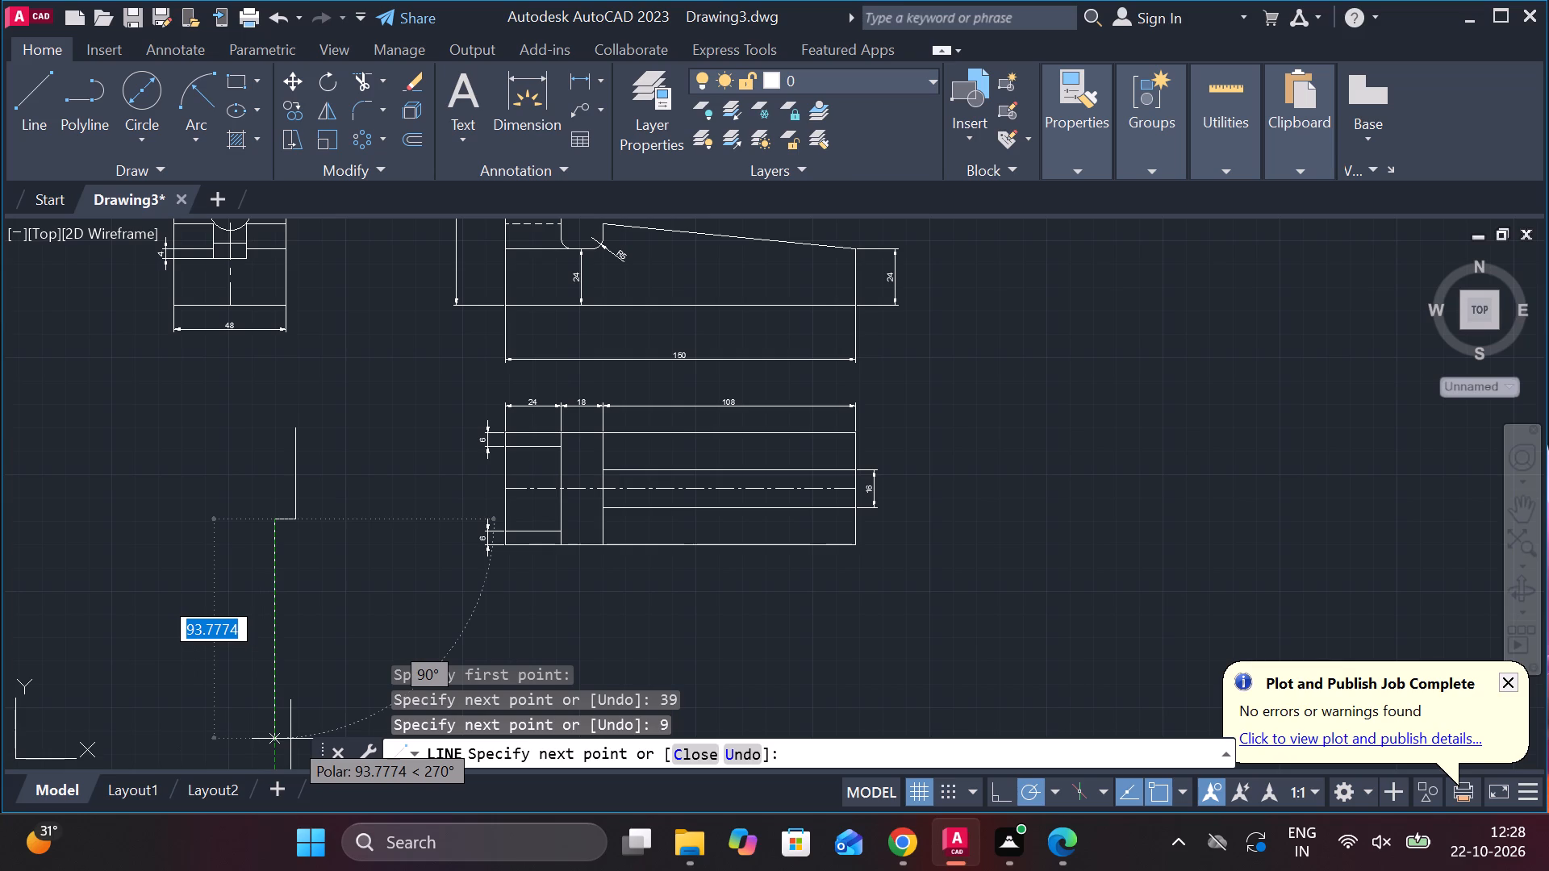
pyautogui.press('Escape')
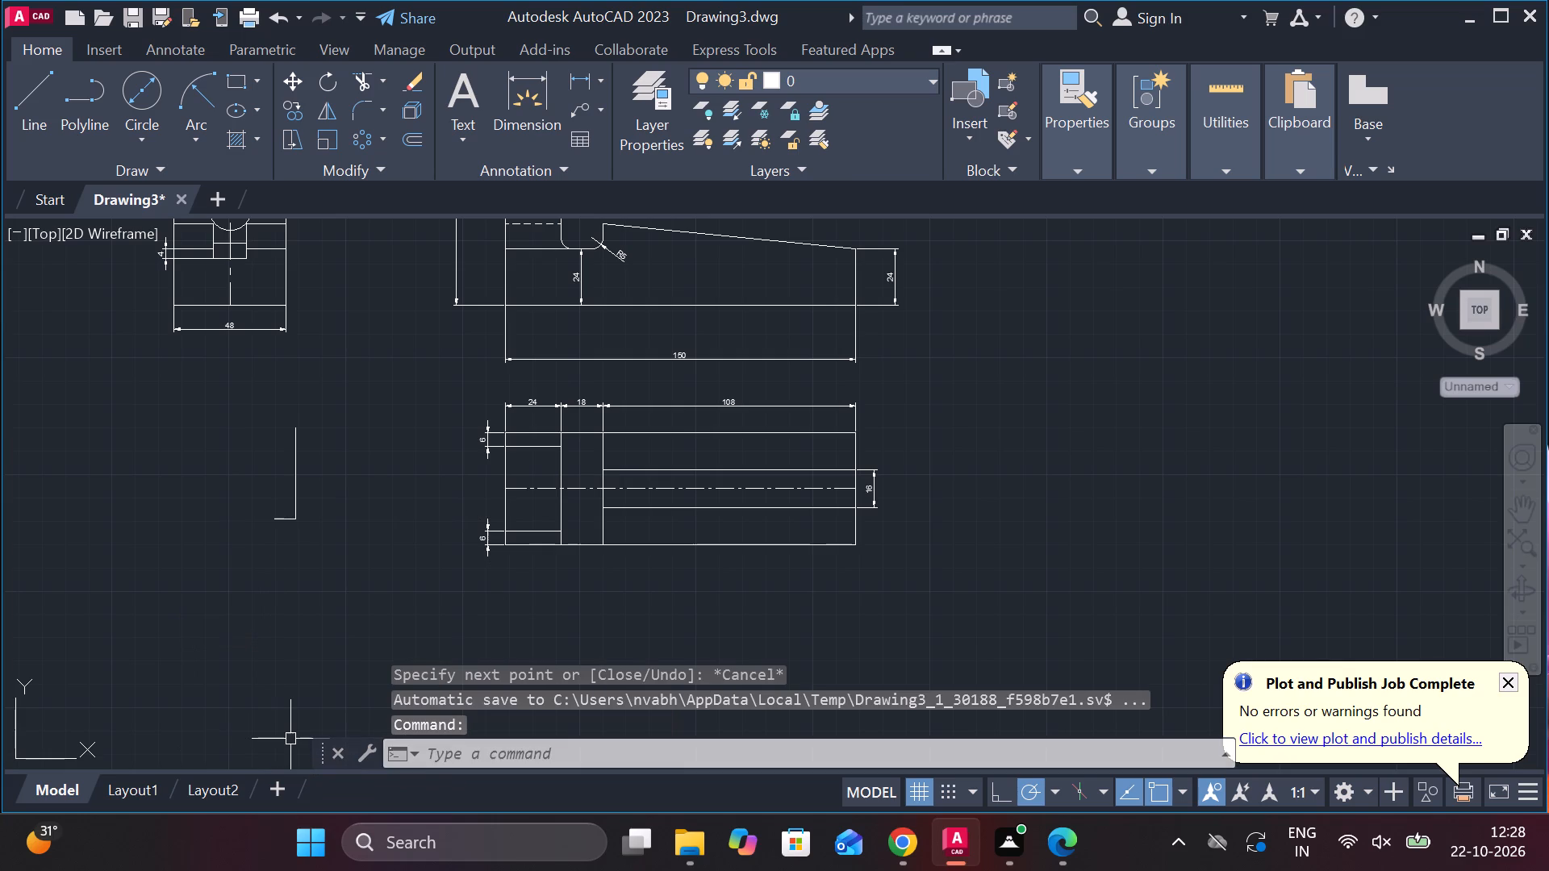
# Draw a horizontal line leftward from the midpoint of the new 39-long vertical line, extending well past the 9-long line.
pyautogui.click(30, 91)
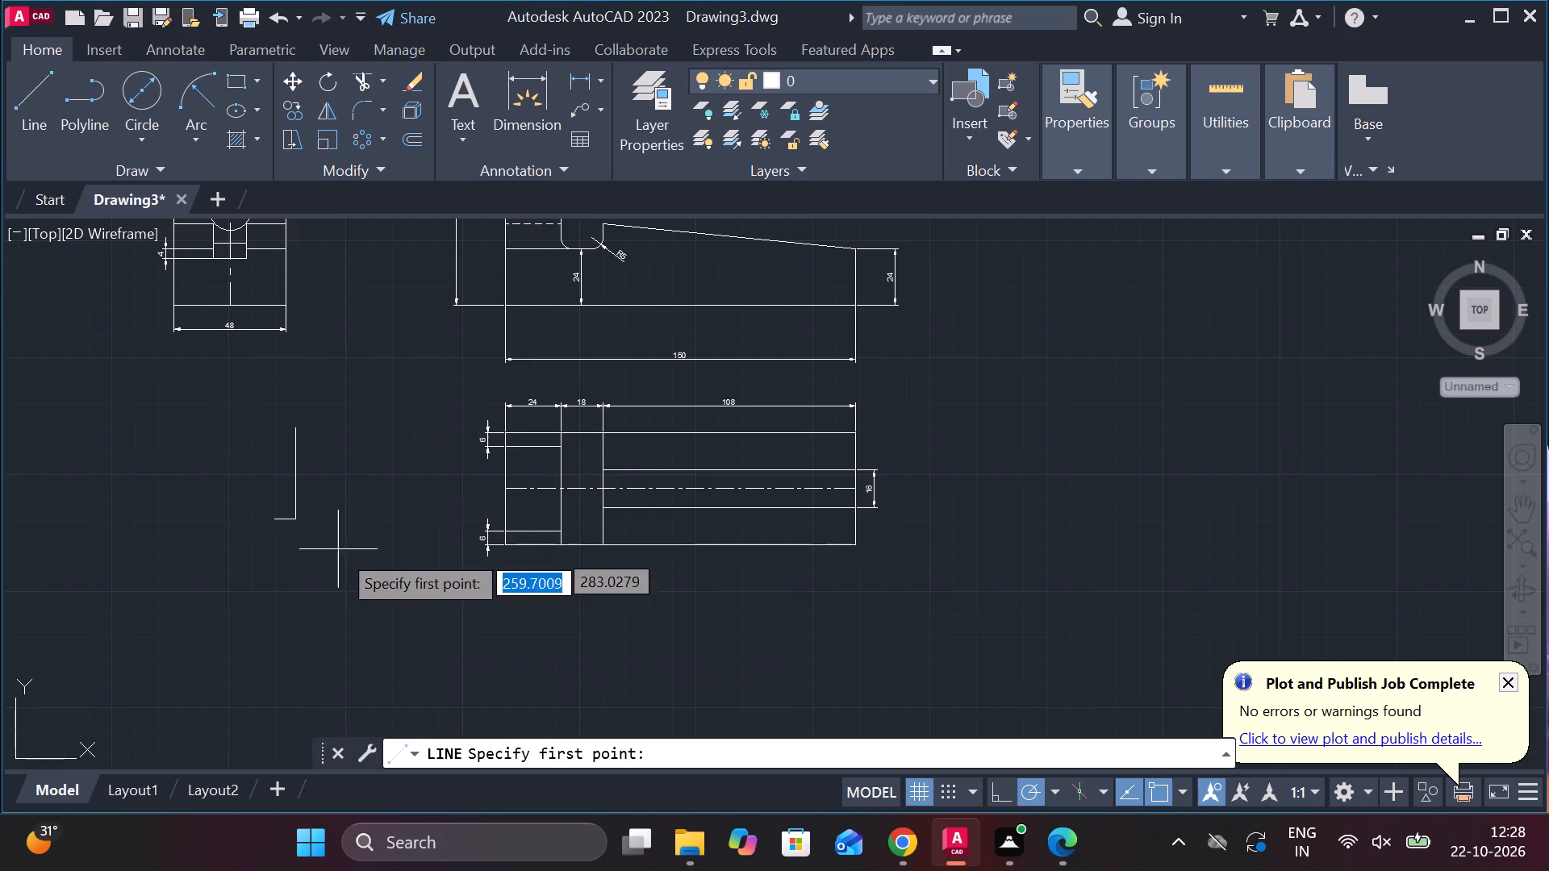
pyautogui.click(288, 481)
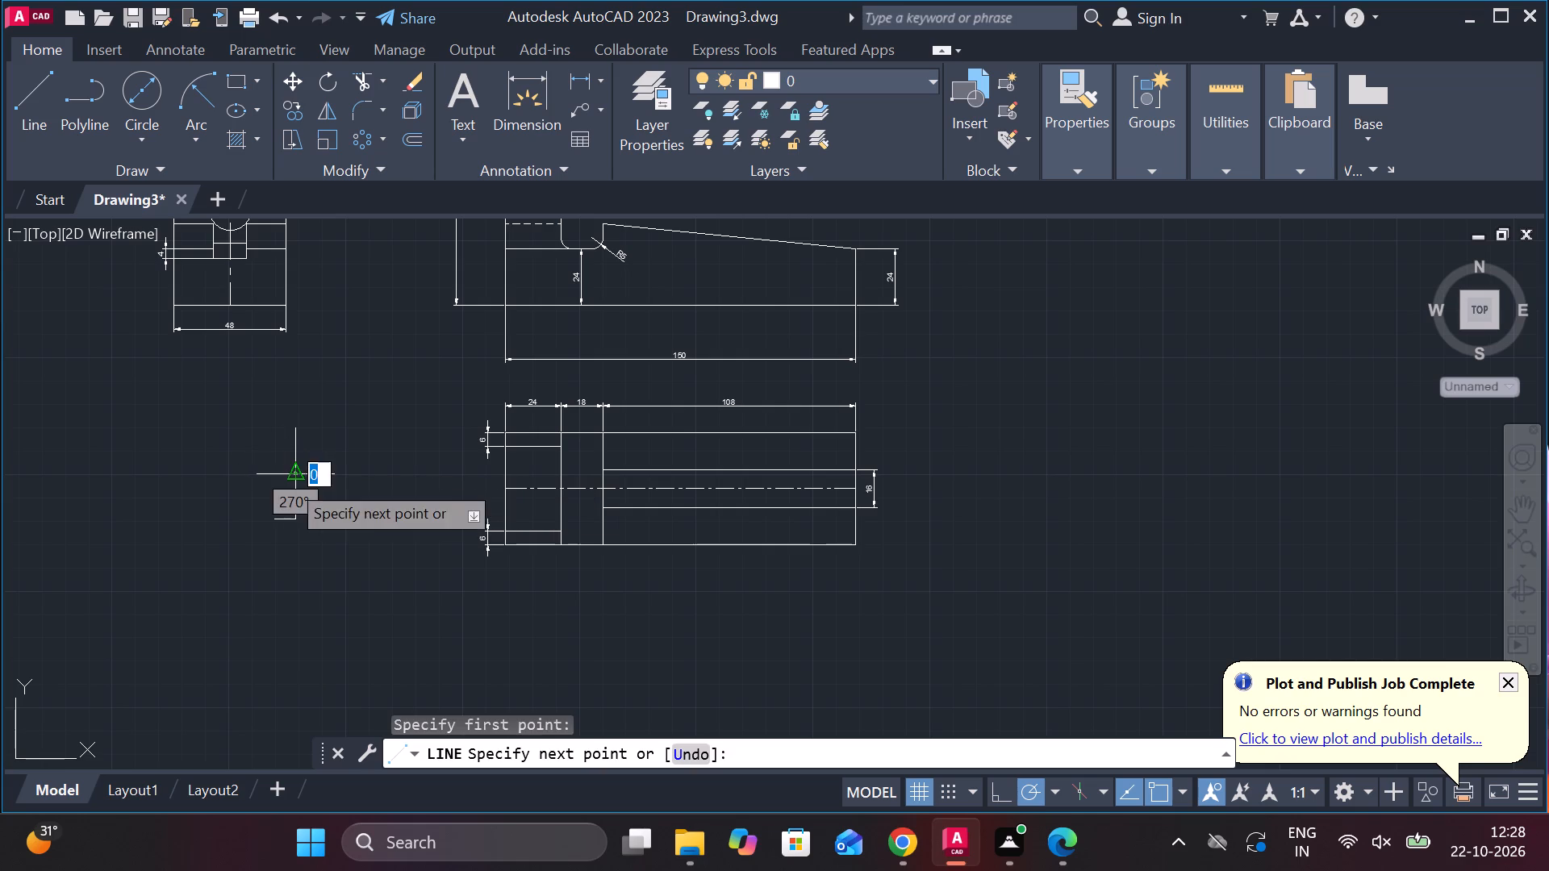
pyautogui.click(156, 486)
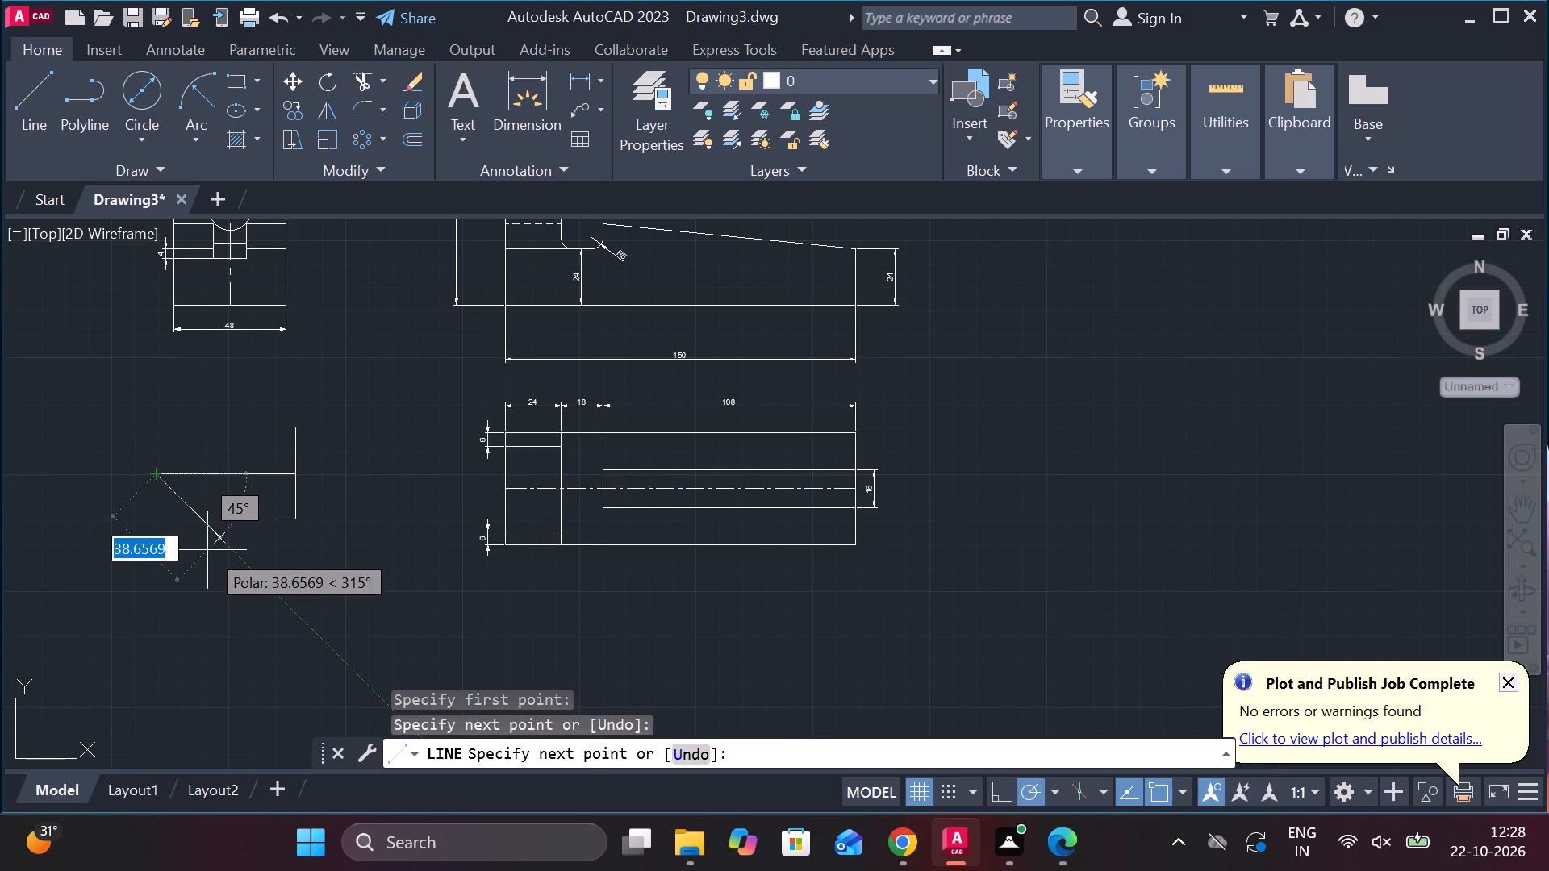
pyautogui.press('Escape')
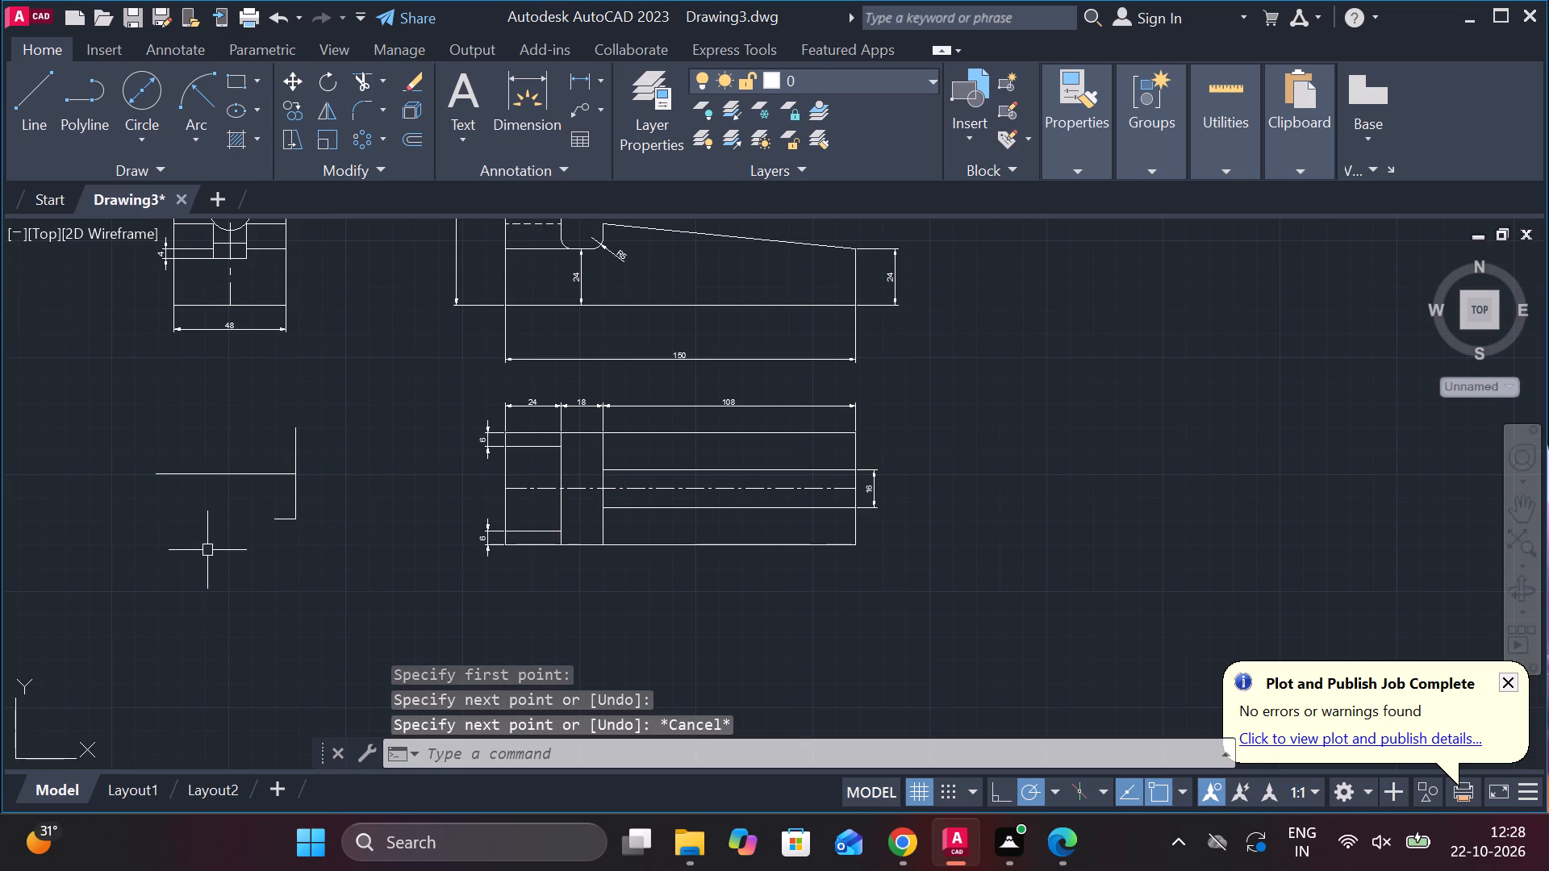
# Complete the 9 by 39 rectangle with a 39 line up from the short line's free end and a closing top line.
pyautogui.click(34, 103)
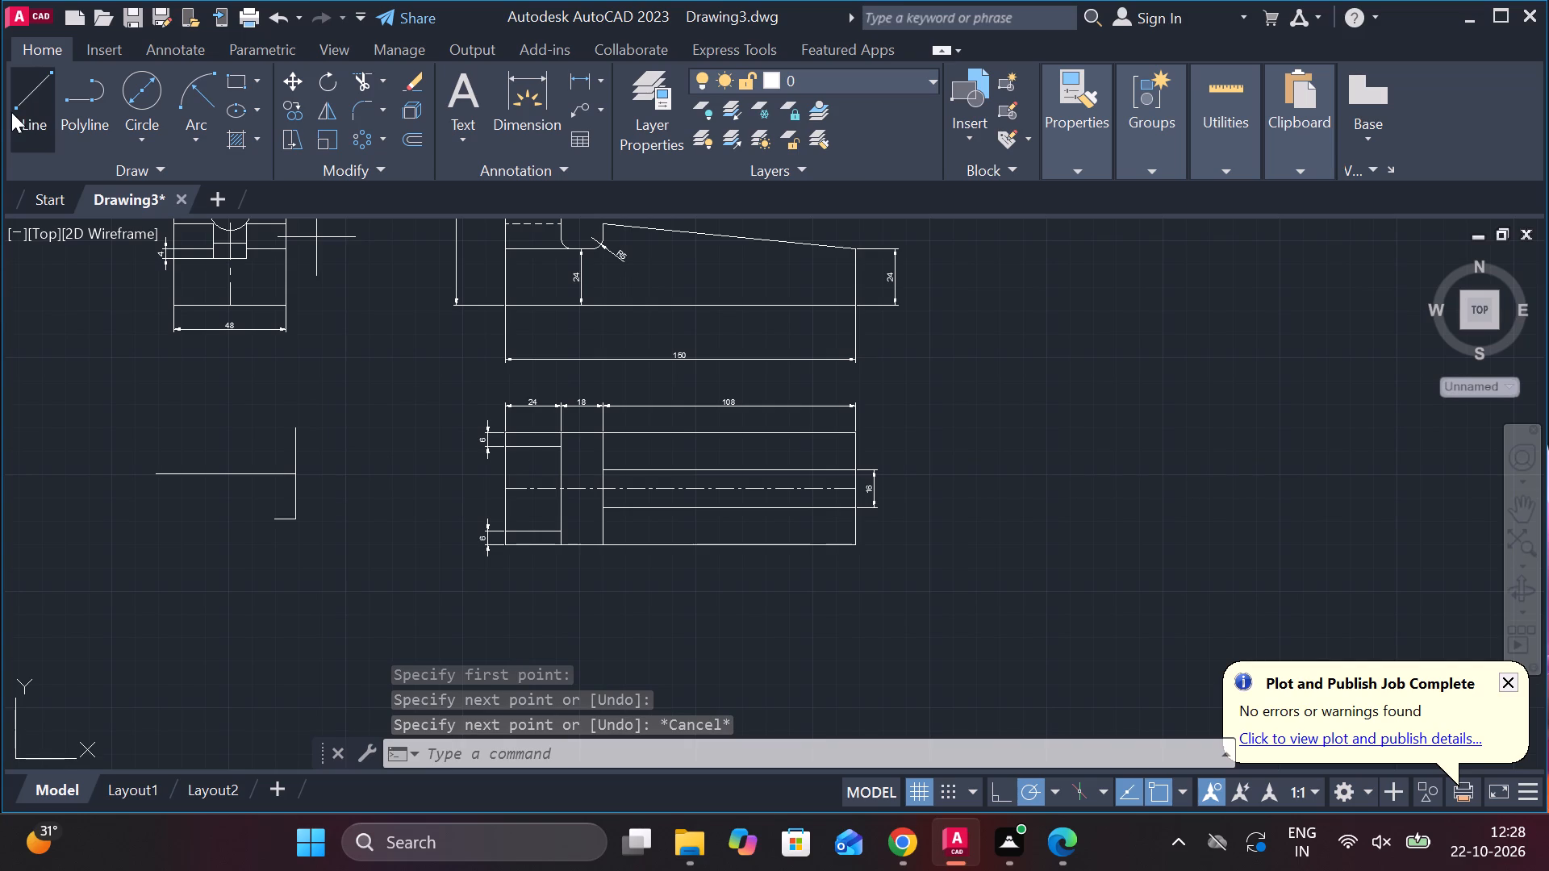
pyautogui.click(274, 525)
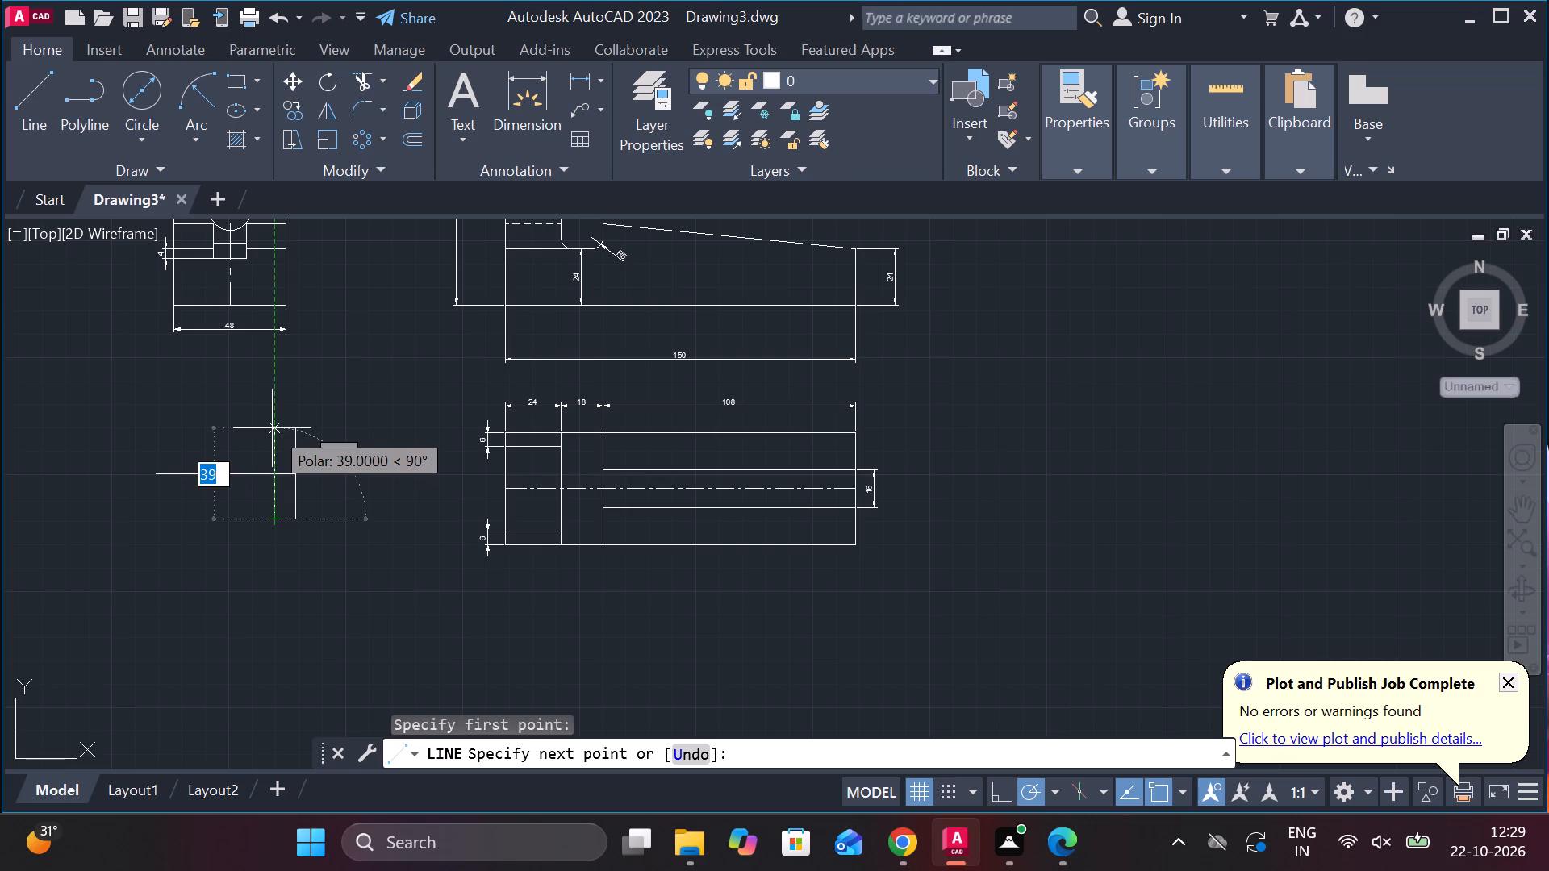
pyautogui.press('3')
pyautogui.press('9')
pyautogui.press('Return')
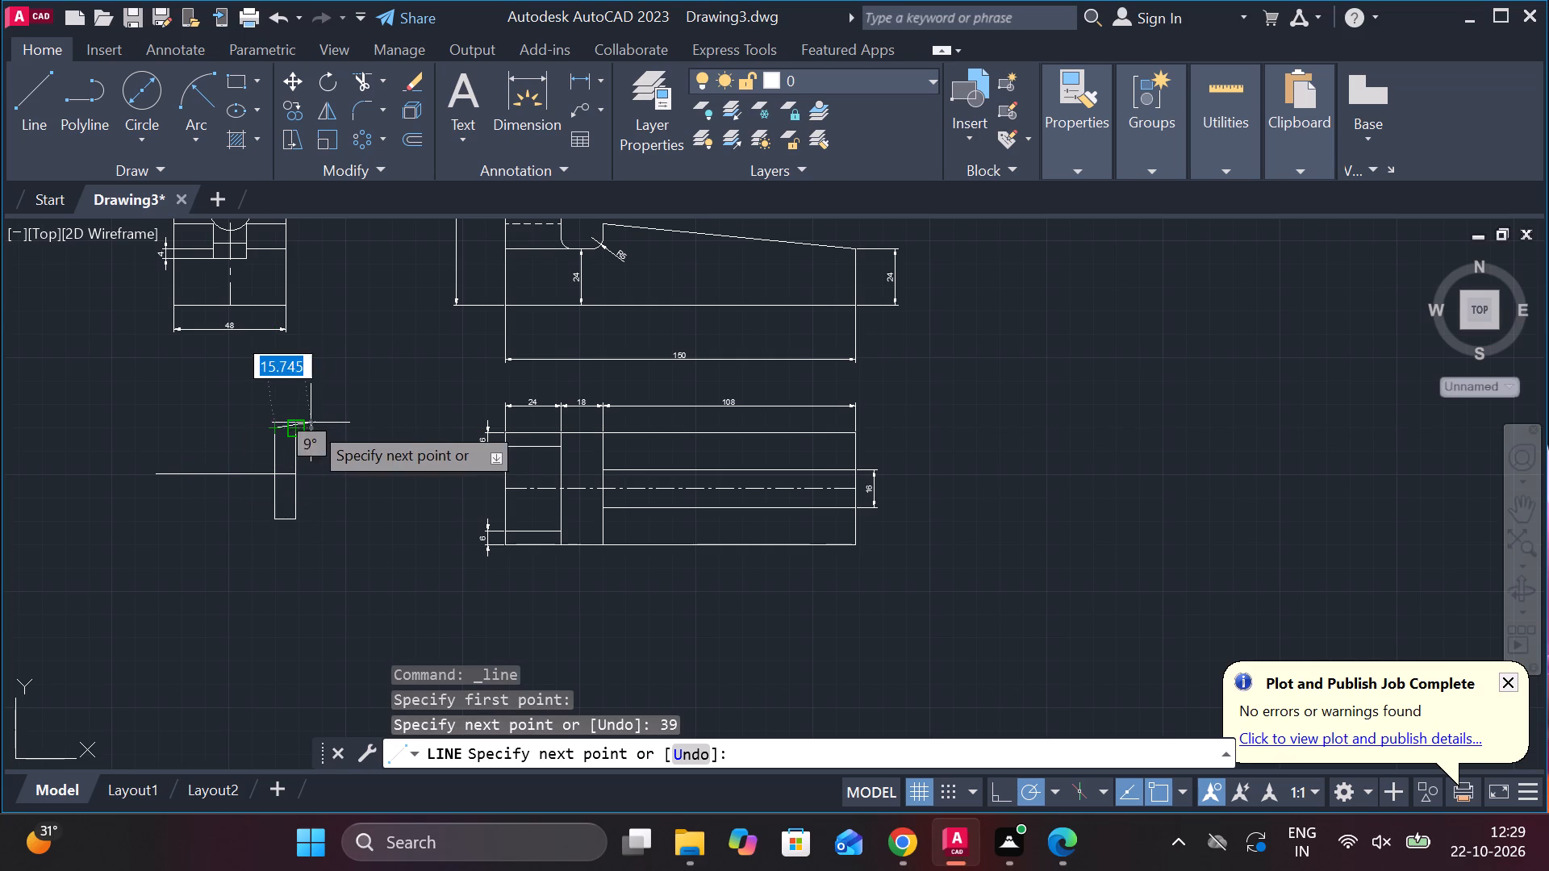
pyautogui.click(301, 432)
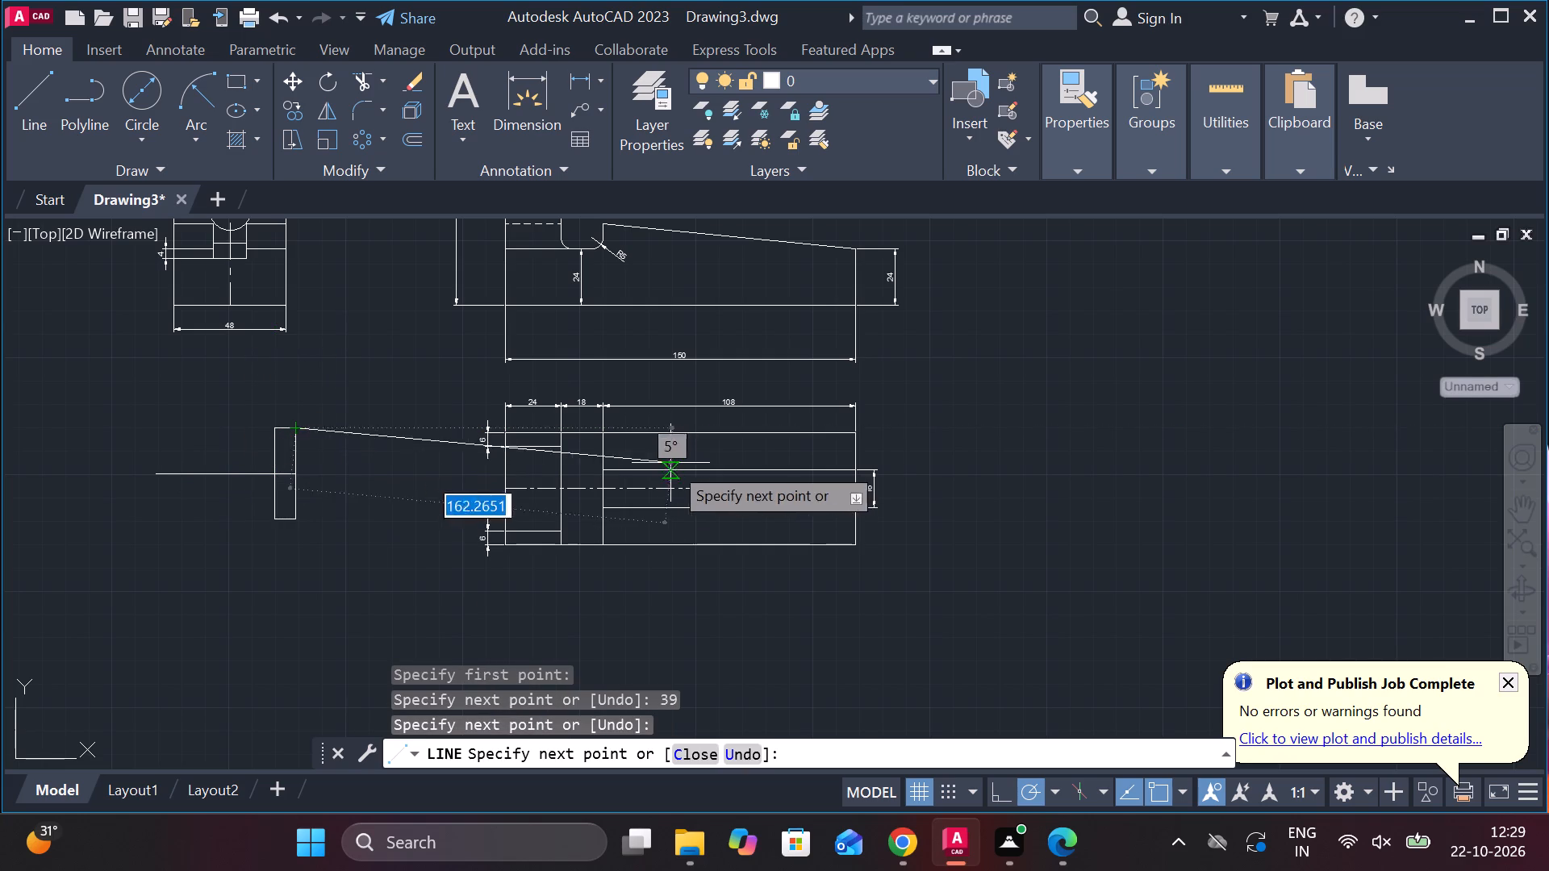
pyautogui.press('Escape')
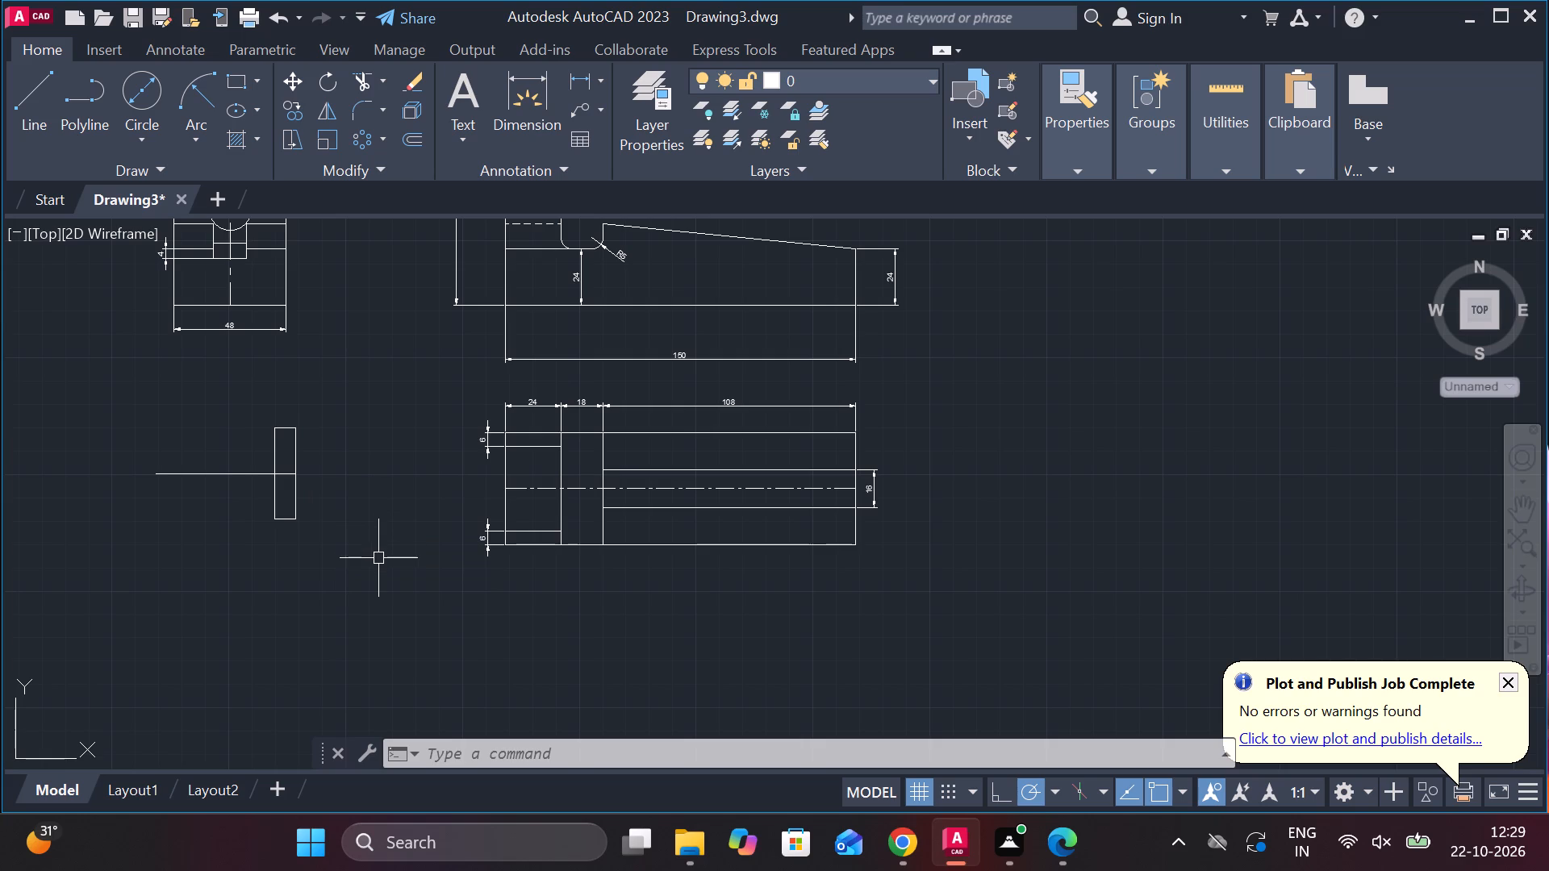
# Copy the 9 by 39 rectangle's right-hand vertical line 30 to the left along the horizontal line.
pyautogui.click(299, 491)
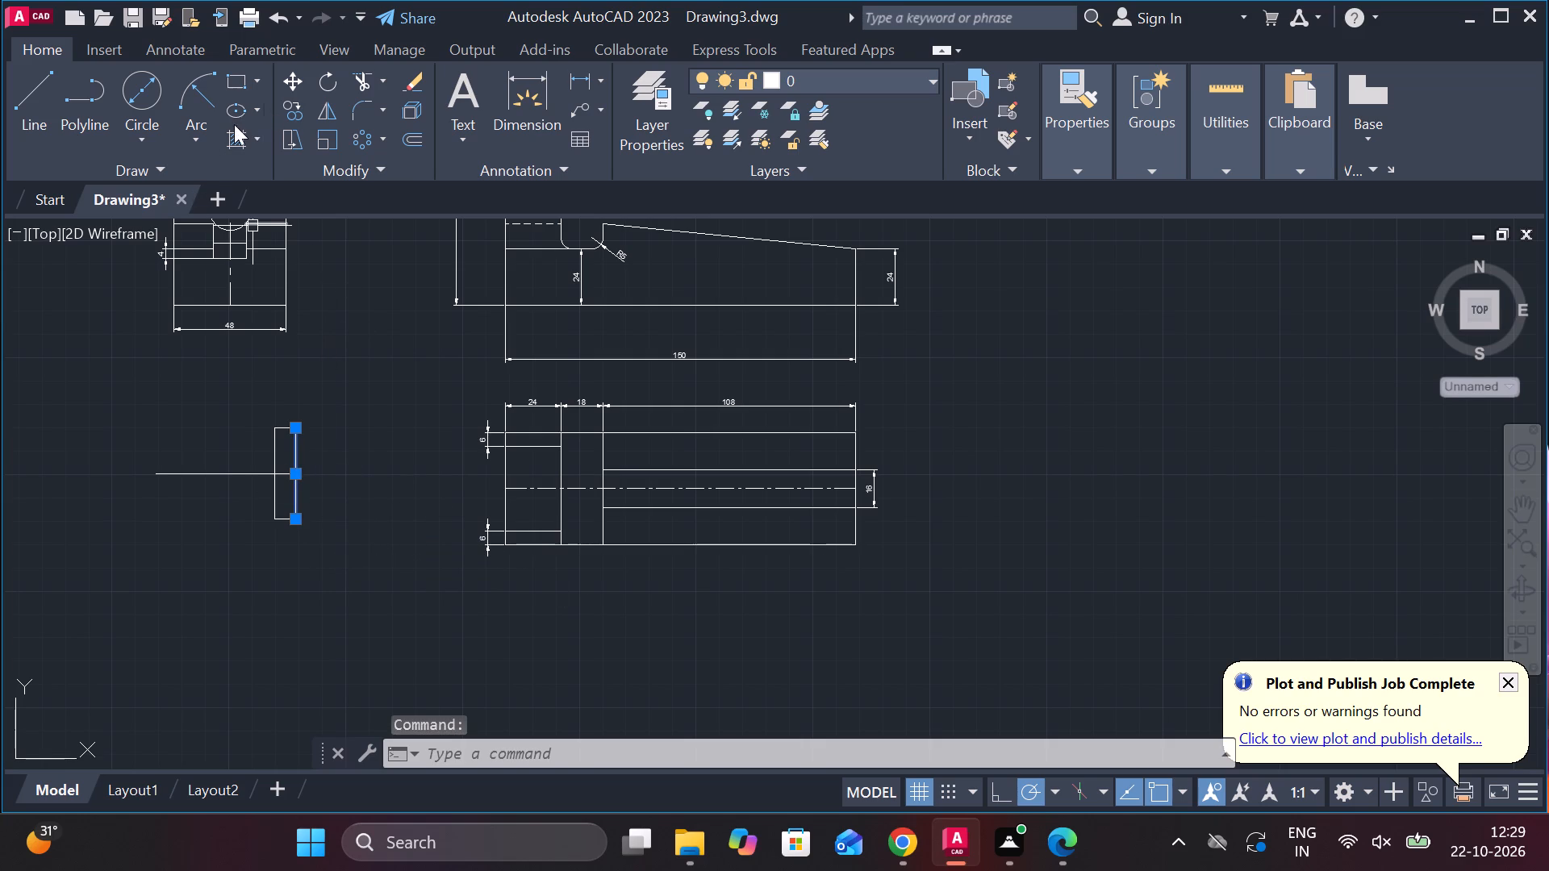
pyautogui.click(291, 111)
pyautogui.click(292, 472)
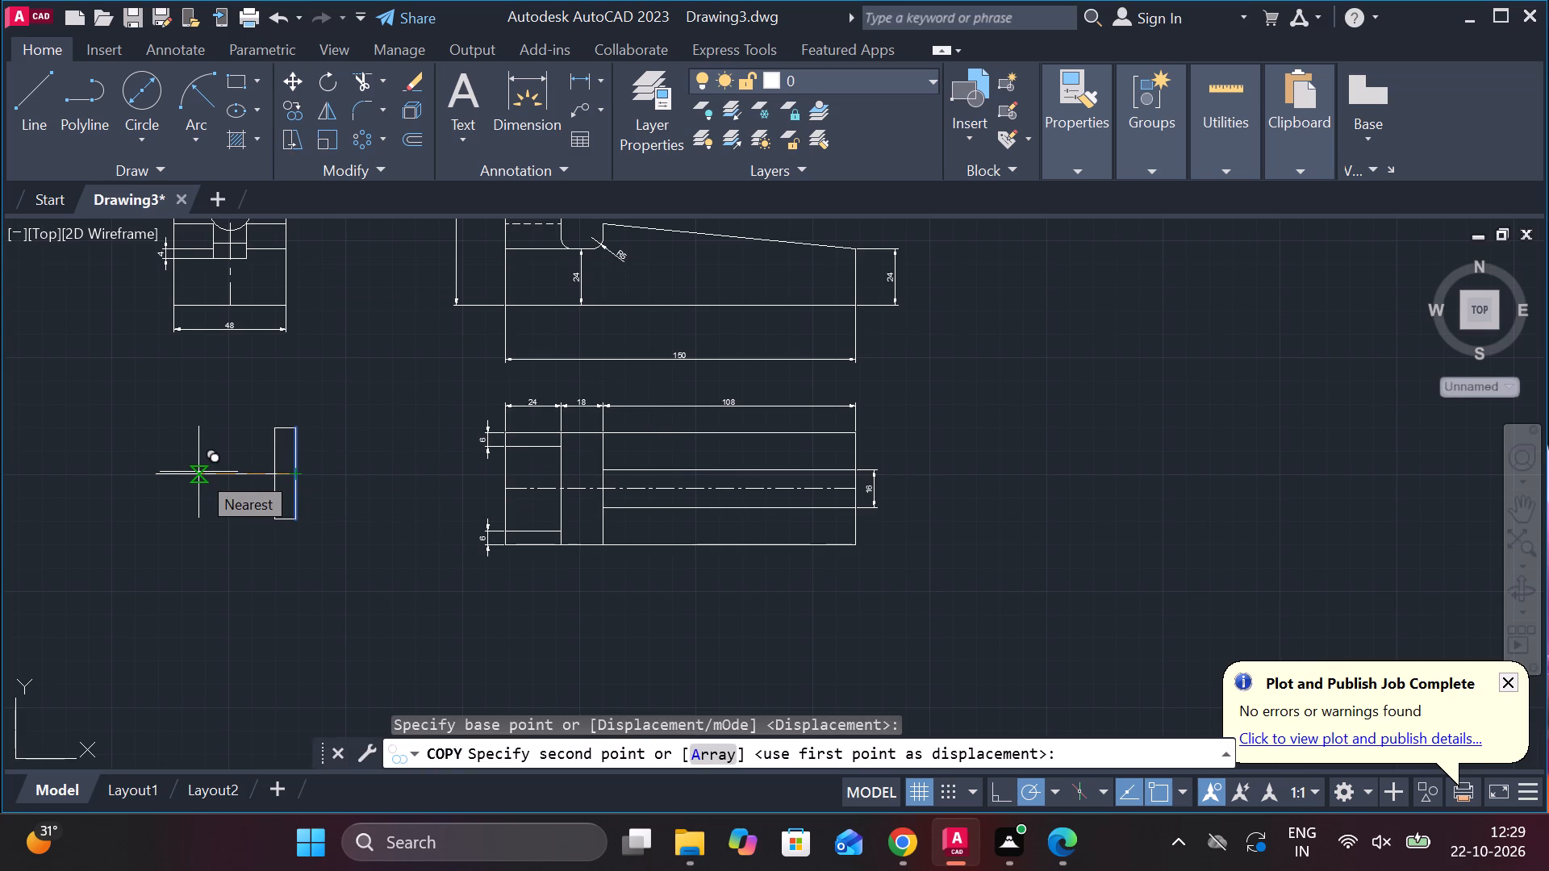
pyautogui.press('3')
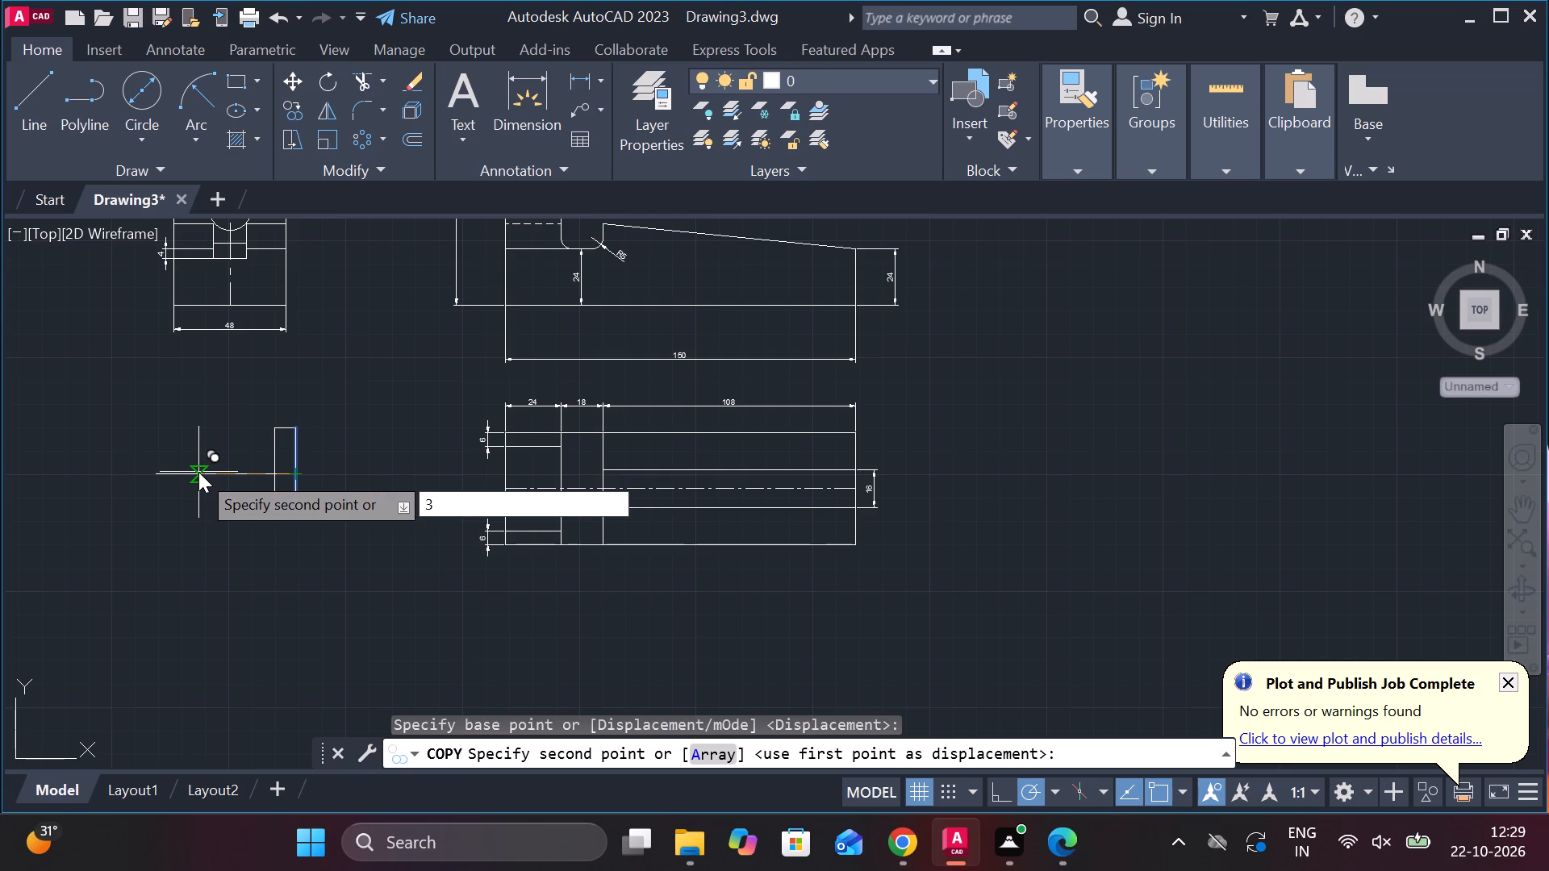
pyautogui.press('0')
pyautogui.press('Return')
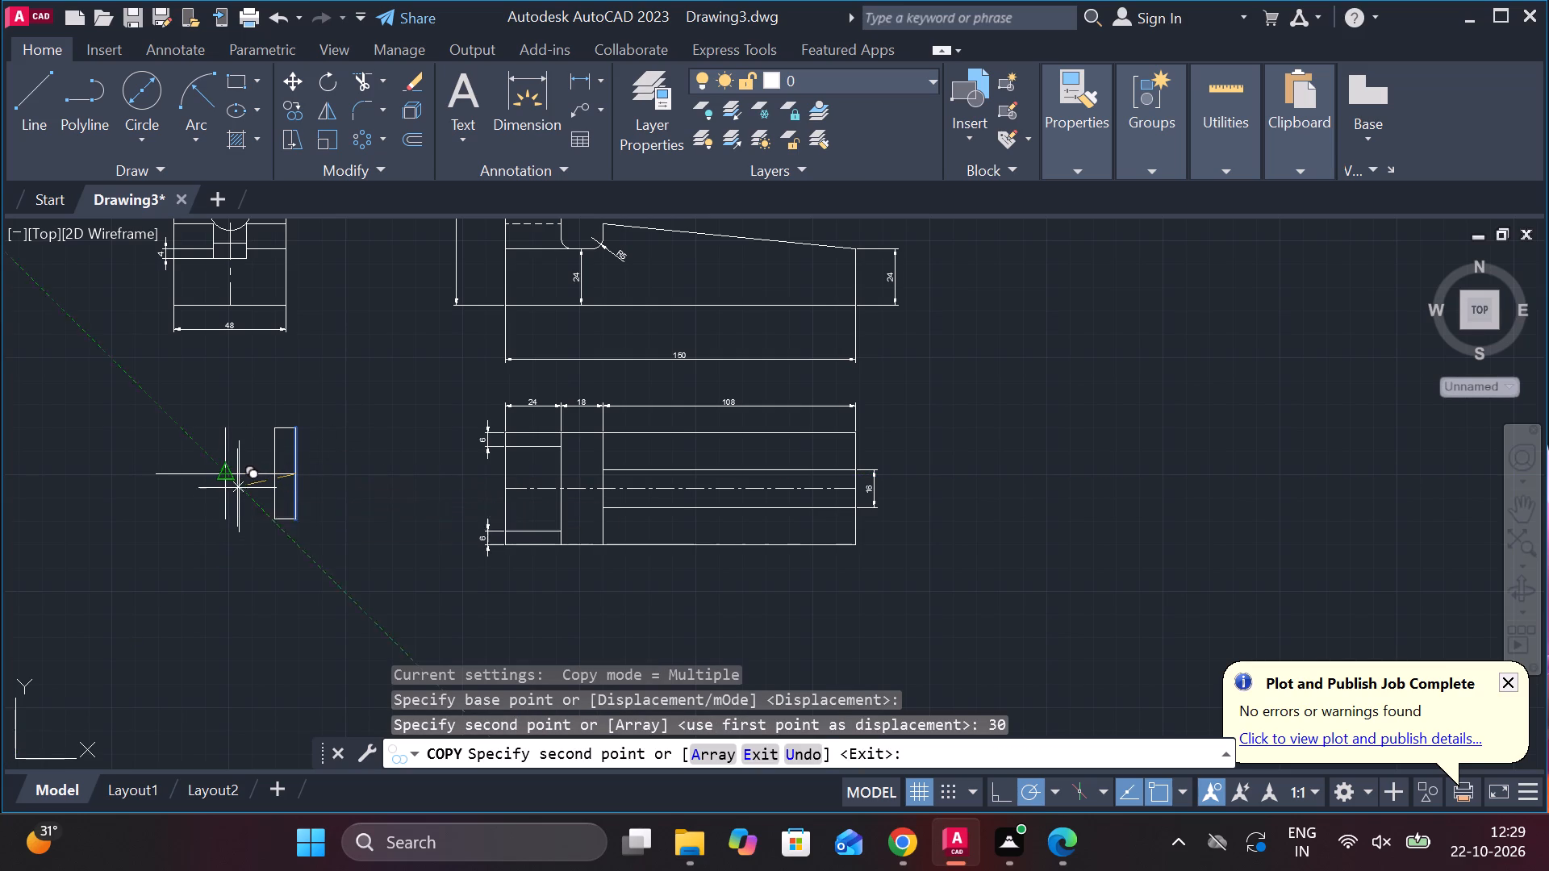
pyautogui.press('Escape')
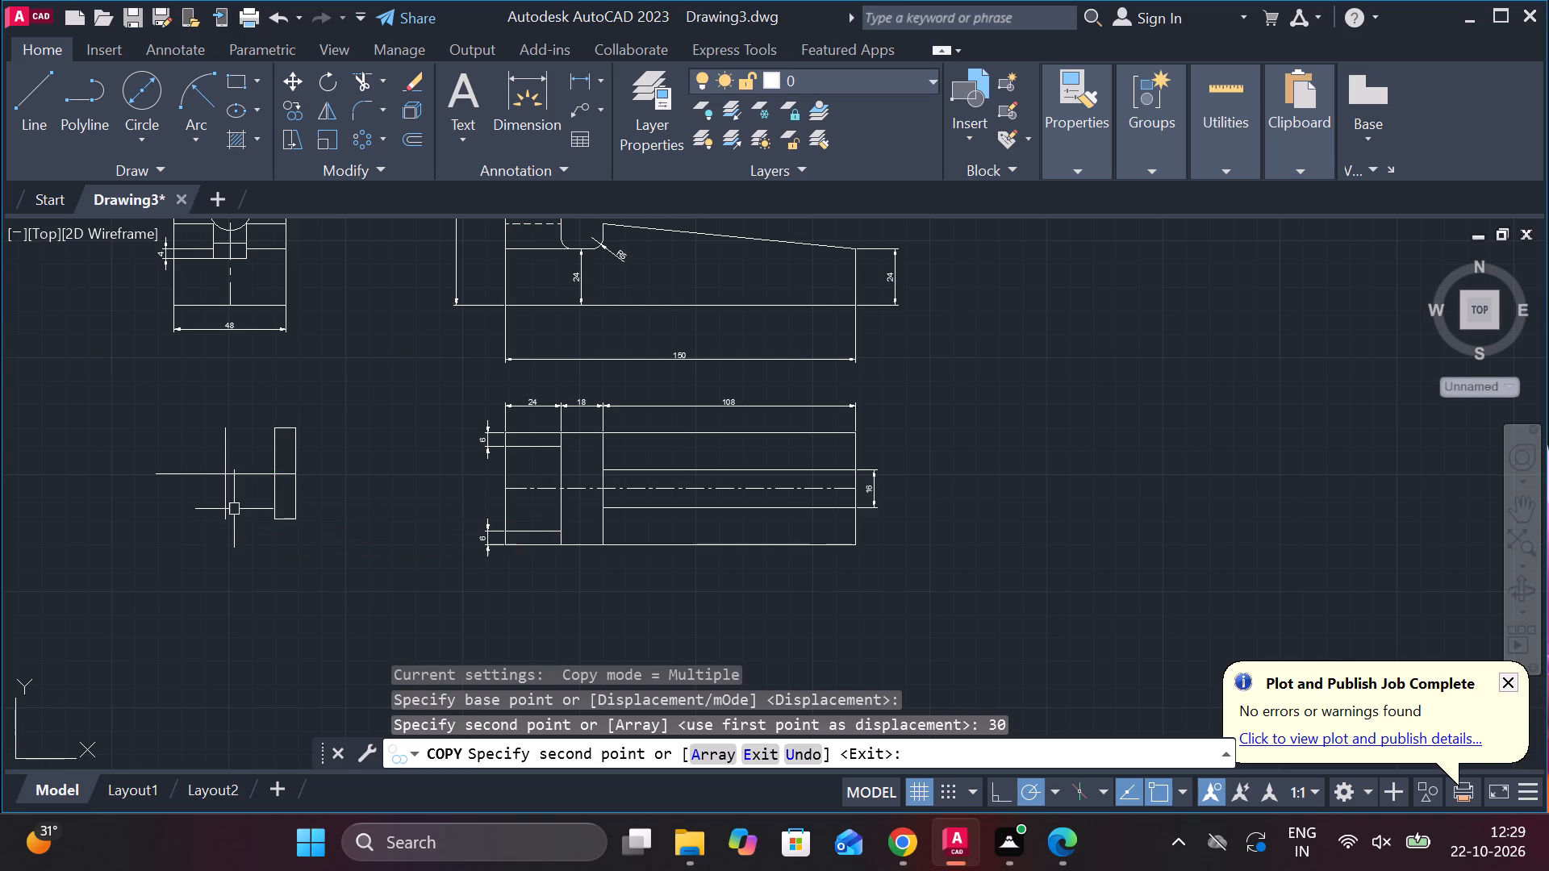
# Measure the horizontal distance between the copied vertical line and the rectangle's right side using a linear dimension.
pyautogui.click(586, 72)
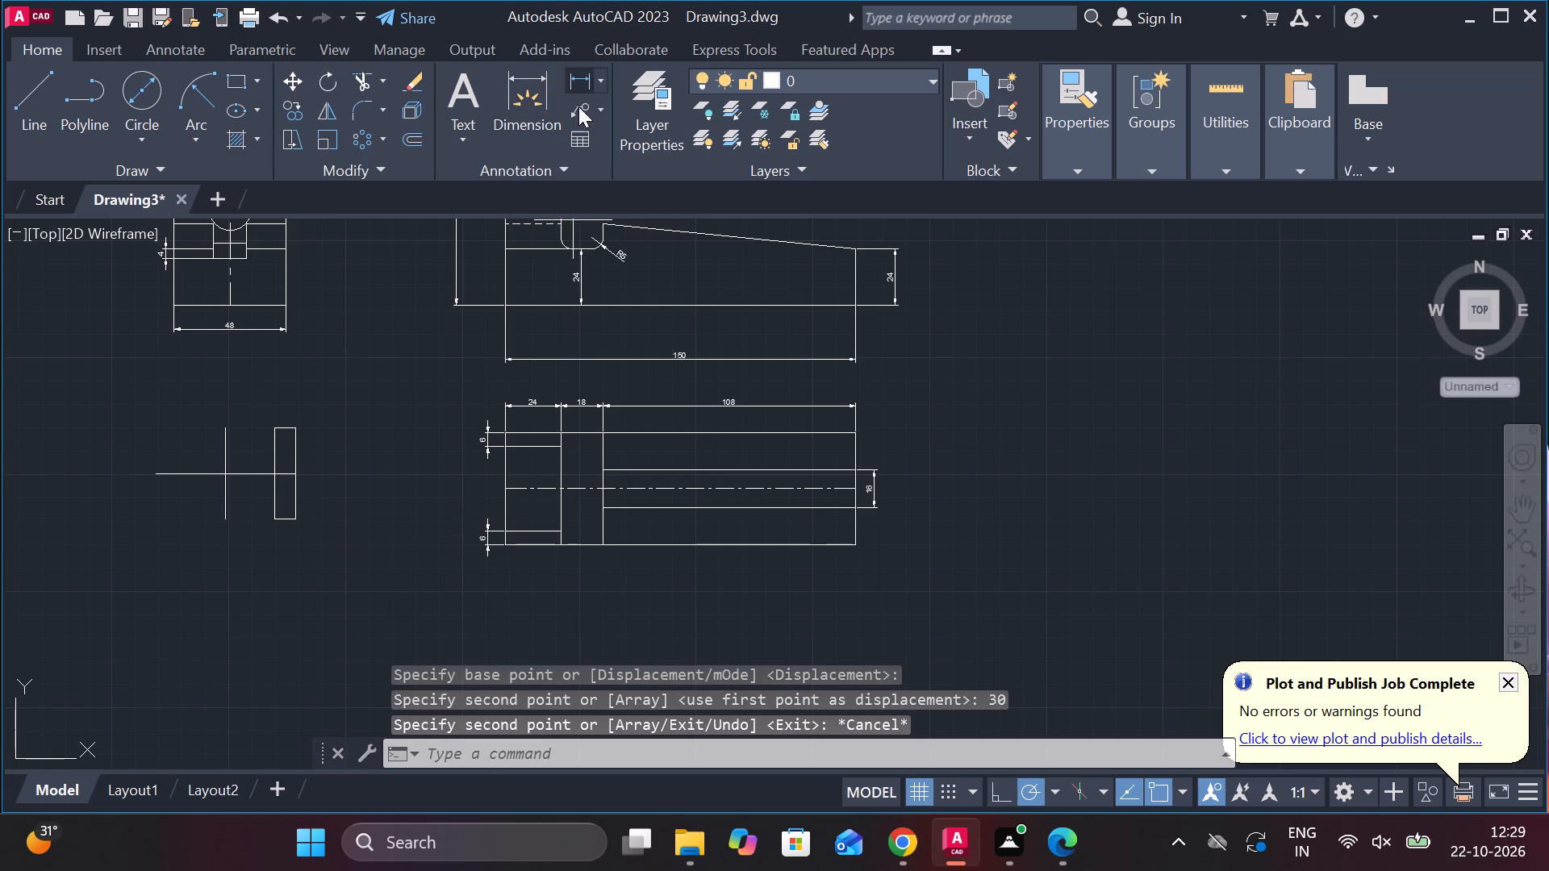
pyautogui.click(229, 475)
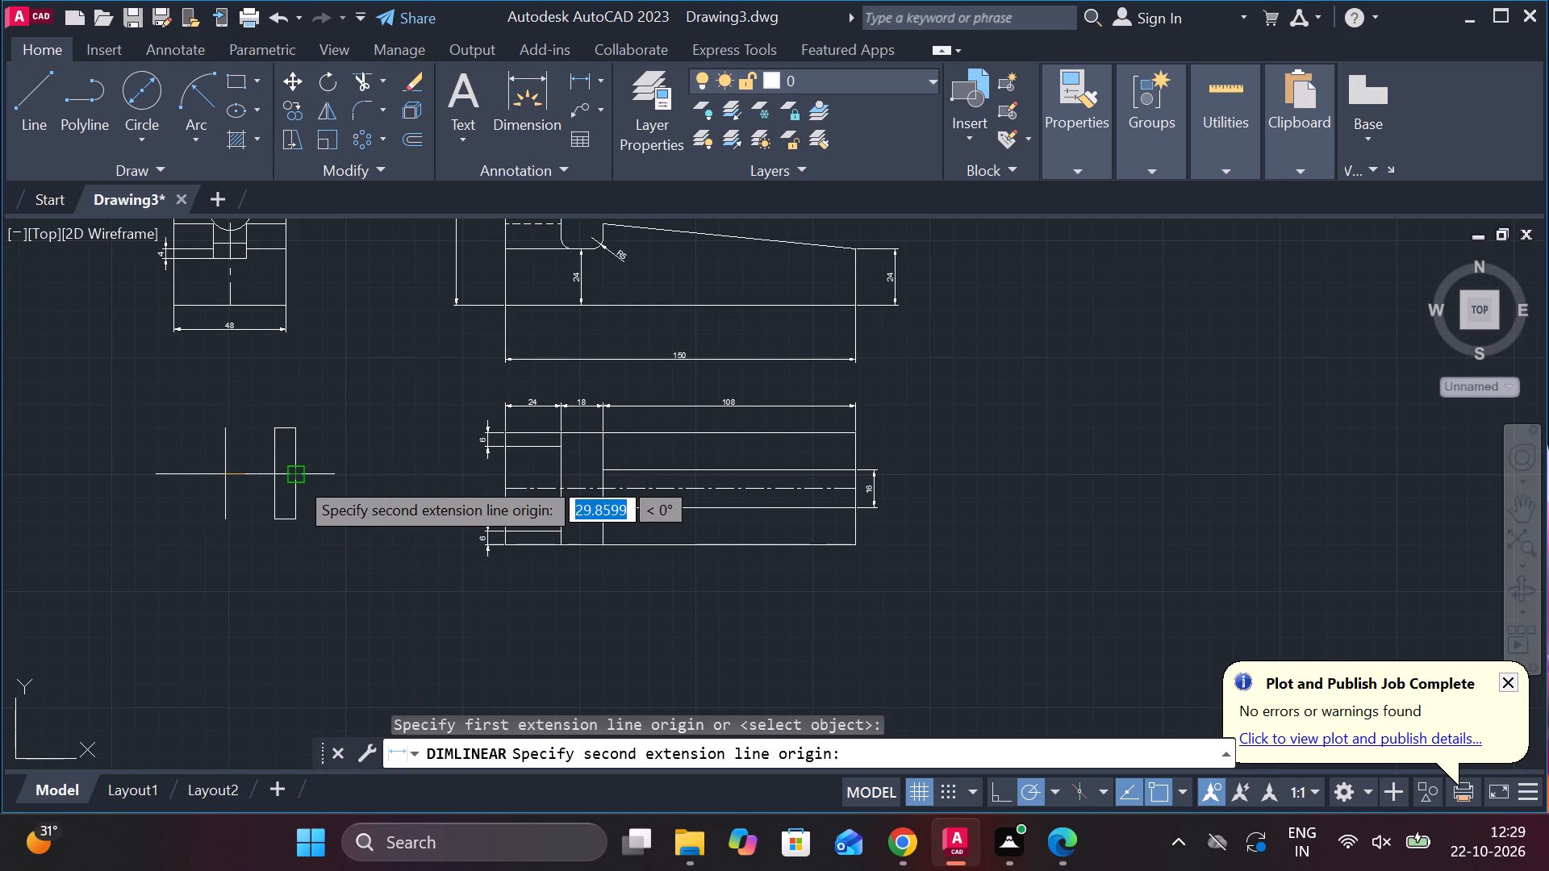
pyautogui.click(296, 477)
pyautogui.scroll(3, 298, 377)
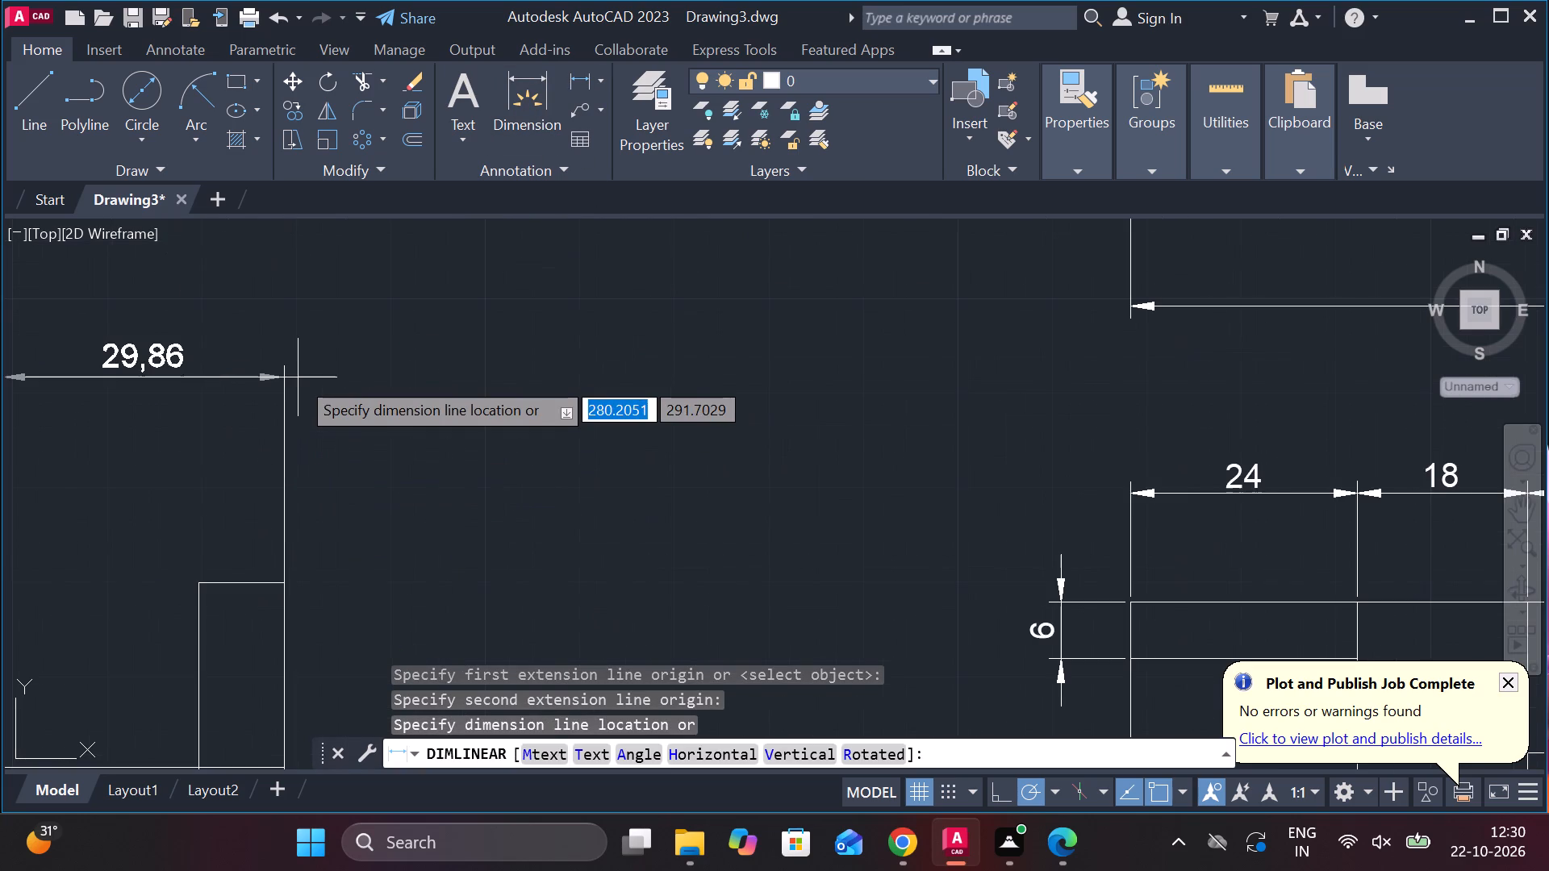
pyautogui.scroll(-2, 298, 377)
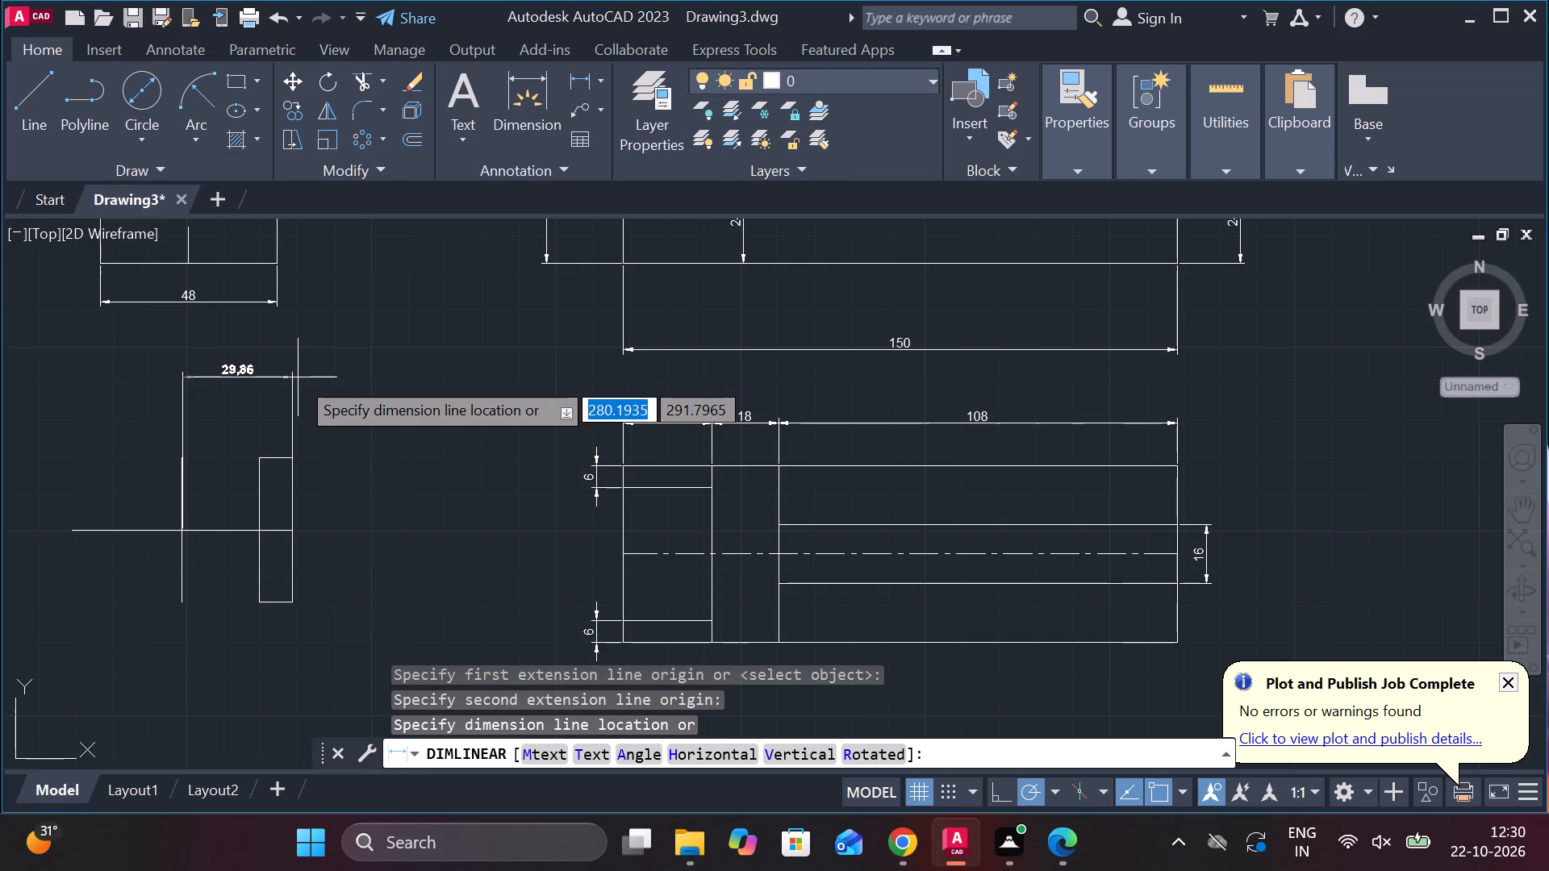
pyautogui.press('Escape')
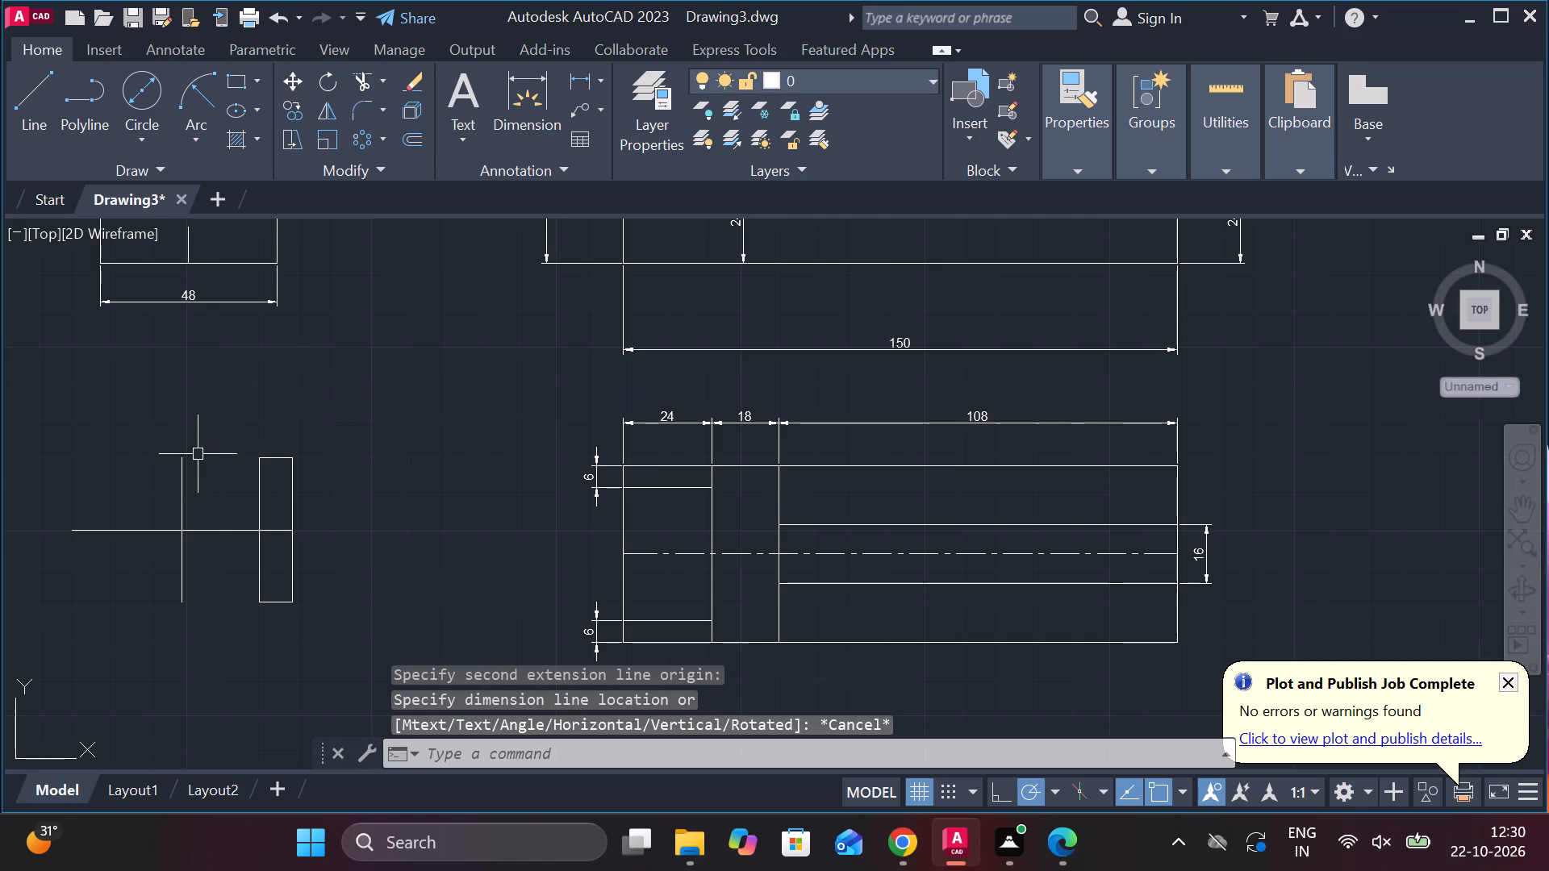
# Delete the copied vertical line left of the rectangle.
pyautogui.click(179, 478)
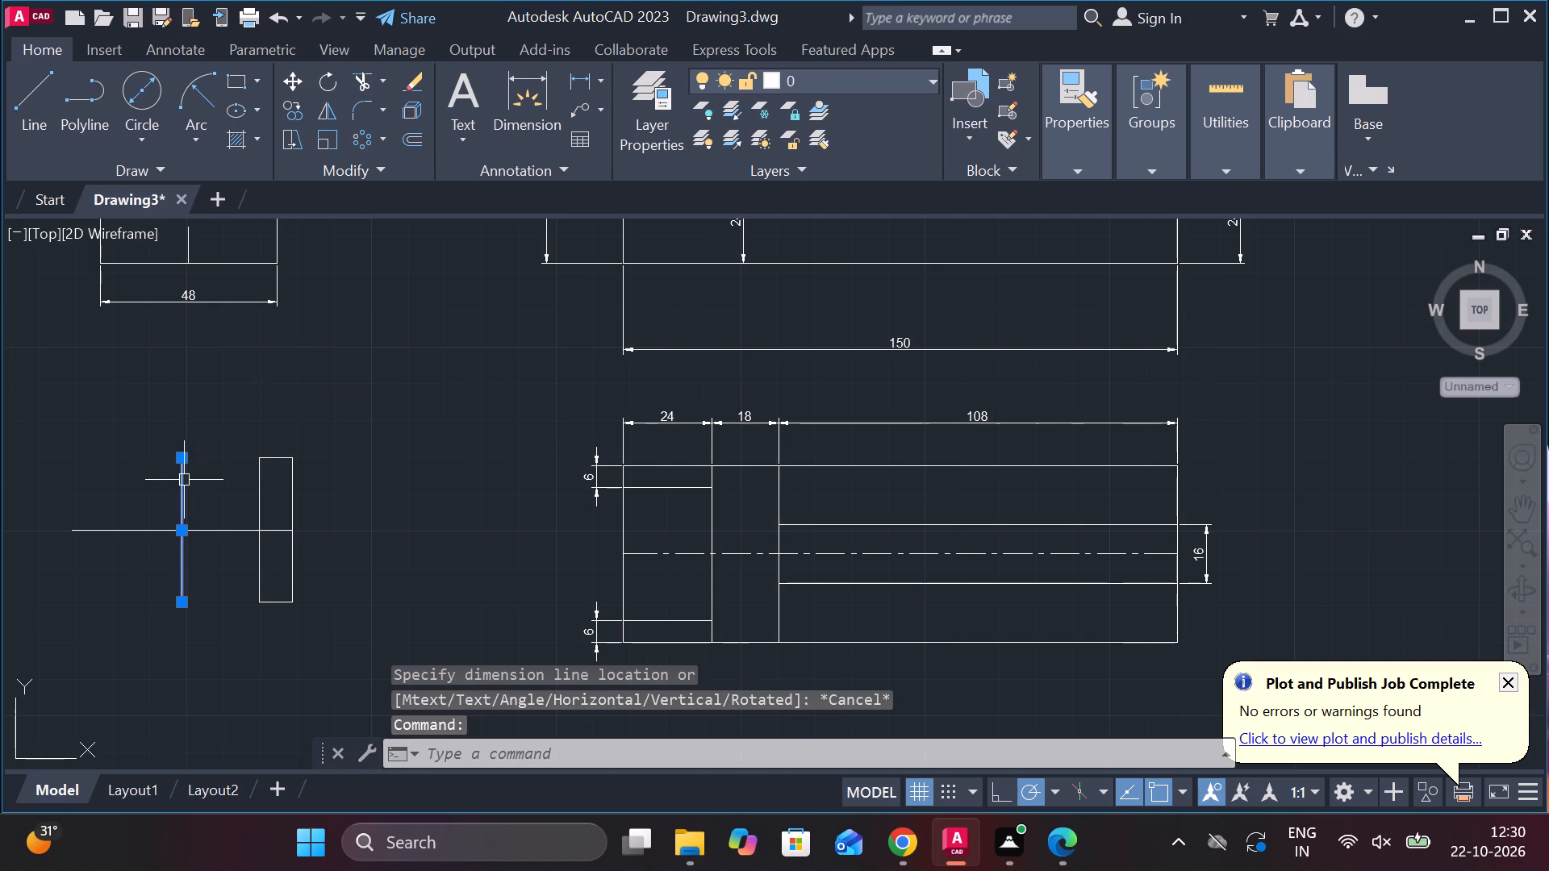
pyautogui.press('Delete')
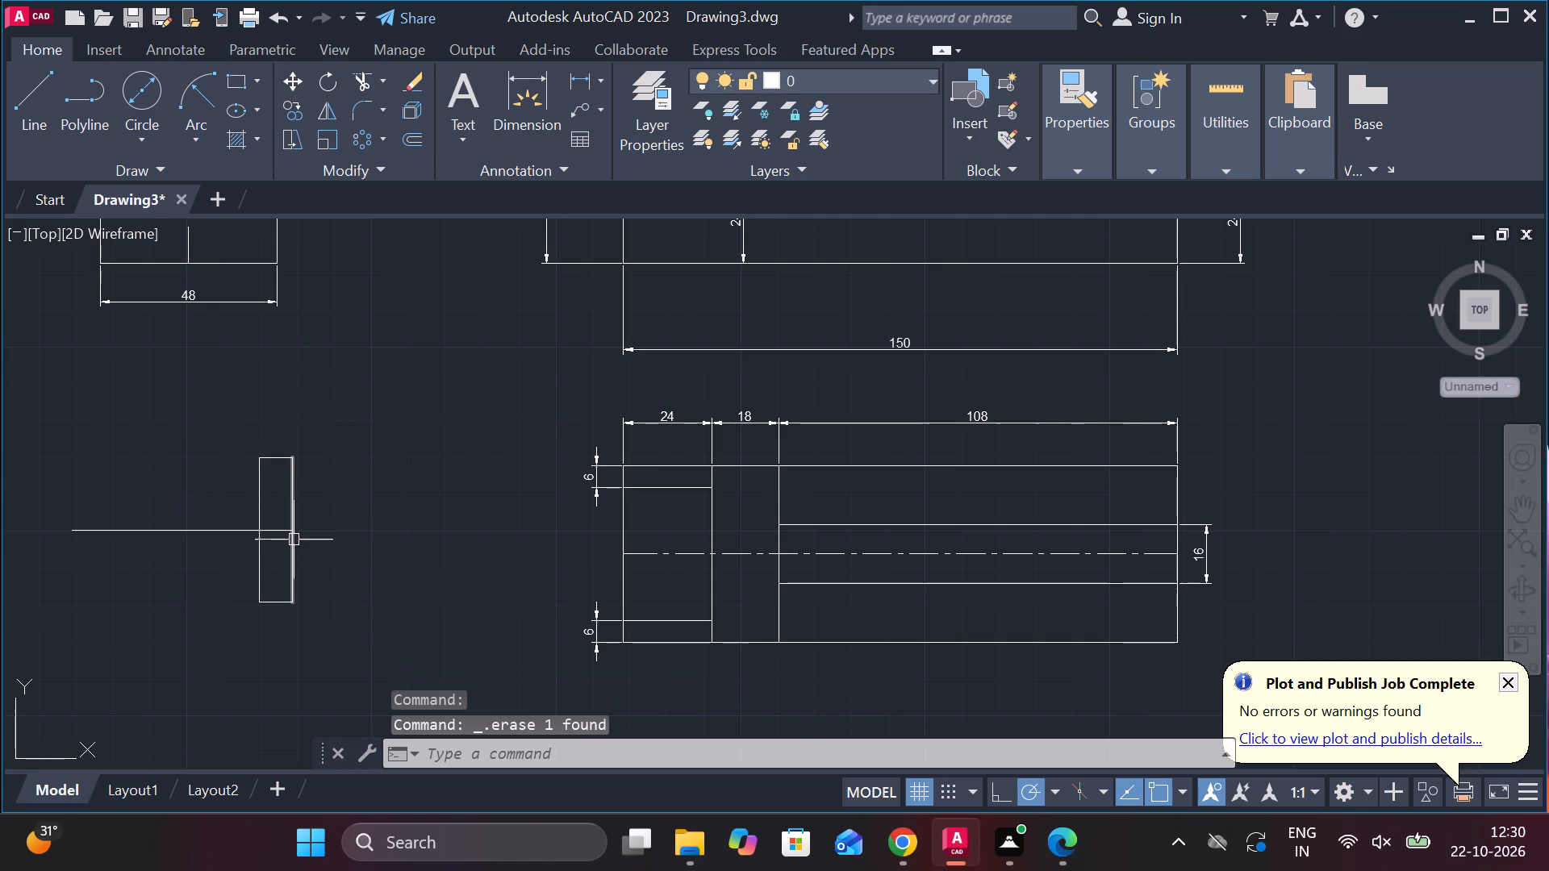
# Copy the rectangle's right-hand vertical line from its midpoint 30 to the left along the horizontal line.
pyautogui.click(294, 540)
pyautogui.click(286, 118)
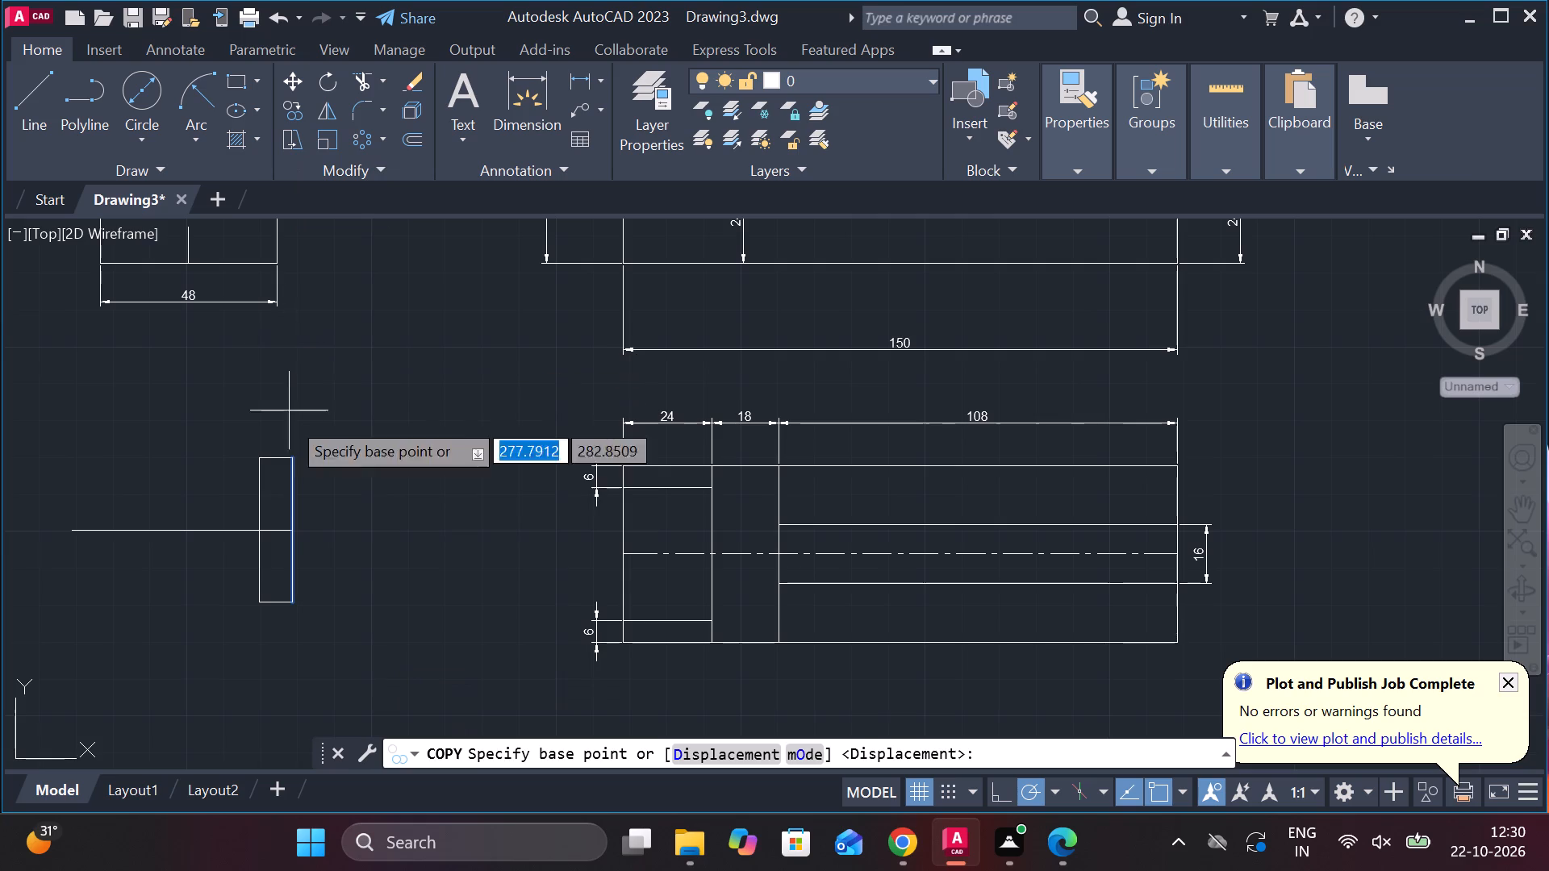
pyautogui.click(291, 530)
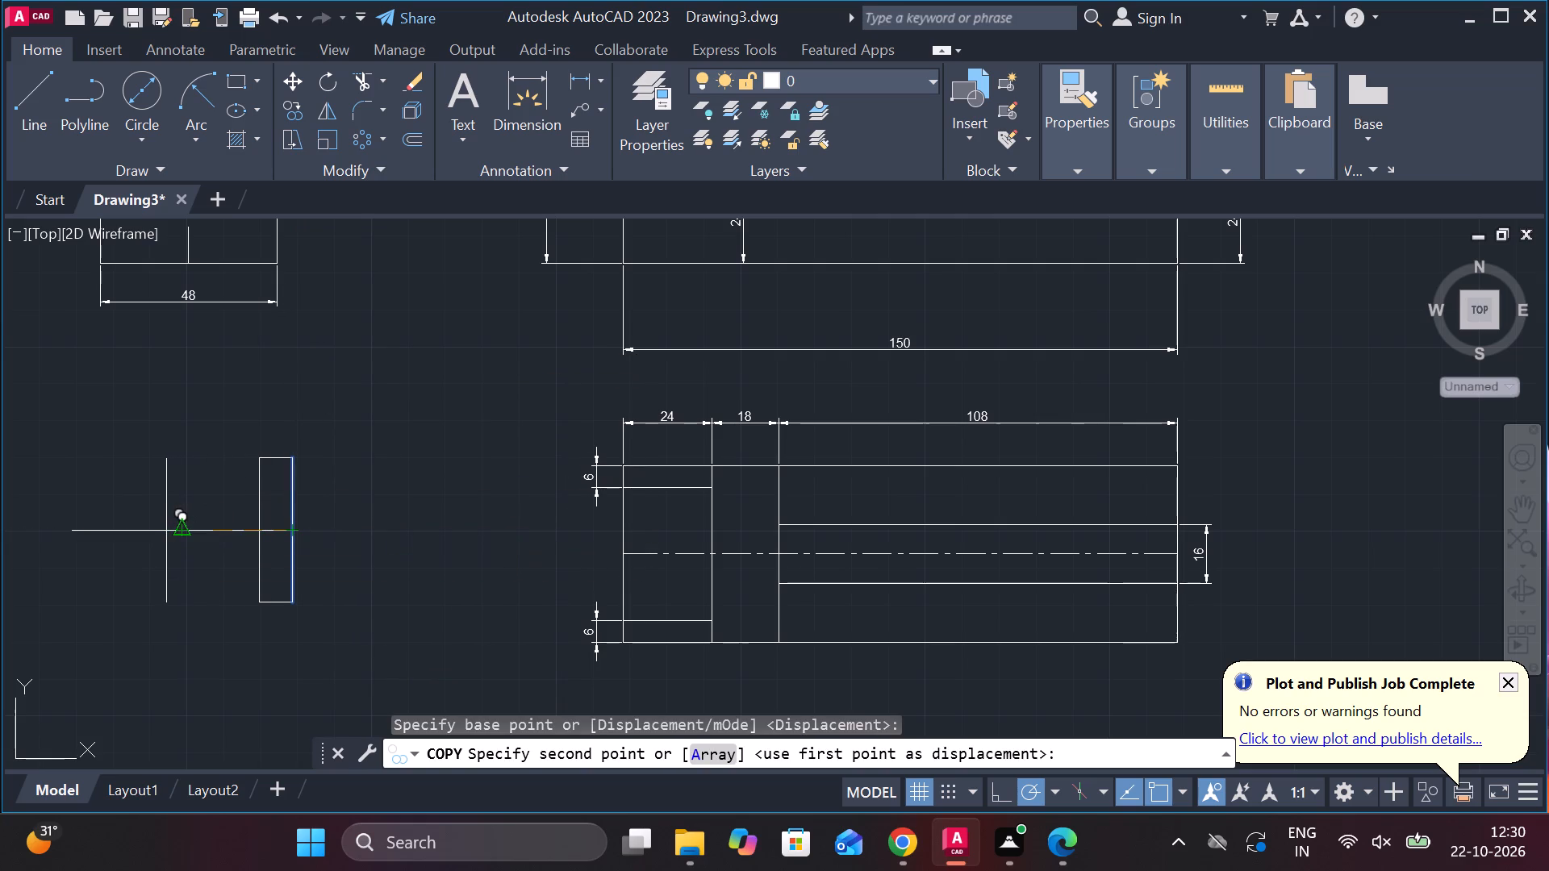
pyautogui.write('30')
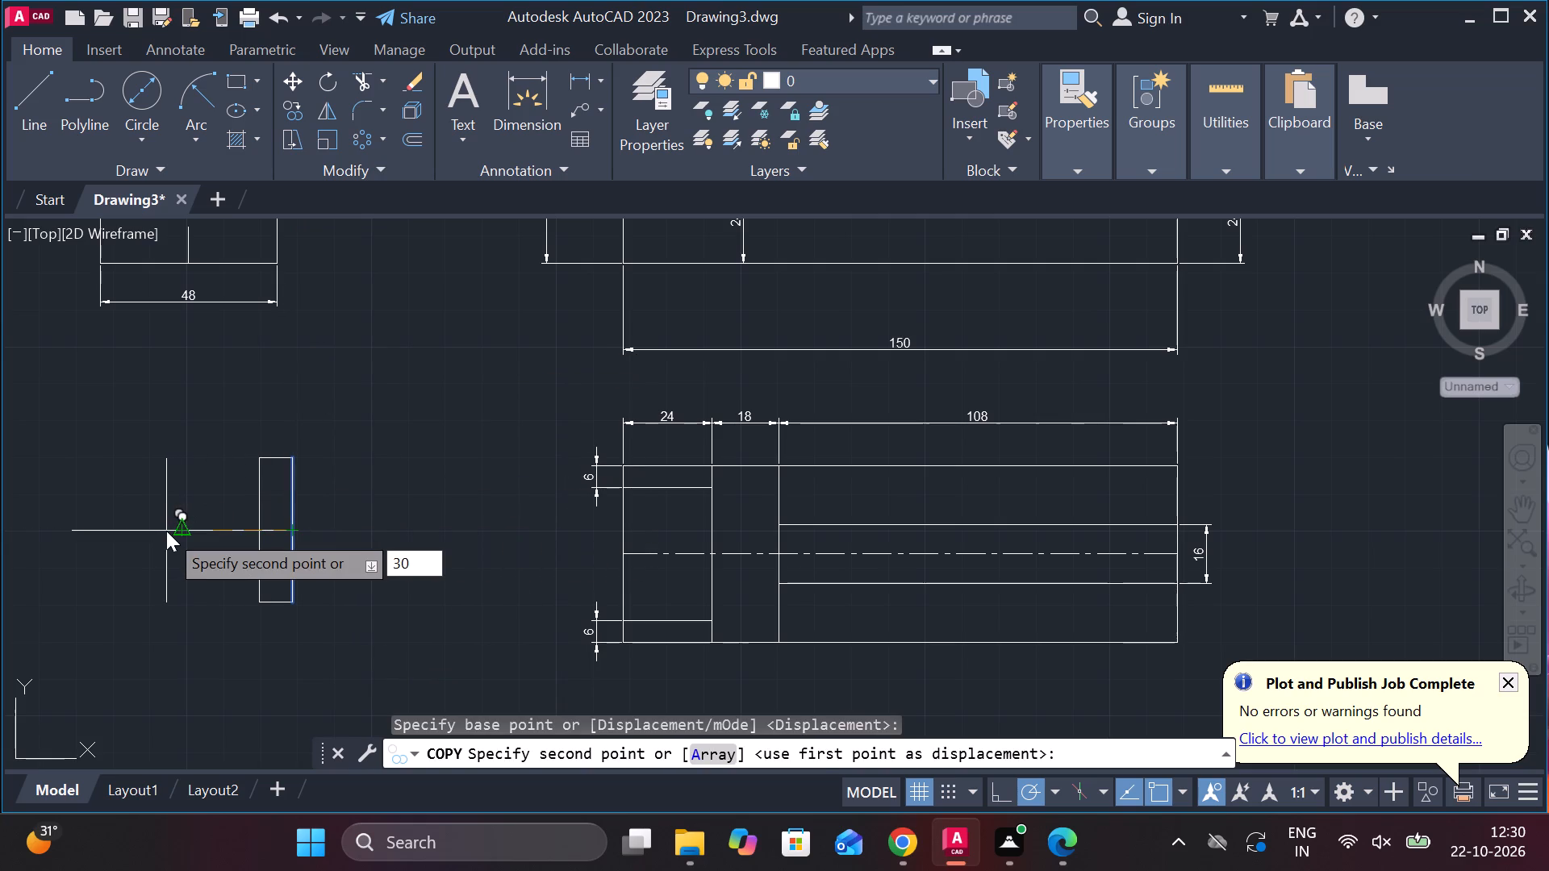
pyautogui.press('Return')
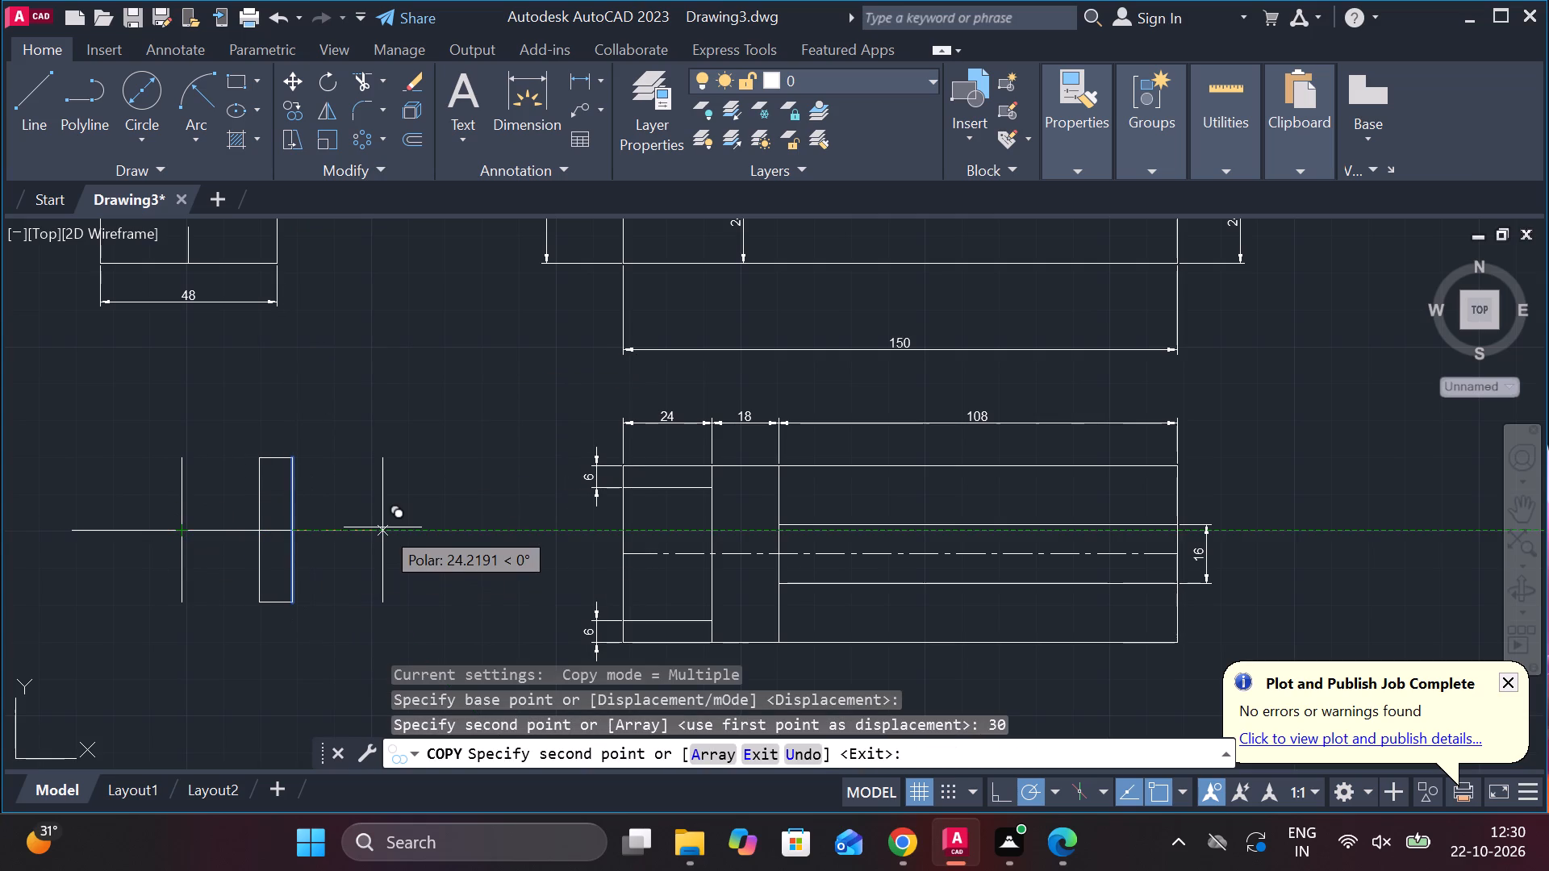
pyautogui.press('Escape')
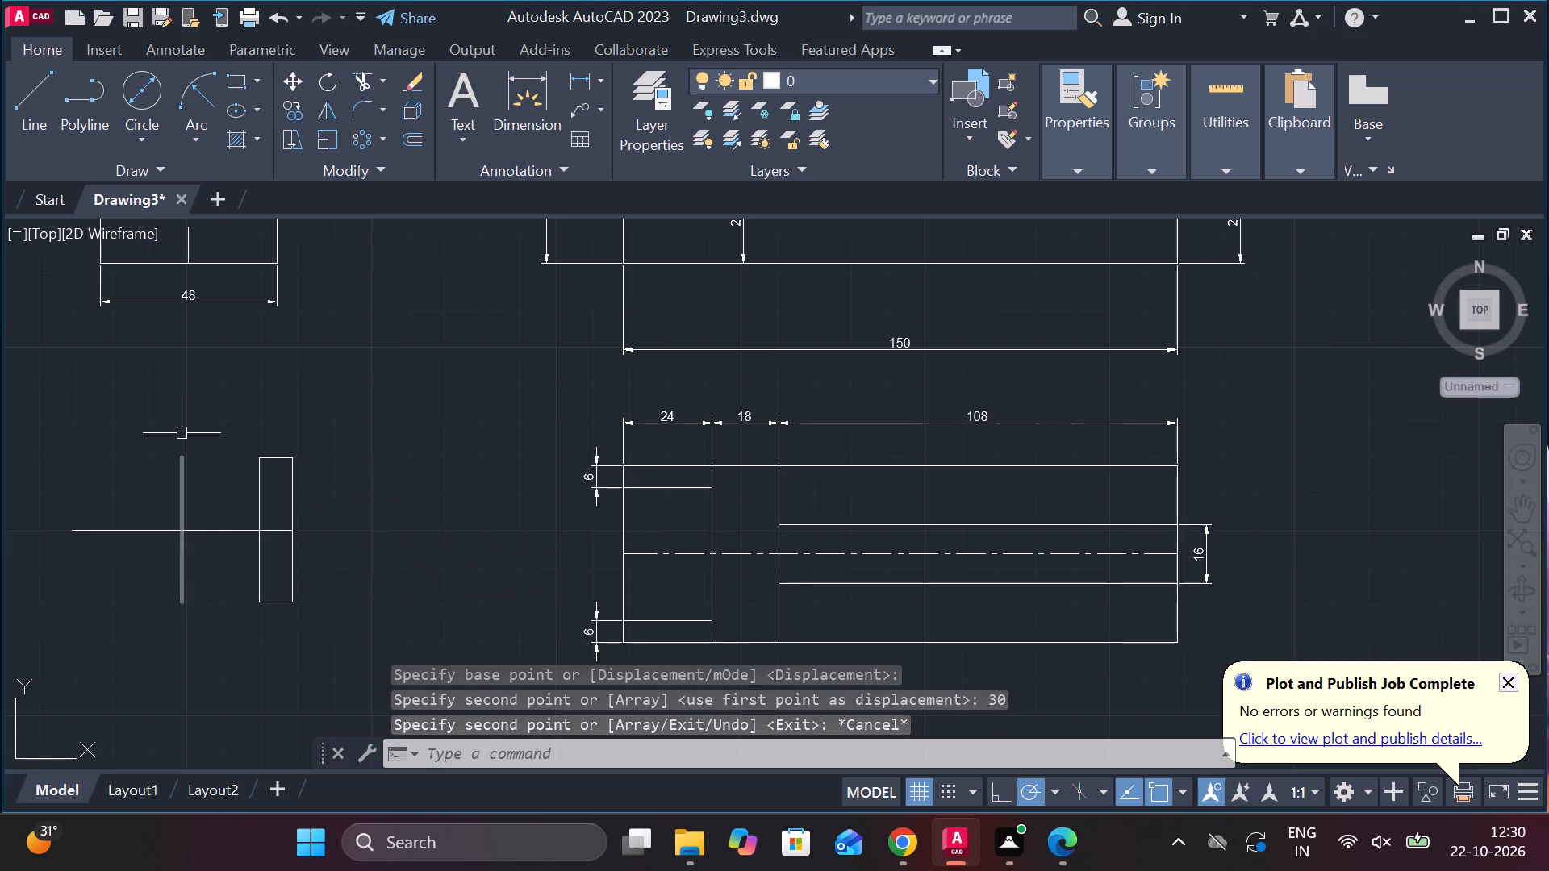
# Trim away the part of the copied vertical line above the horizontal line.
pyautogui.click(367, 76)
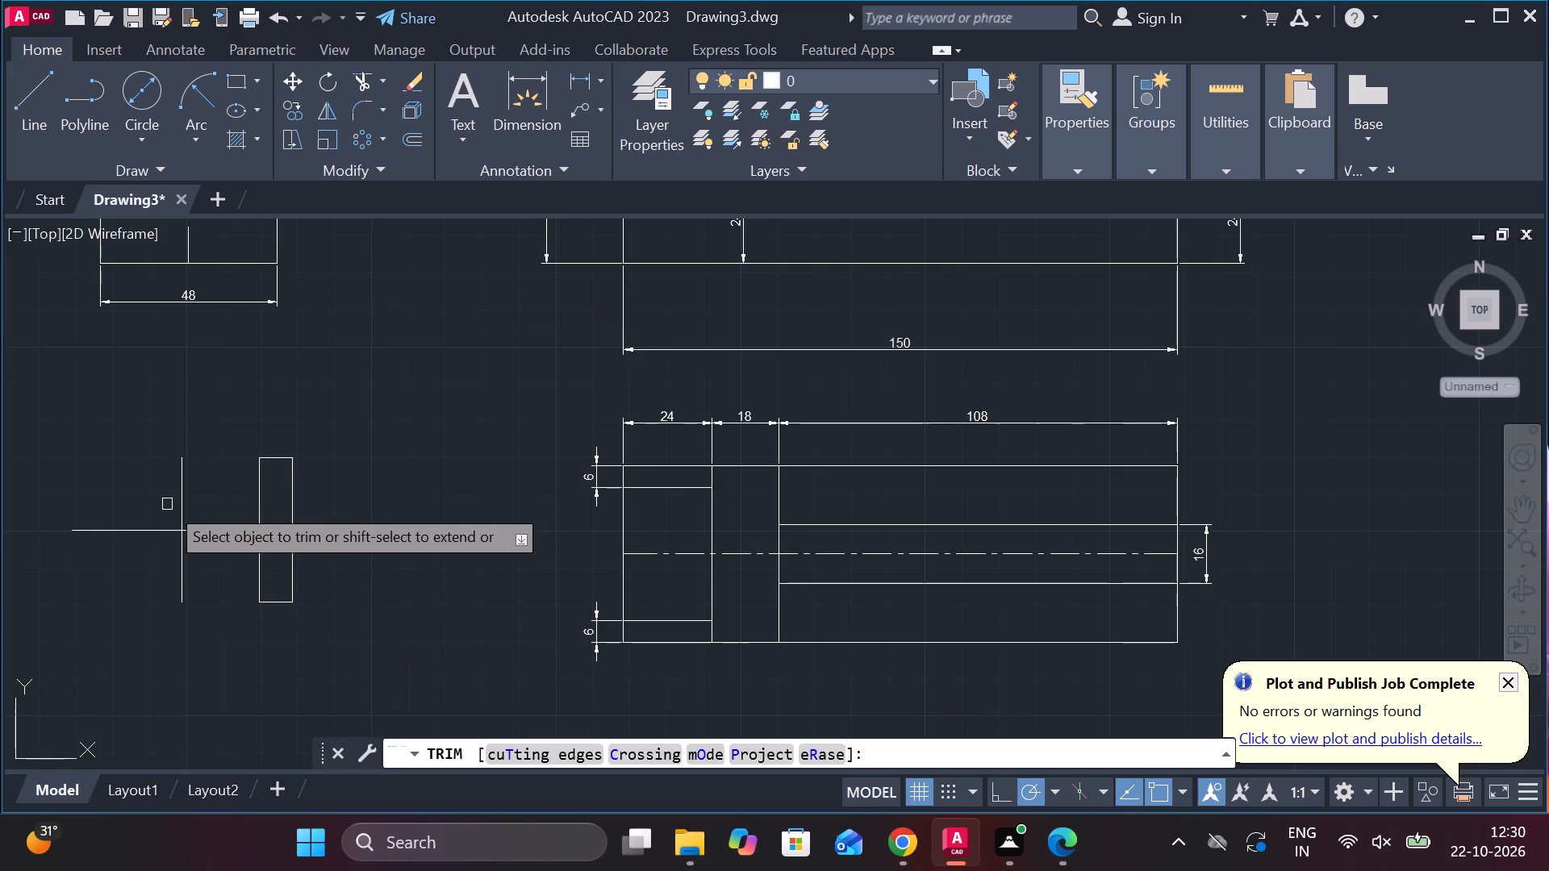
pyautogui.click(185, 498)
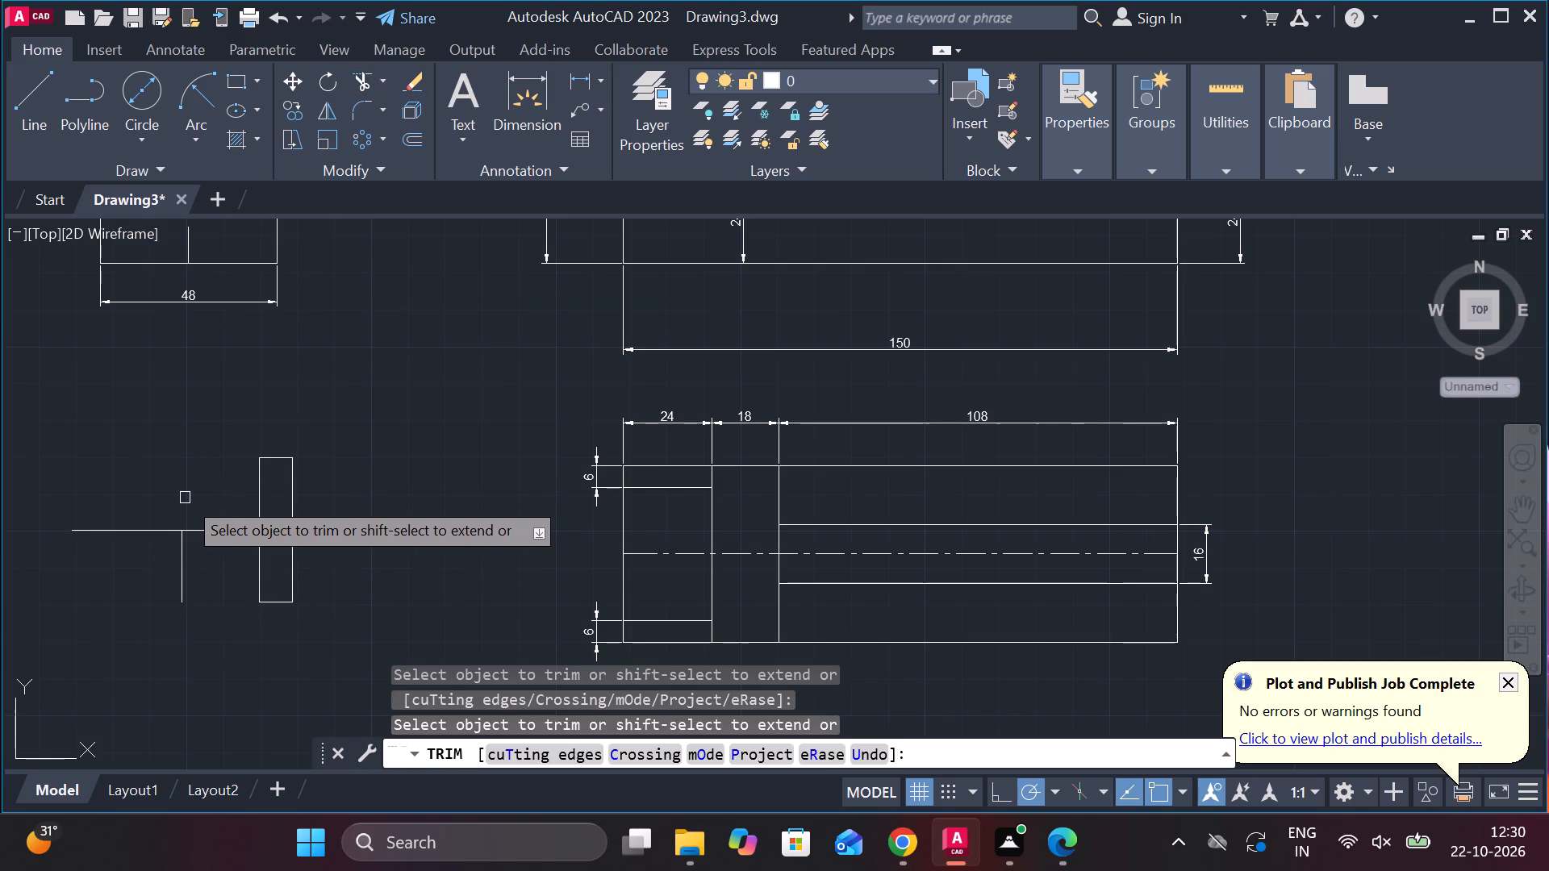
pyautogui.press('Escape')
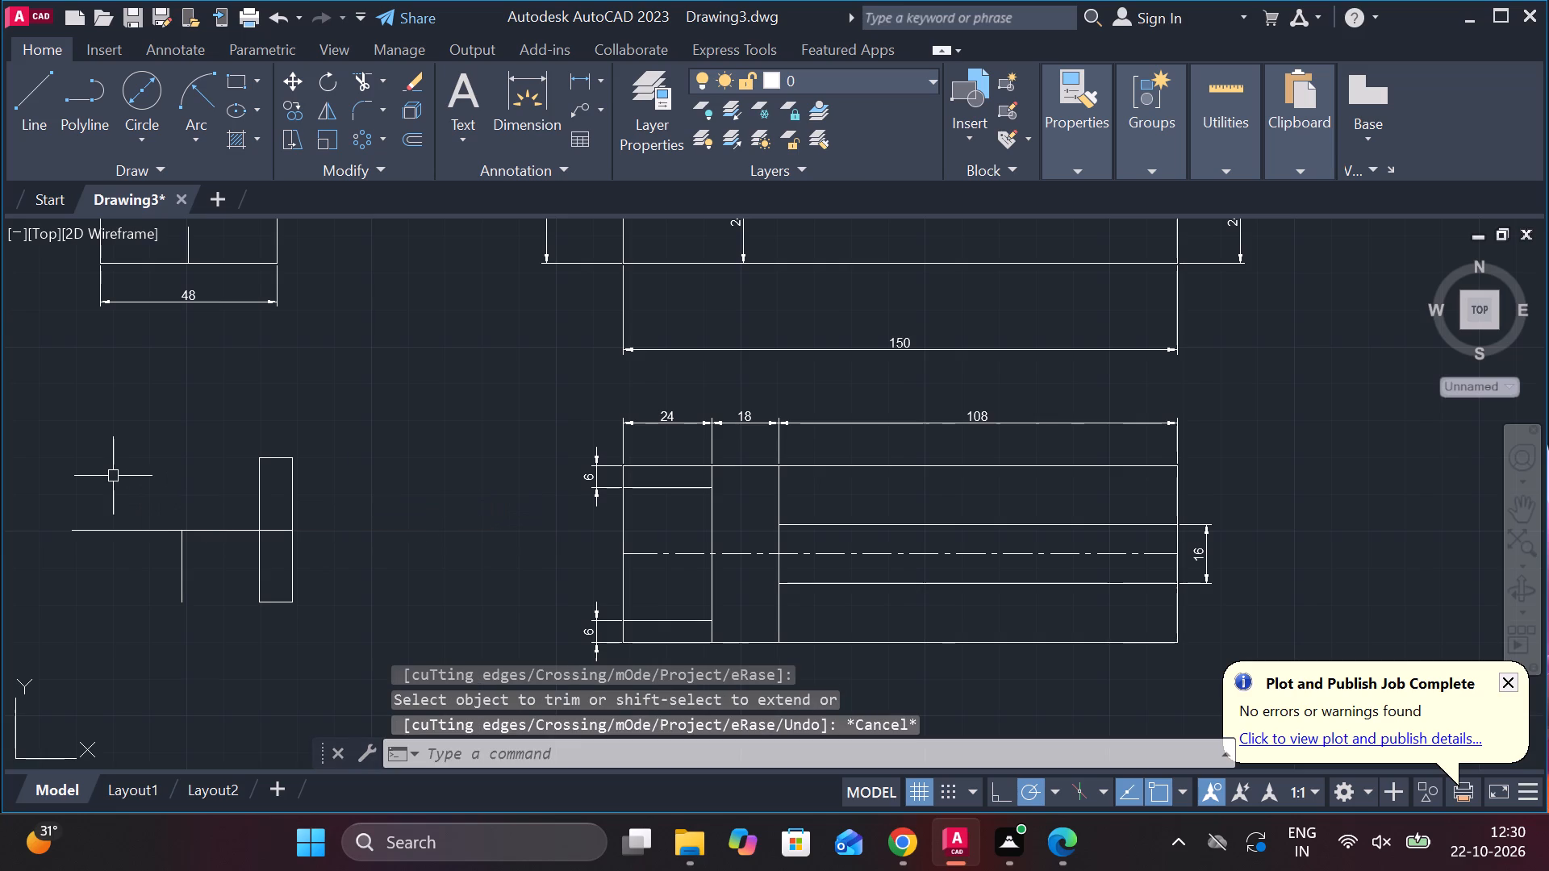
# Draw connected lines from the copied line's crossing with the horizontal line: 21 up, across level with the rectangle's right side, down to its top-right corner.
pyautogui.click(26, 134)
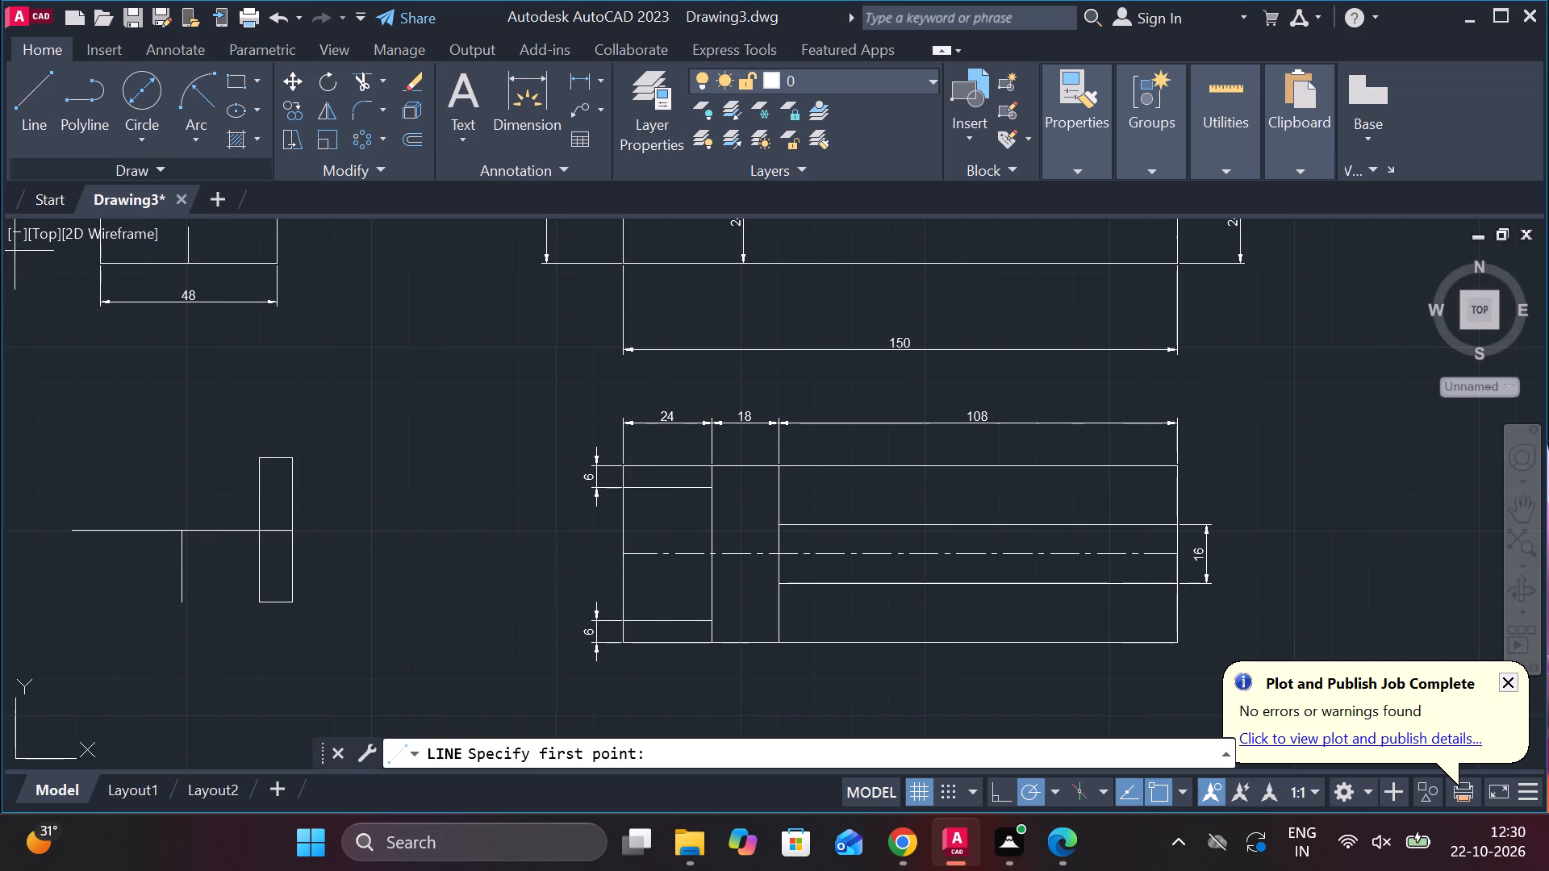
pyautogui.click(188, 527)
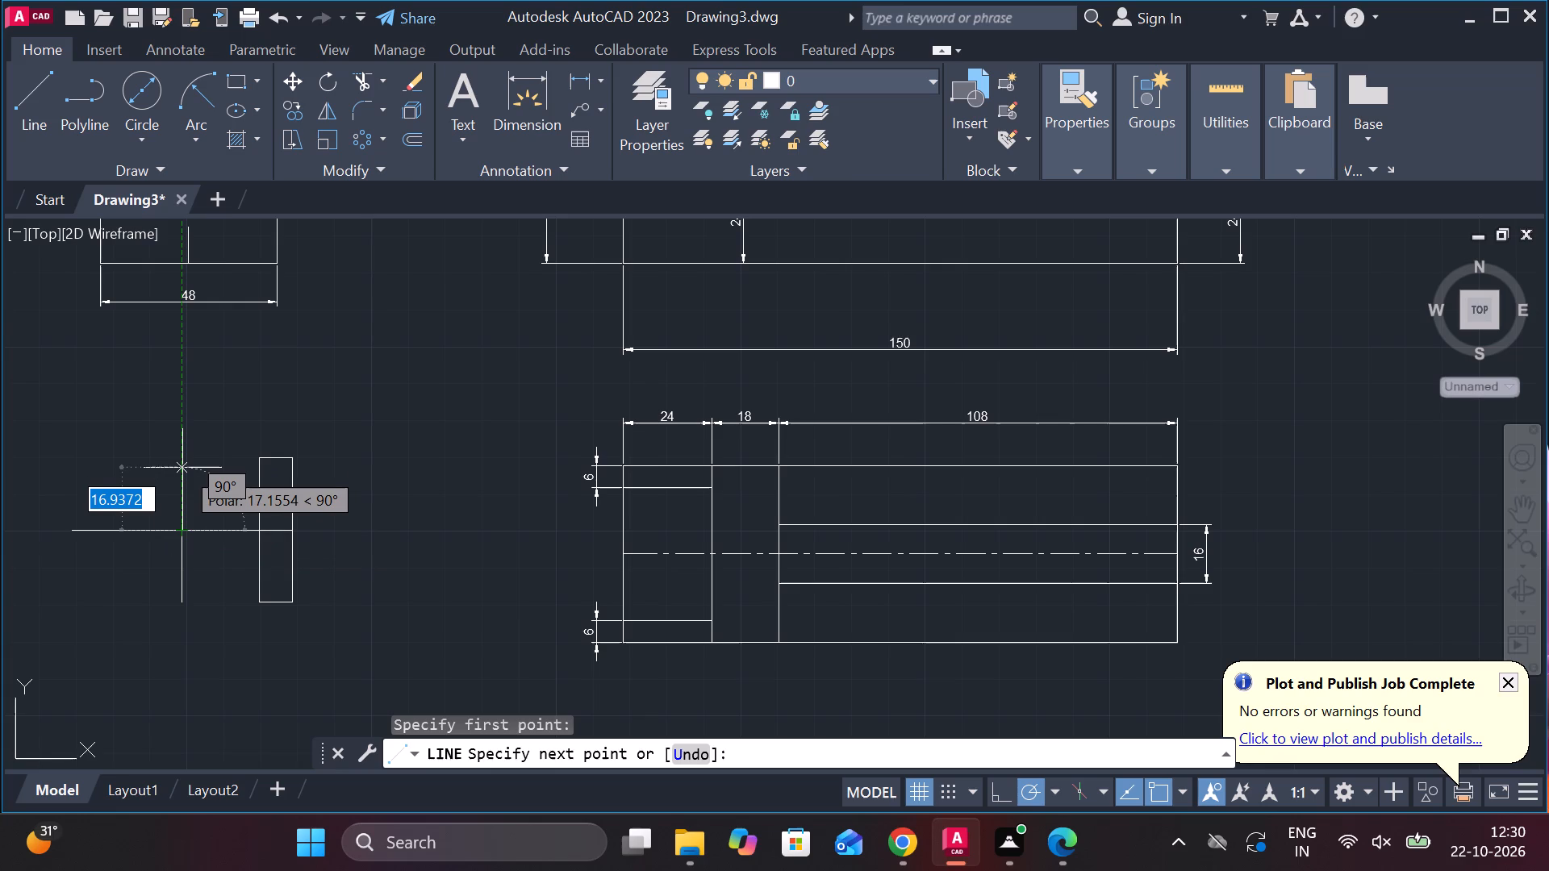
pyautogui.write('21')
pyautogui.press('Return')
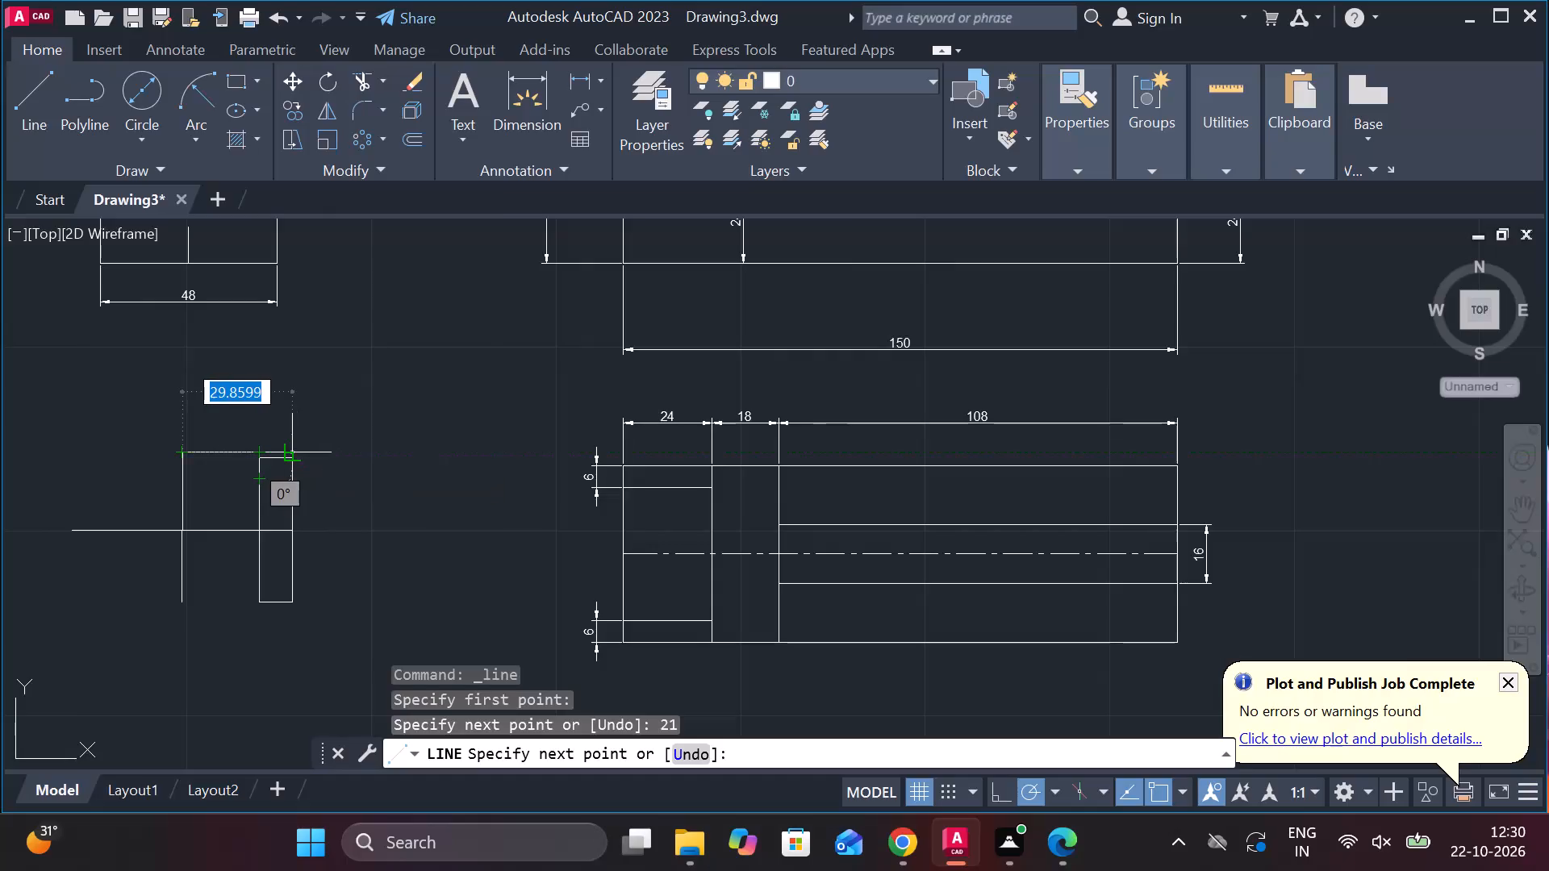
pyautogui.scroll(3, 292, 451)
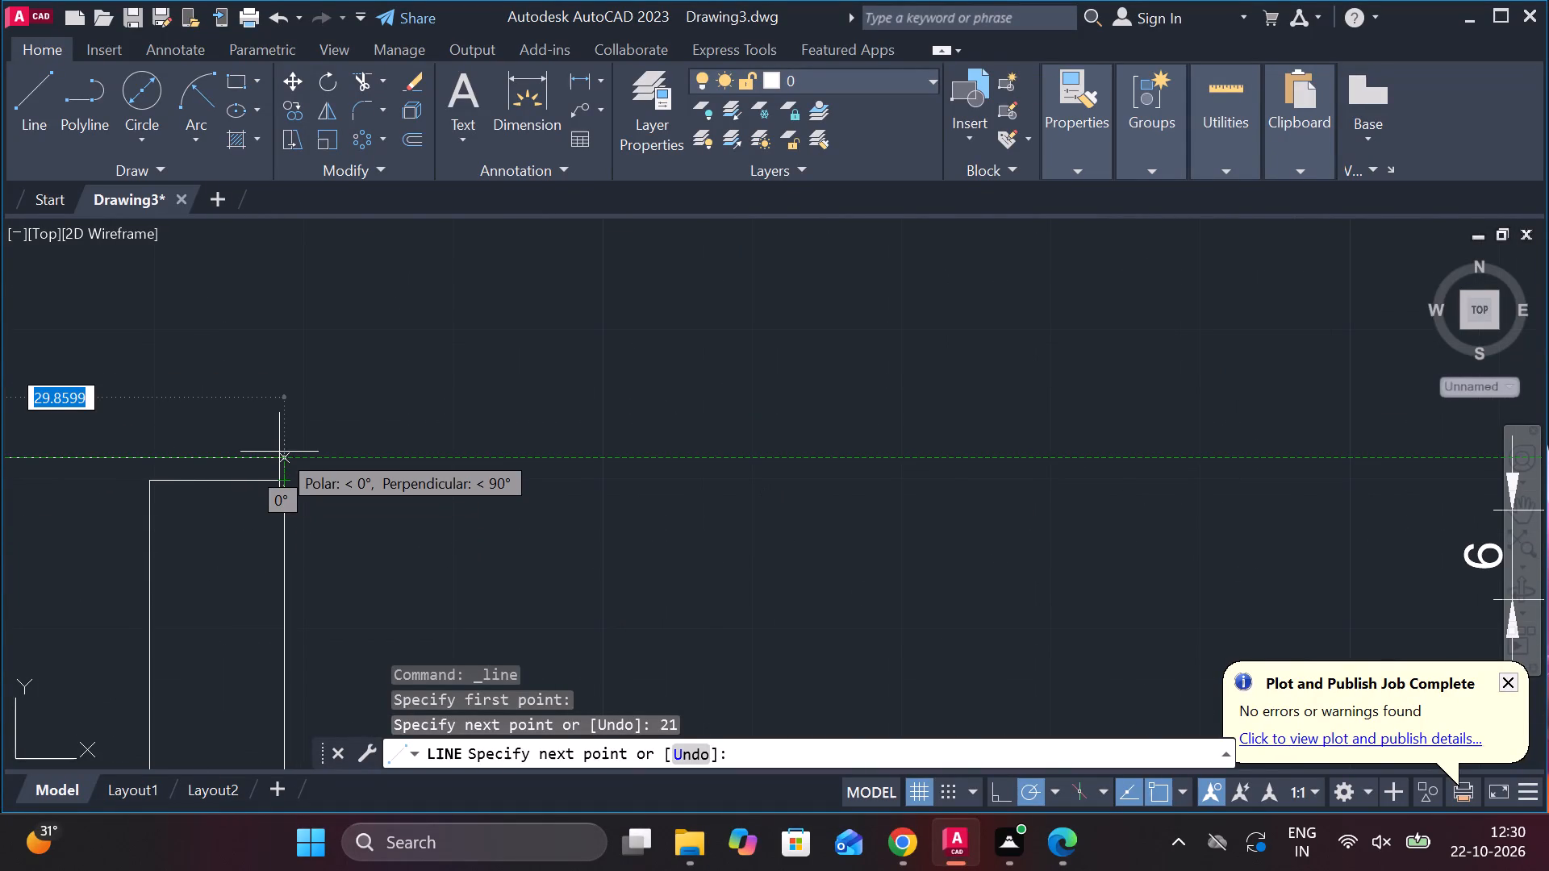
pyautogui.click(282, 460)
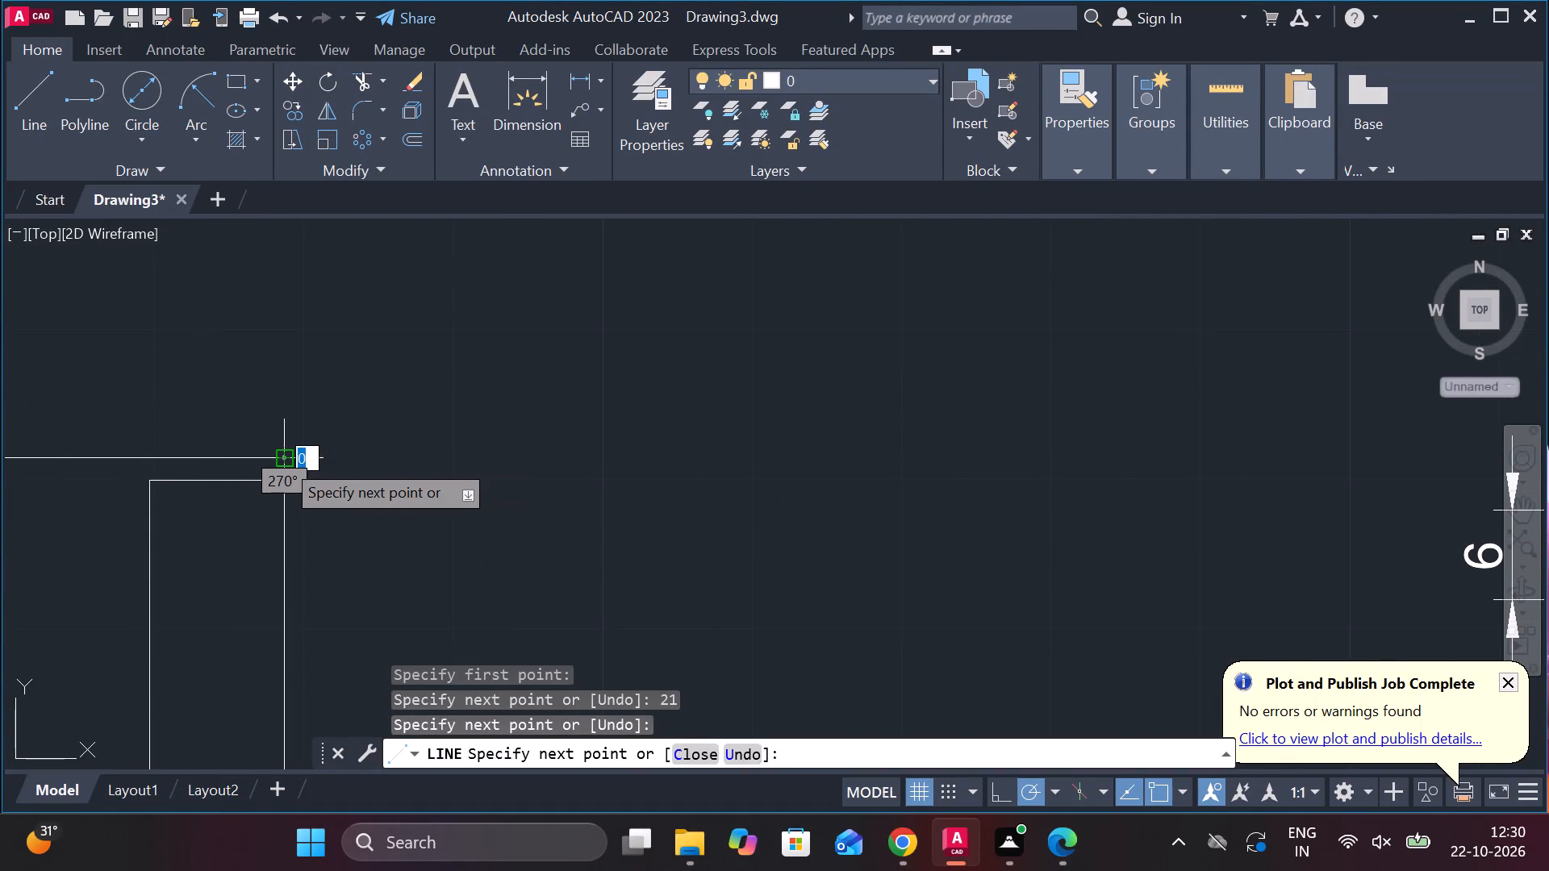
pyautogui.click(282, 480)
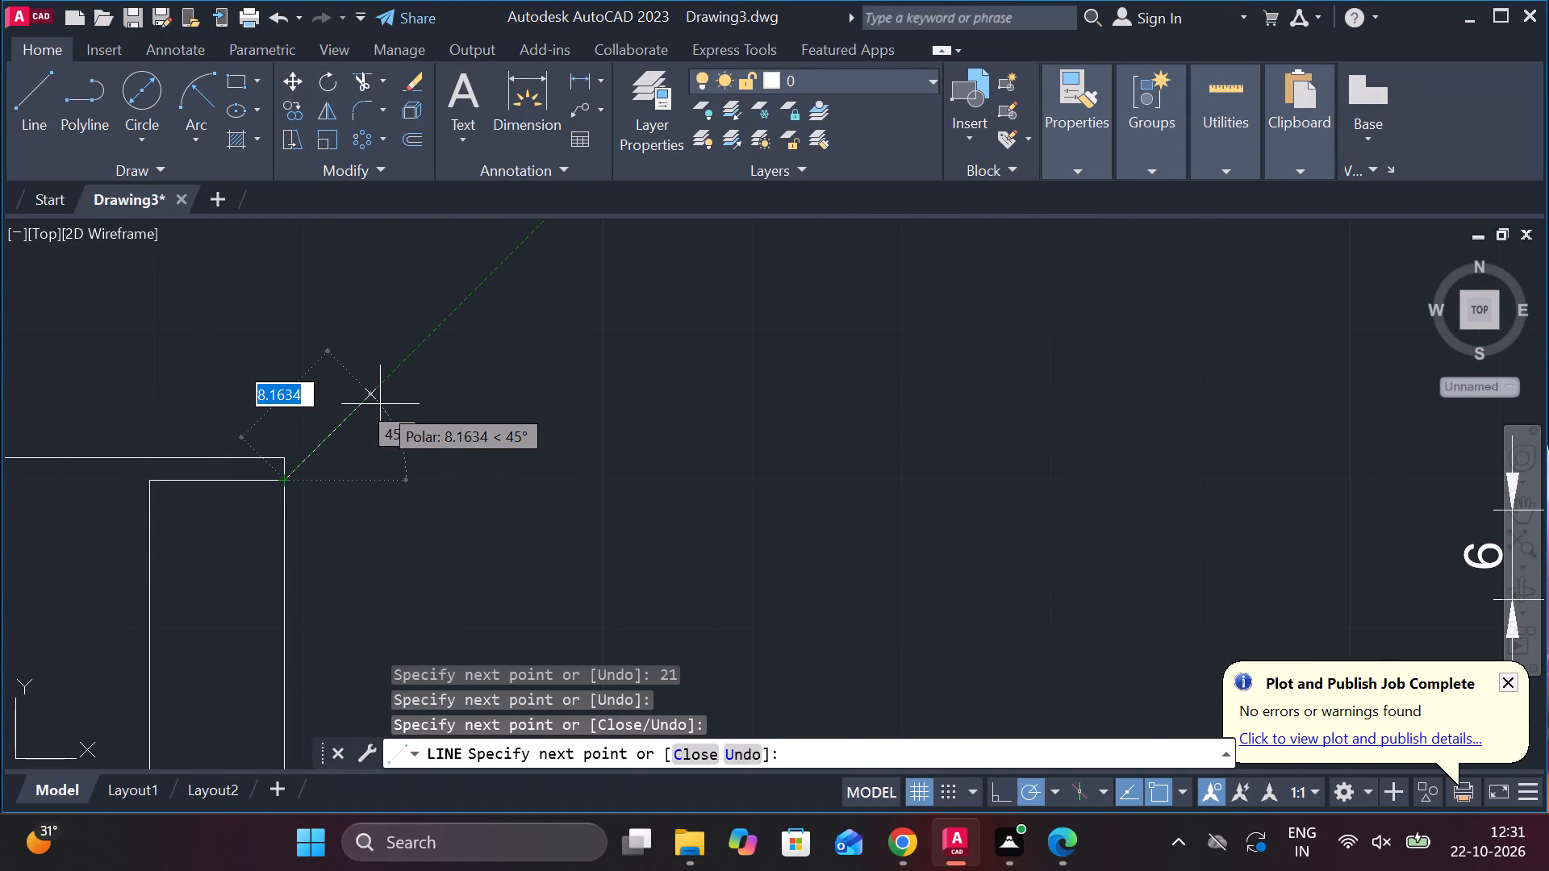
pyautogui.press('Escape')
# Delete the remaining lower half of the copied vertical line.
pyautogui.scroll(-4, 269, 416)
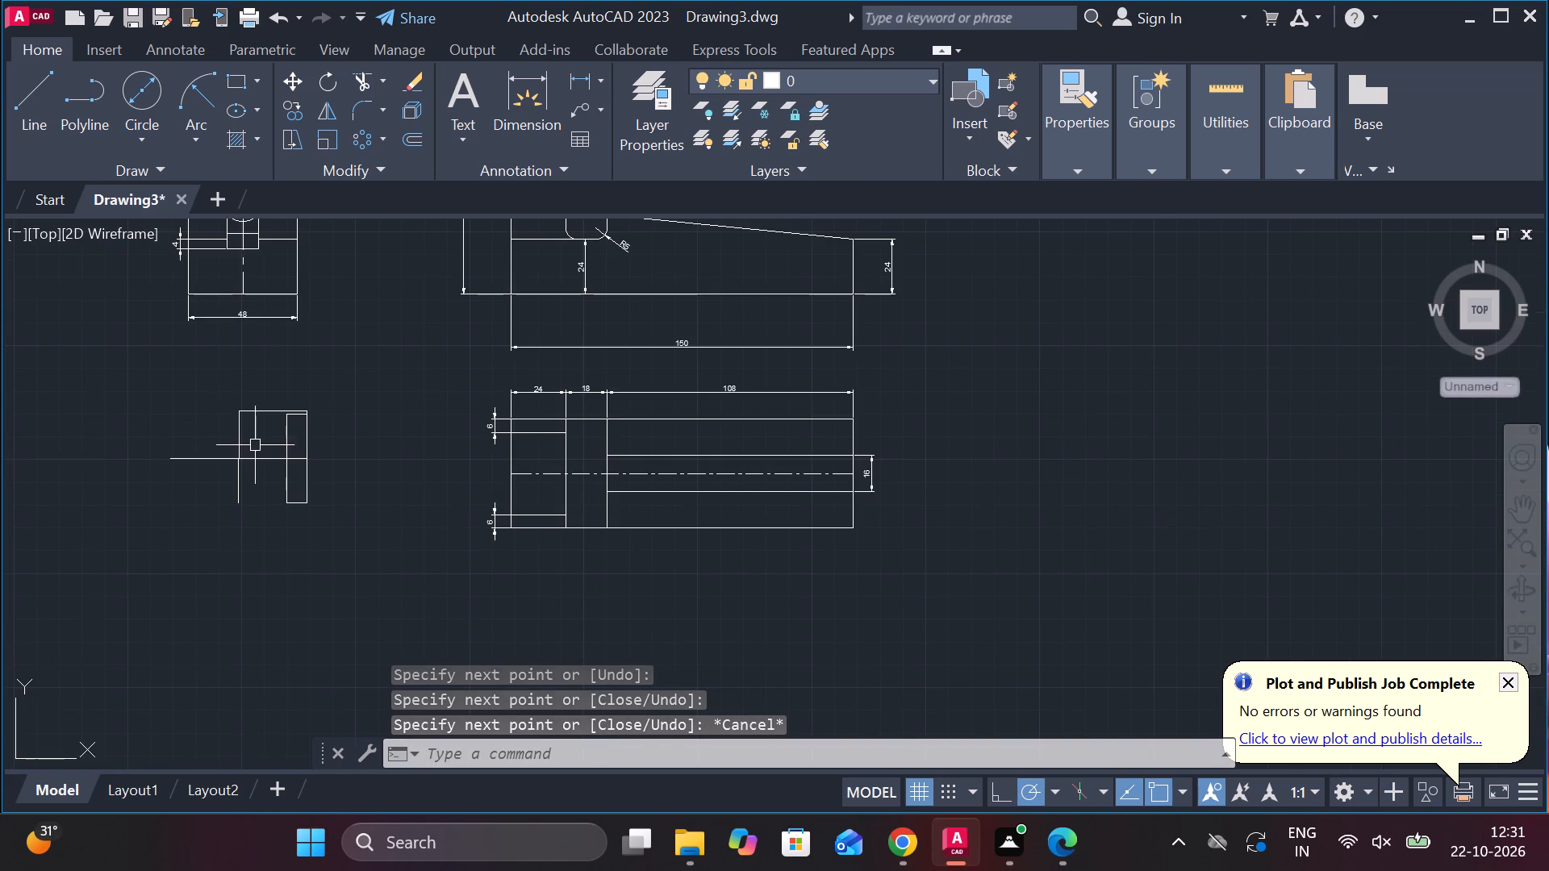
pyautogui.click(237, 485)
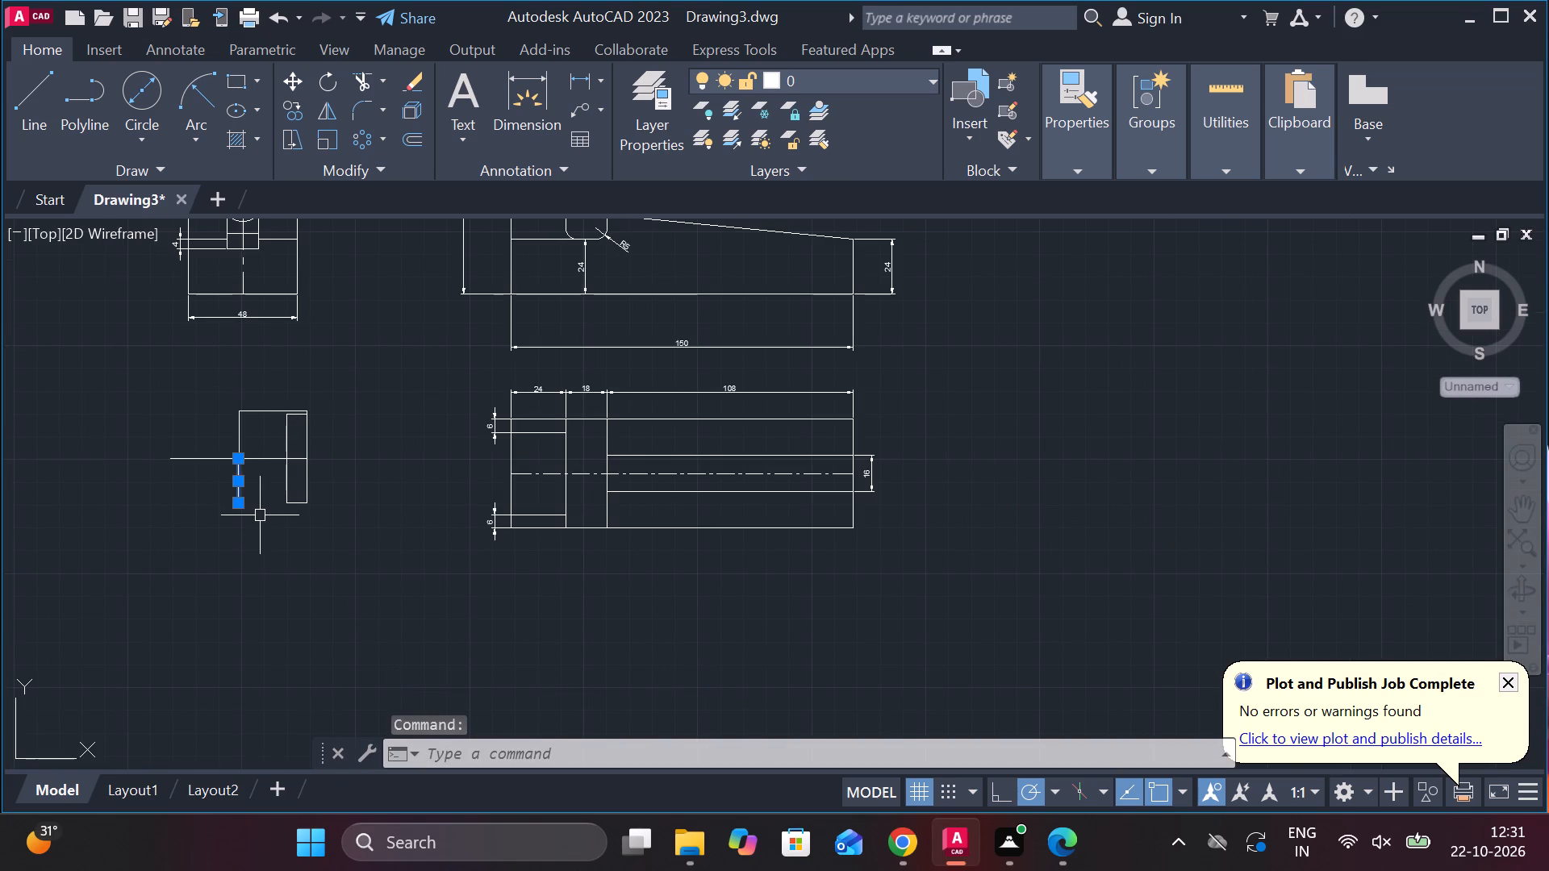
pyautogui.press('Delete')
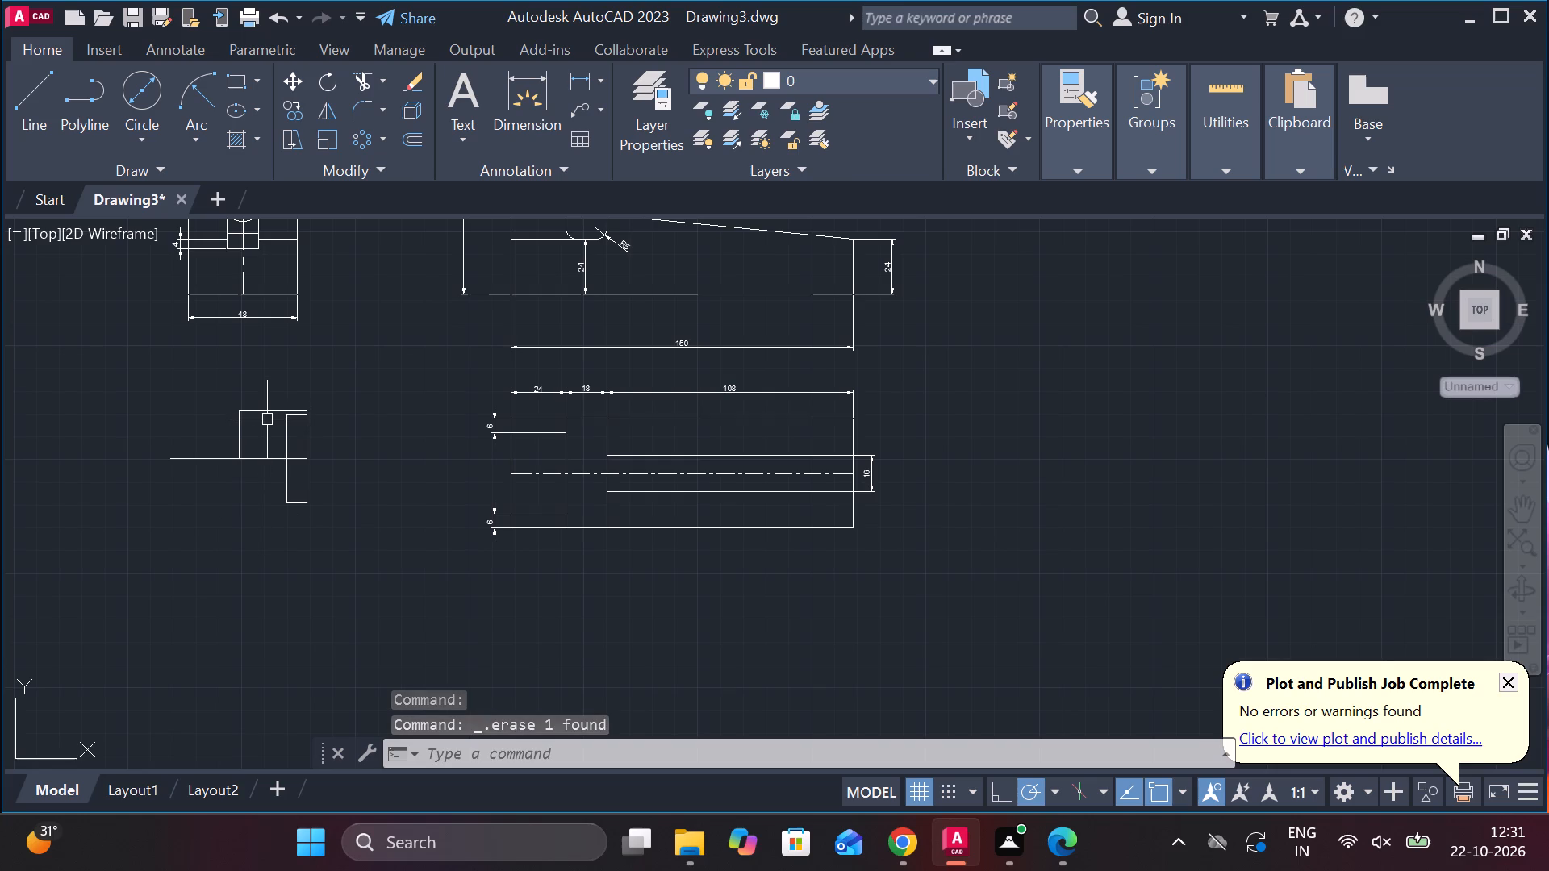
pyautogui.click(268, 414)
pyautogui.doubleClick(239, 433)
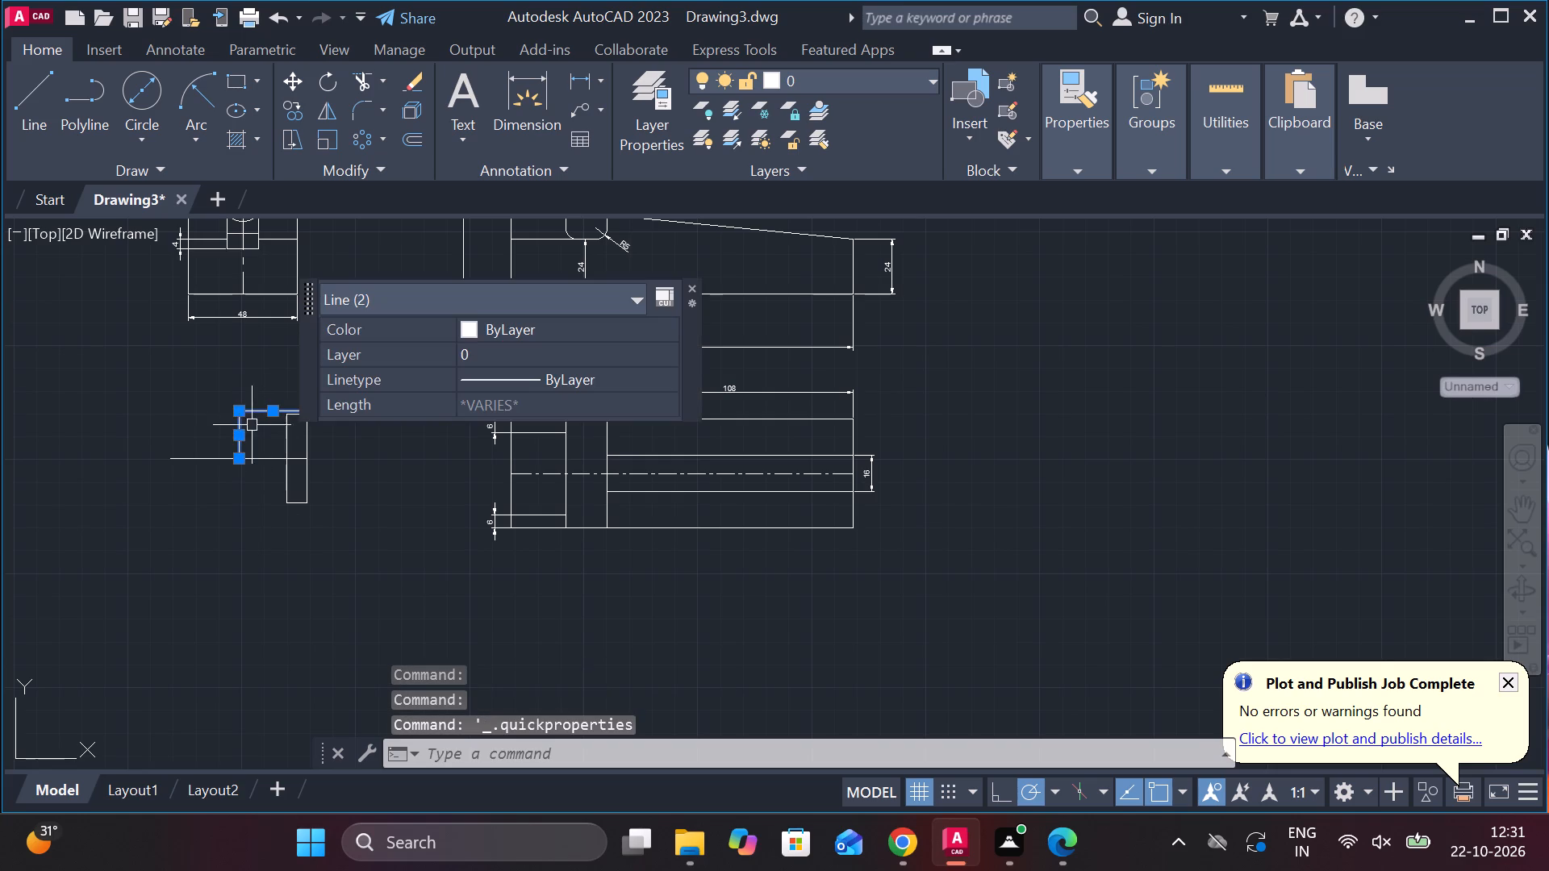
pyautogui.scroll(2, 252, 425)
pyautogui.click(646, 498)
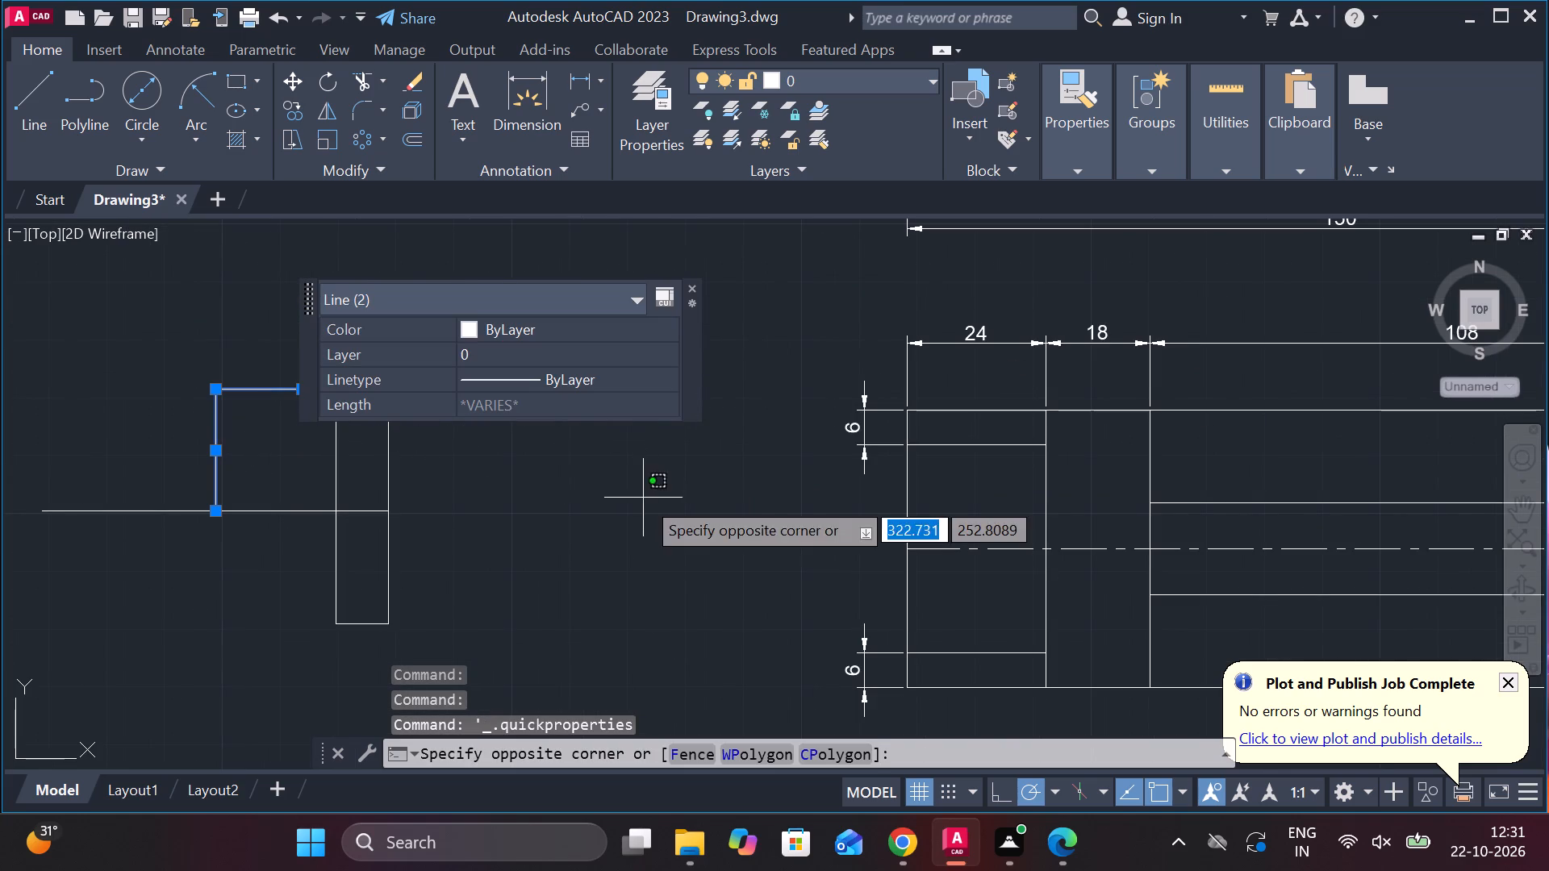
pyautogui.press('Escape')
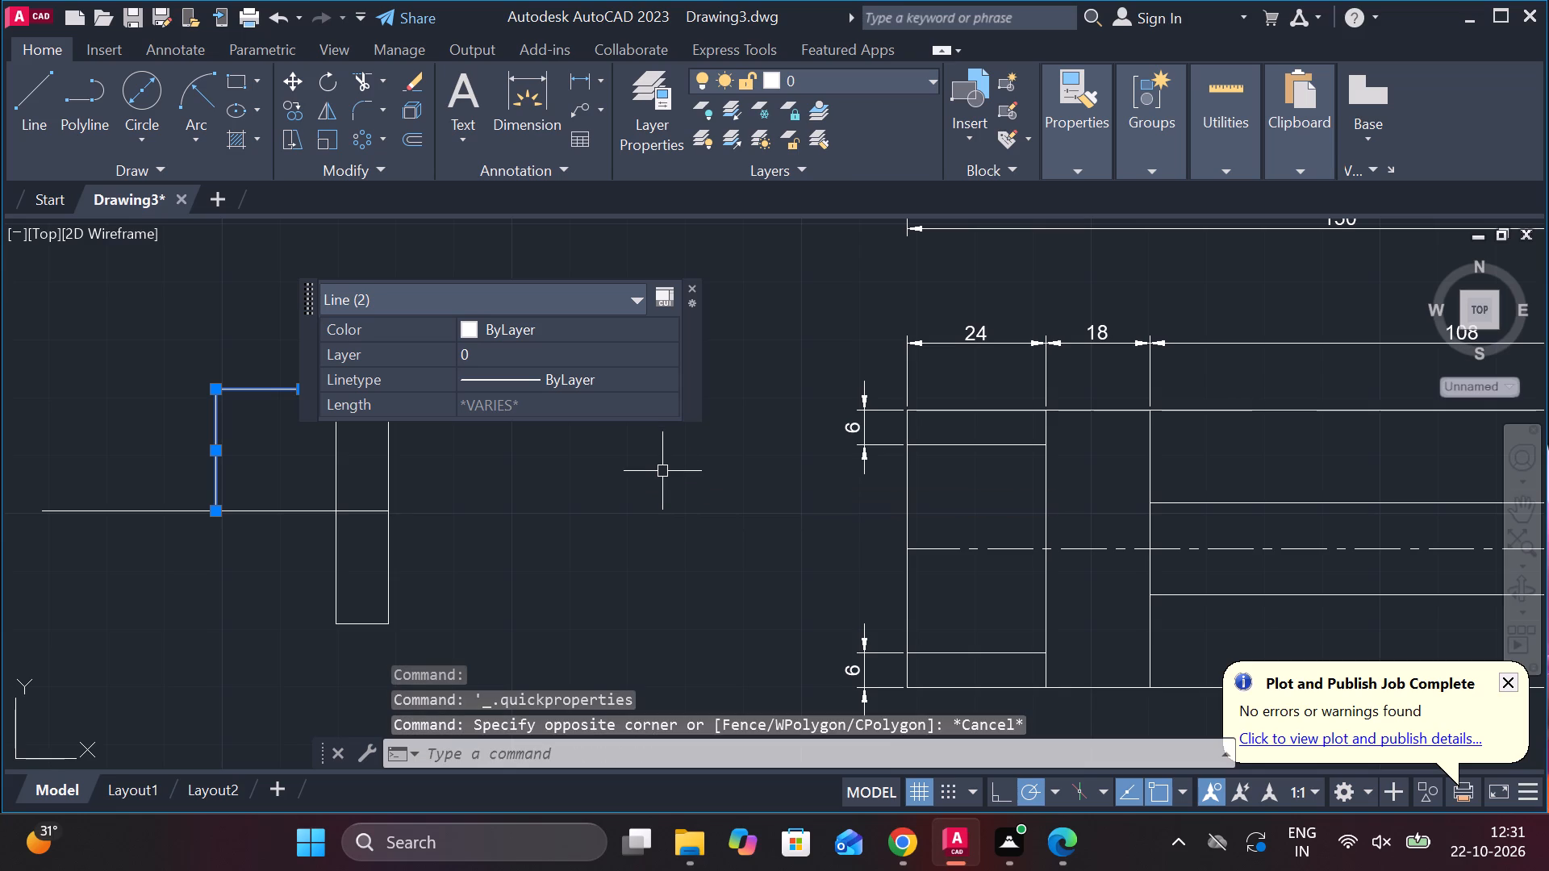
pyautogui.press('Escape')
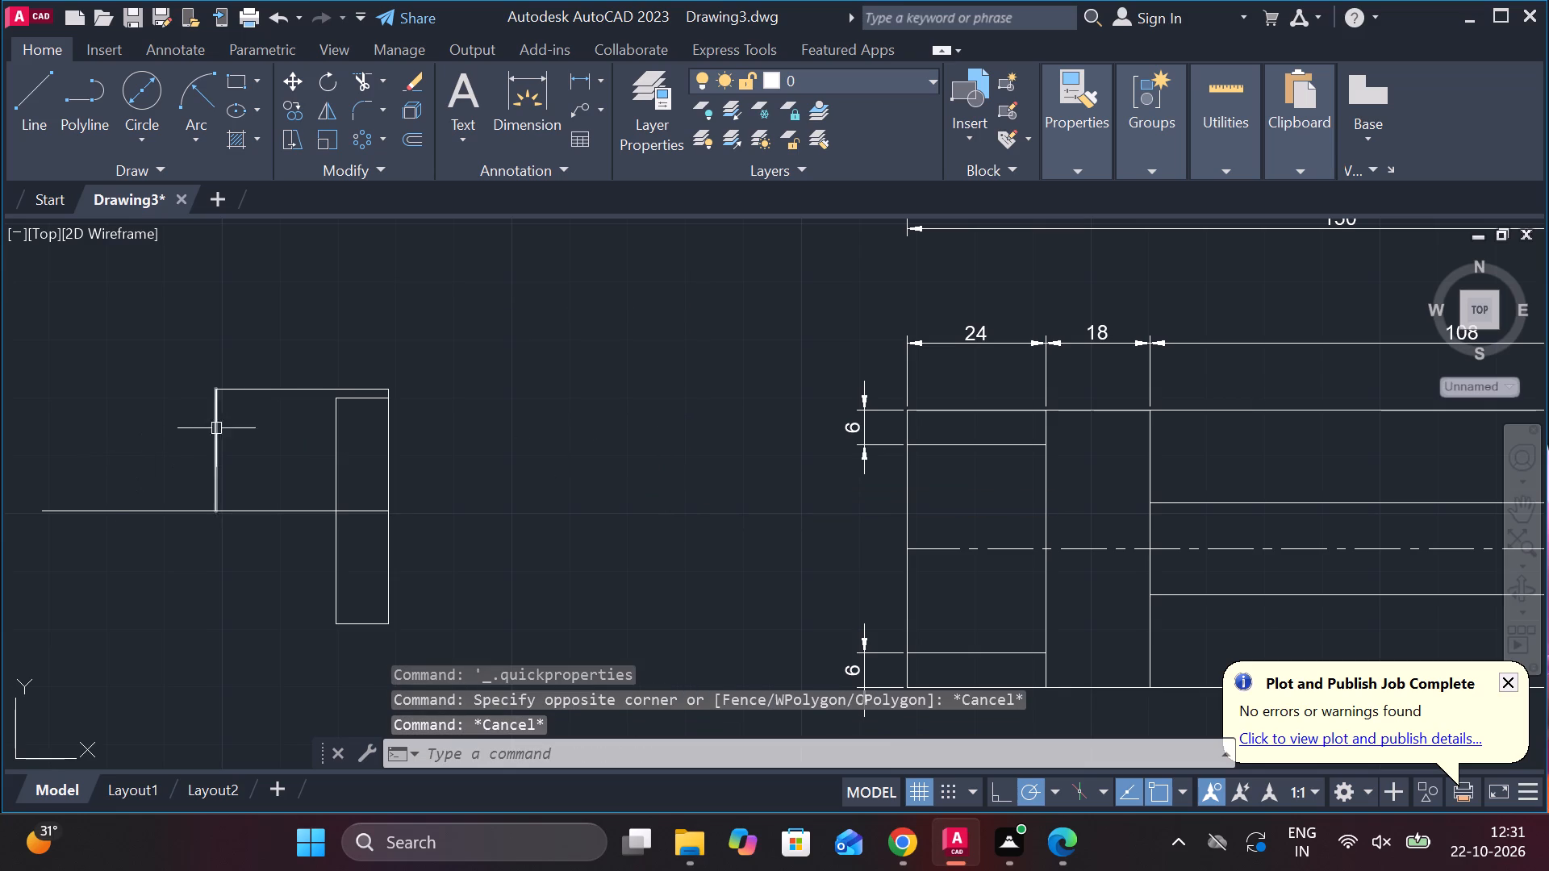
# Mirror the three connected lines above the horizontal line about that line, keeping the source objects.
pyautogui.click(286, 387)
pyautogui.click(218, 447)
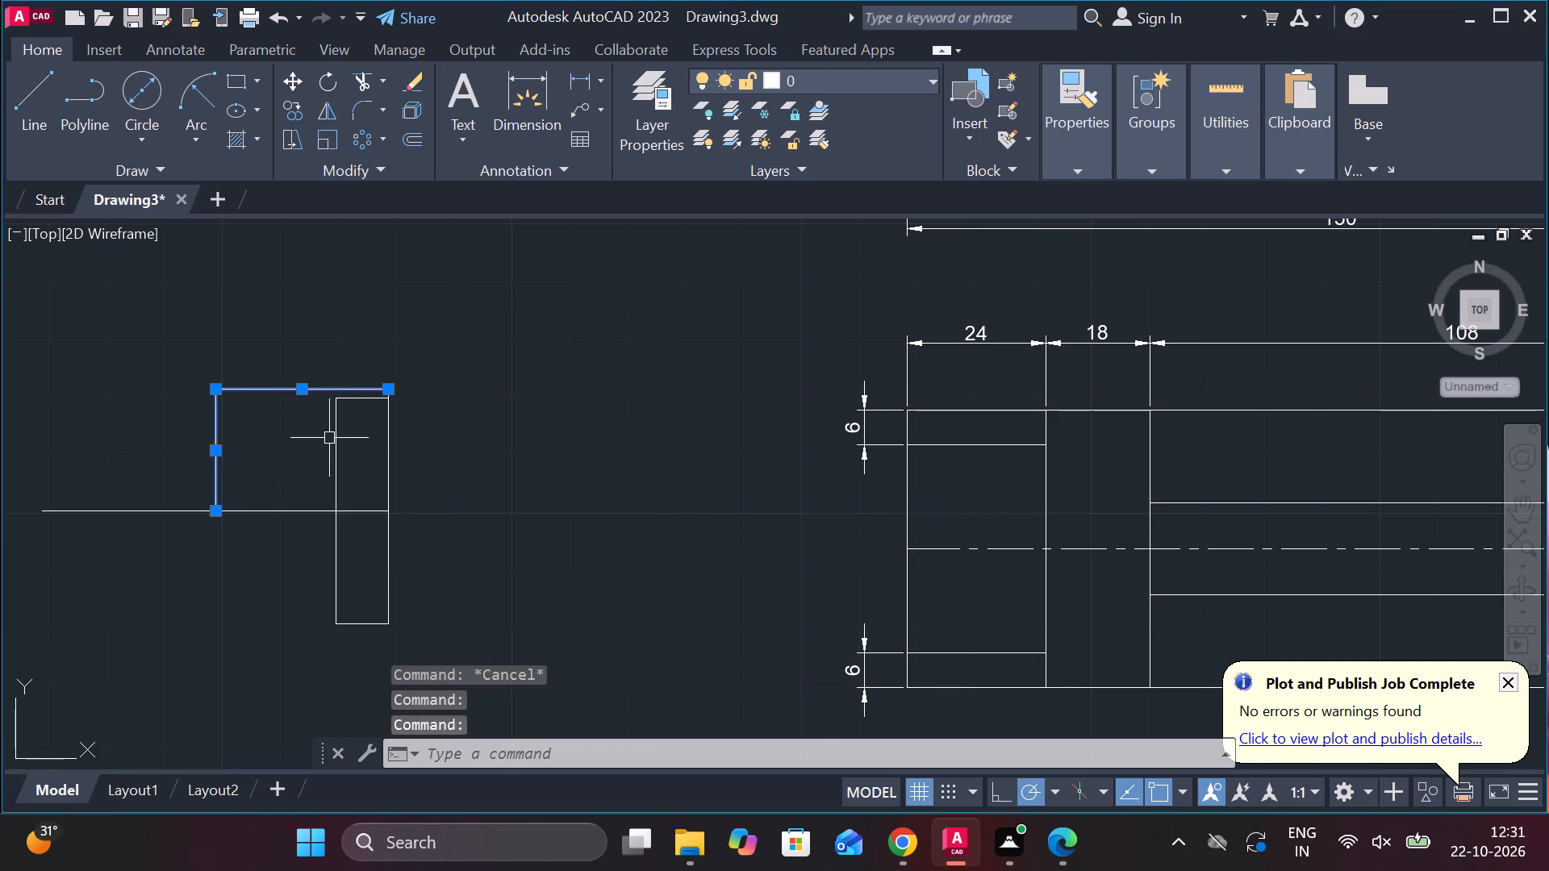
pyautogui.scroll(3, 376, 419)
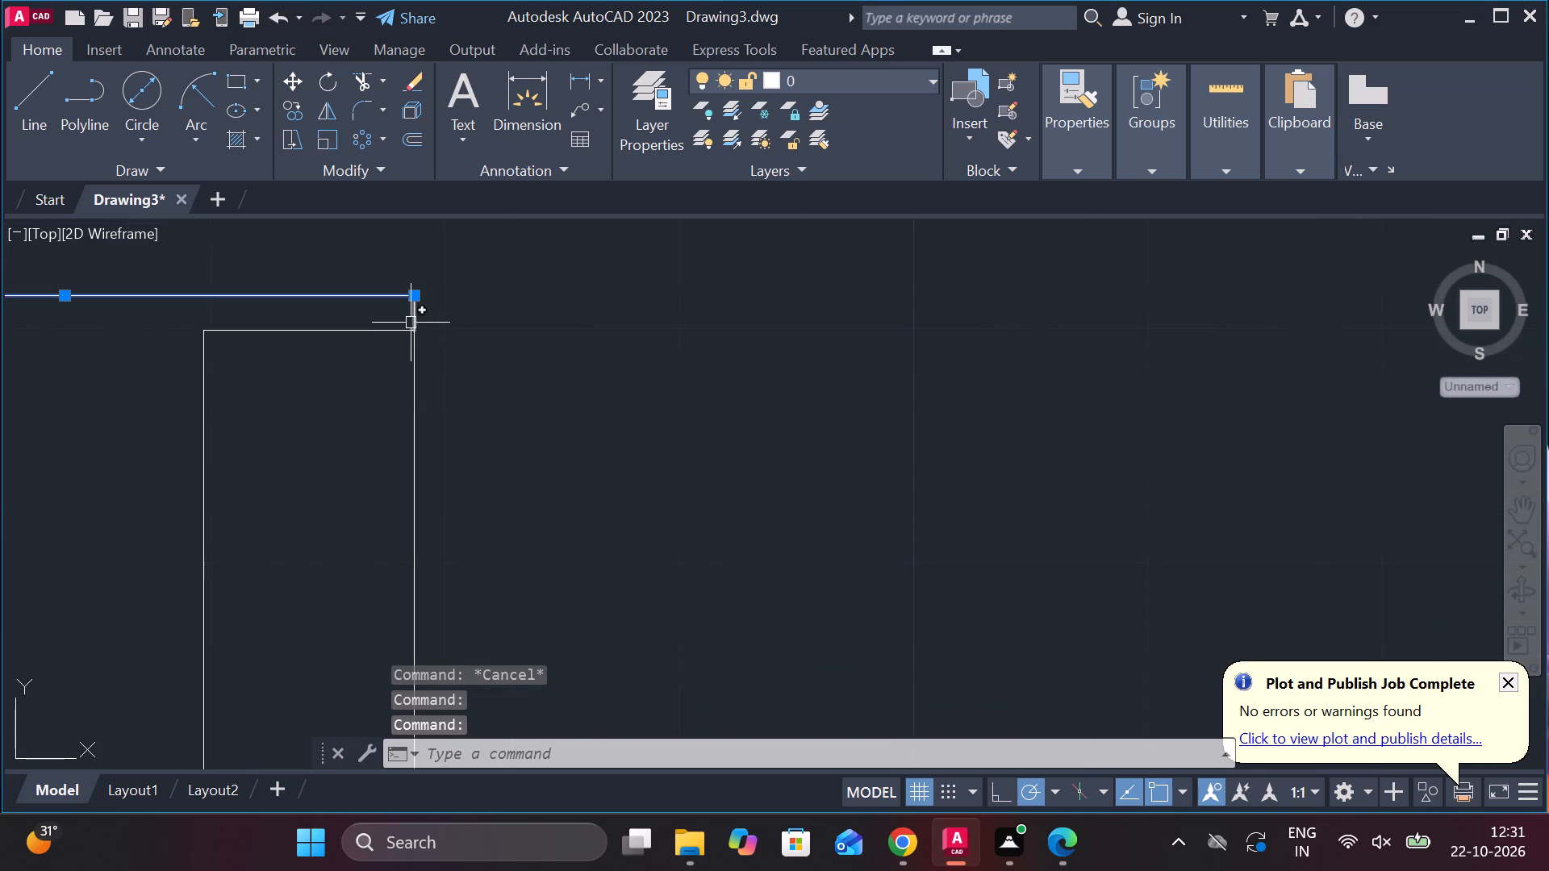
pyautogui.click(411, 307)
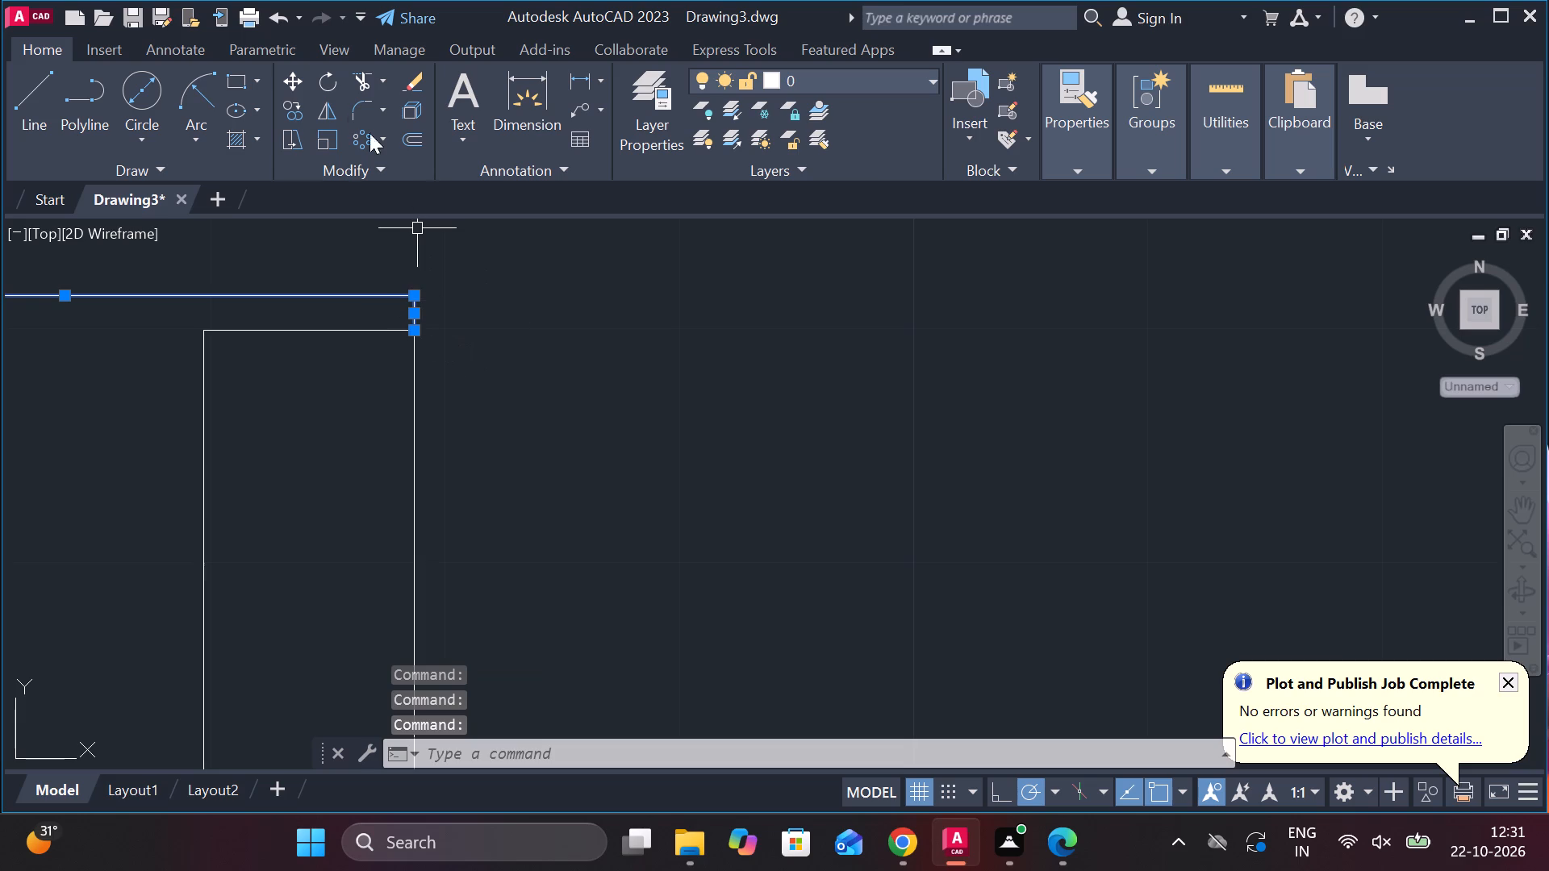
pyautogui.click(329, 113)
pyautogui.scroll(-4, 331, 152)
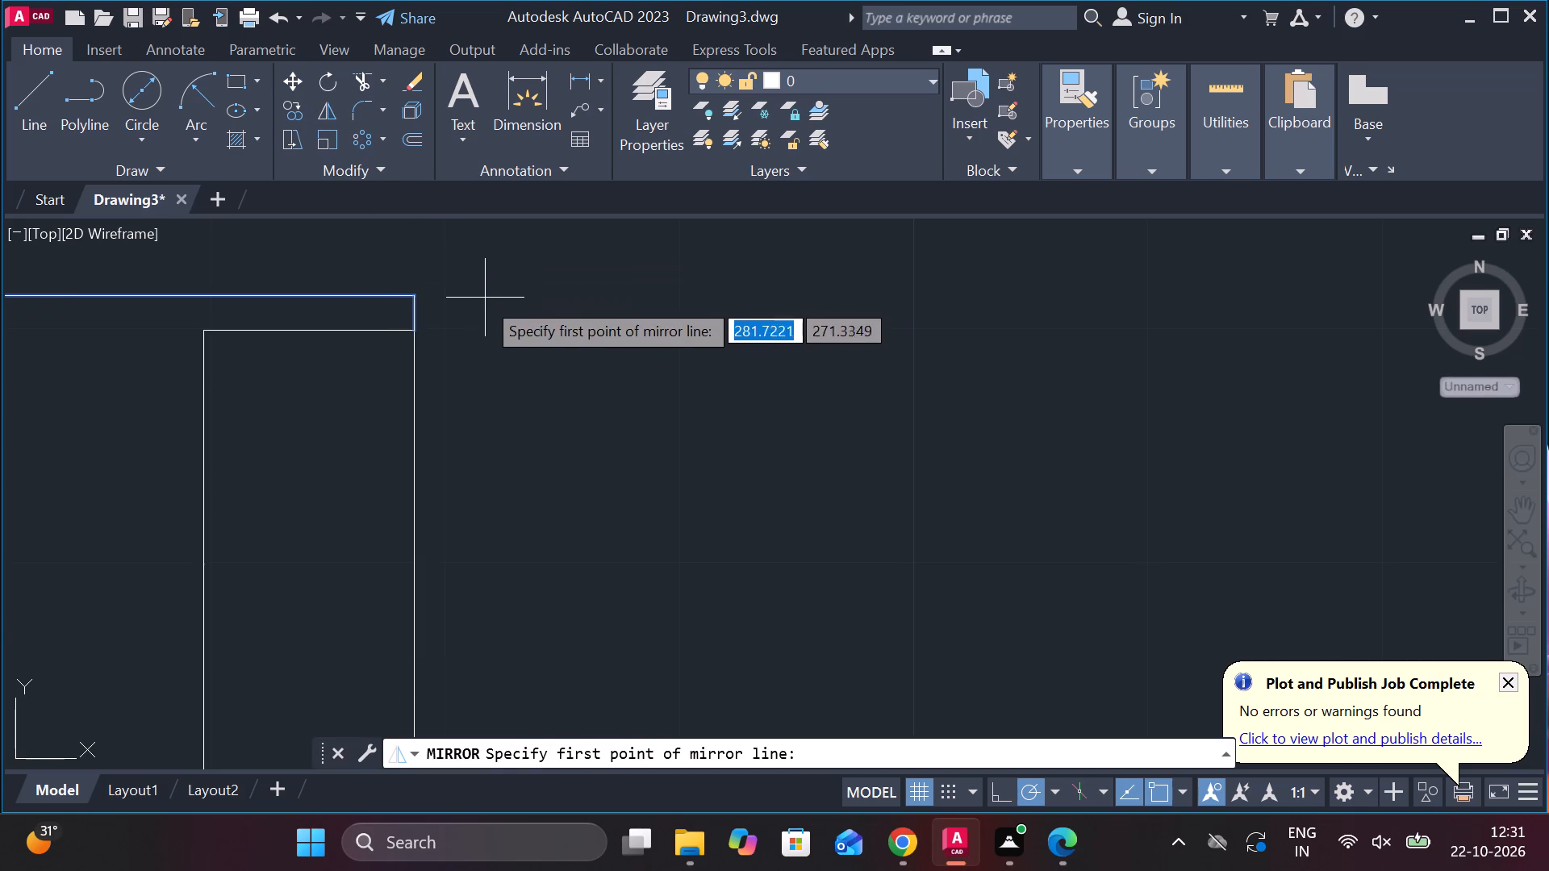
pyautogui.scroll(-4, 482, 371)
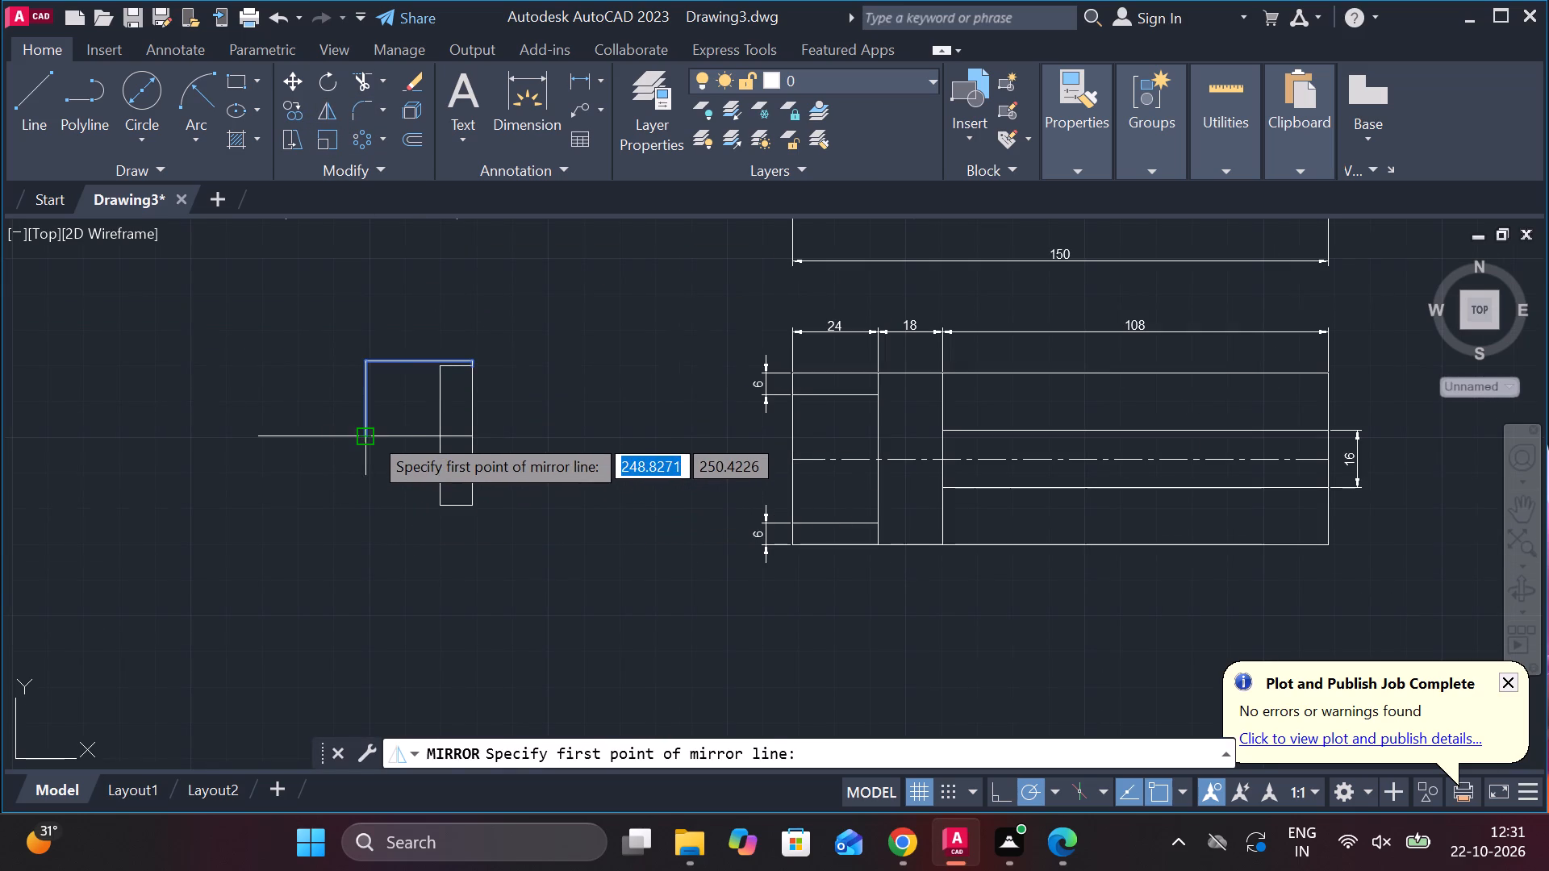
pyautogui.click(370, 434)
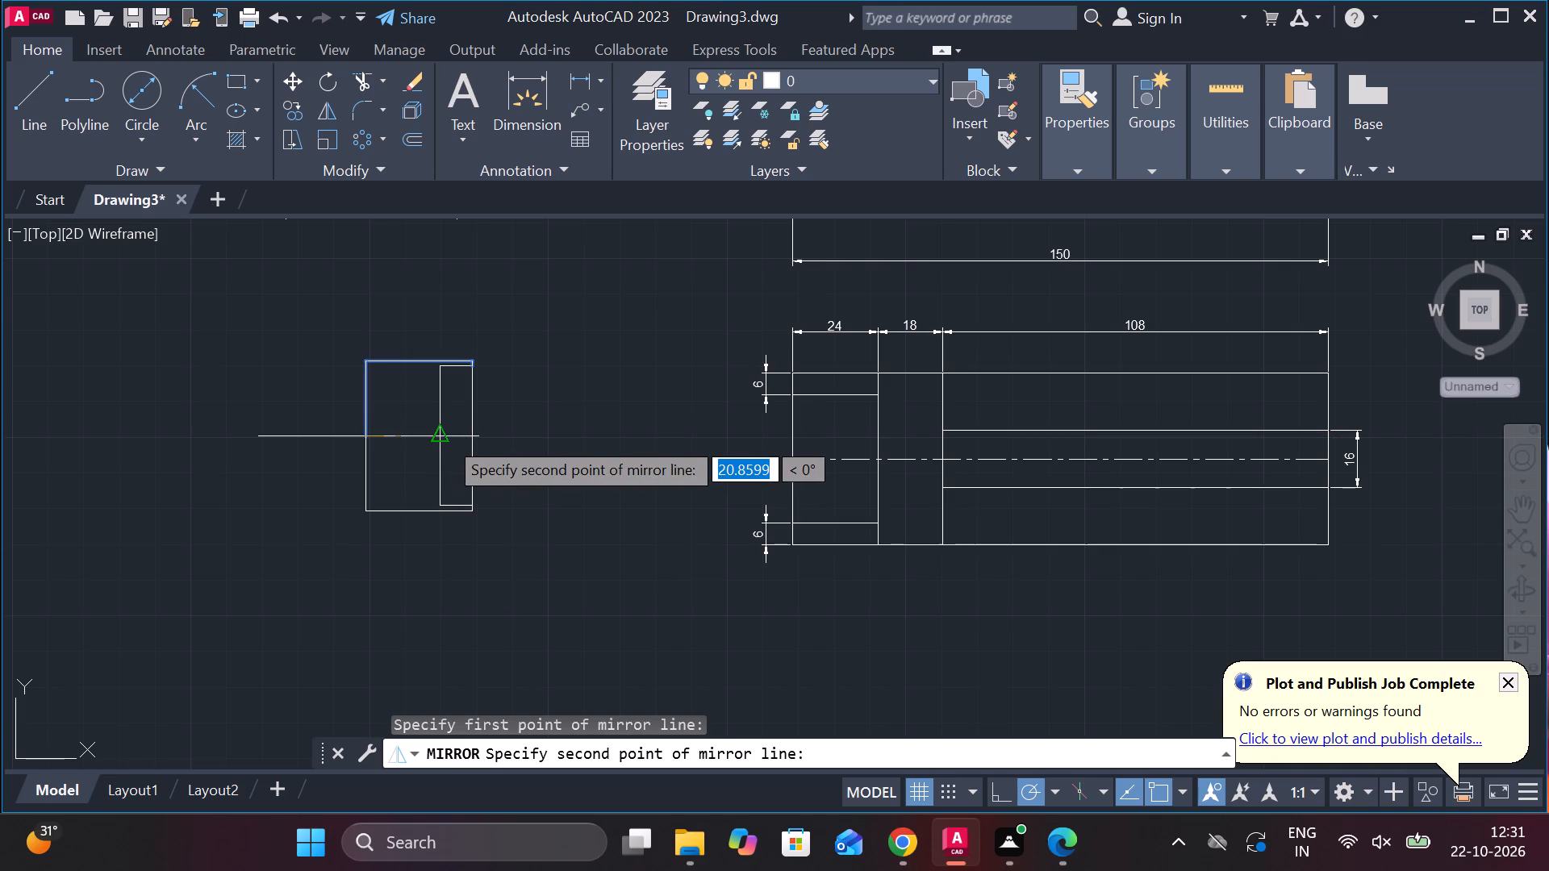
pyautogui.click(445, 437)
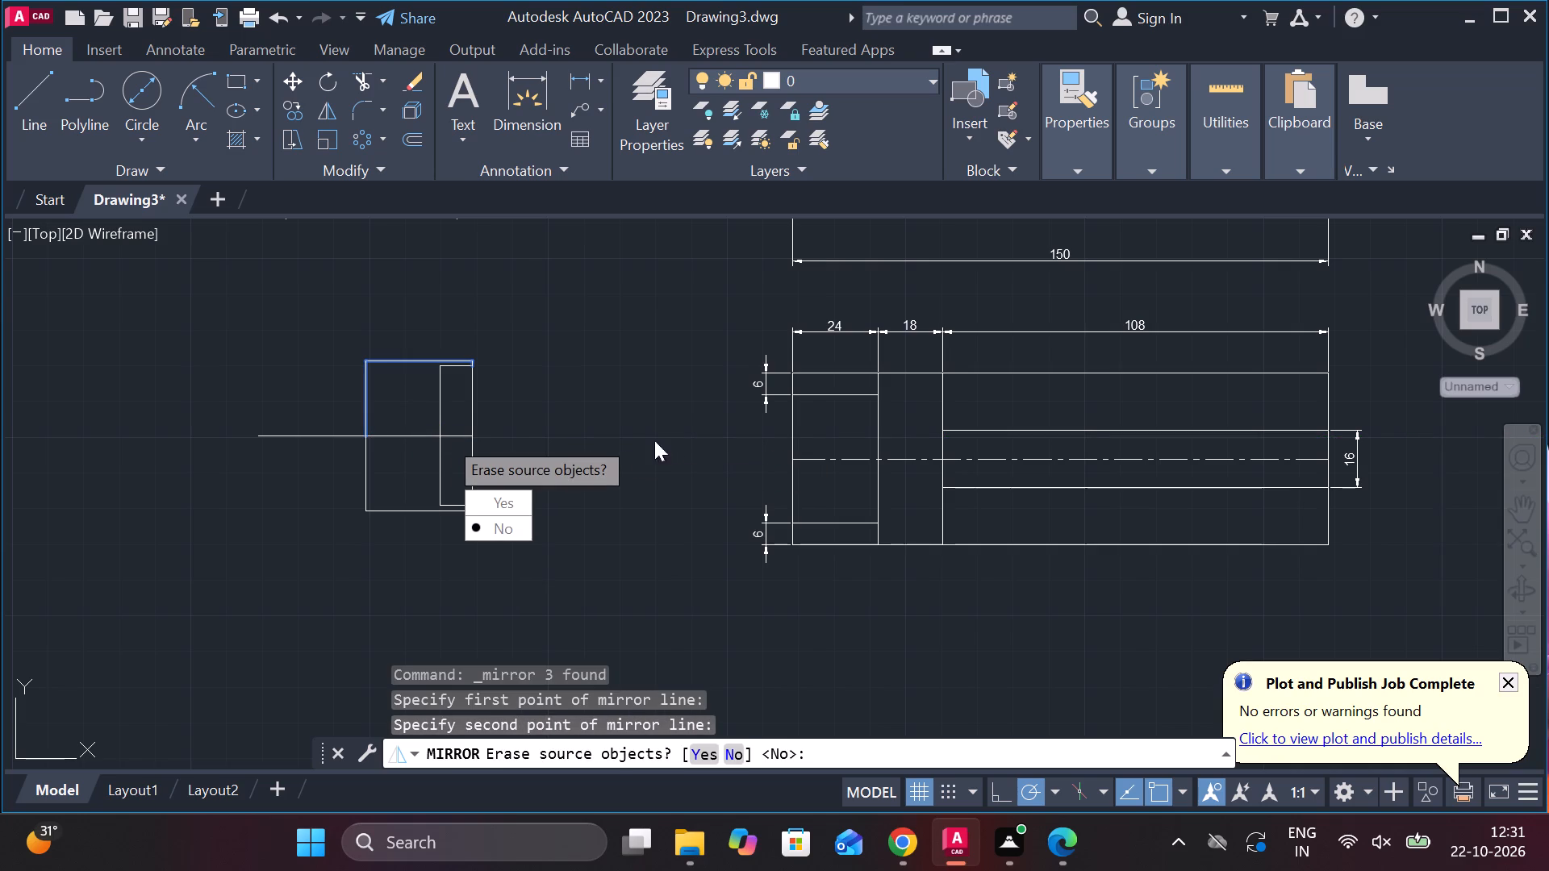
pyautogui.moveTo(508, 531); pyautogui.dragTo(445, 437)
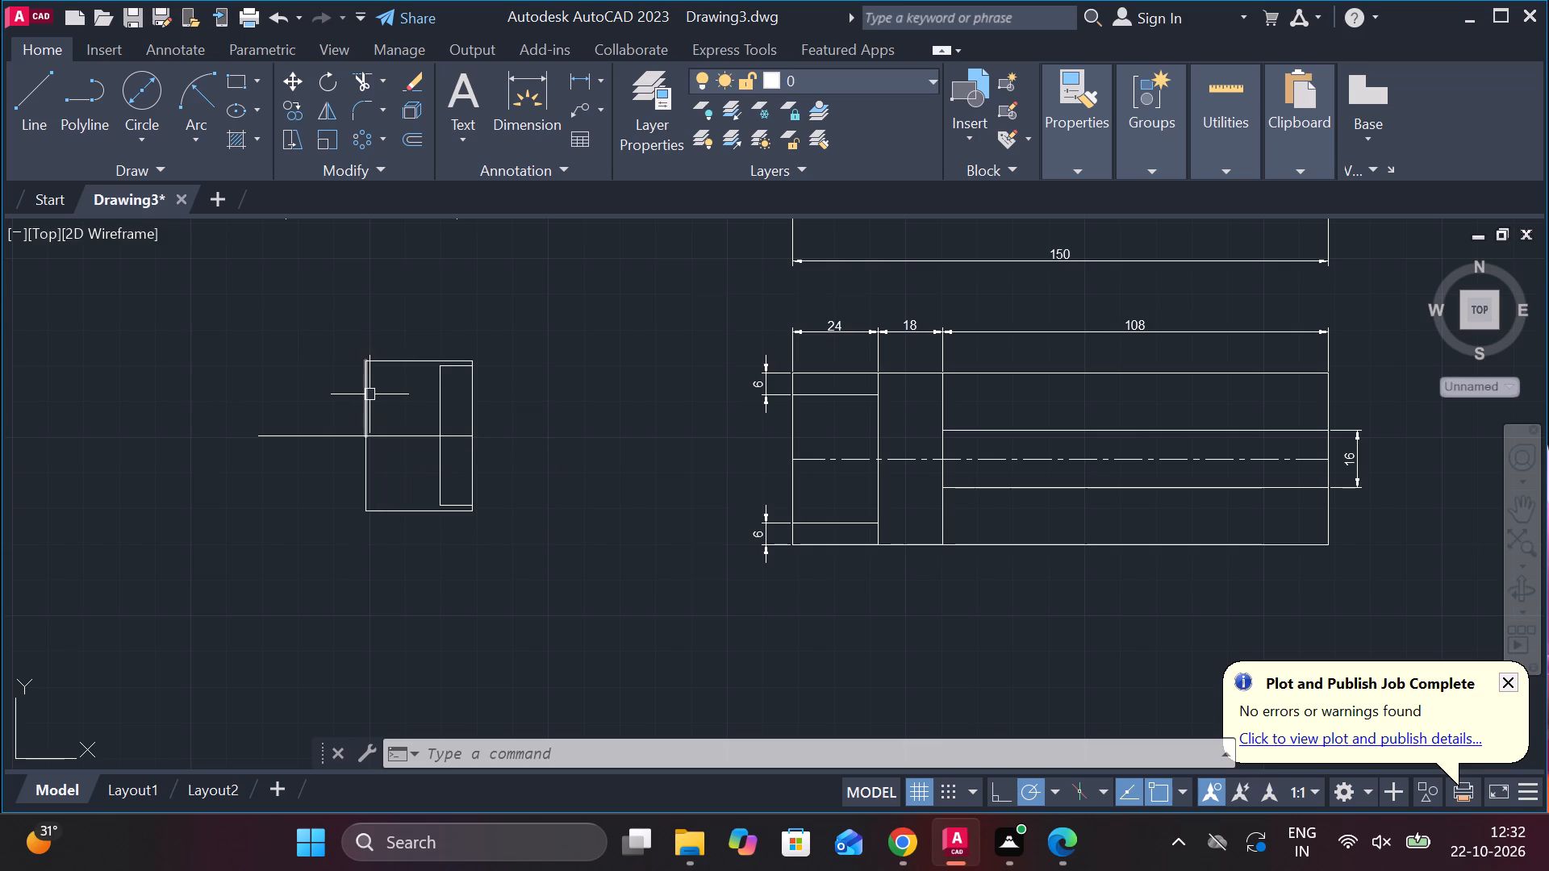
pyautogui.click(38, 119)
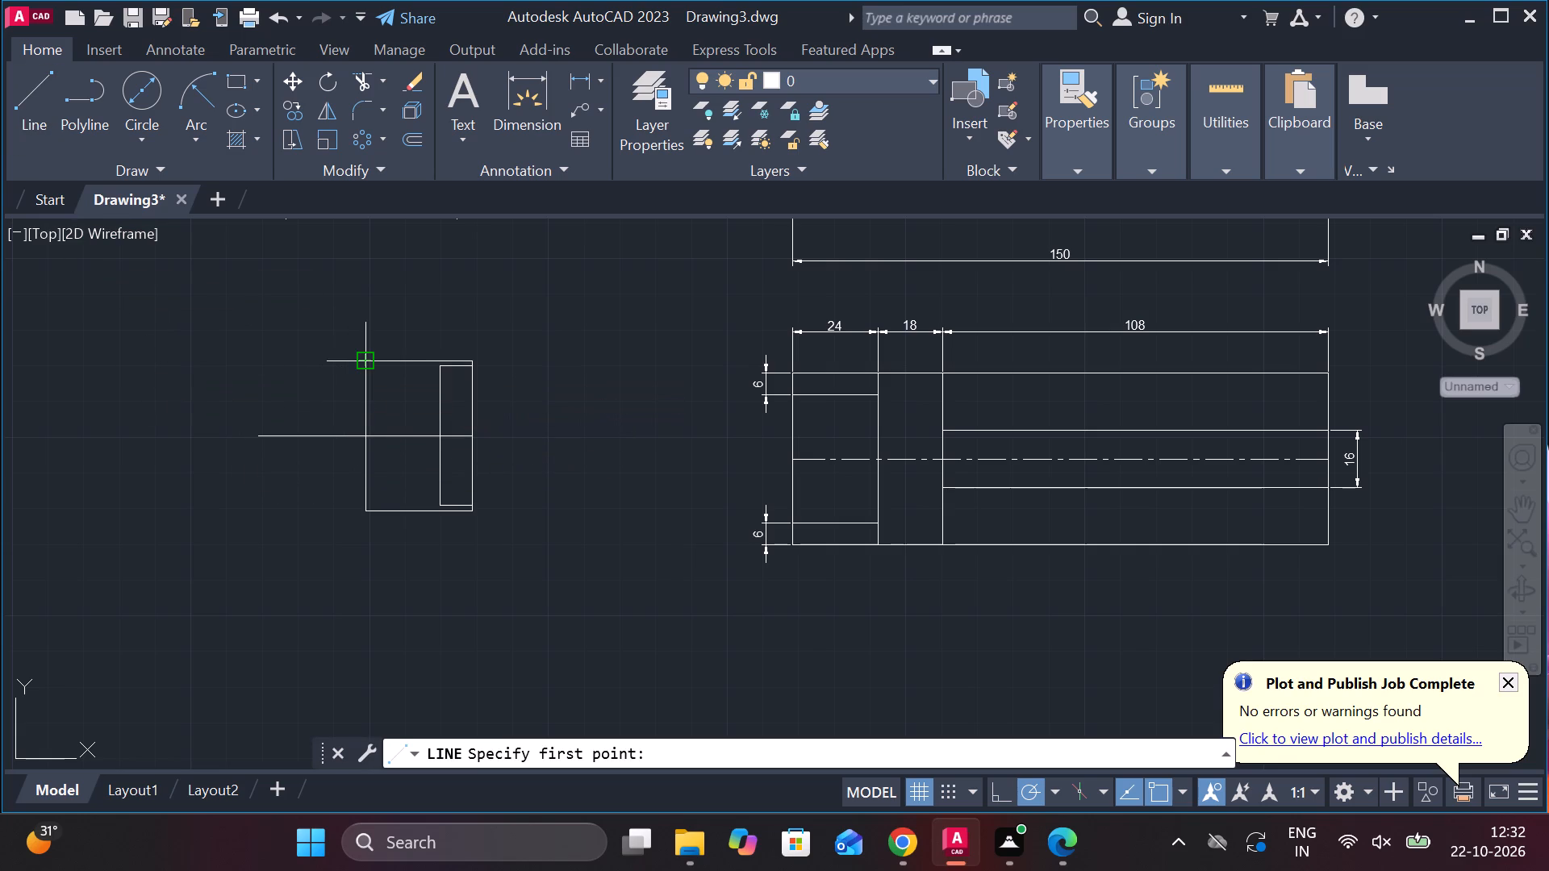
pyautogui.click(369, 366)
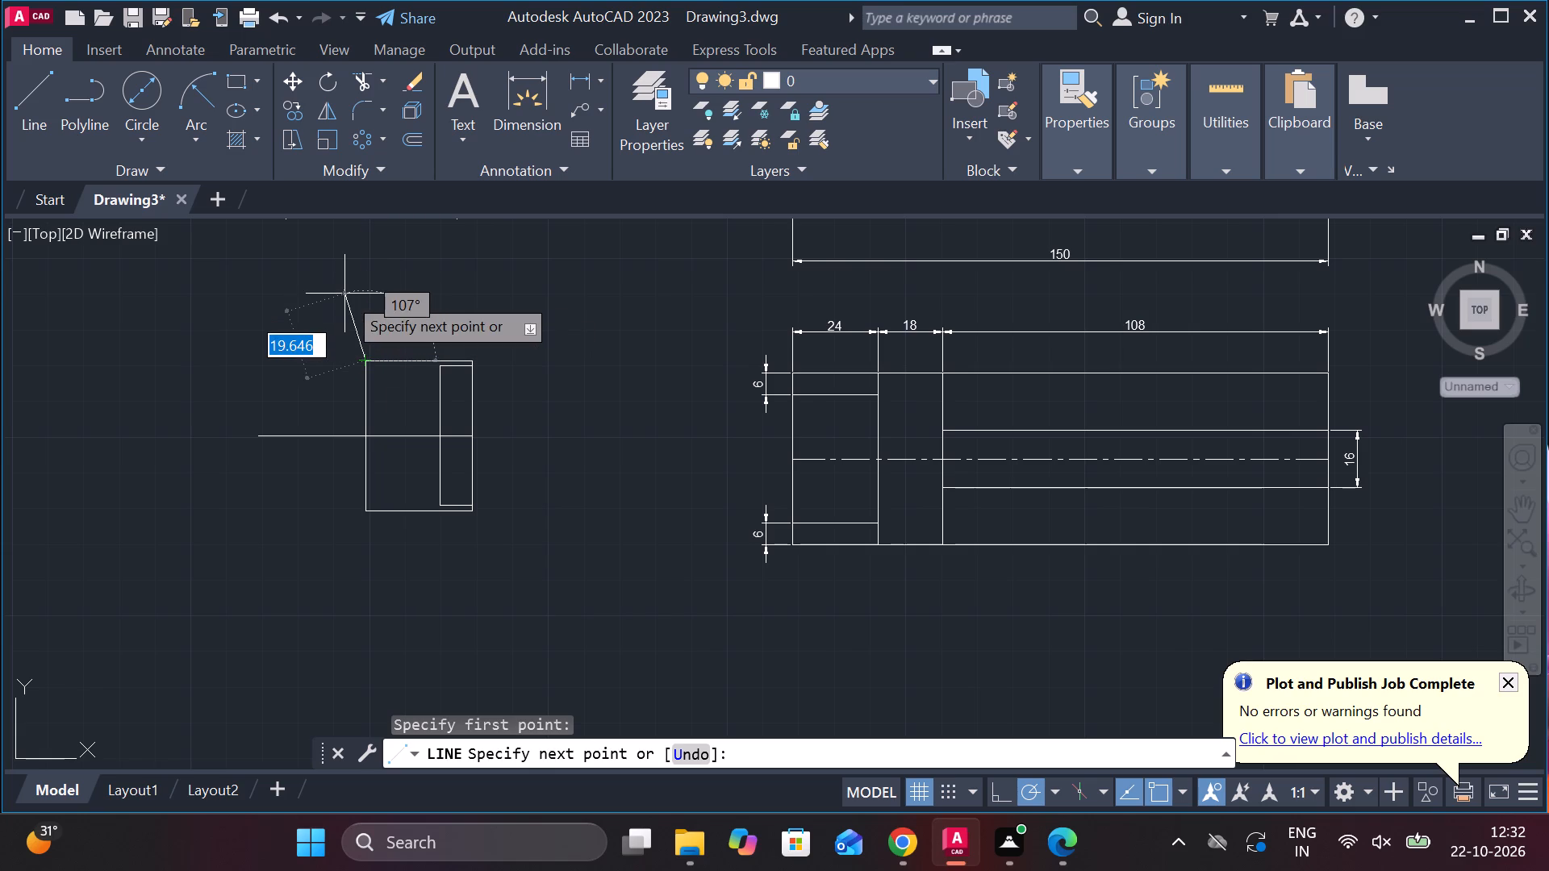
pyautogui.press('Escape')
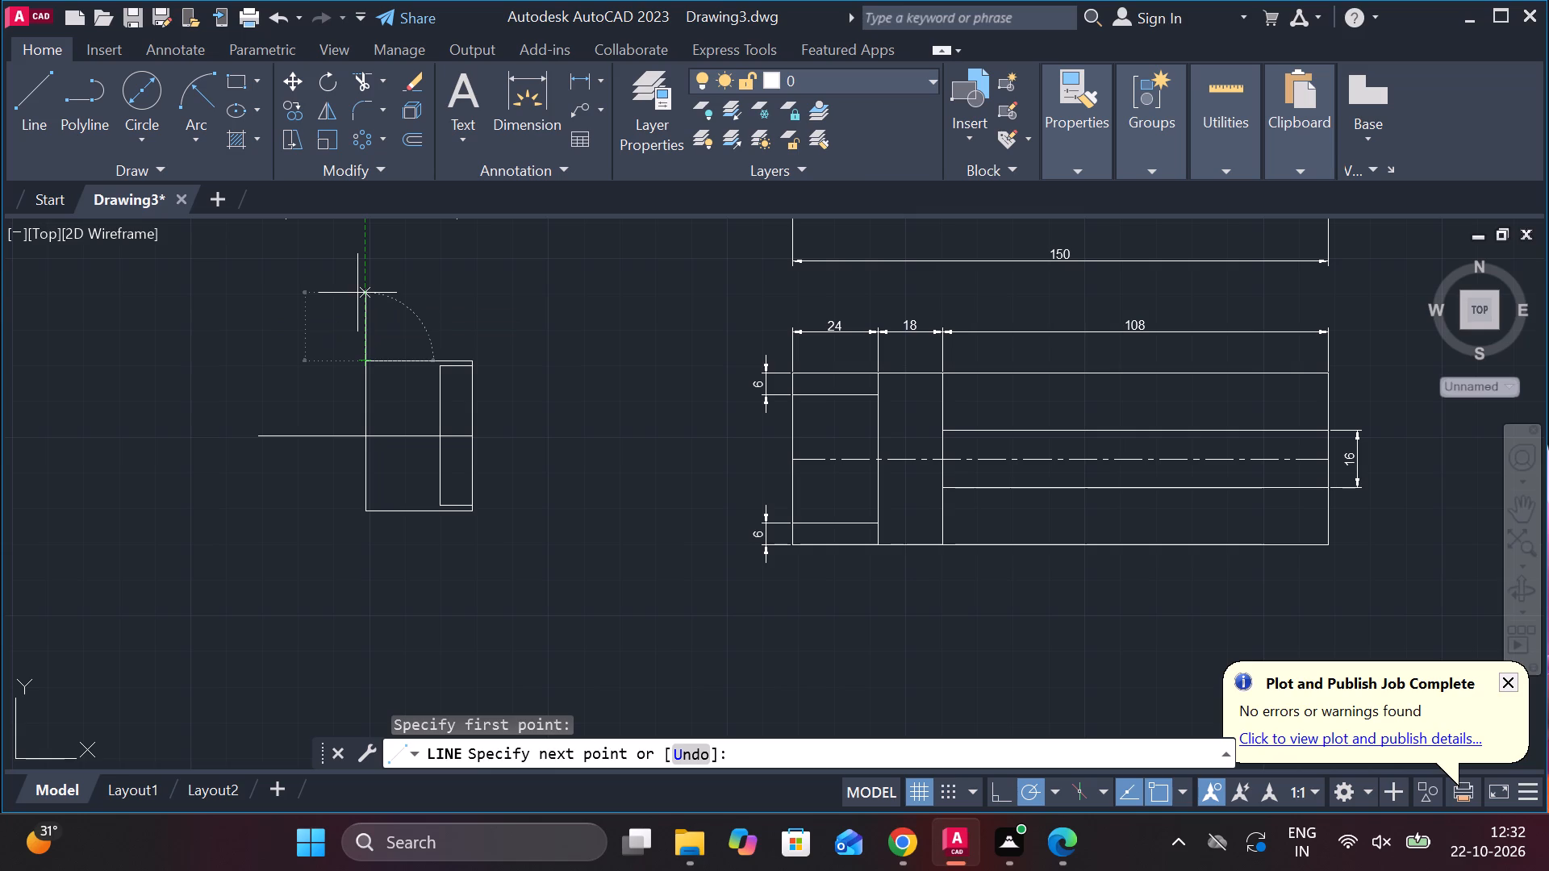
# Delete the upper and lower vertical lines that close the left side of the mirrored outline.
pyautogui.click(361, 403)
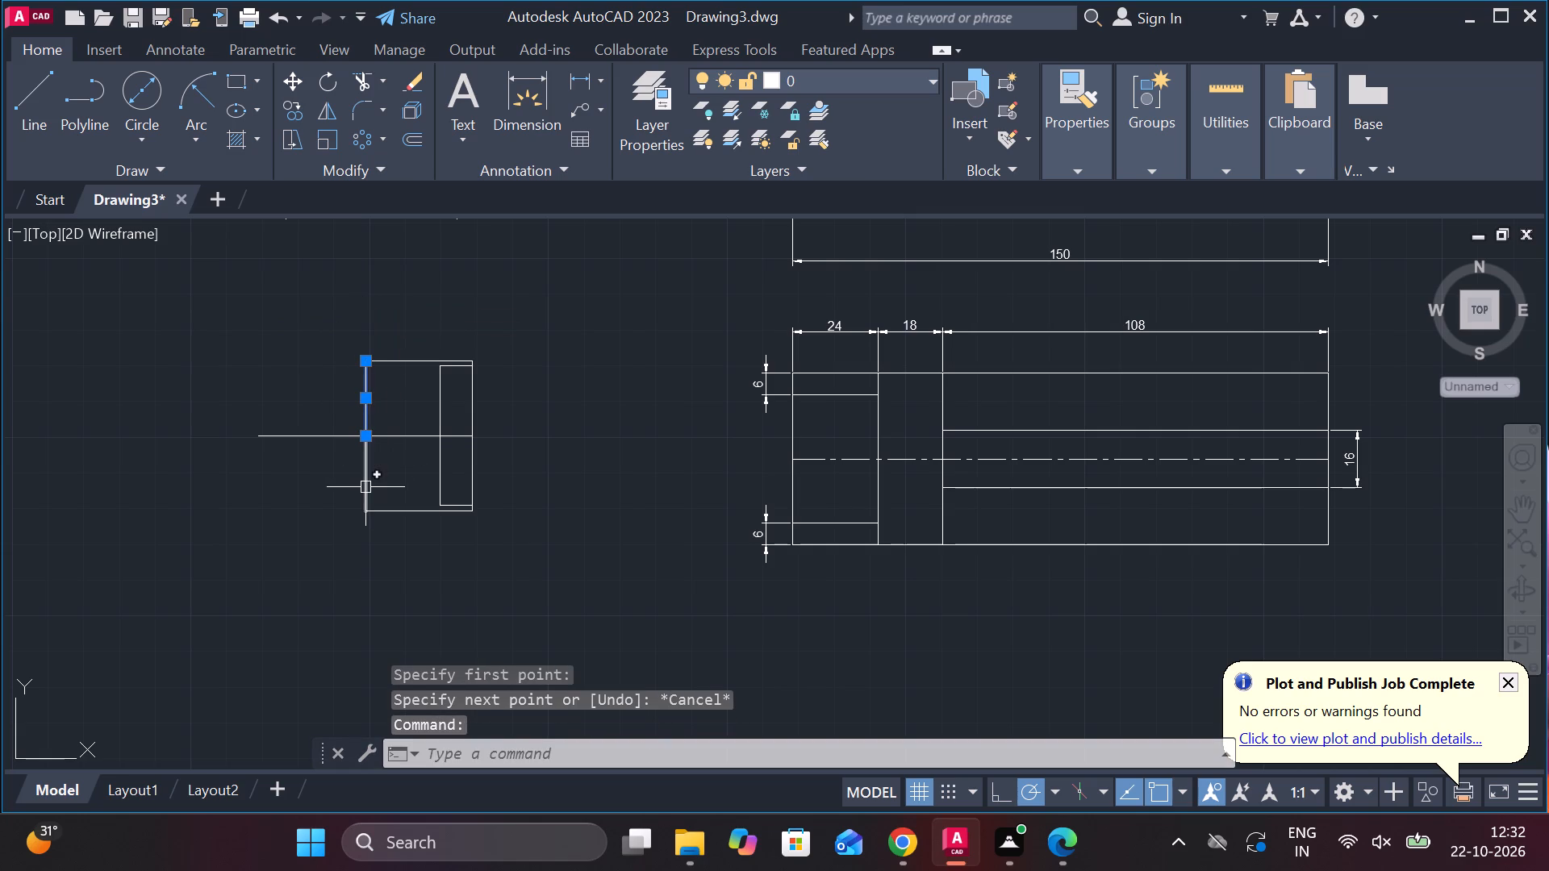
pyautogui.click(366, 487)
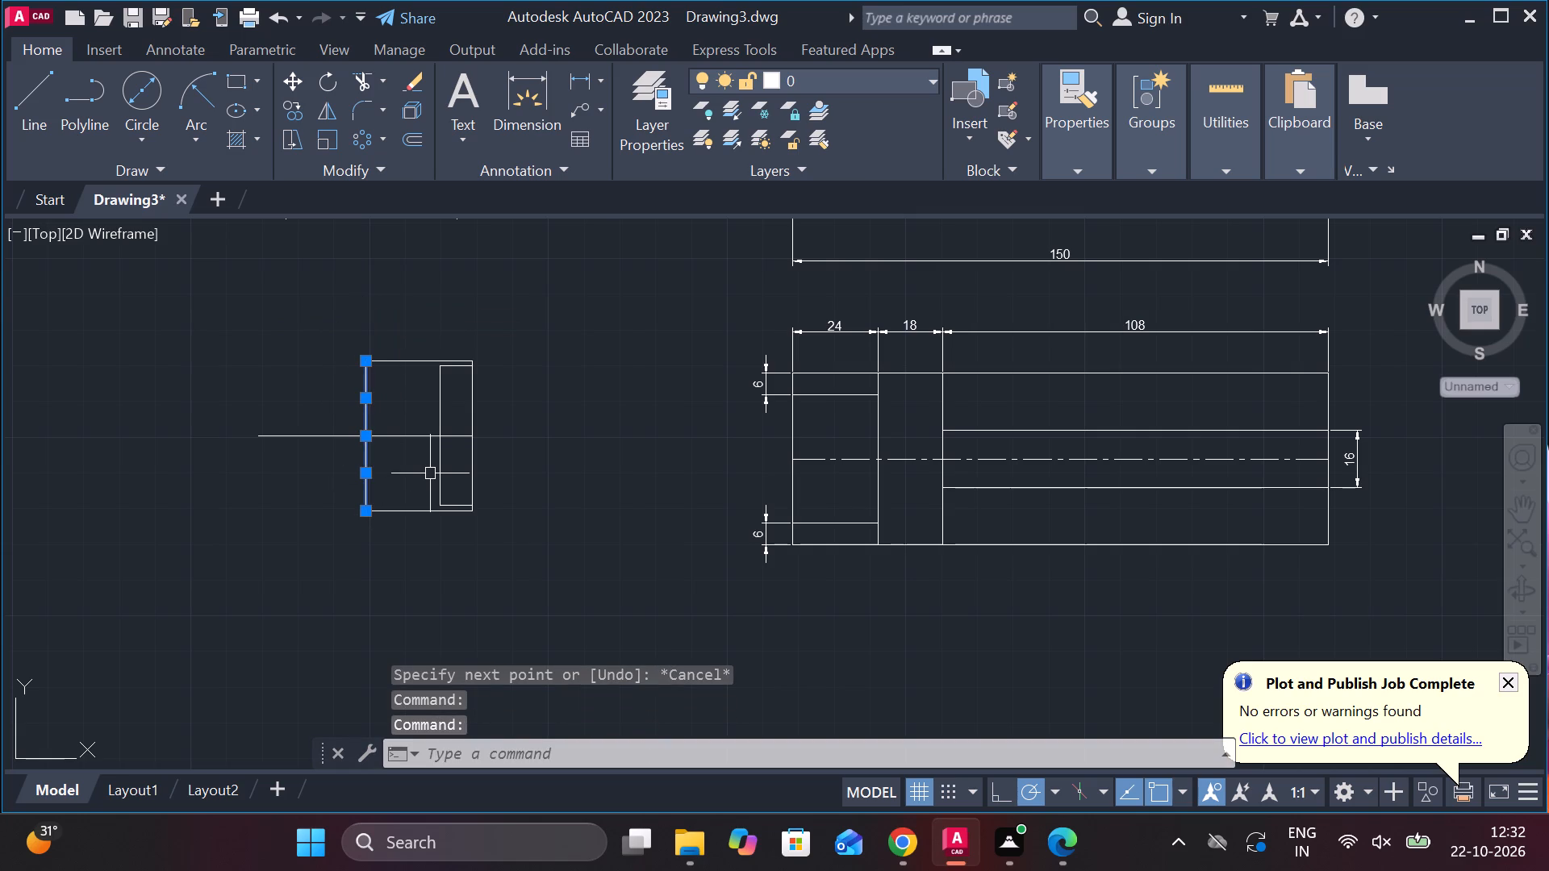
pyautogui.press('Delete')
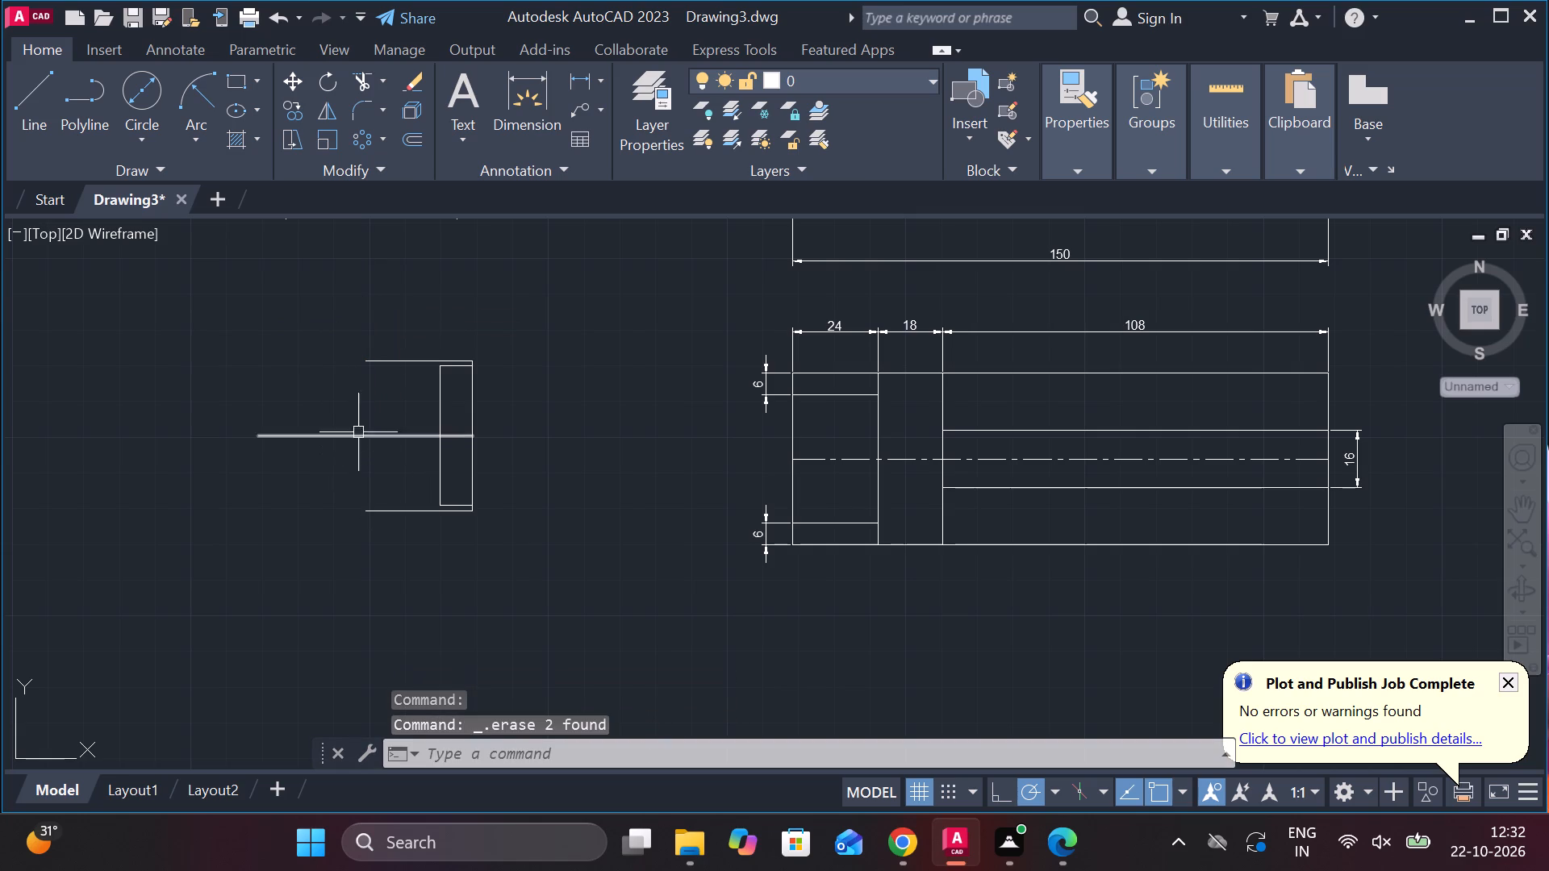
# Draw connected lines starting 27 above the horizontal line at the outline's open left end: 54 straight down, and 21 to the right.
pyautogui.click(30, 105)
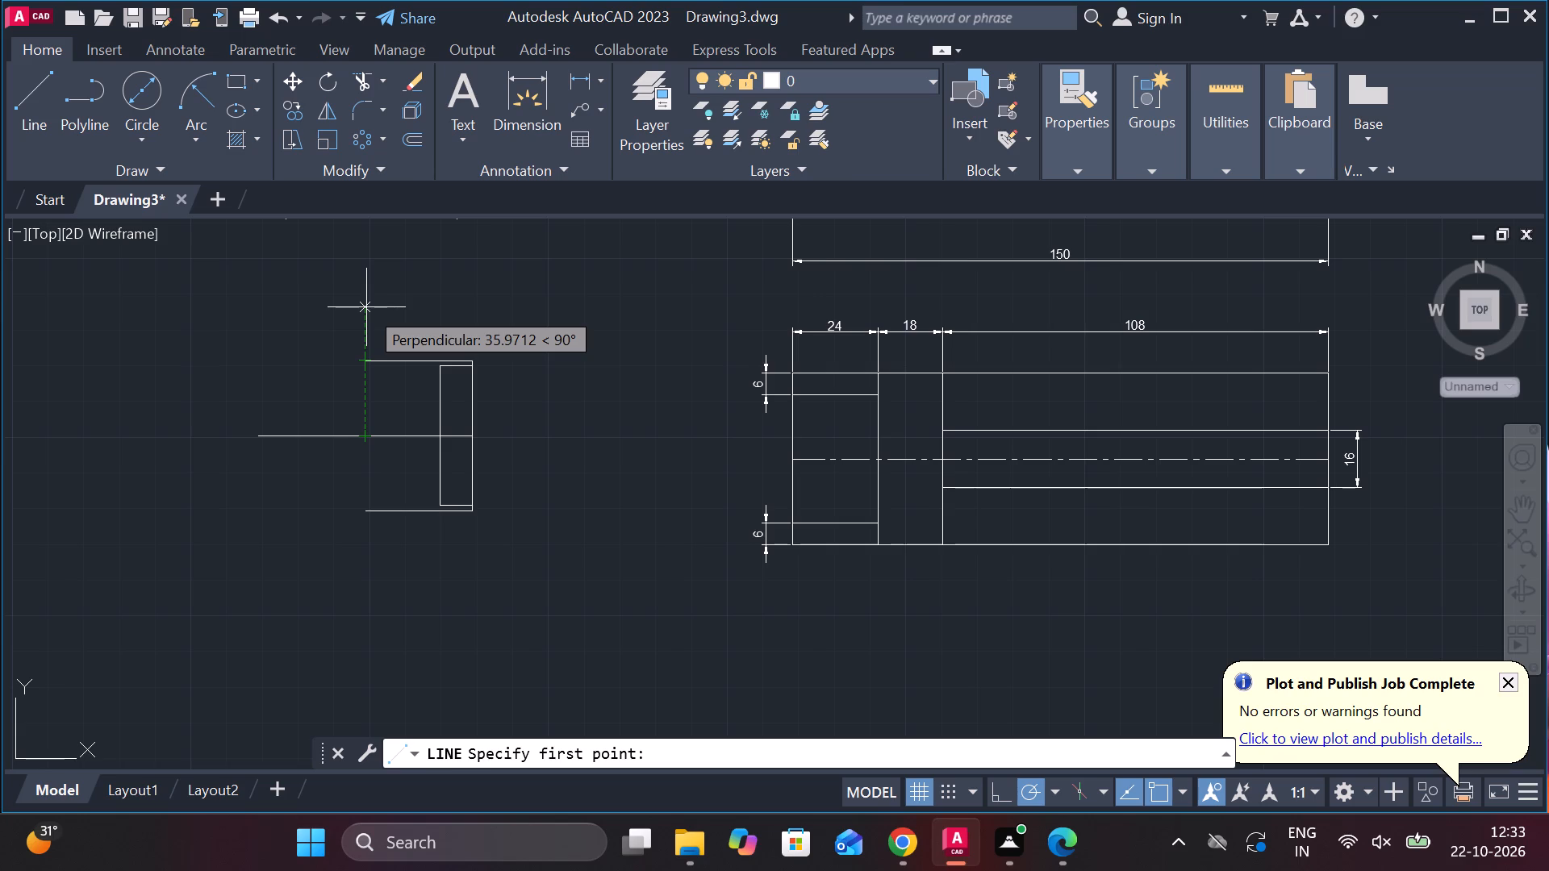
pyautogui.press('2')
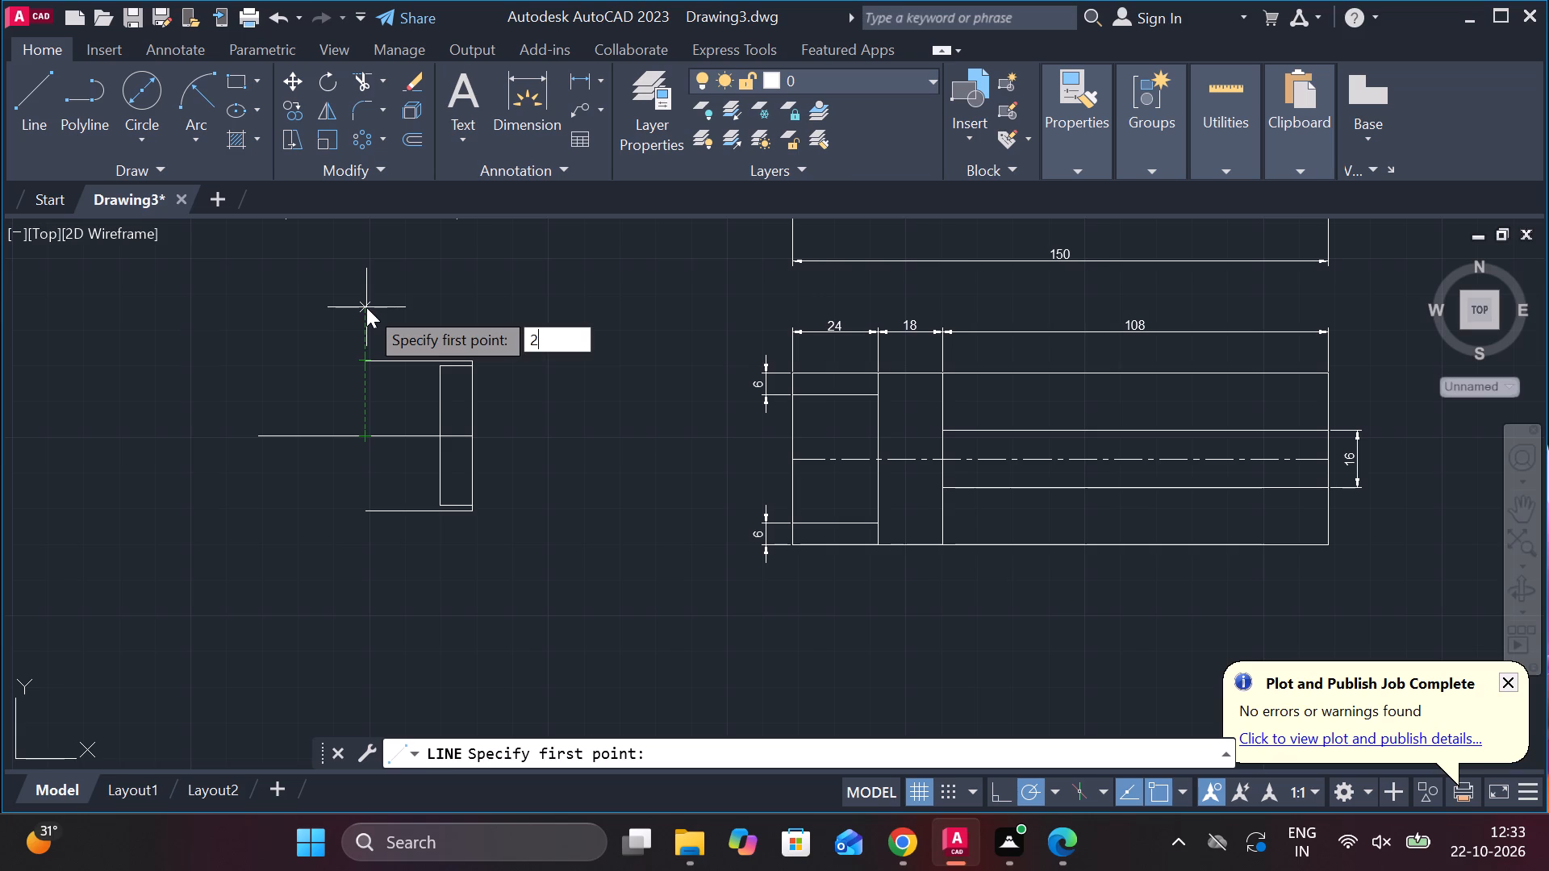
pyautogui.press('7')
pyautogui.press('Return')
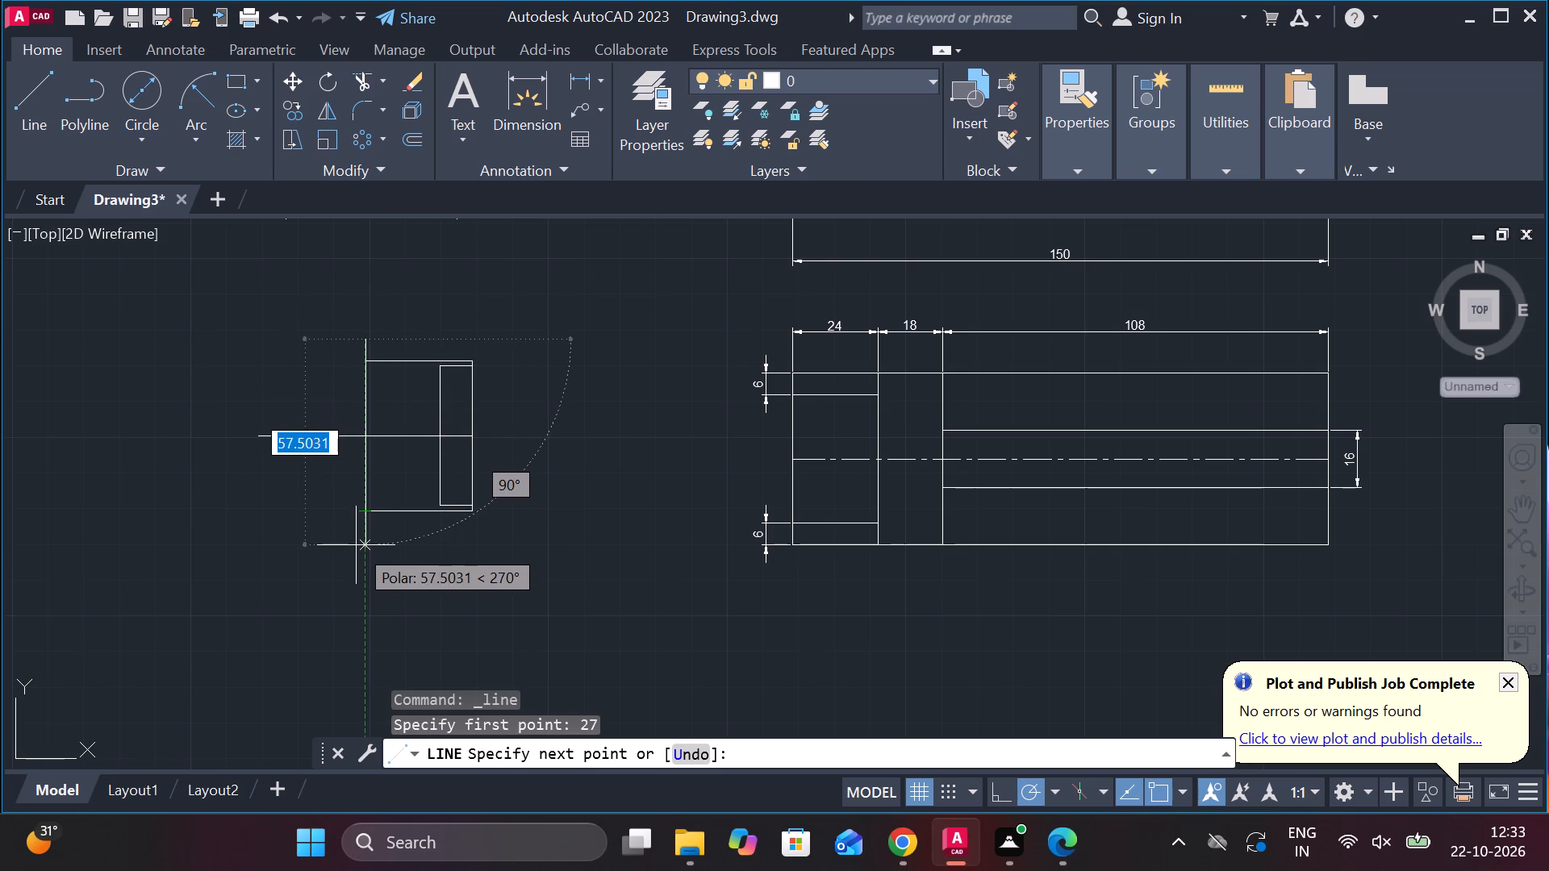
pyautogui.write('54')
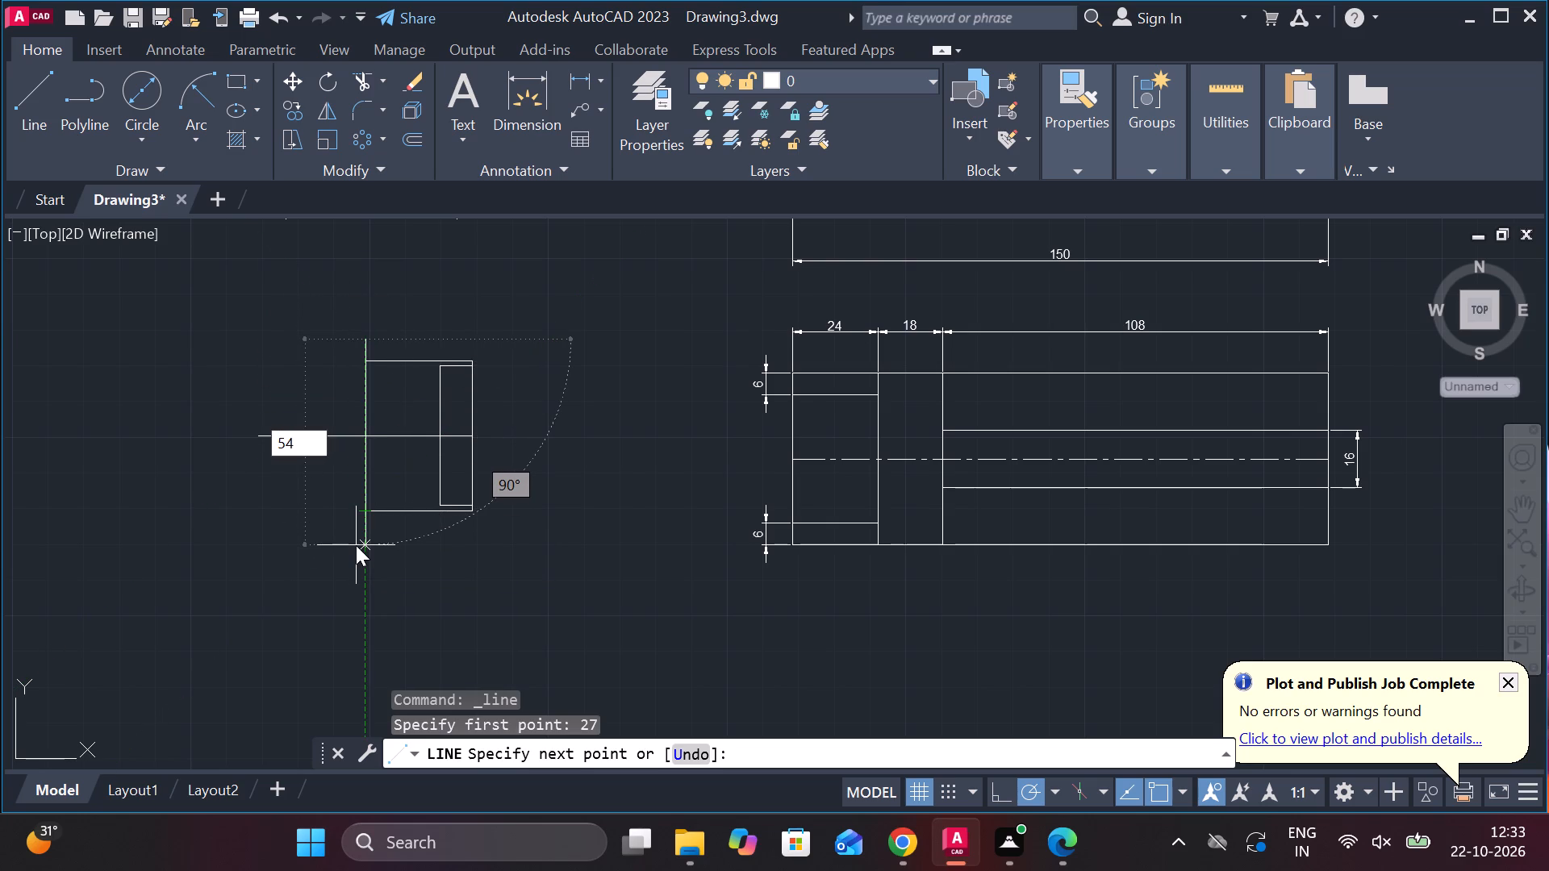
pyautogui.press('Return')
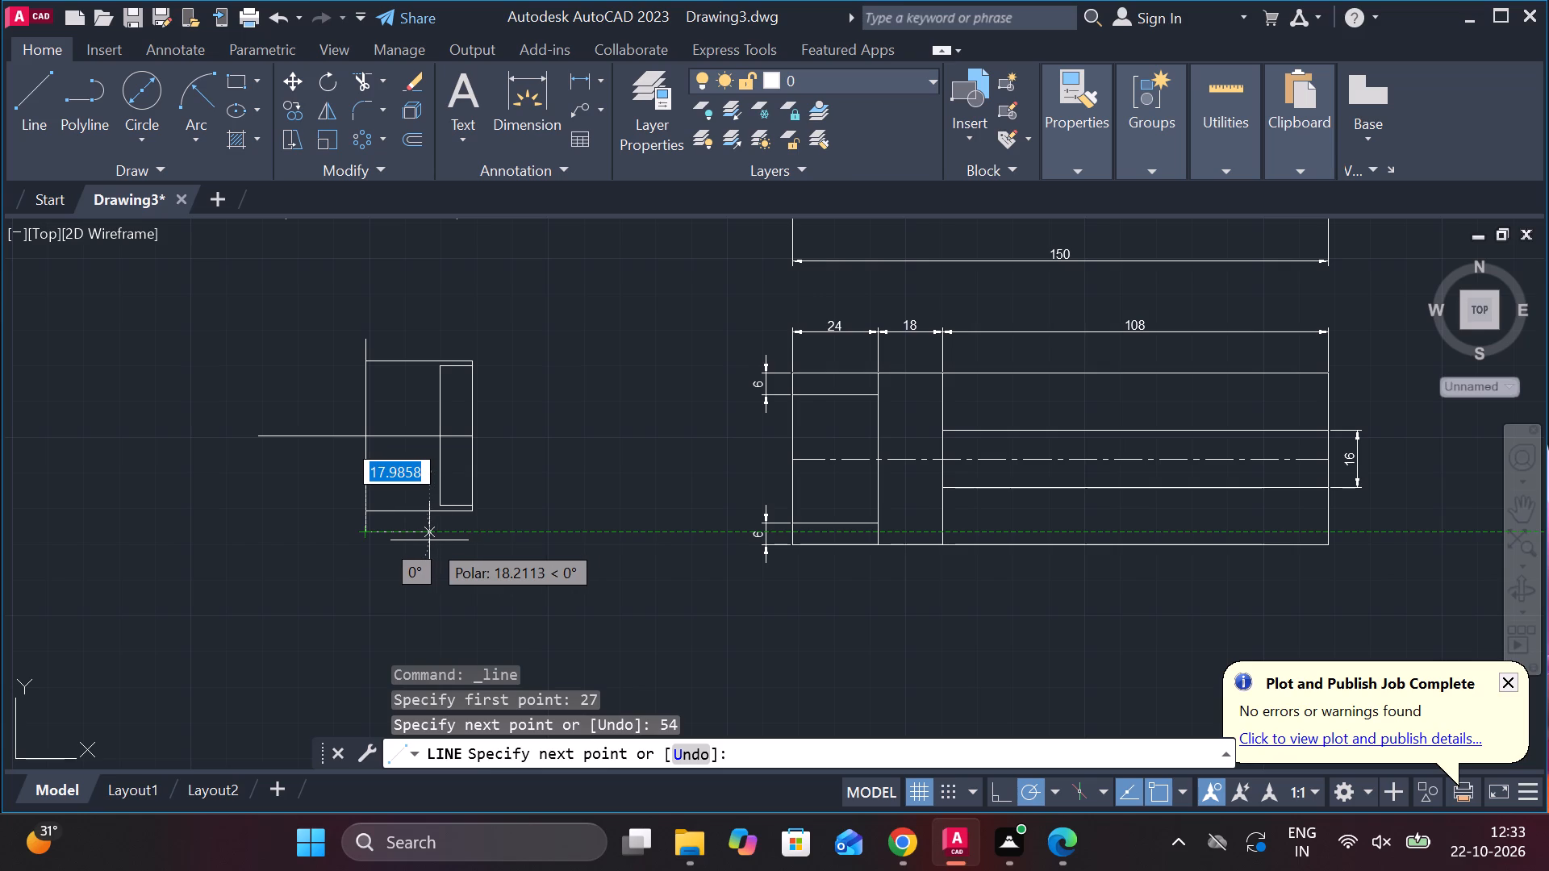
pyautogui.write('21')
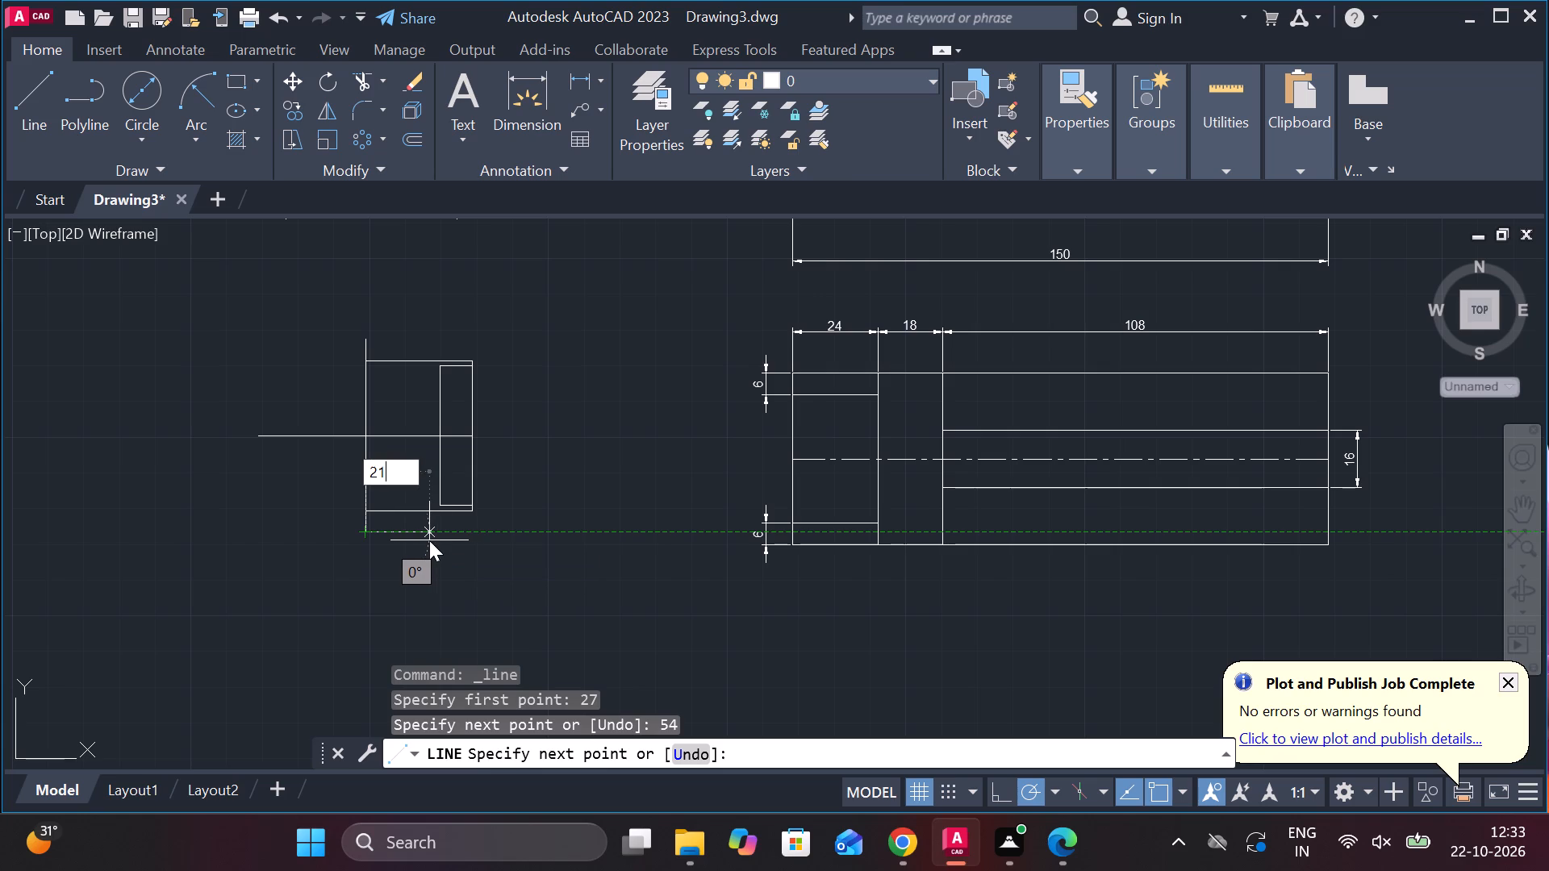
pyautogui.press('Return')
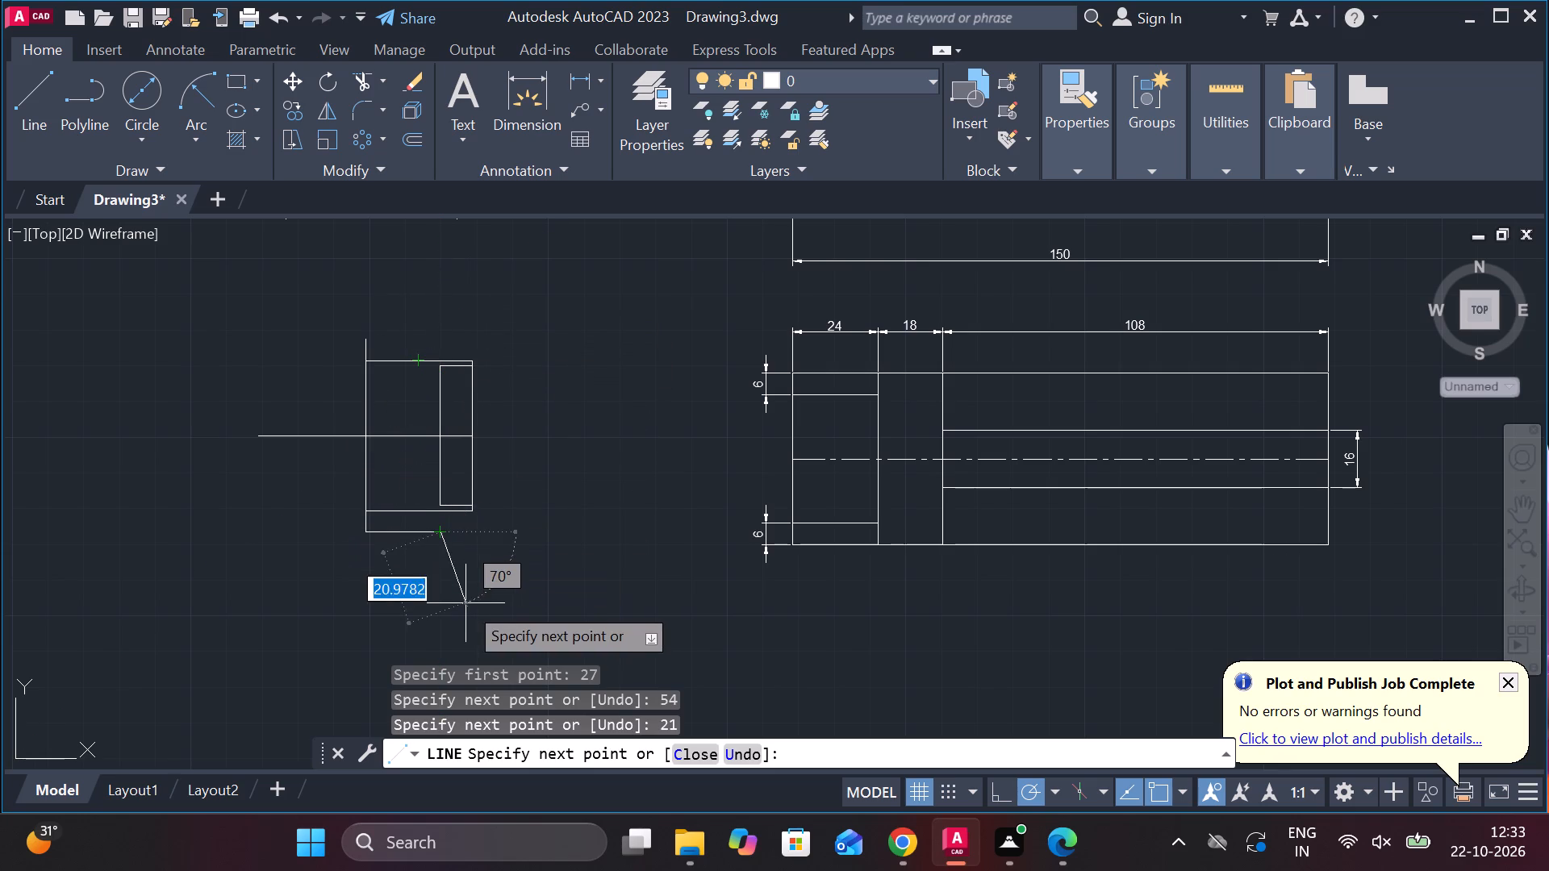
pyautogui.press('Escape')
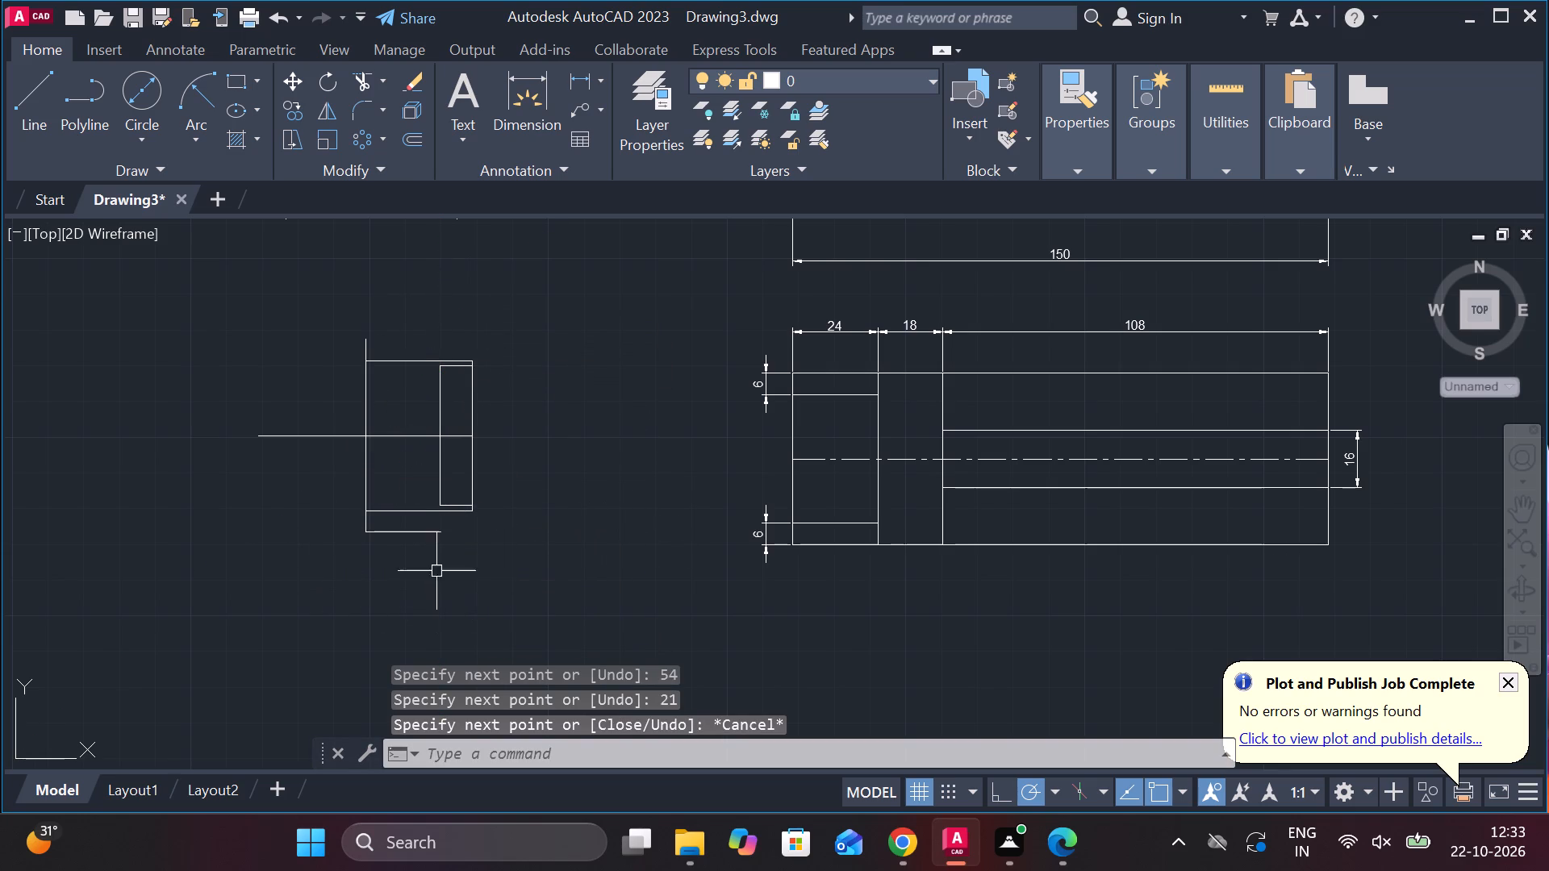
# Draw a 6 long vertical line from the right end of the 21 line up to the outline's bottom edge.
pyautogui.scroll(1, 436, 549)
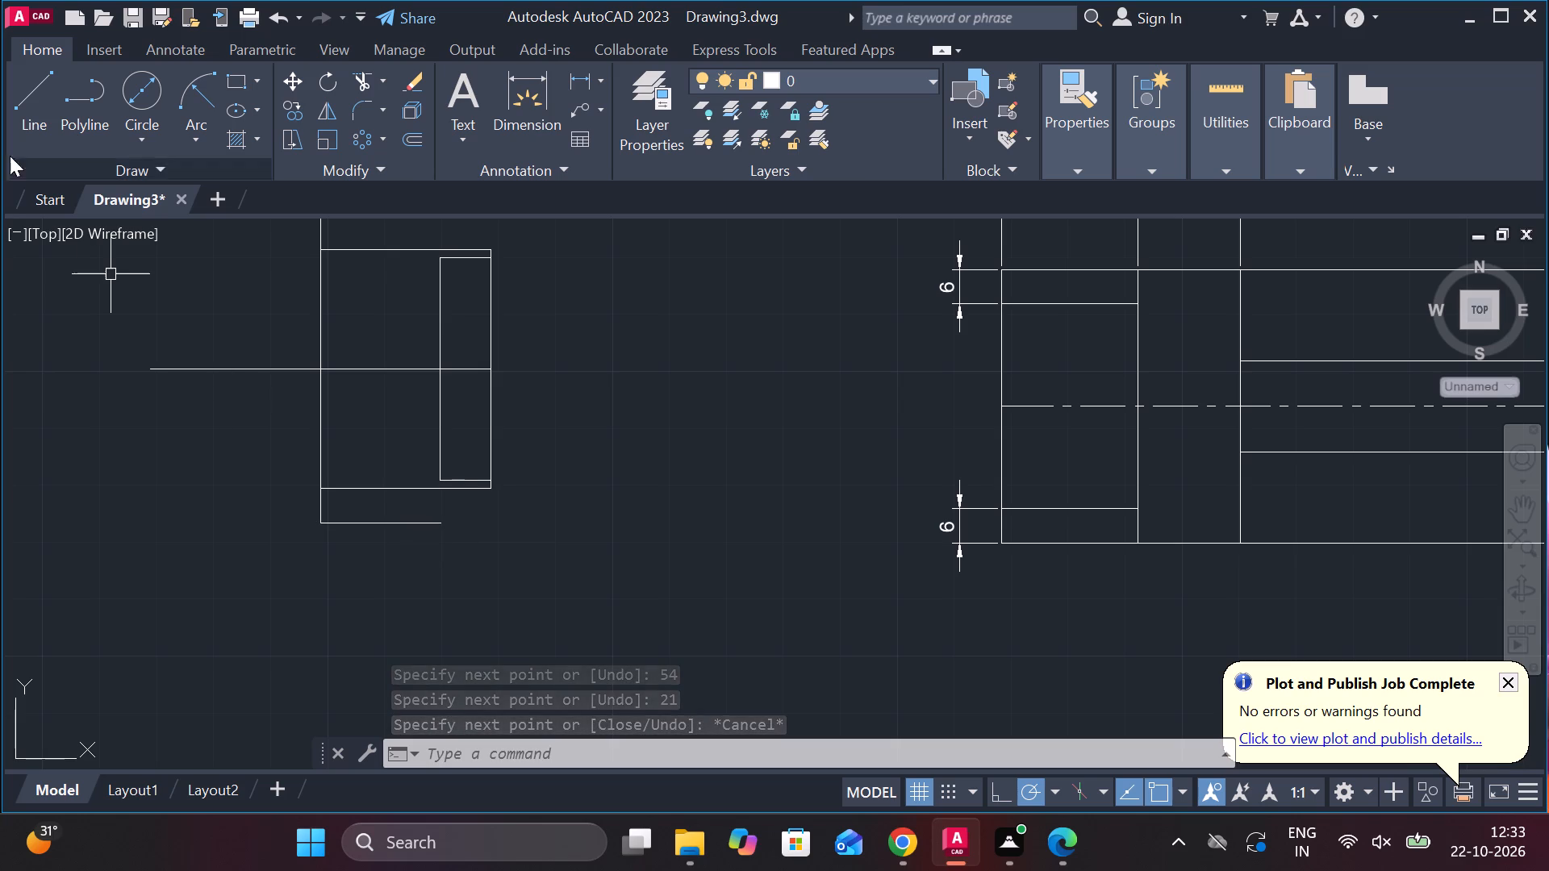
pyautogui.click(26, 101)
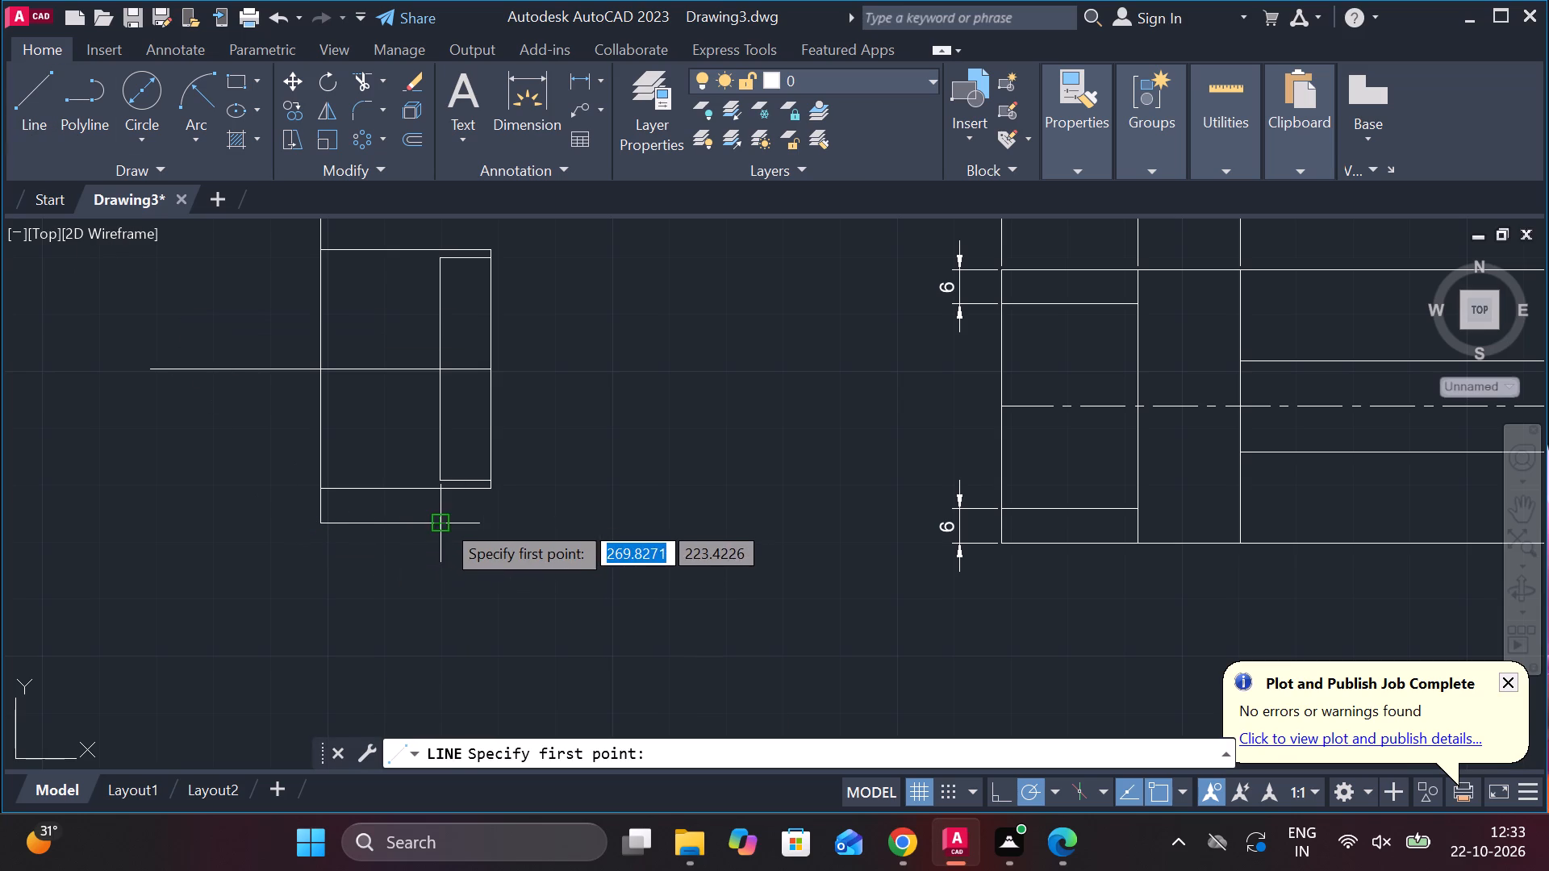
pyautogui.click(436, 523)
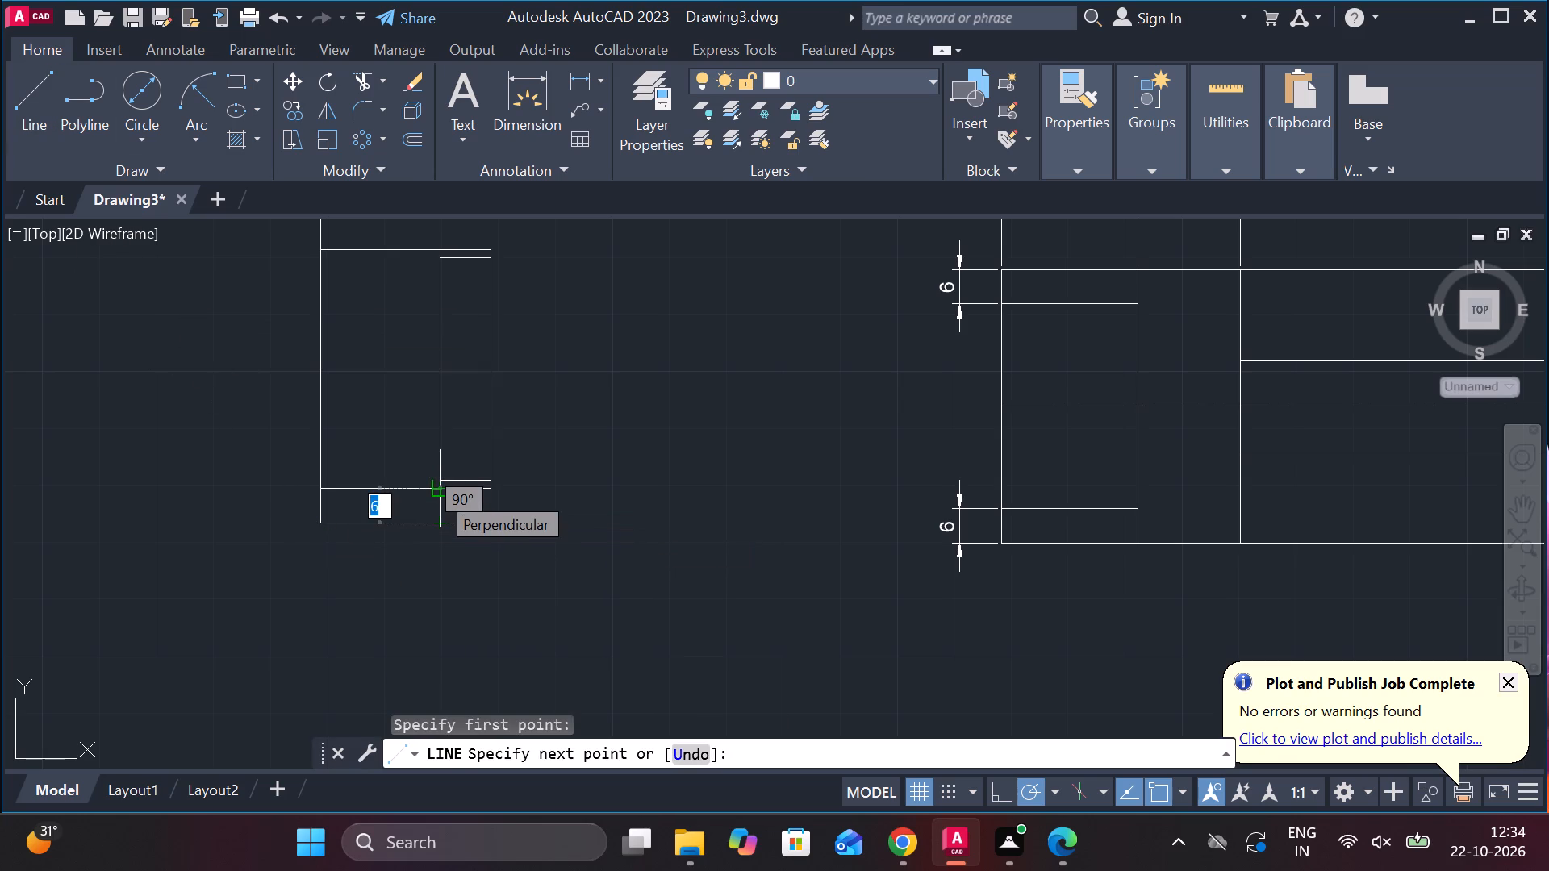
pyautogui.click(437, 492)
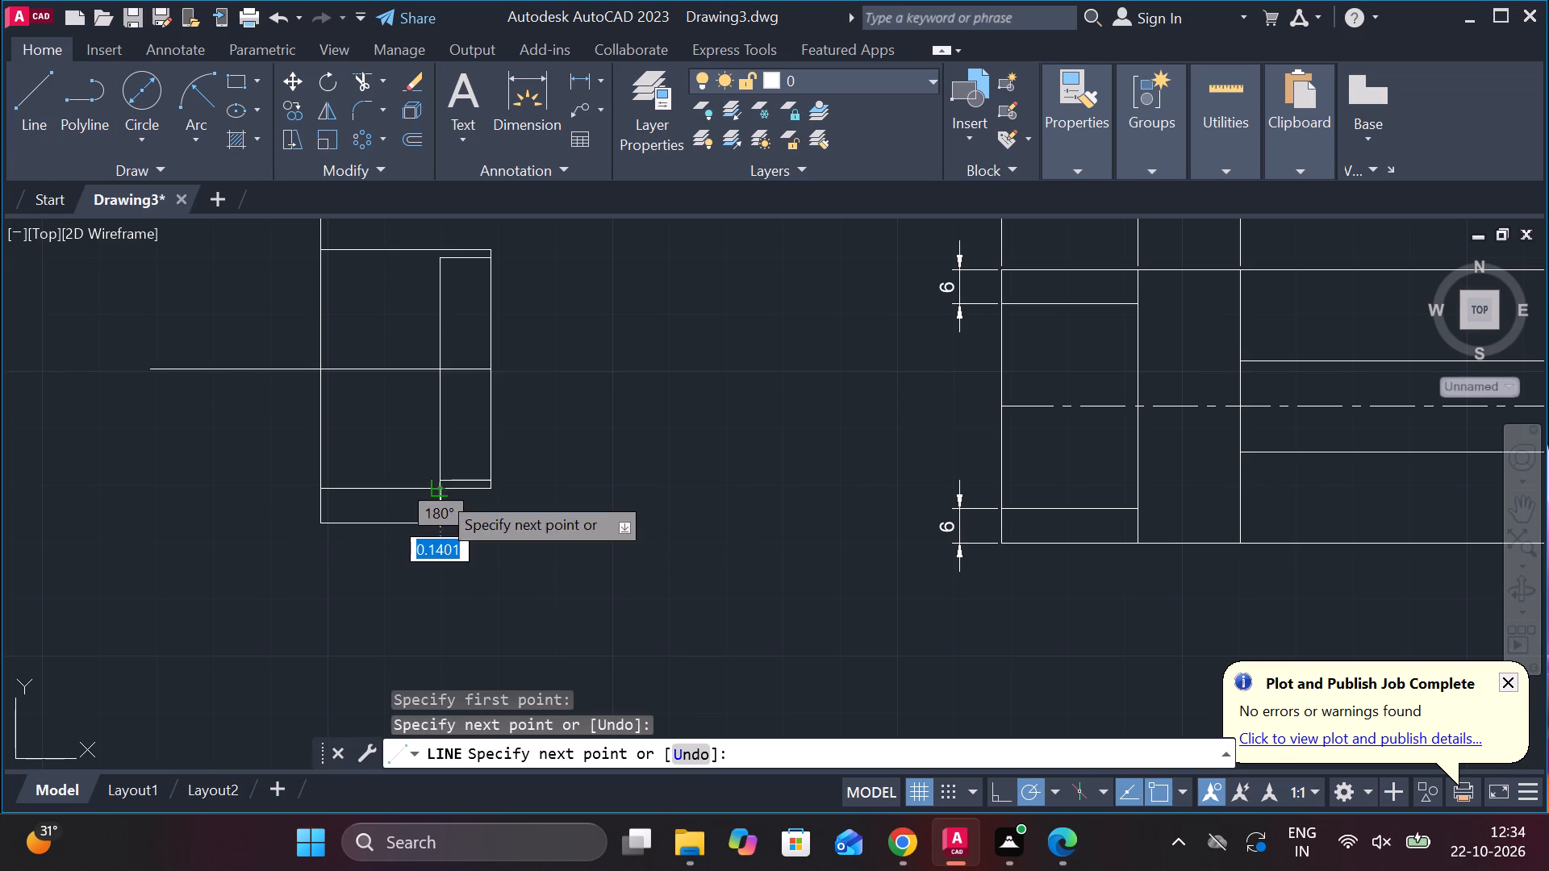
pyautogui.press('Escape')
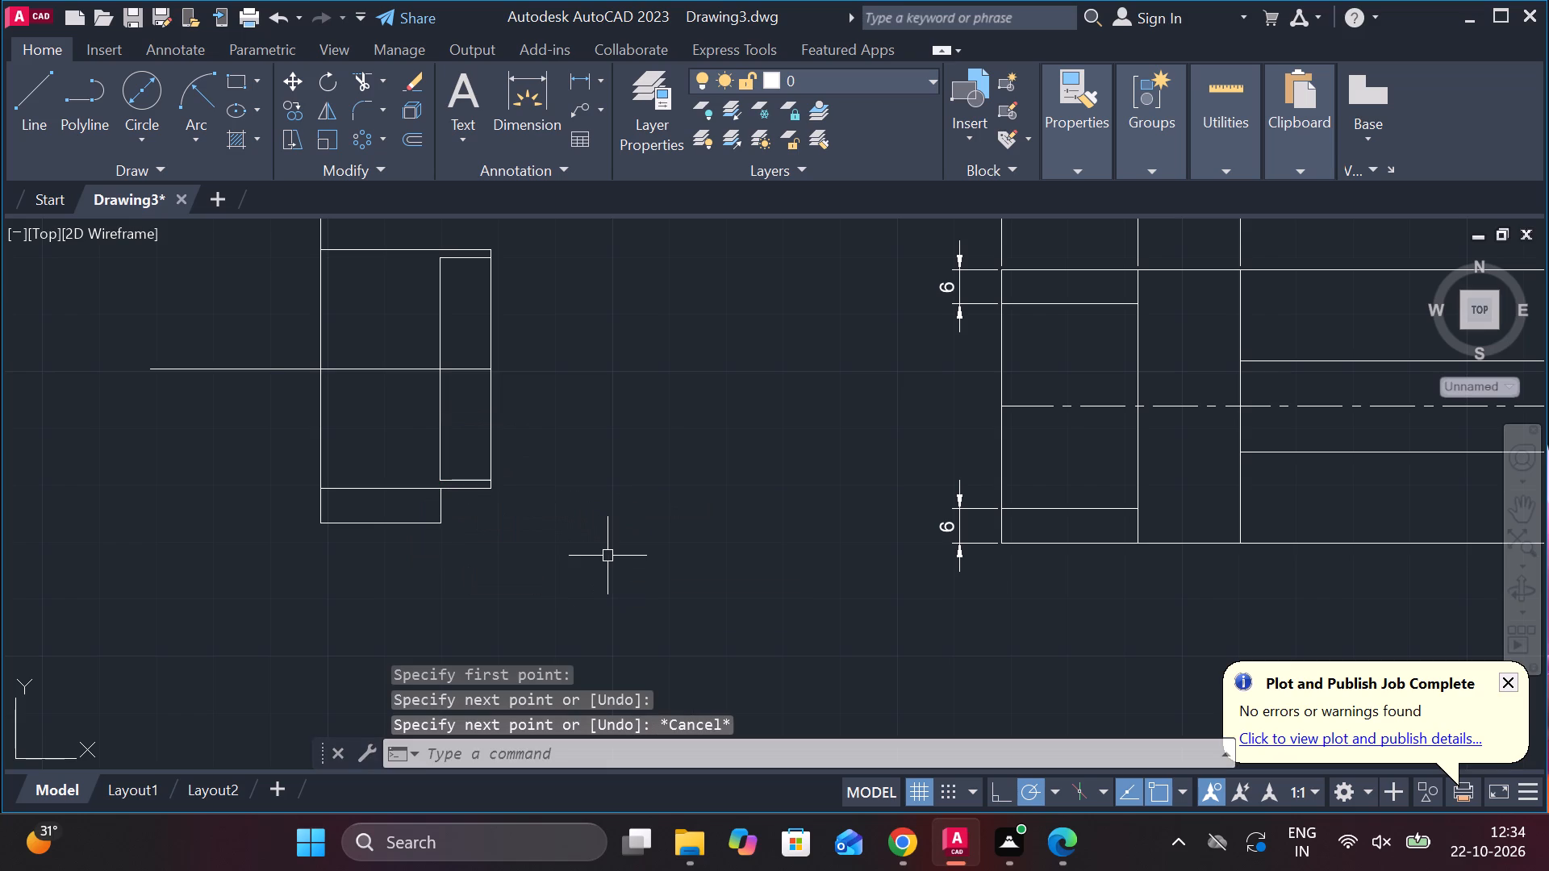
# Mirror the 21 line and the short 6 vertical line about the horizontal line, keeping the source objects.
pyautogui.click(386, 523)
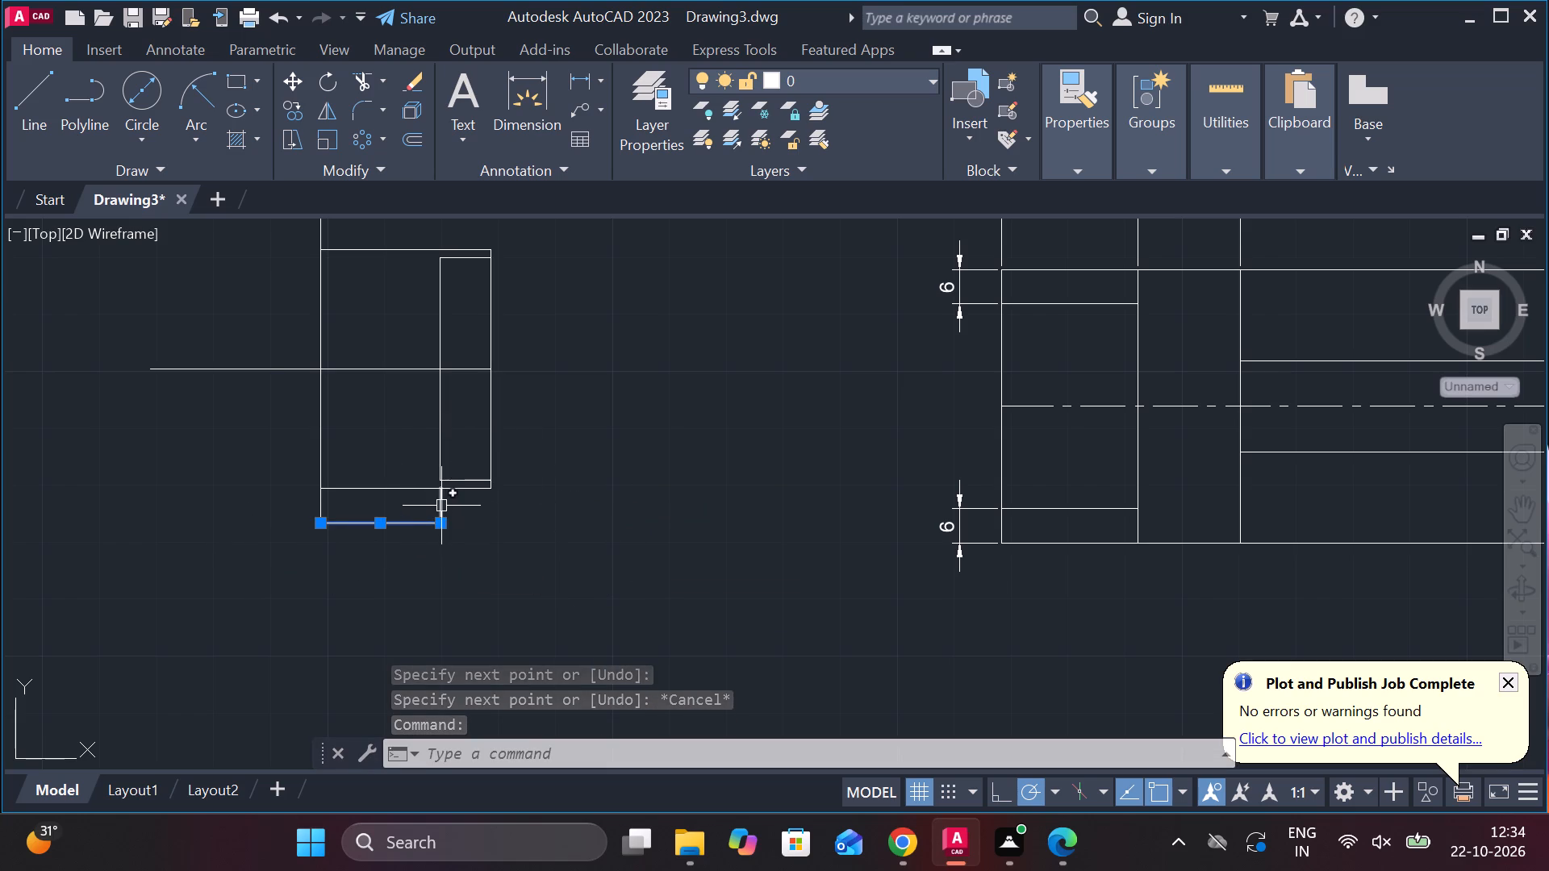
pyautogui.click(441, 506)
pyautogui.click(323, 110)
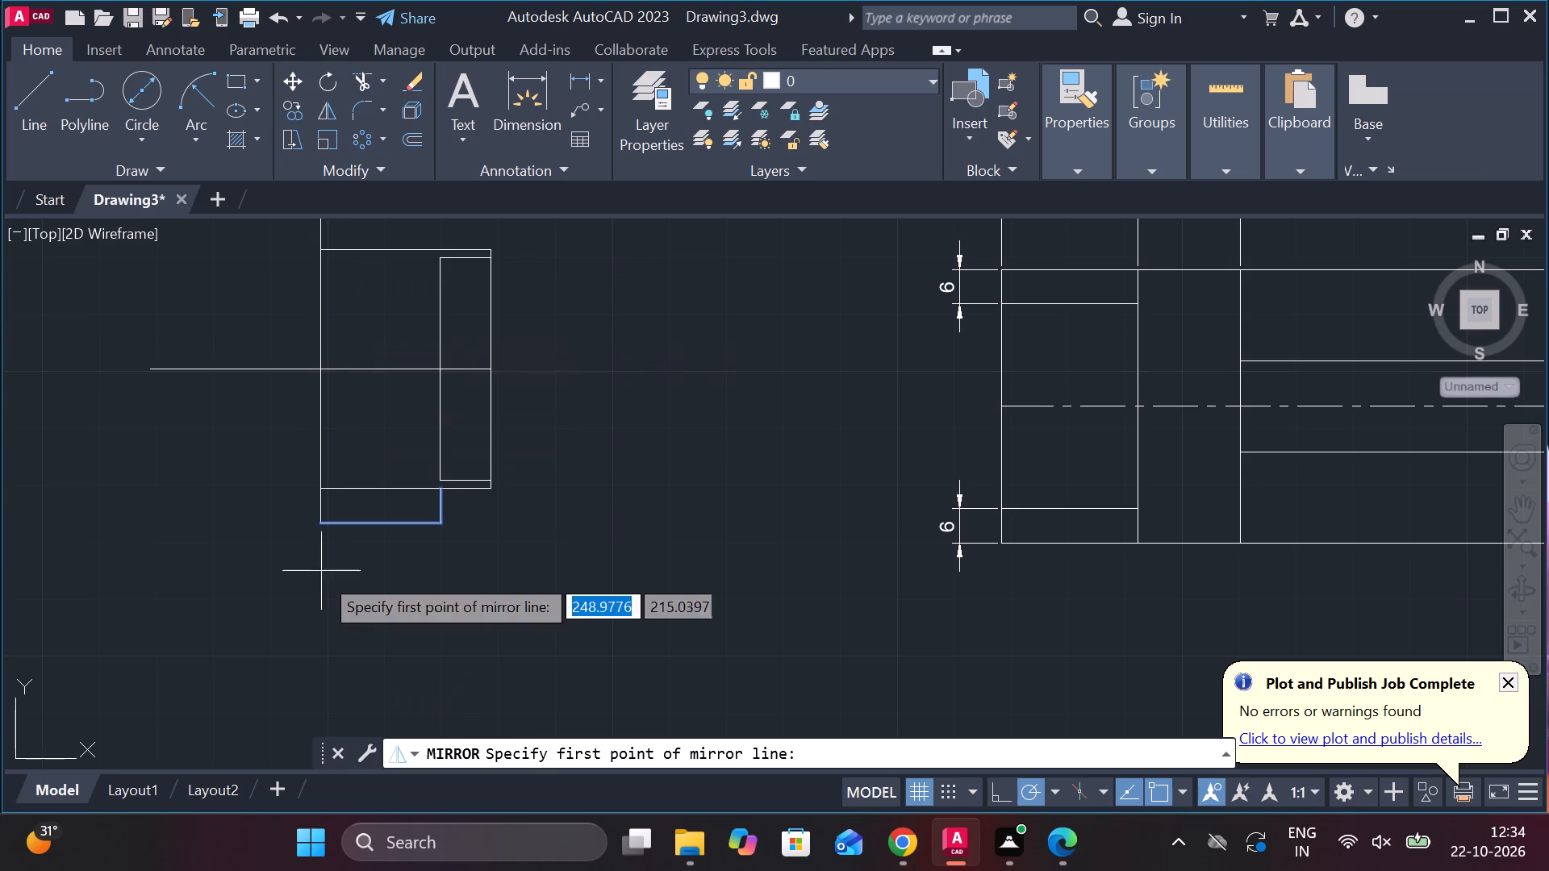
pyautogui.click(323, 369)
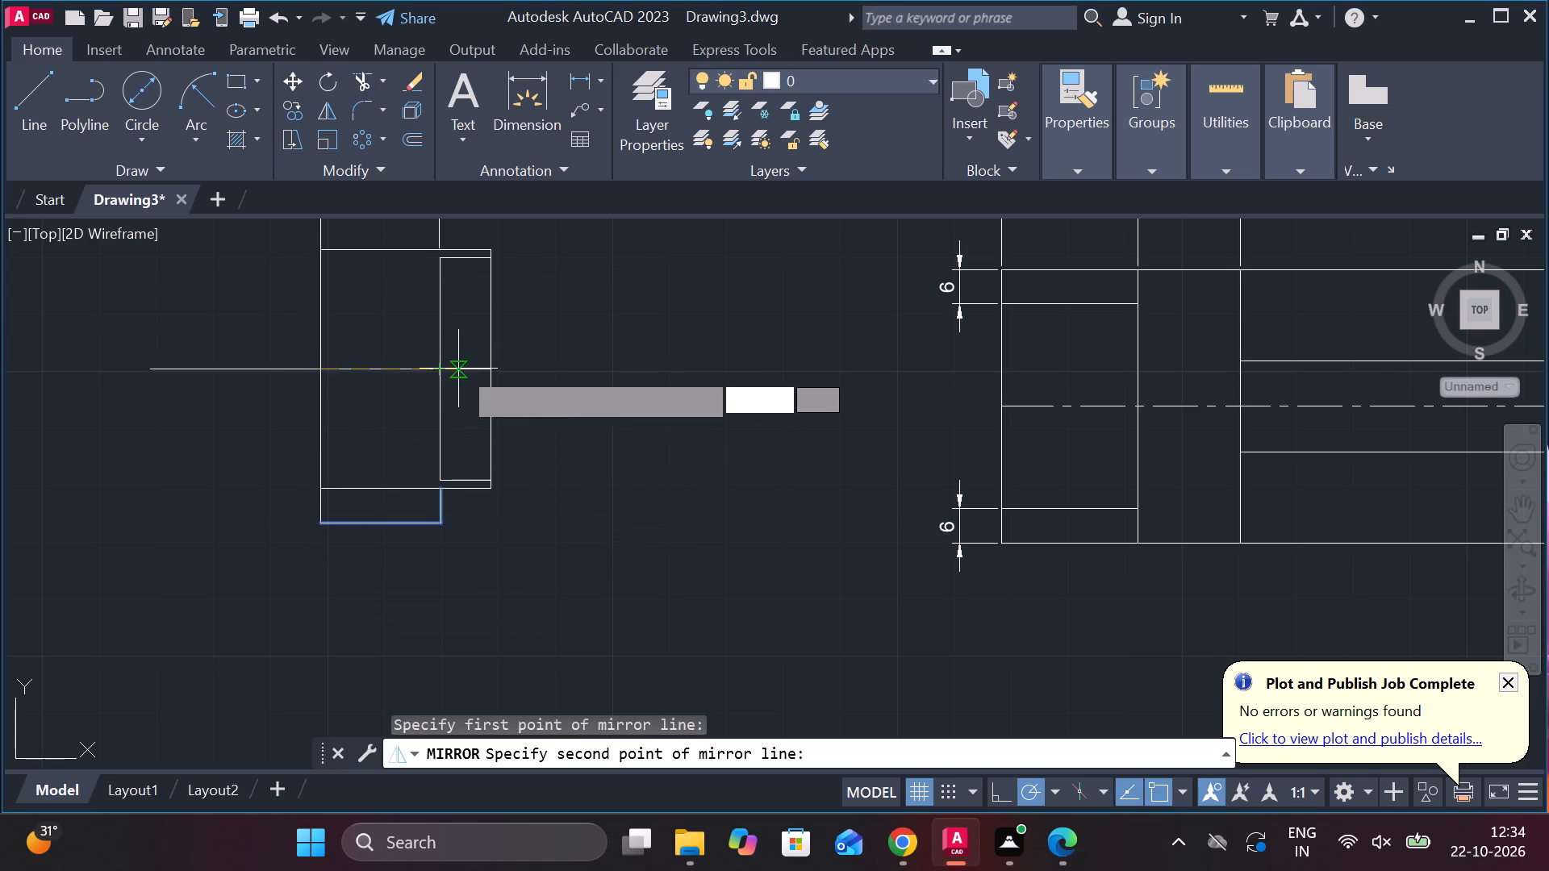
pyautogui.click(440, 368)
pyautogui.scroll(-1, 563, 335)
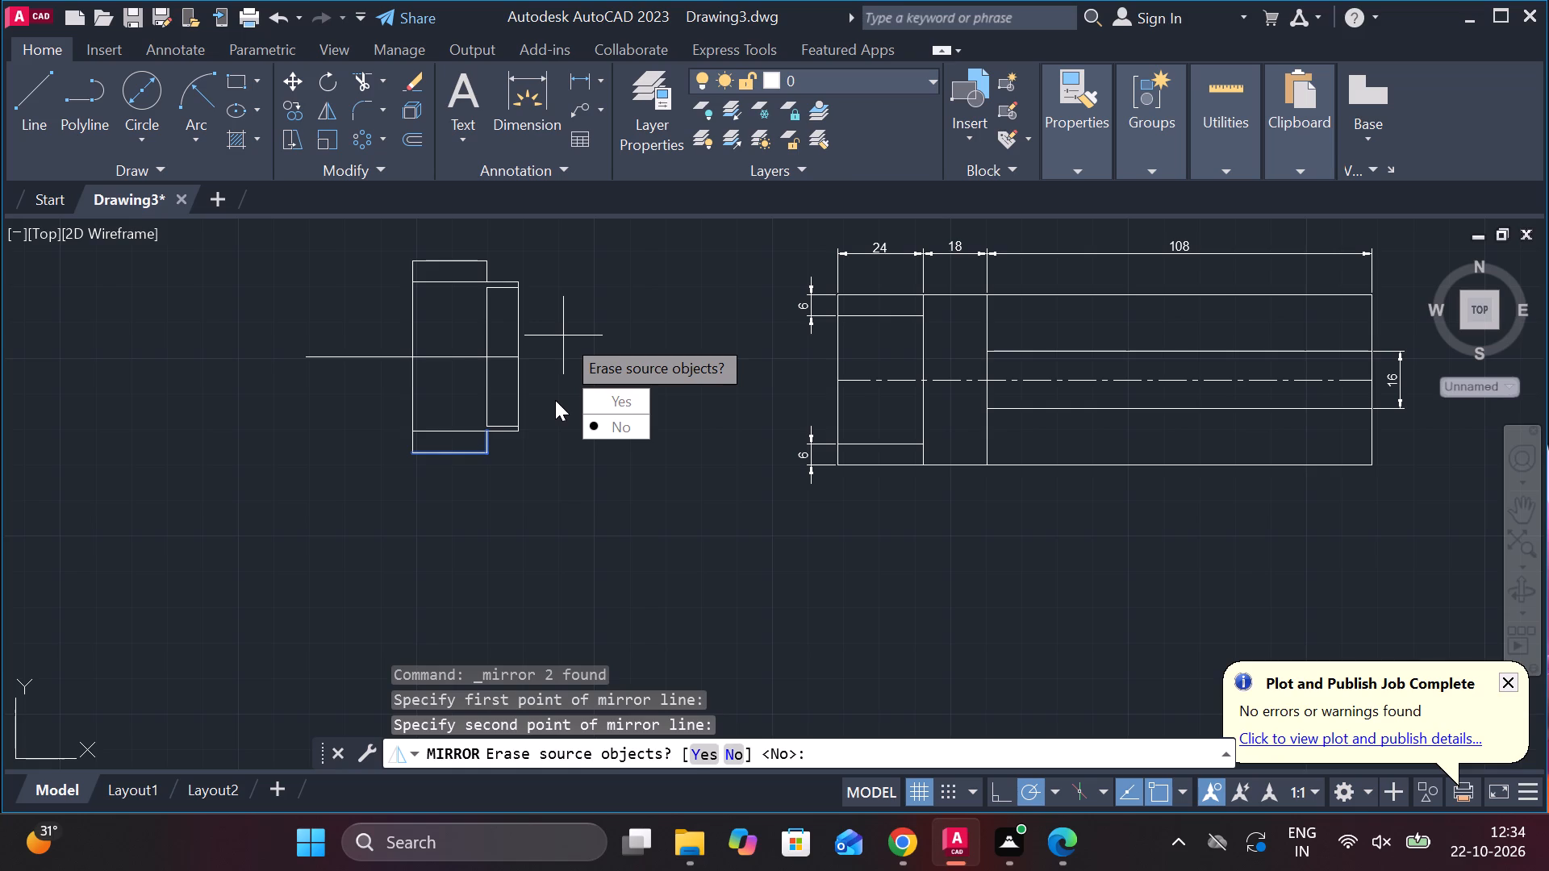
pyautogui.click(23, 93)
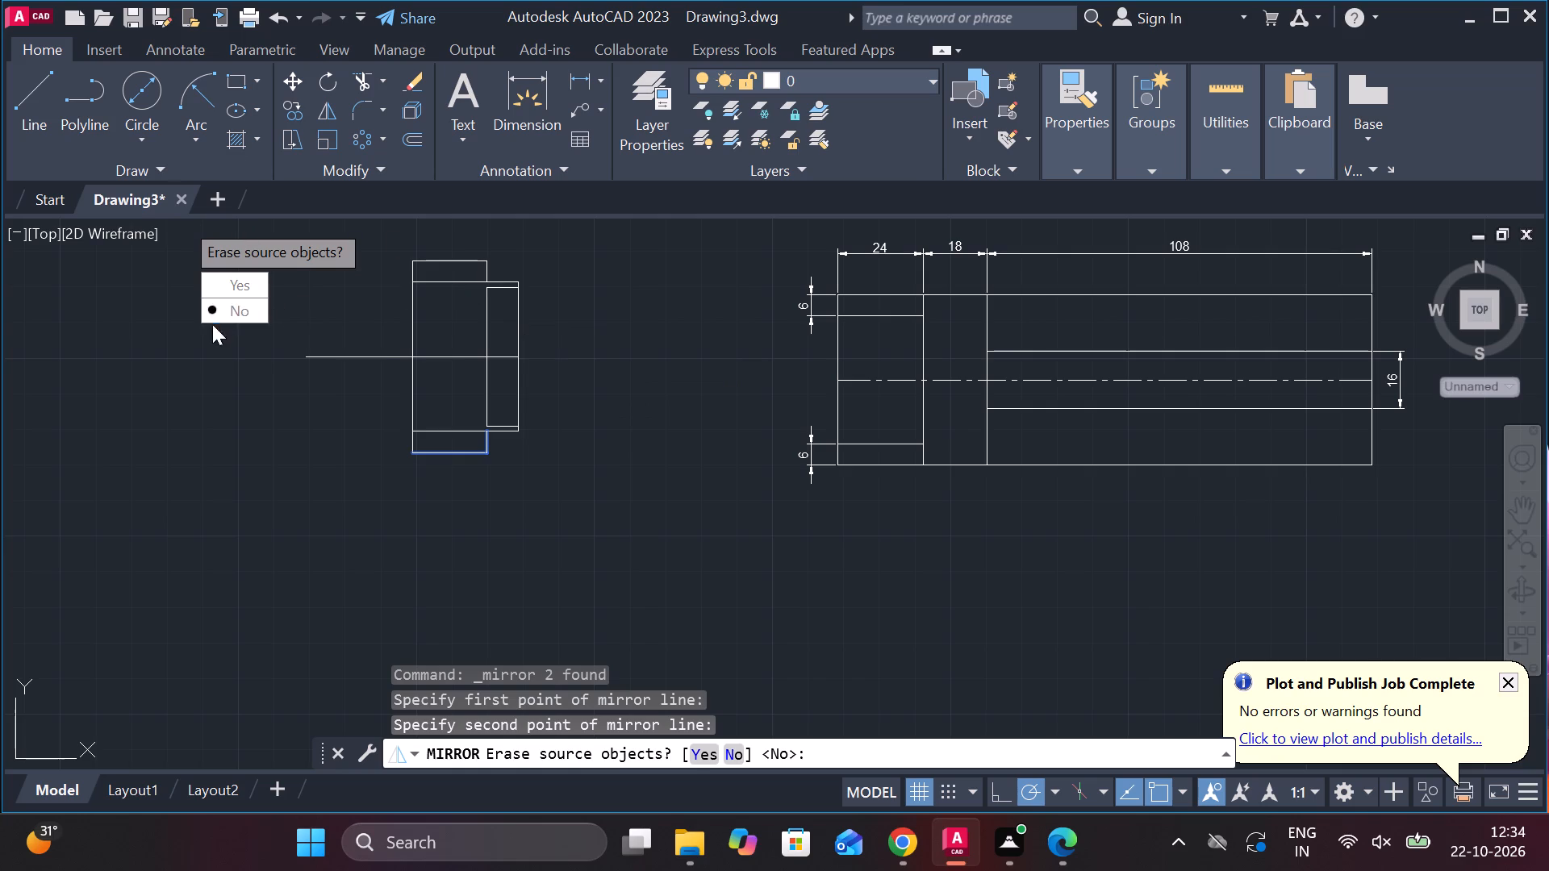
pyautogui.click(212, 324)
pyautogui.click(261, 415)
pyautogui.moveTo(261, 415); pyautogui.dragTo(212, 324)
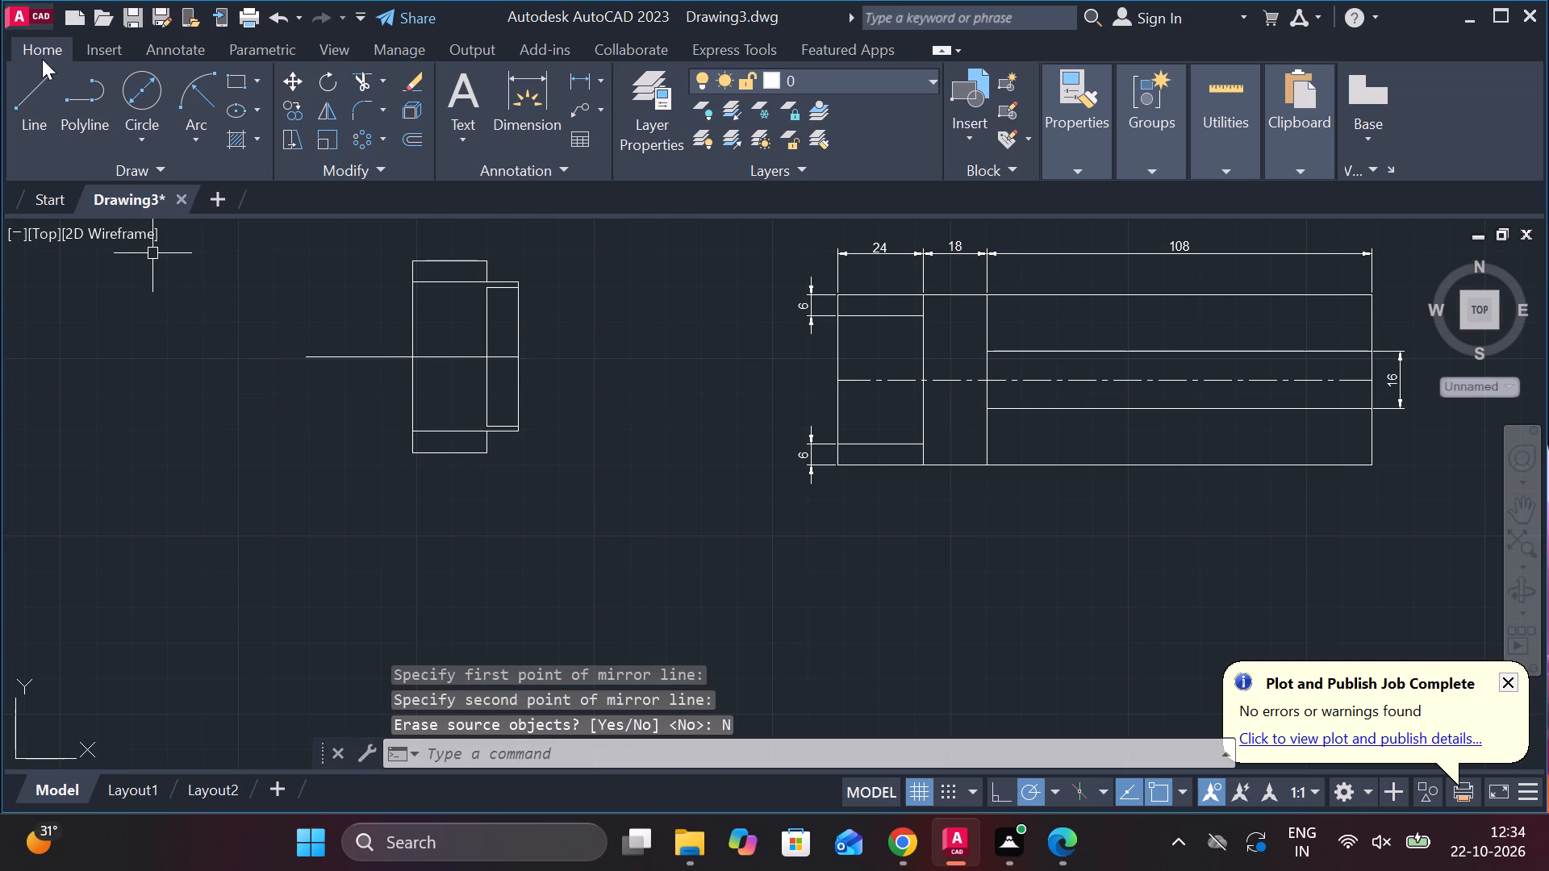
# Copy the outline's 54 long left vertical edge 1.5 to the right.
pyautogui.click(42, 81)
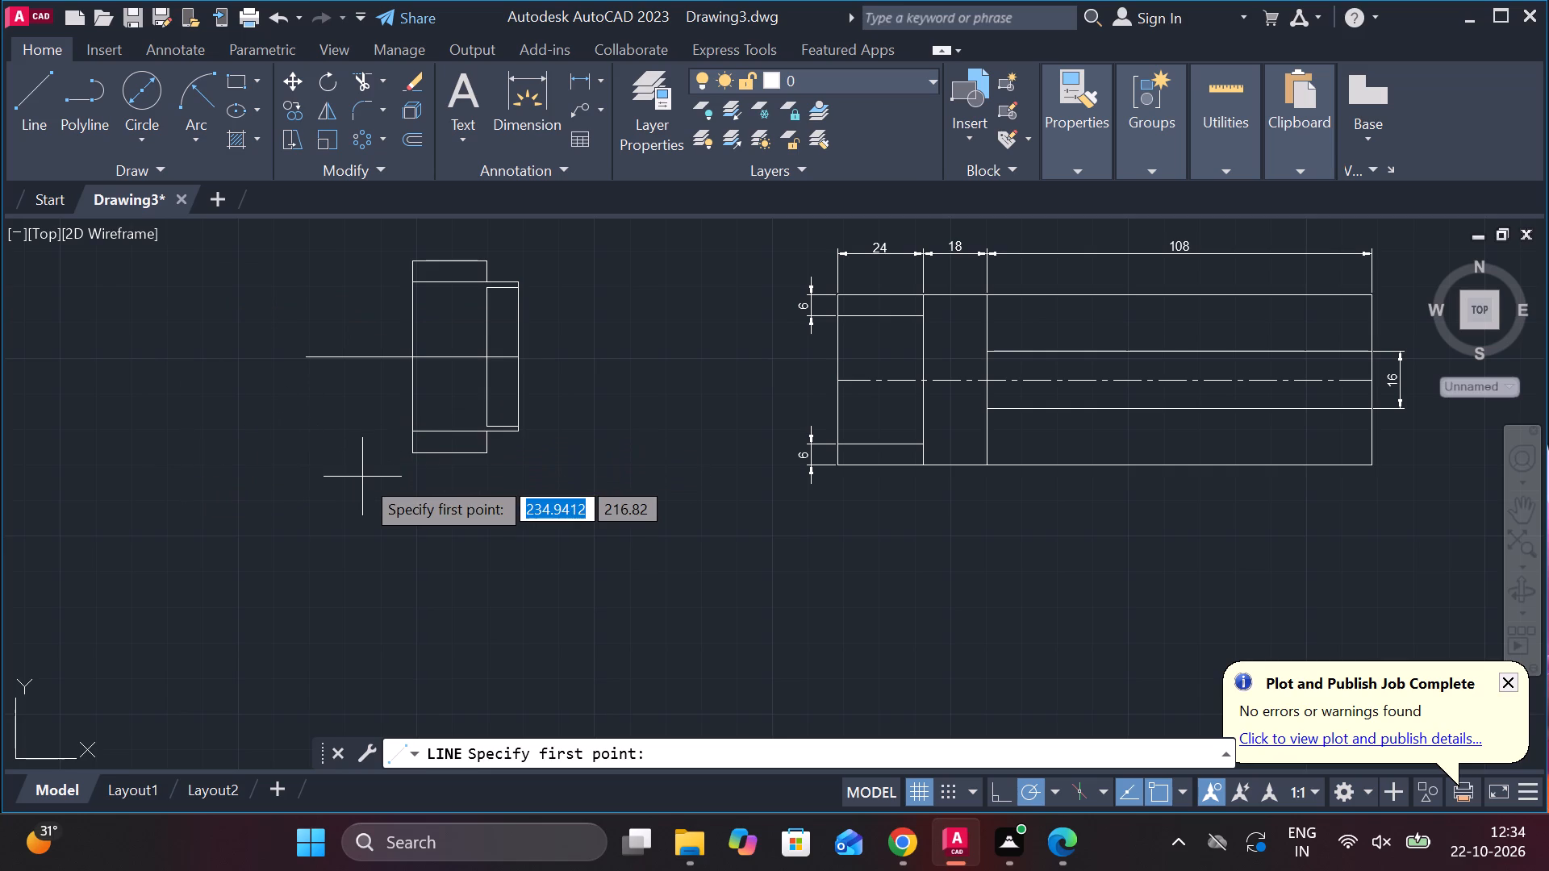
pyautogui.press('Escape')
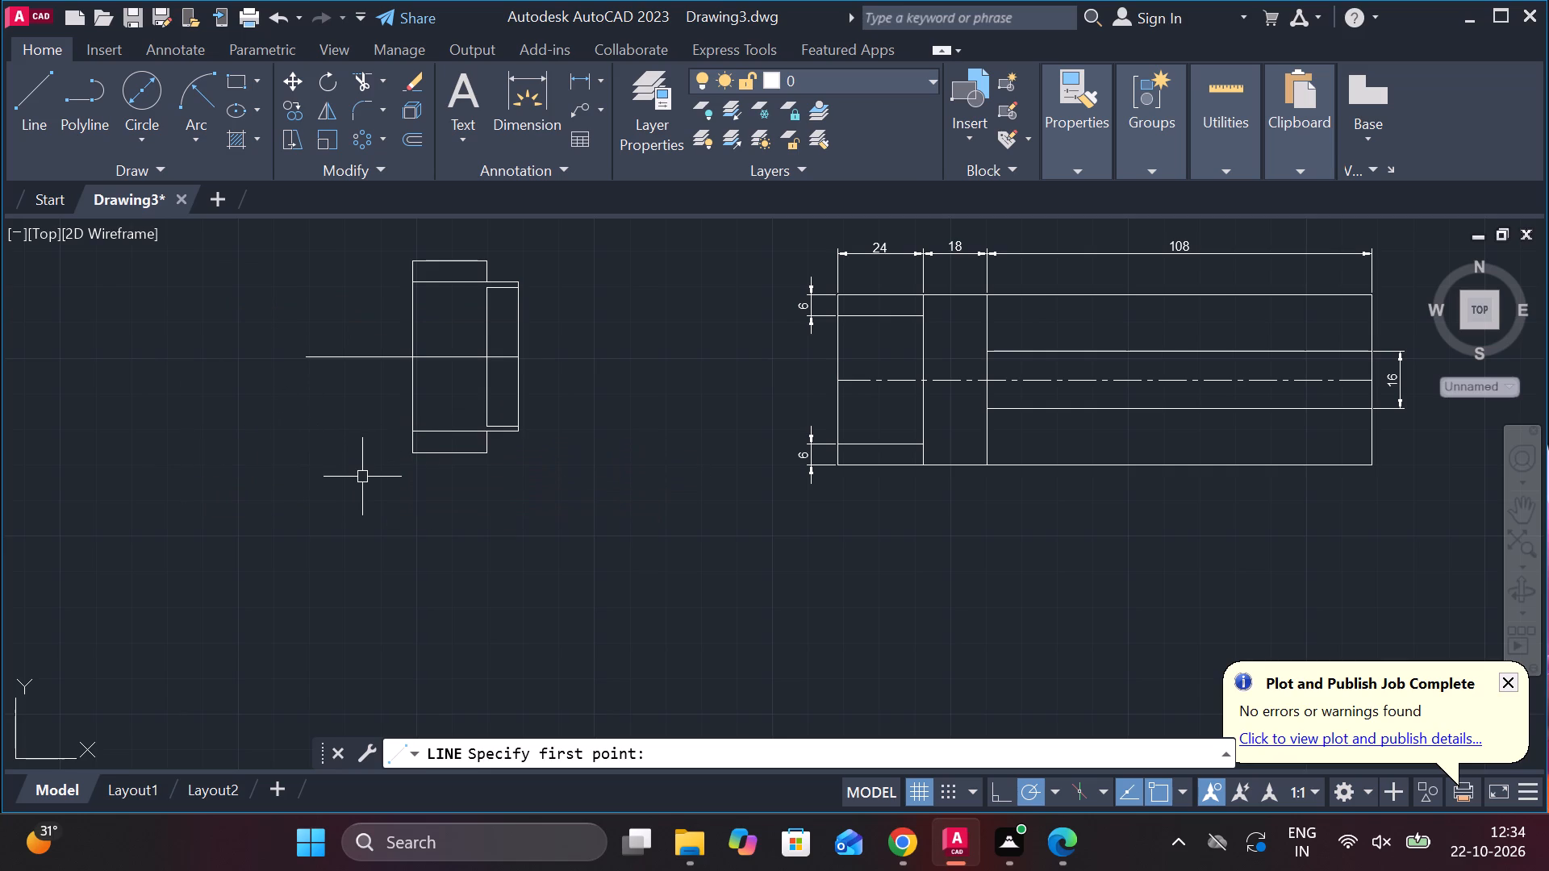
pyautogui.click(412, 360)
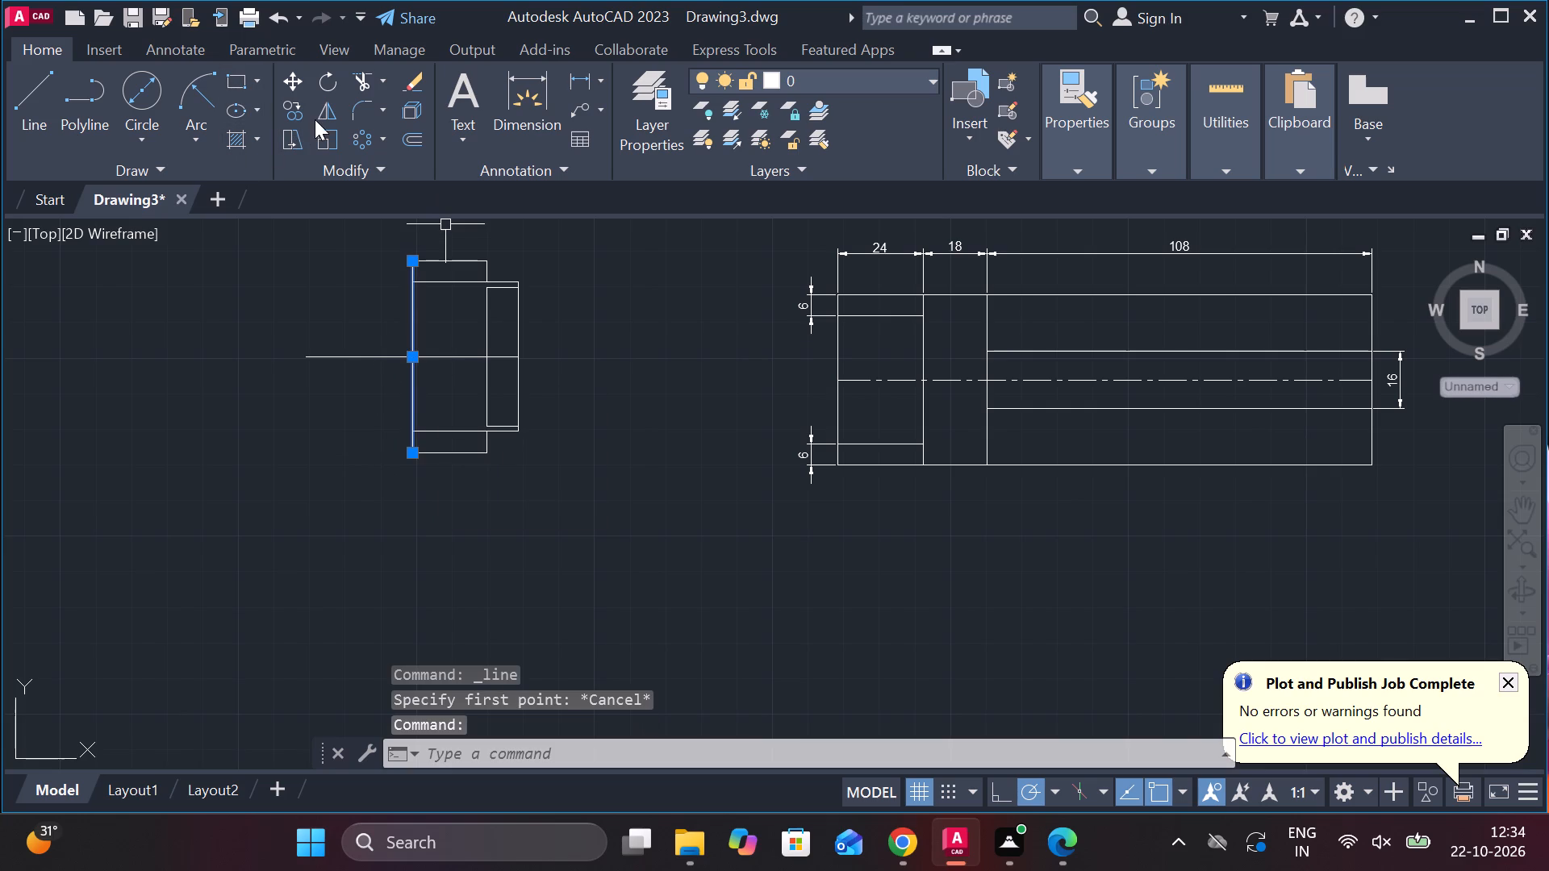
pyautogui.click(297, 111)
pyautogui.click(410, 357)
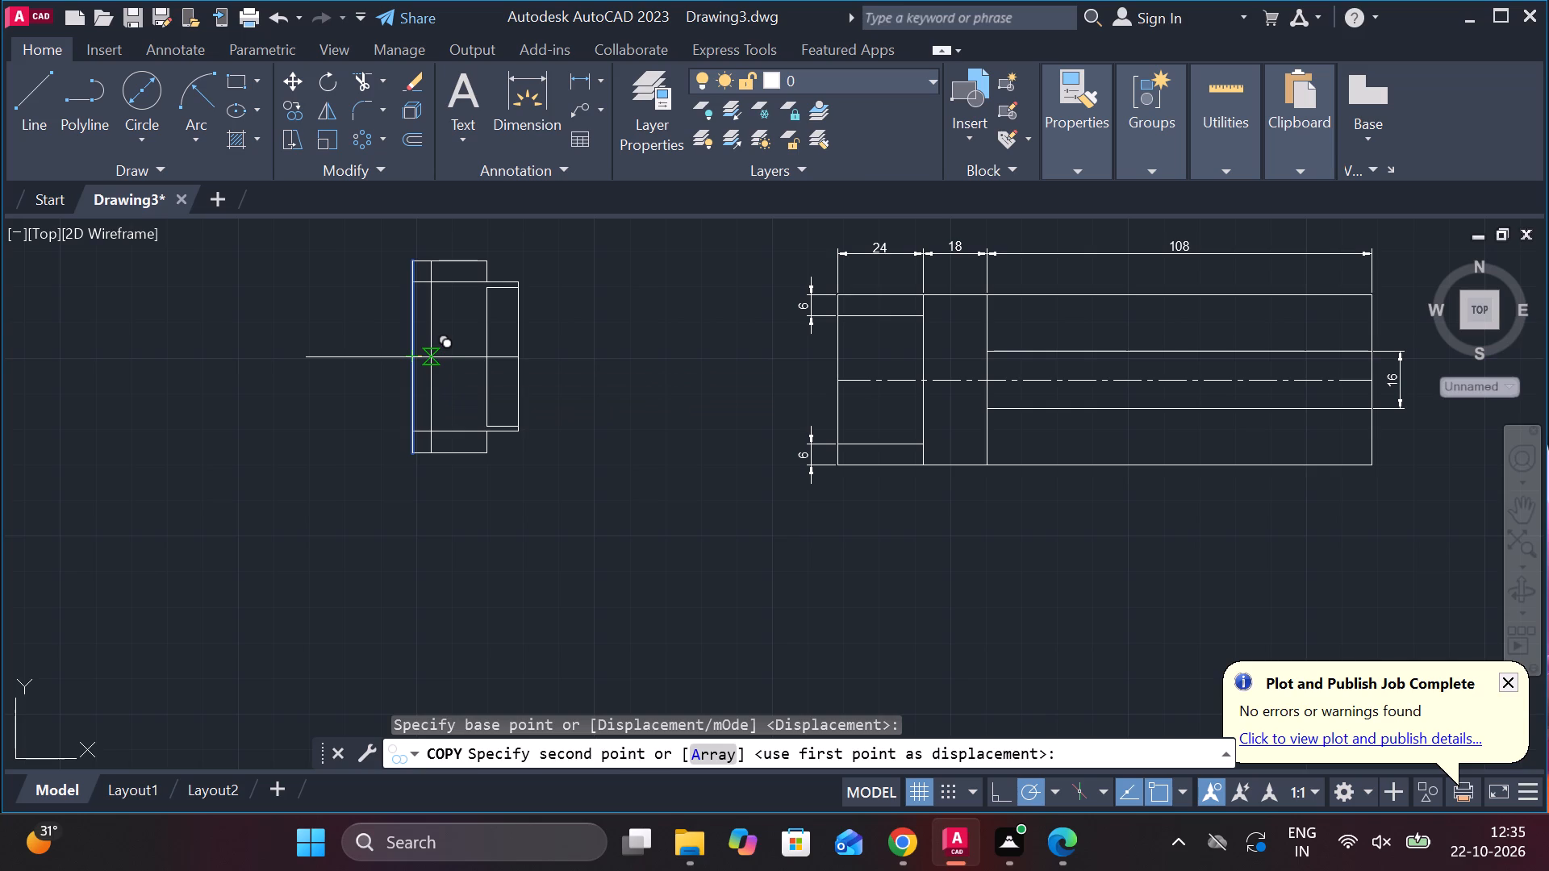
pyautogui.press('1')
pyautogui.press('.')
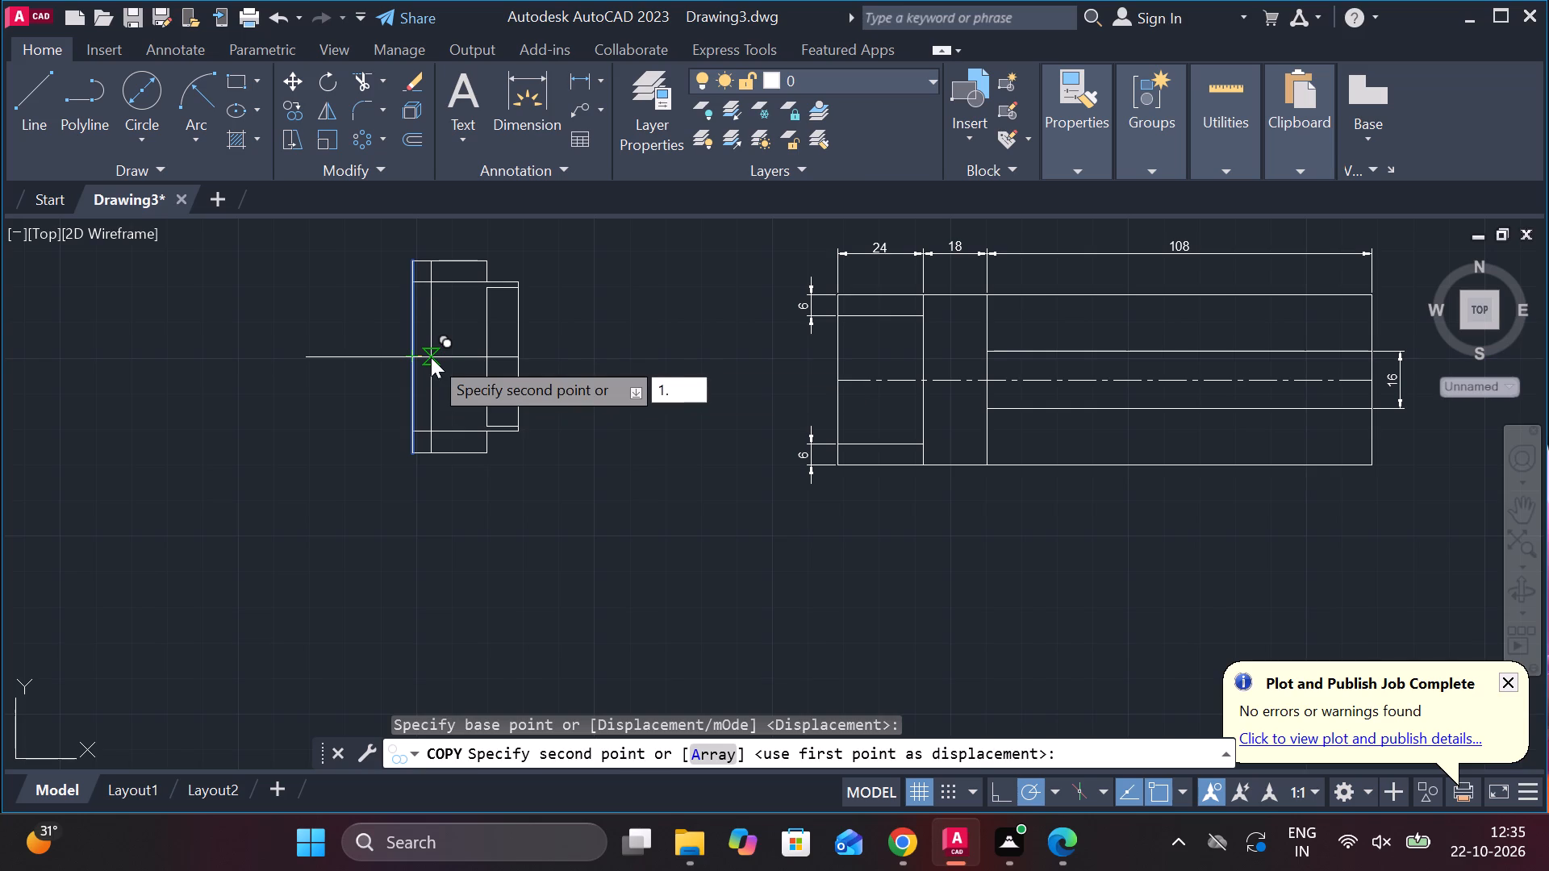
pyautogui.press('5')
pyautogui.press('Return')
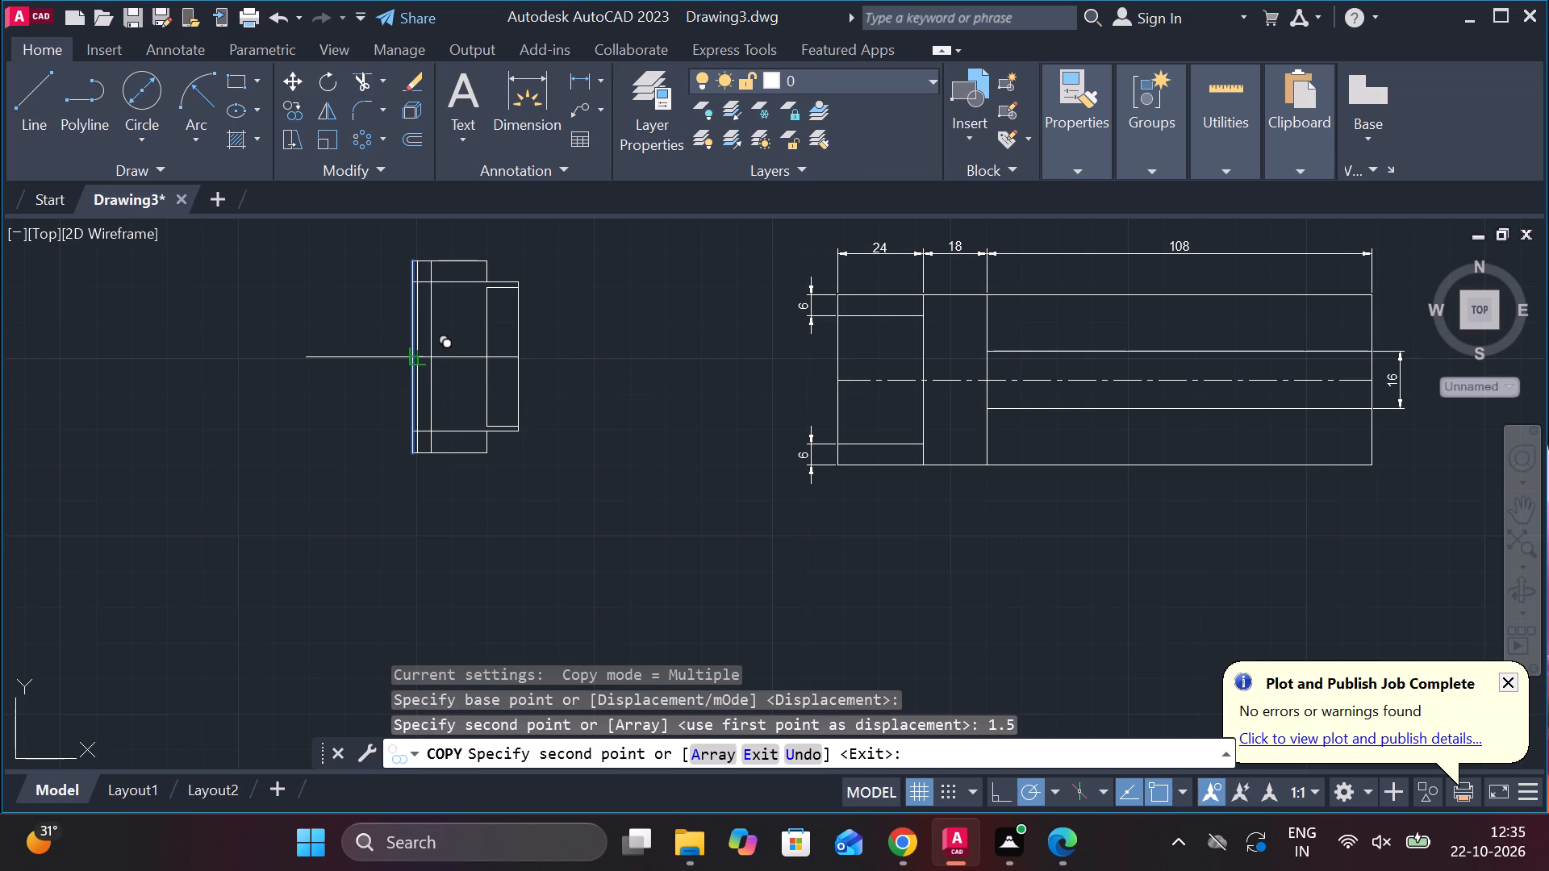
pyautogui.press('Escape')
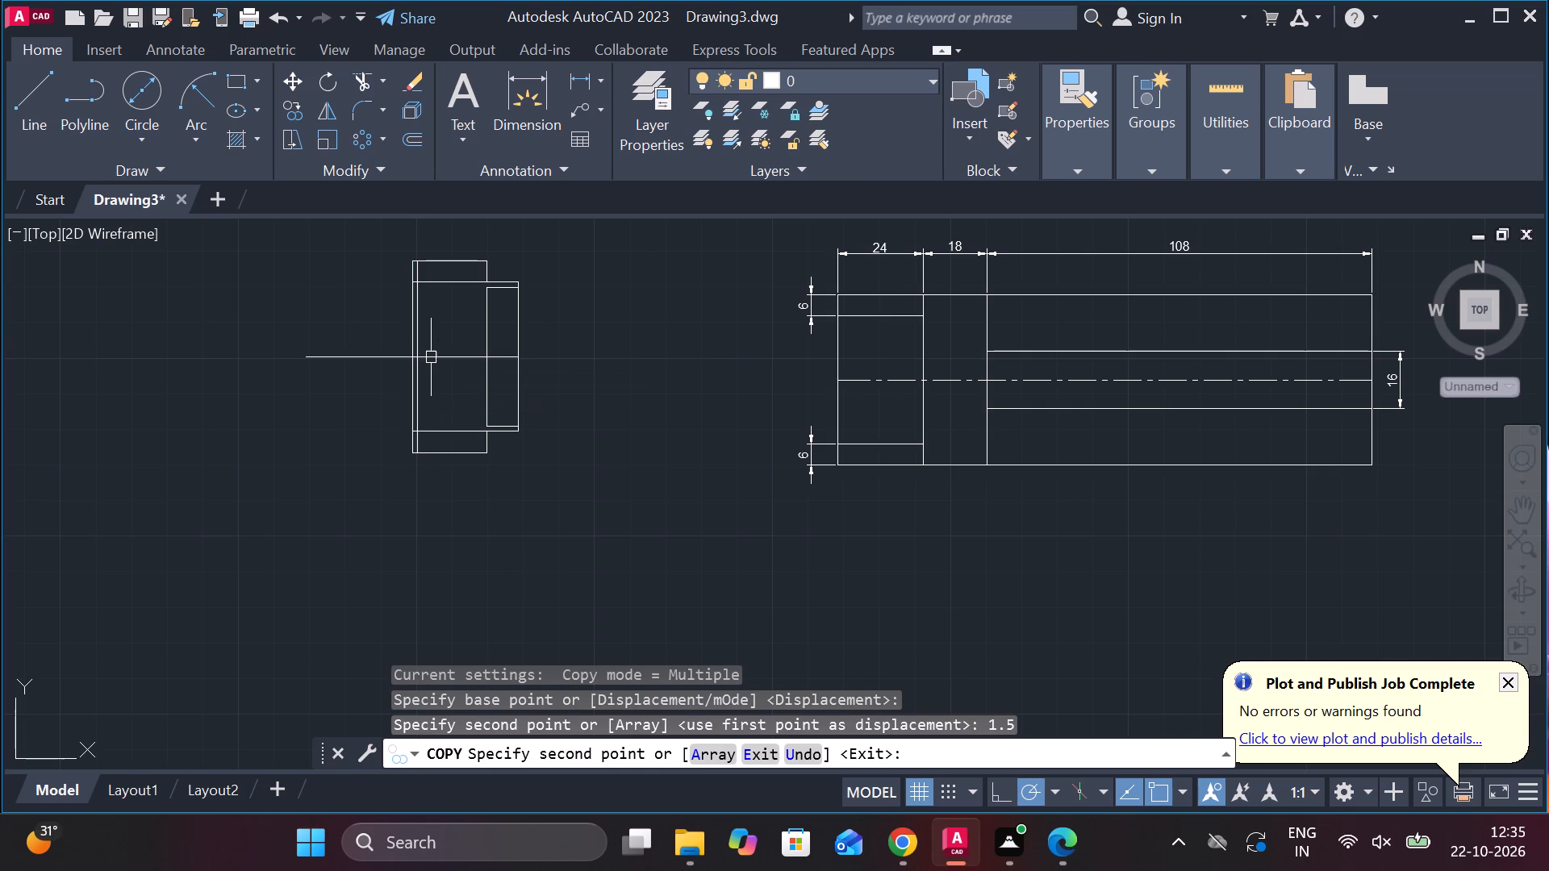
# Copy the left edge of the inner 9 by 39 rectangle 1.5 to the left.
pyautogui.click(487, 367)
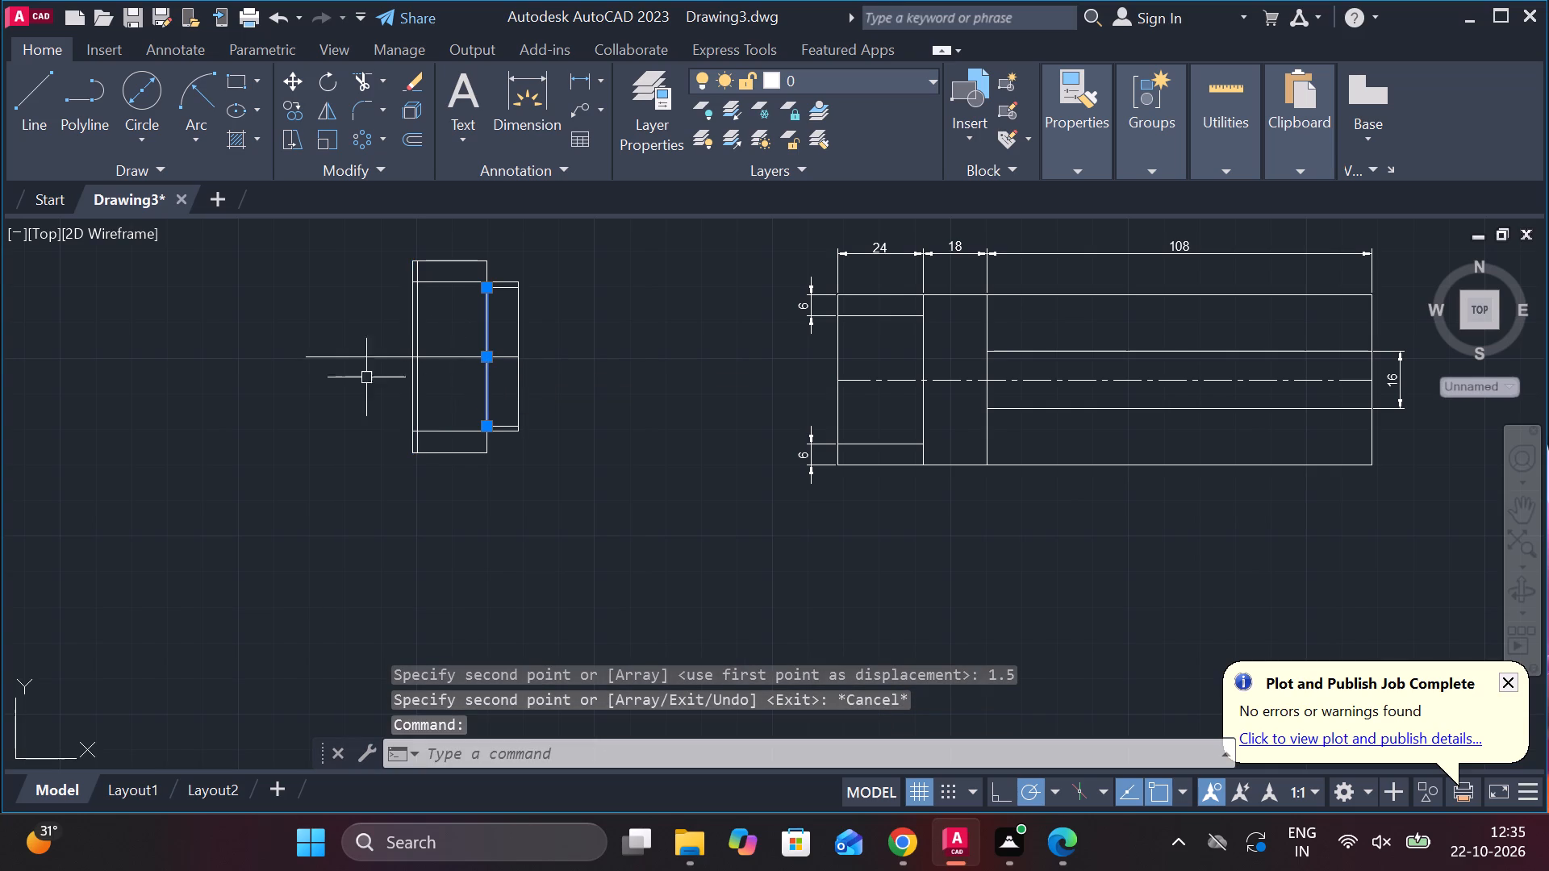
pyautogui.click(294, 107)
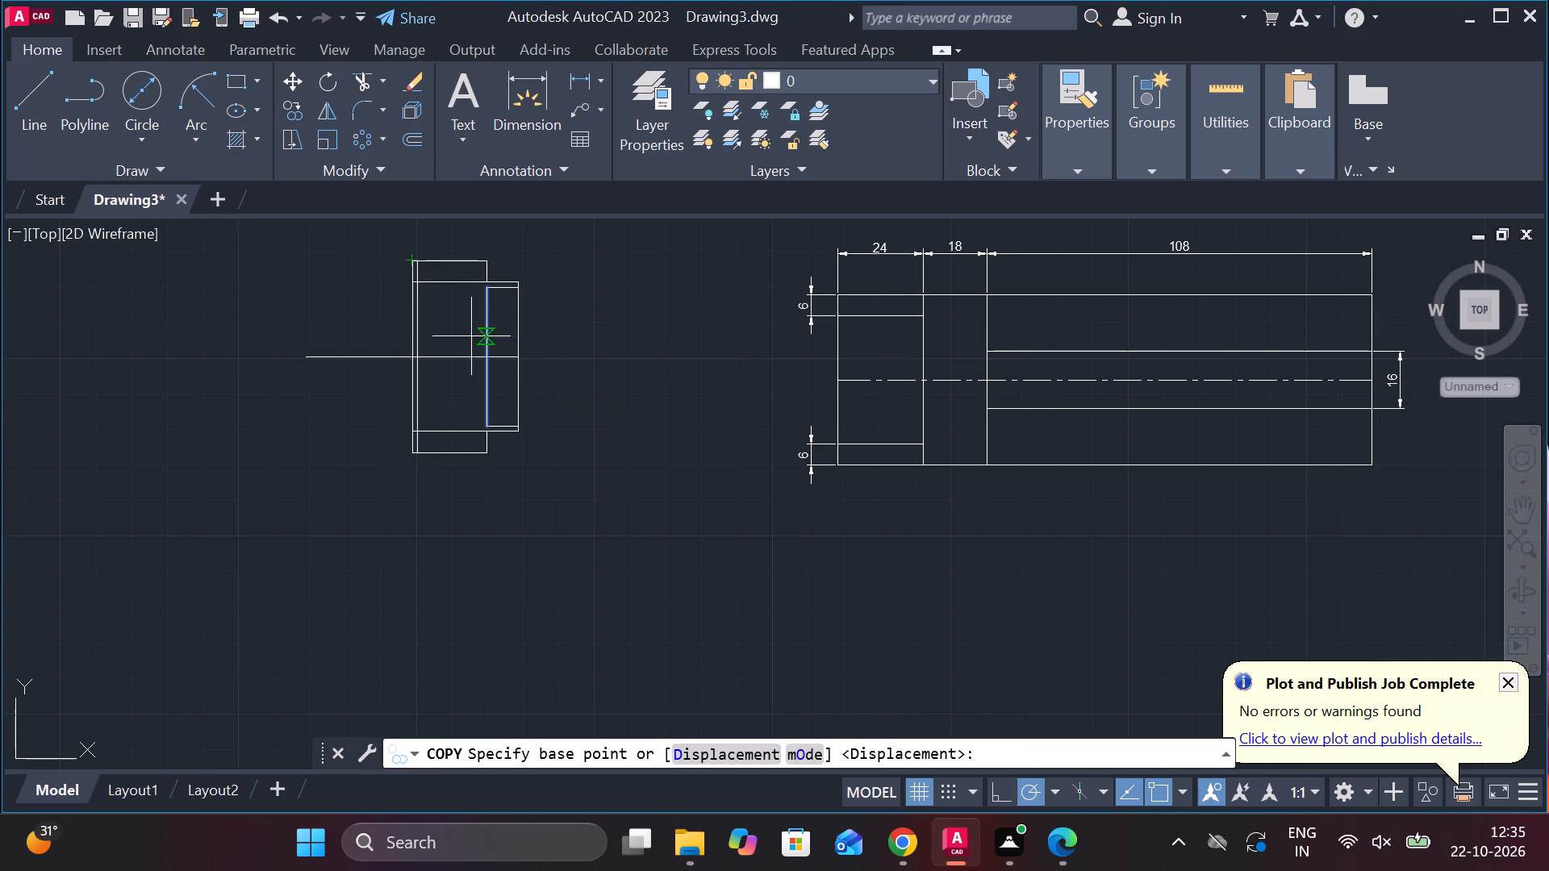
pyautogui.click(481, 350)
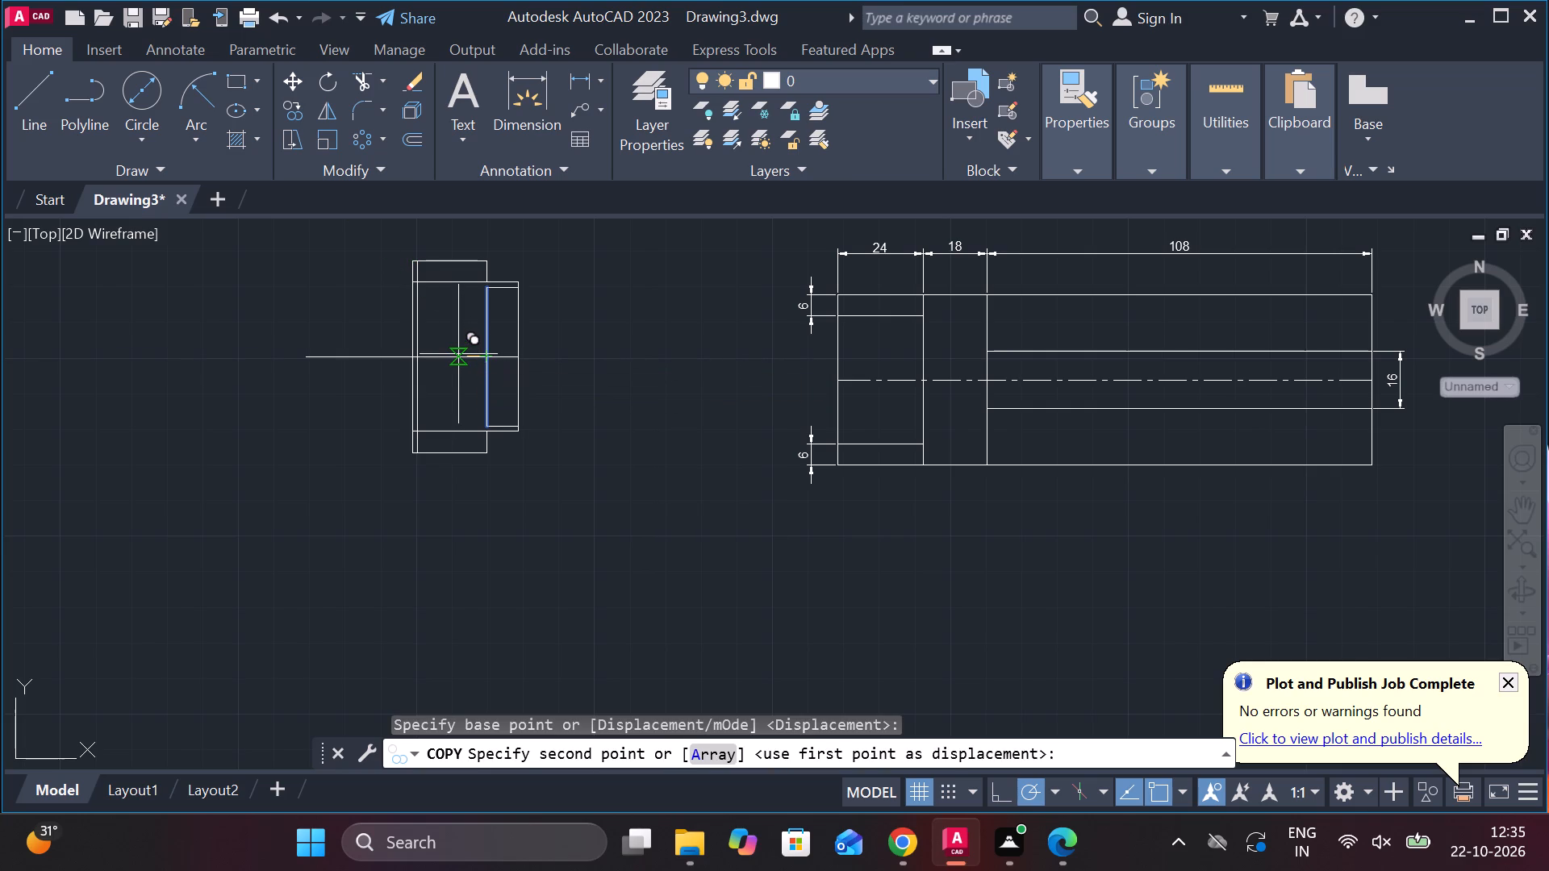
pyautogui.press('1')
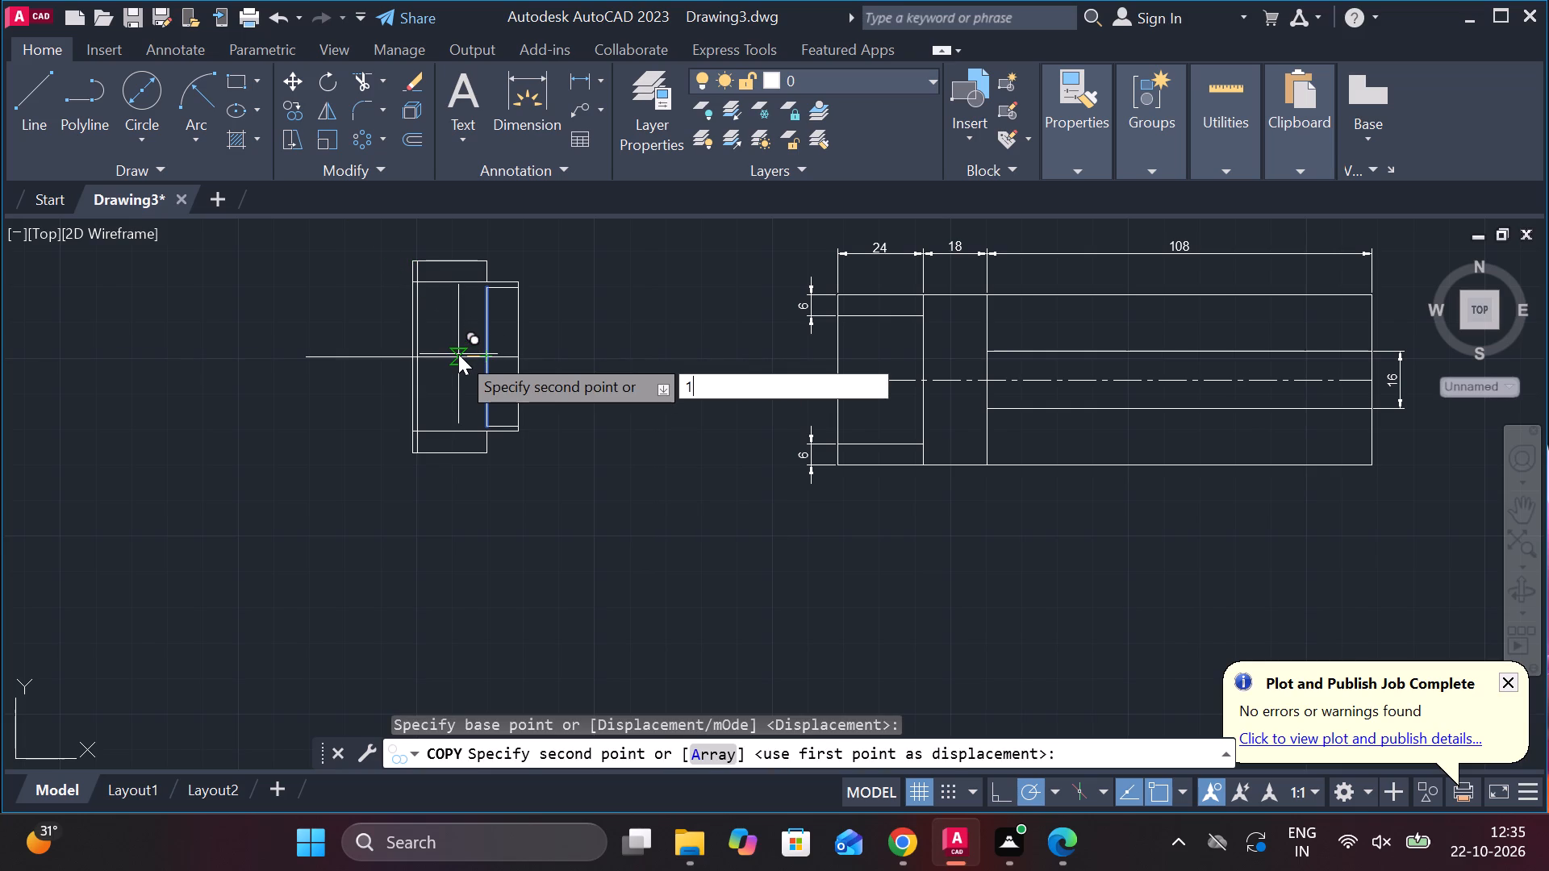
pyautogui.press('.')
pyautogui.press('5')
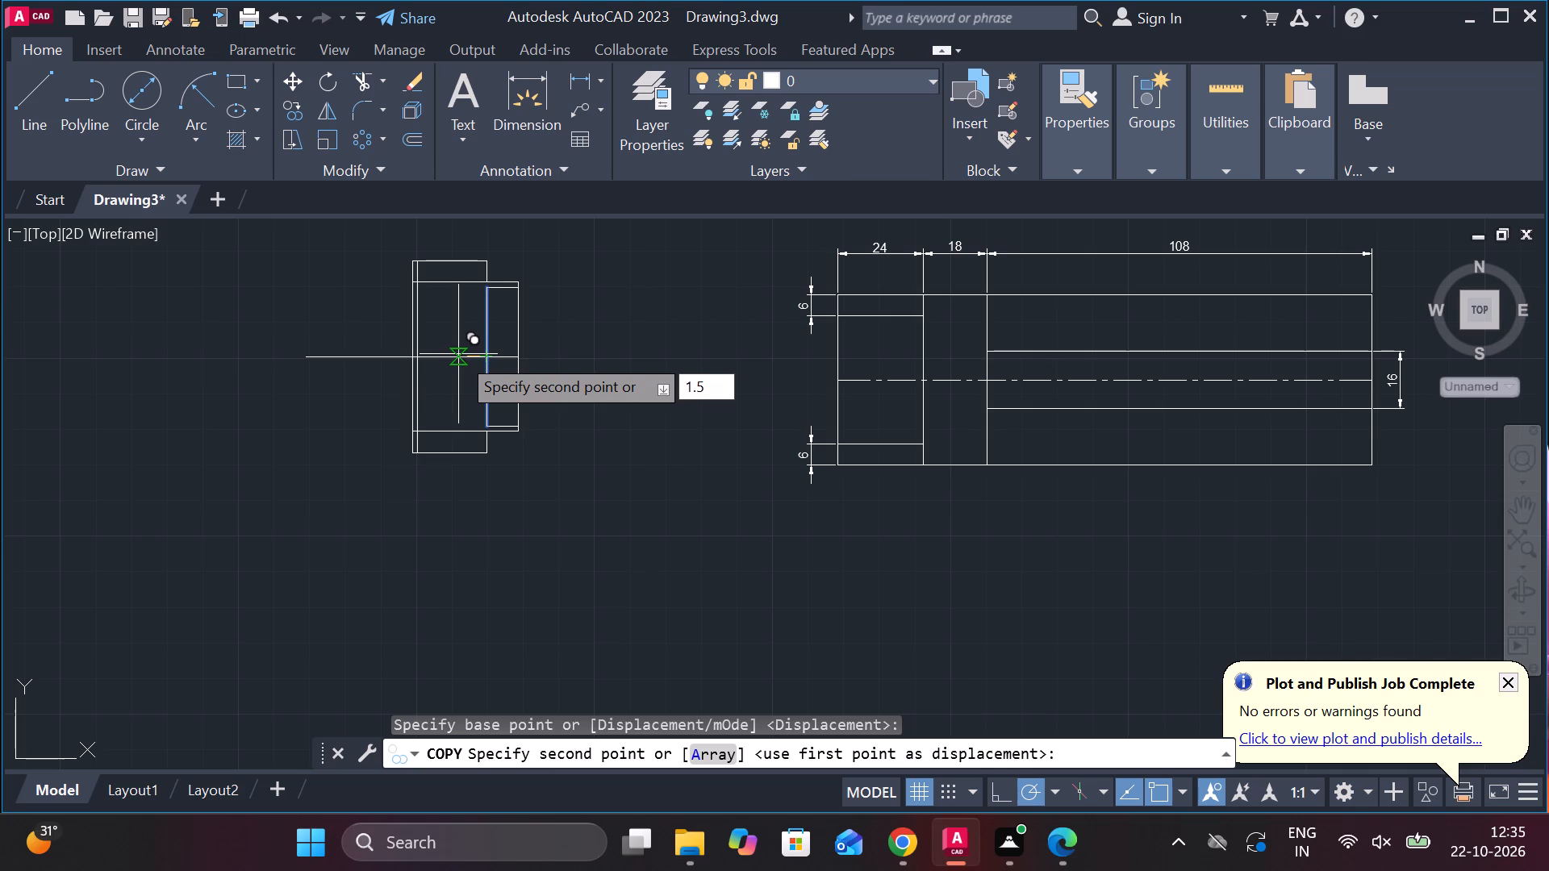
pyautogui.press('Return')
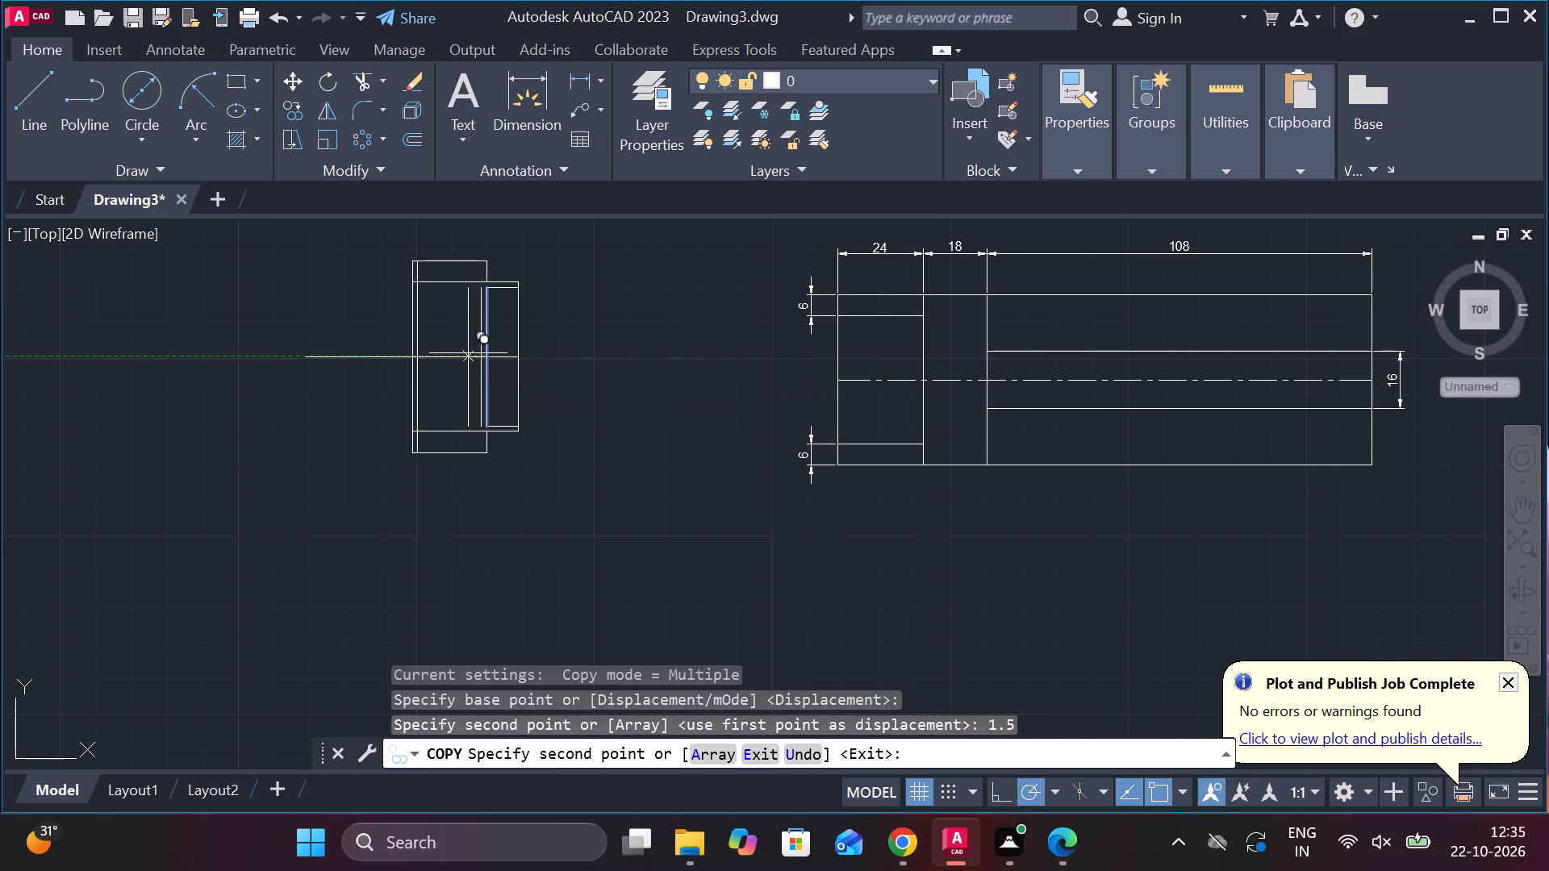
pyautogui.press('Escape')
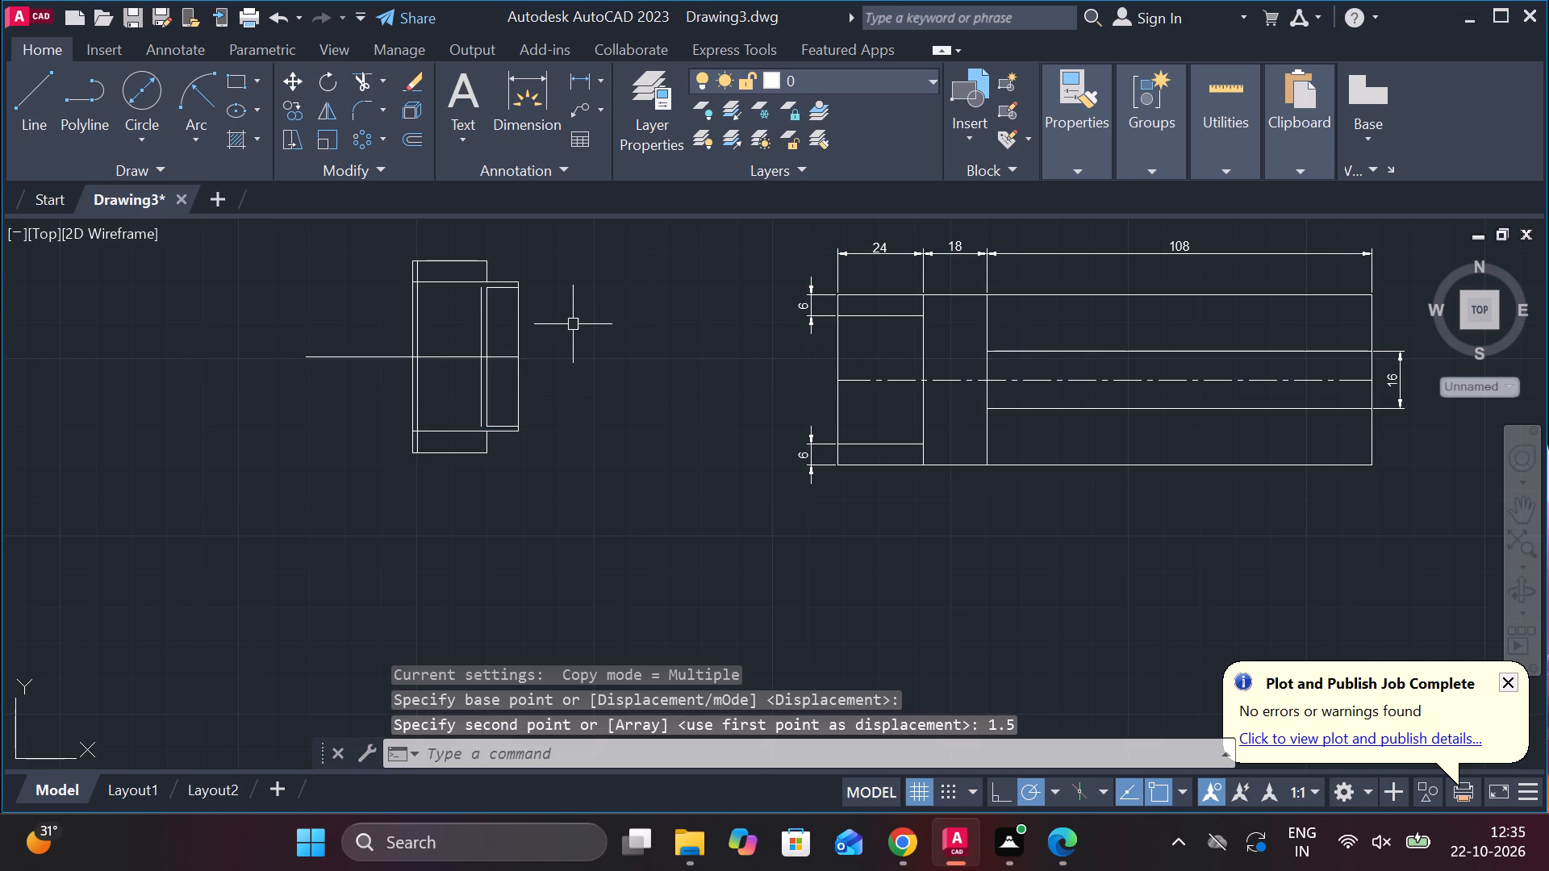
# Extend the copied vertical line beside the inner rectangle up to the outline's top edge and down to its bottom edge.
pyautogui.scroll(1, 571, 346)
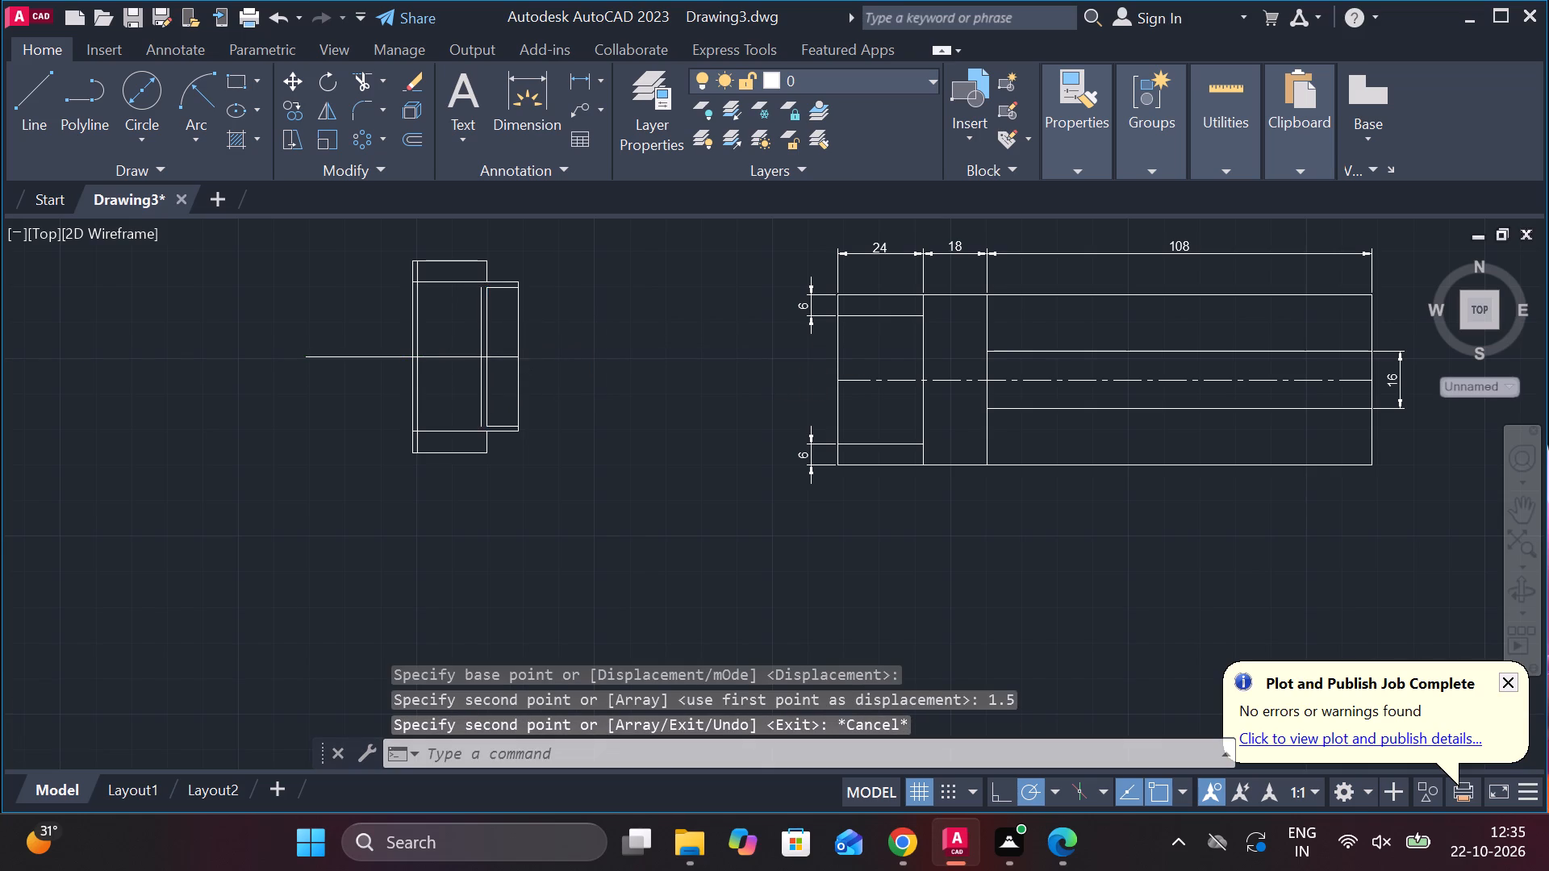
pyautogui.write('EX')
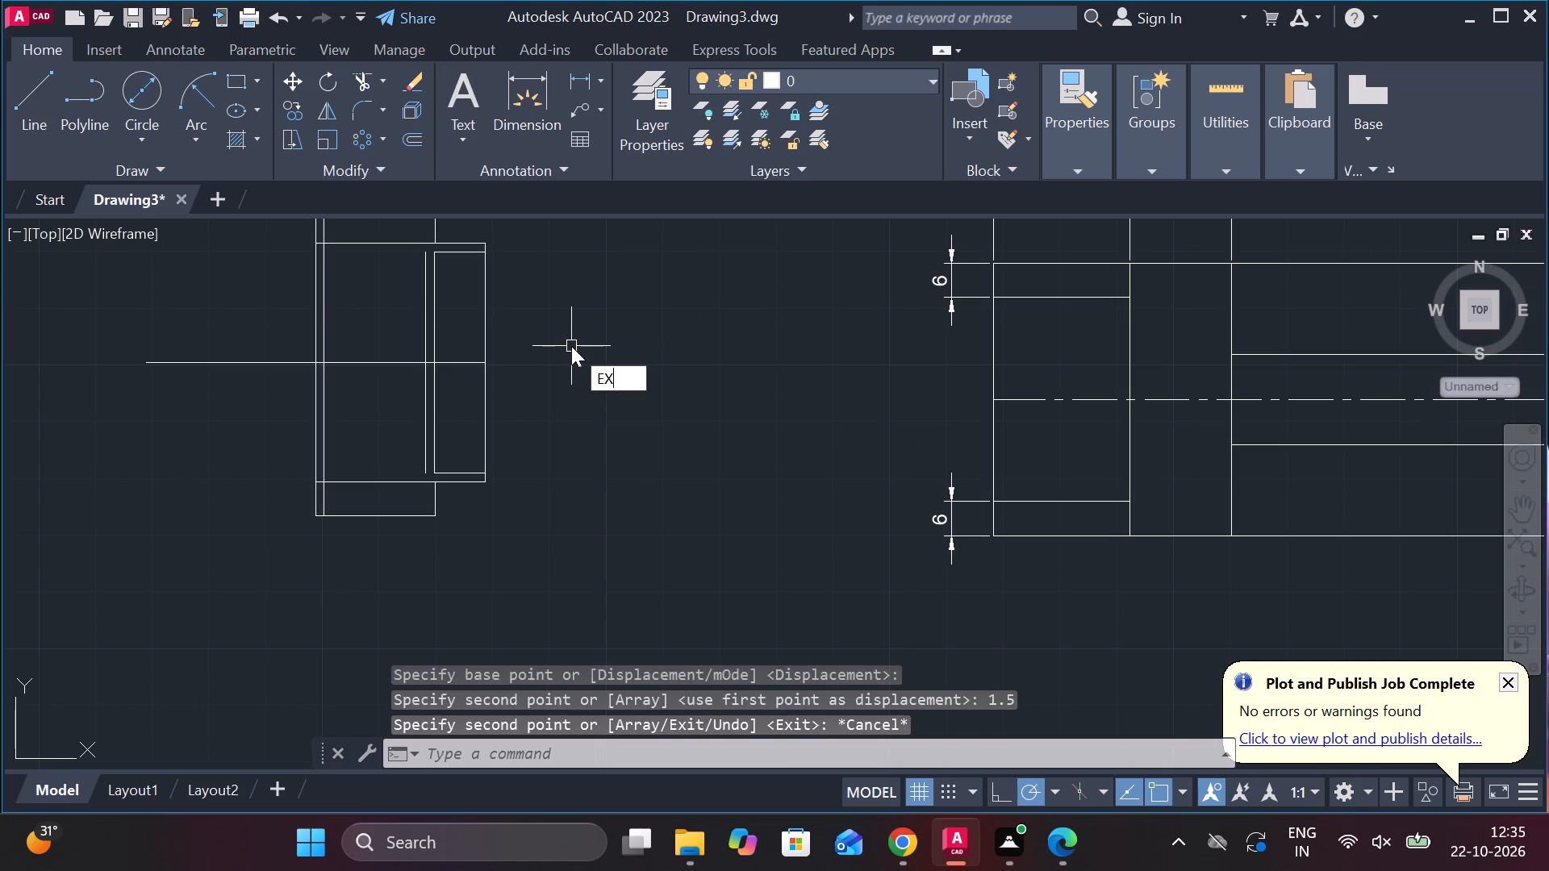
pyautogui.press('Return')
pyautogui.click(423, 331)
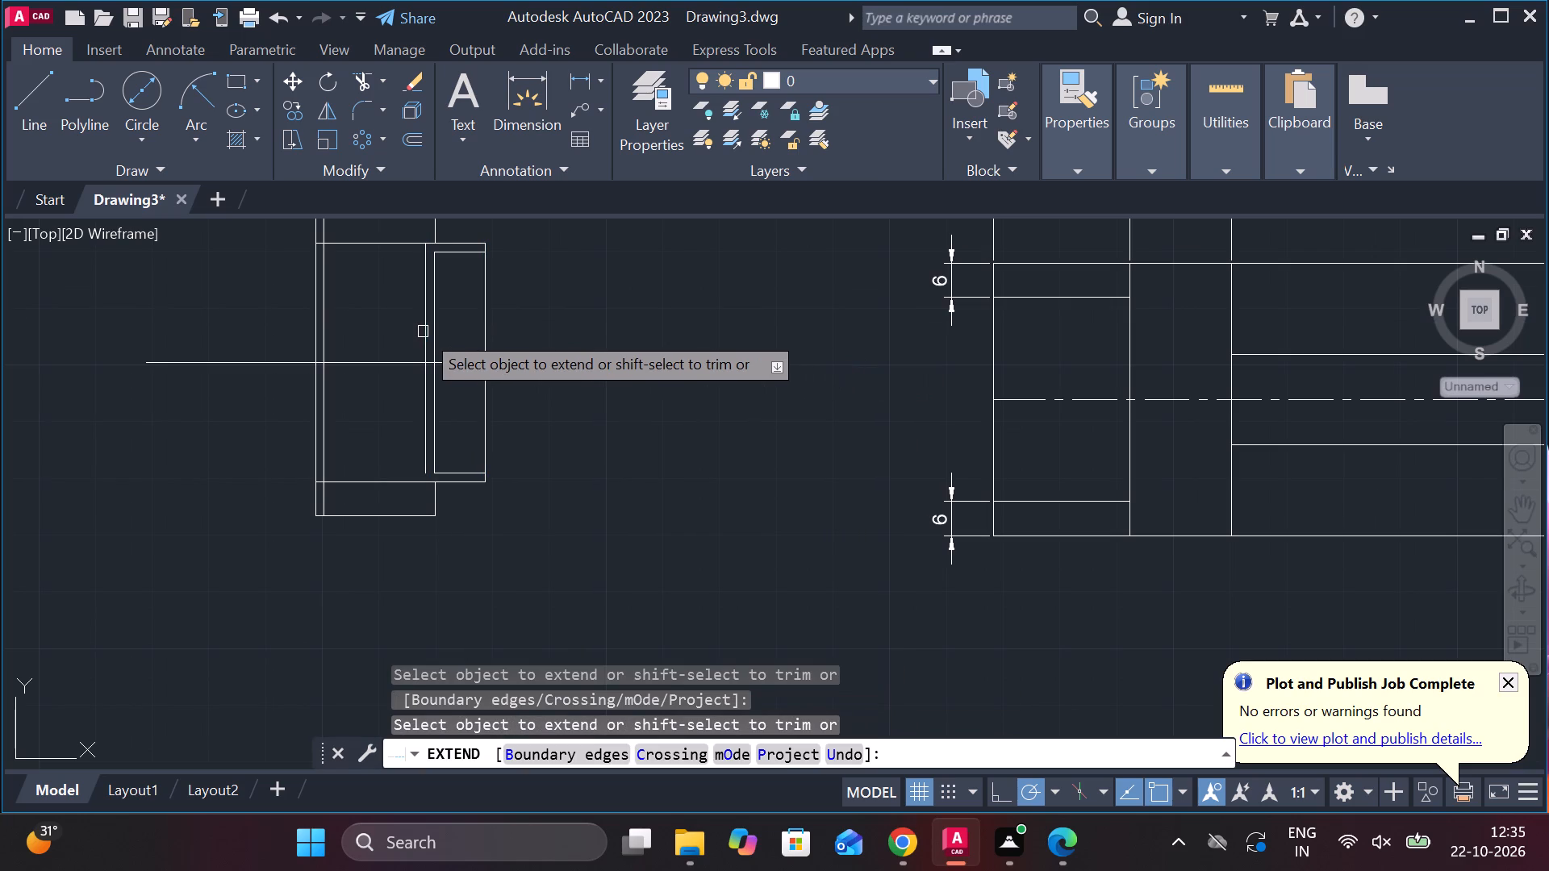
pyautogui.click(425, 387)
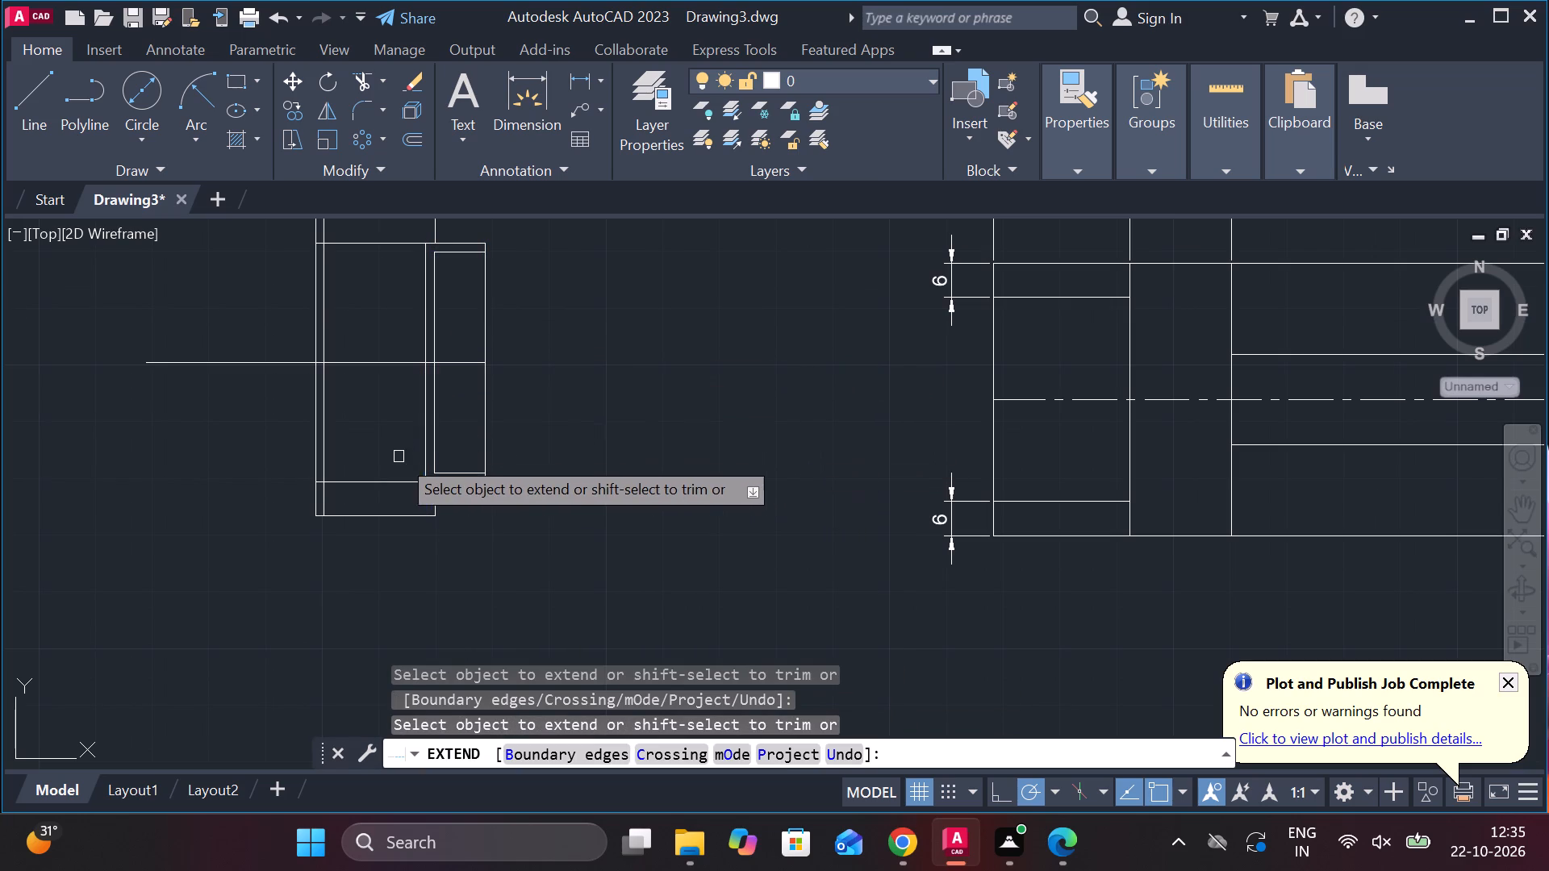
pyautogui.click(425, 441)
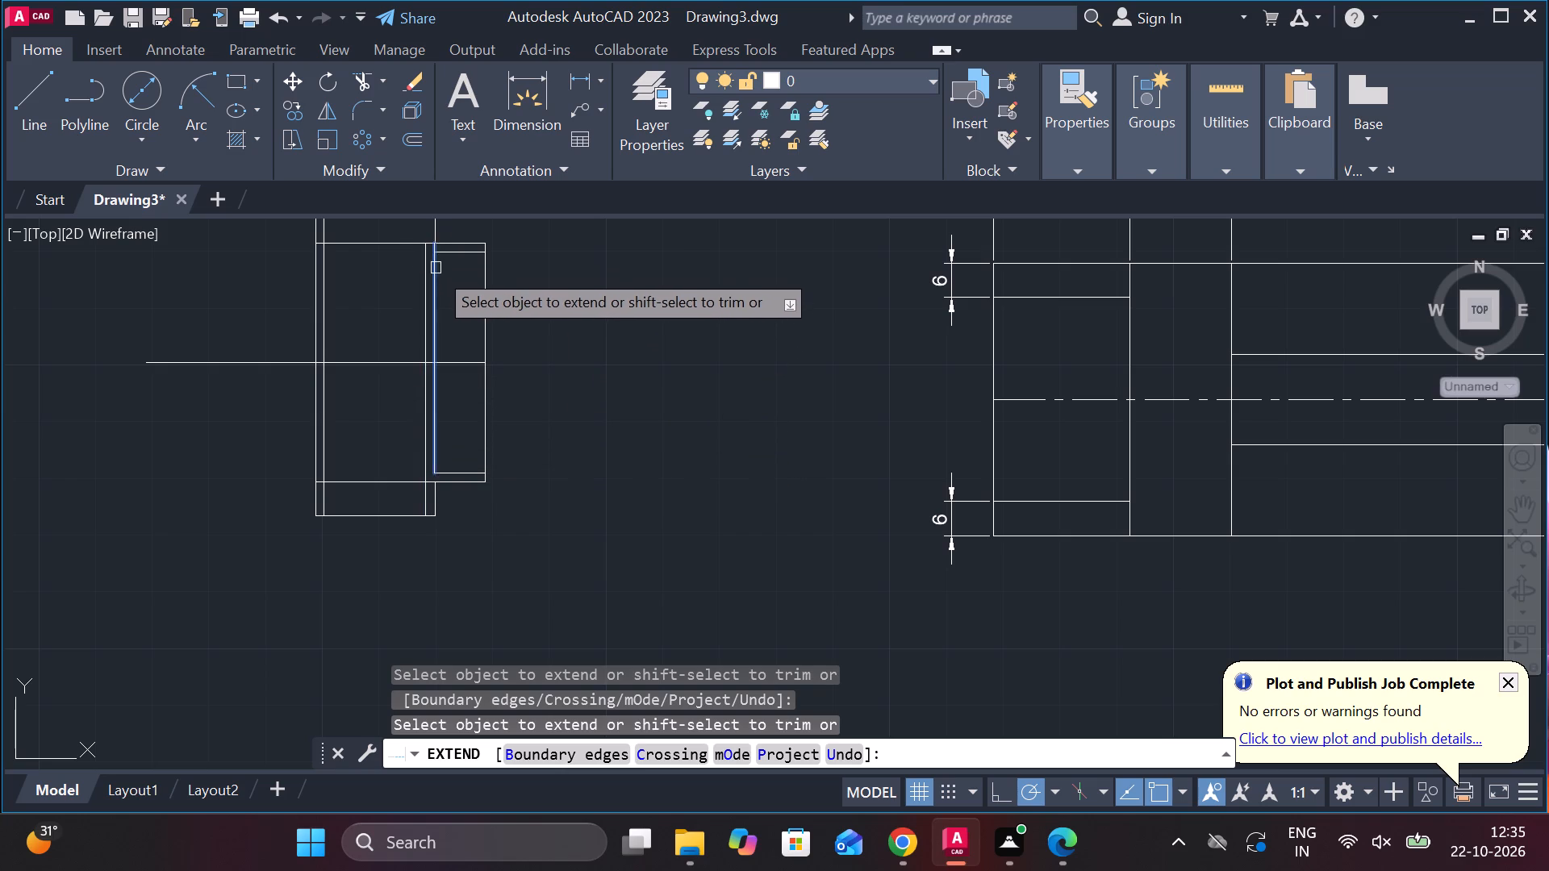
pyautogui.scroll(-2, 447, 306)
pyautogui.scroll(1, 432, 304)
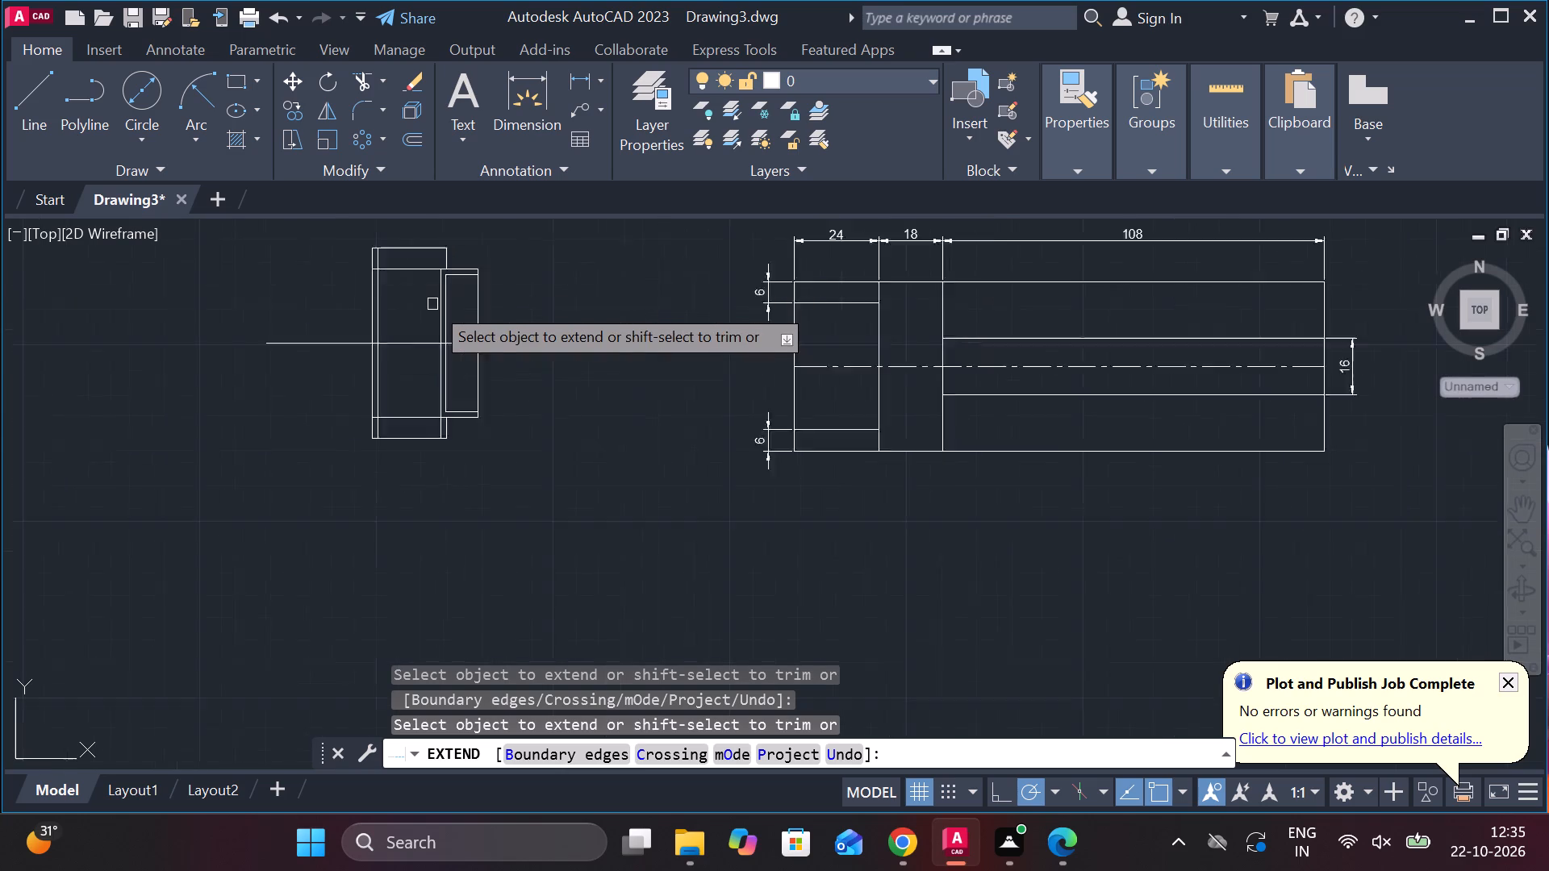
pyautogui.scroll(1, 432, 304)
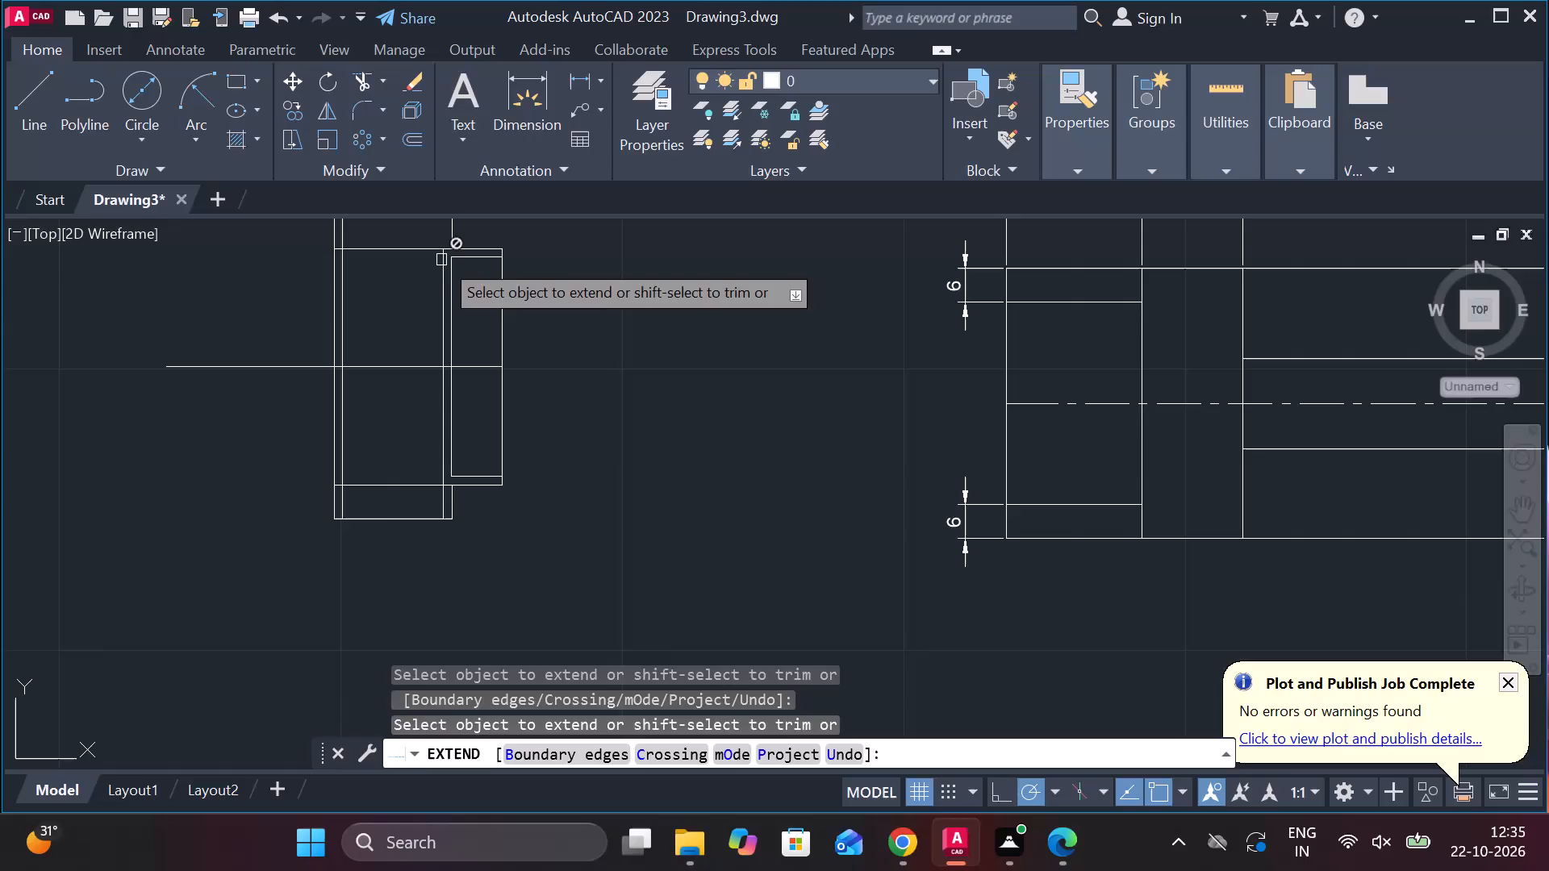
pyautogui.scroll(-5, 438, 354)
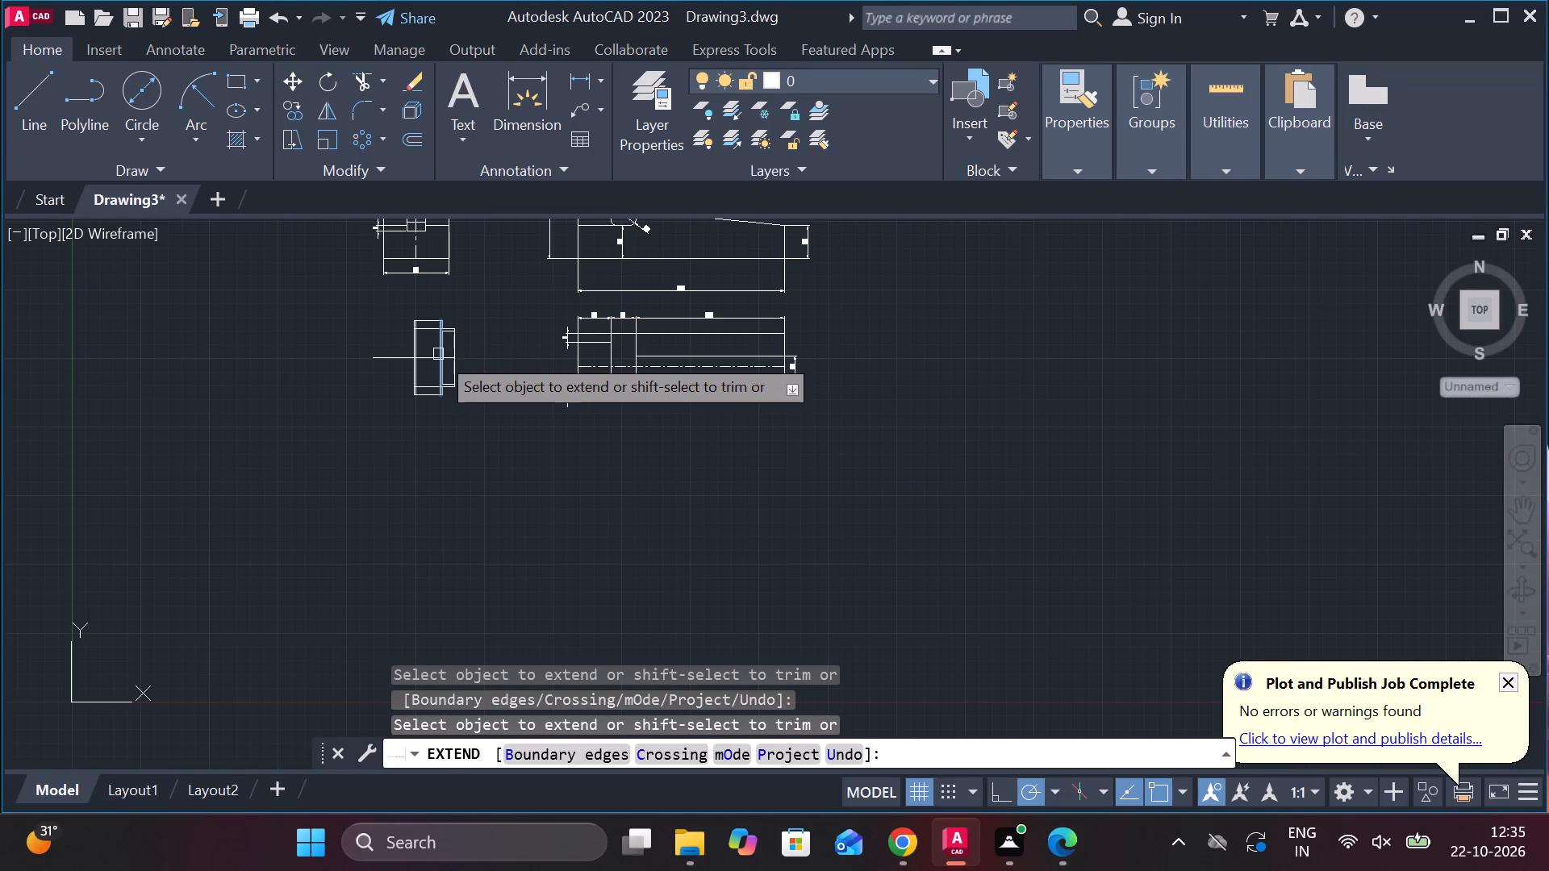
pyautogui.scroll(4, 424, 307)
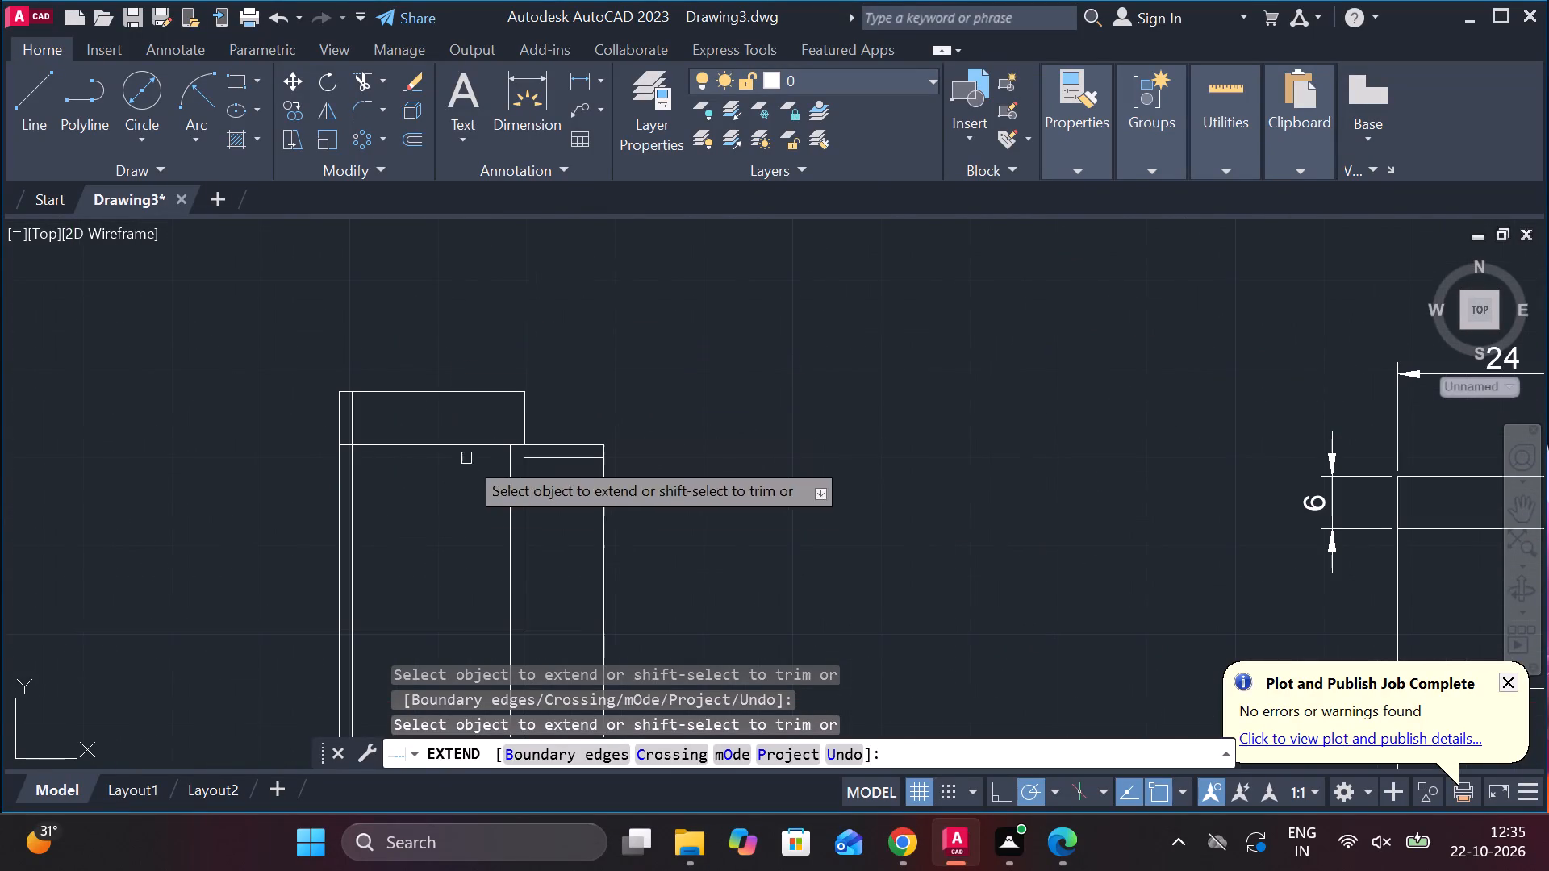
pyautogui.click(506, 531)
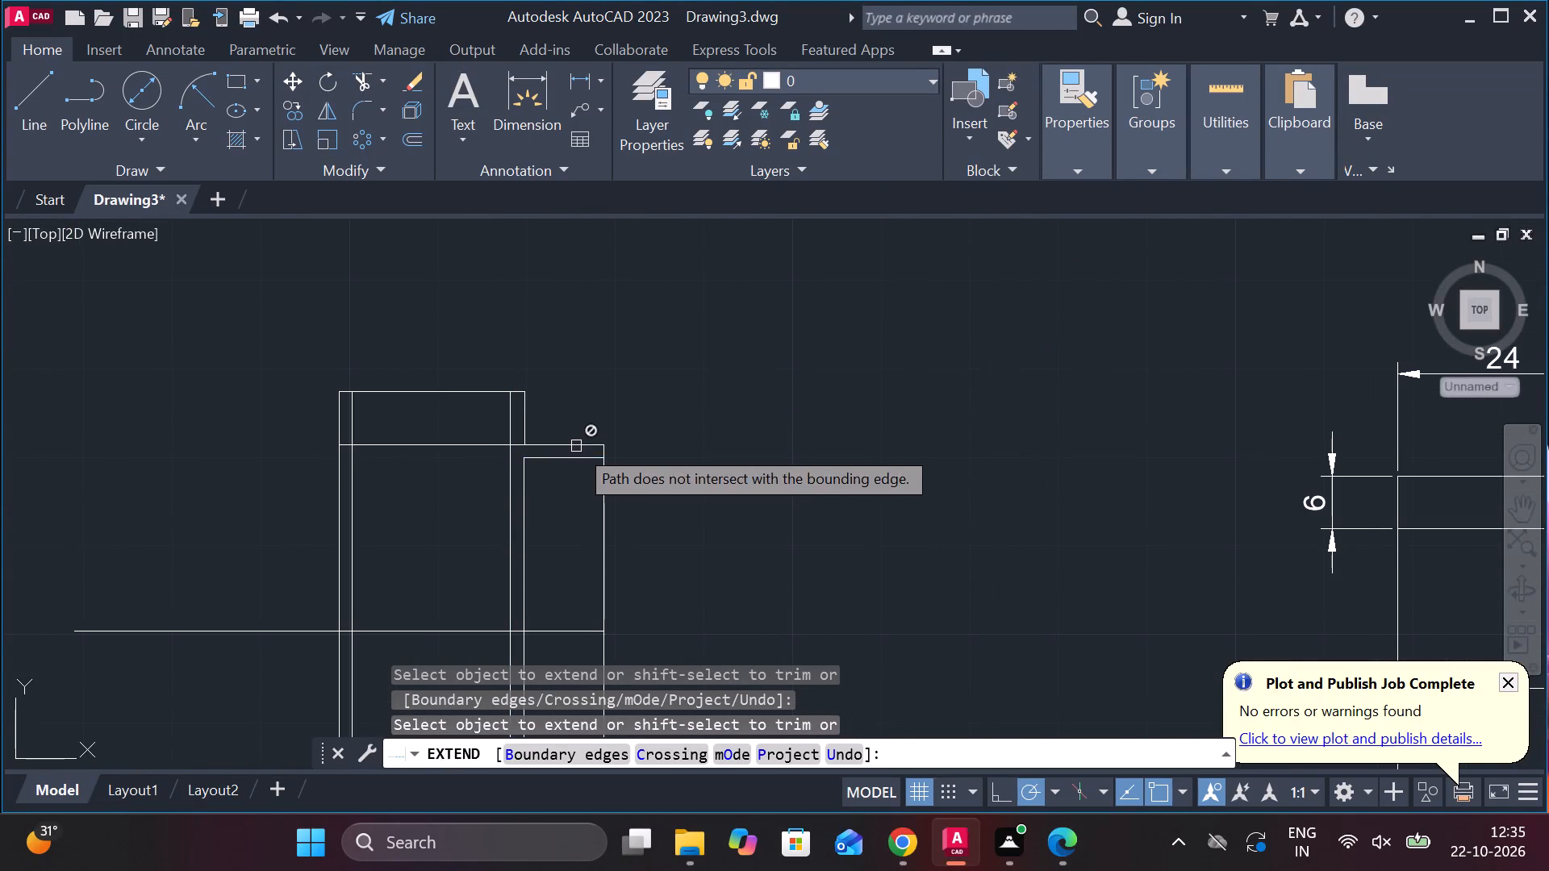
# Draw a slanted line about 12.4 long at about 175° from the bottom end of the left copied vertical line, past the outline's left edge.
pyautogui.scroll(-2, 576, 446)
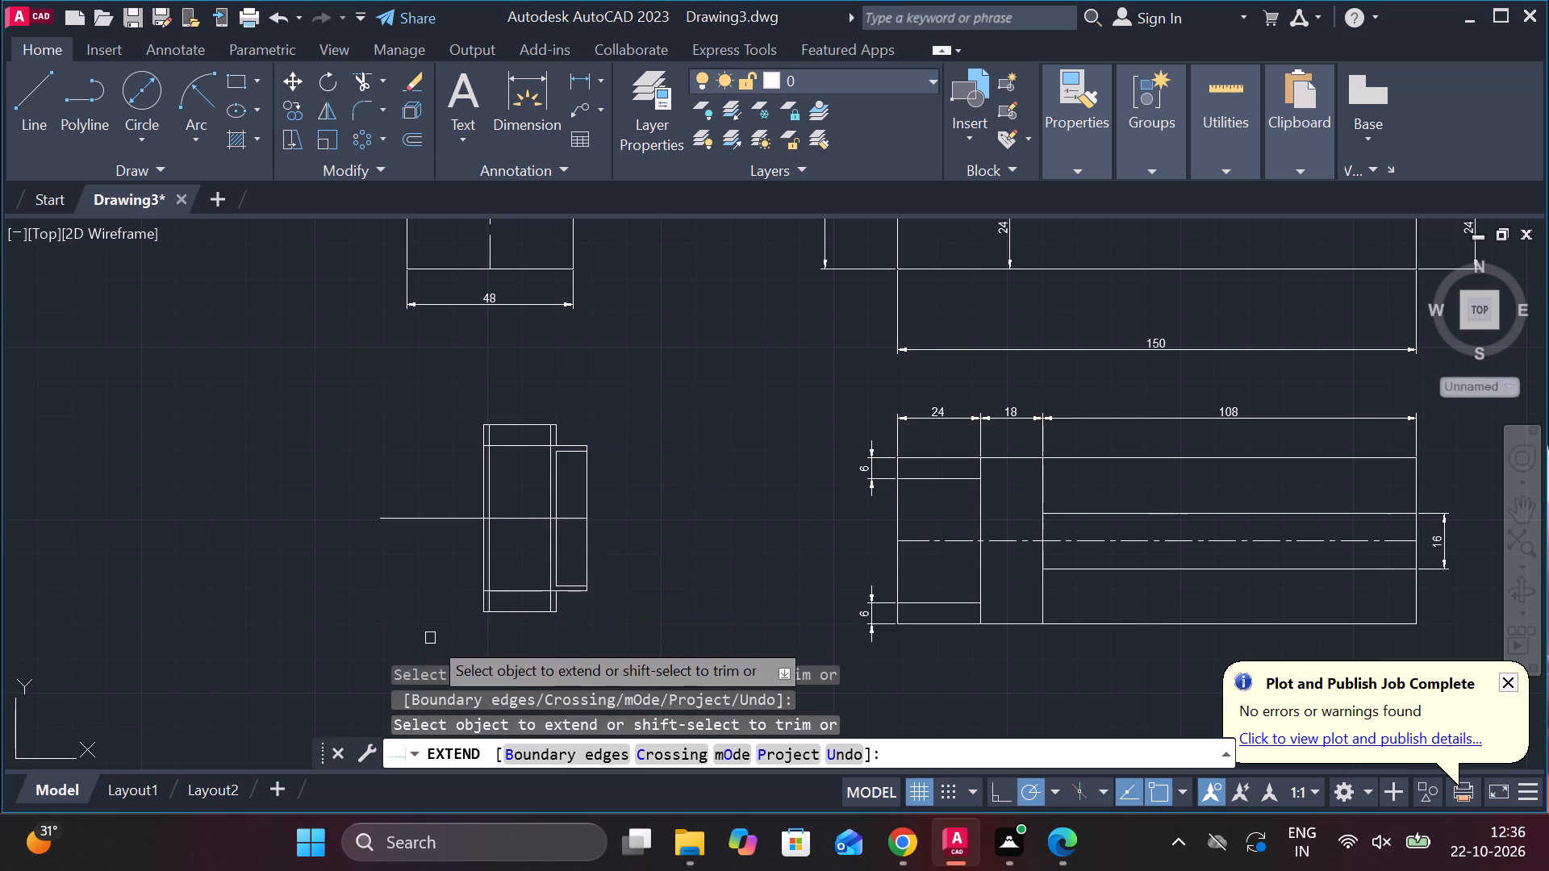
pyautogui.scroll(3, 470, 635)
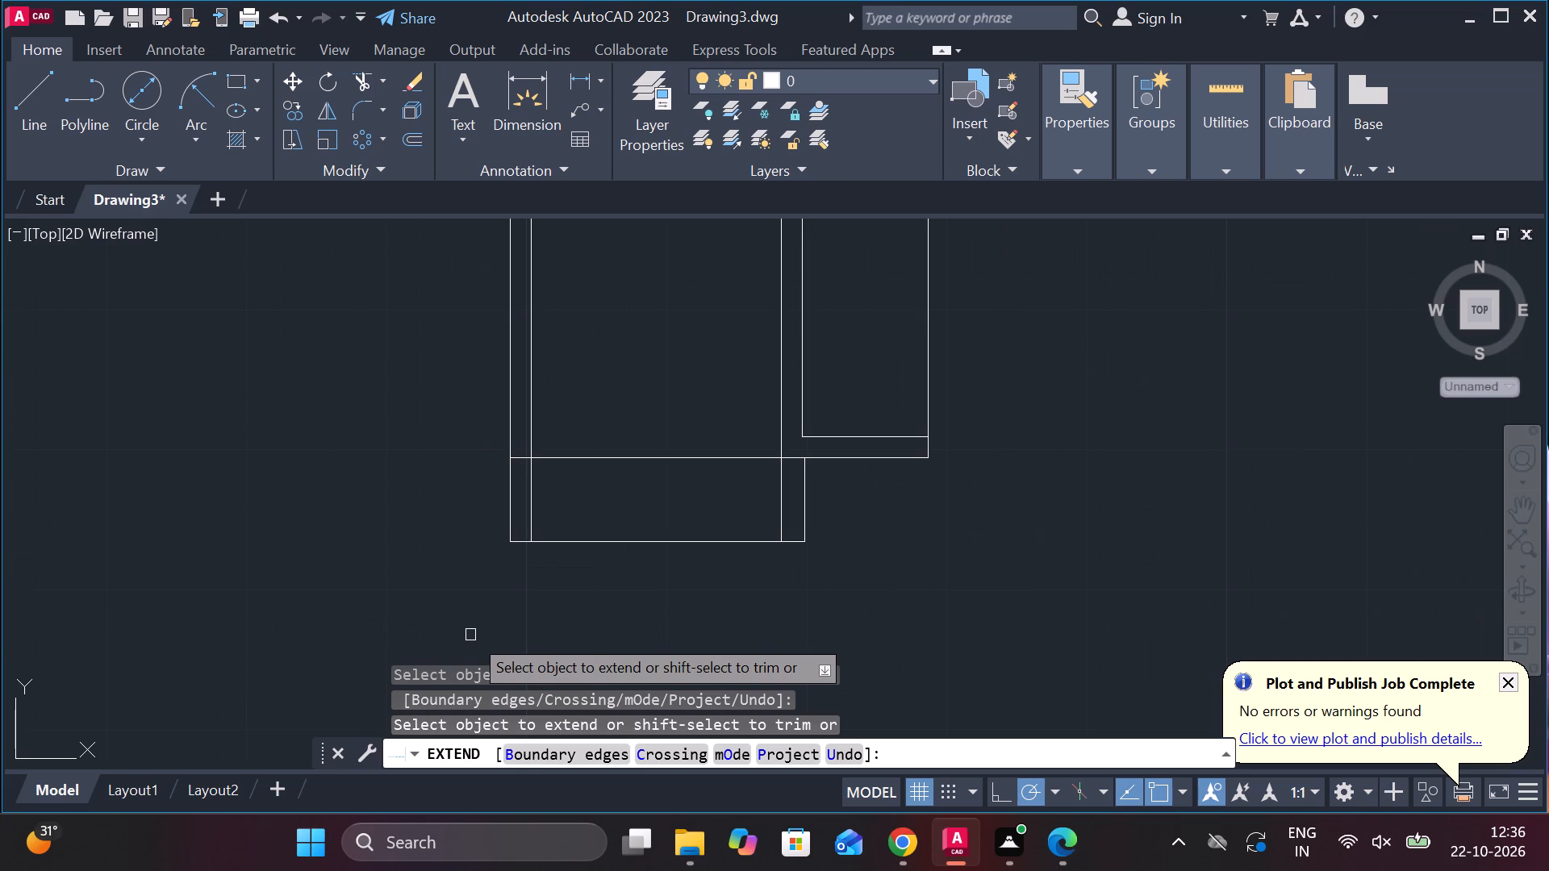
pyautogui.click(43, 105)
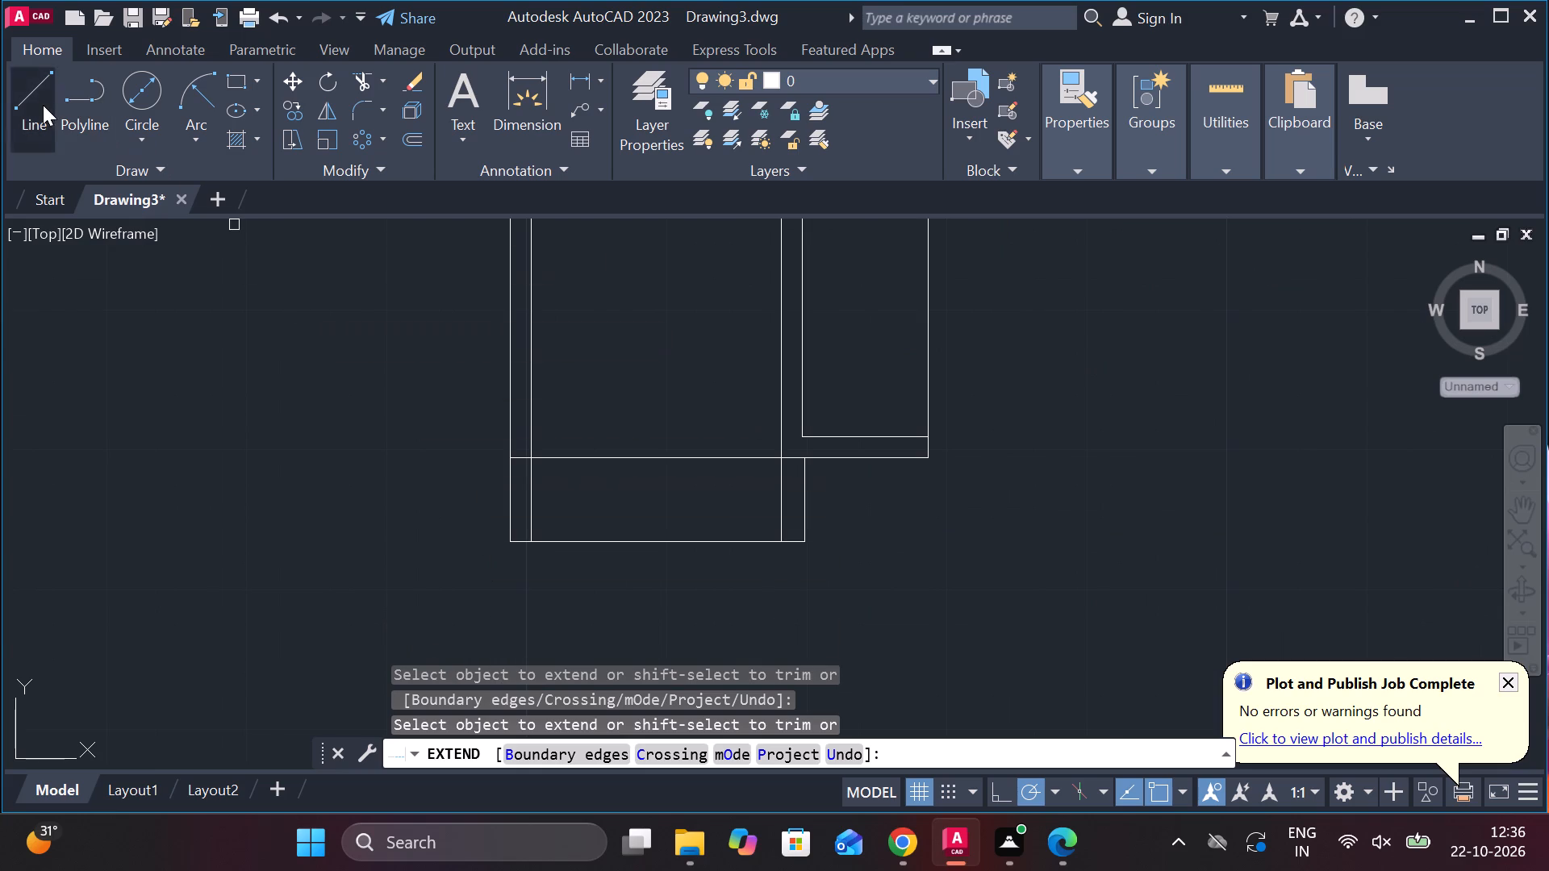
pyautogui.doubleClick(528, 542)
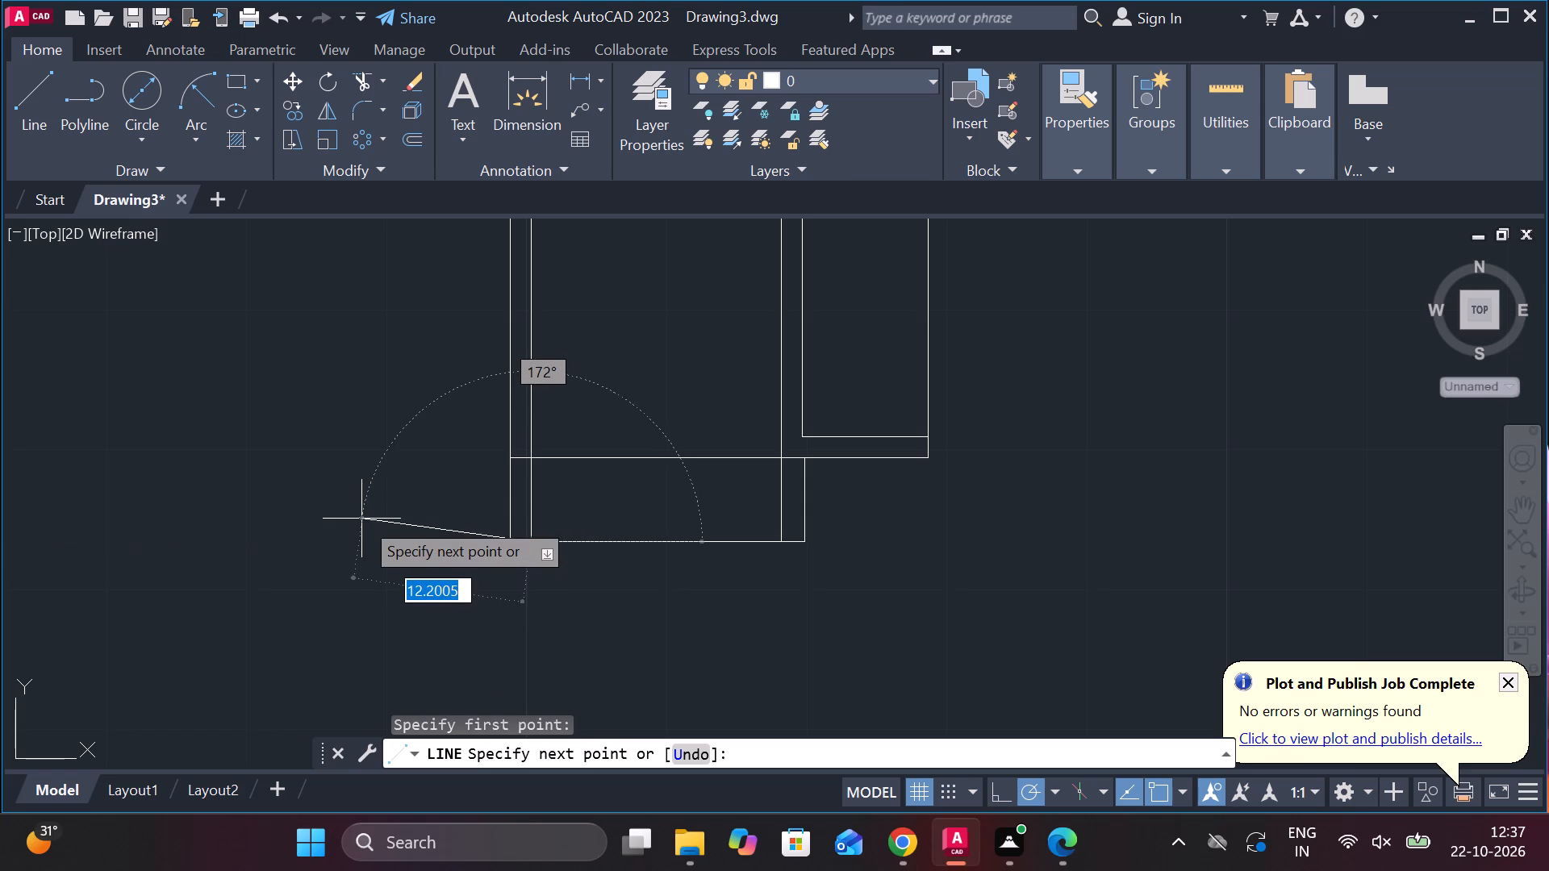
pyautogui.scroll(3, 361, 519)
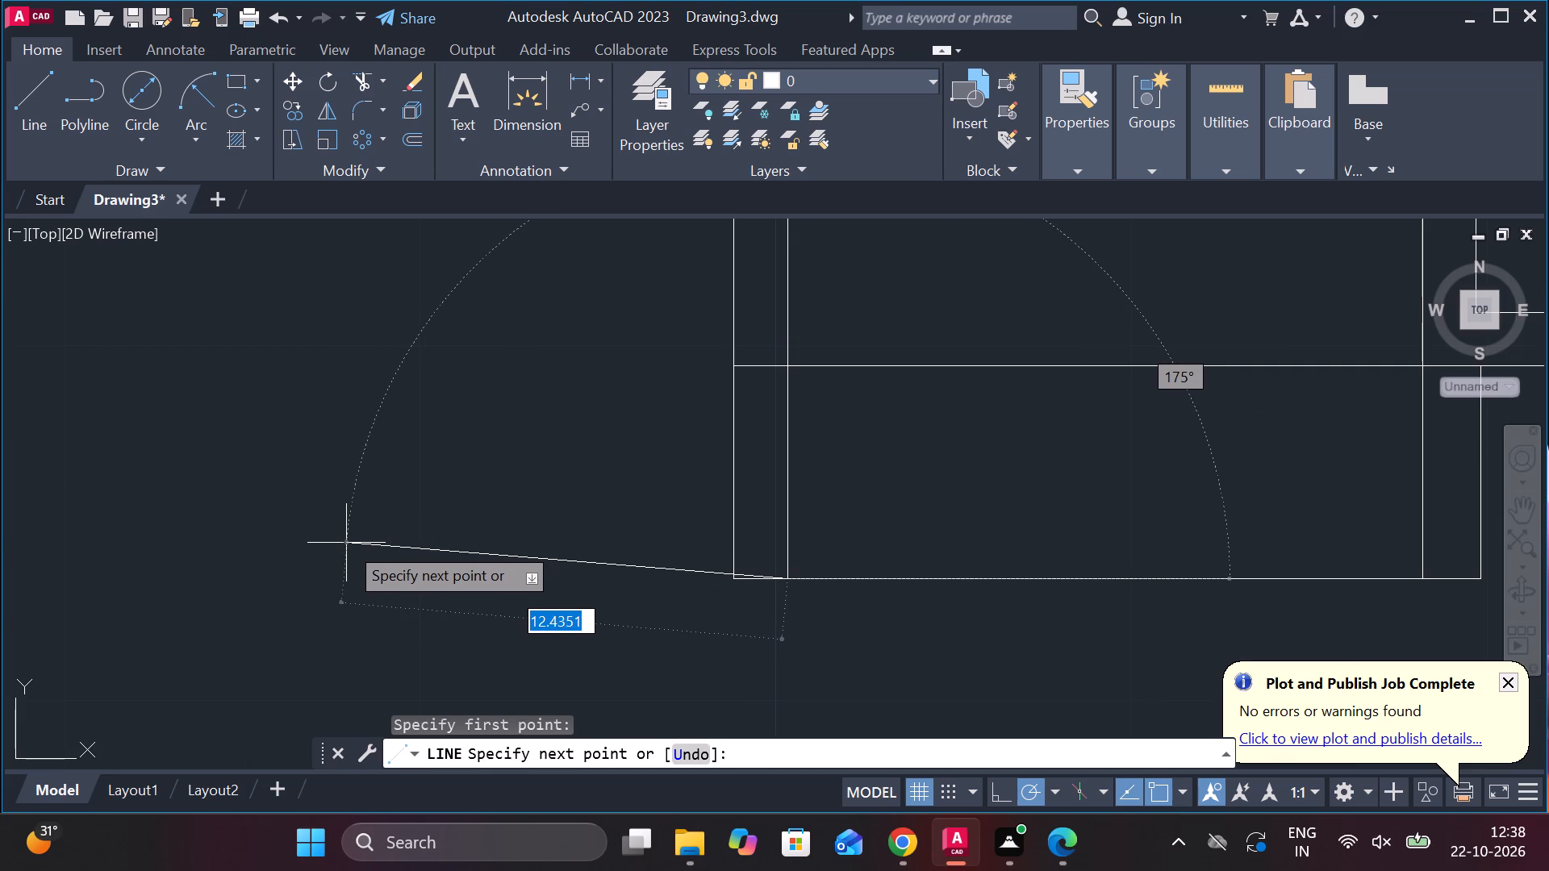
pyautogui.click(346, 543)
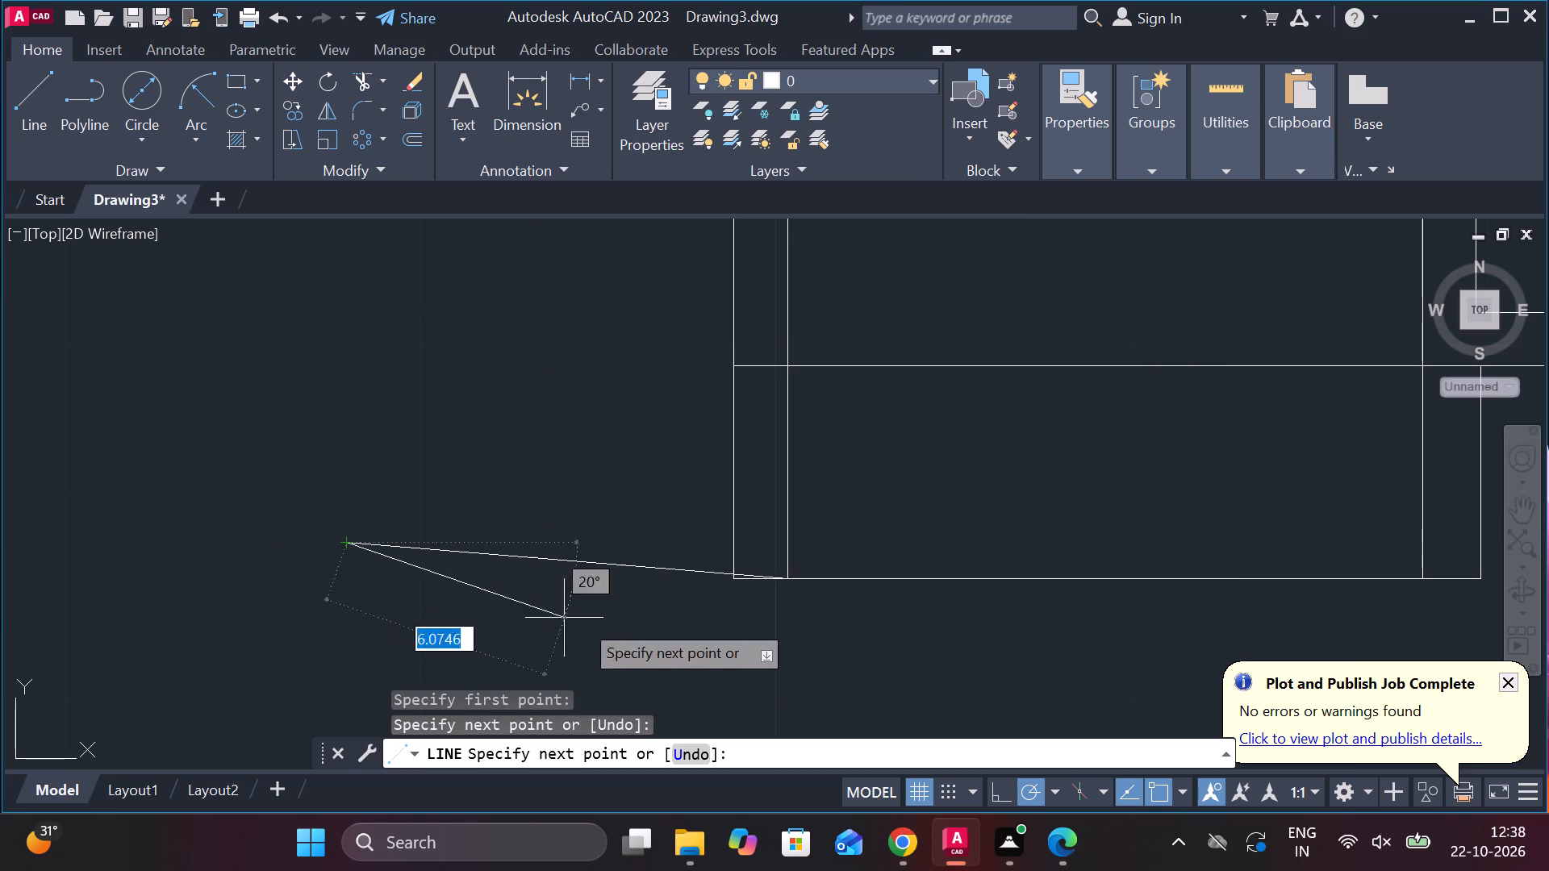
pyautogui.press('Escape')
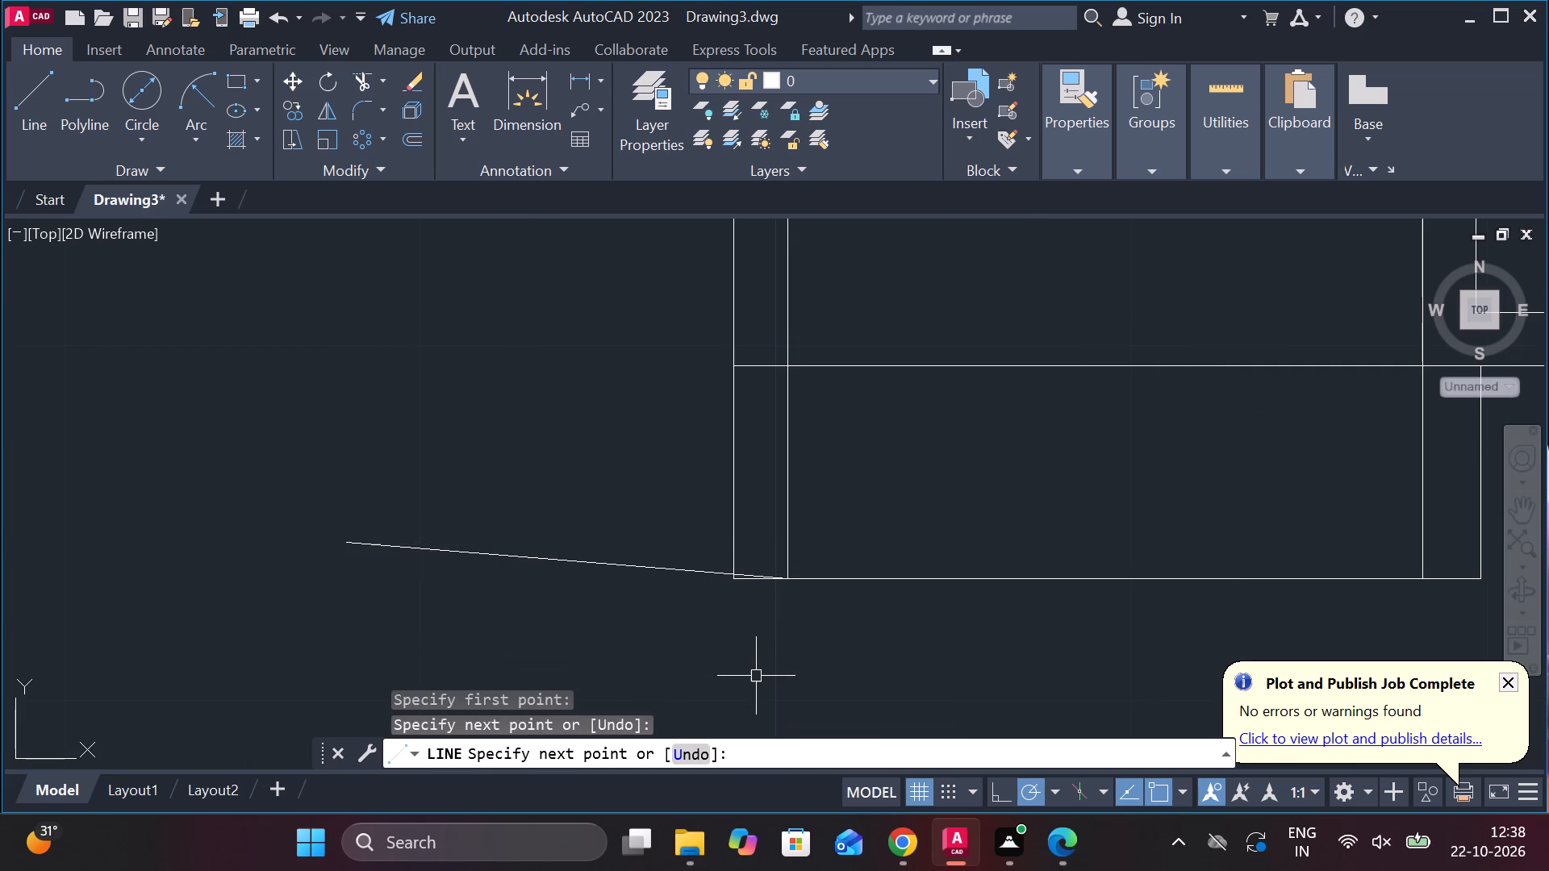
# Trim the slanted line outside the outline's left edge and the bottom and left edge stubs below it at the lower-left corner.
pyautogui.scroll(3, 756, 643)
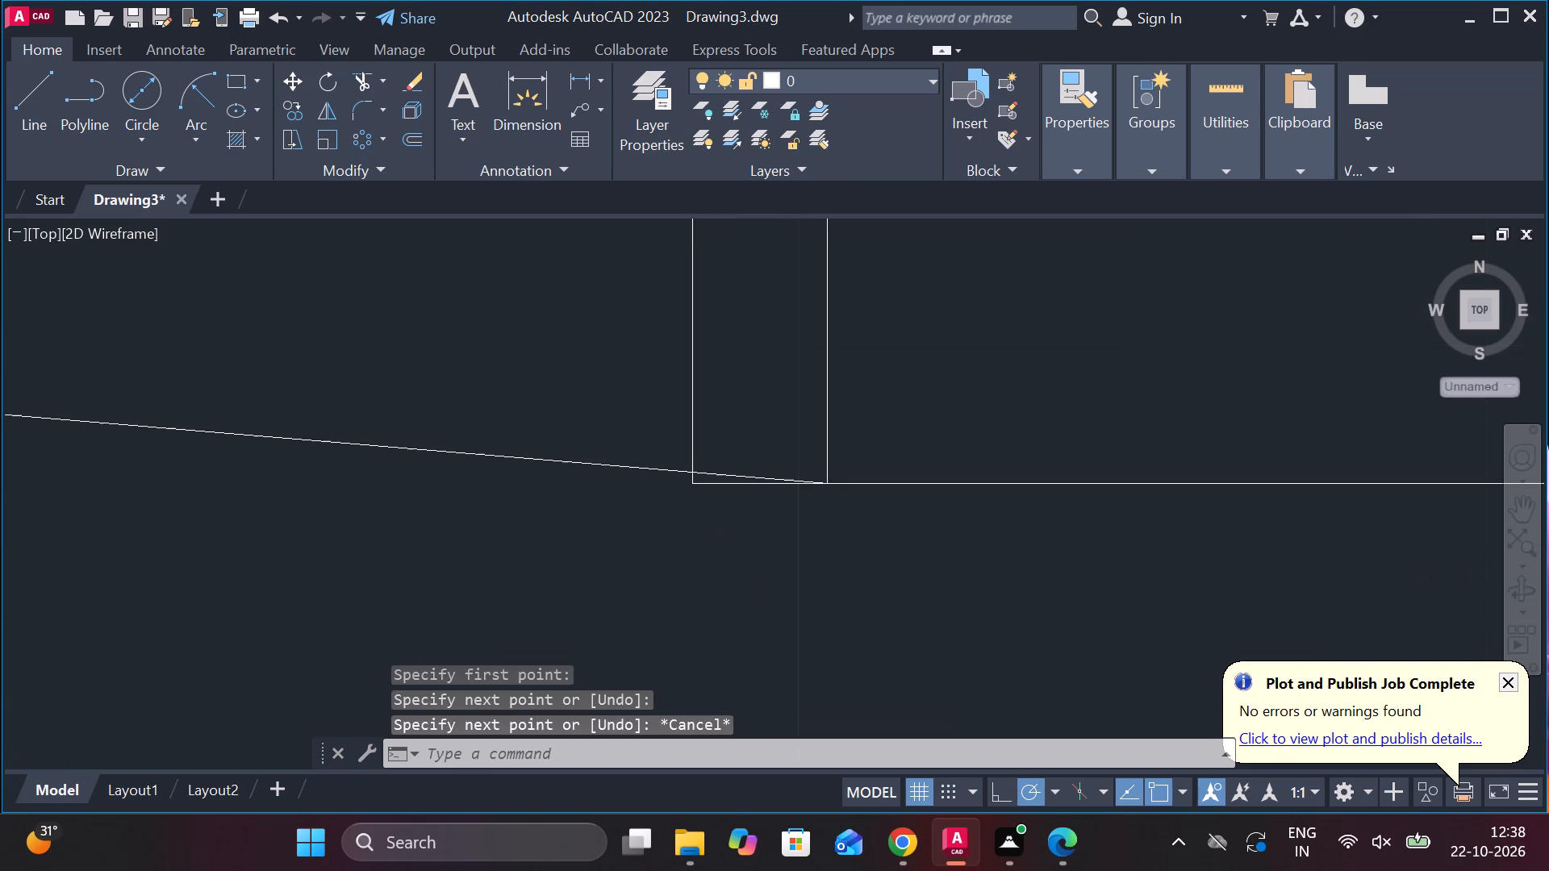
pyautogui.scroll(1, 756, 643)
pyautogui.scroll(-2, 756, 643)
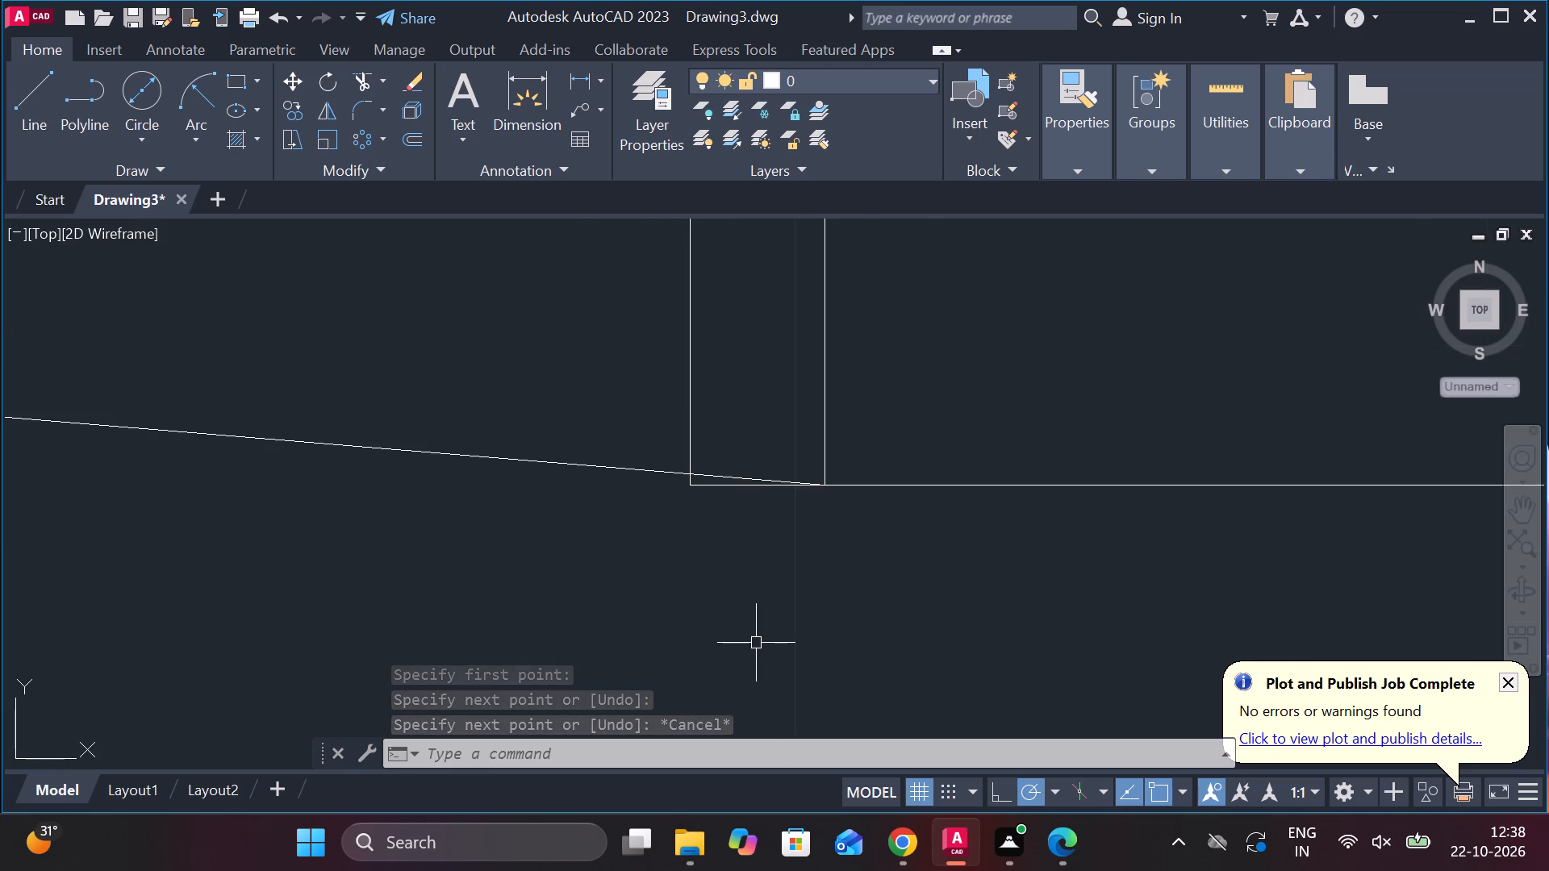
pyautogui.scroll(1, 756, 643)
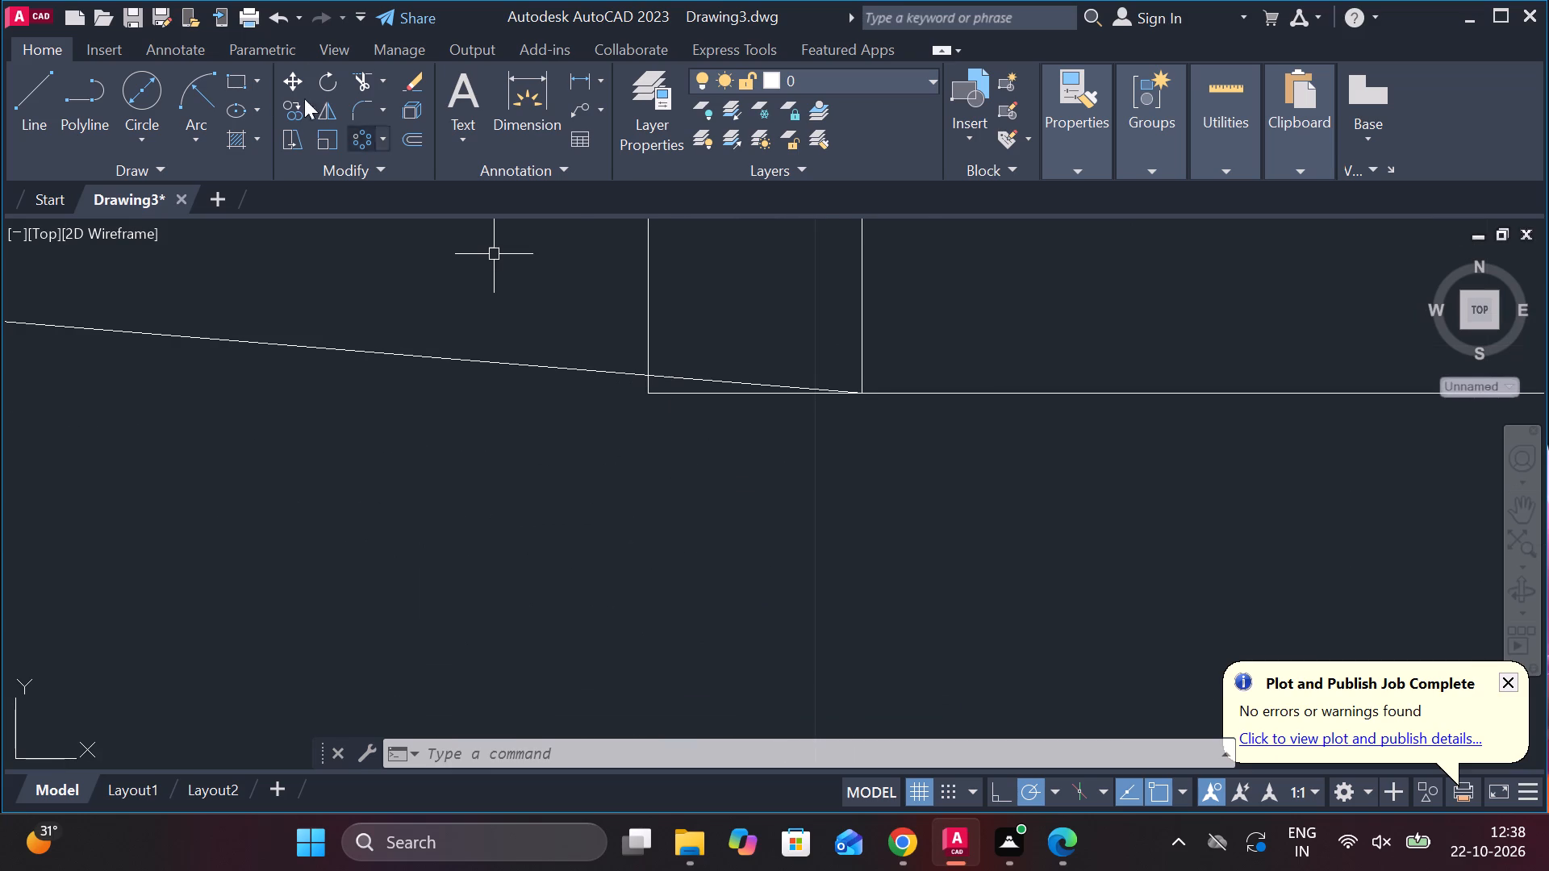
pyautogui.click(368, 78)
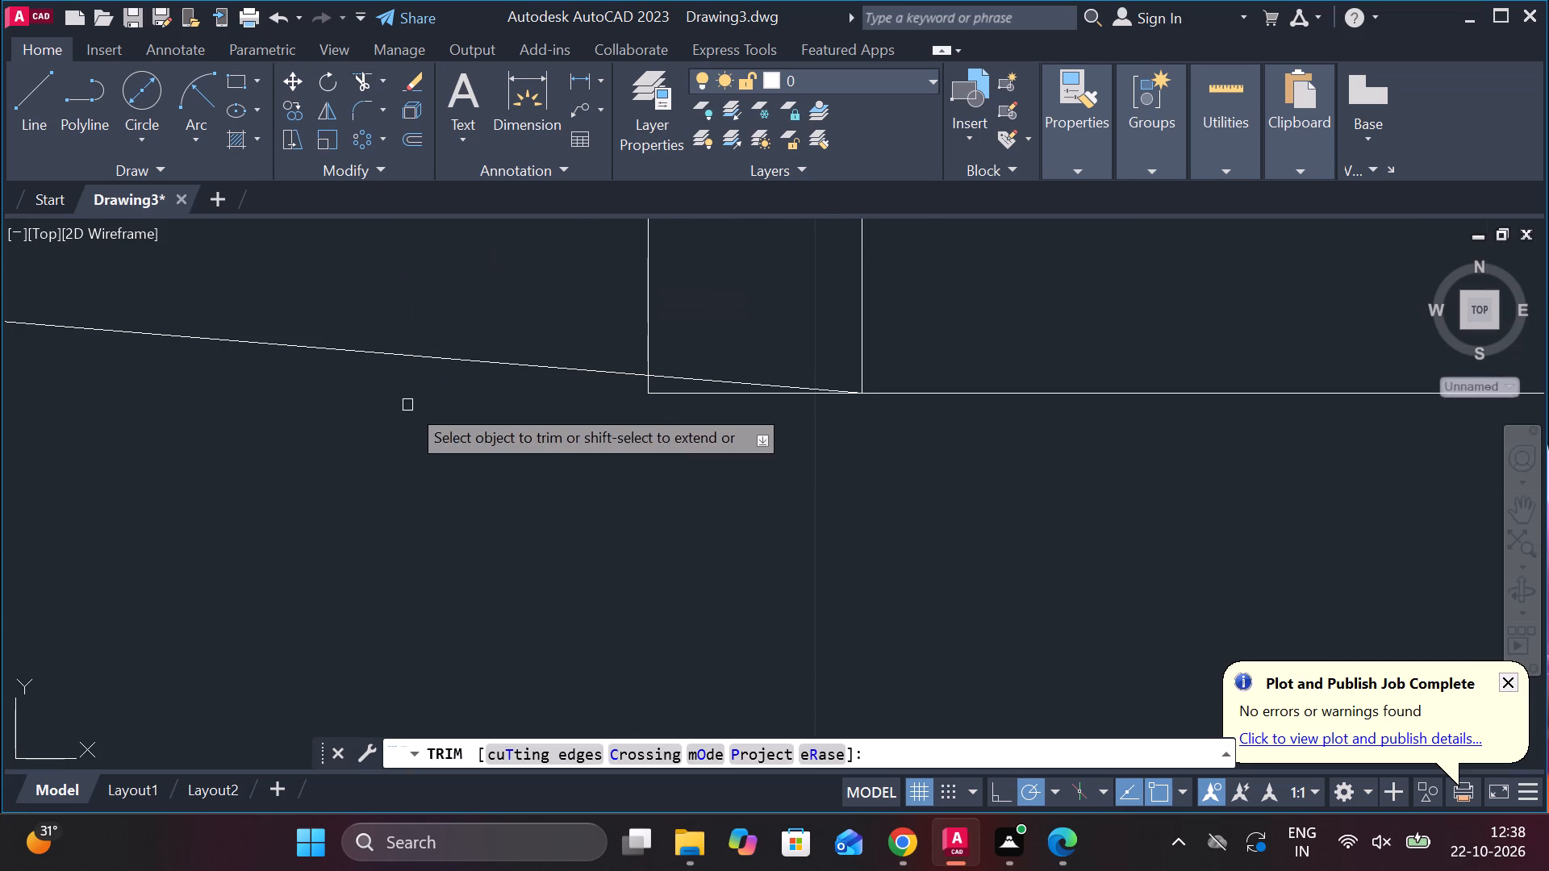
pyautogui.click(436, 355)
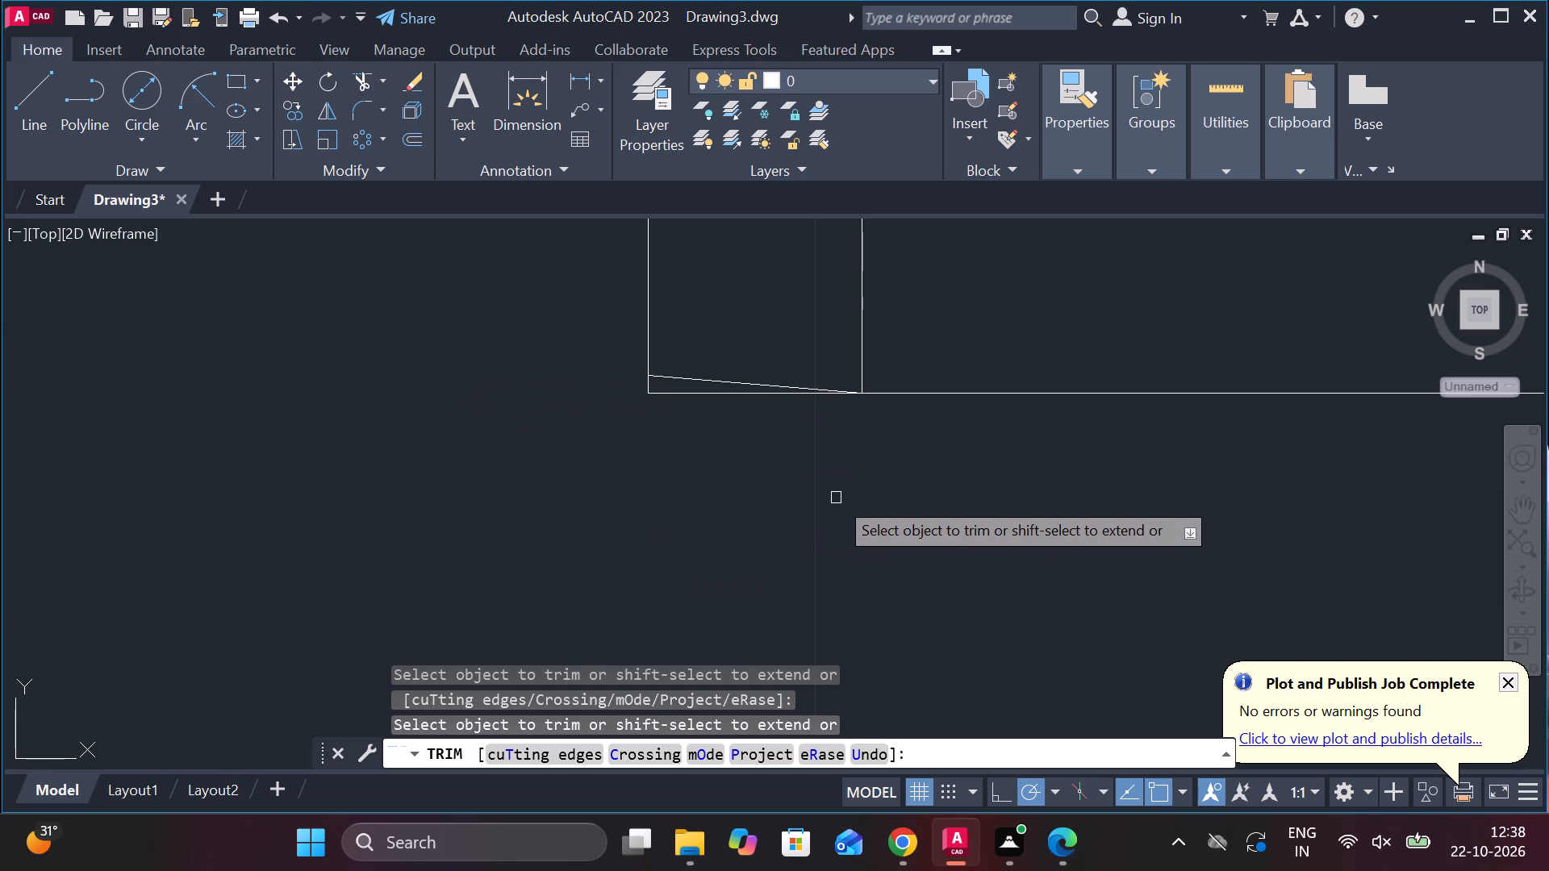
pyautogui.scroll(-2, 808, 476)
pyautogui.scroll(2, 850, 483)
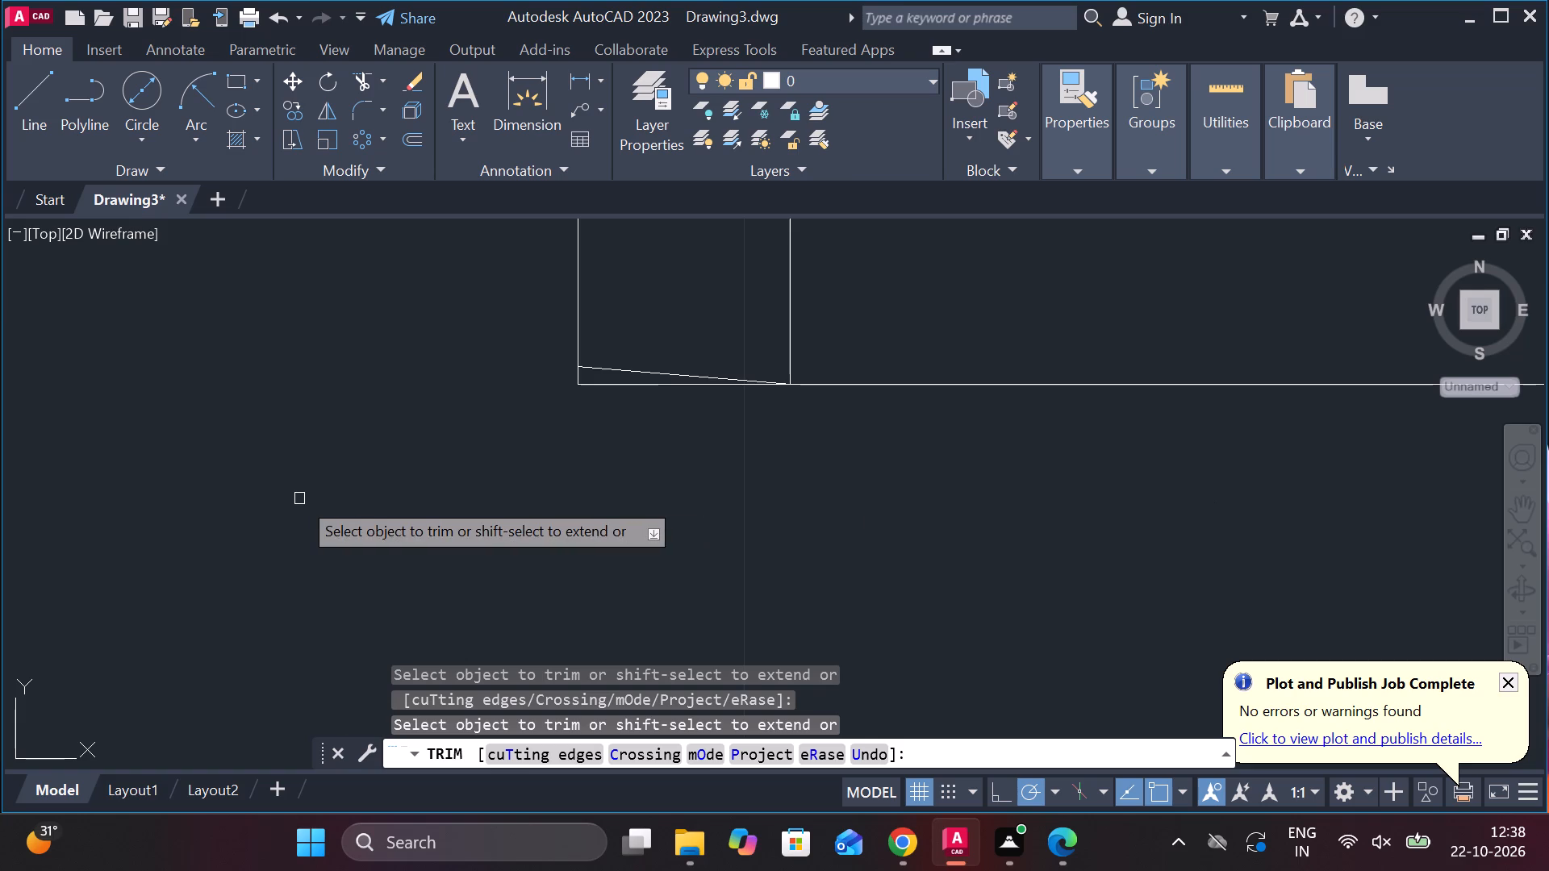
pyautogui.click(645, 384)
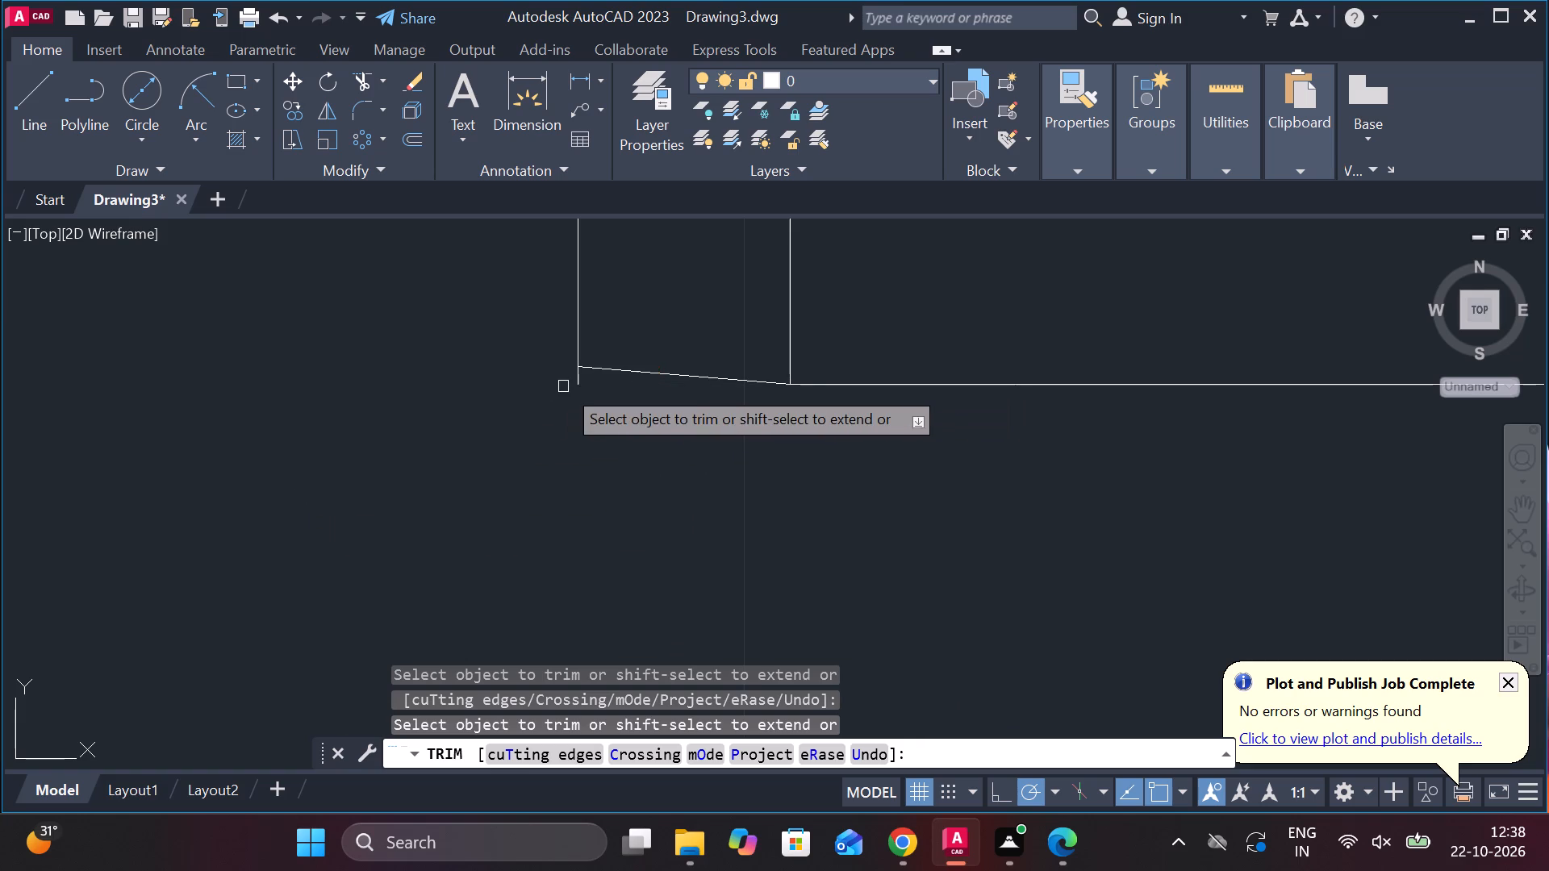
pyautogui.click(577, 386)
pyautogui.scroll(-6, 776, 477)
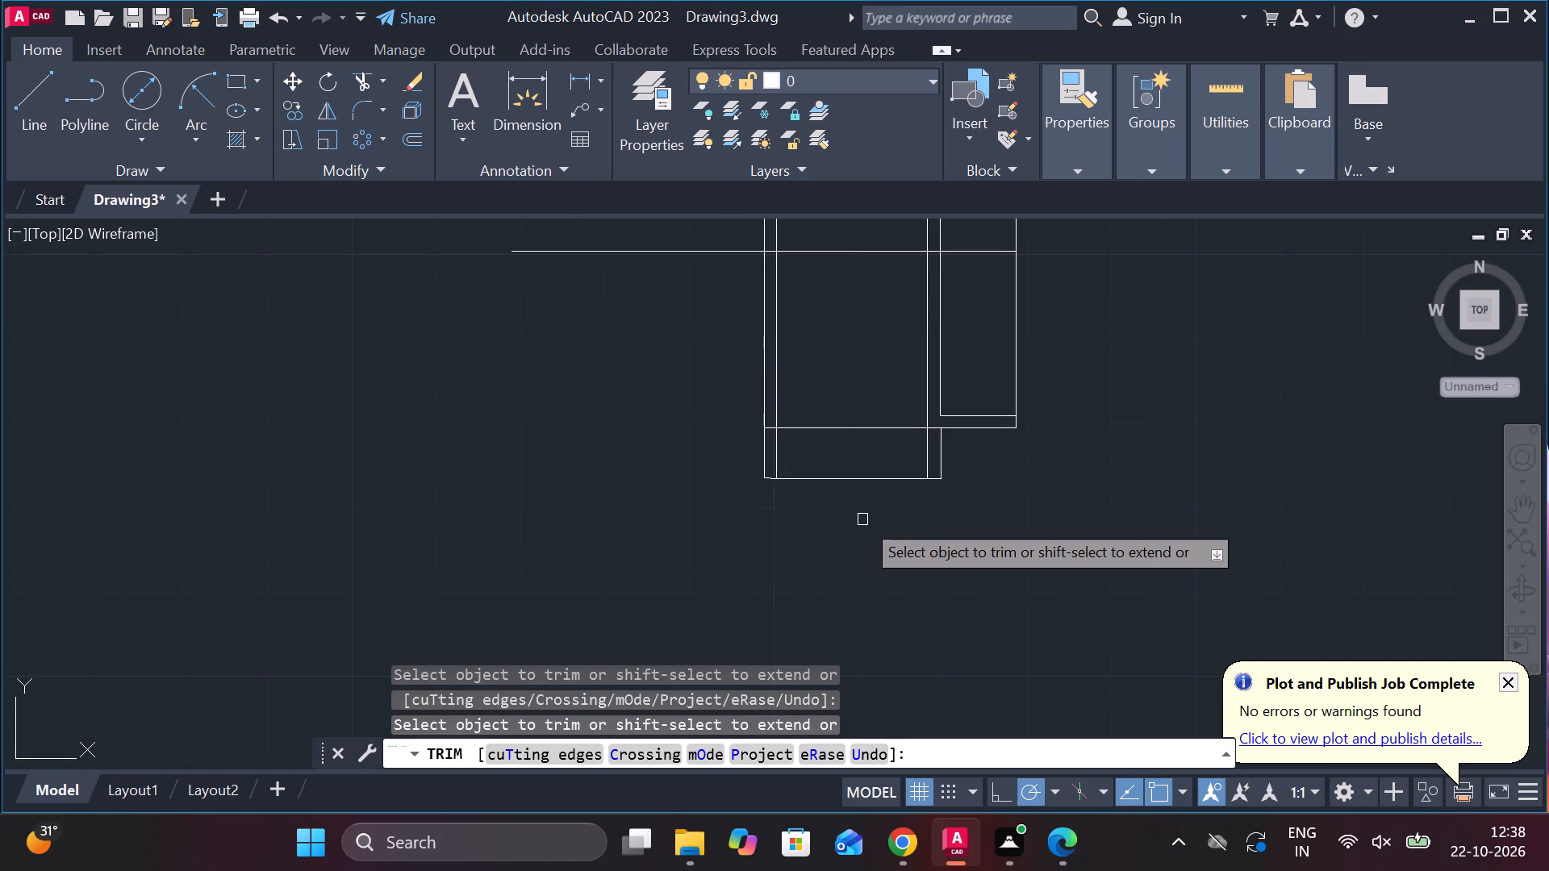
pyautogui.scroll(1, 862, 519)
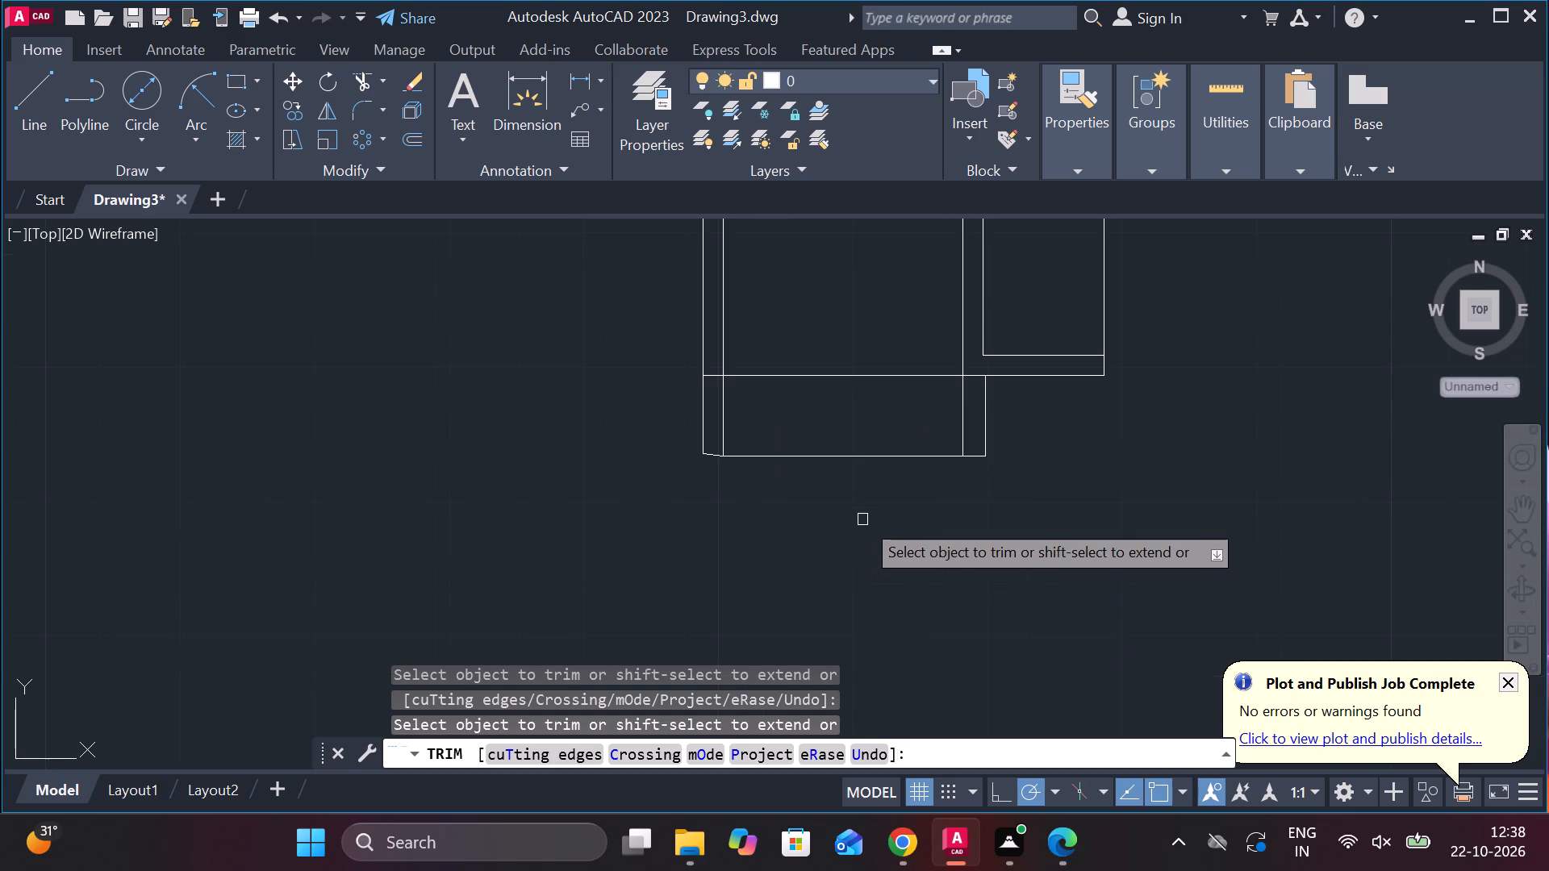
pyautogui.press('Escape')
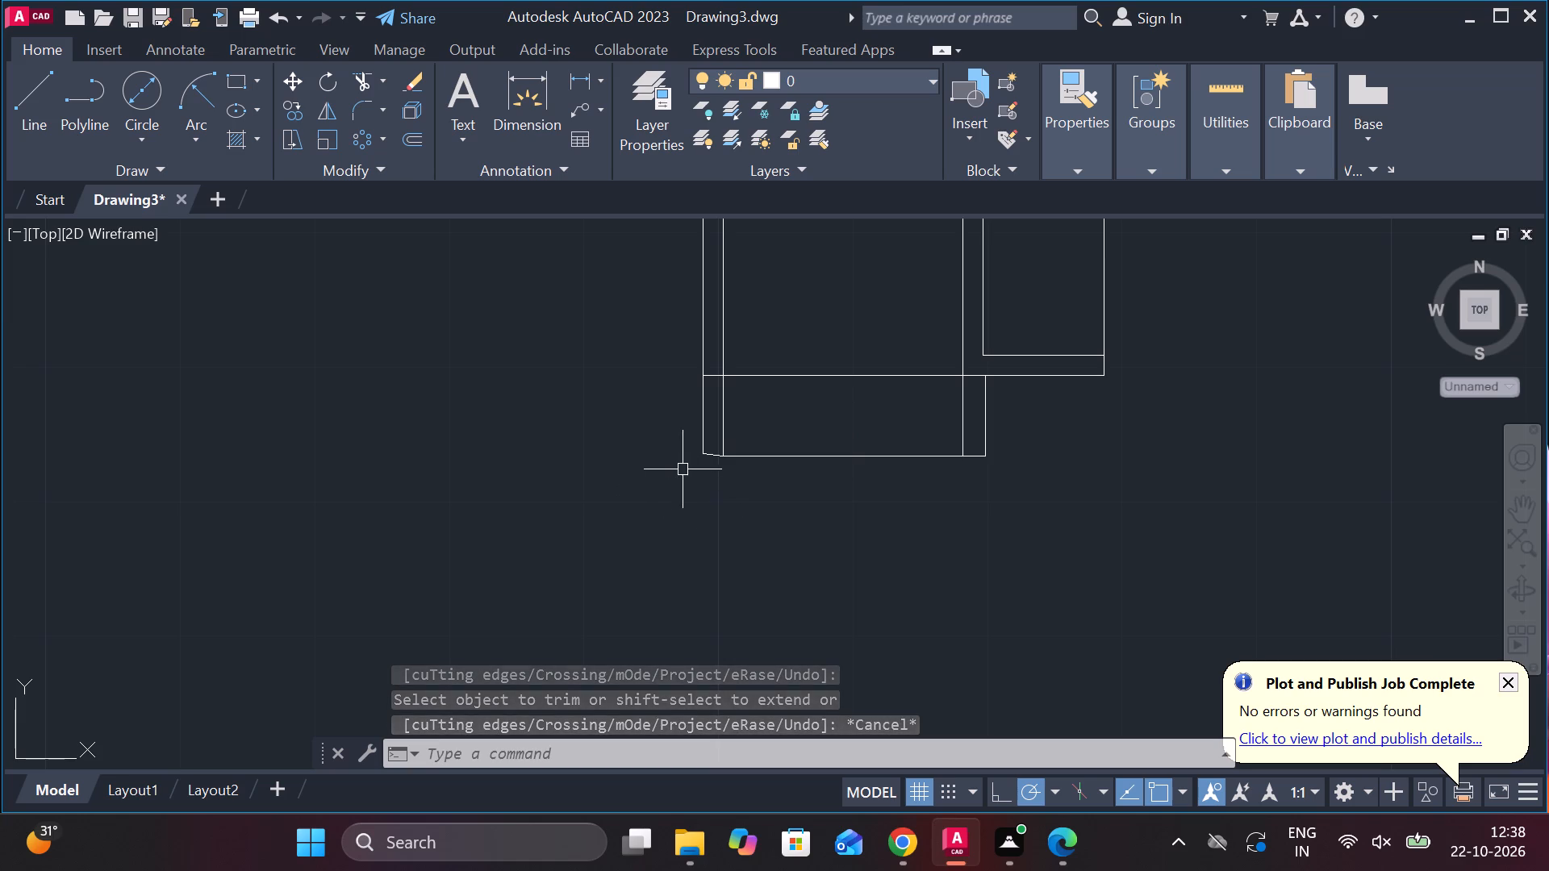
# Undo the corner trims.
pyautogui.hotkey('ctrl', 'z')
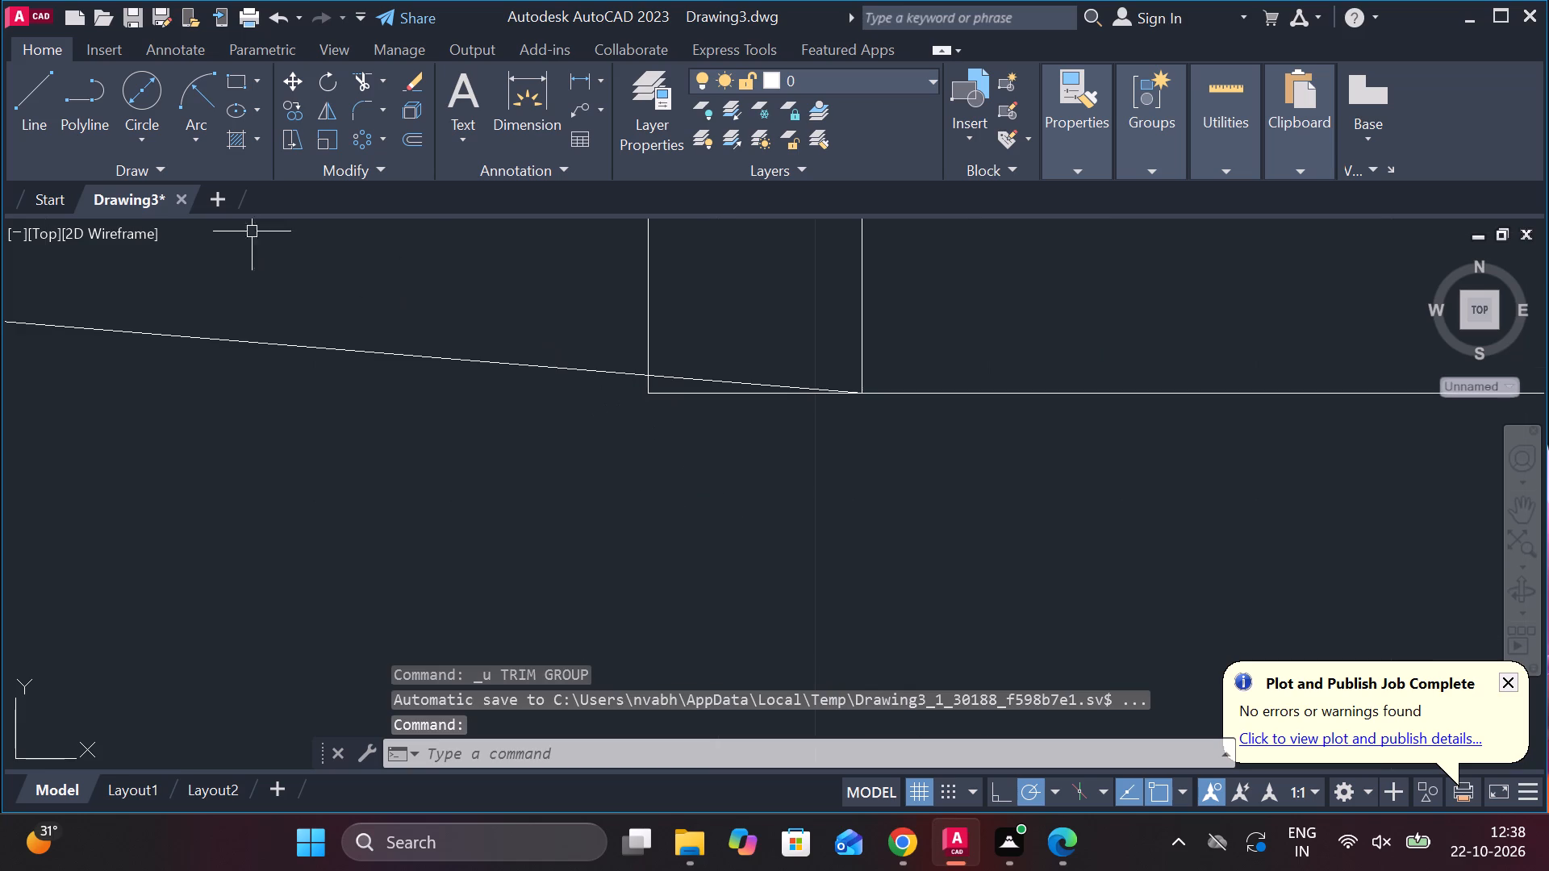
# Check the angle between the outline's bottom edge and the slanted line with an angular dimension preview, without placing the dimension.
pyautogui.click(595, 79)
pyautogui.click(616, 223)
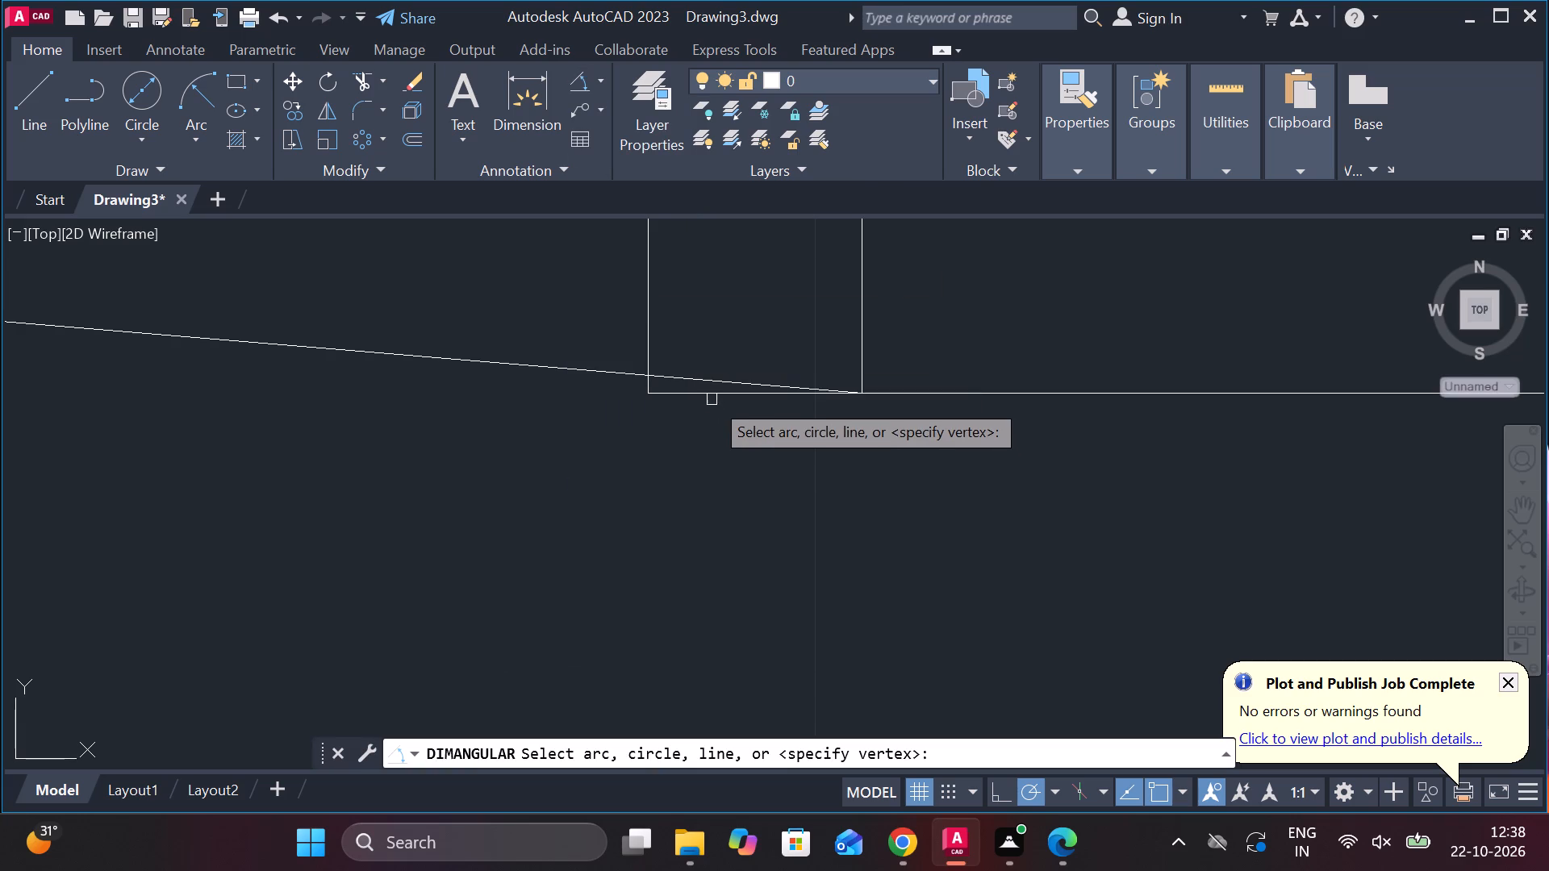
pyautogui.click(712, 397)
pyautogui.click(708, 376)
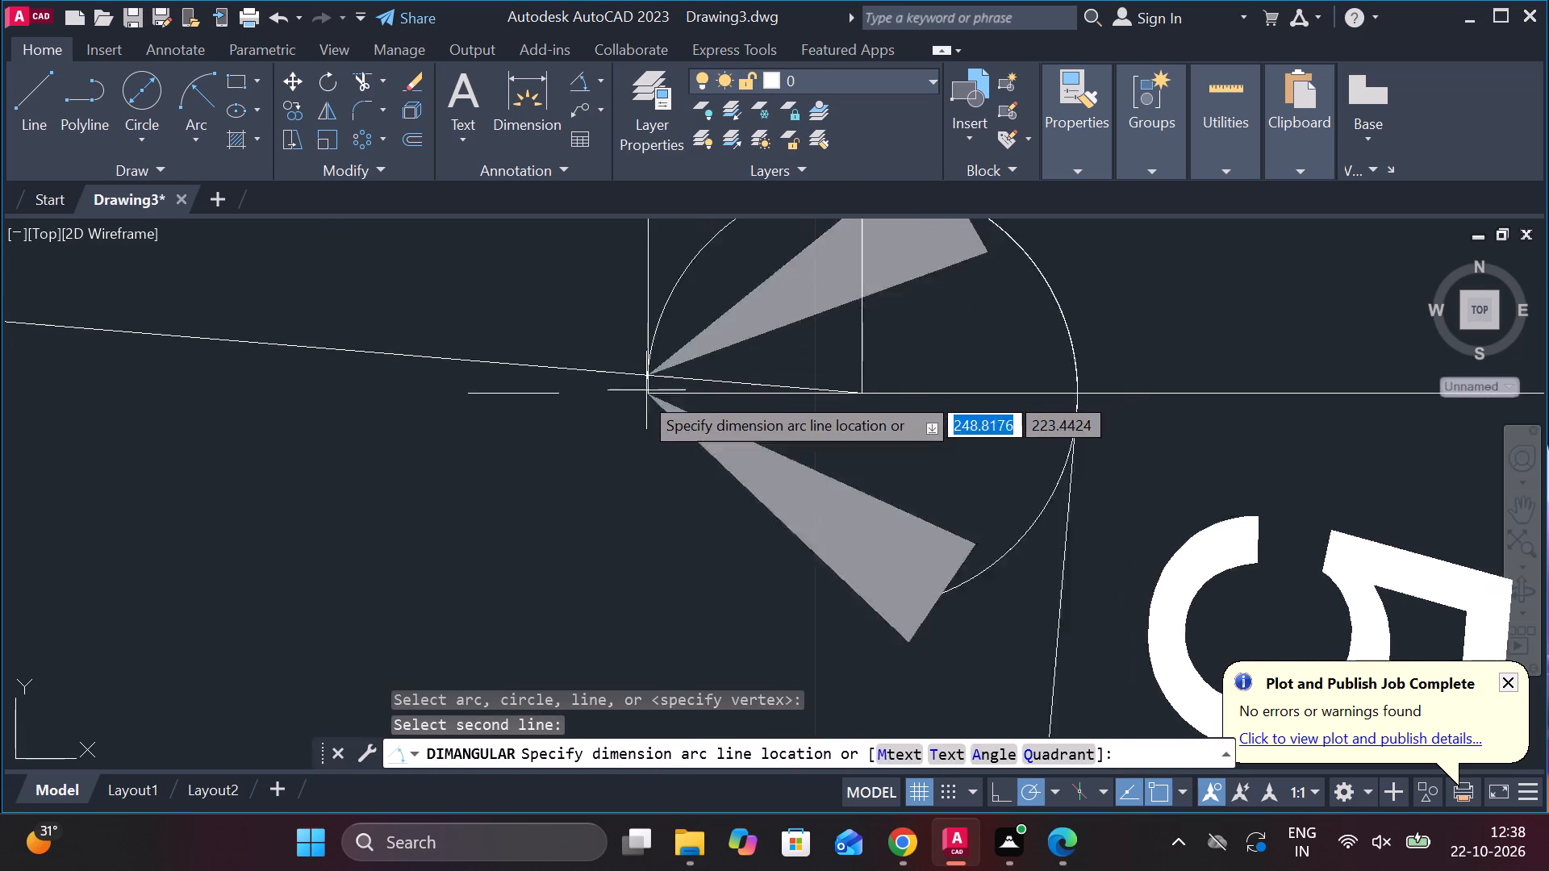
pyautogui.scroll(-3, 510, 424)
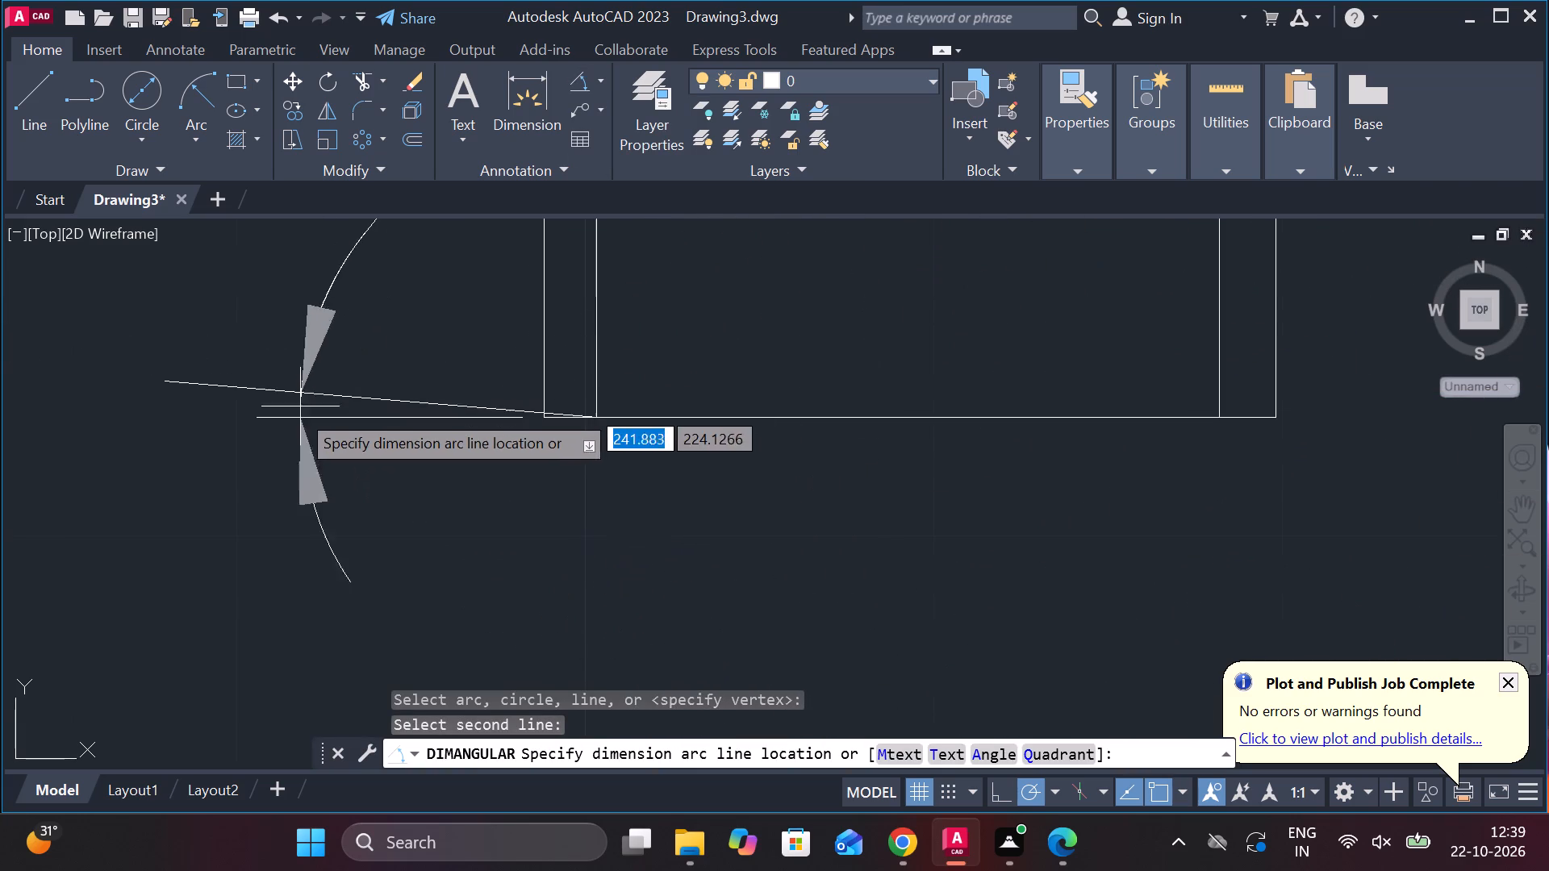
pyautogui.scroll(-2, 200, 403)
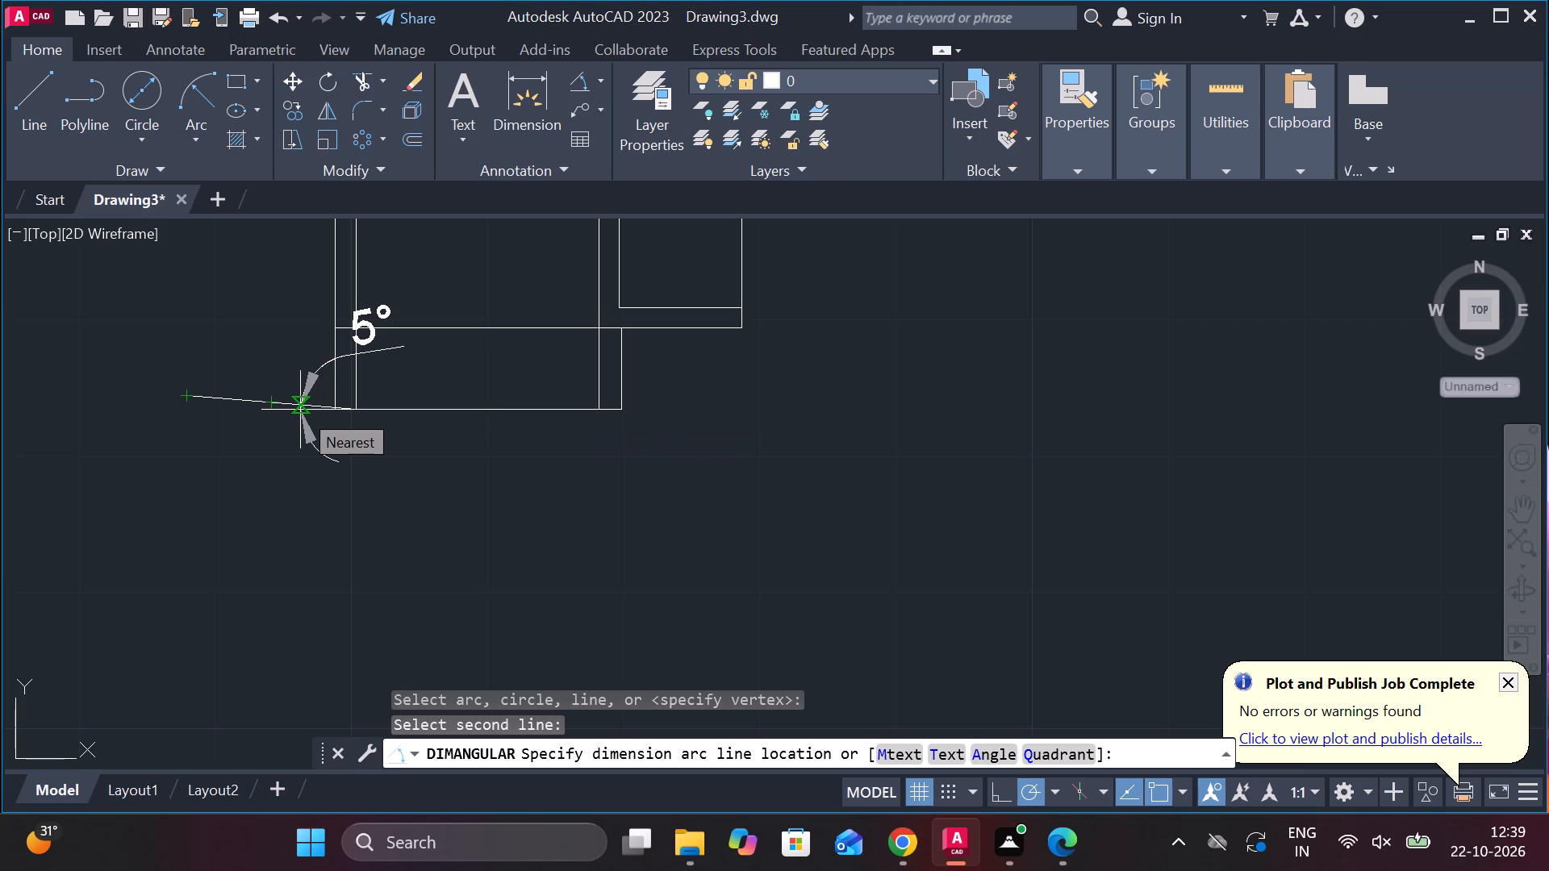
pyautogui.press('Escape')
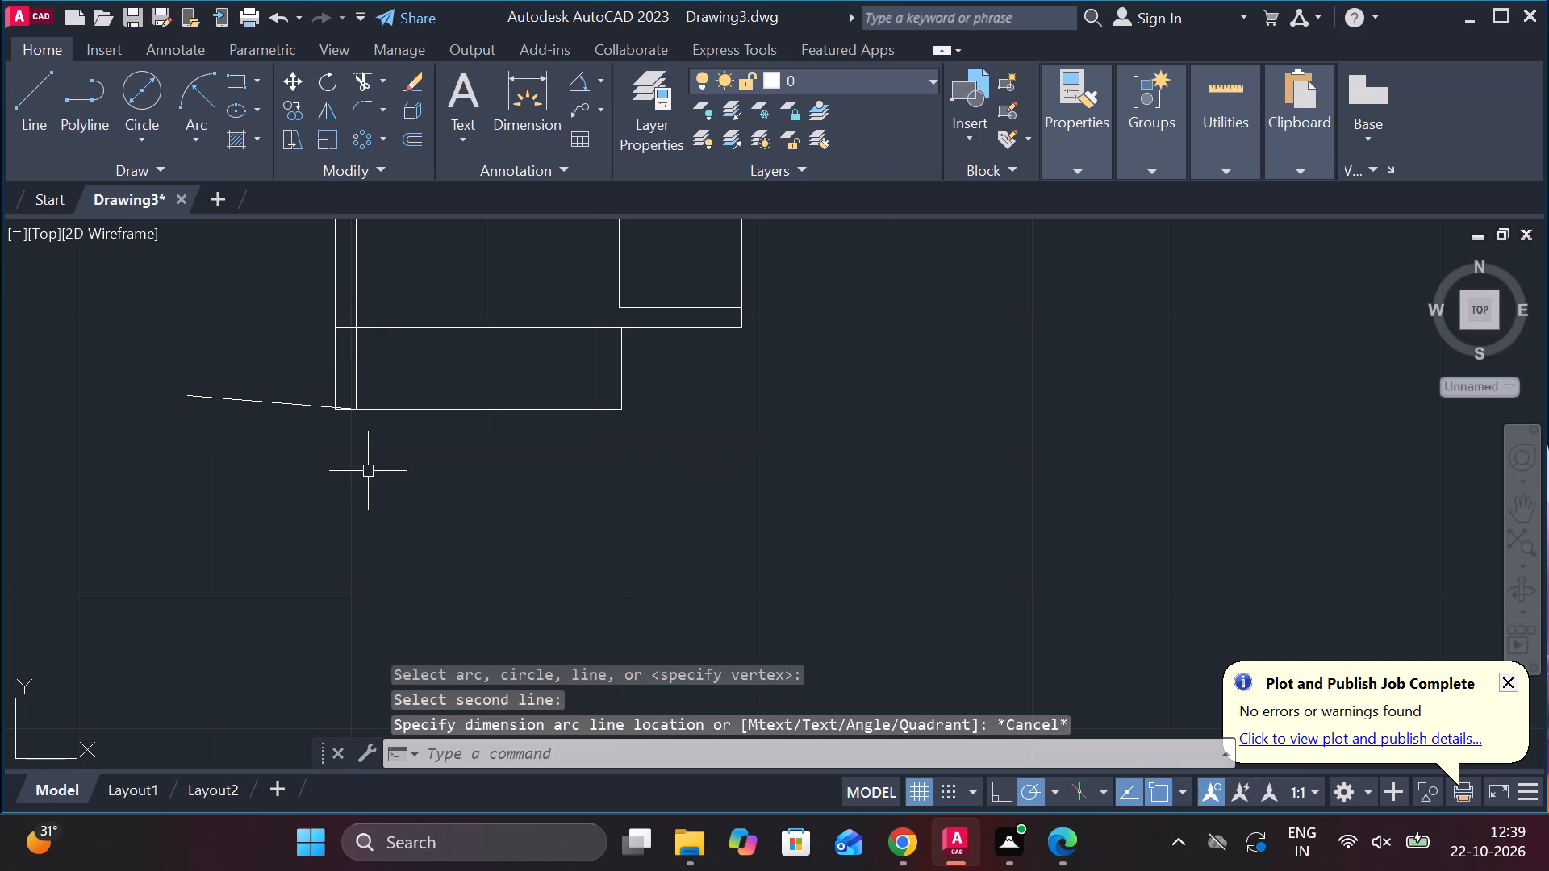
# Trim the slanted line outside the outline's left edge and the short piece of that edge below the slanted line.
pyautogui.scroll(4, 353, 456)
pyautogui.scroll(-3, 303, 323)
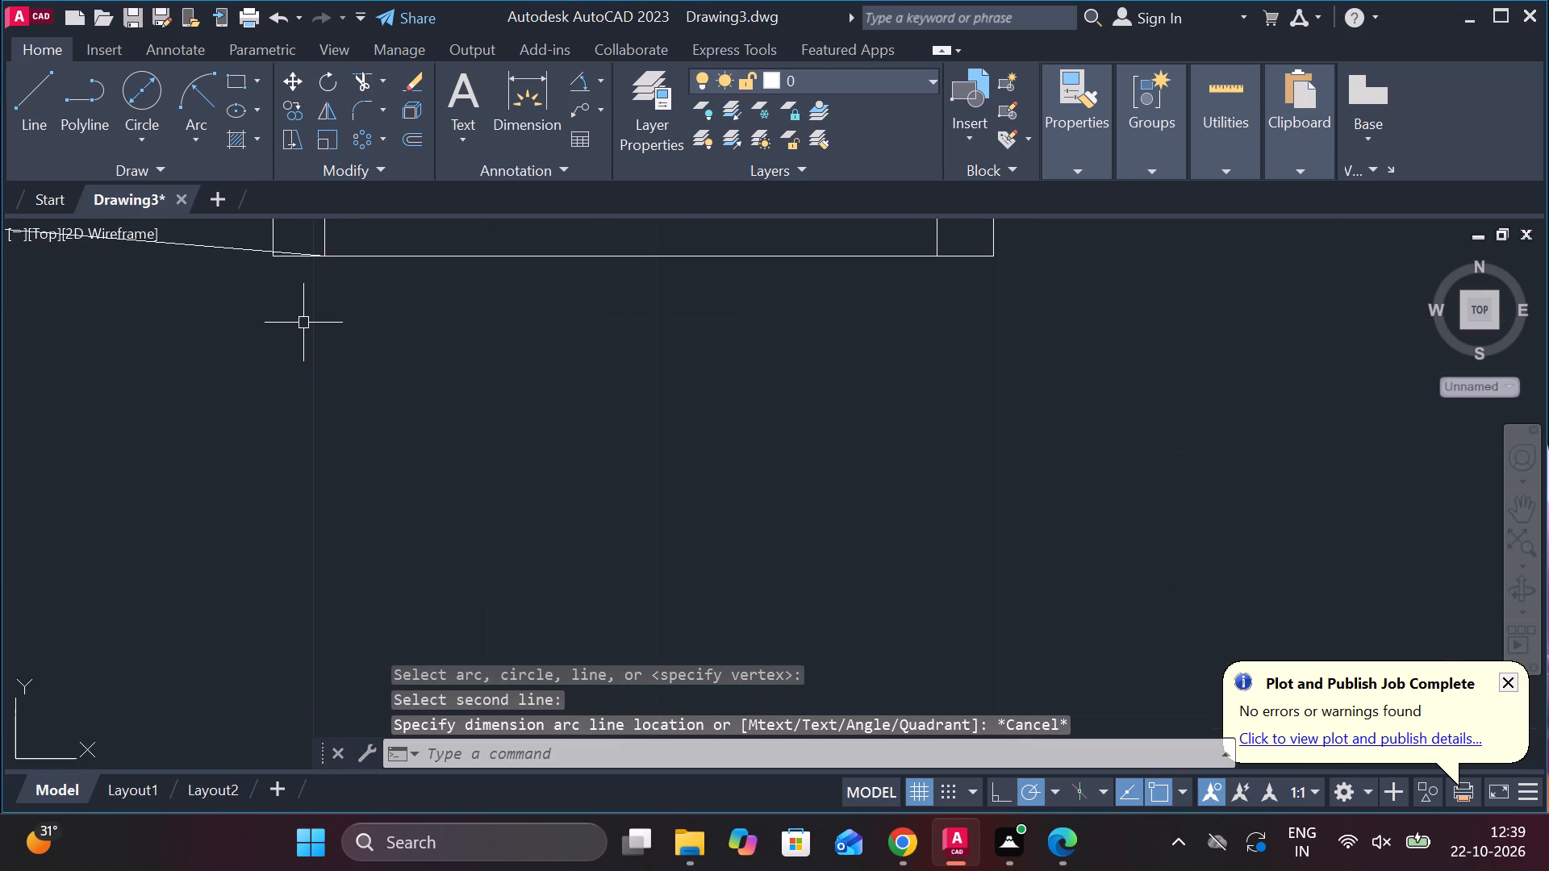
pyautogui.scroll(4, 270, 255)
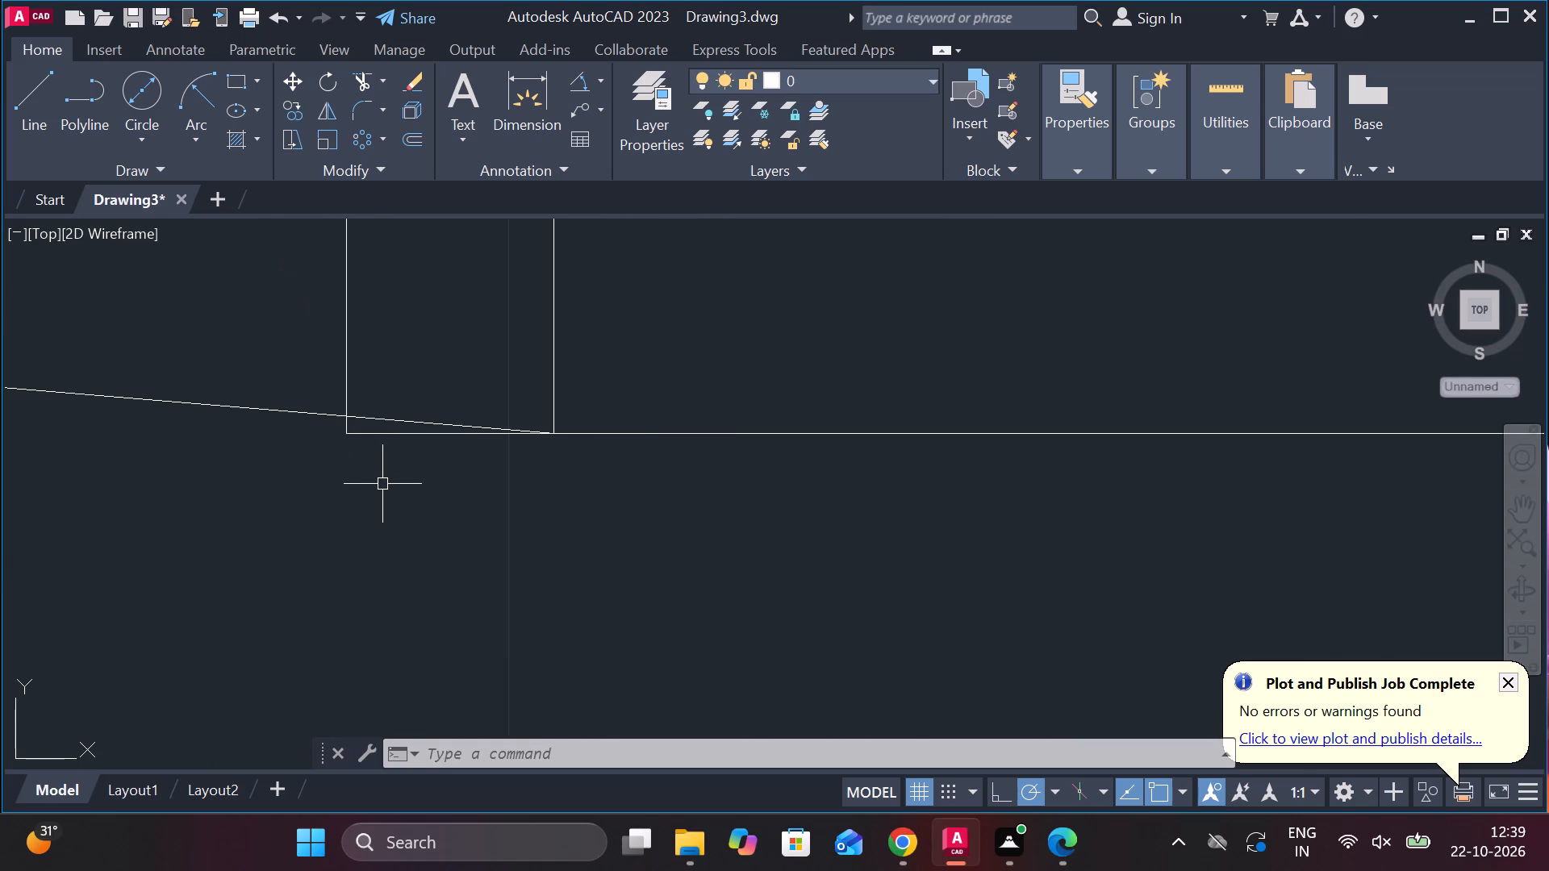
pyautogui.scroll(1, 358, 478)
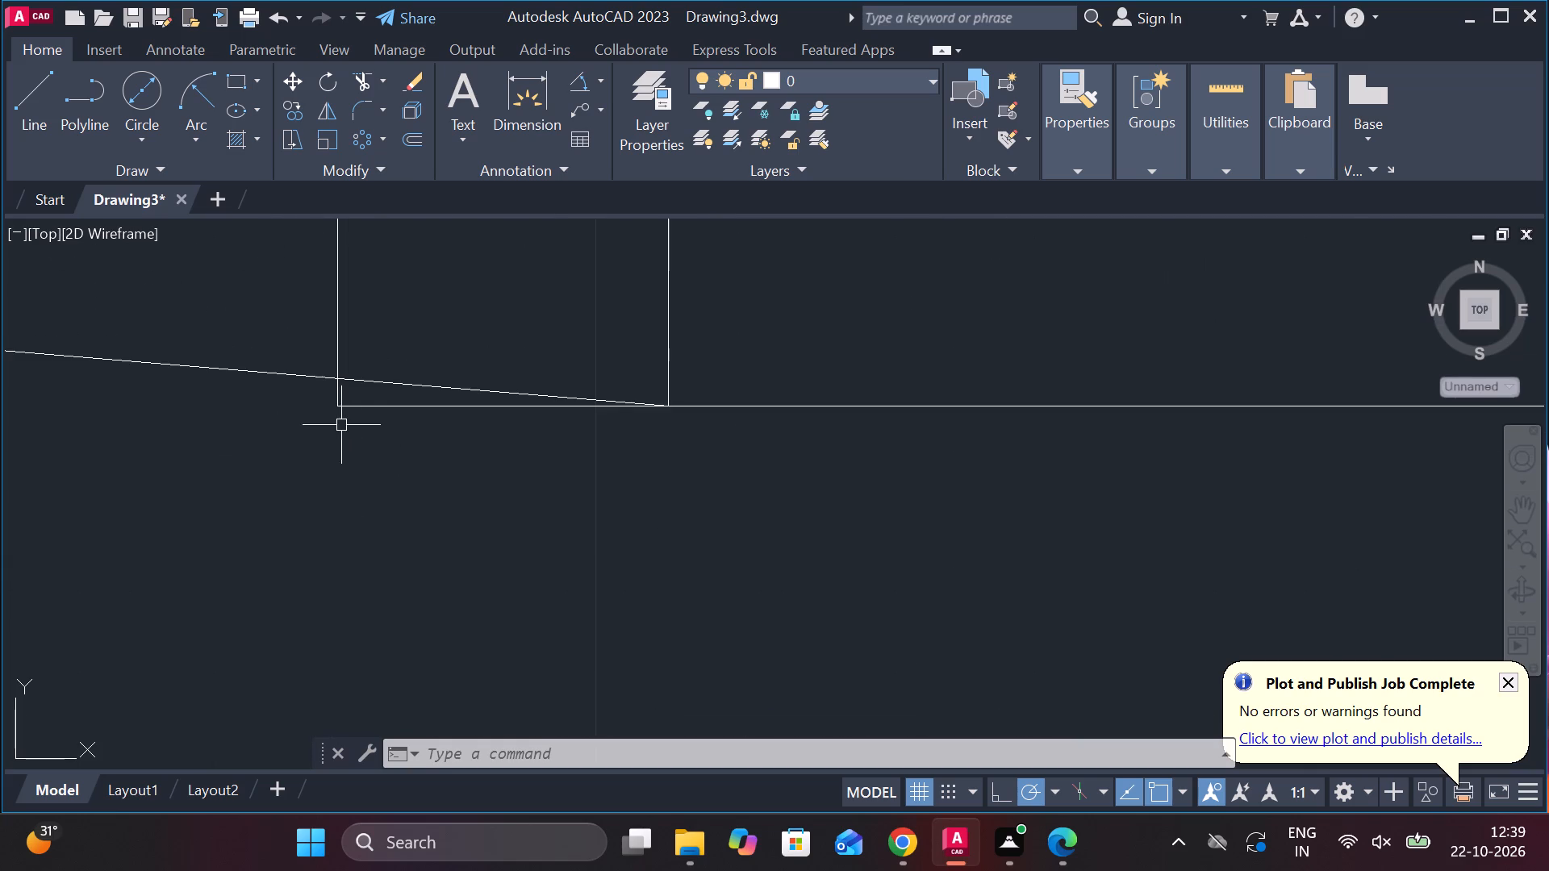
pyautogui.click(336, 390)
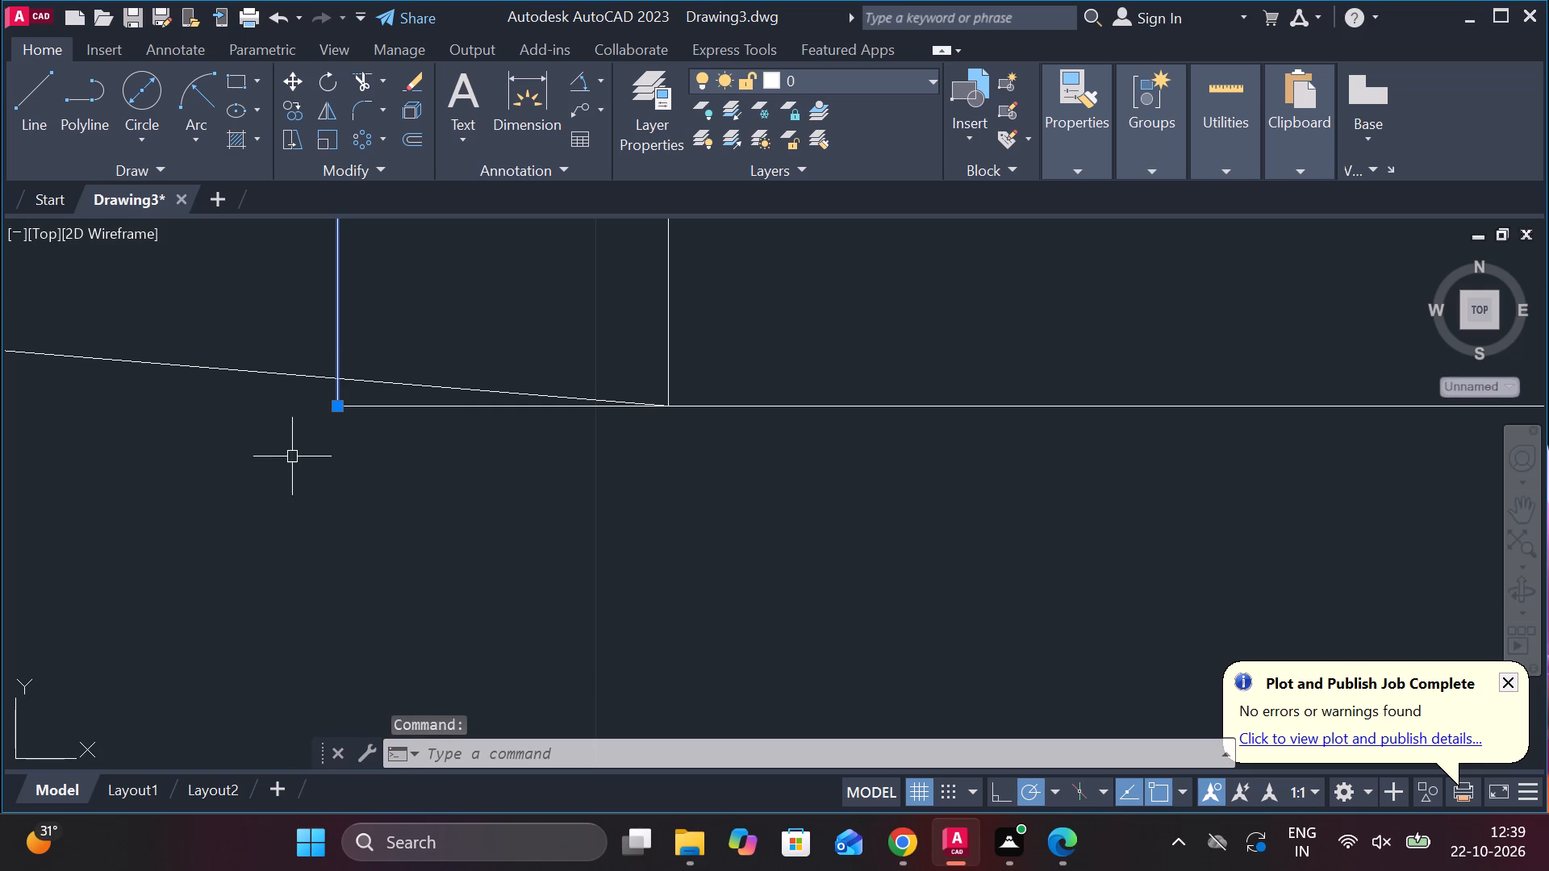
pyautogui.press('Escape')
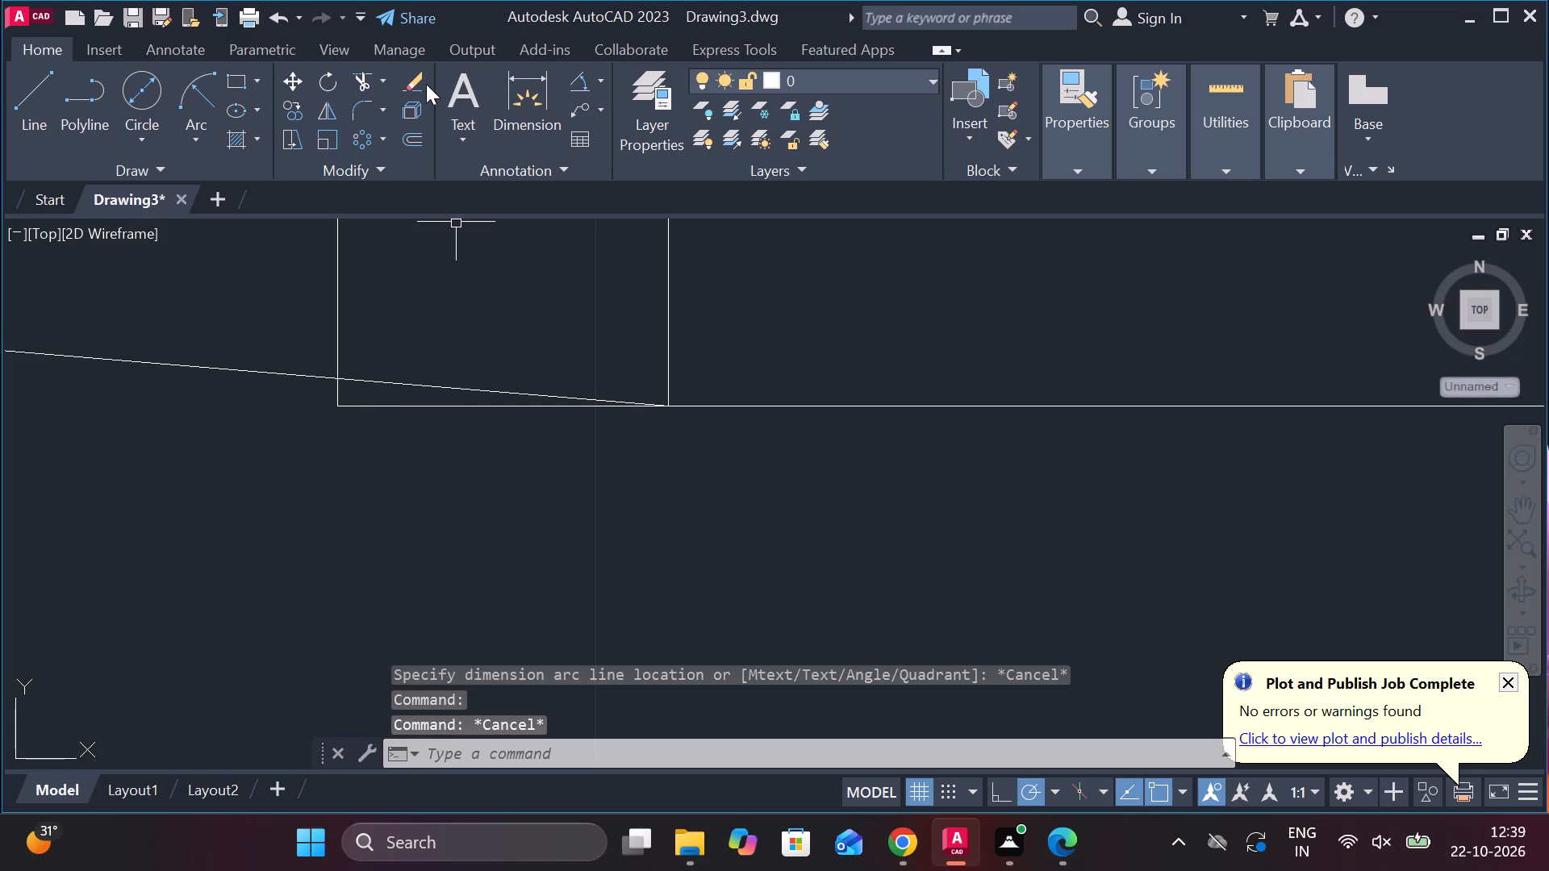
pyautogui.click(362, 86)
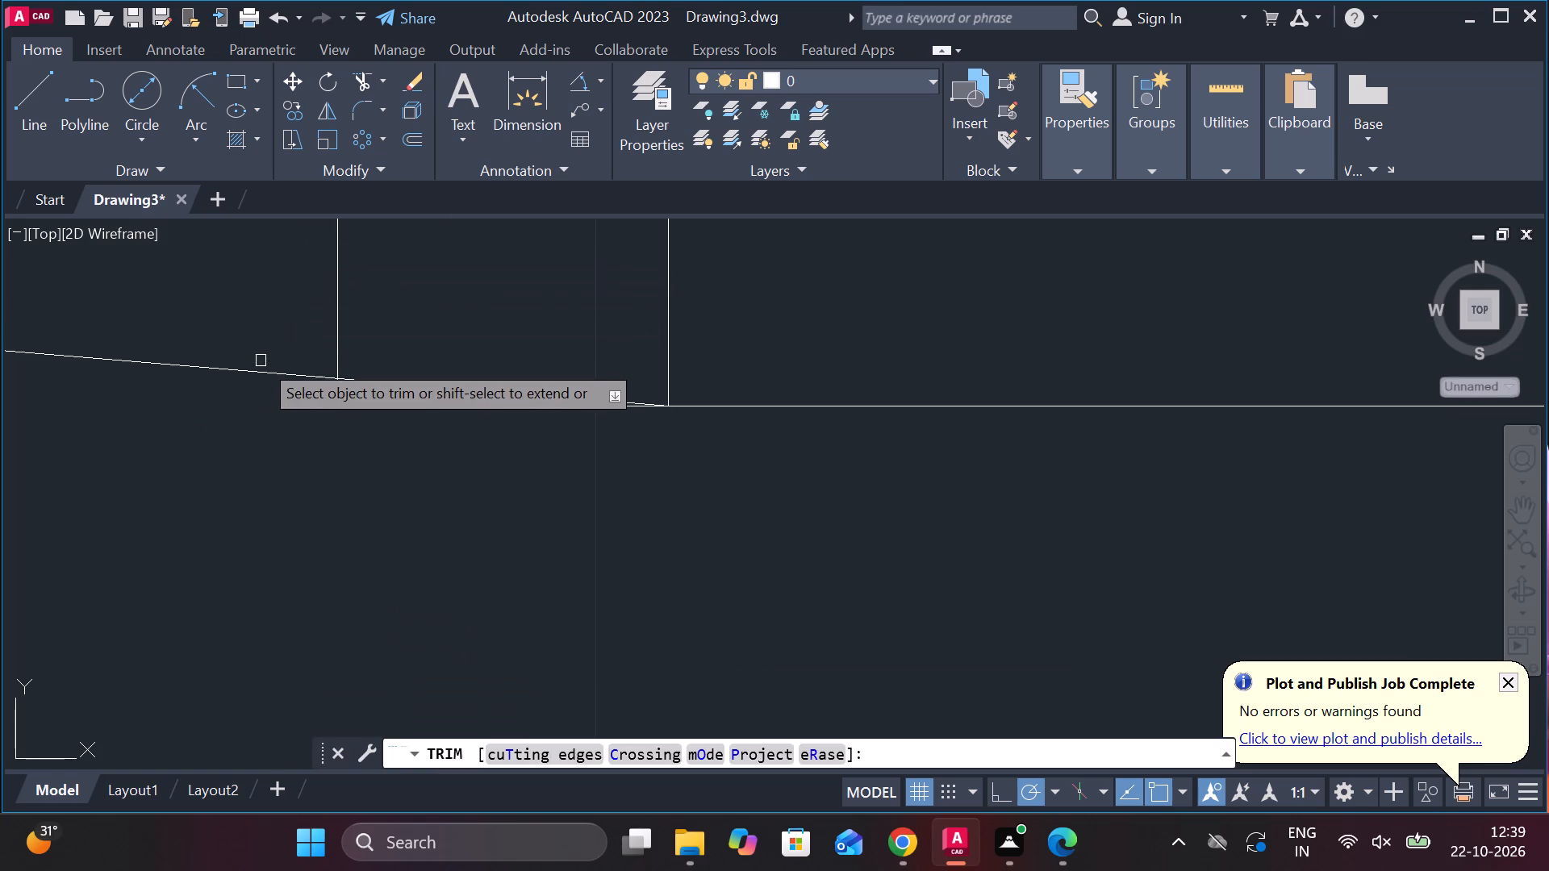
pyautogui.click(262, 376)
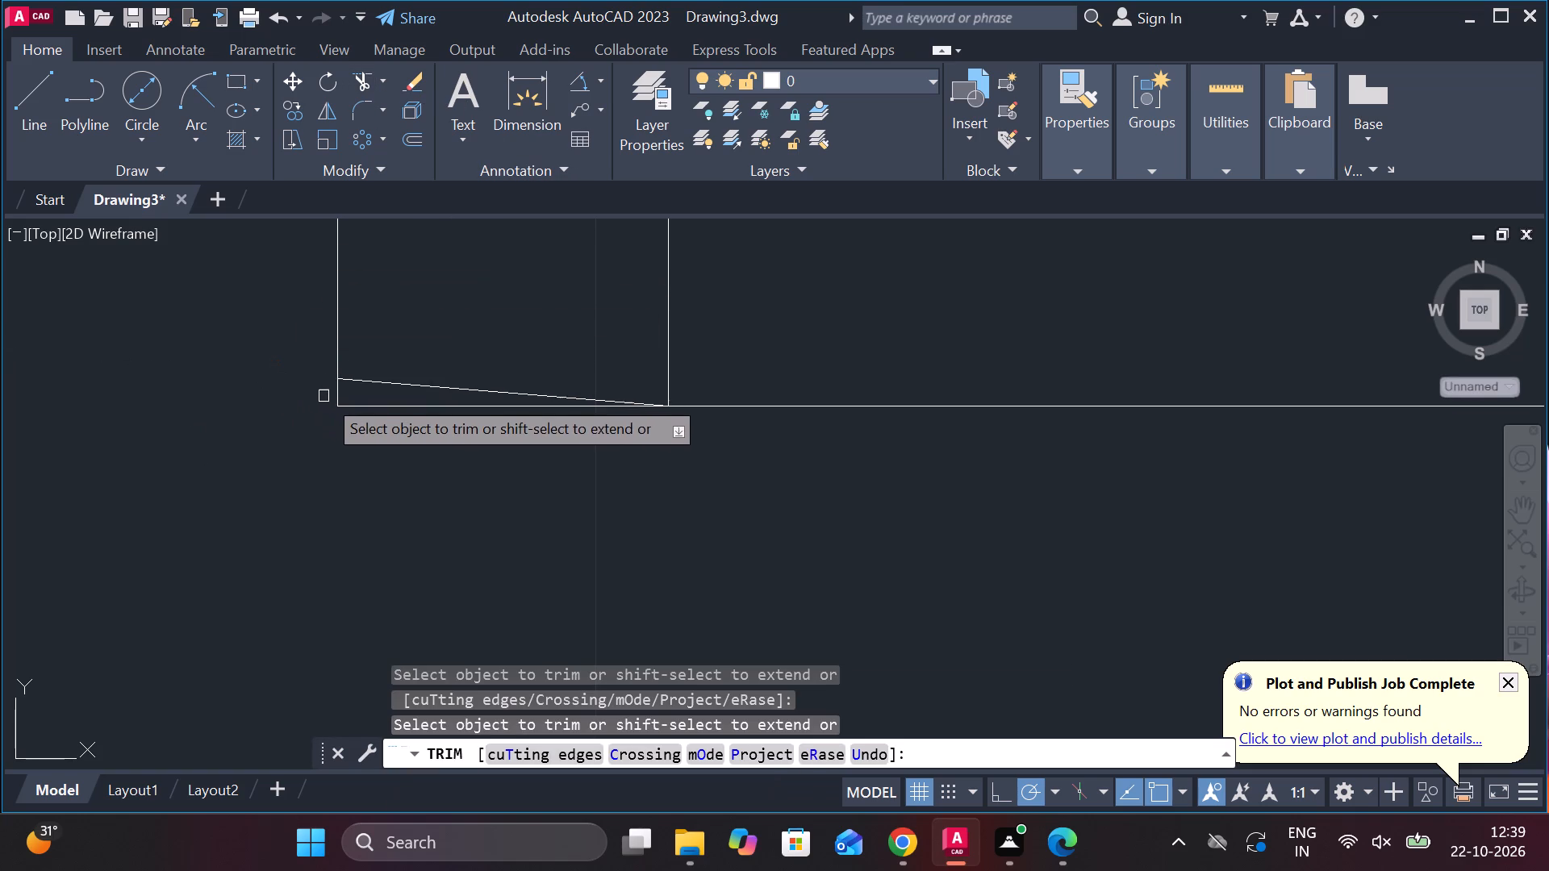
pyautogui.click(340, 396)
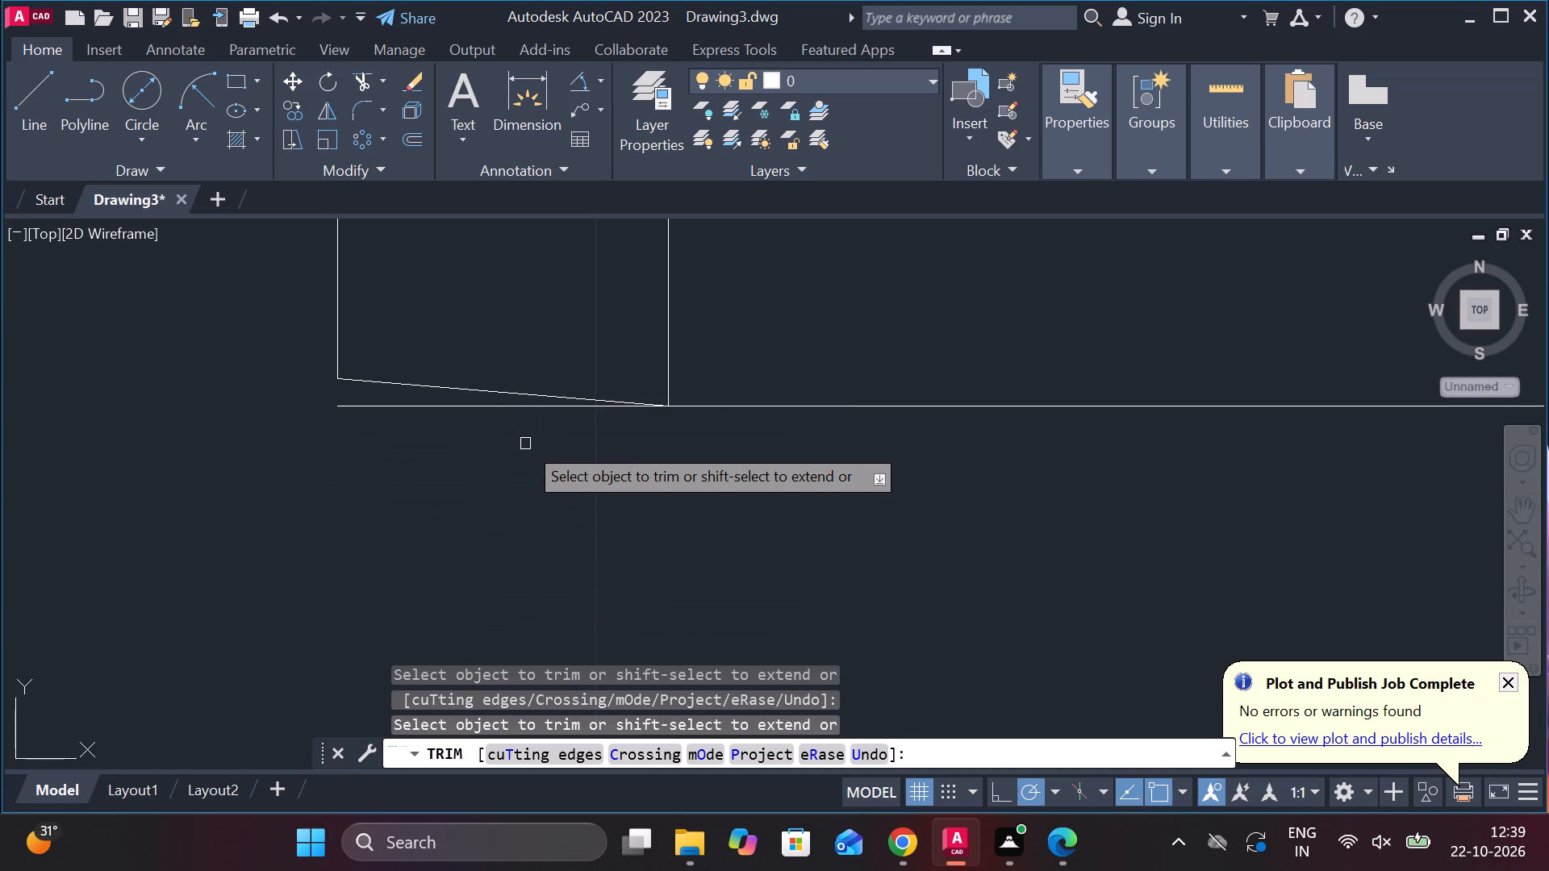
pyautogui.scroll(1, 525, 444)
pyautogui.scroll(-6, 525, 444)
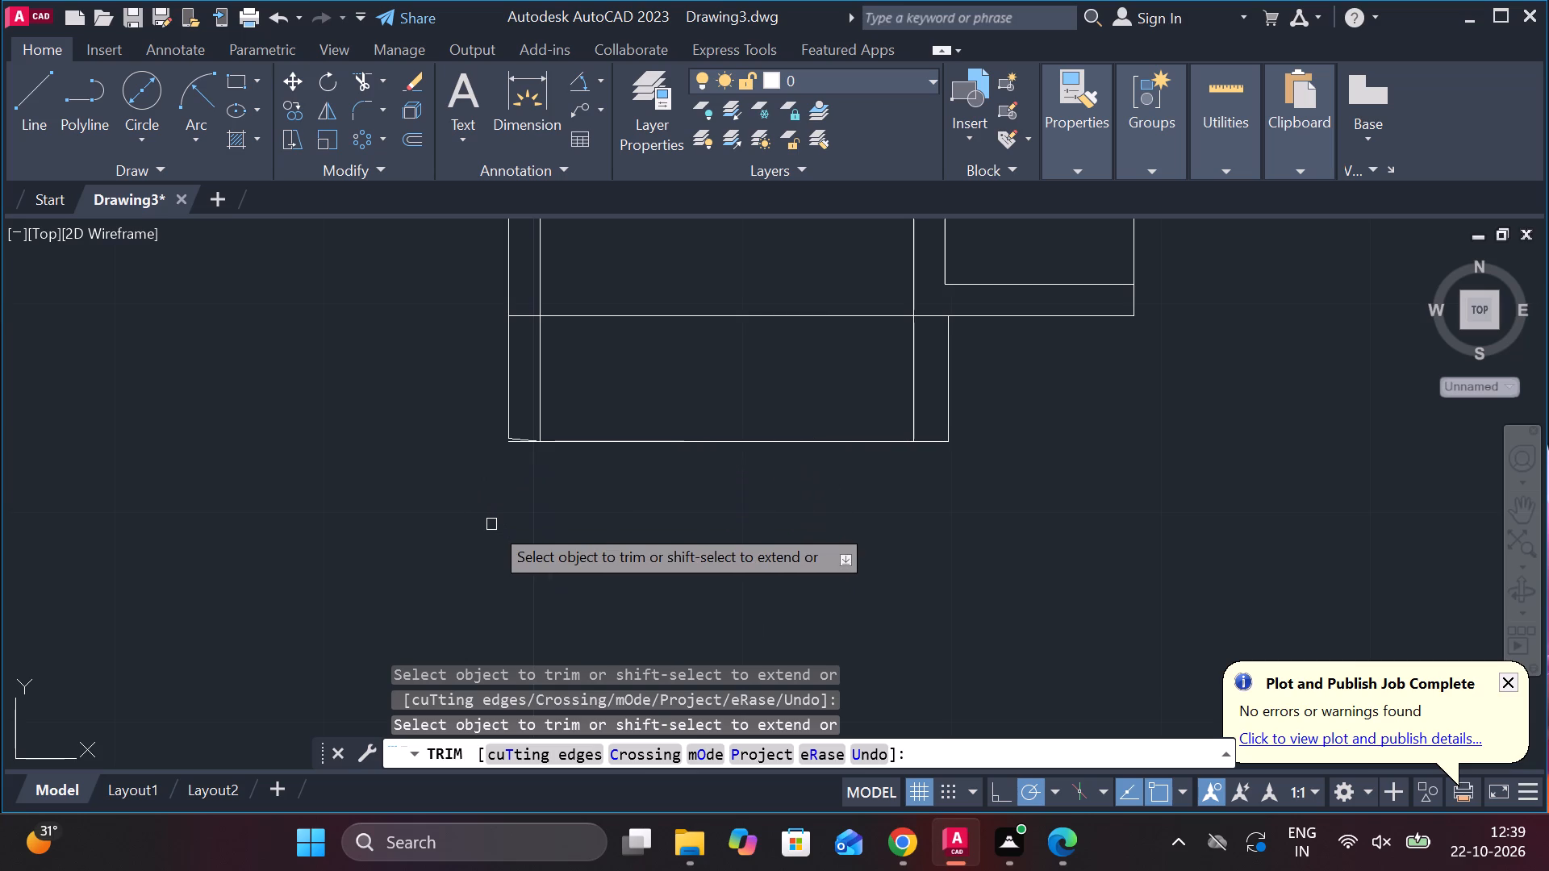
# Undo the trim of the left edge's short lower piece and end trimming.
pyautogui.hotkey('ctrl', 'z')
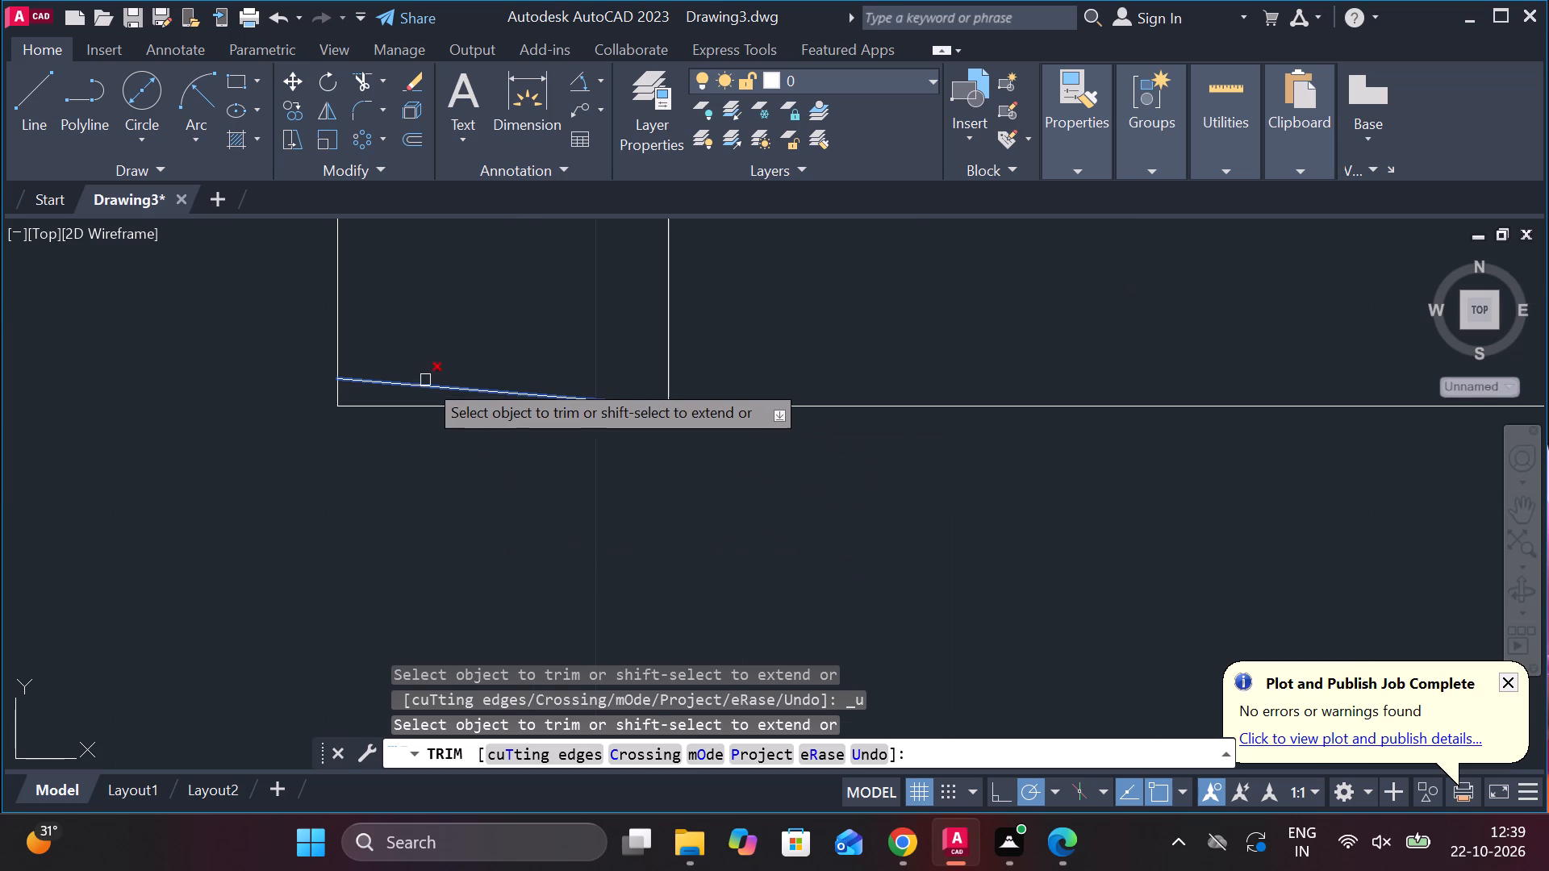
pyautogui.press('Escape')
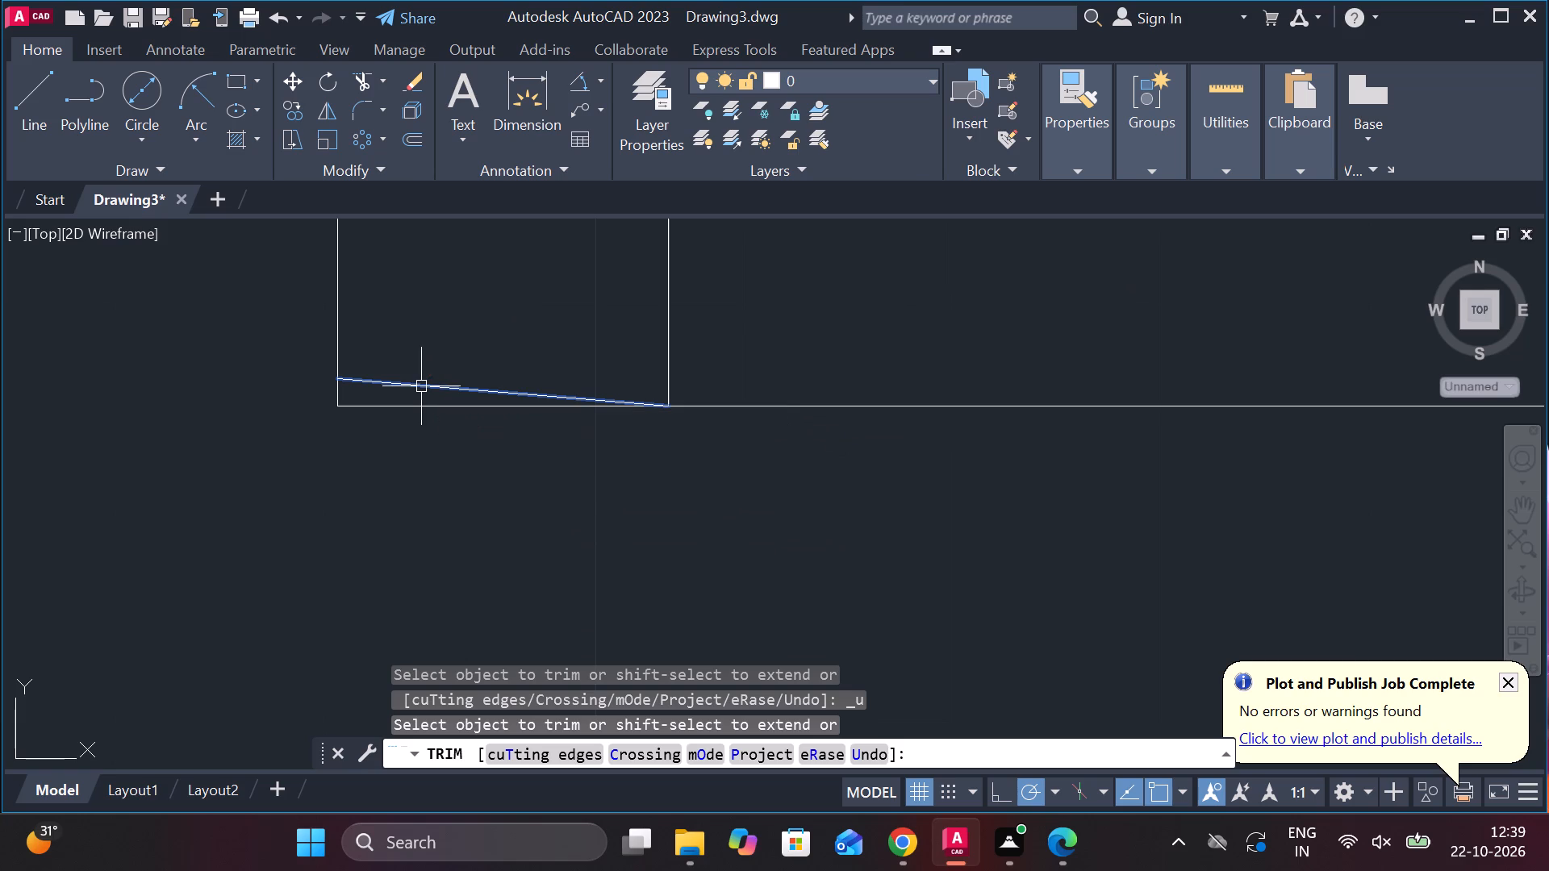
# Erase the remaining slanted line at the outline's lower-left corner.
pyautogui.click(421, 386)
pyautogui.press('Delete')
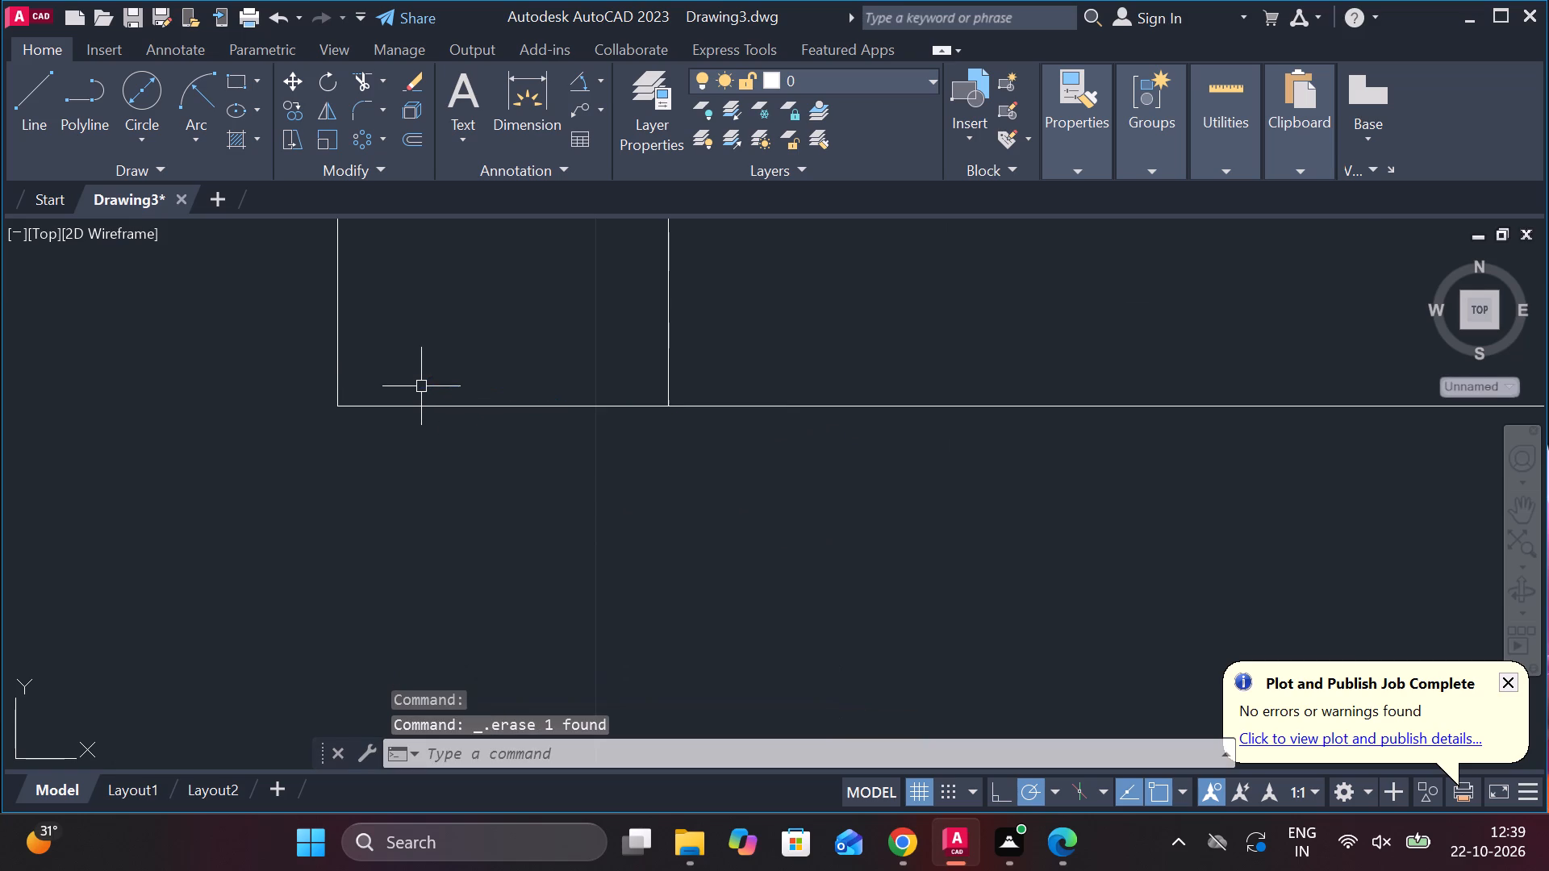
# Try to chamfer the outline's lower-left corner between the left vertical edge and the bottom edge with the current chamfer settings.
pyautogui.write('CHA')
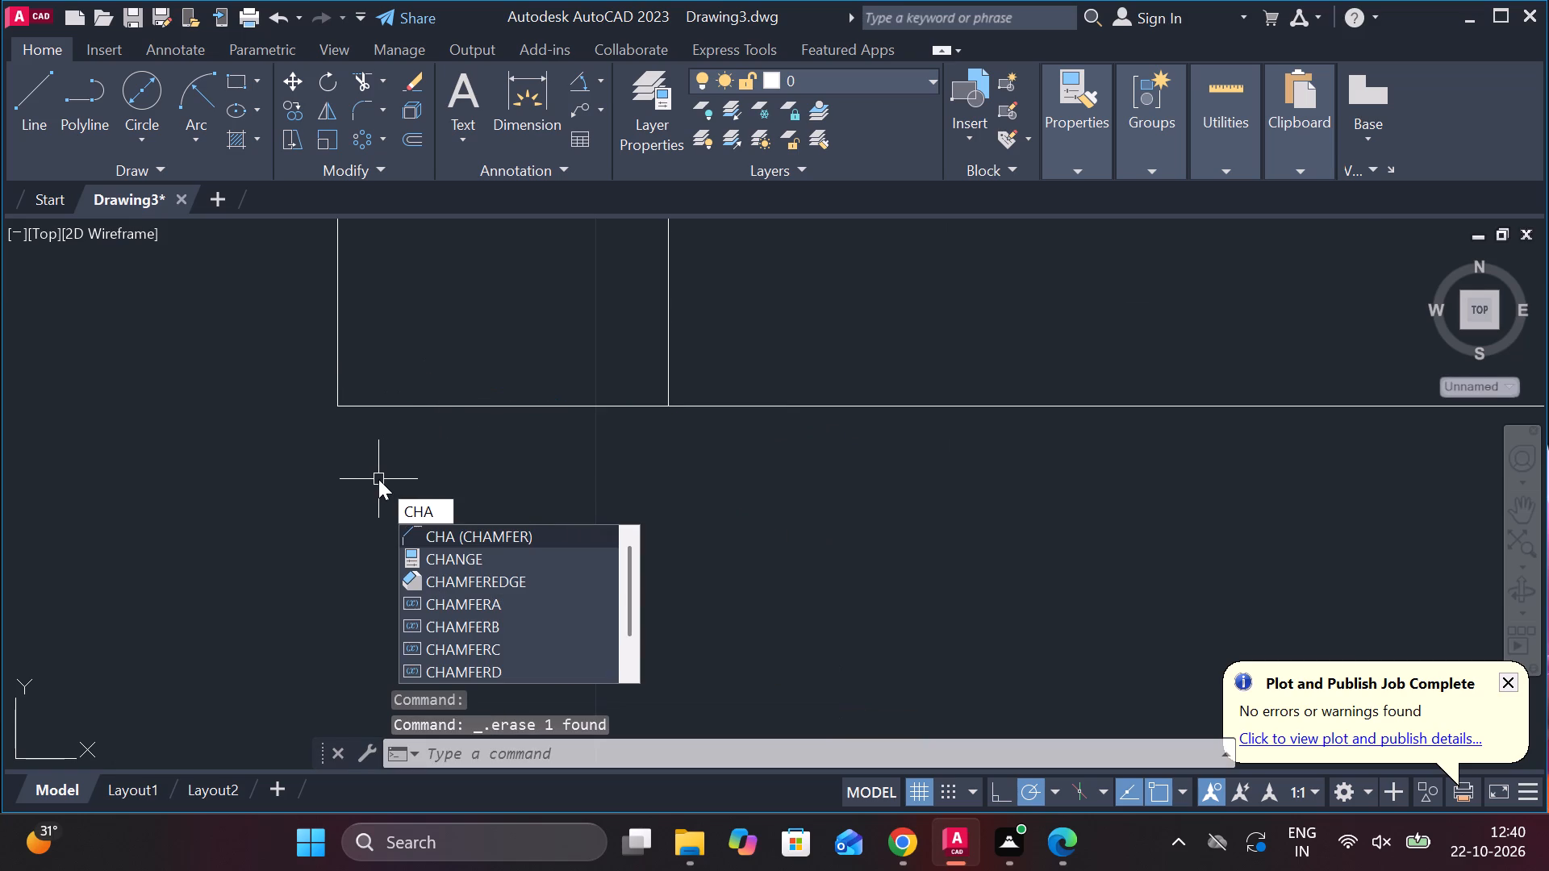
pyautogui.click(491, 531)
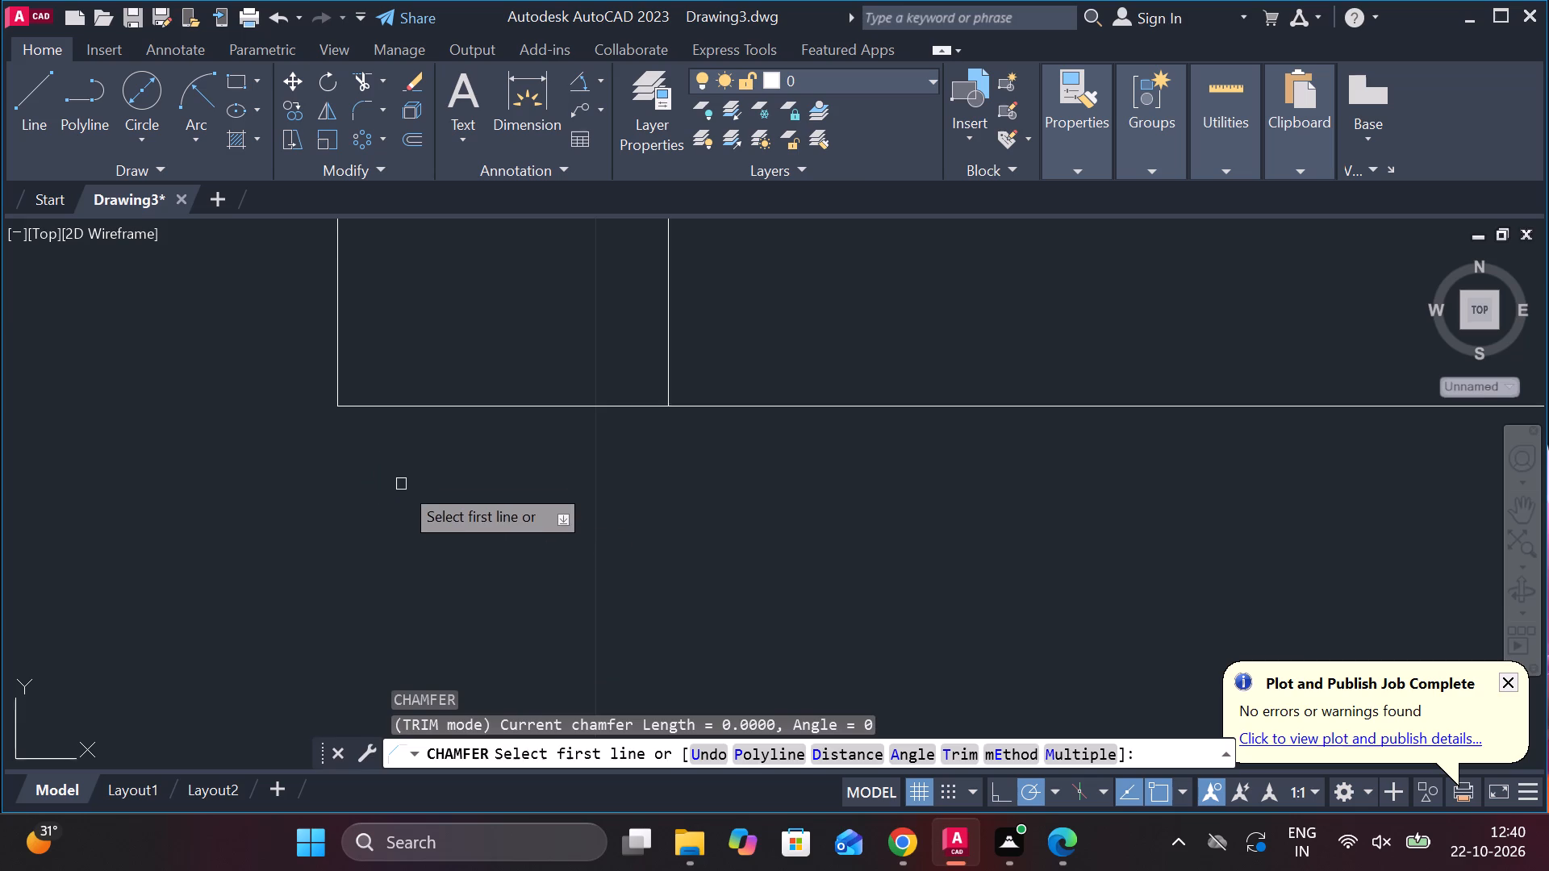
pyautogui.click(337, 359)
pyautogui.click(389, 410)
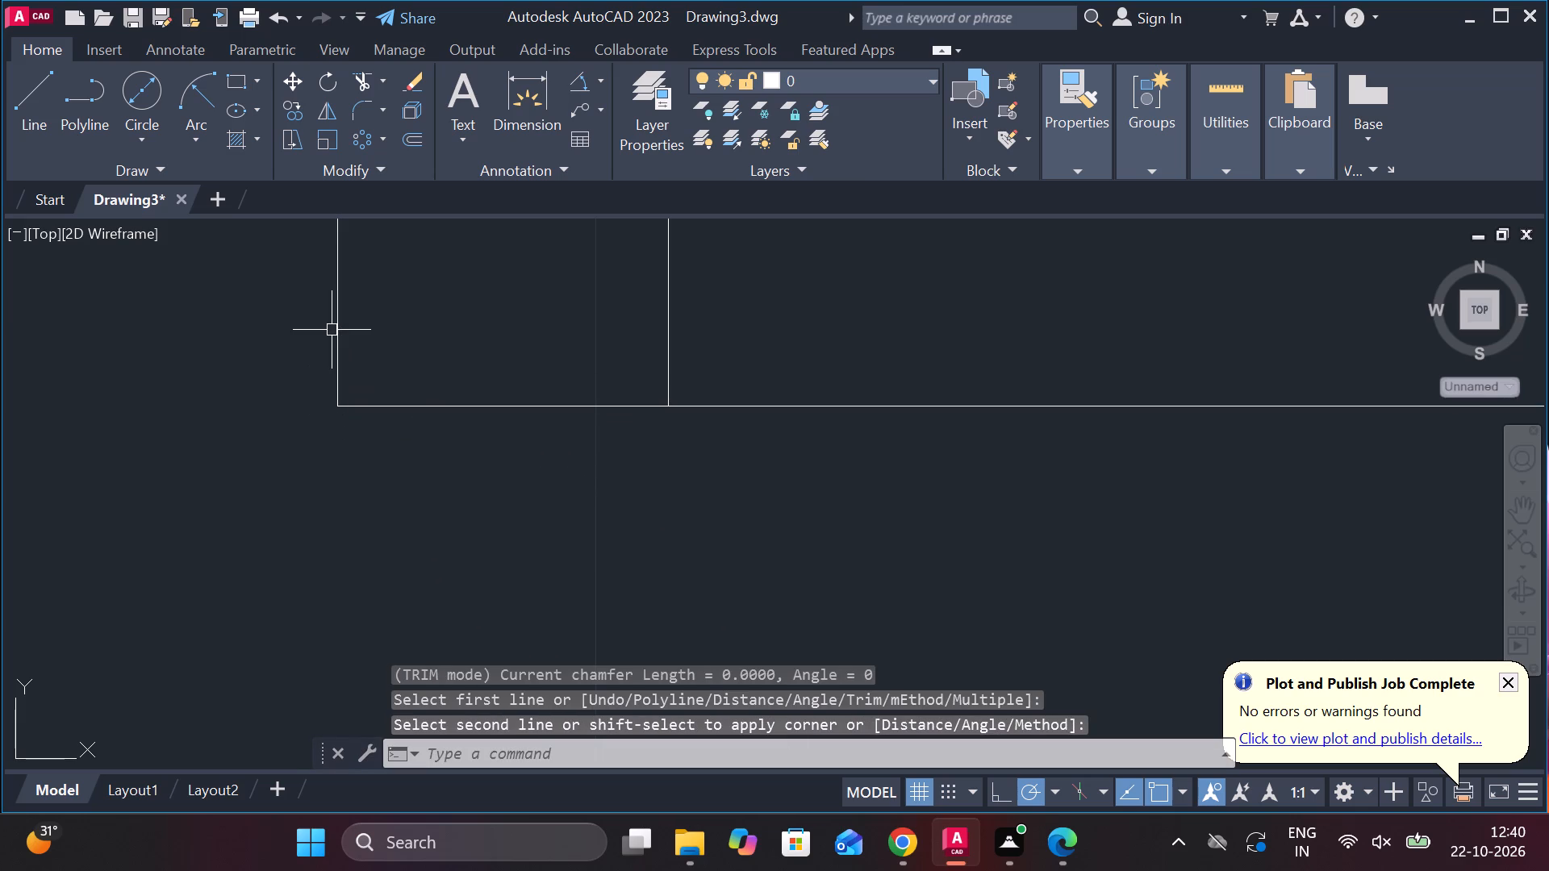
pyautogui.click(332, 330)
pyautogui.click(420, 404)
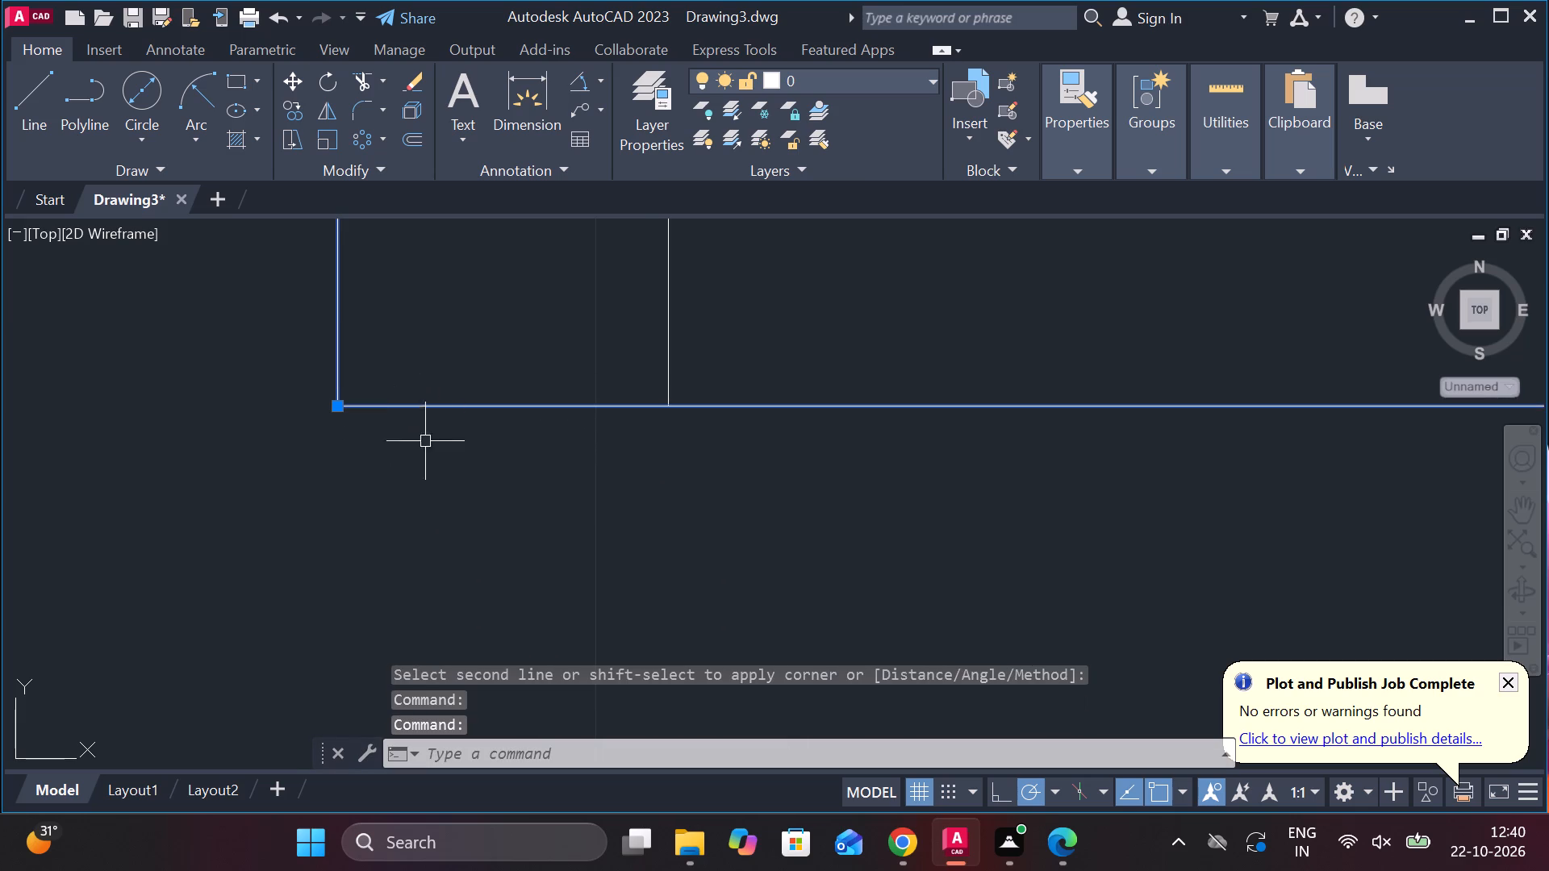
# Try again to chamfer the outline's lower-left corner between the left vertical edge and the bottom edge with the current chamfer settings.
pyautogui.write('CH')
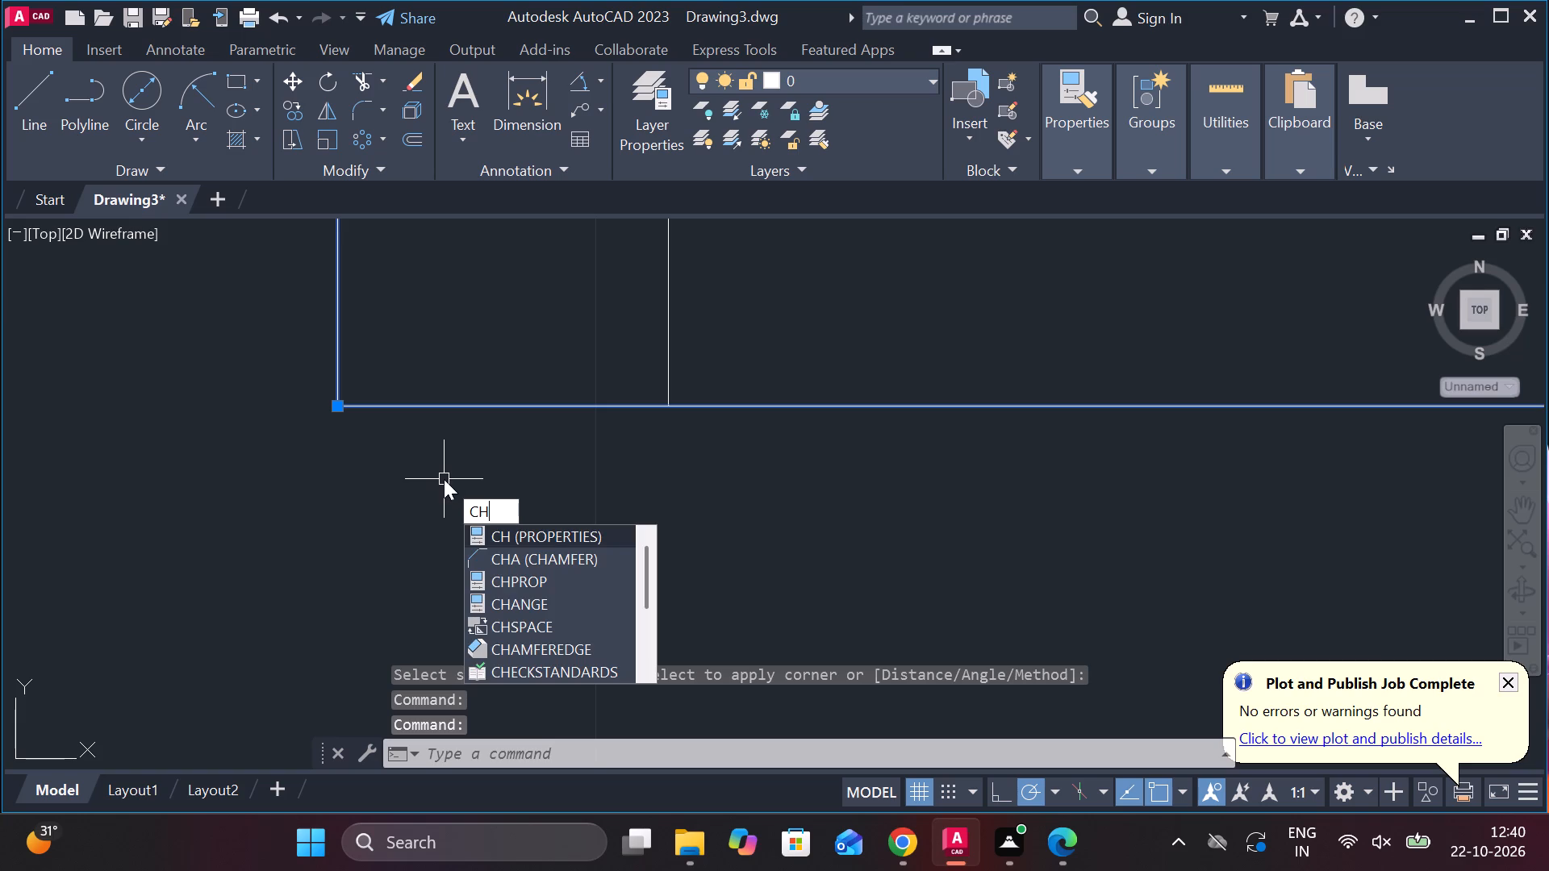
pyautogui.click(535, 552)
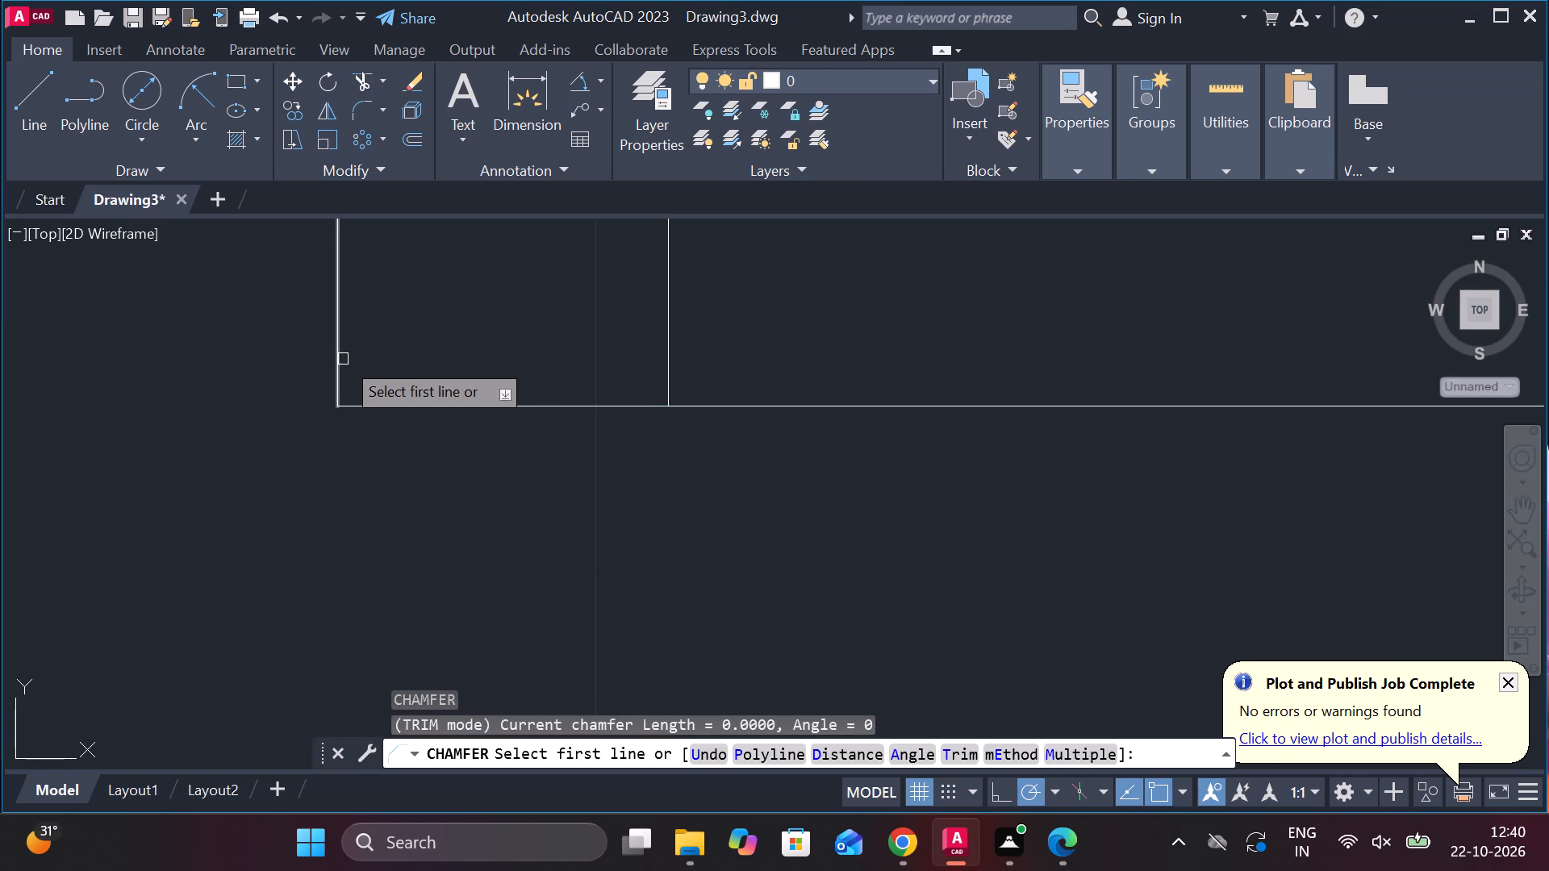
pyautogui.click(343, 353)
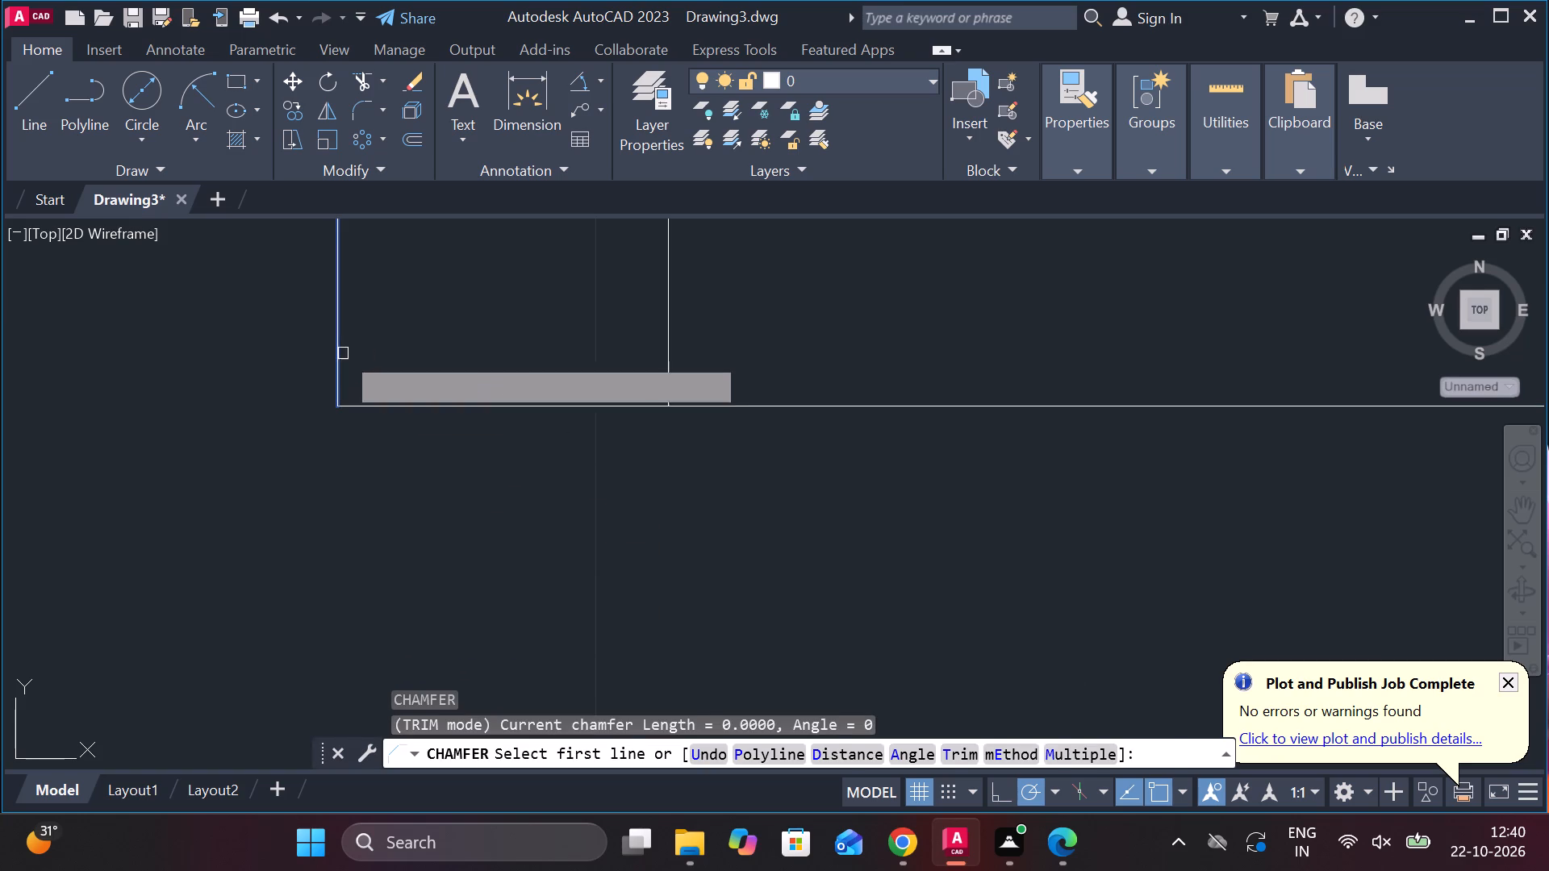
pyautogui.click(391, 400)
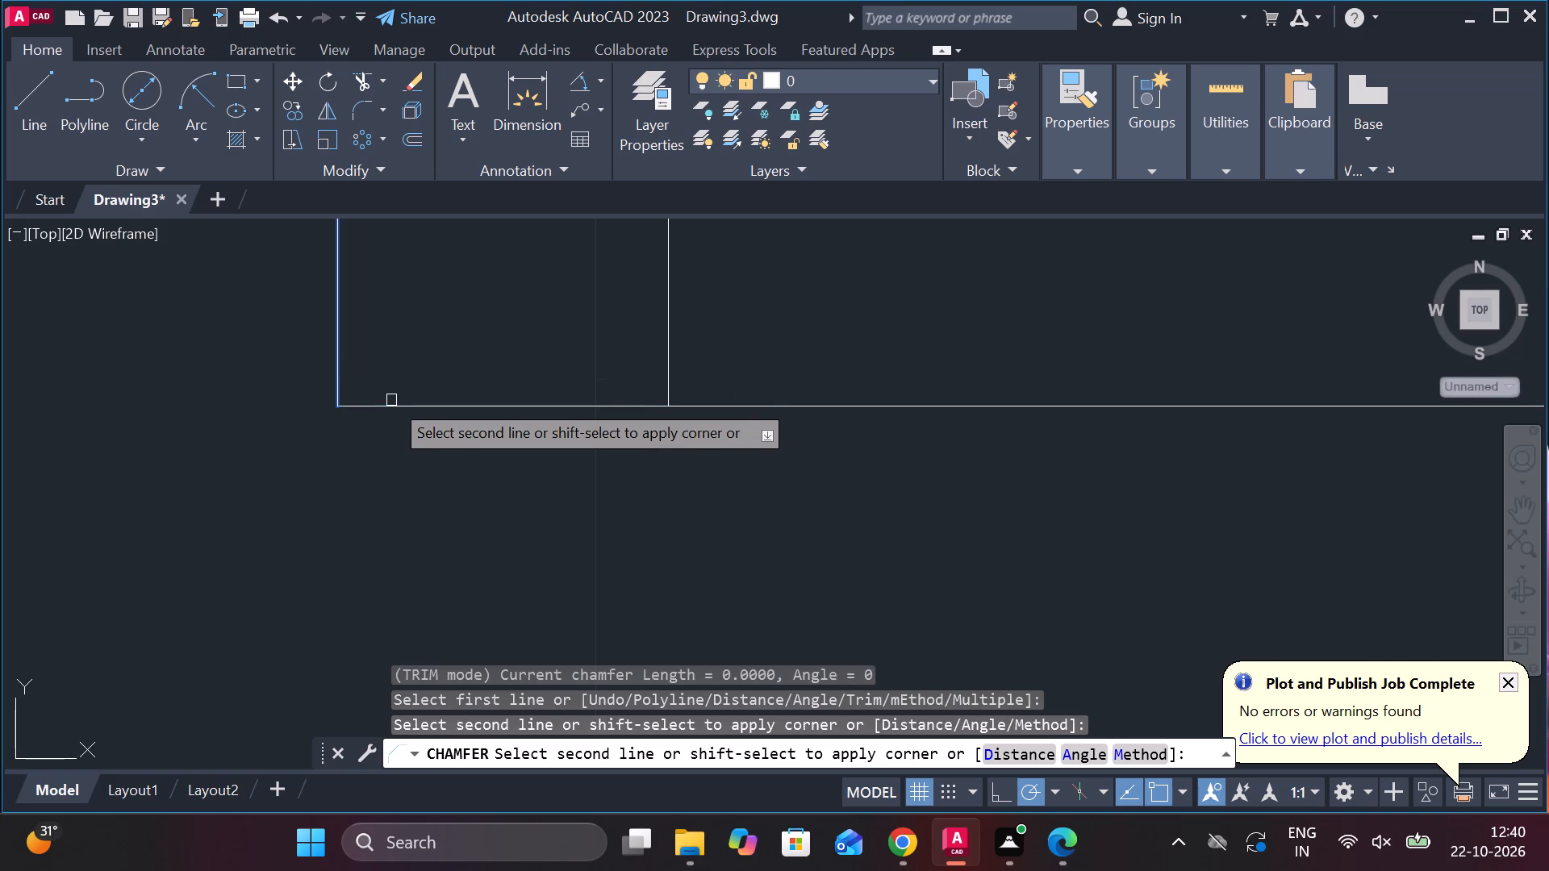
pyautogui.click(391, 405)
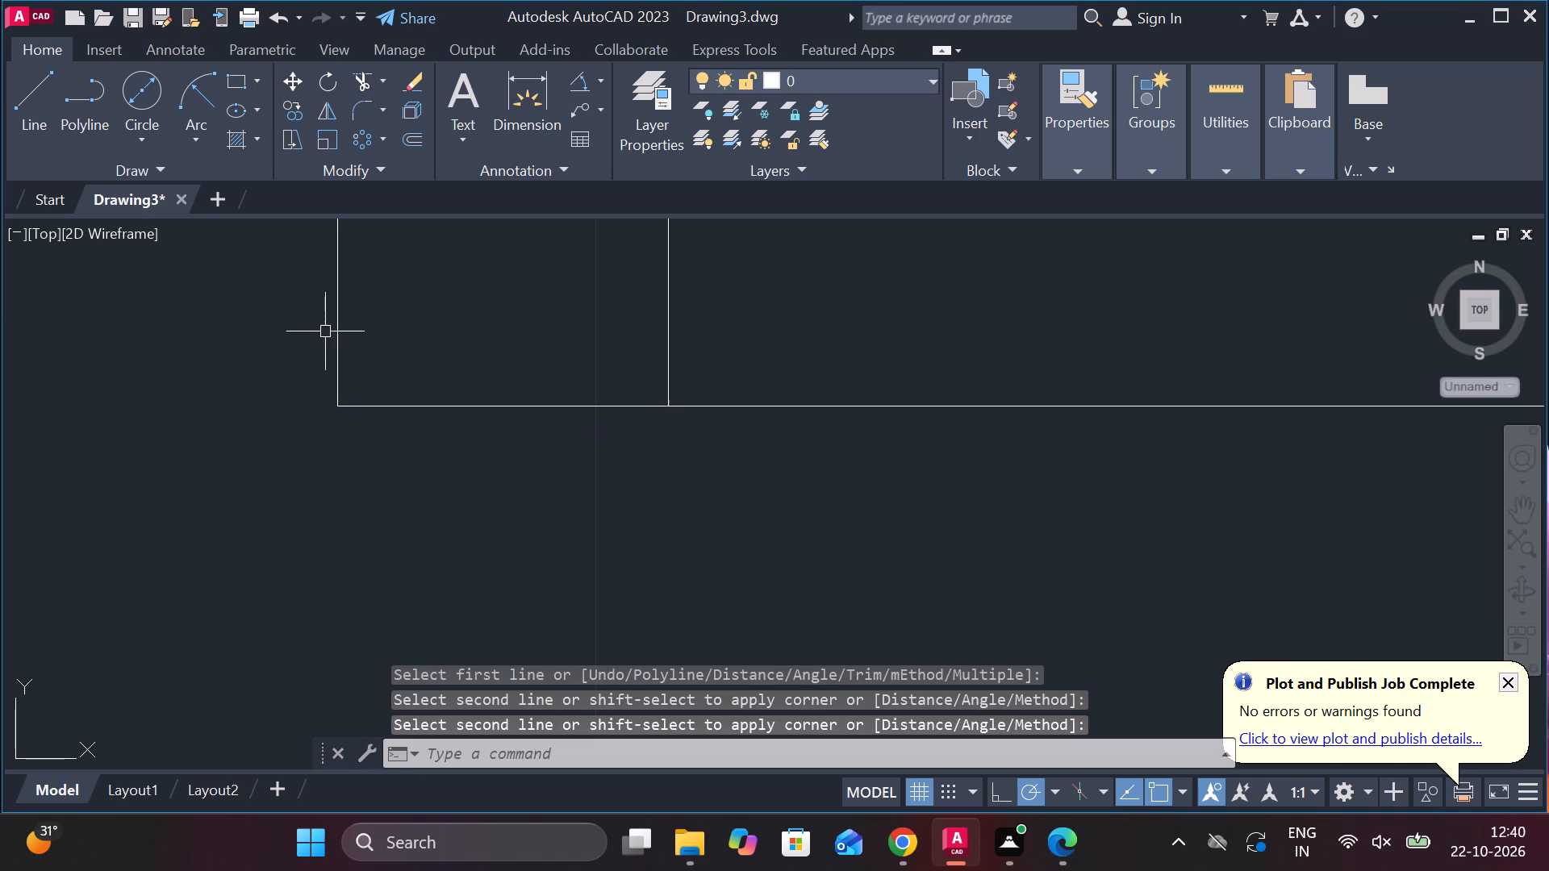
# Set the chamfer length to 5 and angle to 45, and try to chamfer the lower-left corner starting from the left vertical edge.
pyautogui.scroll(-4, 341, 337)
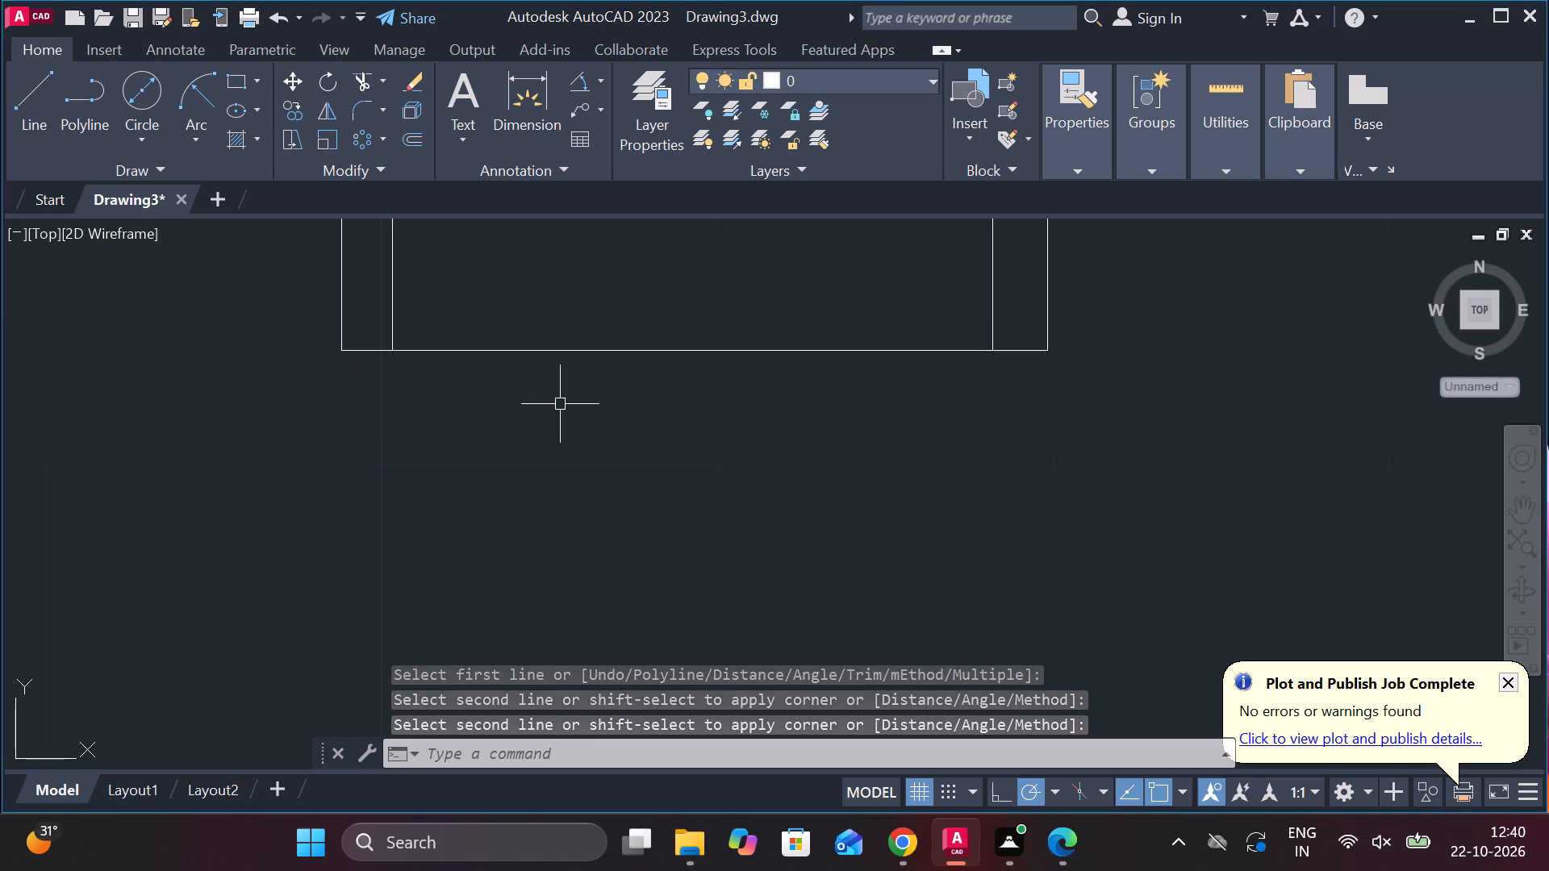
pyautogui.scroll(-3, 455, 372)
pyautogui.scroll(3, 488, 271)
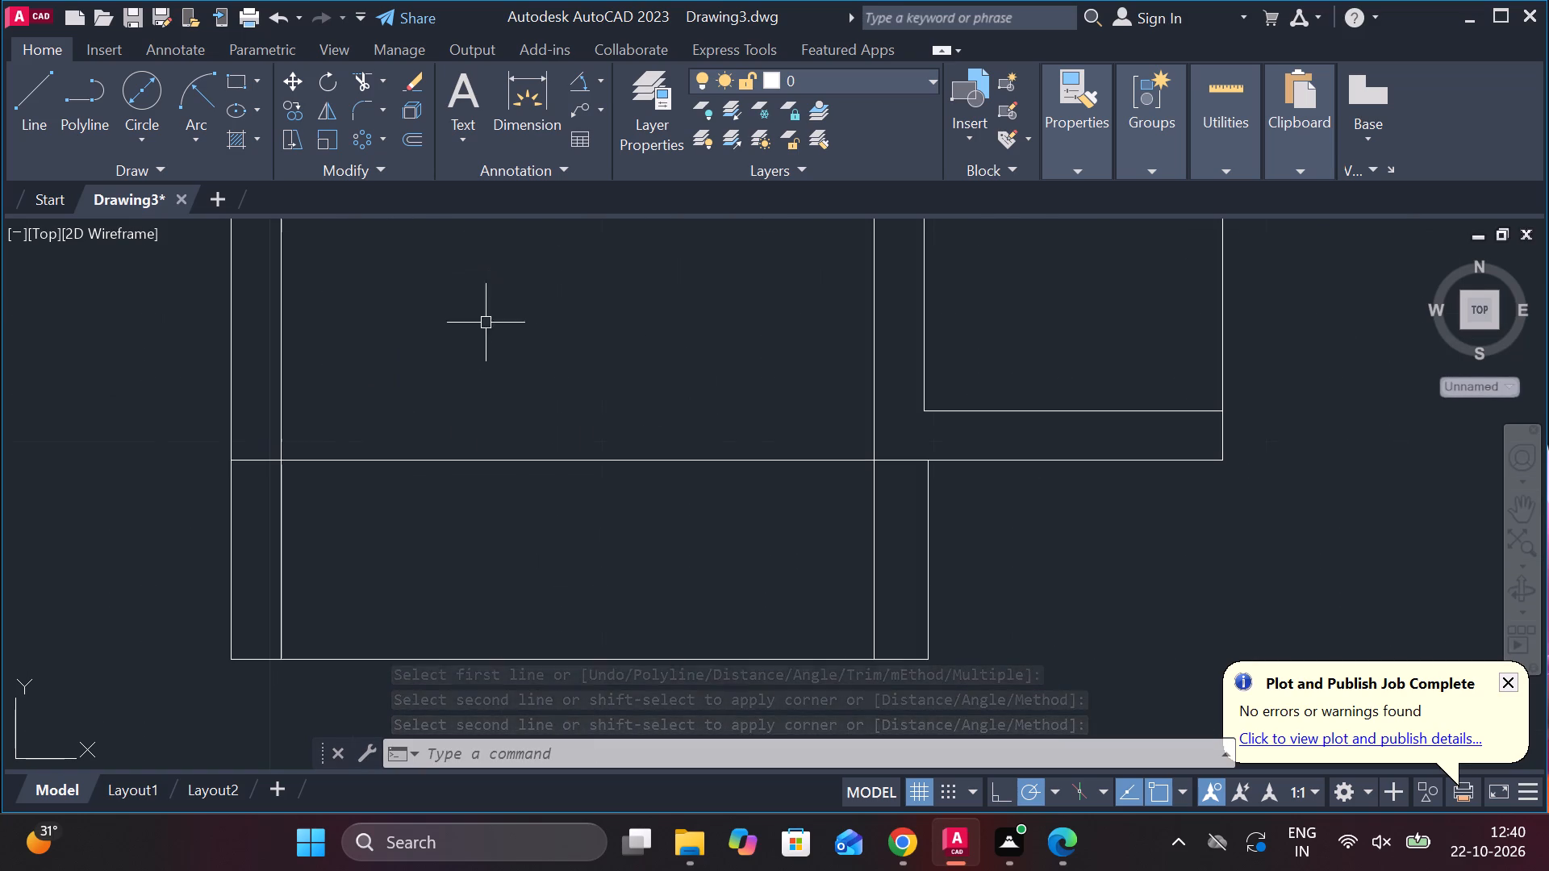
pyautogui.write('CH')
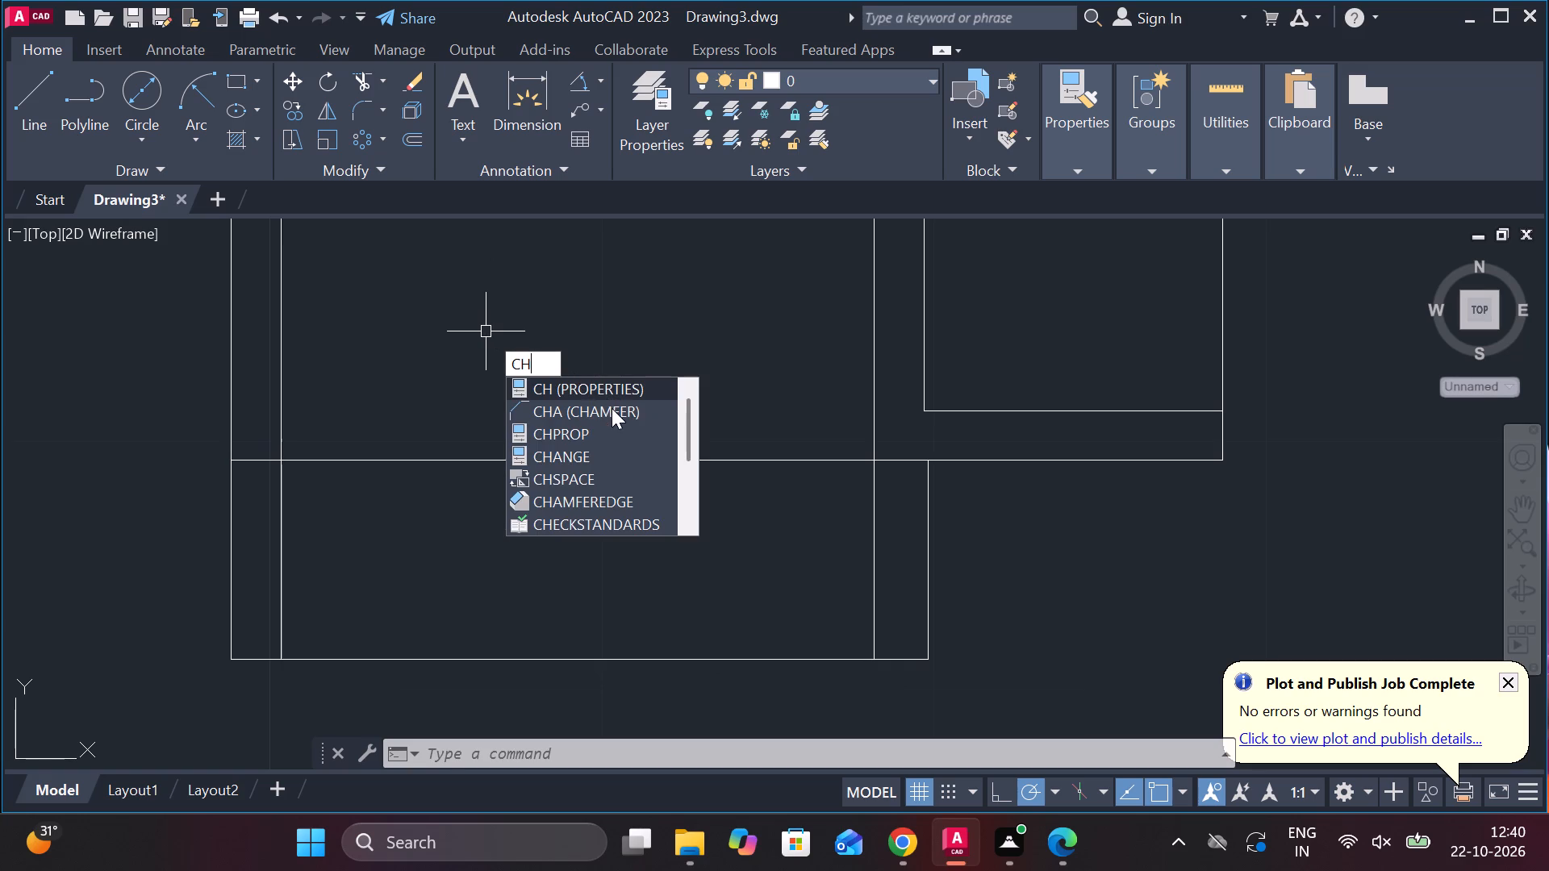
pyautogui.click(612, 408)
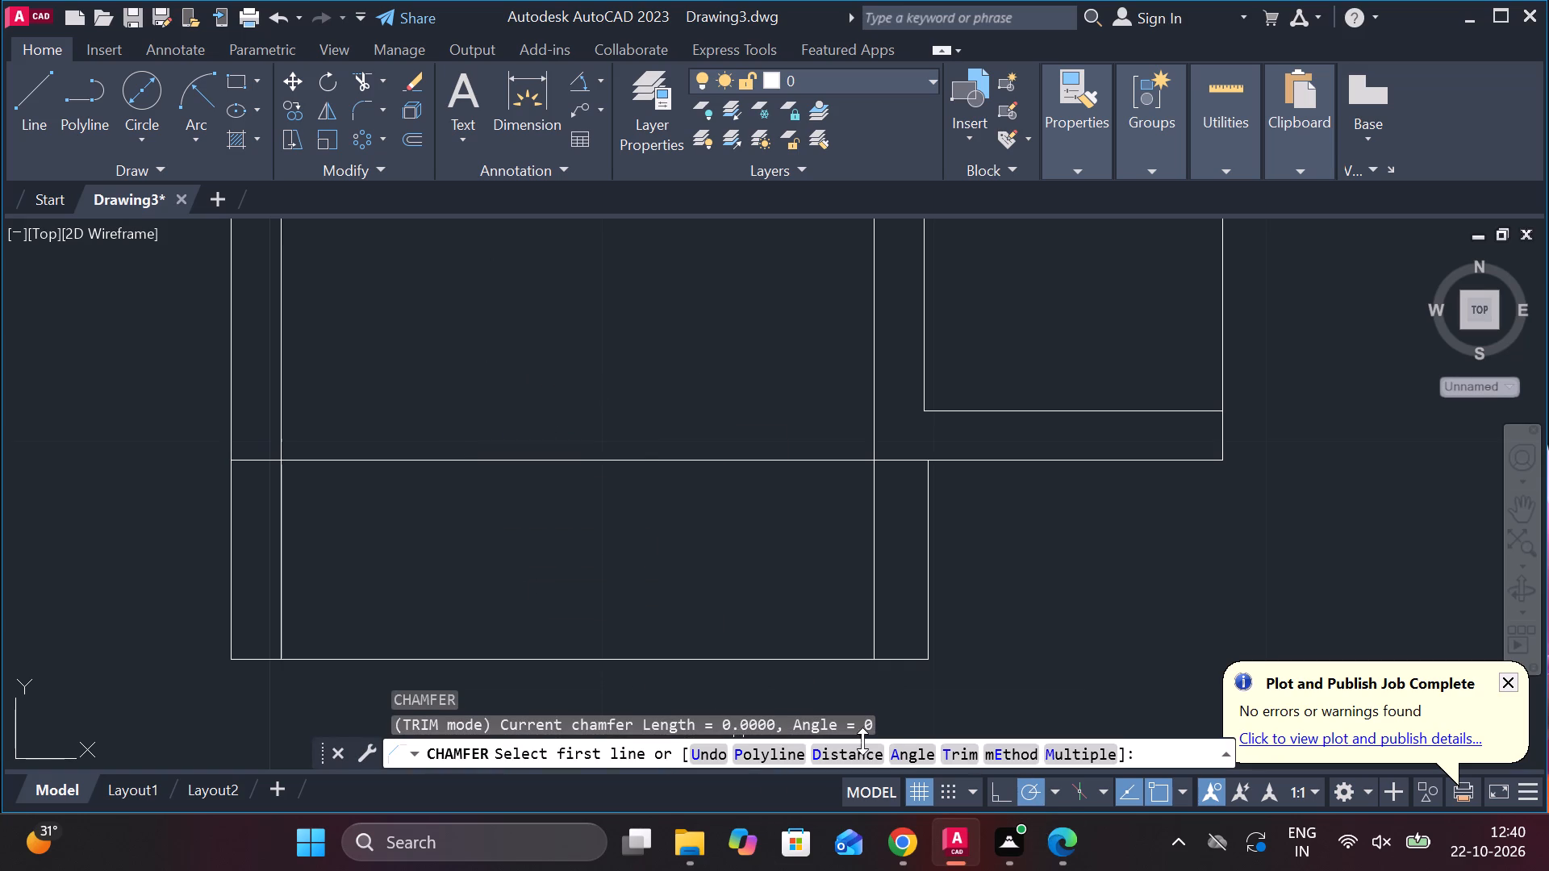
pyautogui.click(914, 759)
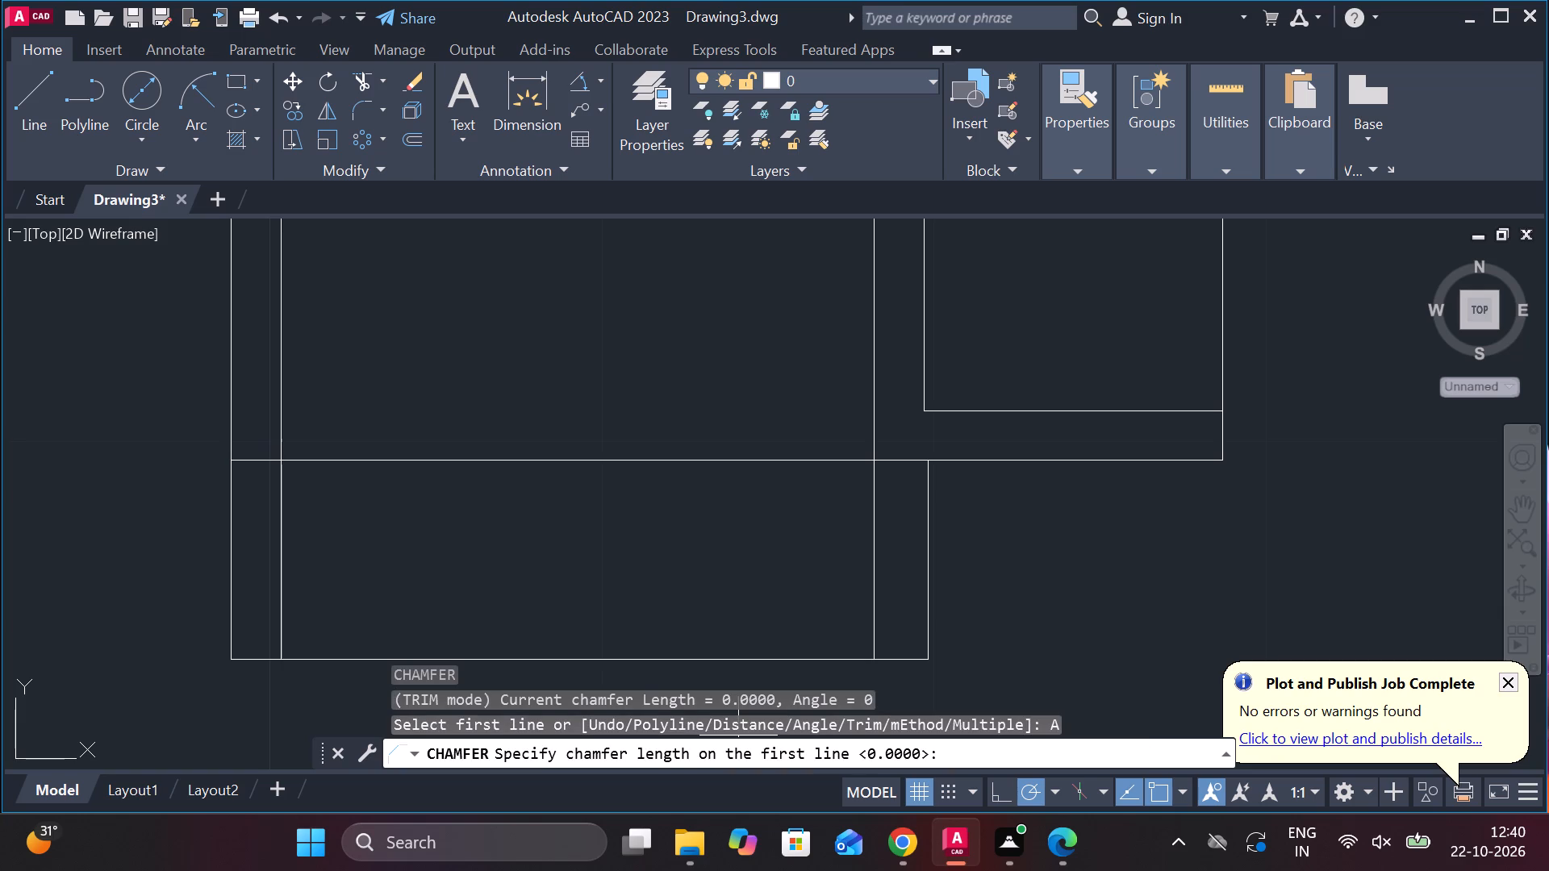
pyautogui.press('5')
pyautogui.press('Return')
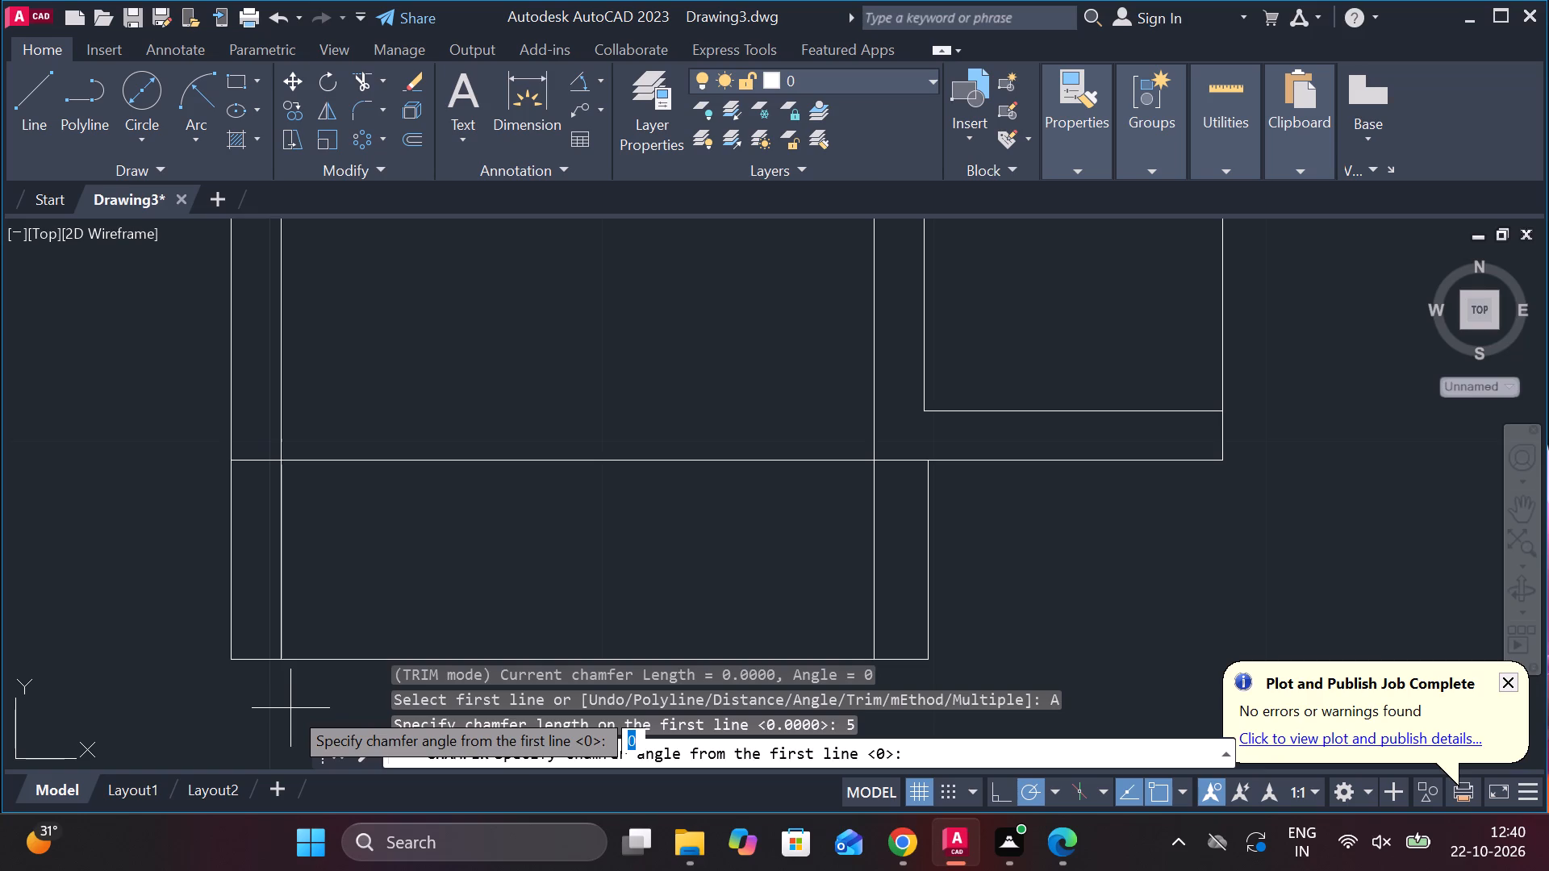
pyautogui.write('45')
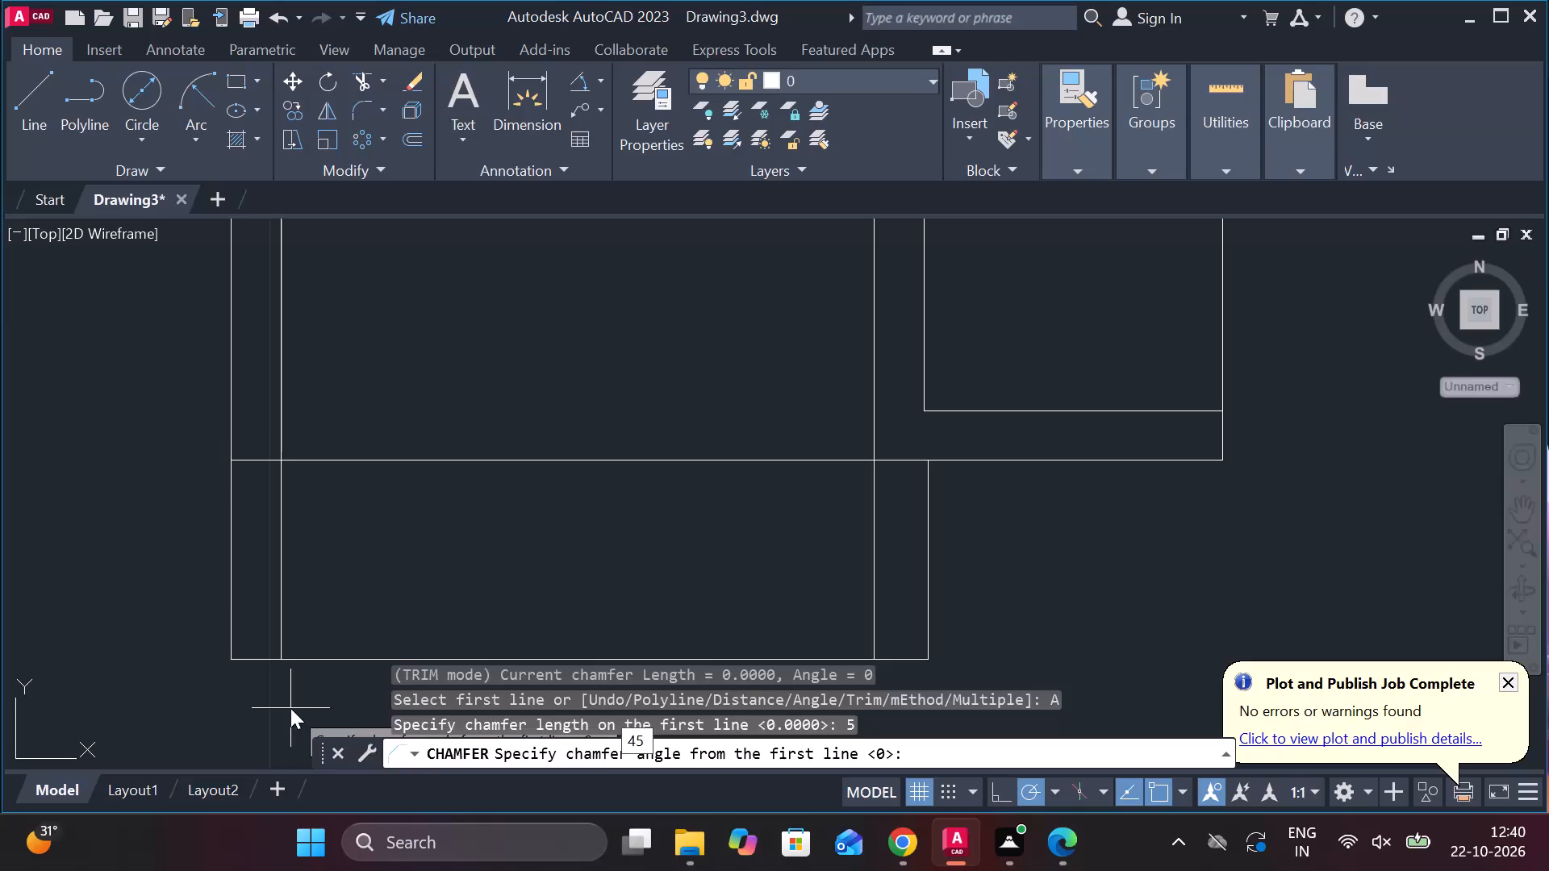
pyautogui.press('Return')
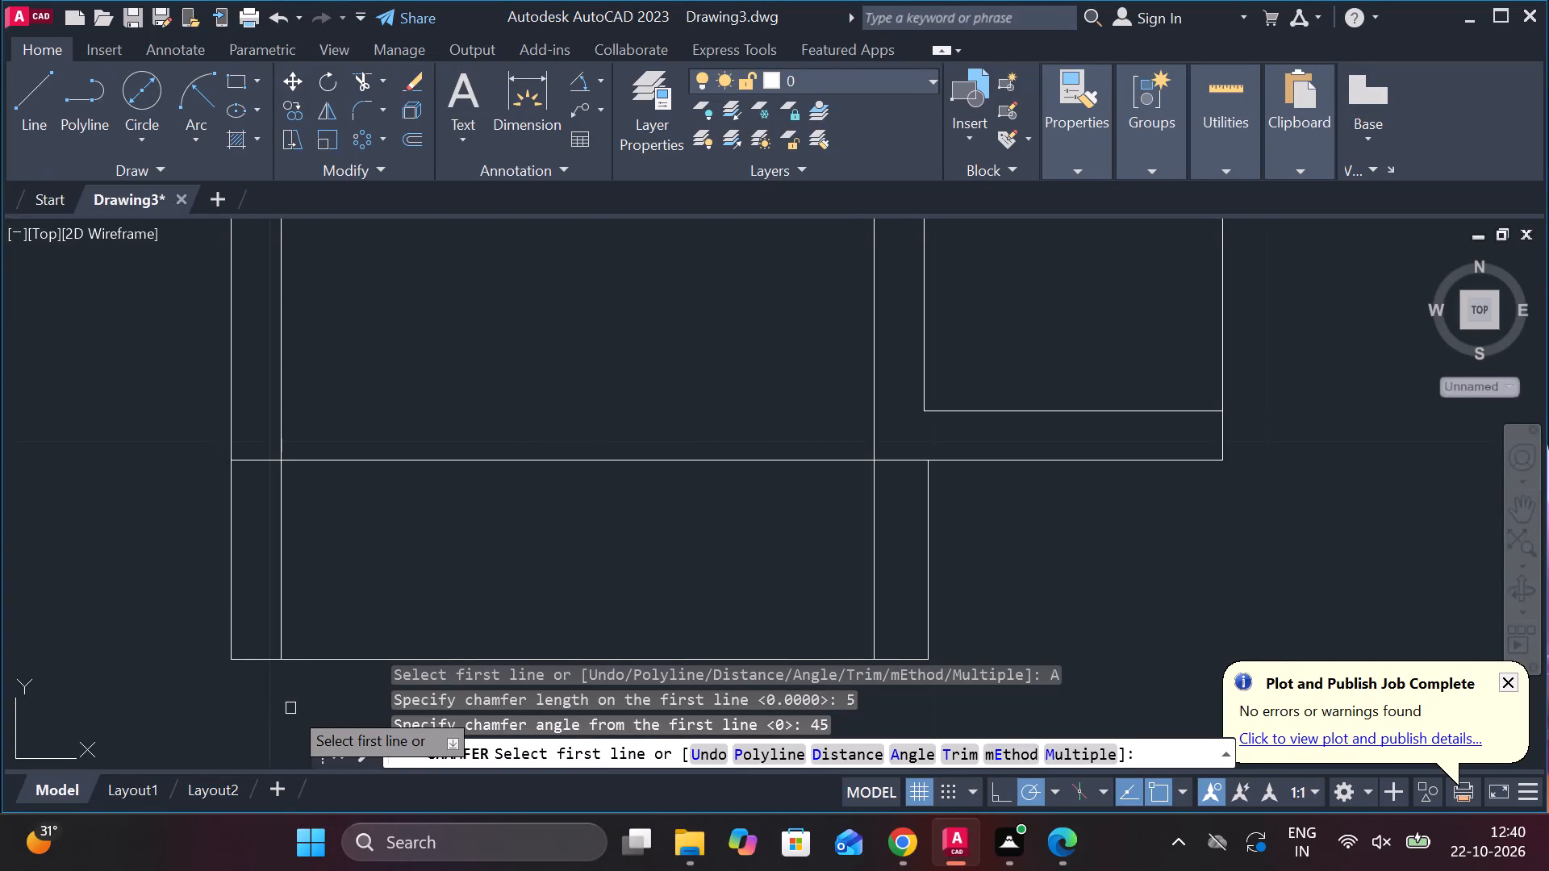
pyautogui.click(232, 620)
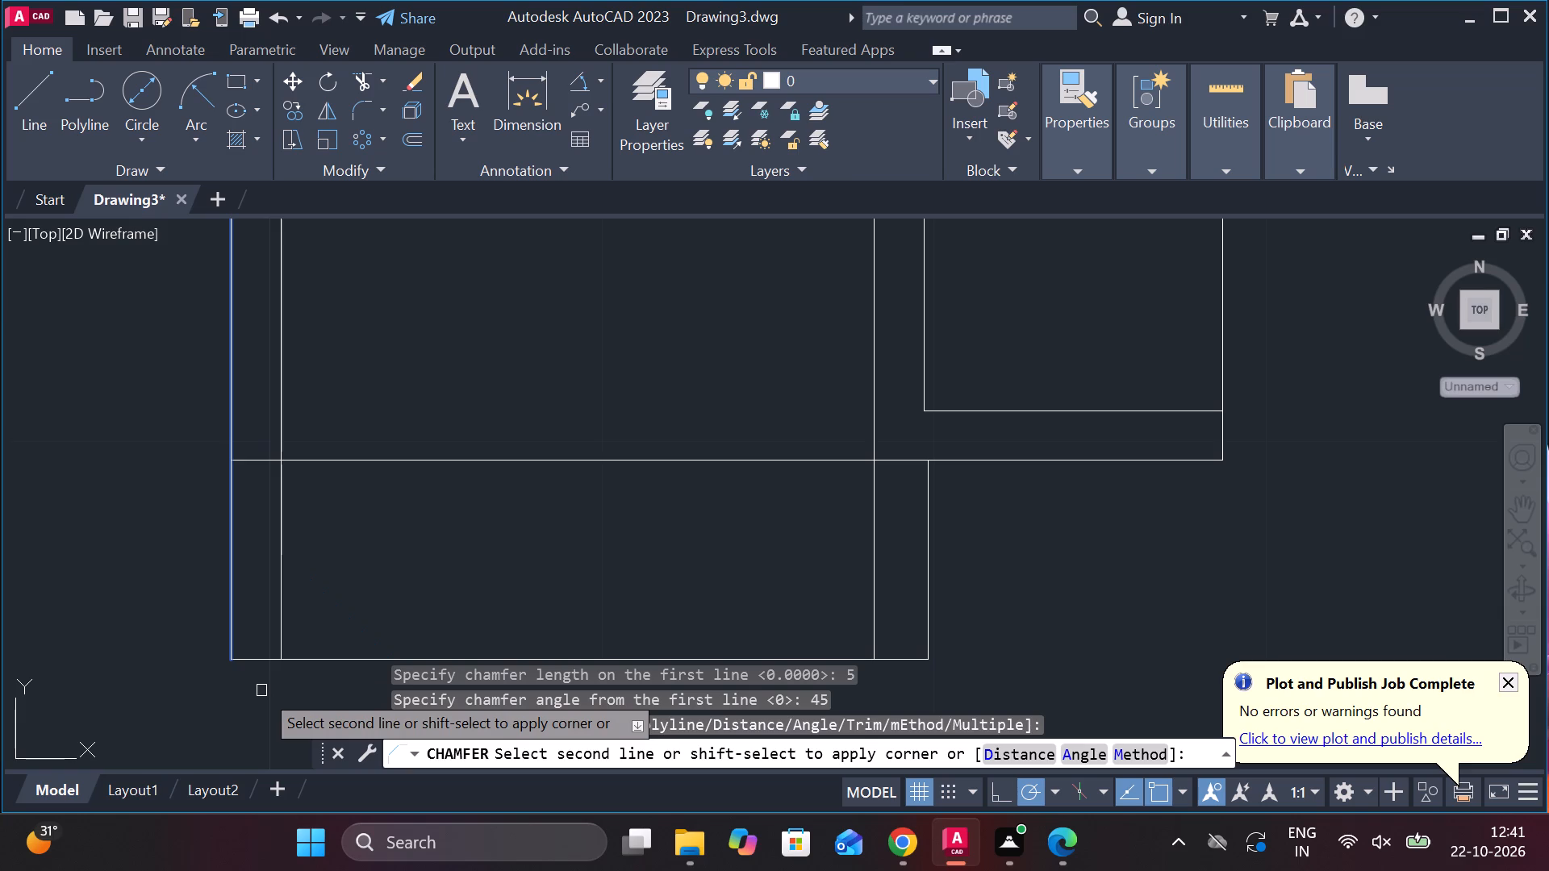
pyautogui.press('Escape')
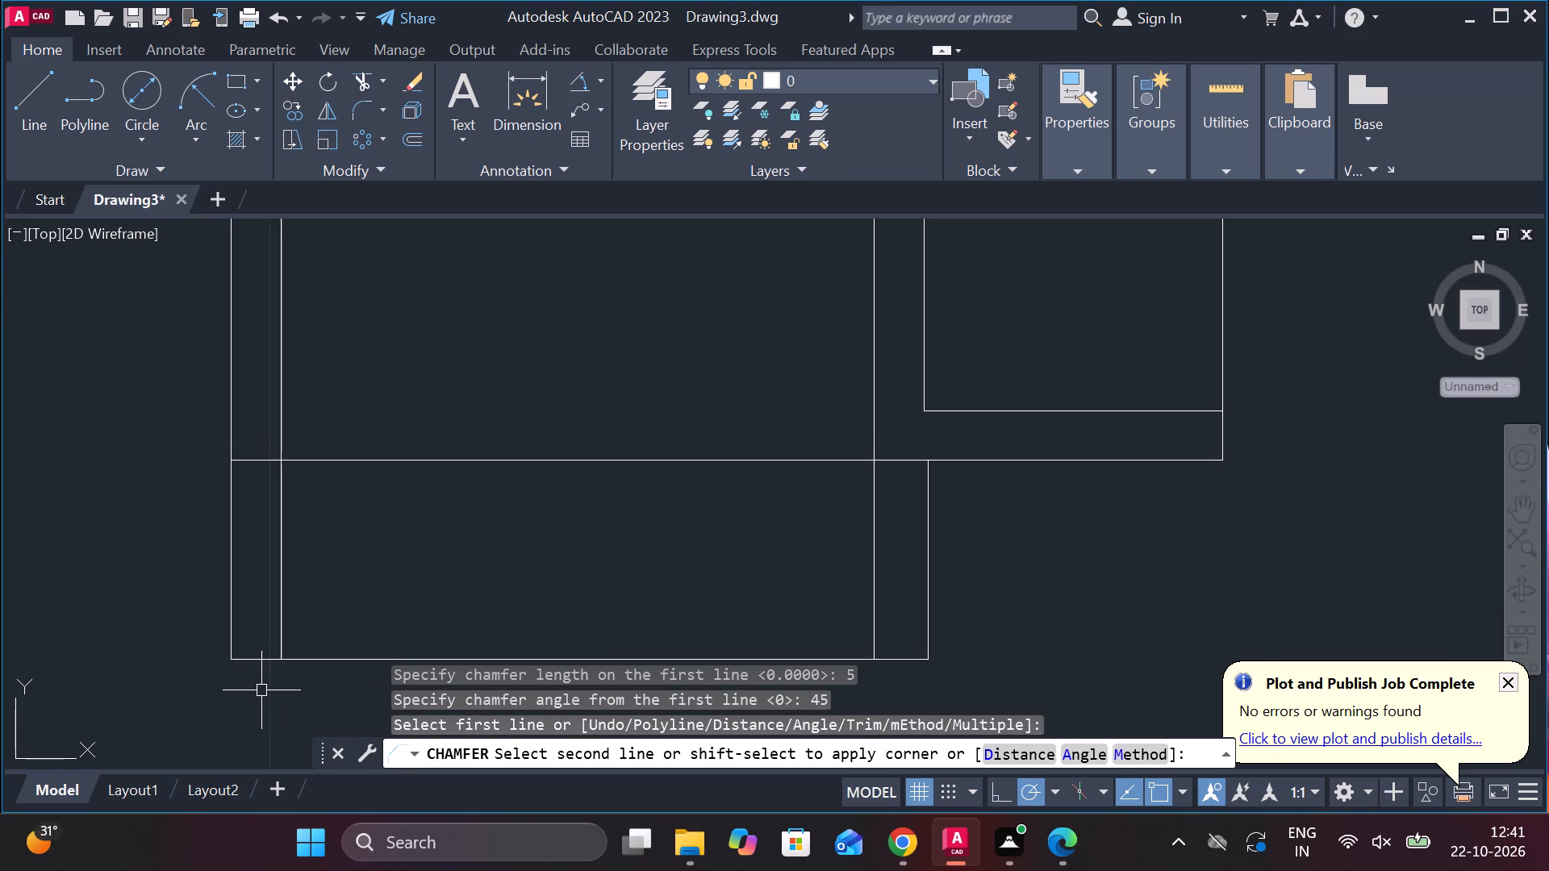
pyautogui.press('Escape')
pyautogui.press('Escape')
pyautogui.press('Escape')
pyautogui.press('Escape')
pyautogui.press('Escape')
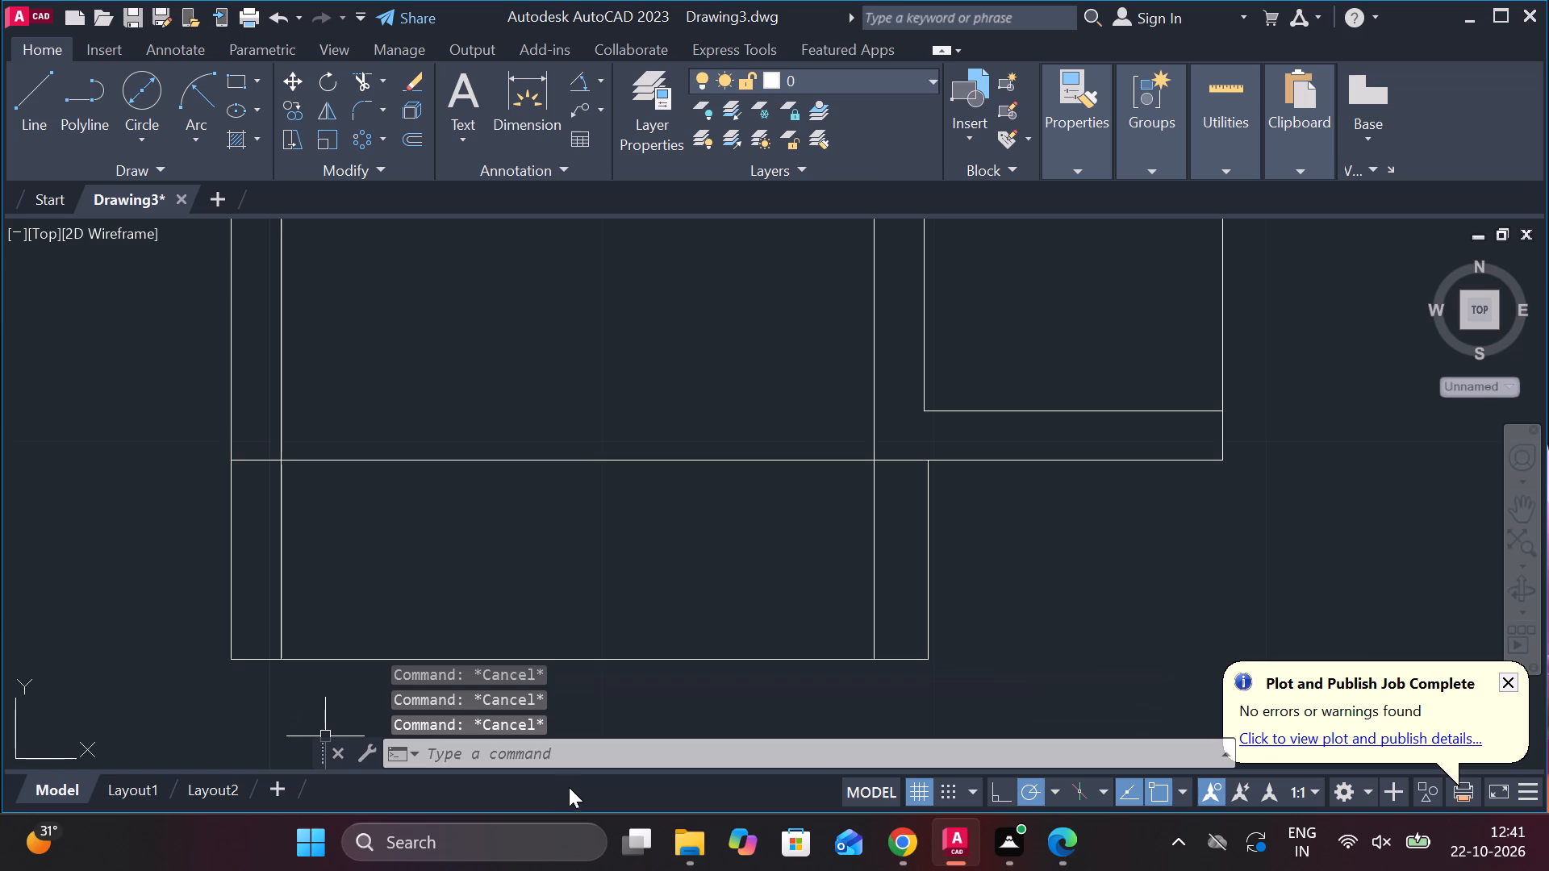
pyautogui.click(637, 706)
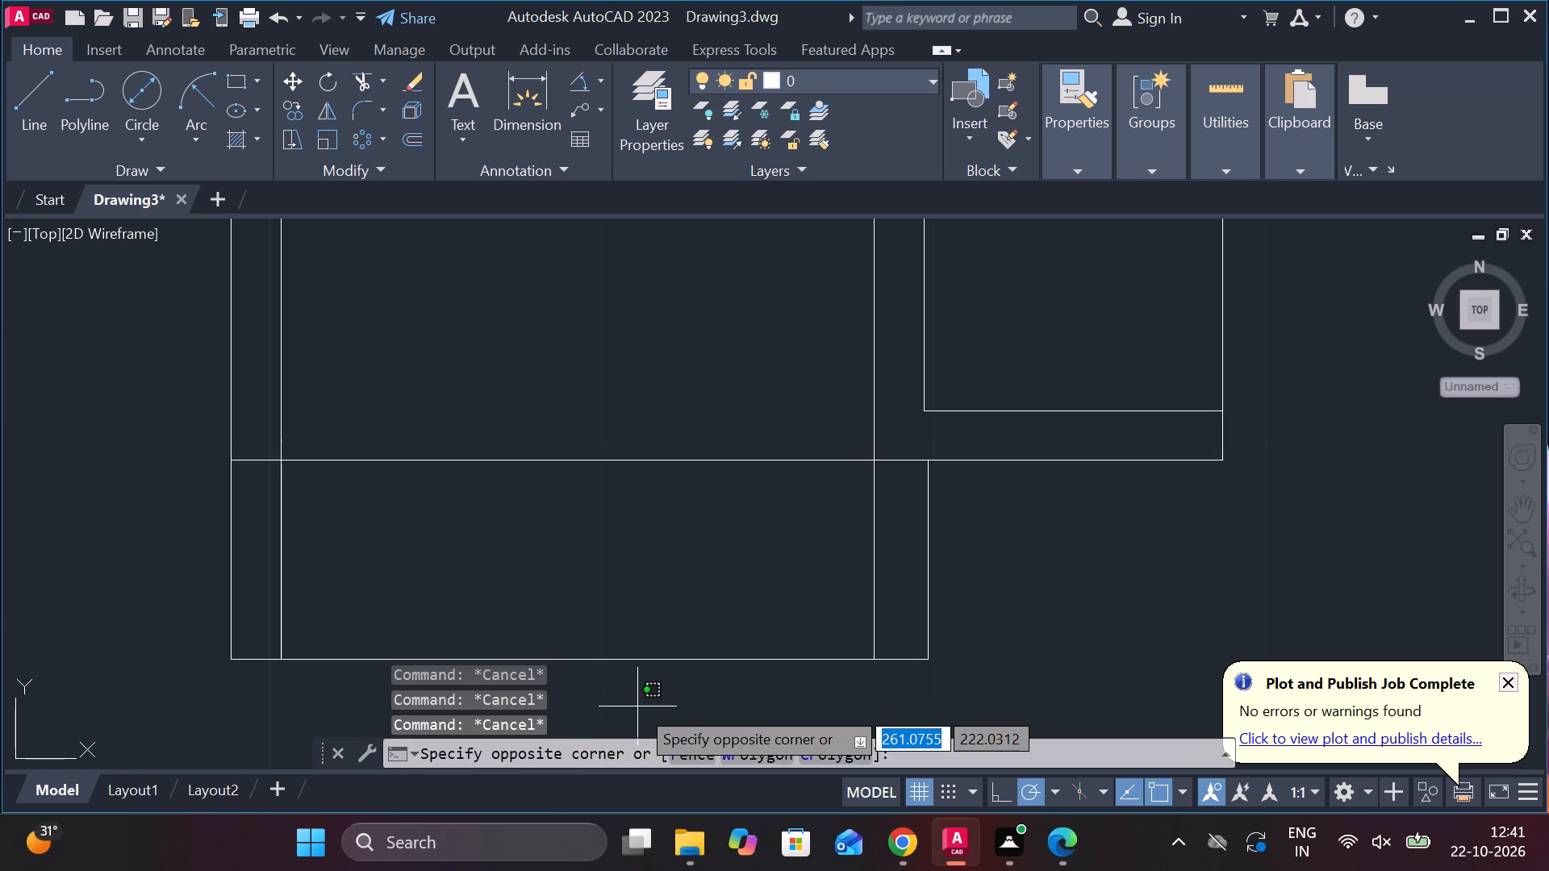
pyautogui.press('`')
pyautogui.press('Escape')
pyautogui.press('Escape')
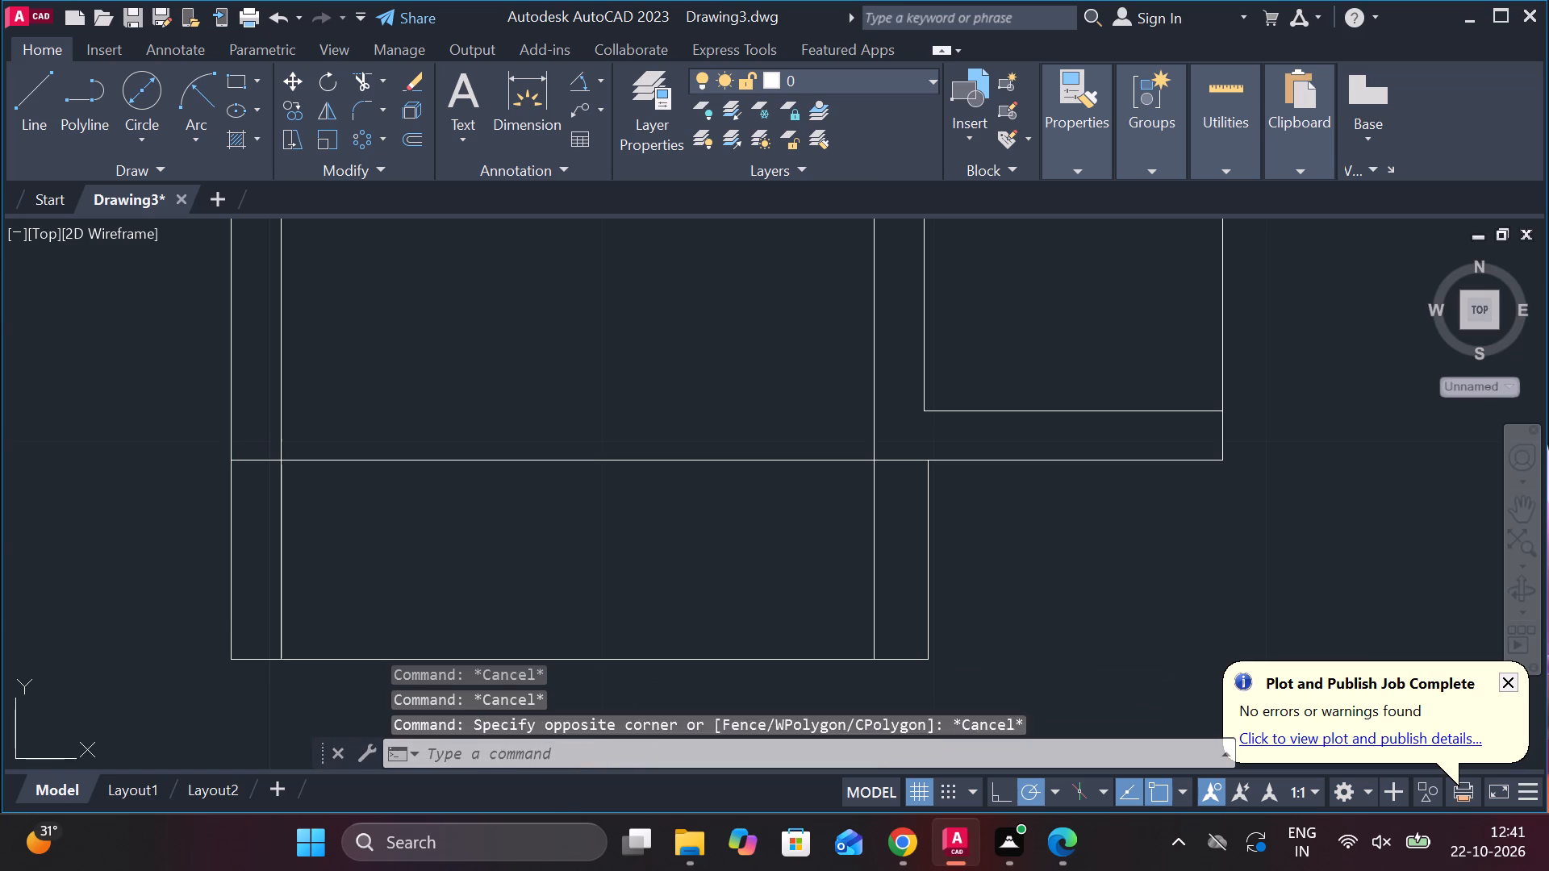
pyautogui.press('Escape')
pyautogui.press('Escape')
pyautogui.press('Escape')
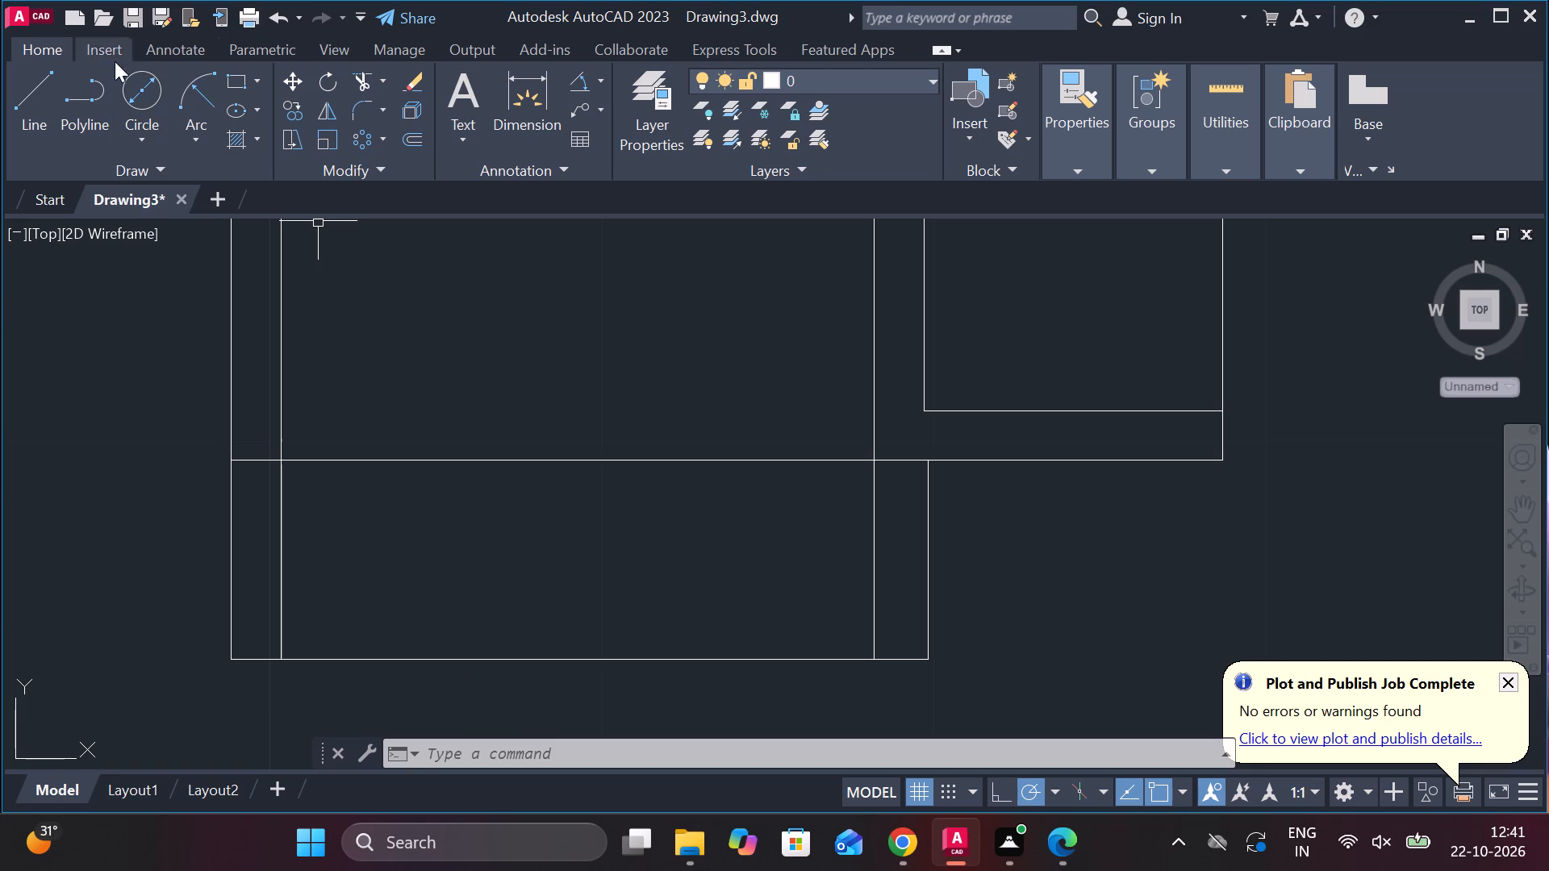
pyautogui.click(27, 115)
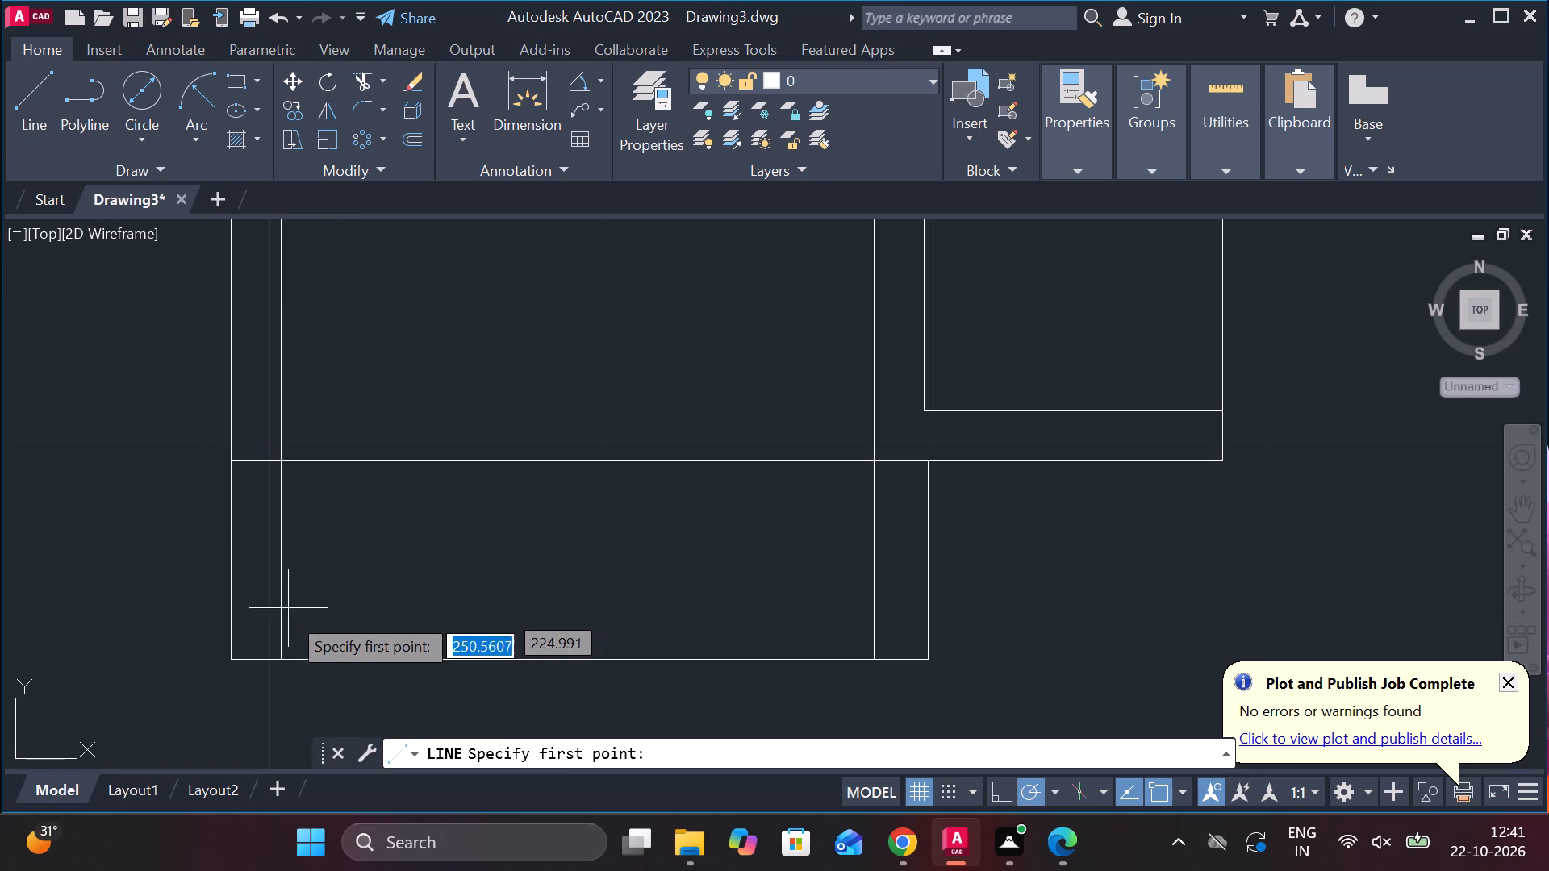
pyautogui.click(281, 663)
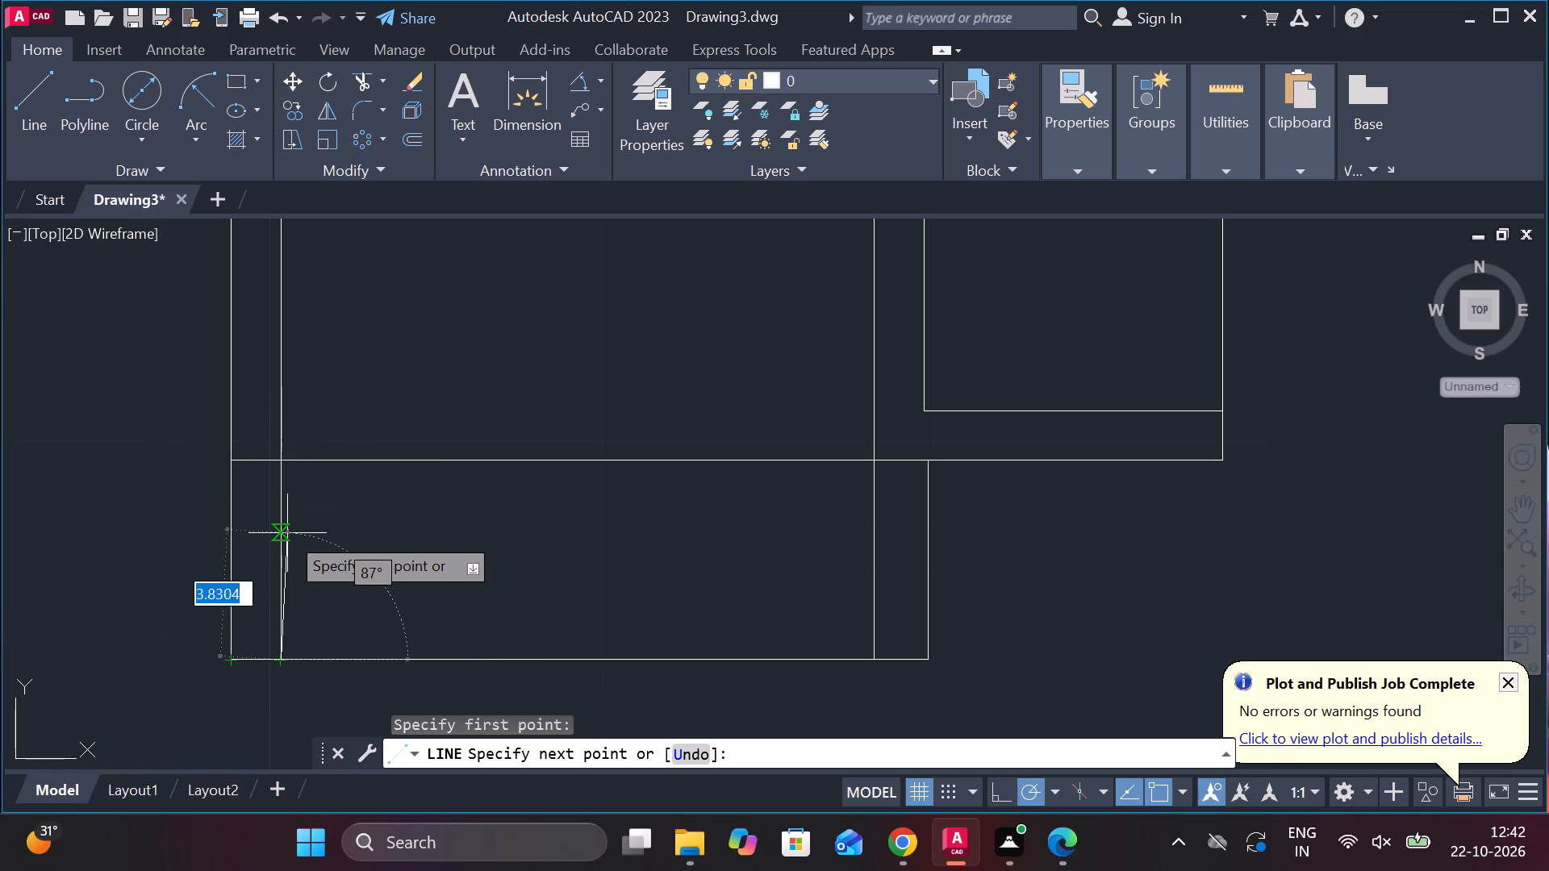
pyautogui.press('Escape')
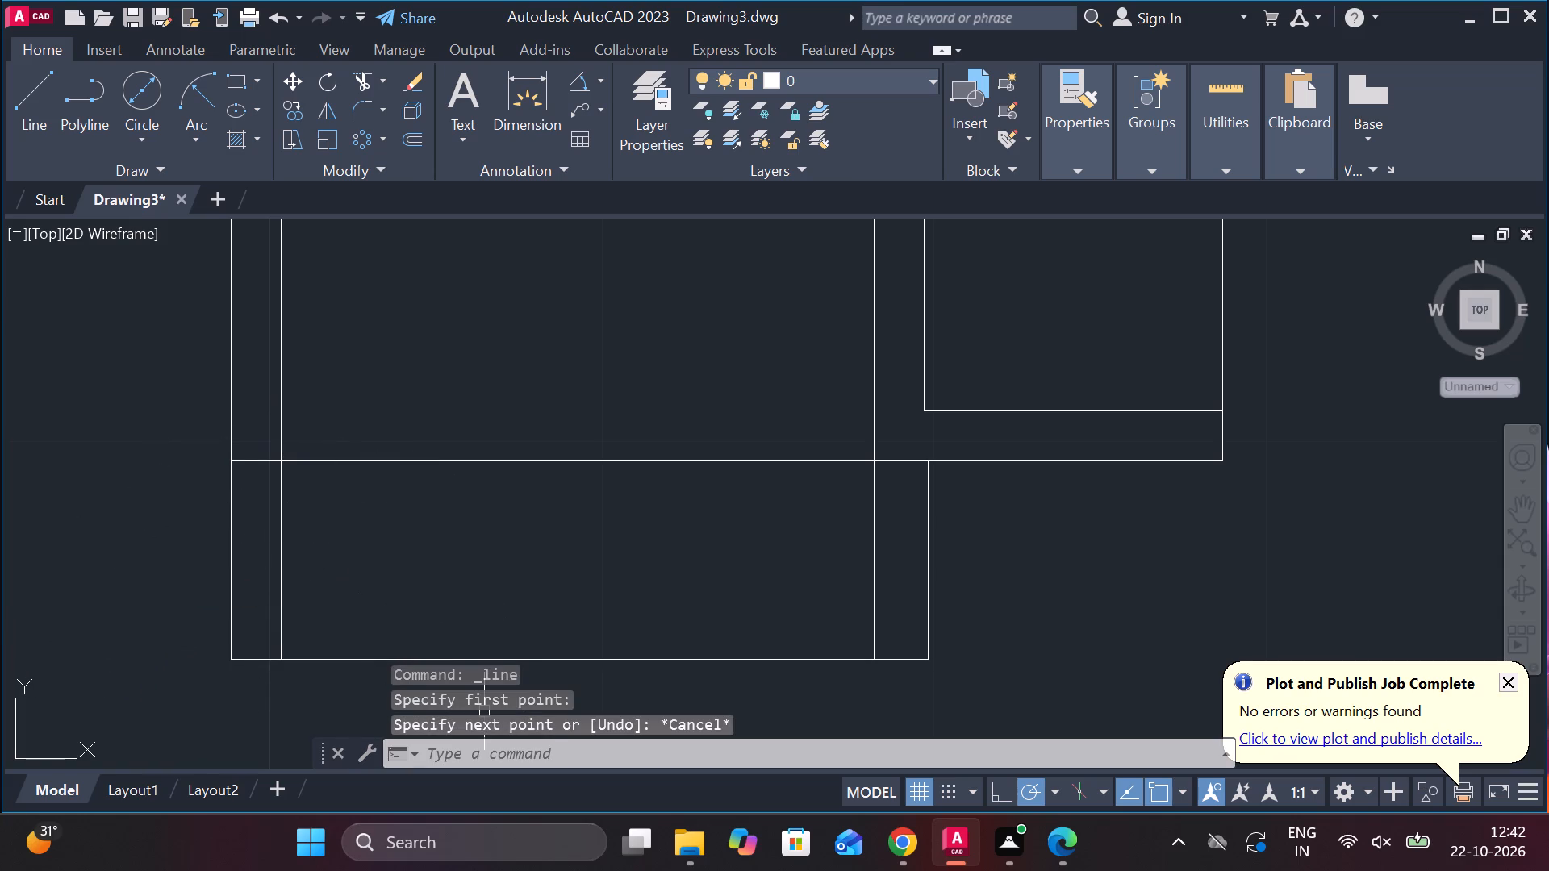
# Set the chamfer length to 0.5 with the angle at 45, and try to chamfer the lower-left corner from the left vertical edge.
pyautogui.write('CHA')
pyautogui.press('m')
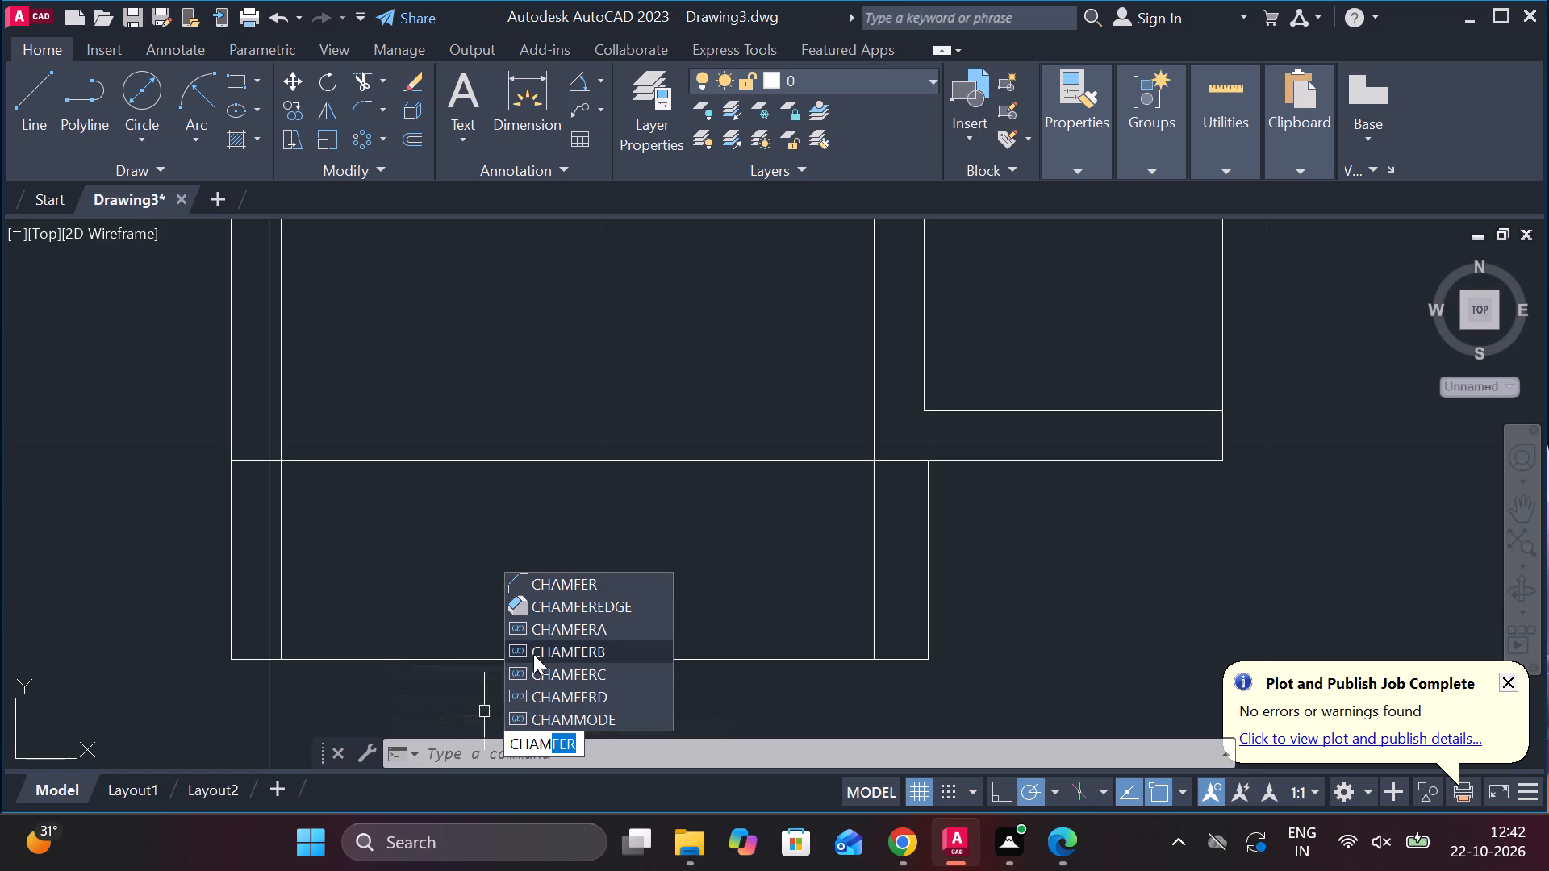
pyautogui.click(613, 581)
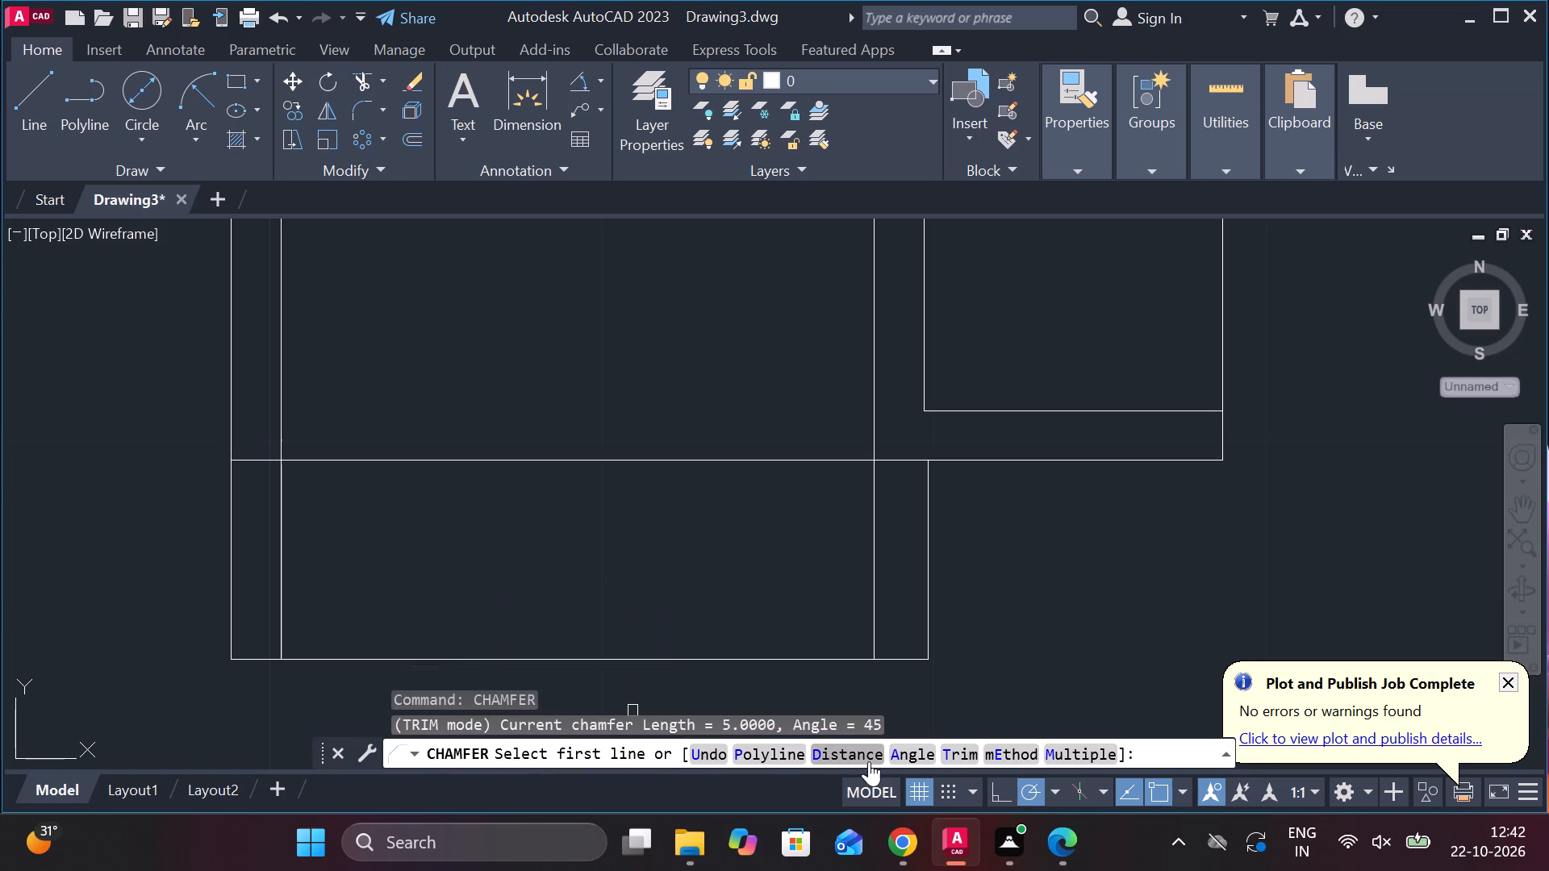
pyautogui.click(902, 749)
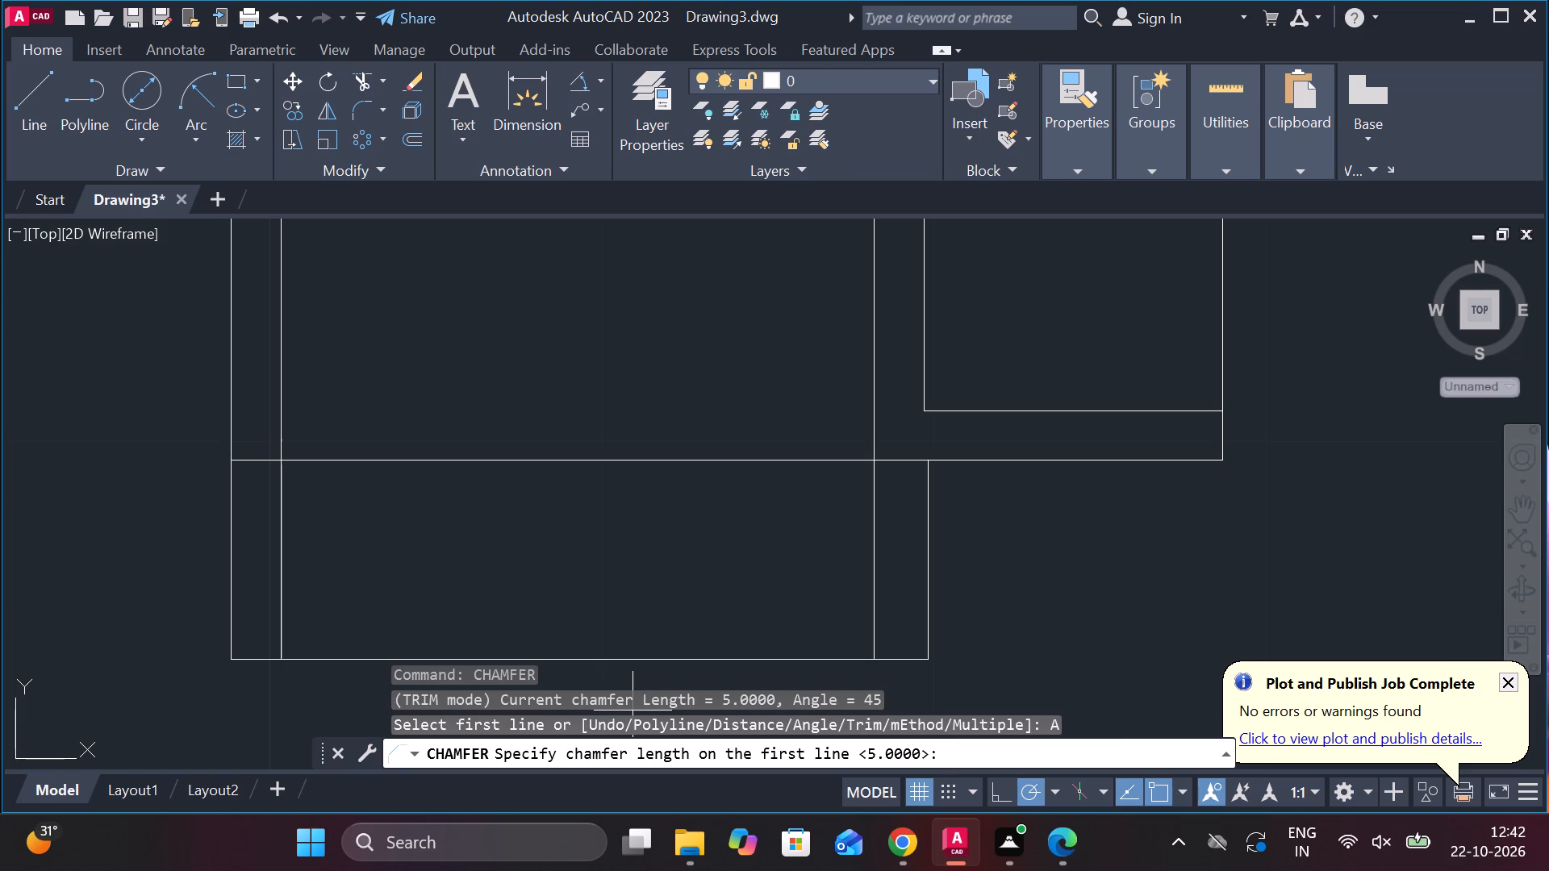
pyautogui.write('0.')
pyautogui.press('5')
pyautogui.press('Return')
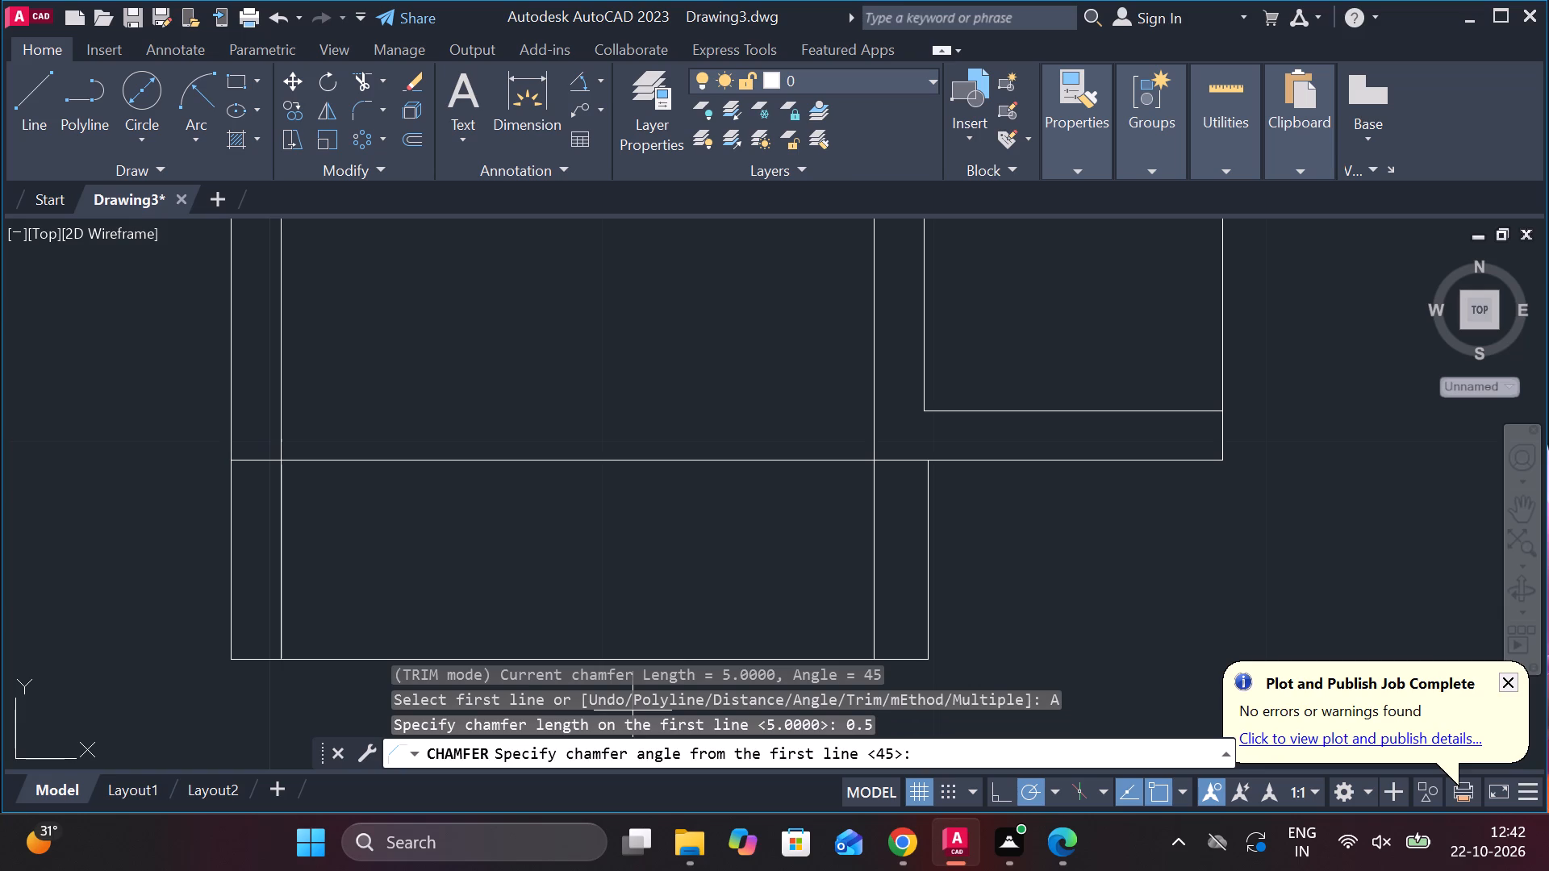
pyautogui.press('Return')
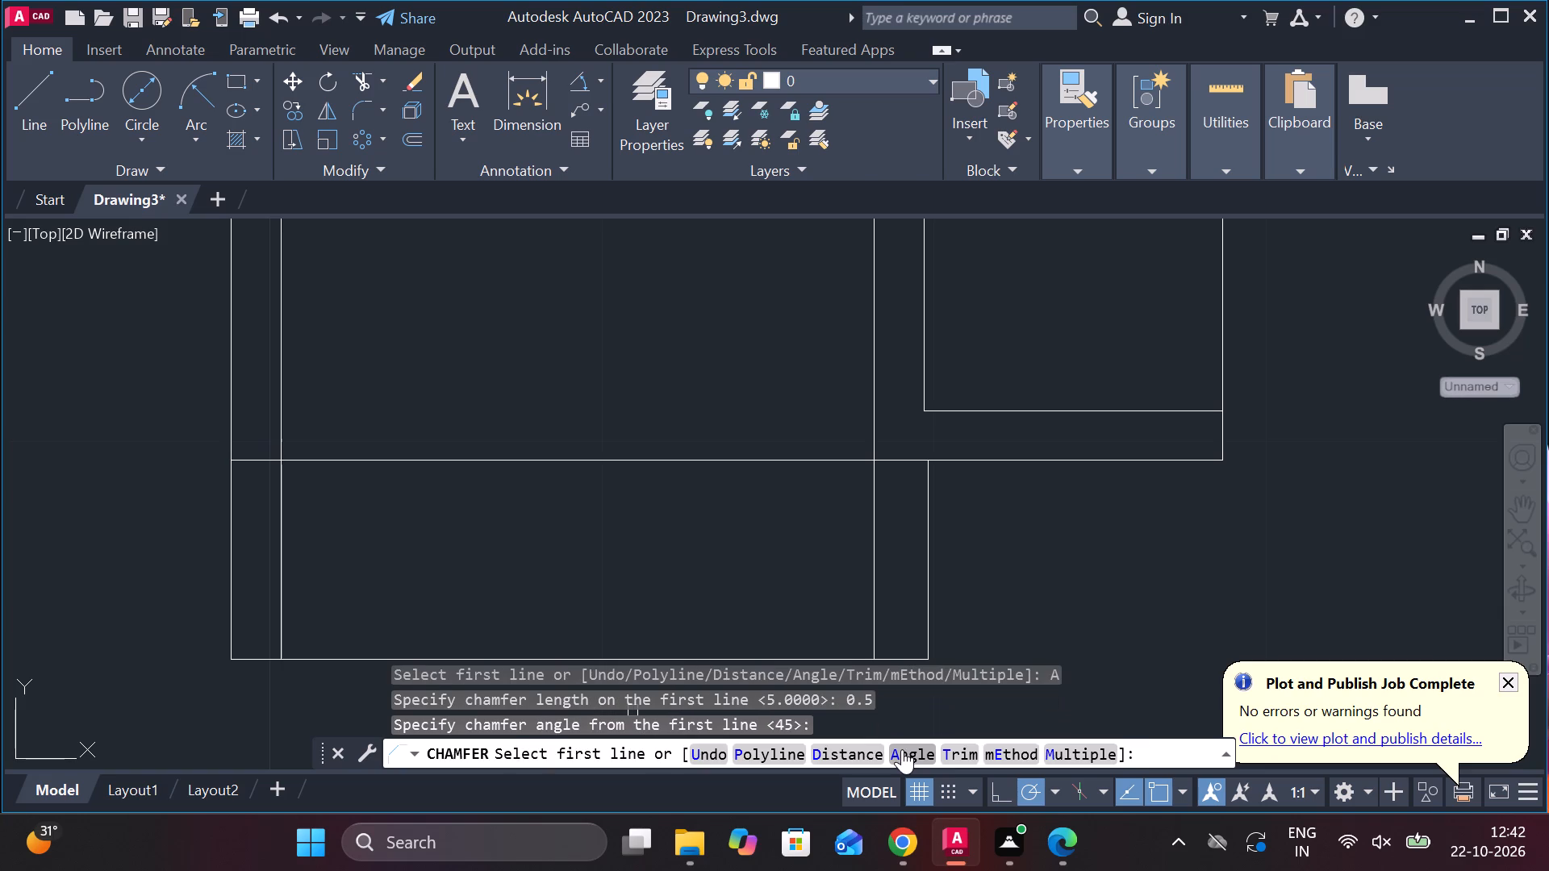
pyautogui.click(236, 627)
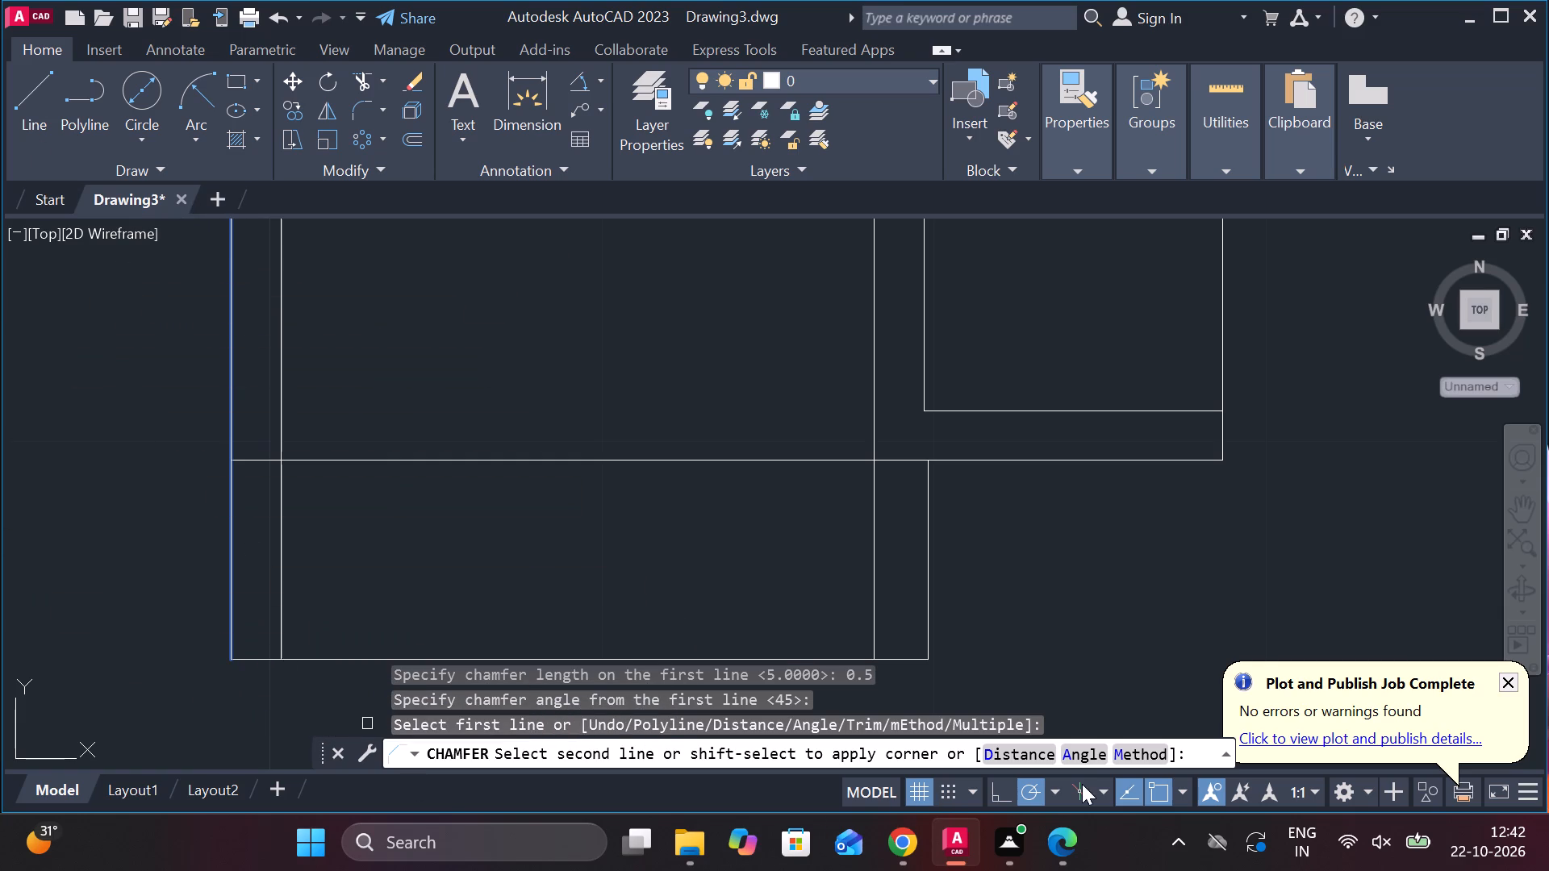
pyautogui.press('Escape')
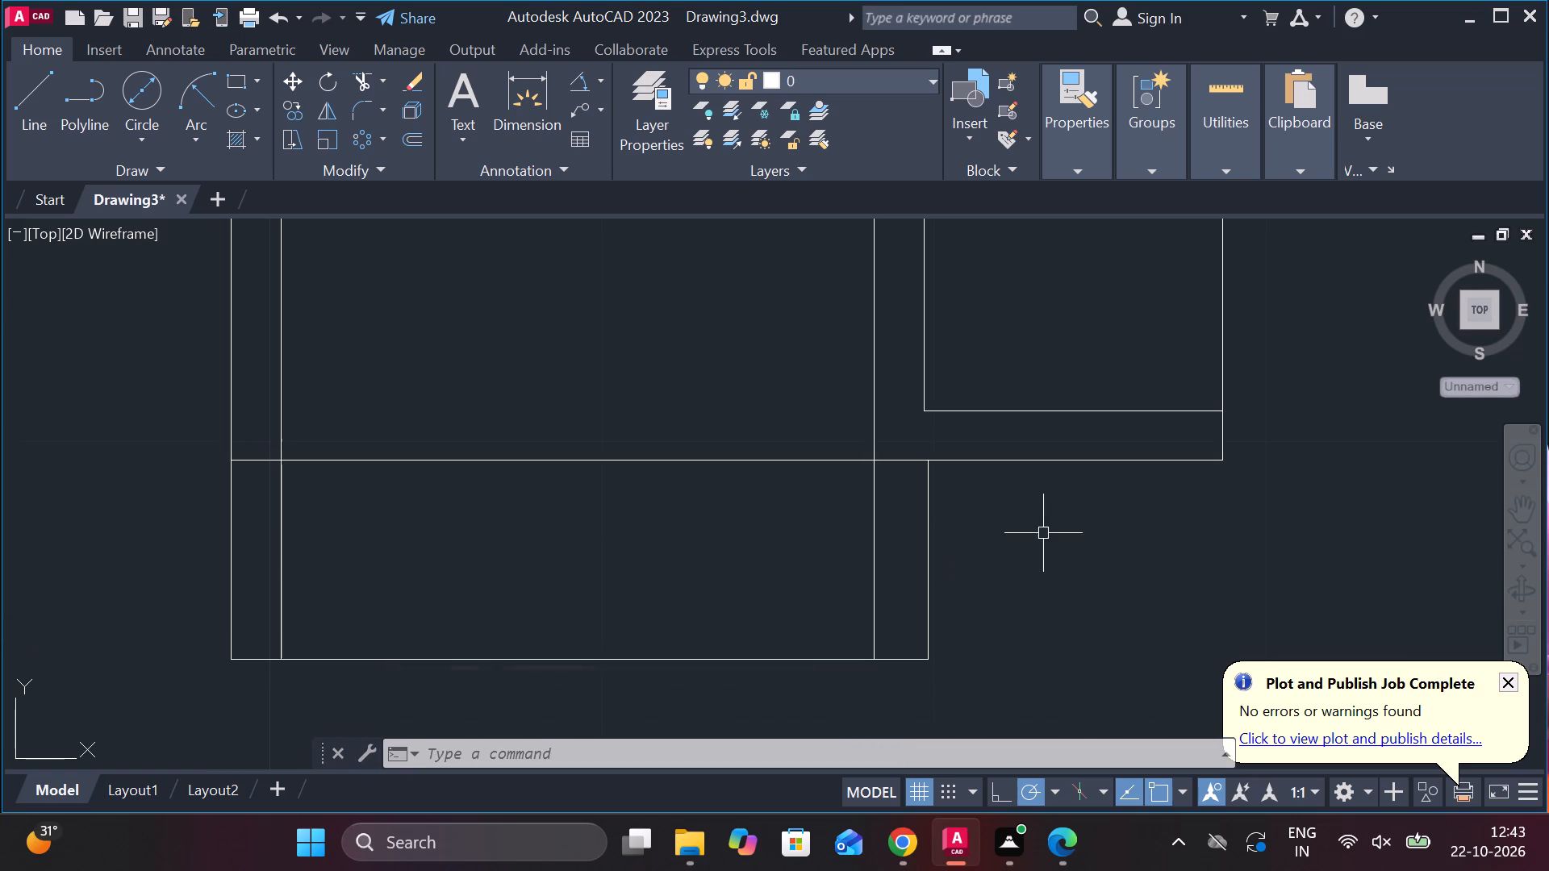
# Start a line at the lower end of the inner left vertical line, try a segment at 5°, and undo that segment.
pyautogui.scroll(-4, 1011, 533)
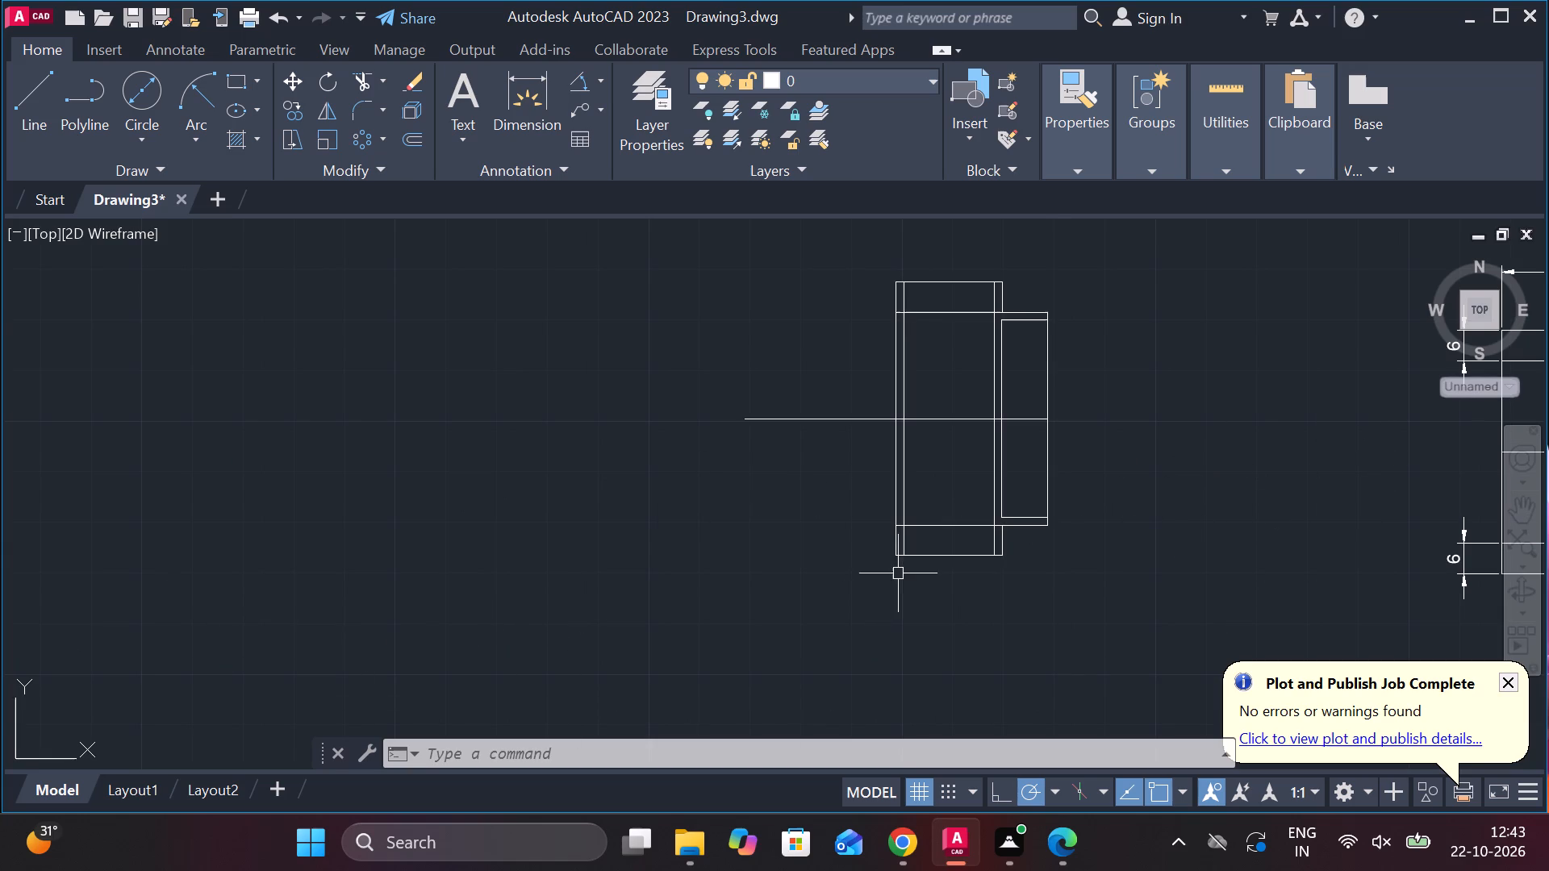
pyautogui.scroll(4, 904, 569)
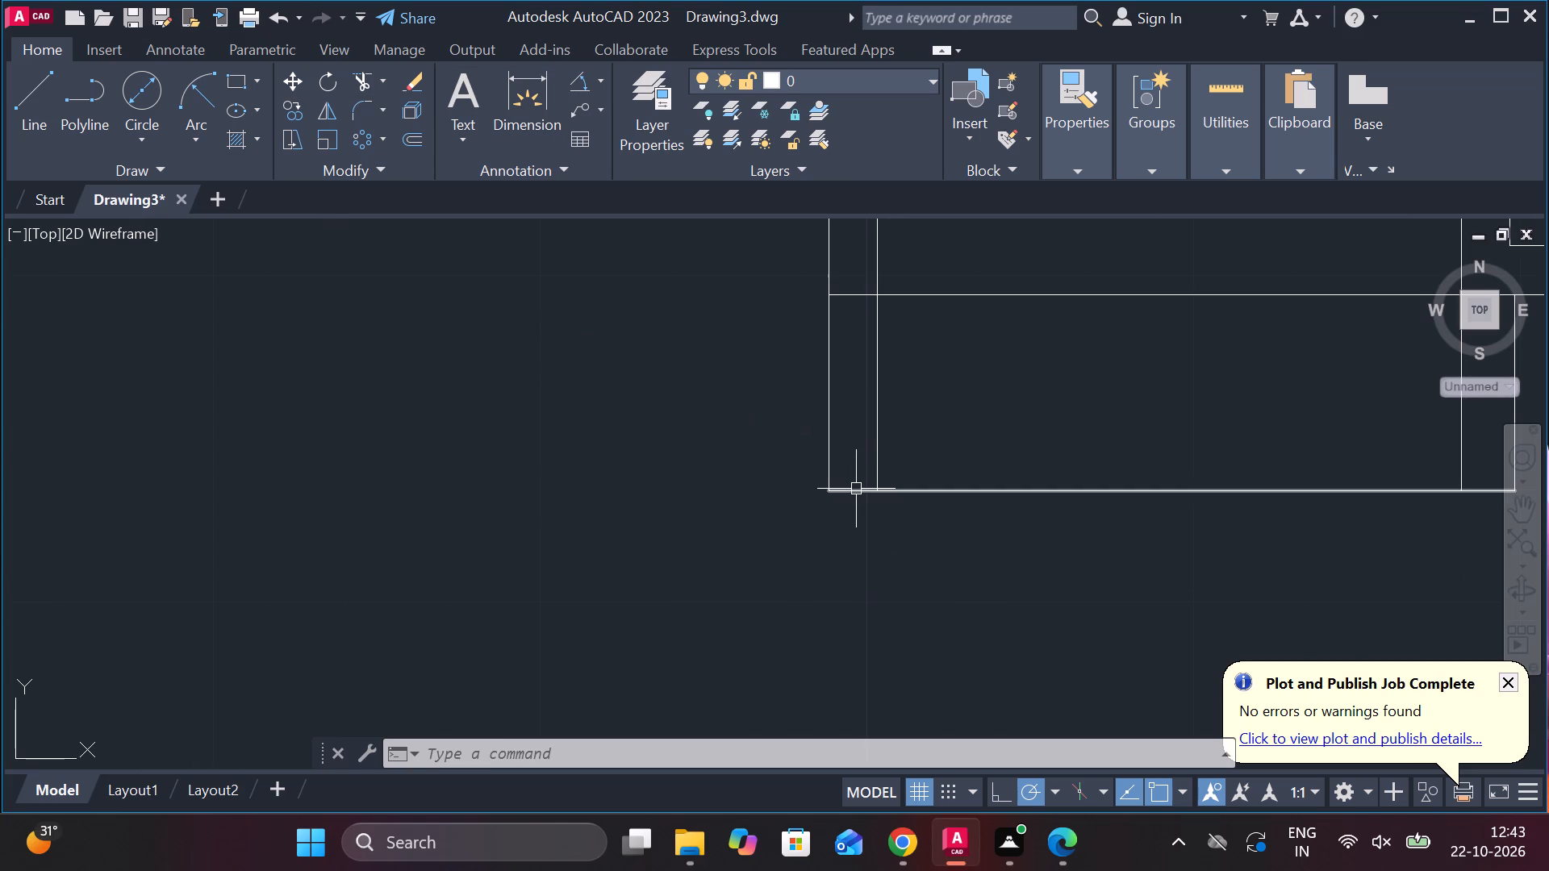
pyautogui.press('Escape')
pyautogui.press('l')
pyautogui.hotkey('shift', 'Return')
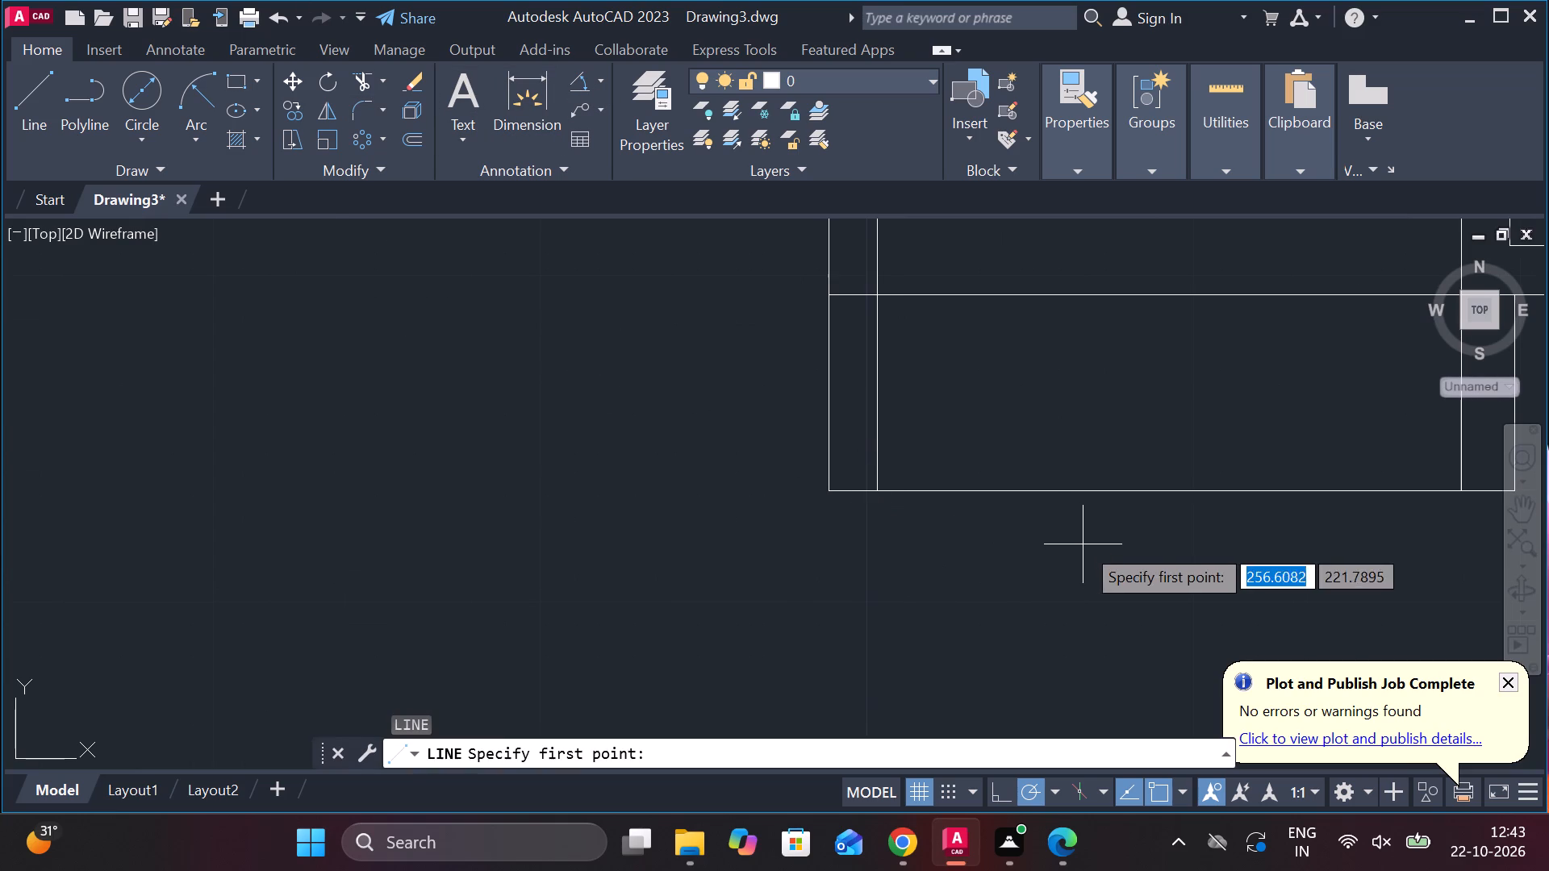
pyautogui.click(880, 493)
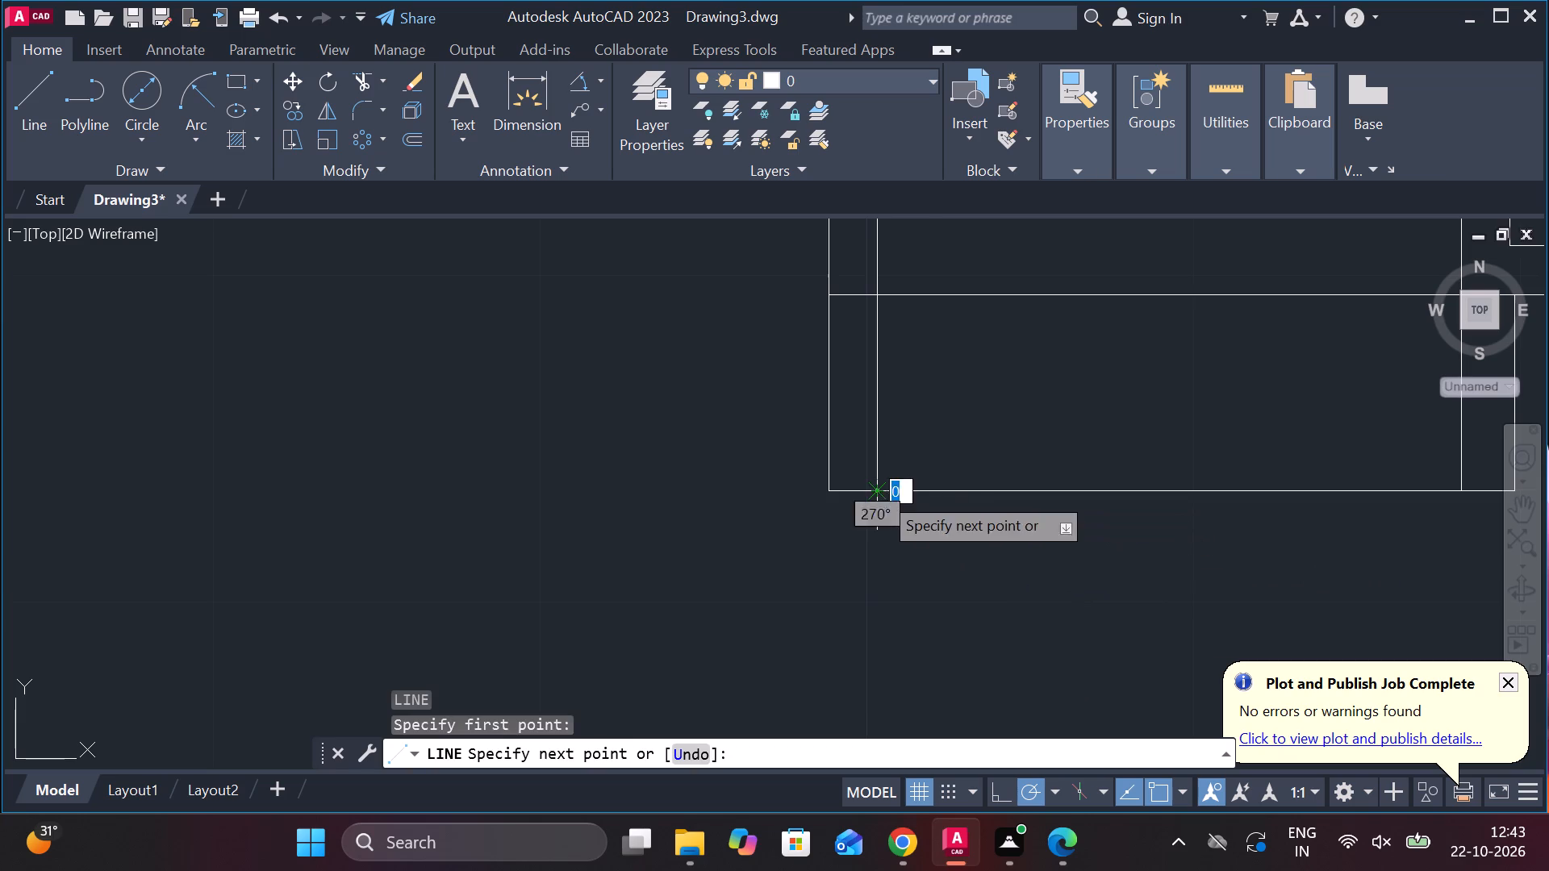
pyautogui.press('Tab')
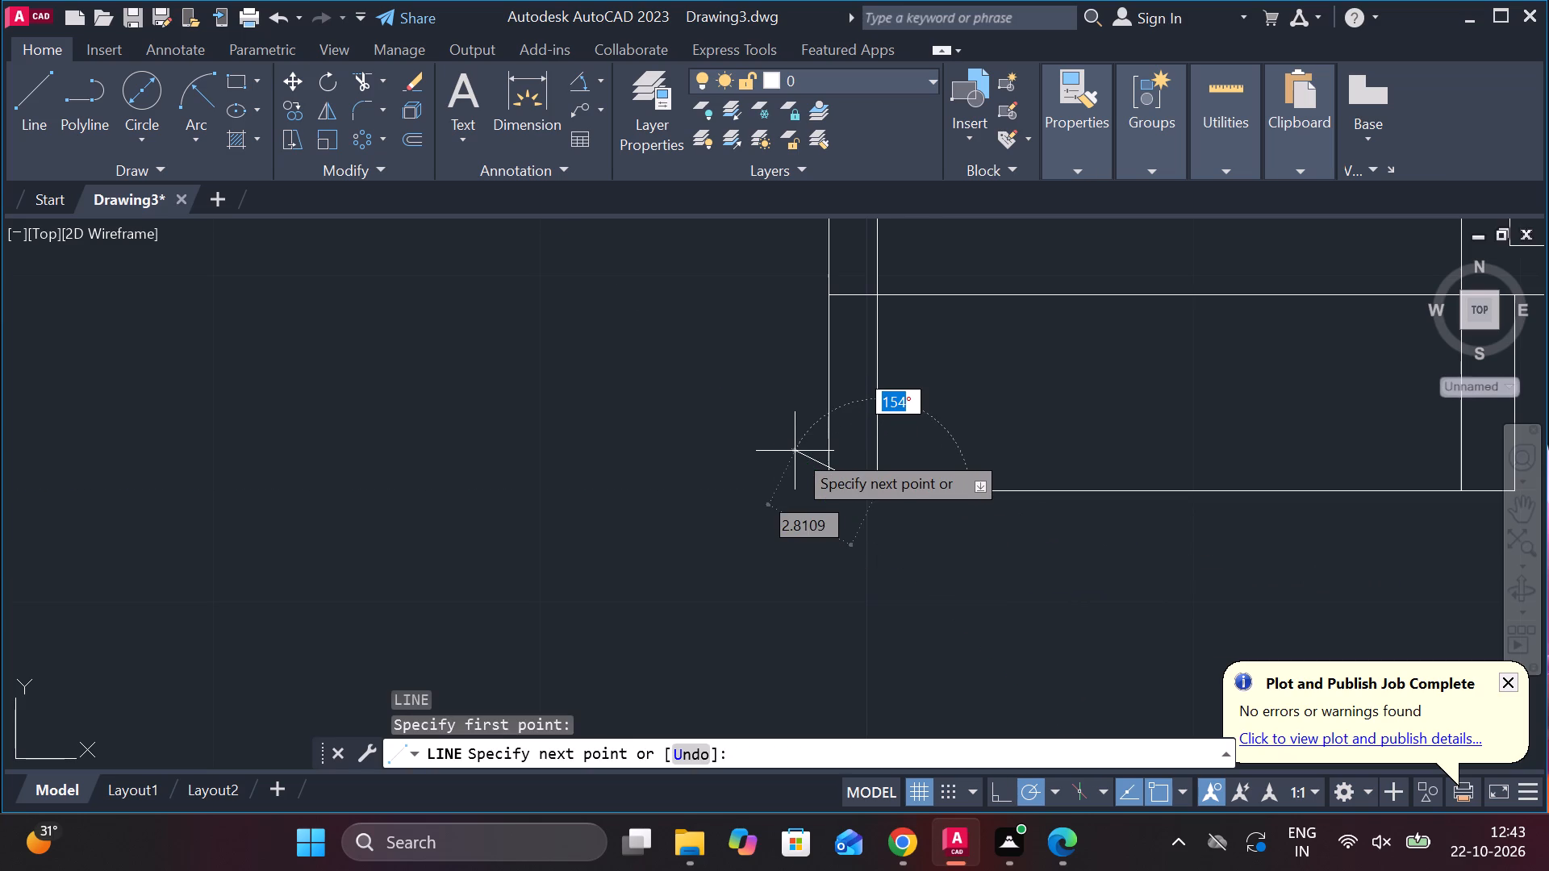
pyautogui.press('5')
pyautogui.press('Return')
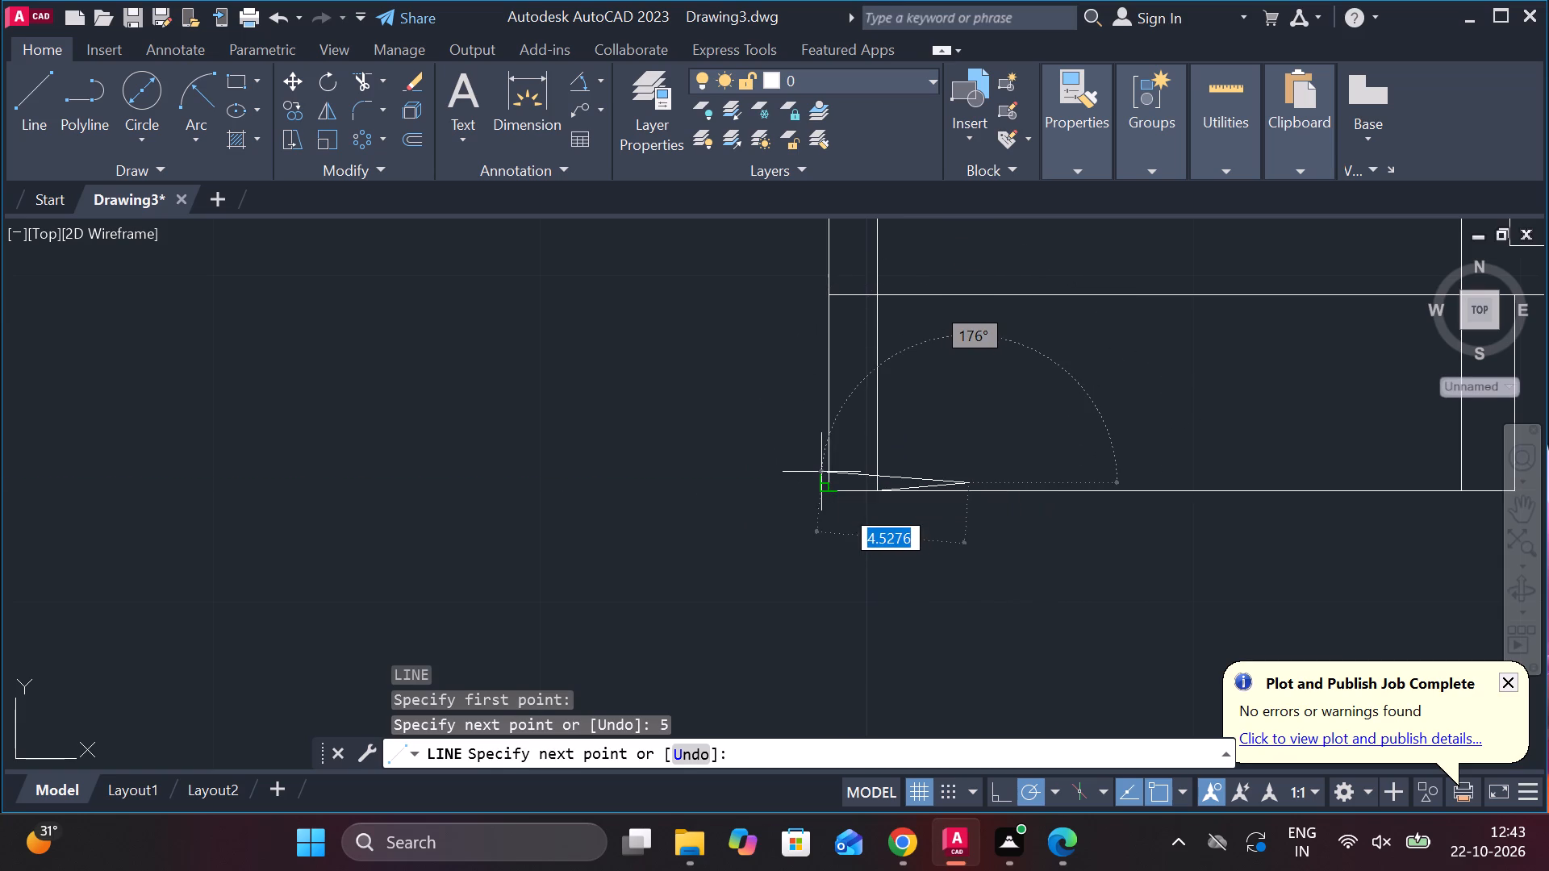
pyautogui.hotkey('ctrl', 'z')
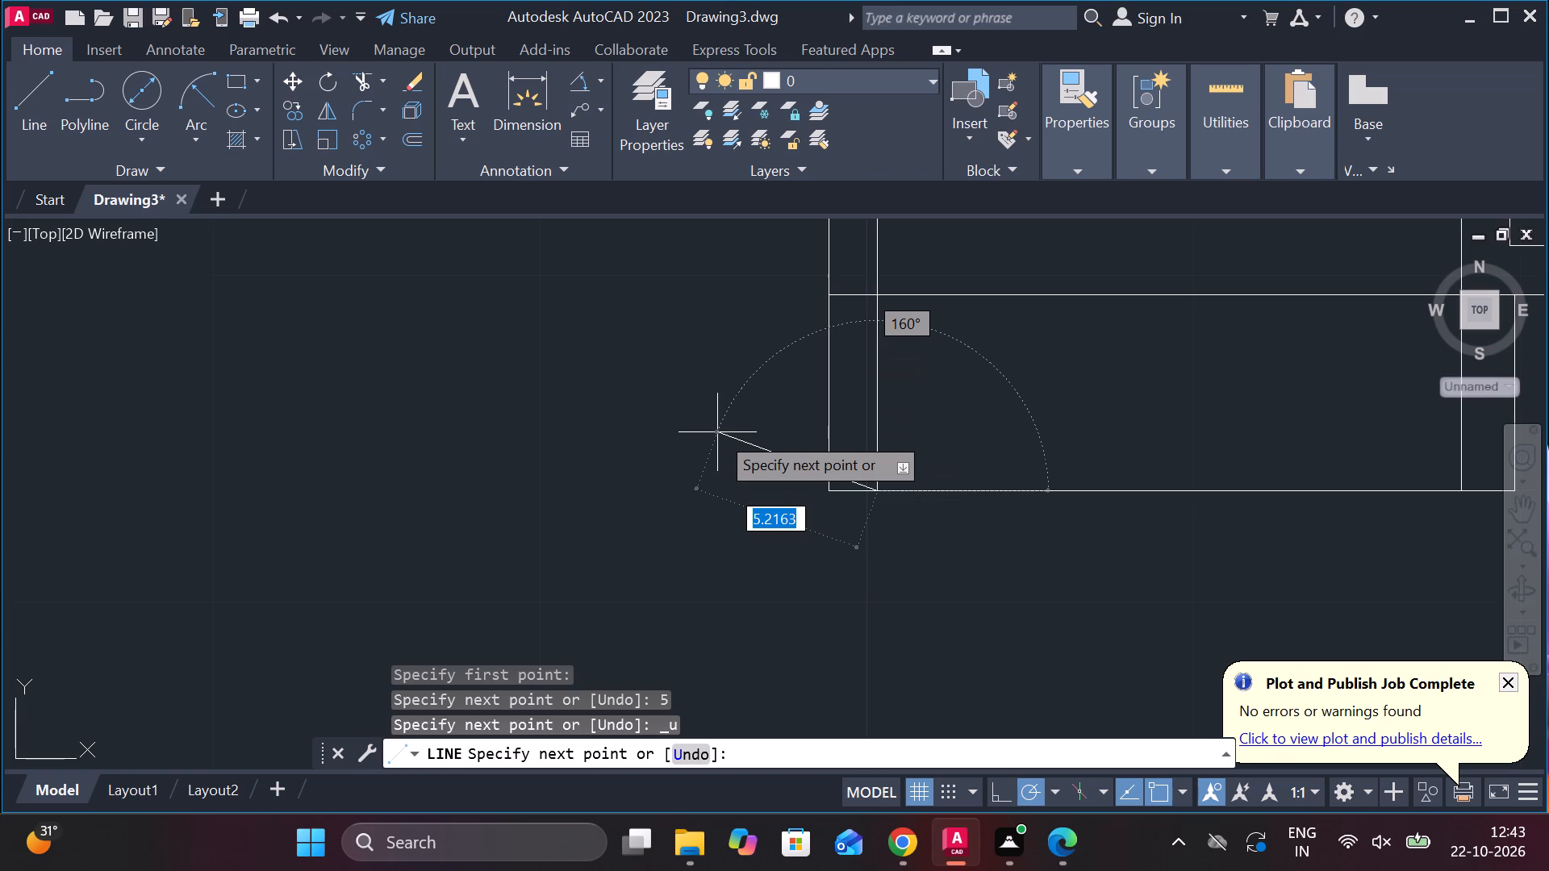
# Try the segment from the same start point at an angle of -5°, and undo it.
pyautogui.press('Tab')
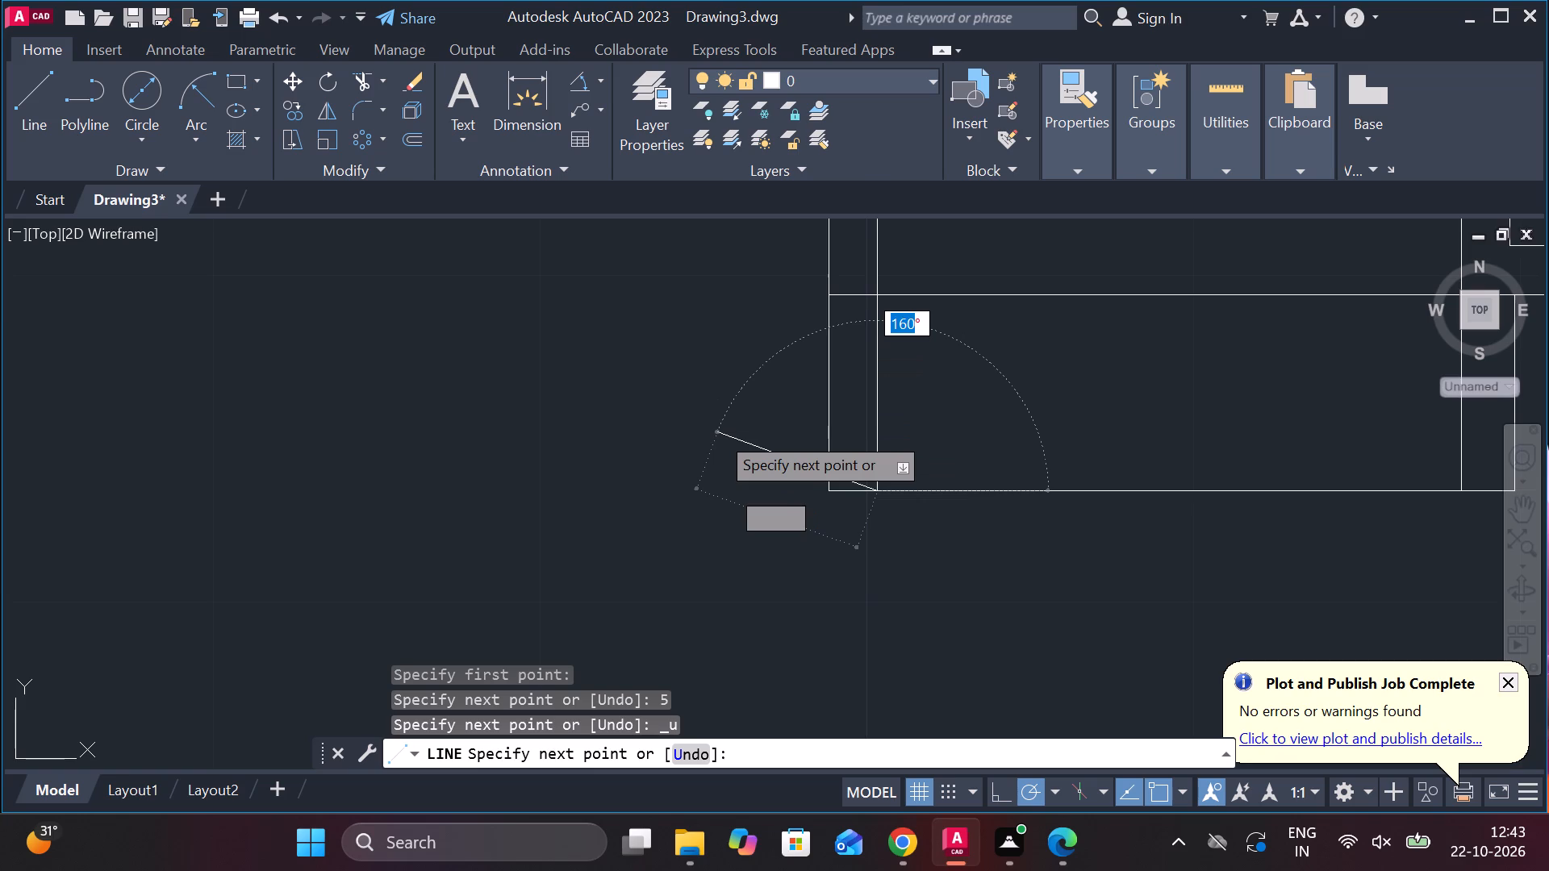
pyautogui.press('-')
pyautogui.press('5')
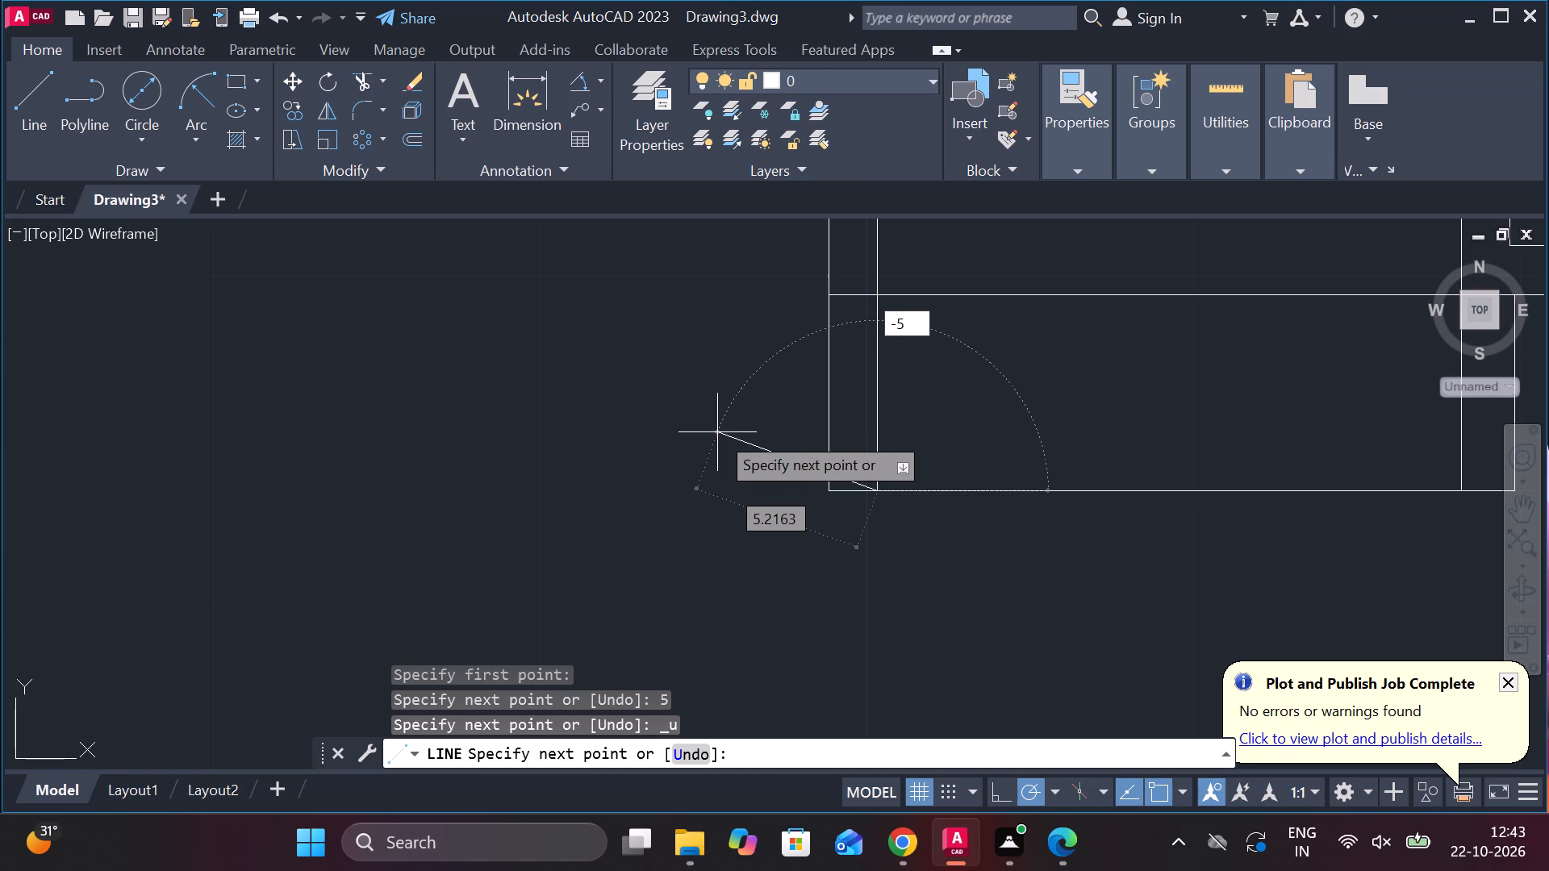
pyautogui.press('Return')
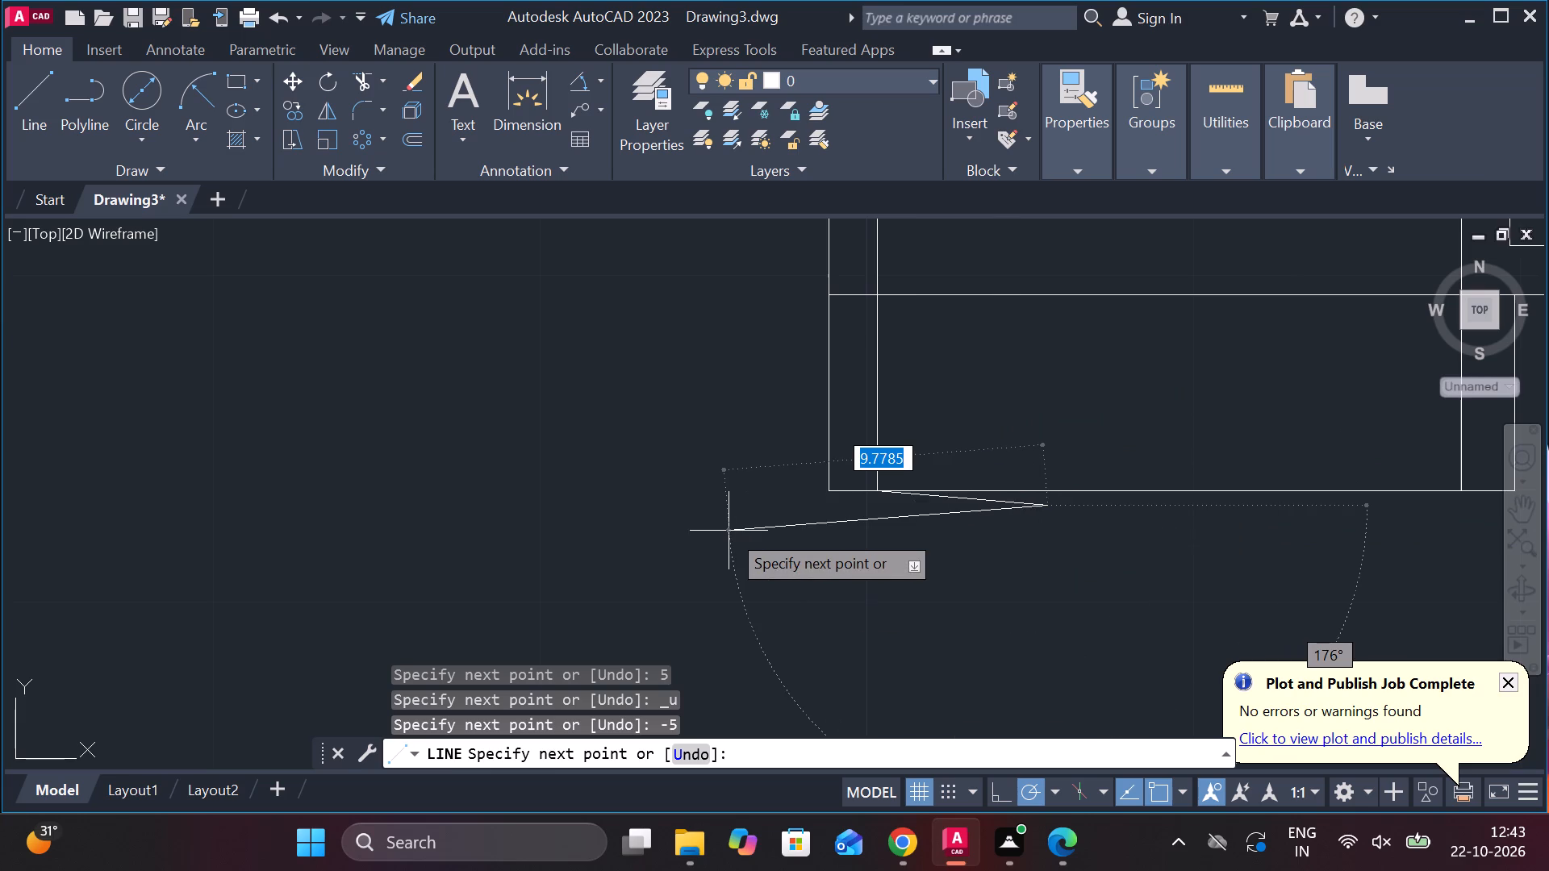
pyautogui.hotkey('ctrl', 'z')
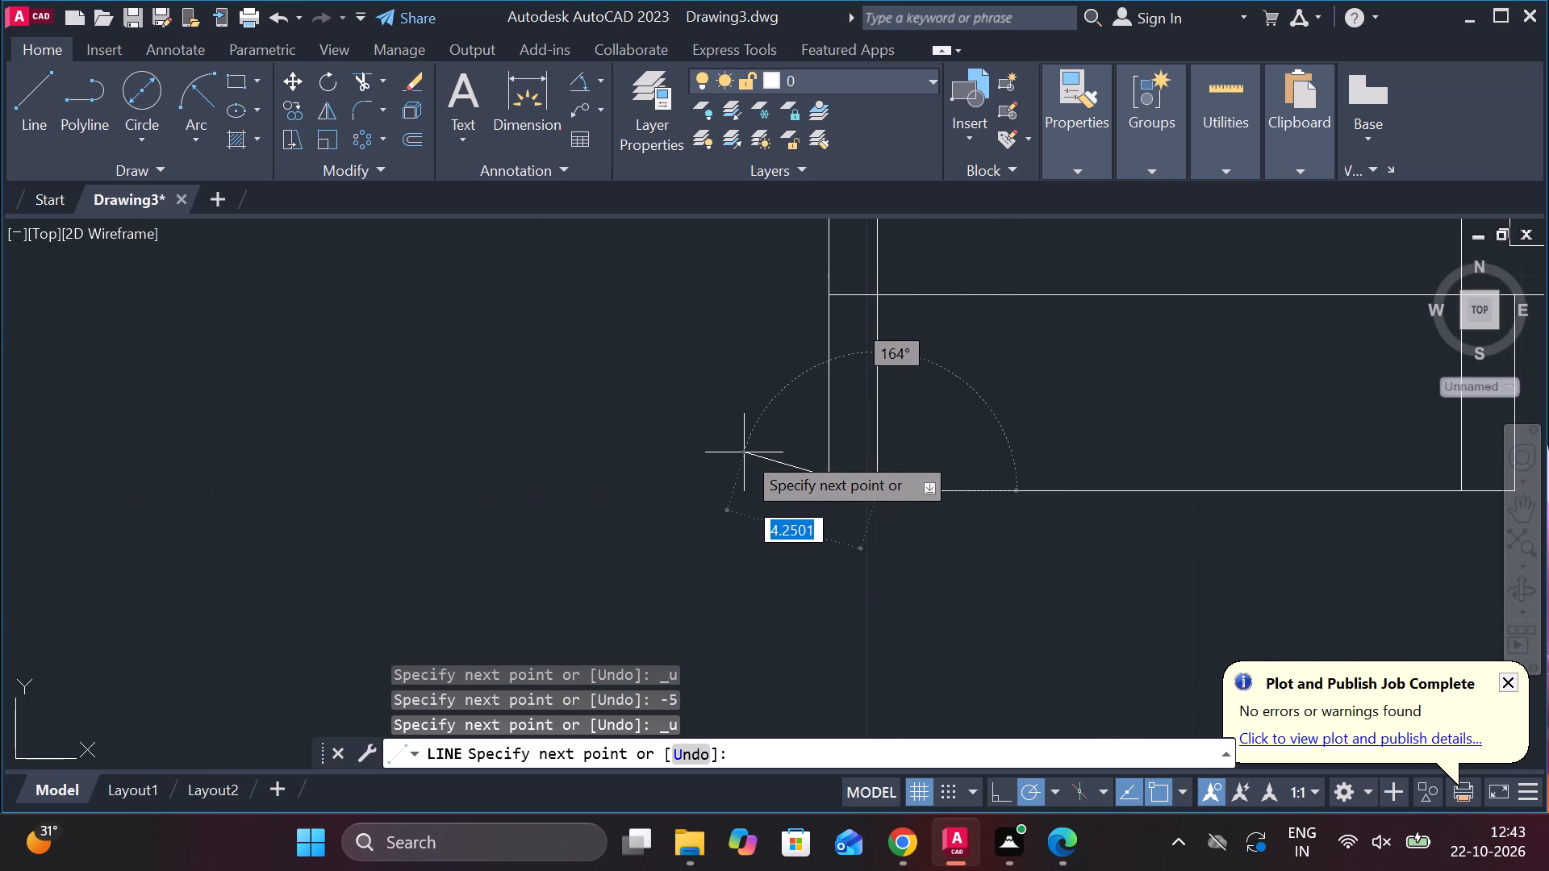
# Draw the slanted segment at 175°, about 4.25 long, from the inner vertical's lower end past the outline's left edge.
pyautogui.press('Tab')
pyautogui.press('1')
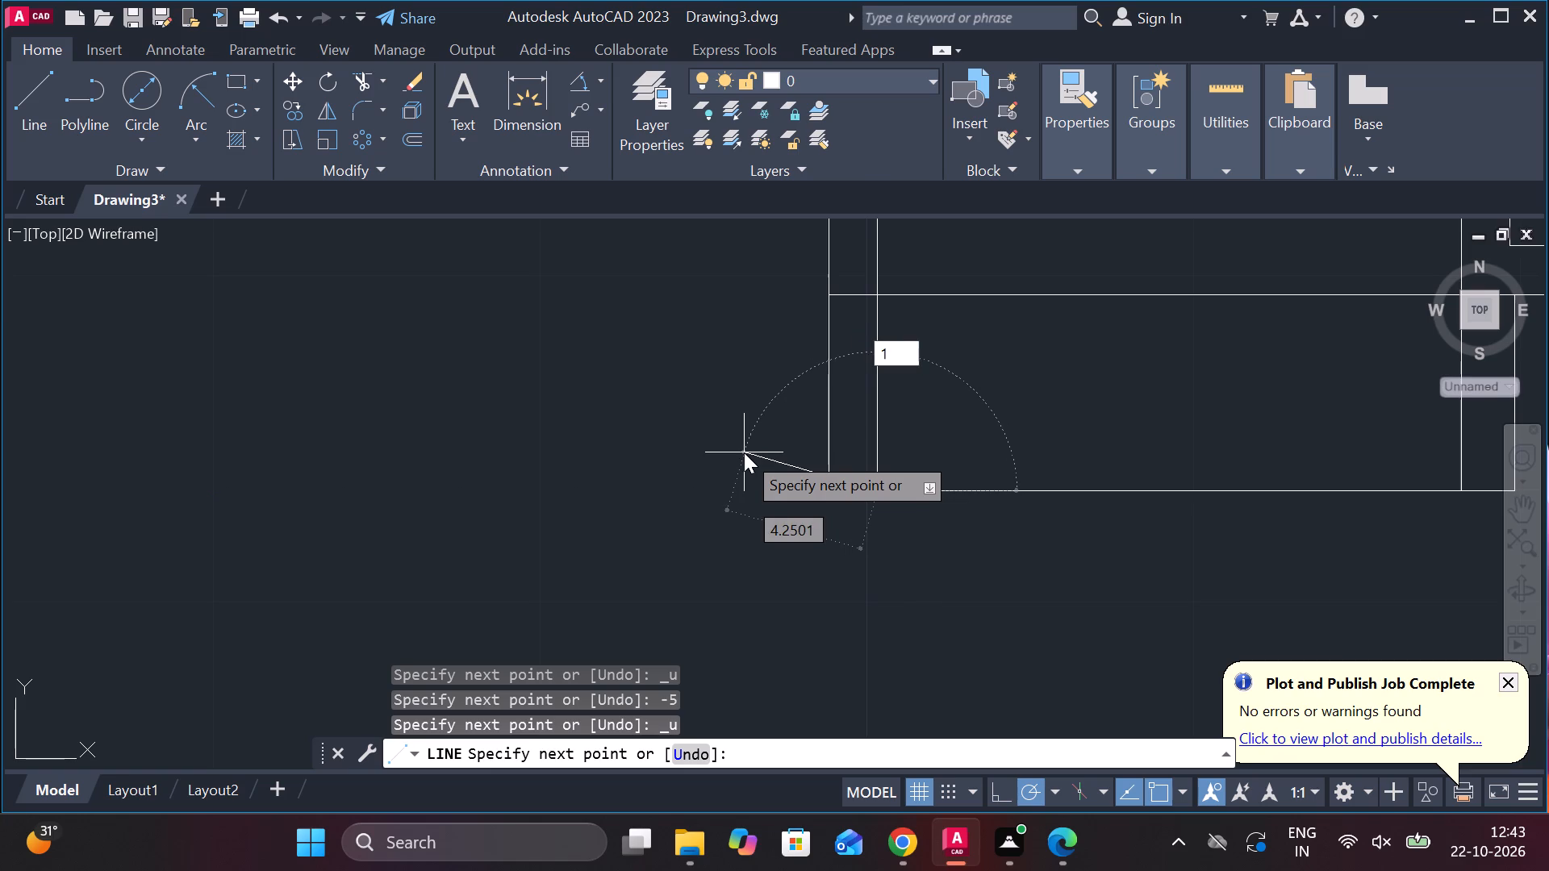
pyautogui.write('75')
pyautogui.press('Return')
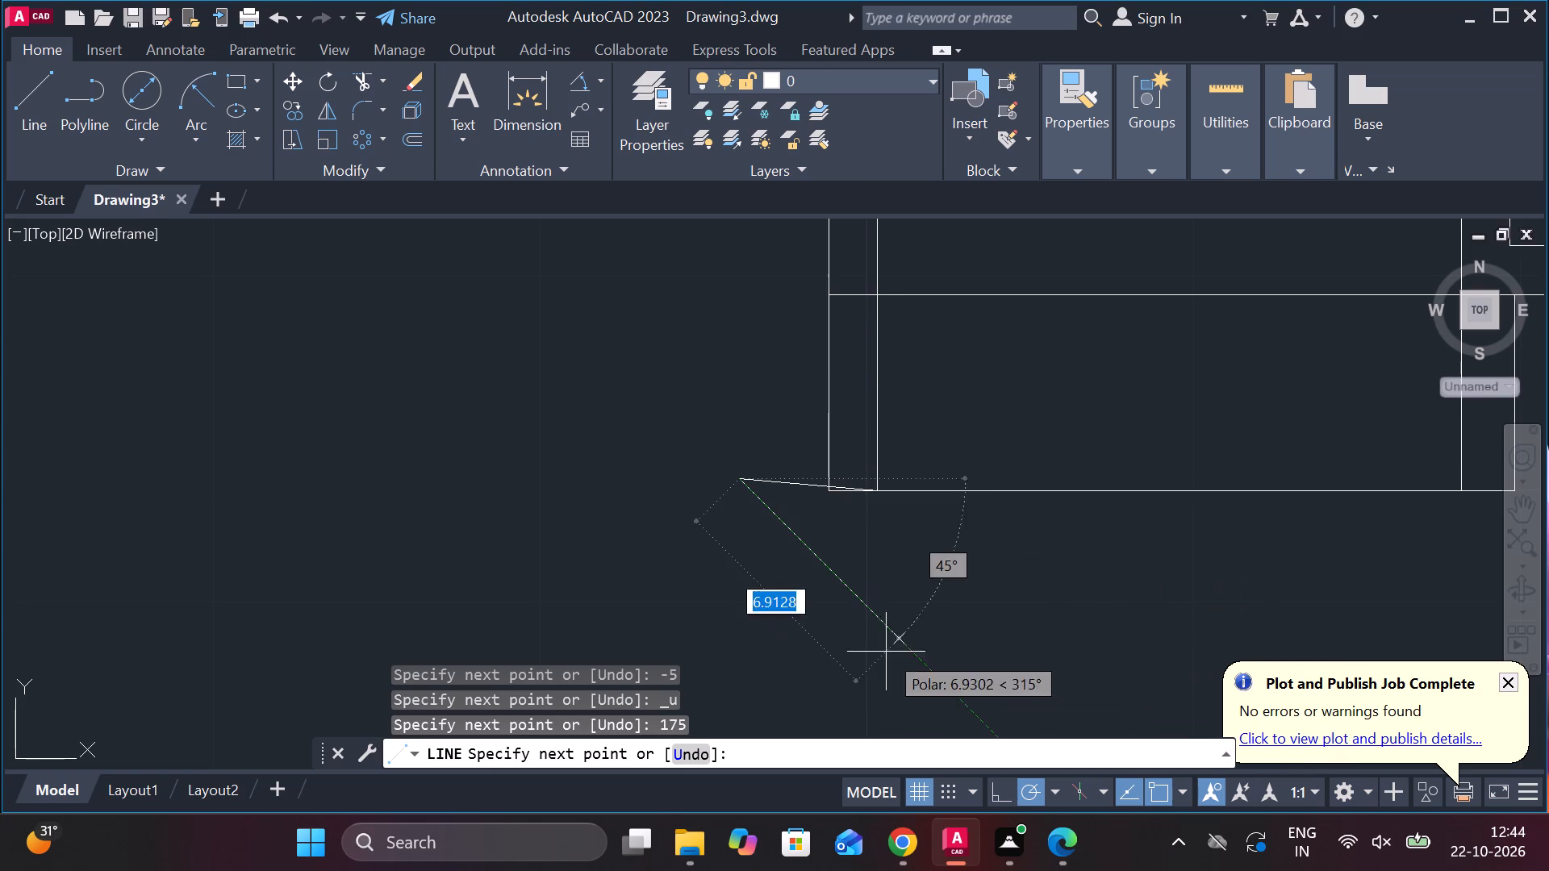
pyautogui.scroll(3, 891, 533)
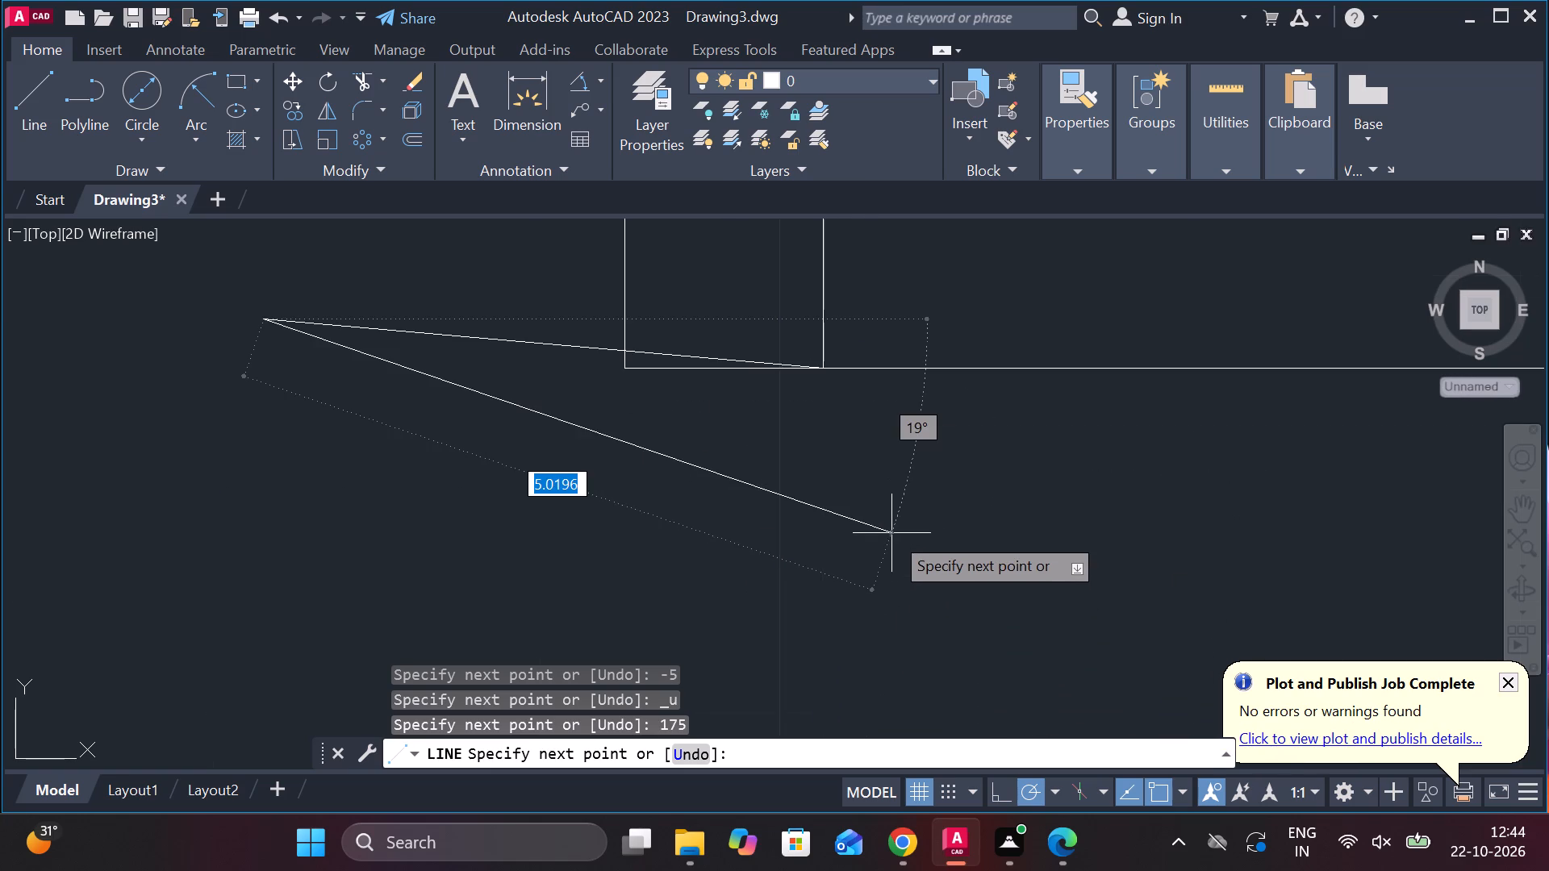
pyautogui.press('Escape')
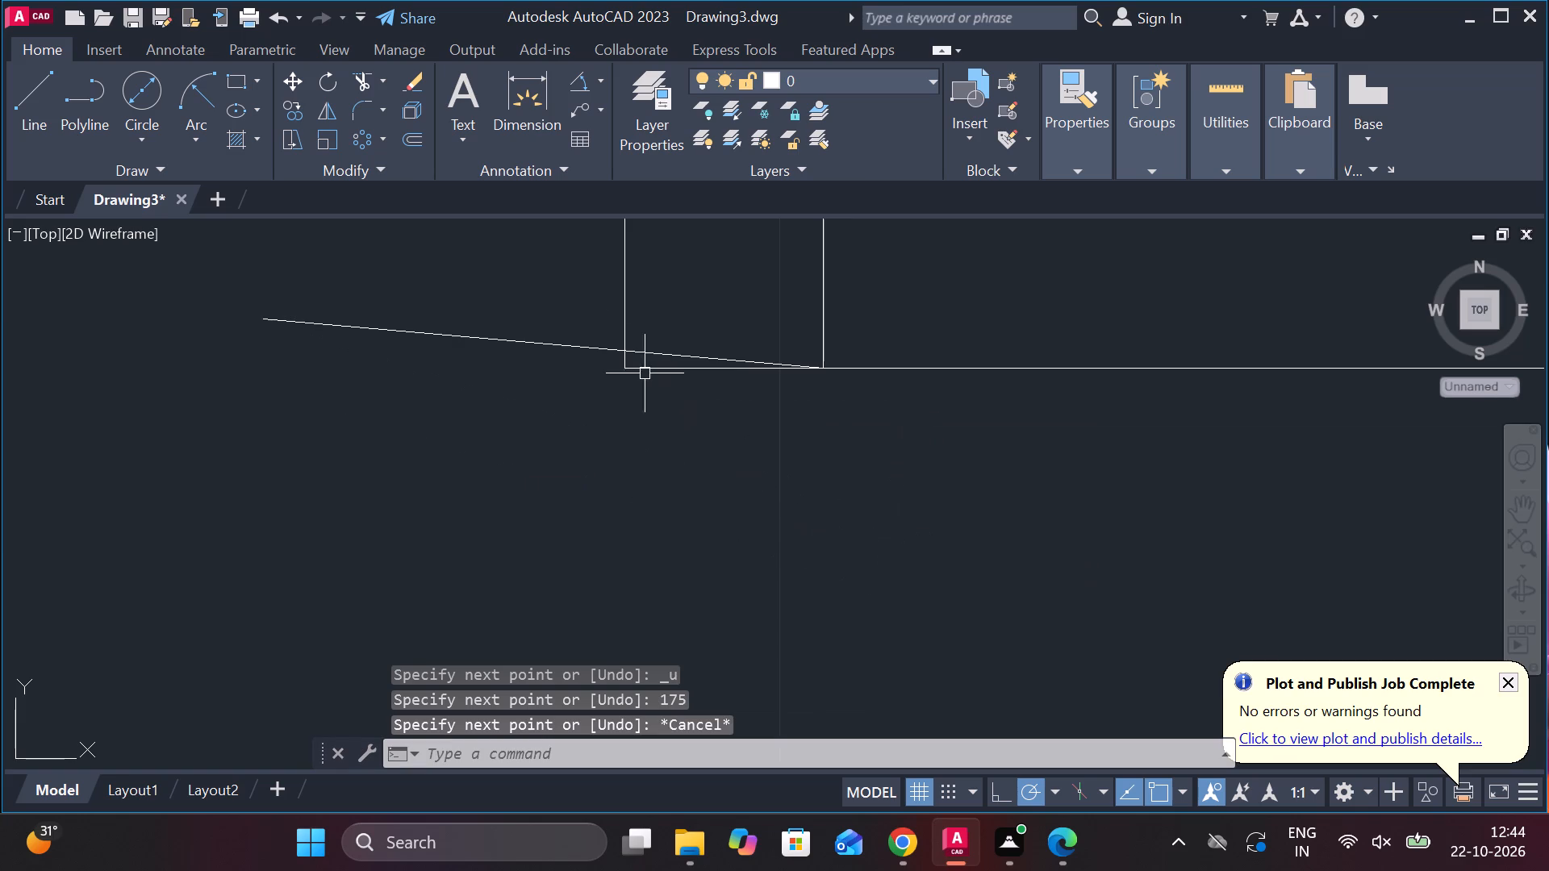
# Trim the slanted line's overhang outside the left edge and the piece of the left edge below the slanted line.
pyautogui.click(363, 82)
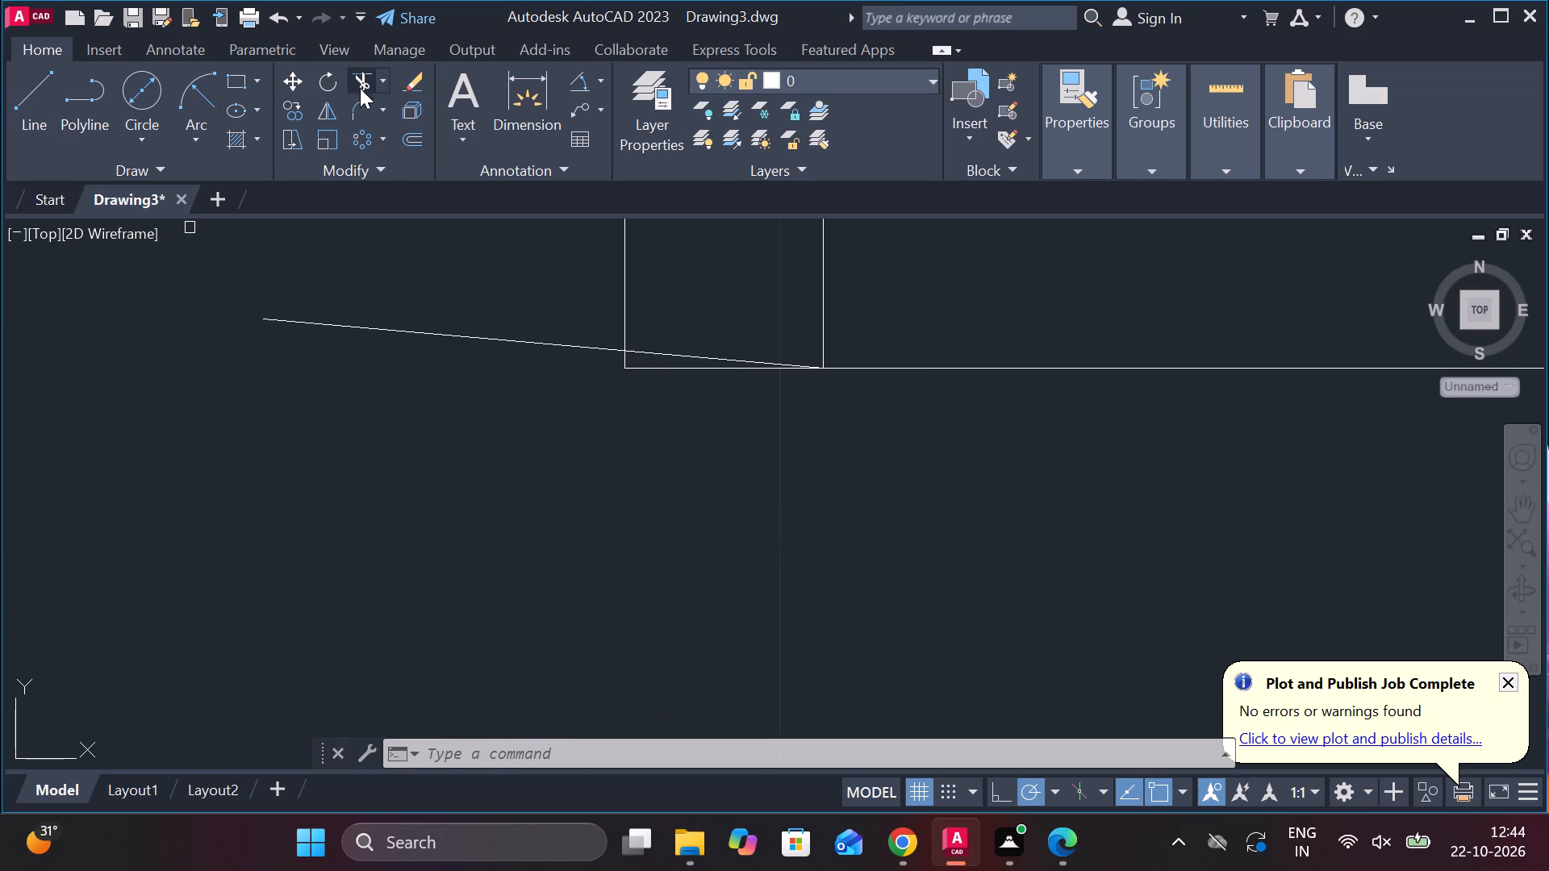
pyautogui.click(432, 335)
pyautogui.scroll(2, 641, 358)
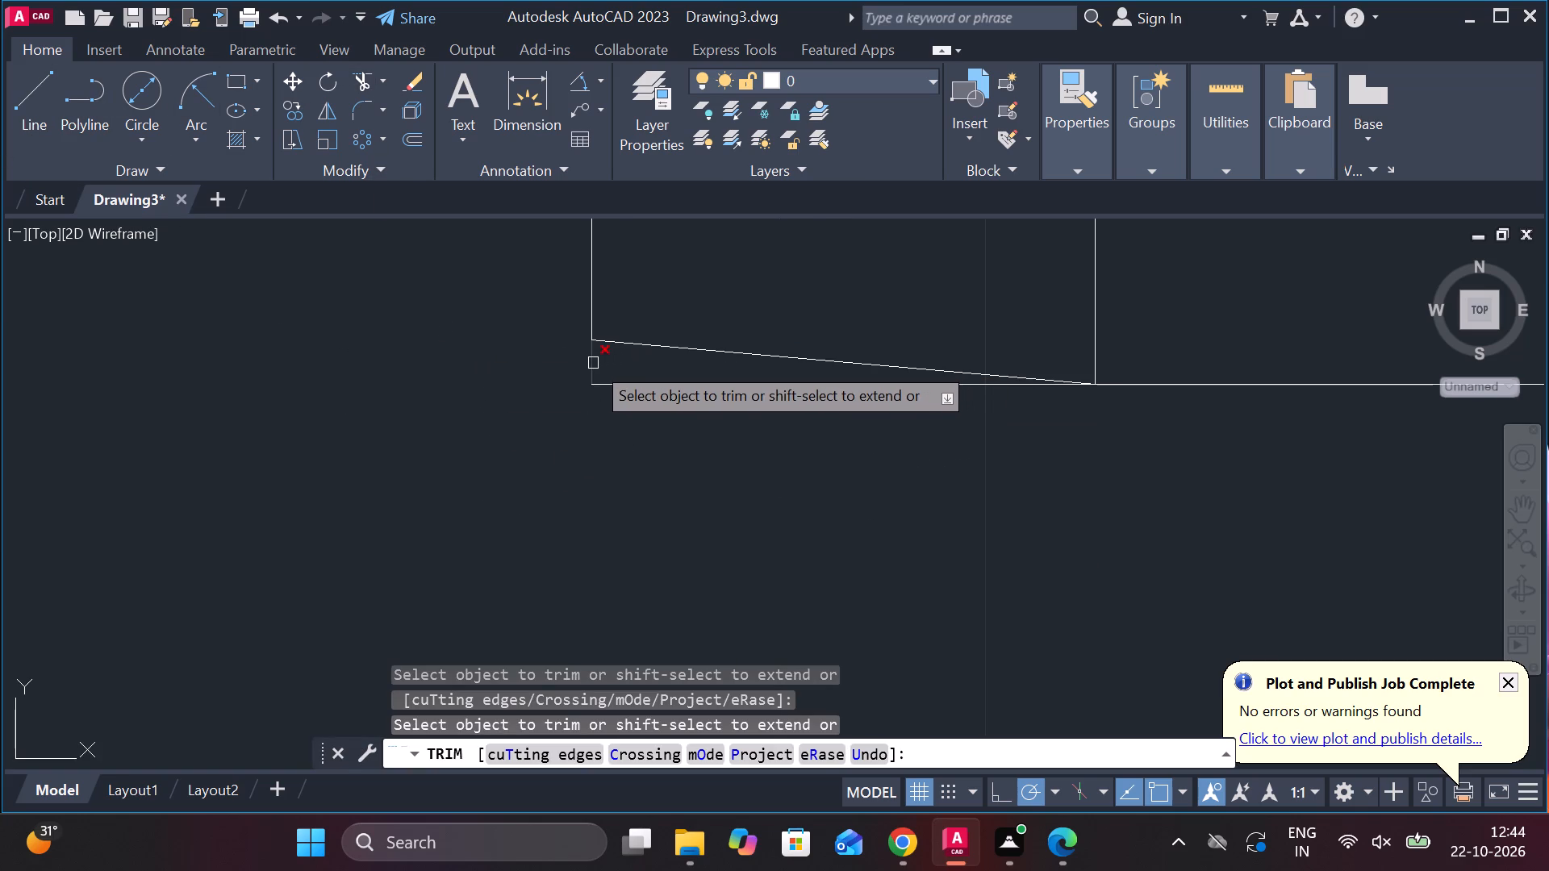
pyautogui.doubleClick(593, 363)
pyautogui.scroll(-4, 841, 498)
pyautogui.scroll(2, 850, 526)
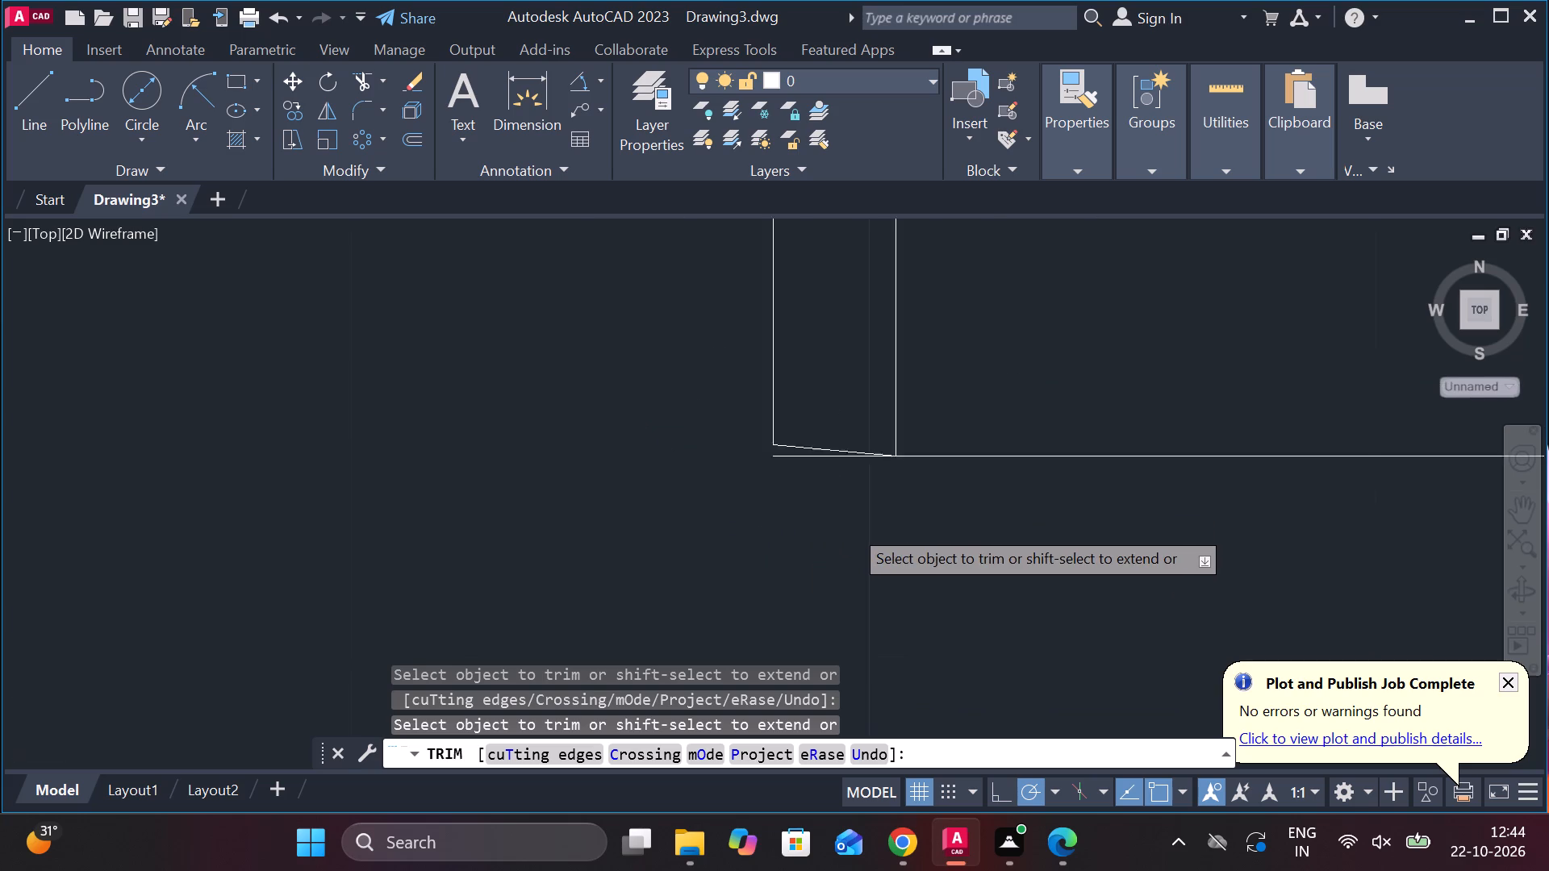
pyautogui.scroll(1, 850, 526)
pyautogui.press('Escape')
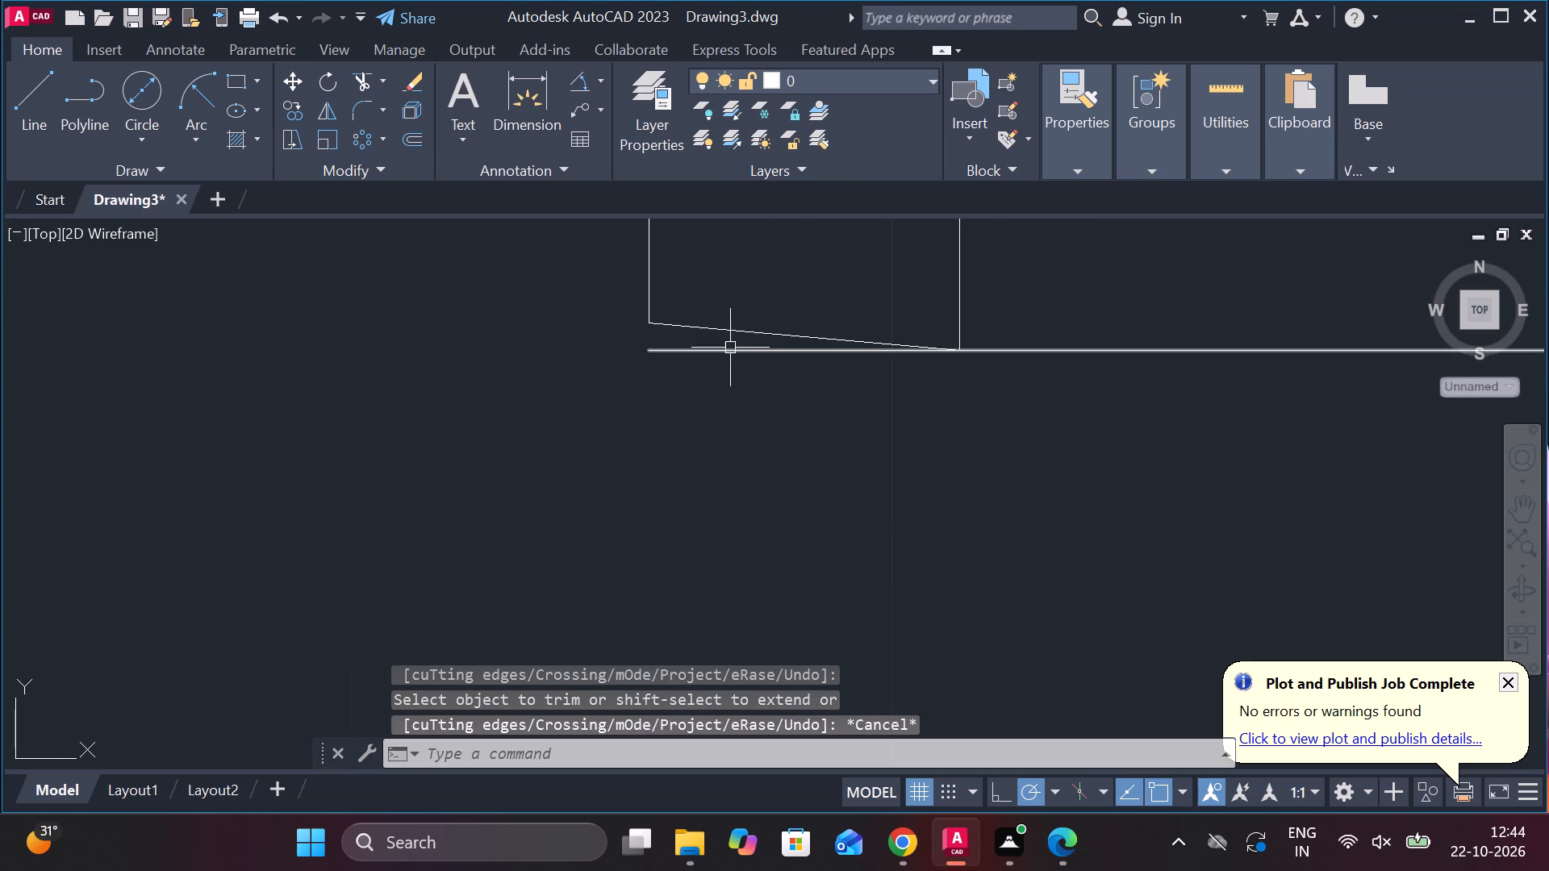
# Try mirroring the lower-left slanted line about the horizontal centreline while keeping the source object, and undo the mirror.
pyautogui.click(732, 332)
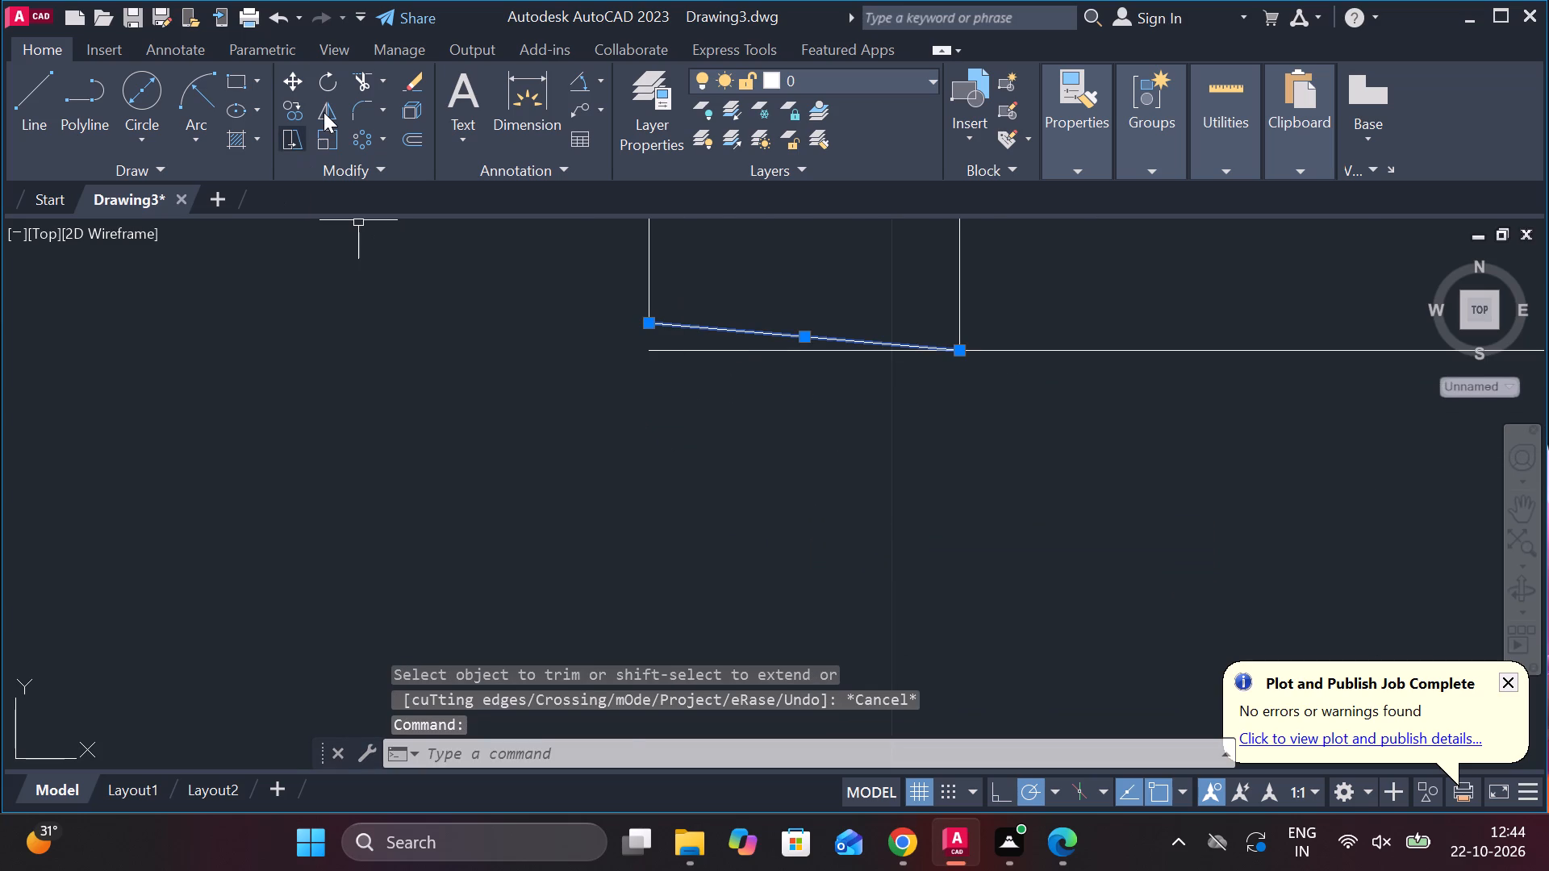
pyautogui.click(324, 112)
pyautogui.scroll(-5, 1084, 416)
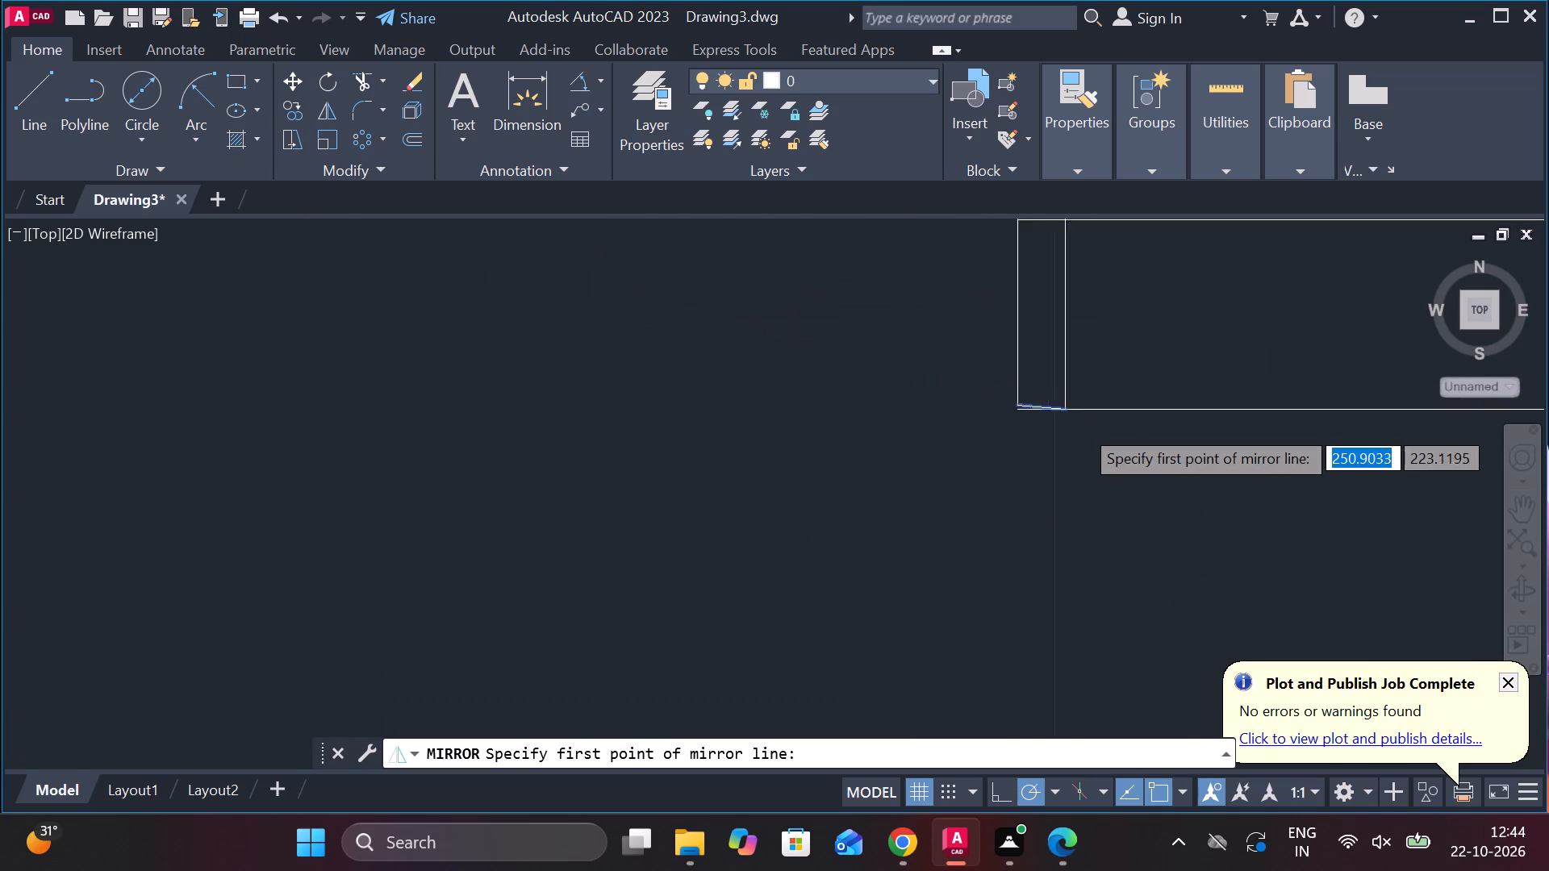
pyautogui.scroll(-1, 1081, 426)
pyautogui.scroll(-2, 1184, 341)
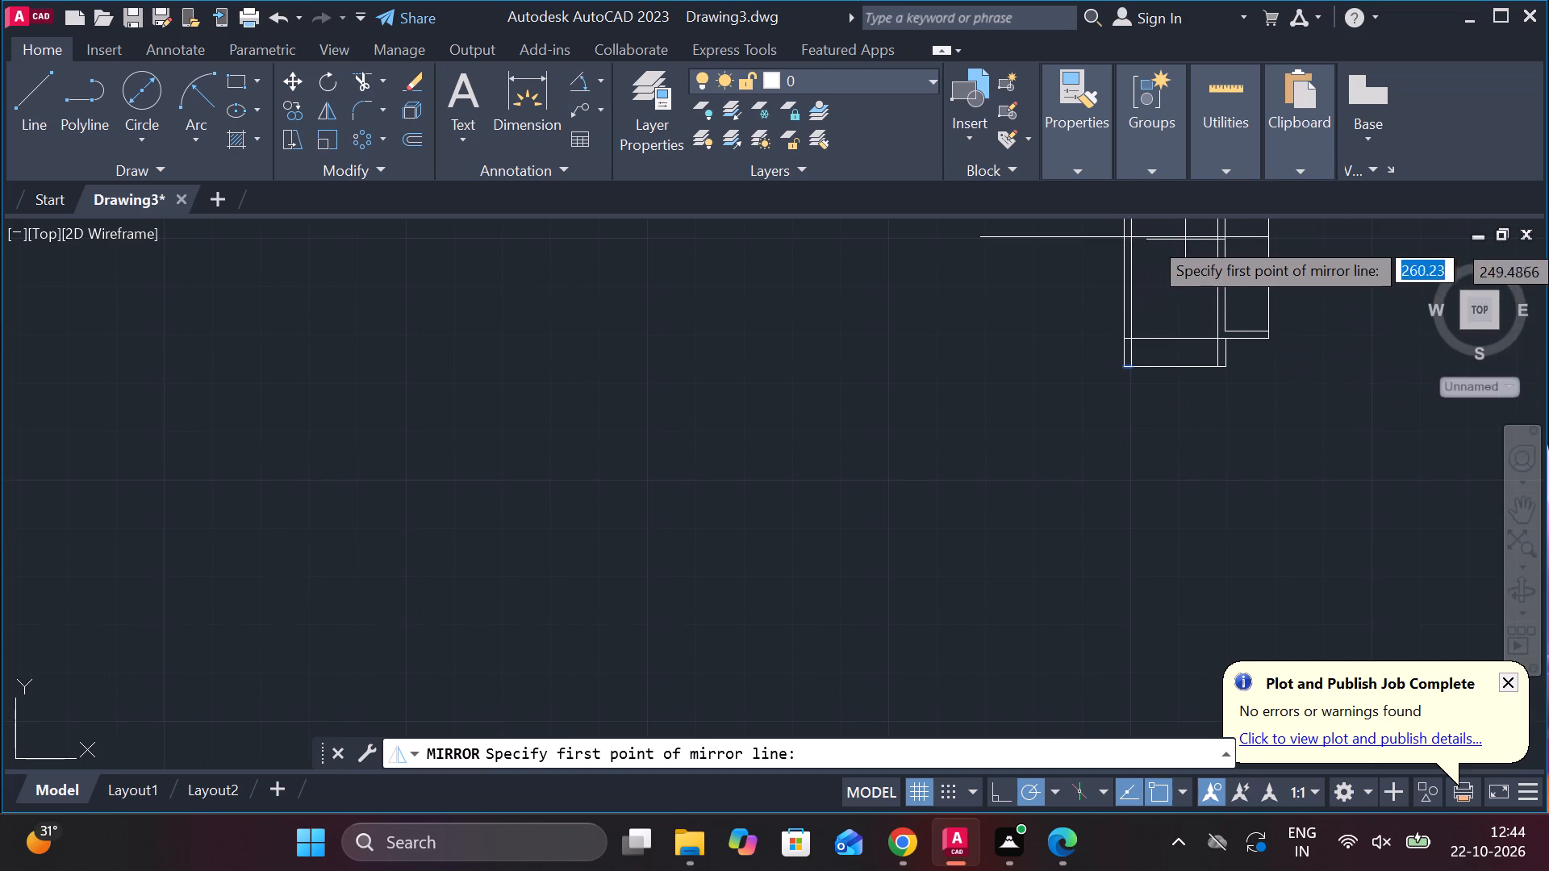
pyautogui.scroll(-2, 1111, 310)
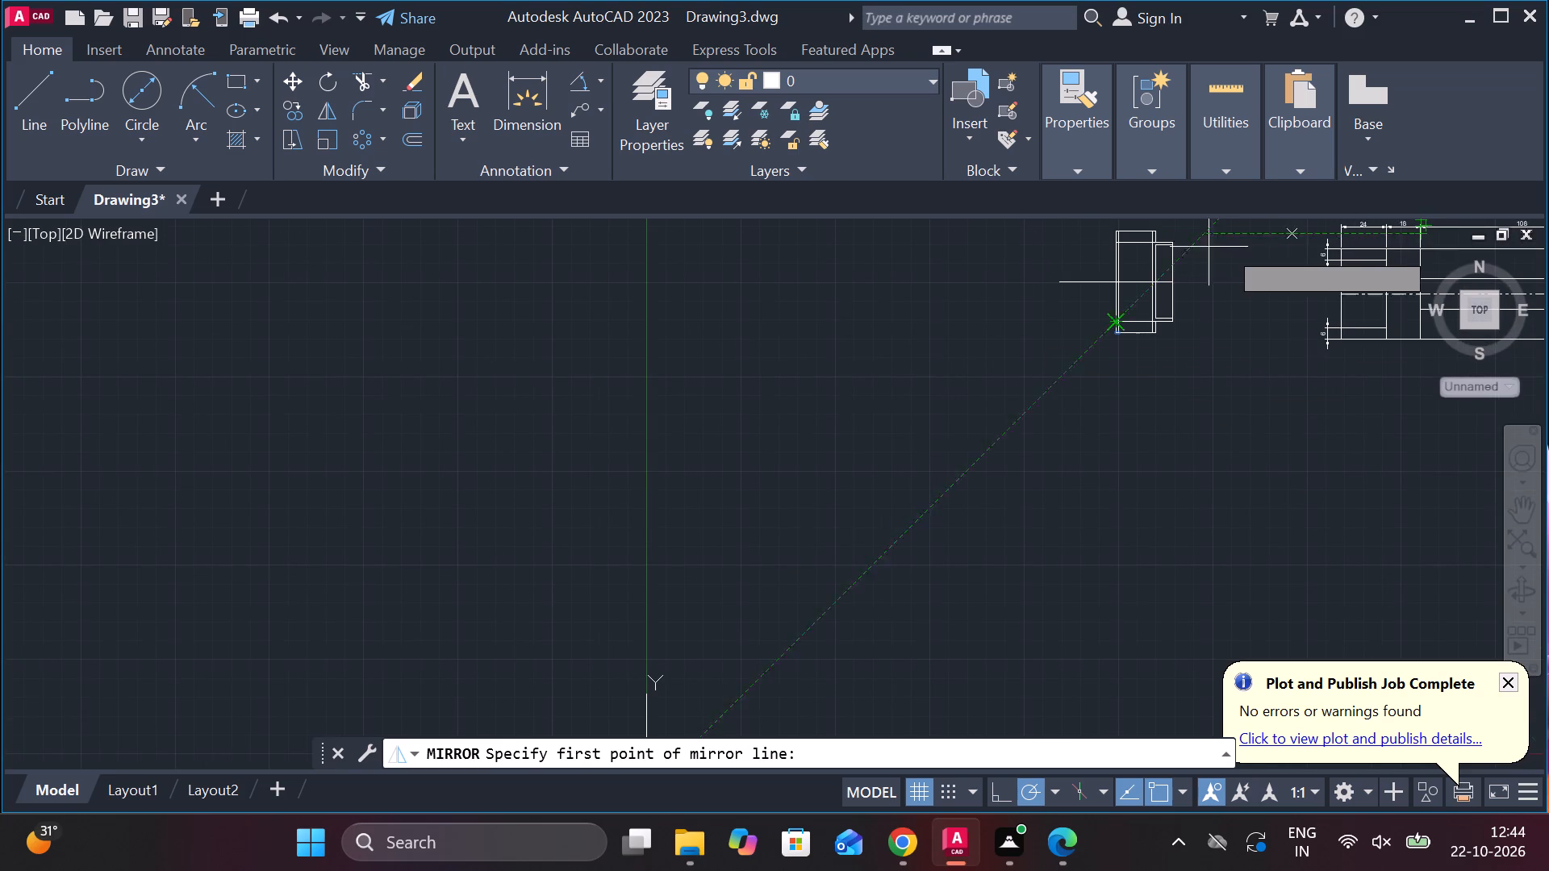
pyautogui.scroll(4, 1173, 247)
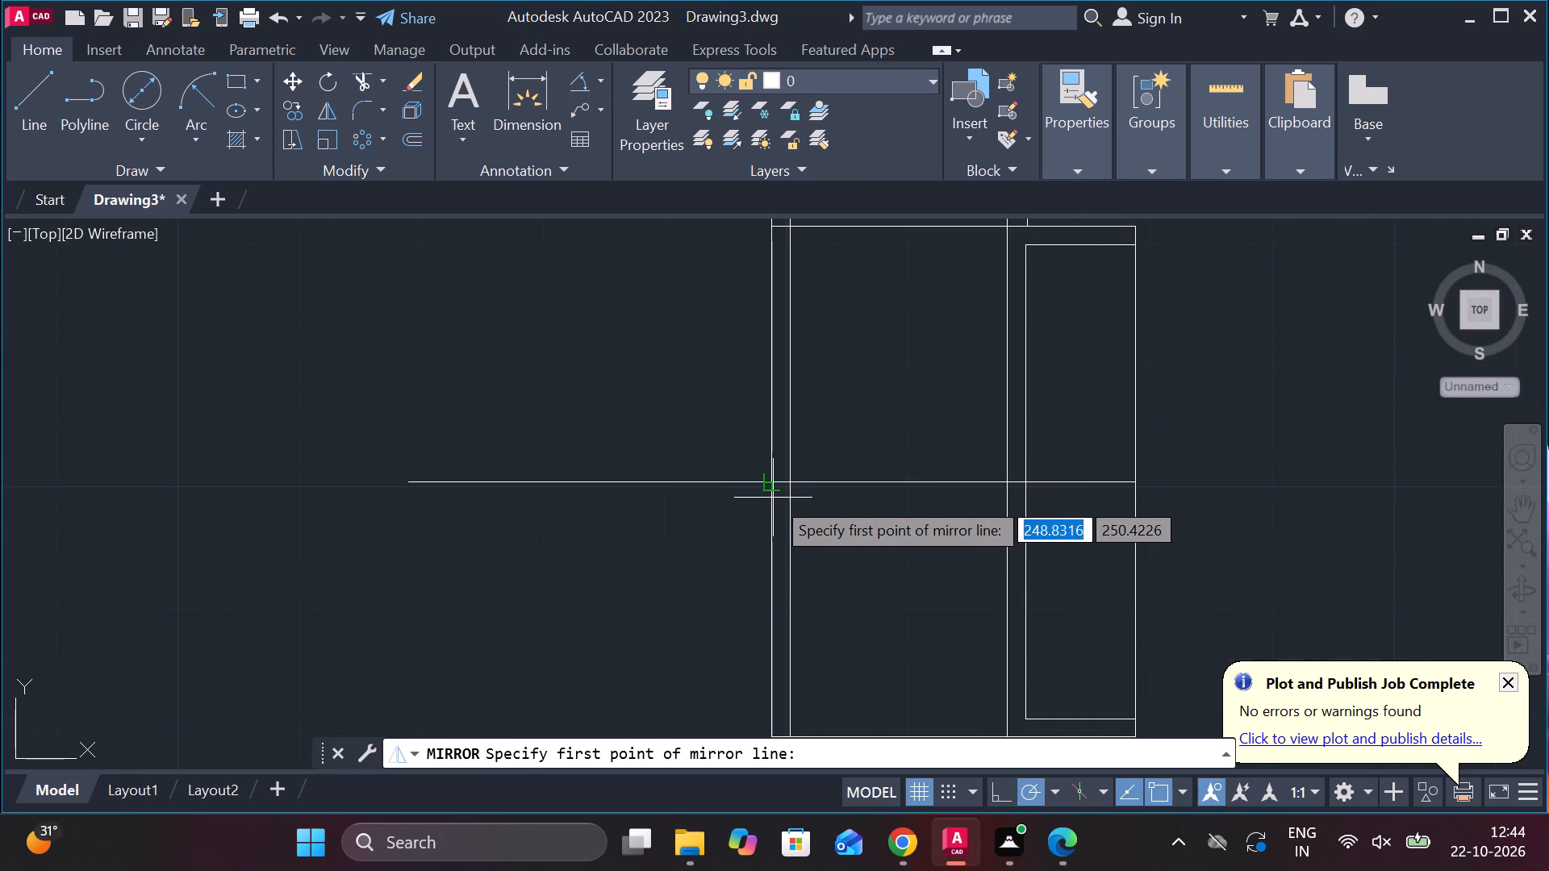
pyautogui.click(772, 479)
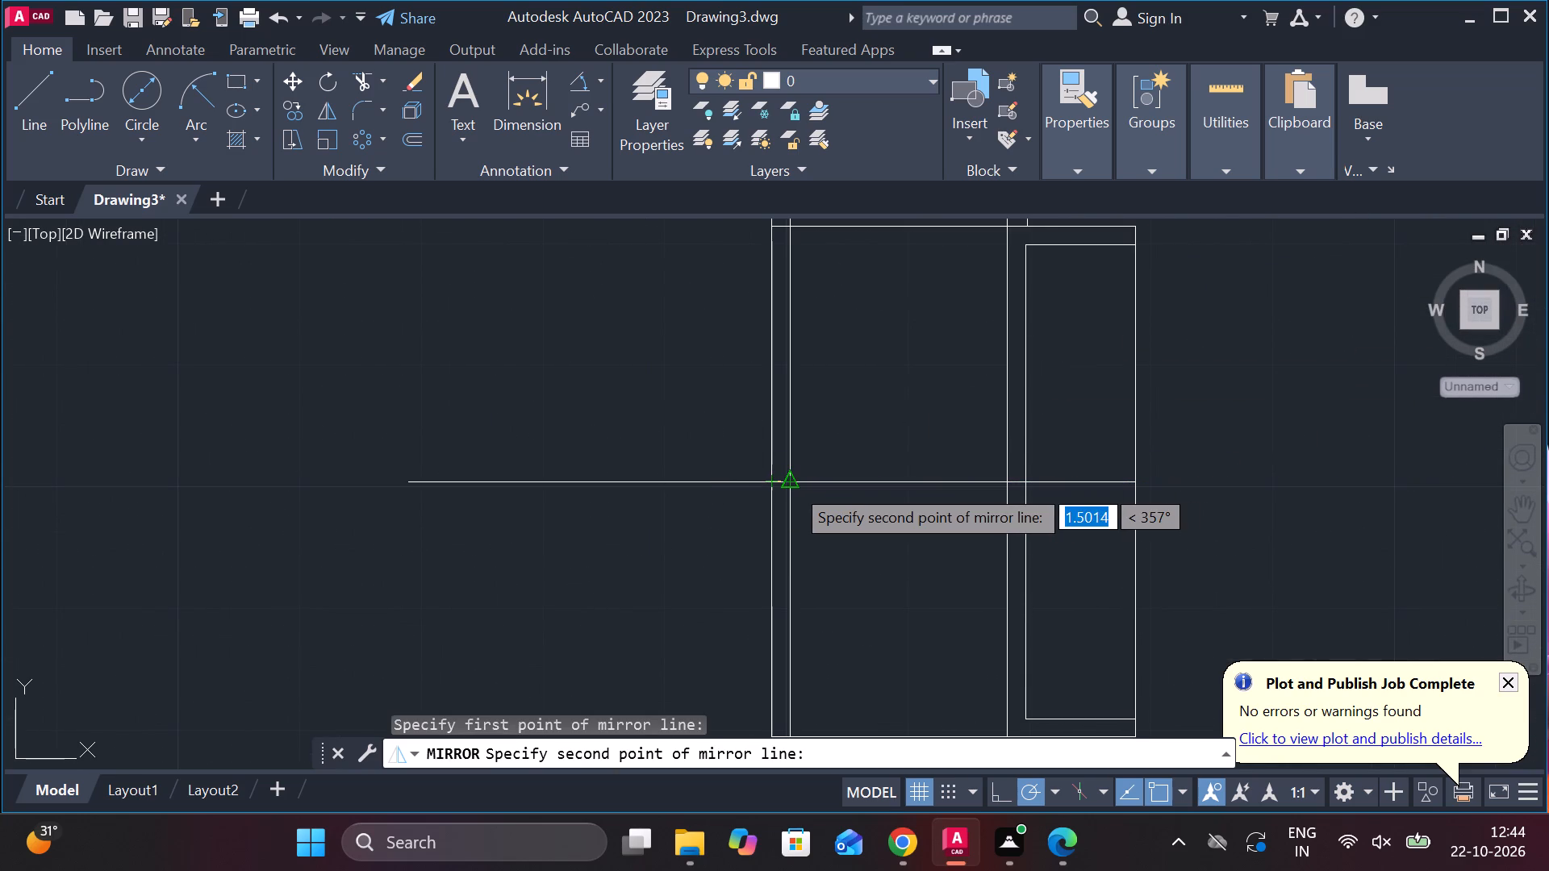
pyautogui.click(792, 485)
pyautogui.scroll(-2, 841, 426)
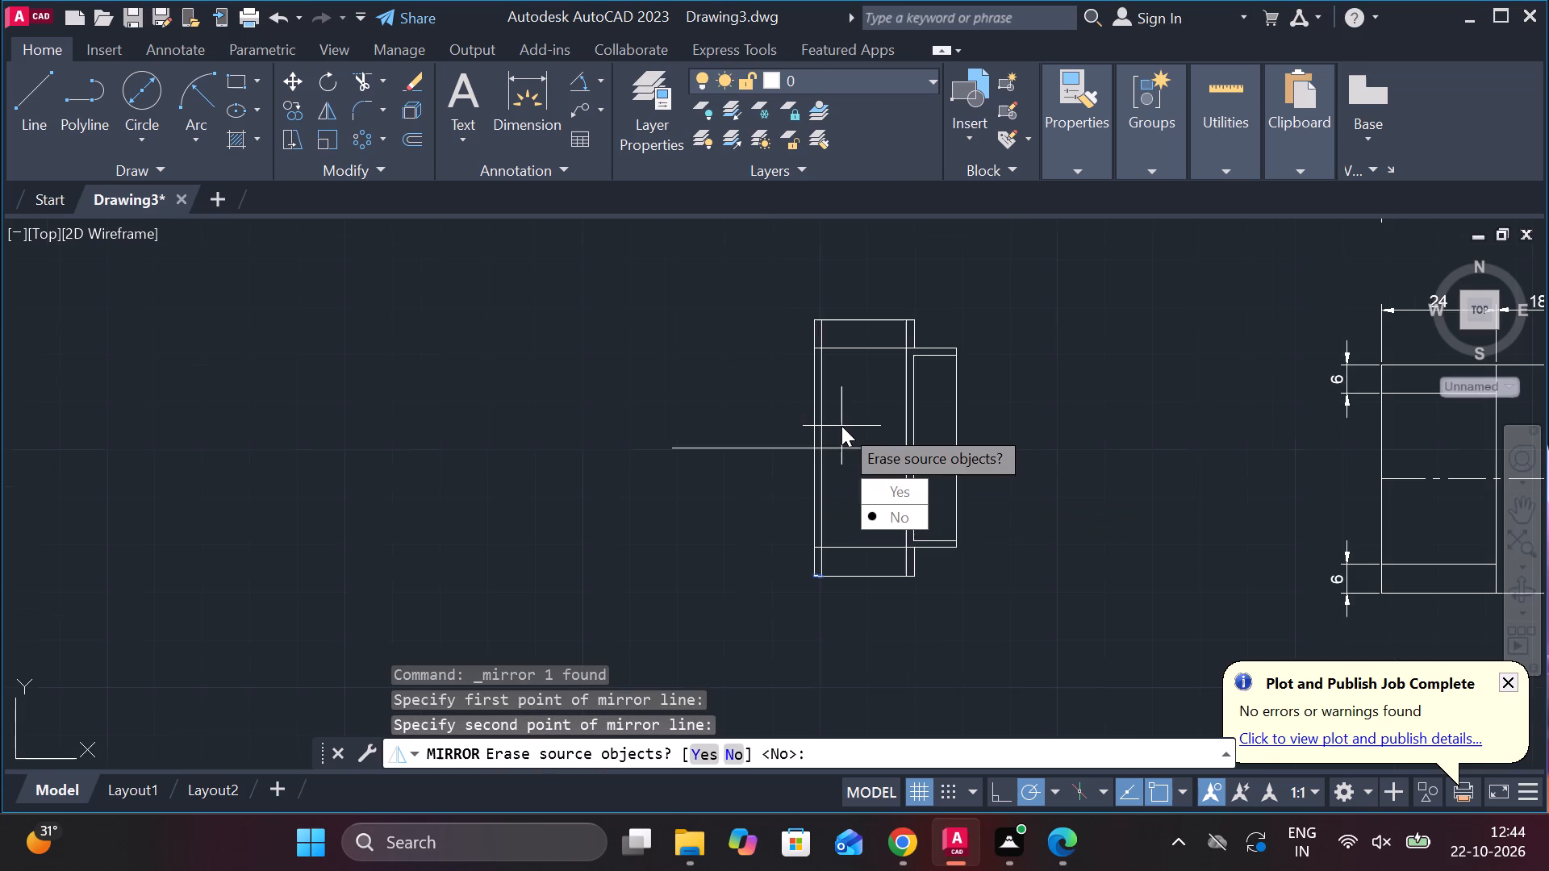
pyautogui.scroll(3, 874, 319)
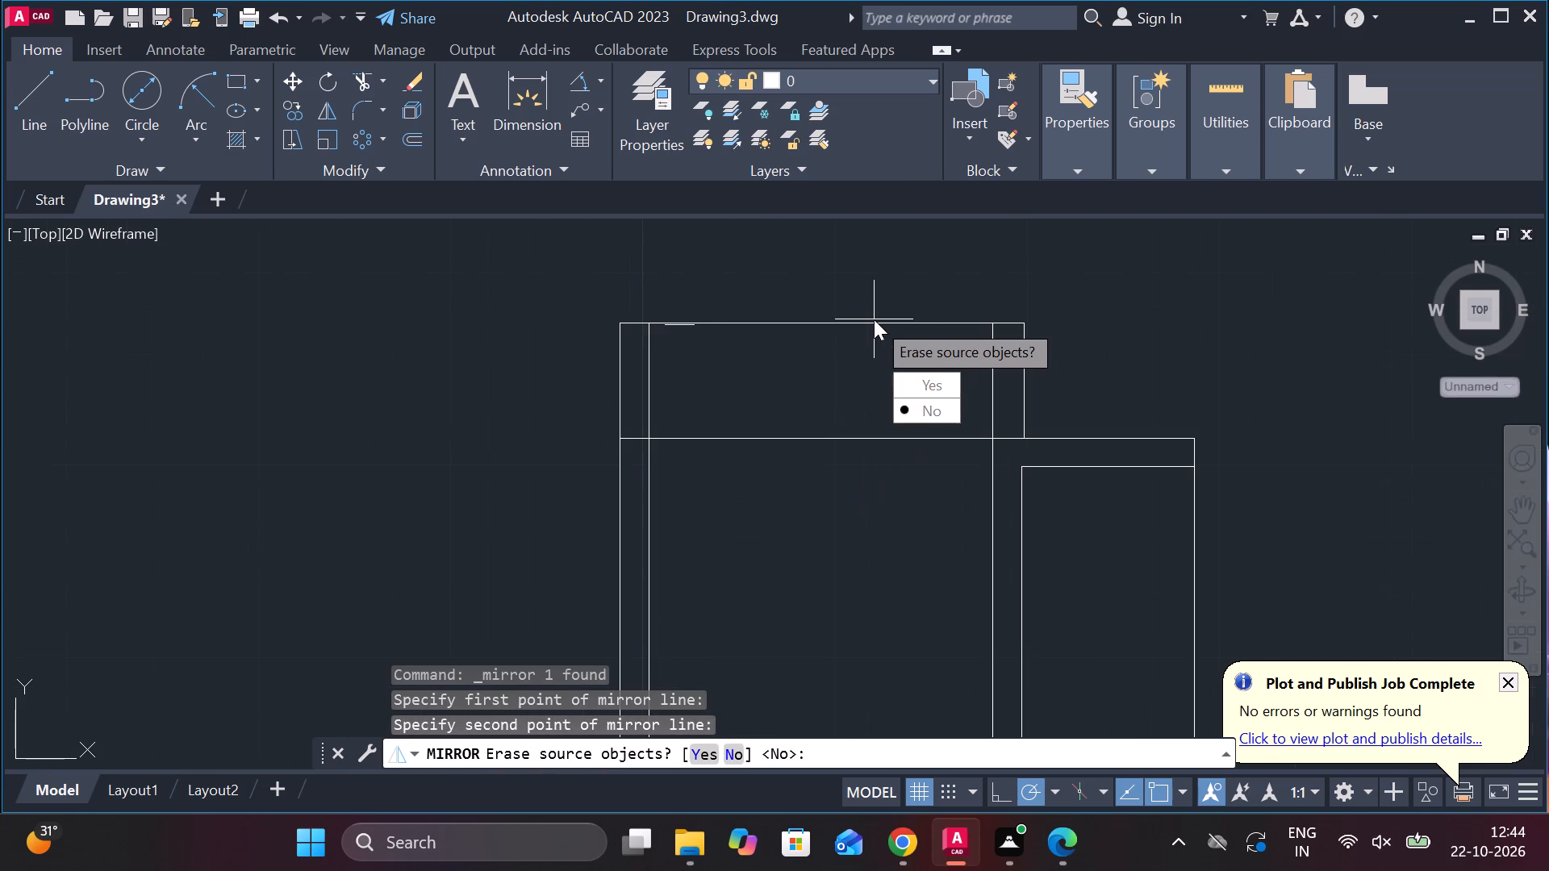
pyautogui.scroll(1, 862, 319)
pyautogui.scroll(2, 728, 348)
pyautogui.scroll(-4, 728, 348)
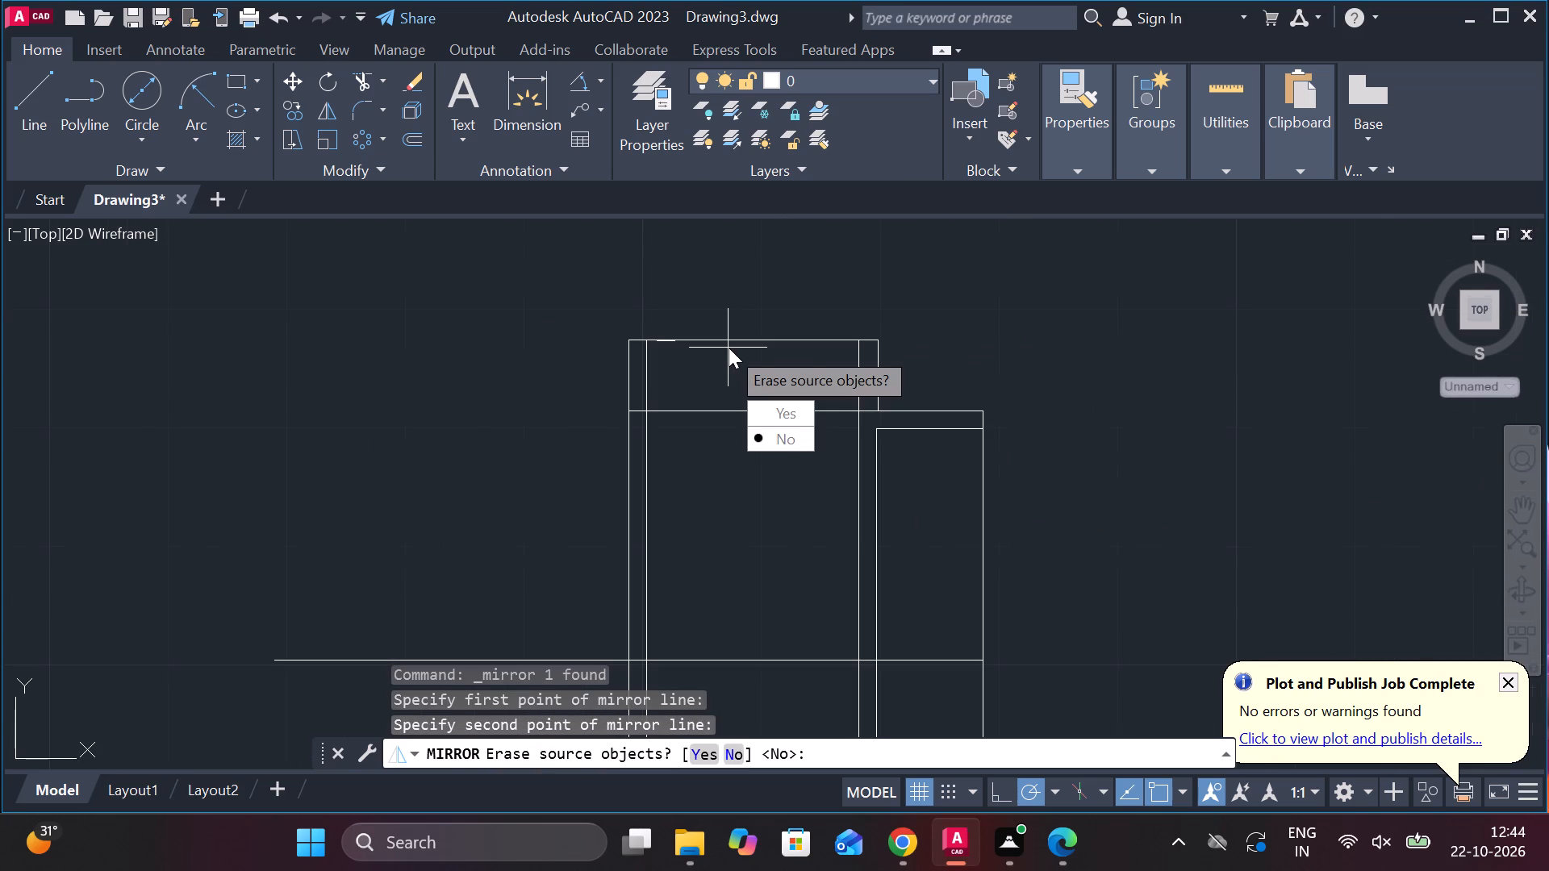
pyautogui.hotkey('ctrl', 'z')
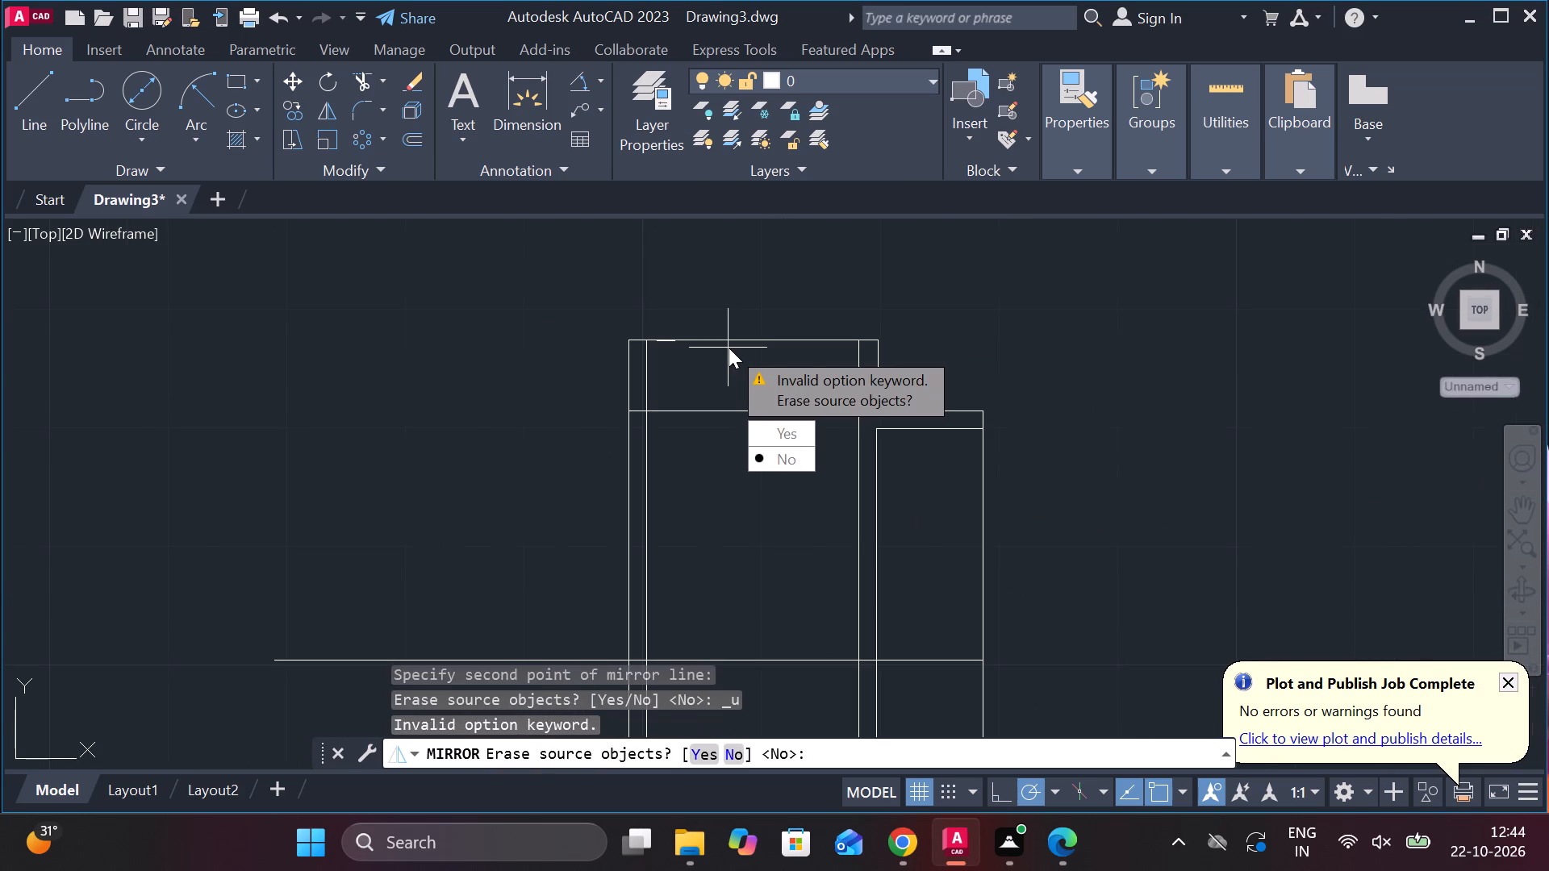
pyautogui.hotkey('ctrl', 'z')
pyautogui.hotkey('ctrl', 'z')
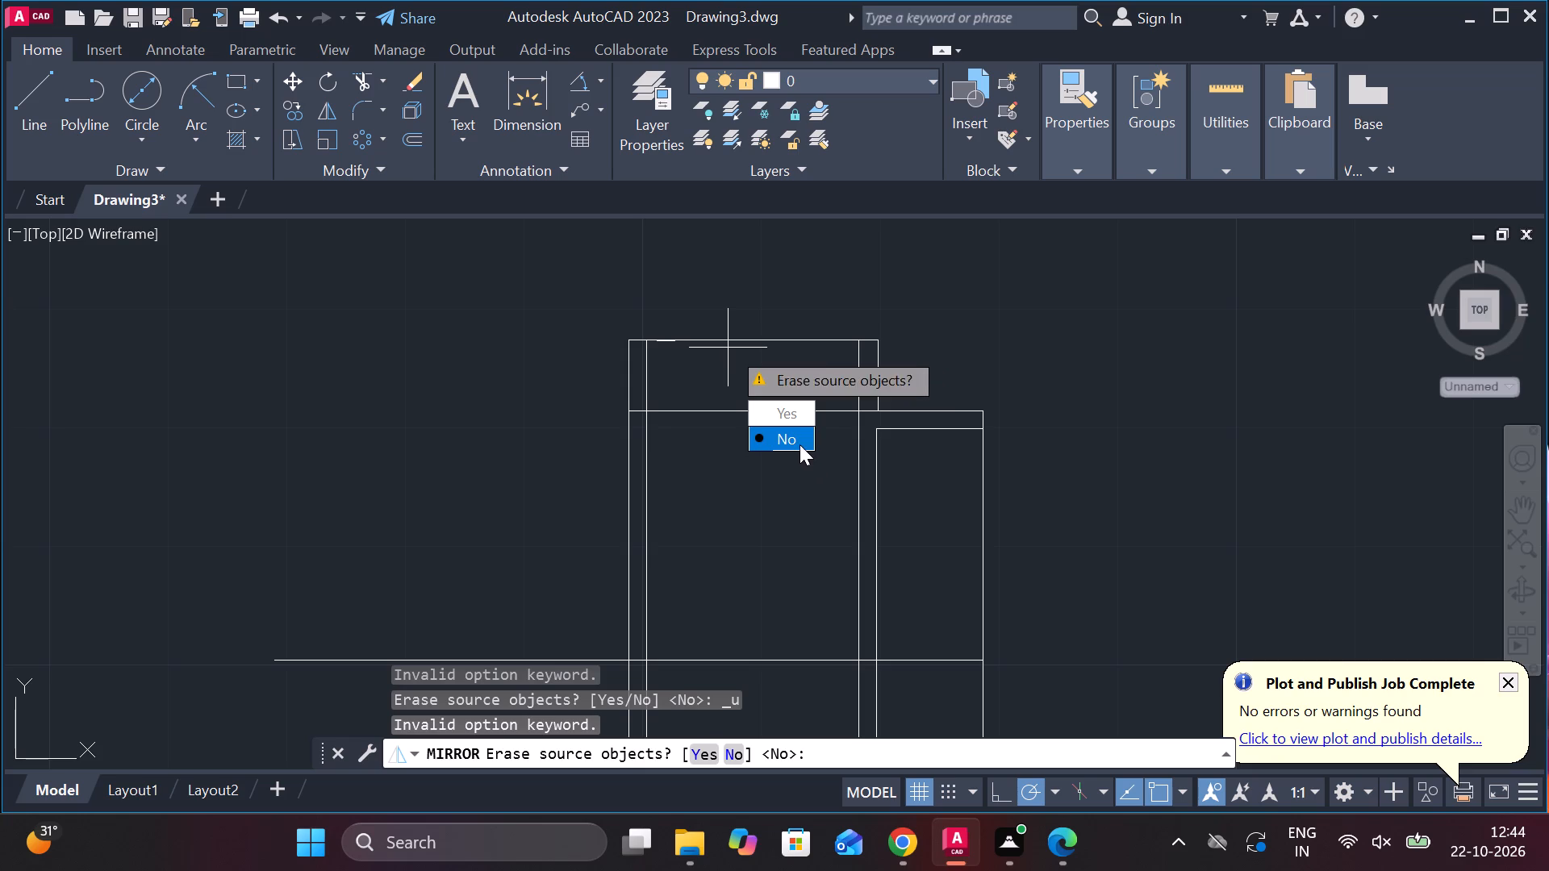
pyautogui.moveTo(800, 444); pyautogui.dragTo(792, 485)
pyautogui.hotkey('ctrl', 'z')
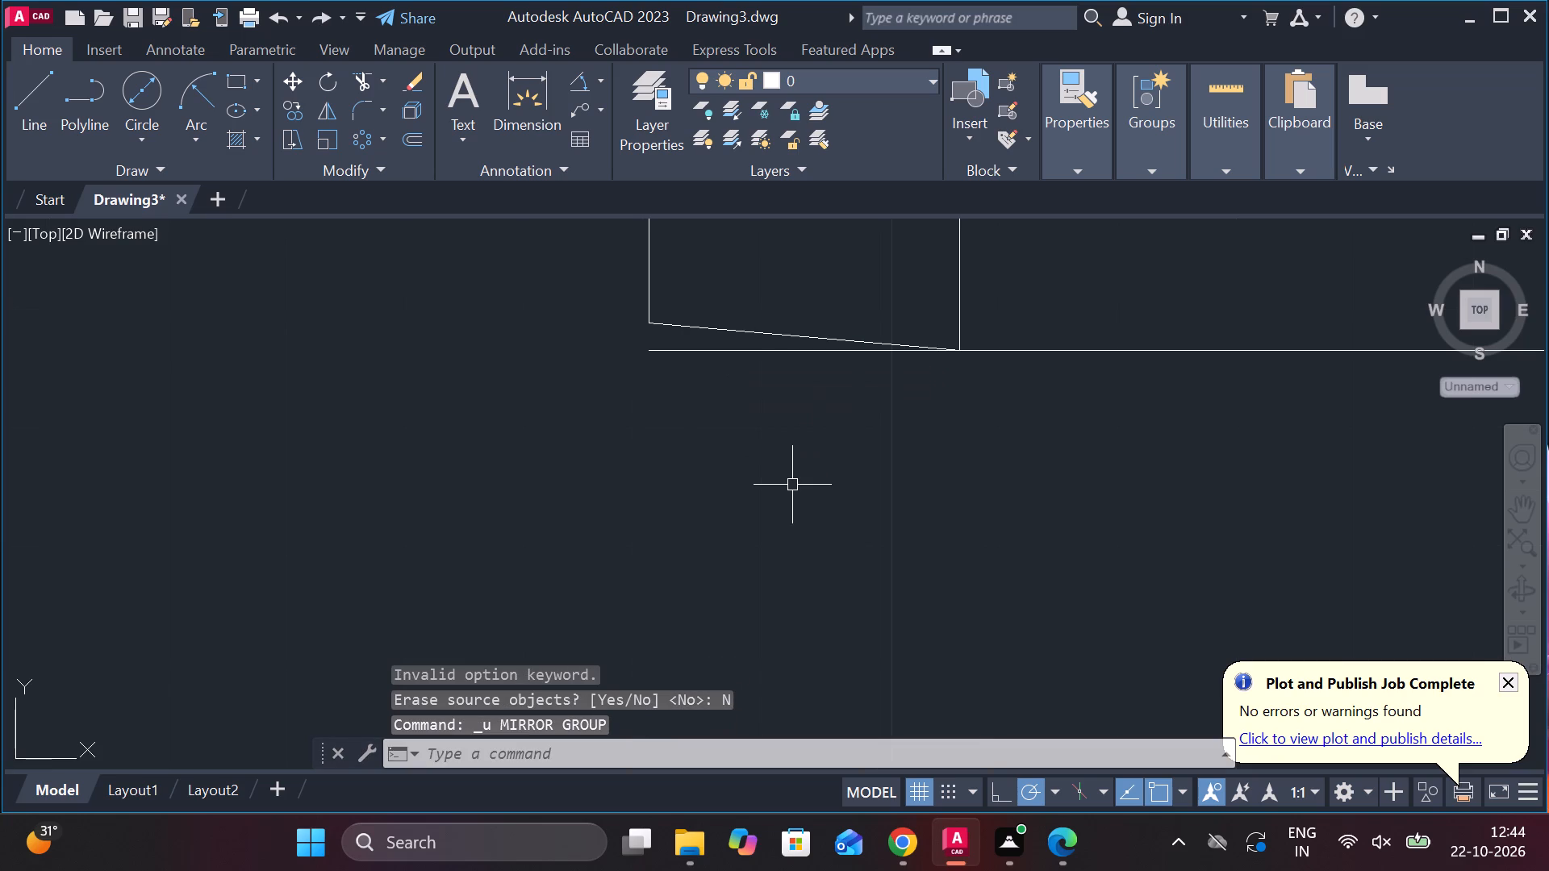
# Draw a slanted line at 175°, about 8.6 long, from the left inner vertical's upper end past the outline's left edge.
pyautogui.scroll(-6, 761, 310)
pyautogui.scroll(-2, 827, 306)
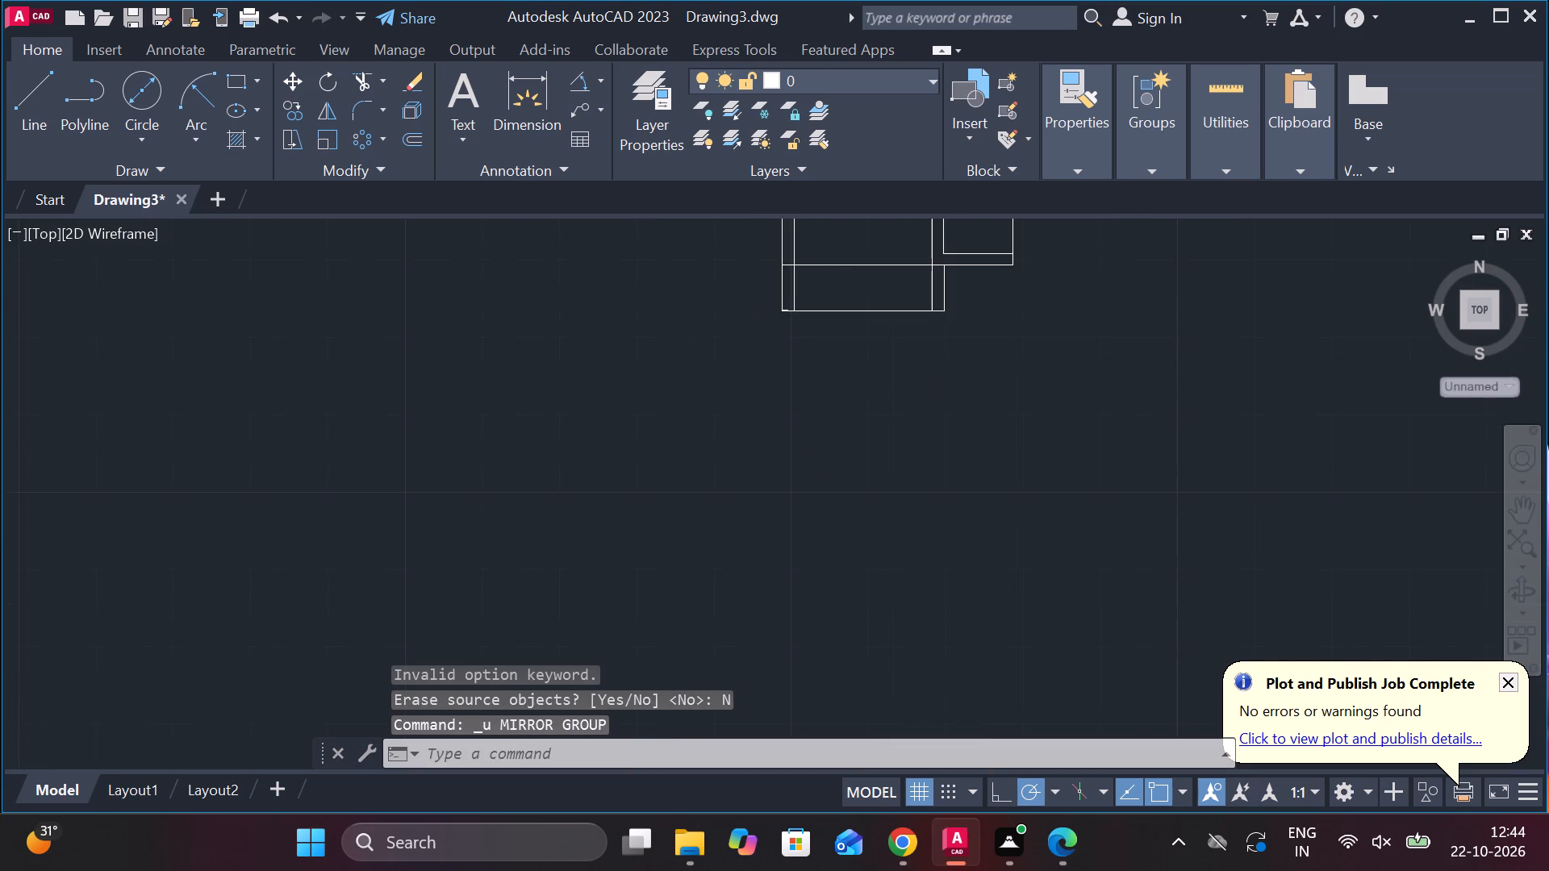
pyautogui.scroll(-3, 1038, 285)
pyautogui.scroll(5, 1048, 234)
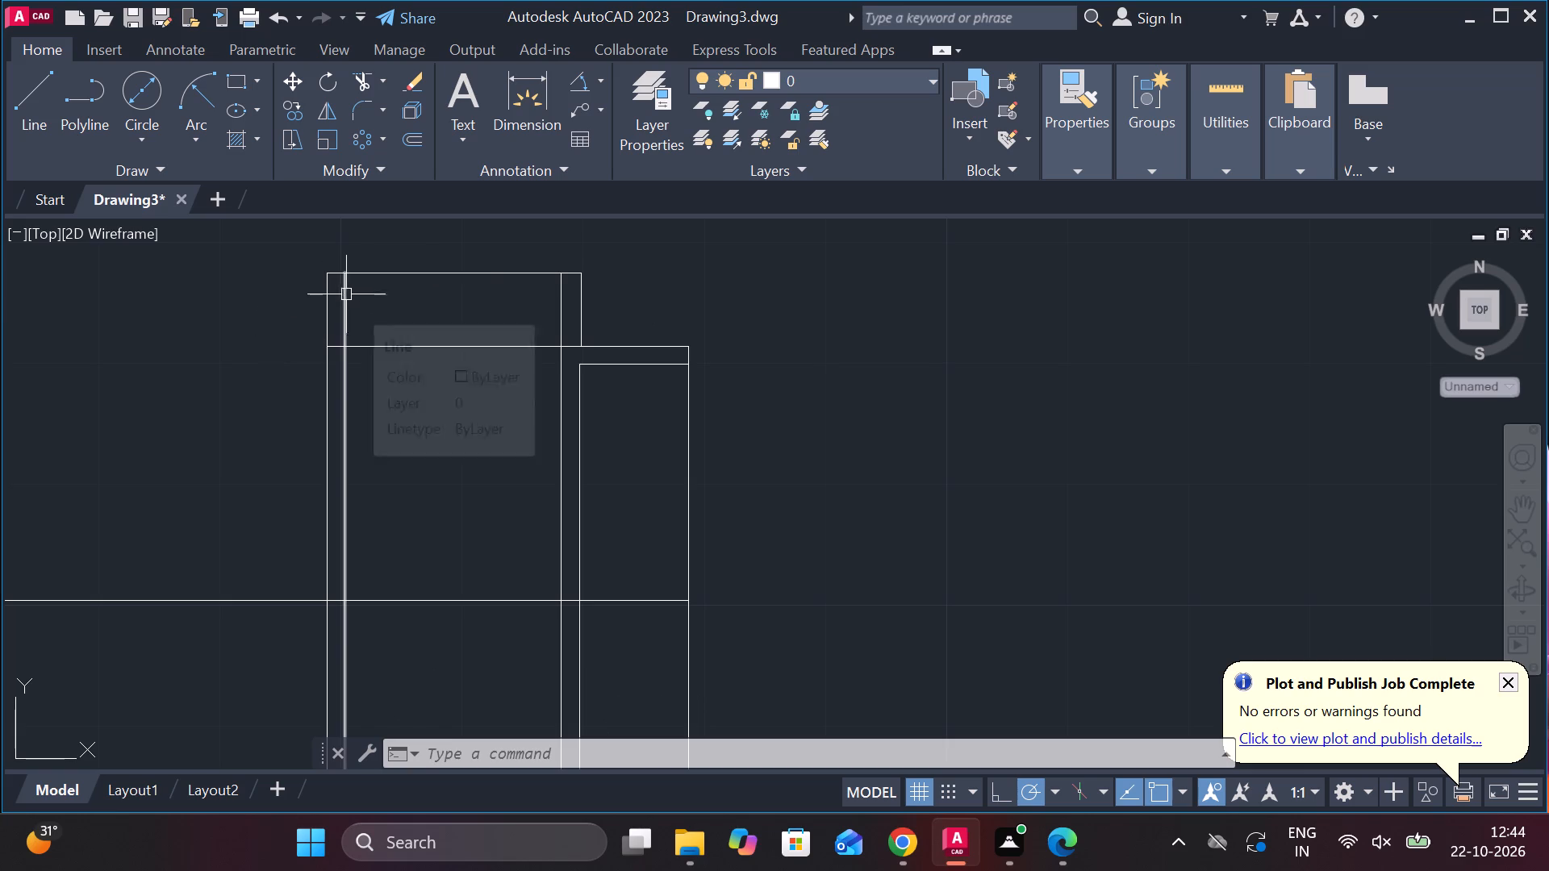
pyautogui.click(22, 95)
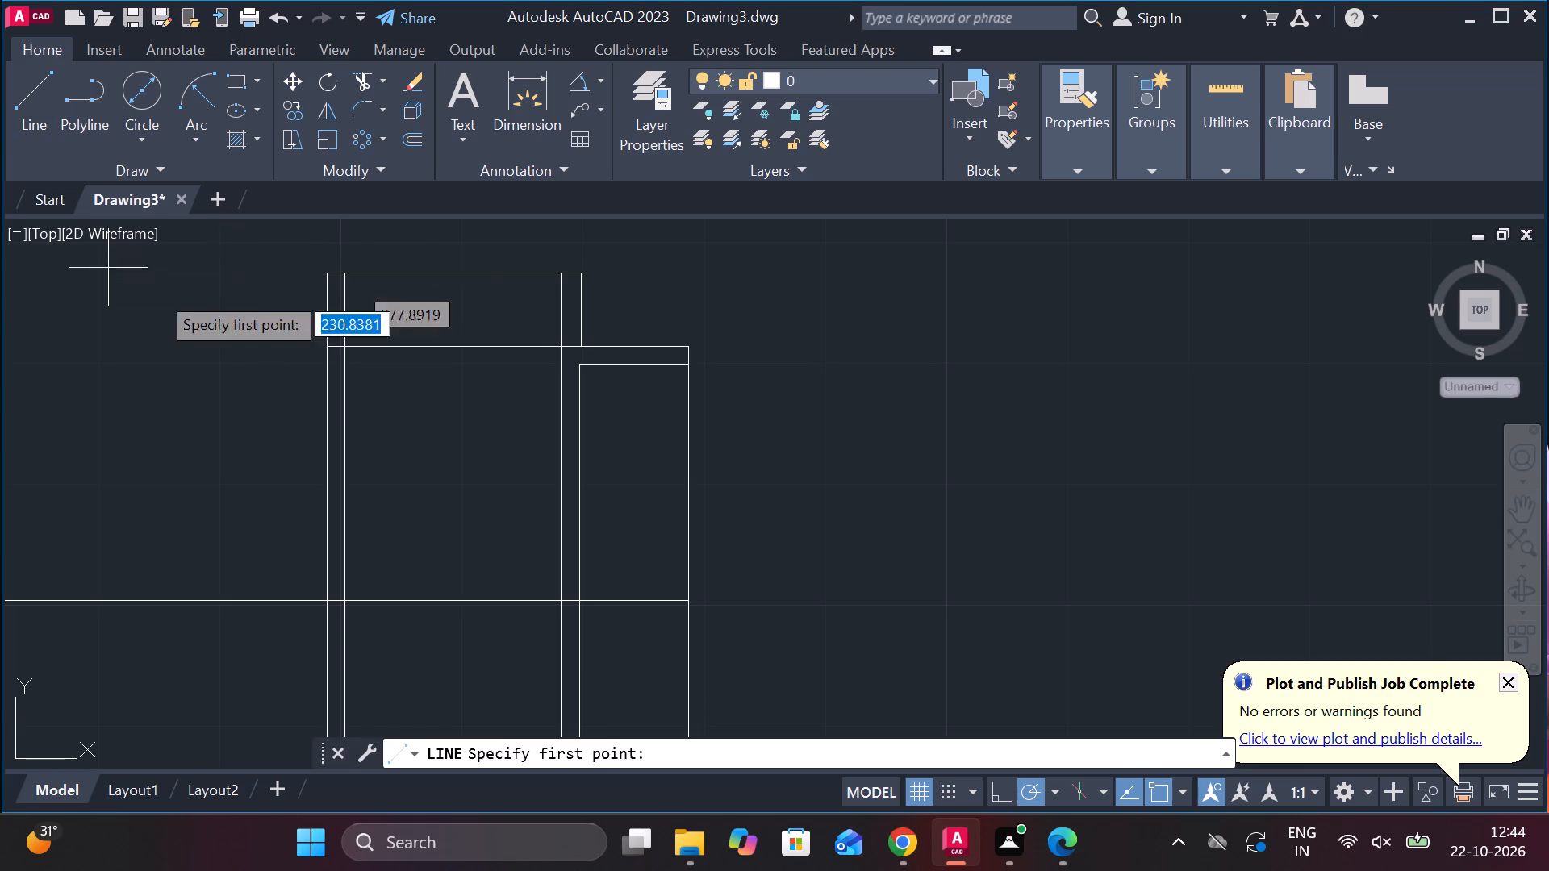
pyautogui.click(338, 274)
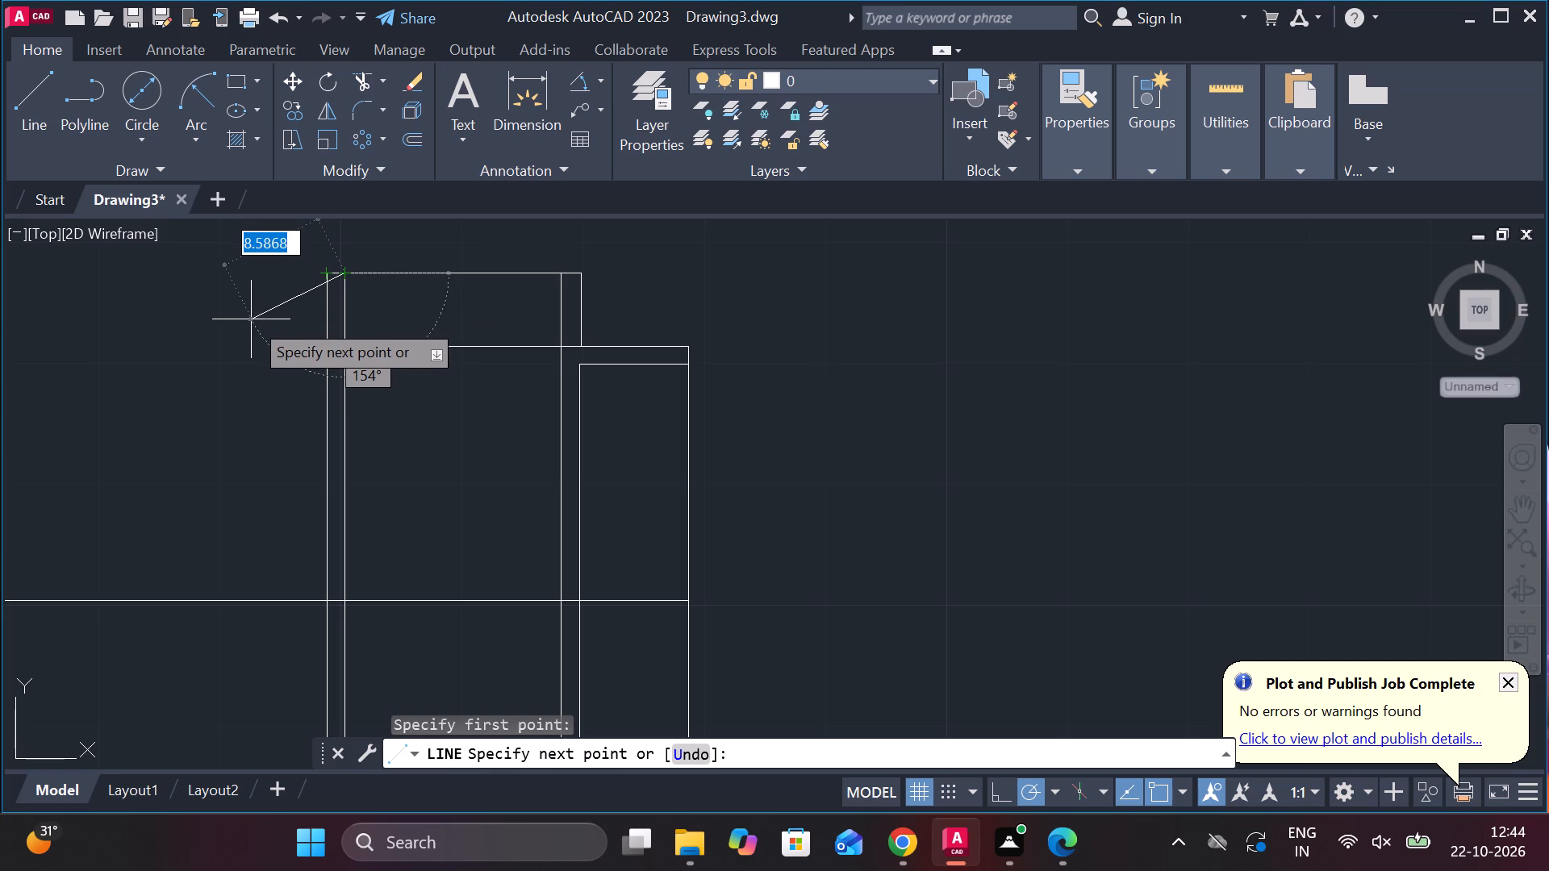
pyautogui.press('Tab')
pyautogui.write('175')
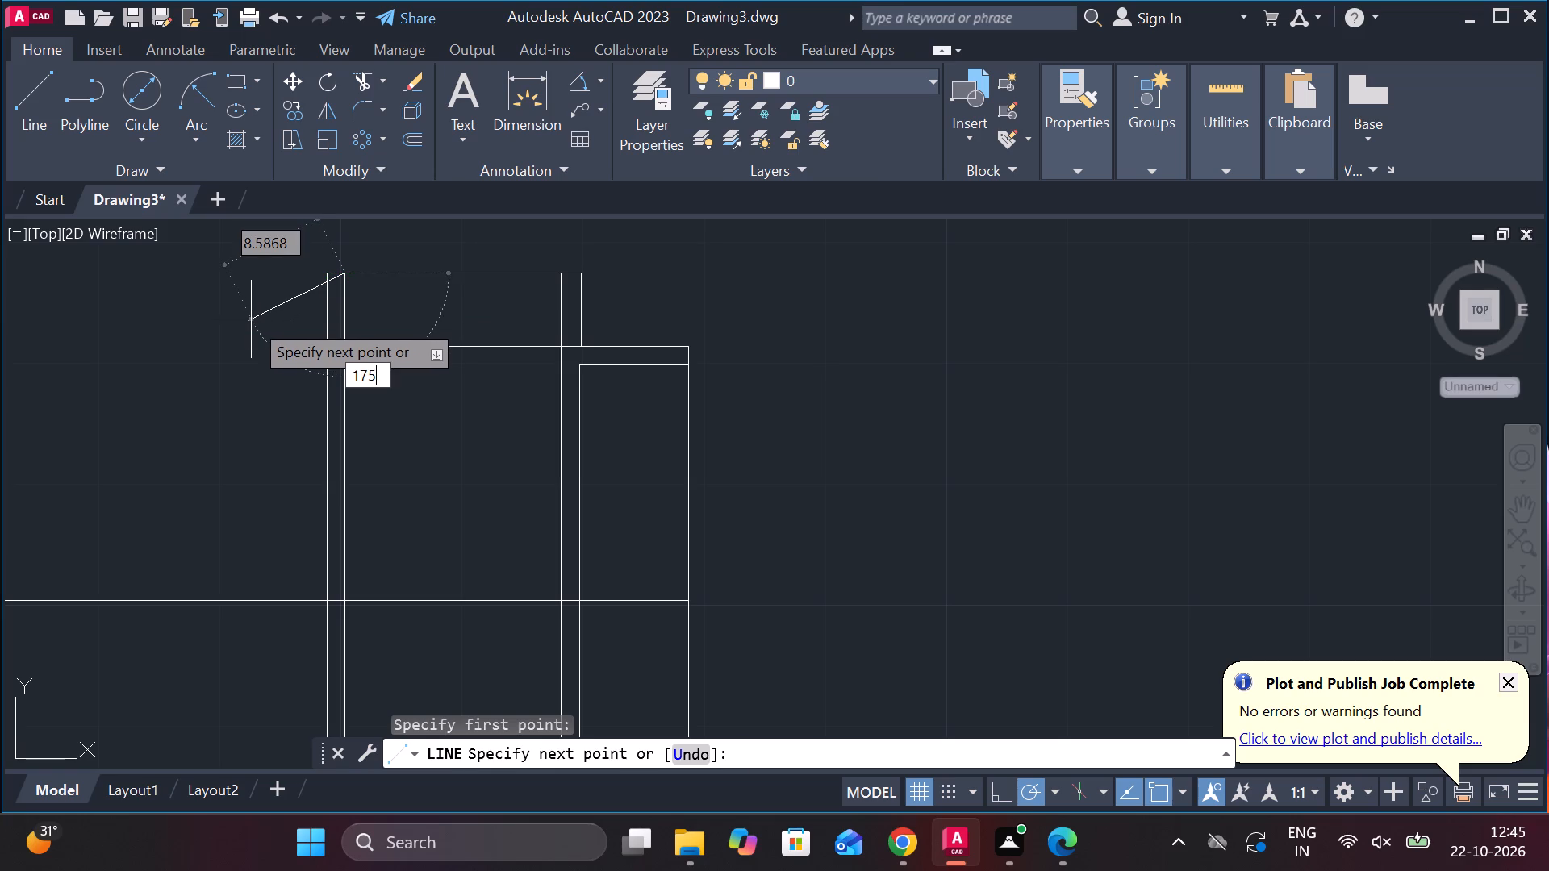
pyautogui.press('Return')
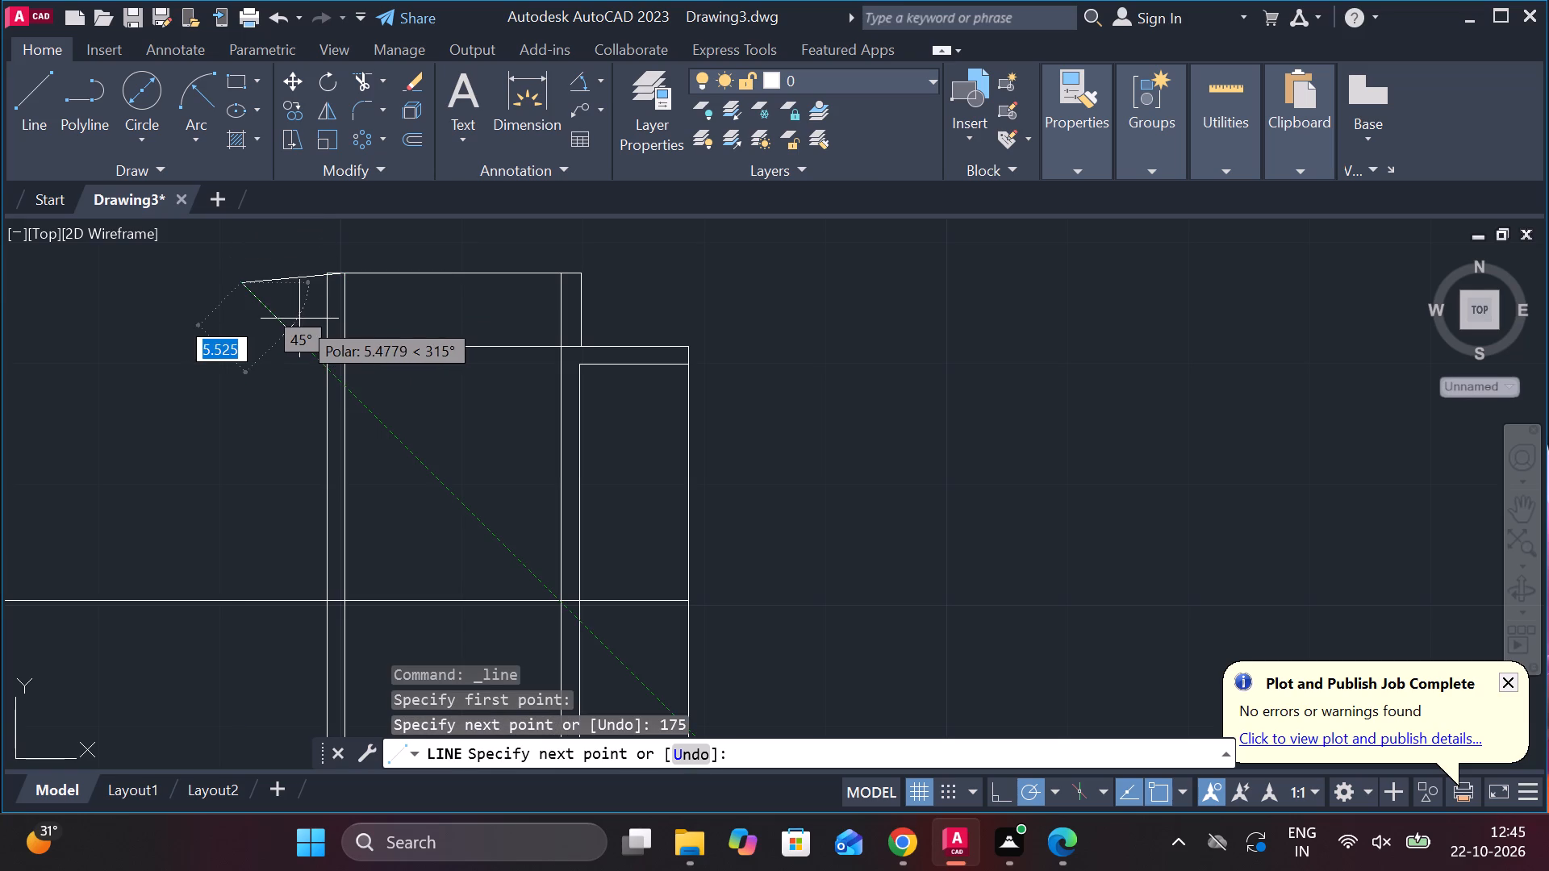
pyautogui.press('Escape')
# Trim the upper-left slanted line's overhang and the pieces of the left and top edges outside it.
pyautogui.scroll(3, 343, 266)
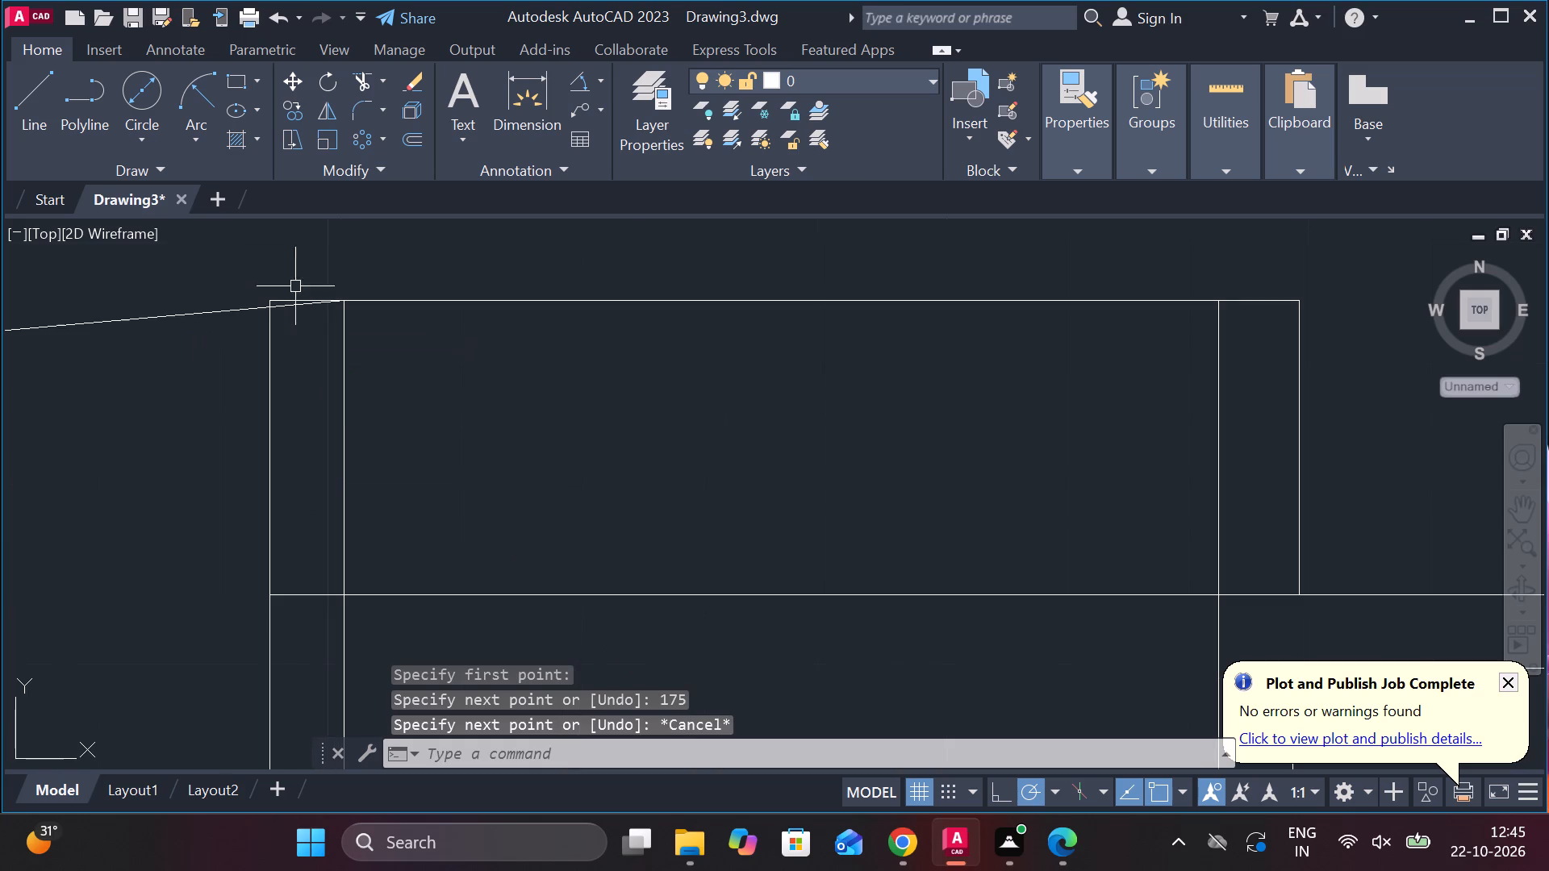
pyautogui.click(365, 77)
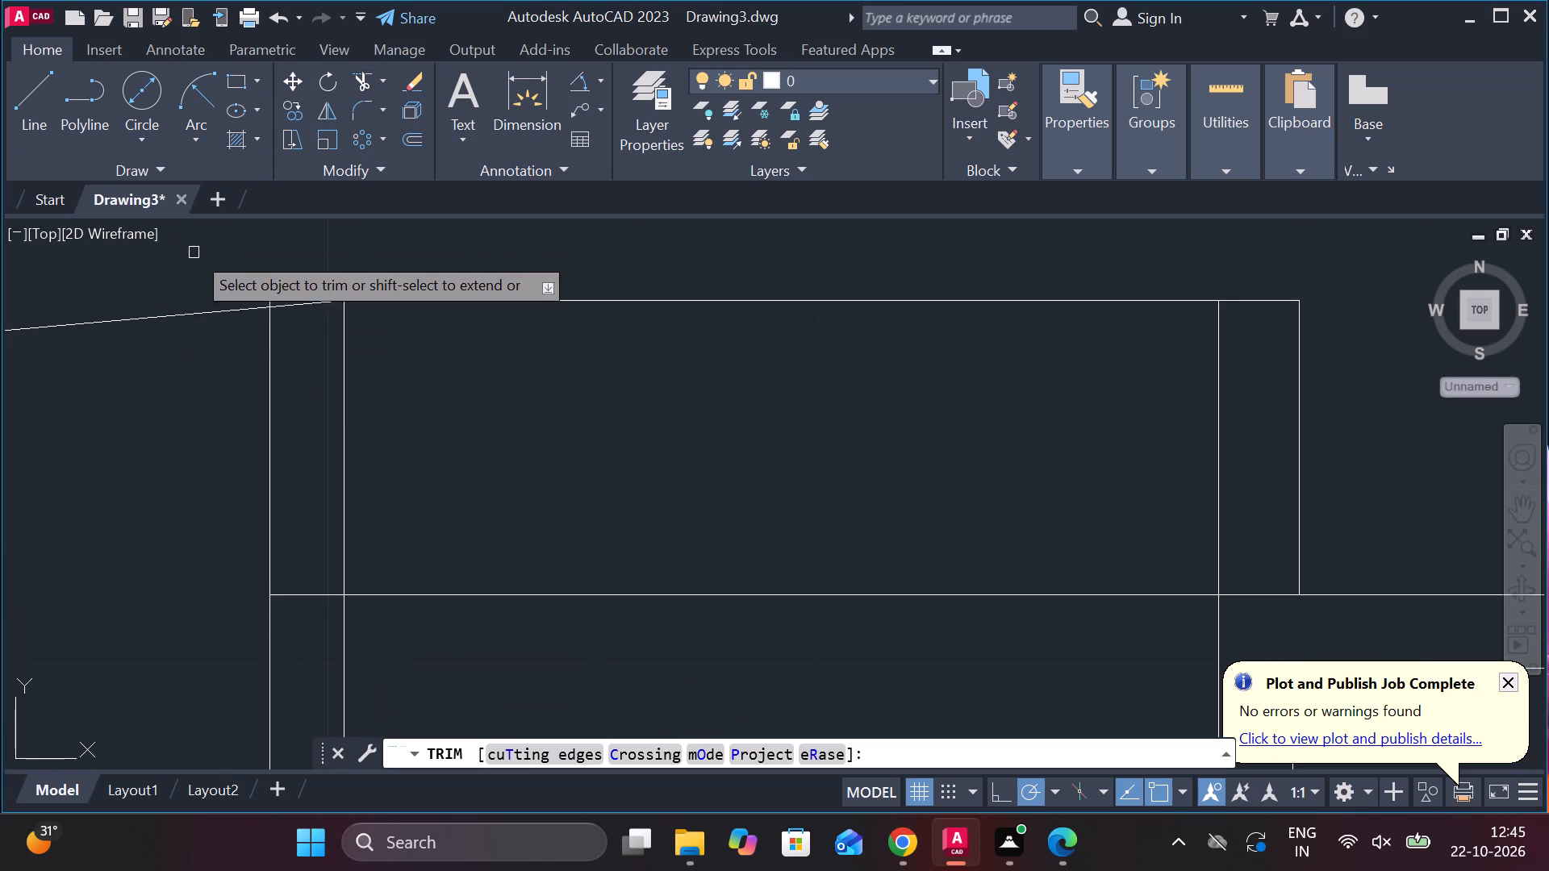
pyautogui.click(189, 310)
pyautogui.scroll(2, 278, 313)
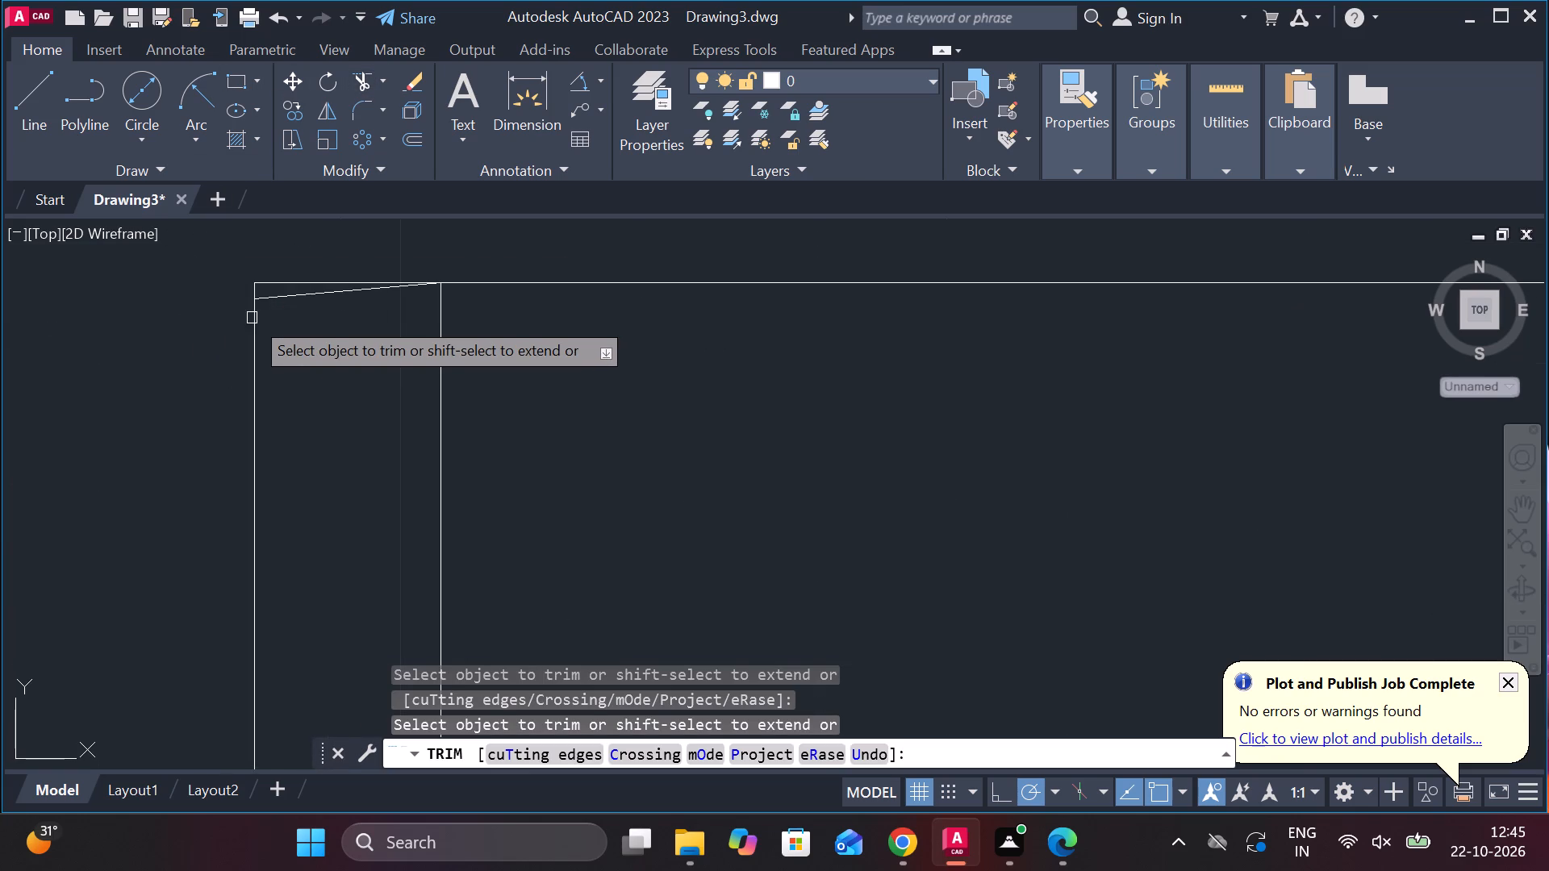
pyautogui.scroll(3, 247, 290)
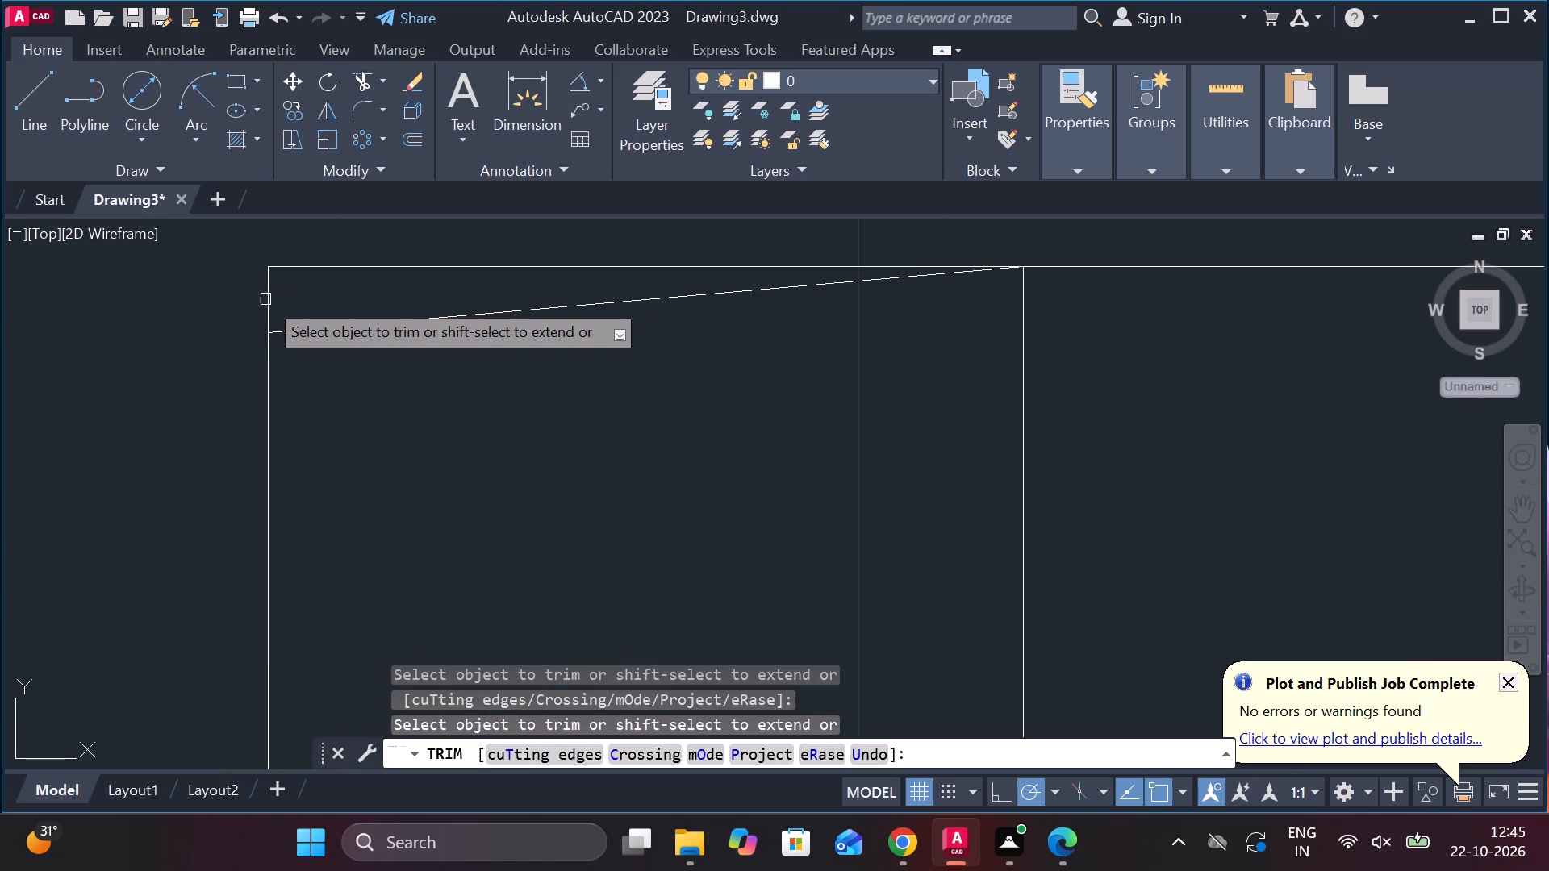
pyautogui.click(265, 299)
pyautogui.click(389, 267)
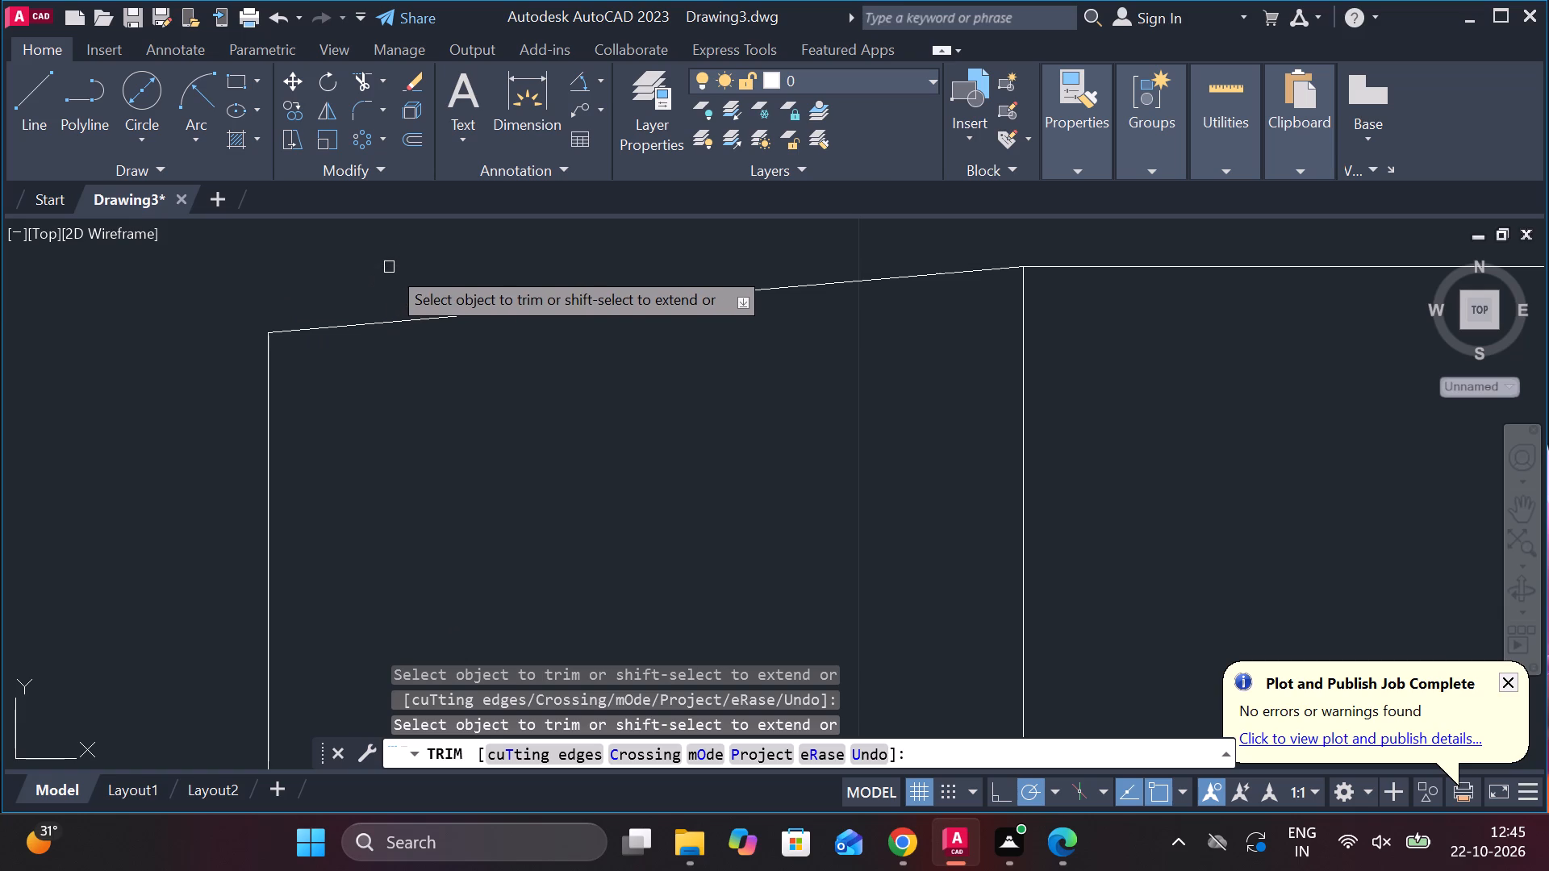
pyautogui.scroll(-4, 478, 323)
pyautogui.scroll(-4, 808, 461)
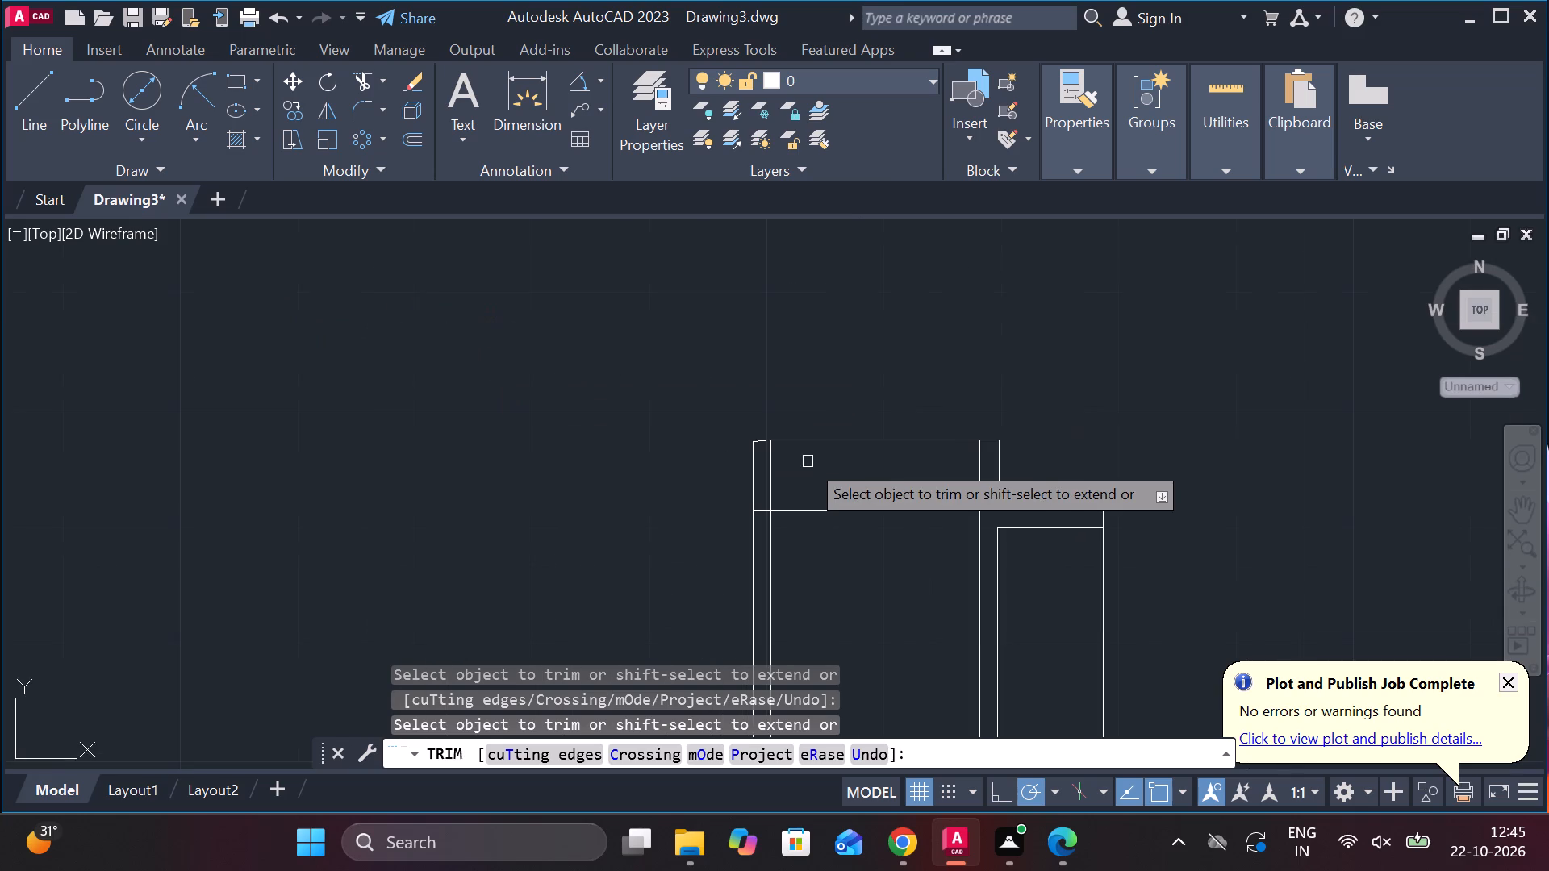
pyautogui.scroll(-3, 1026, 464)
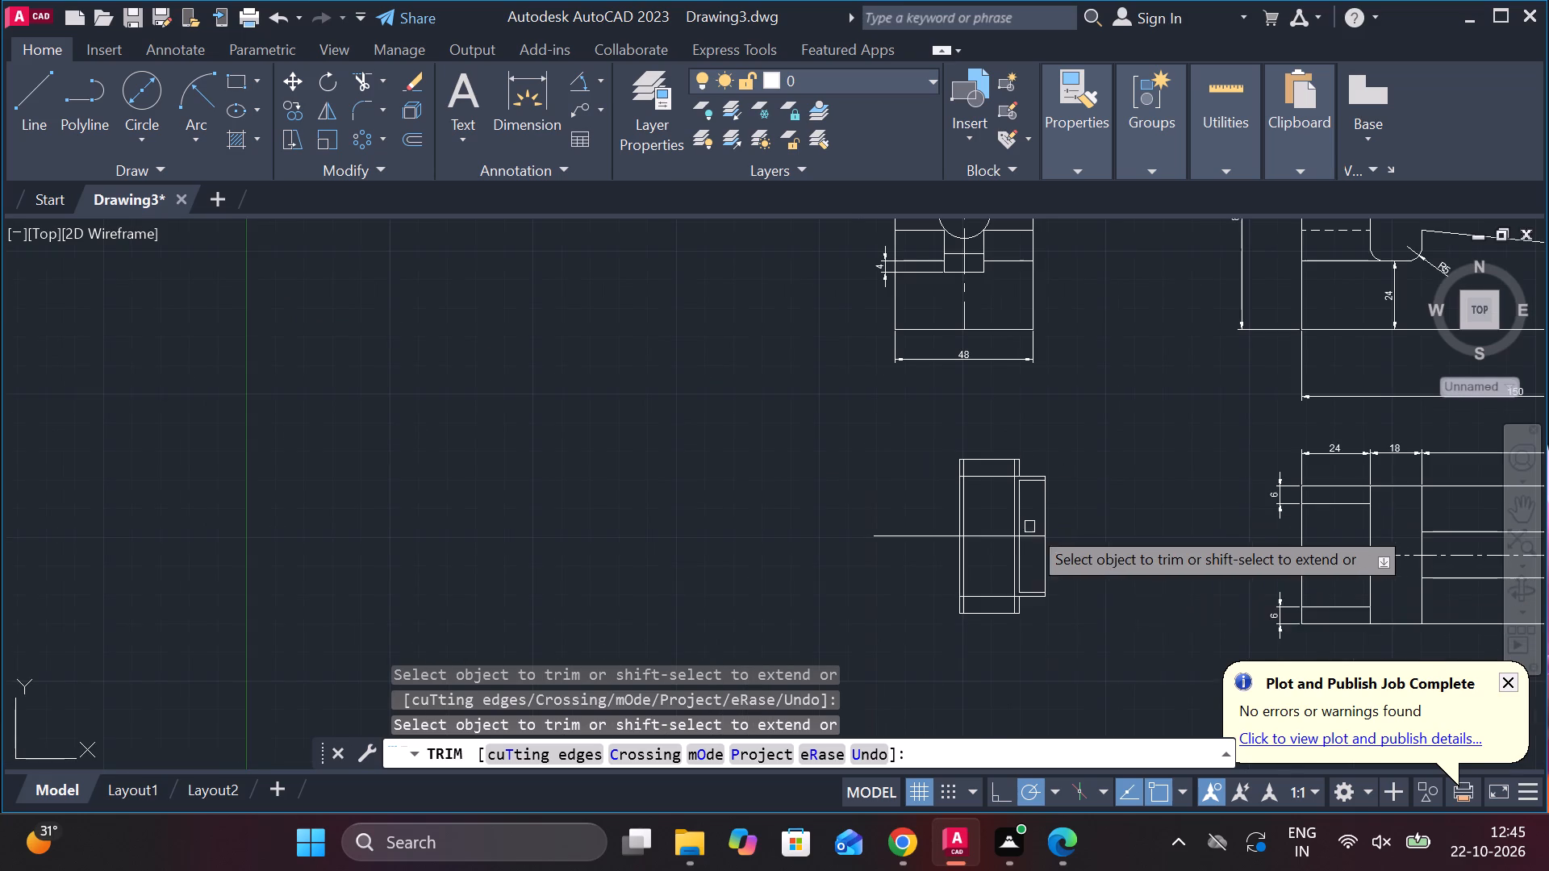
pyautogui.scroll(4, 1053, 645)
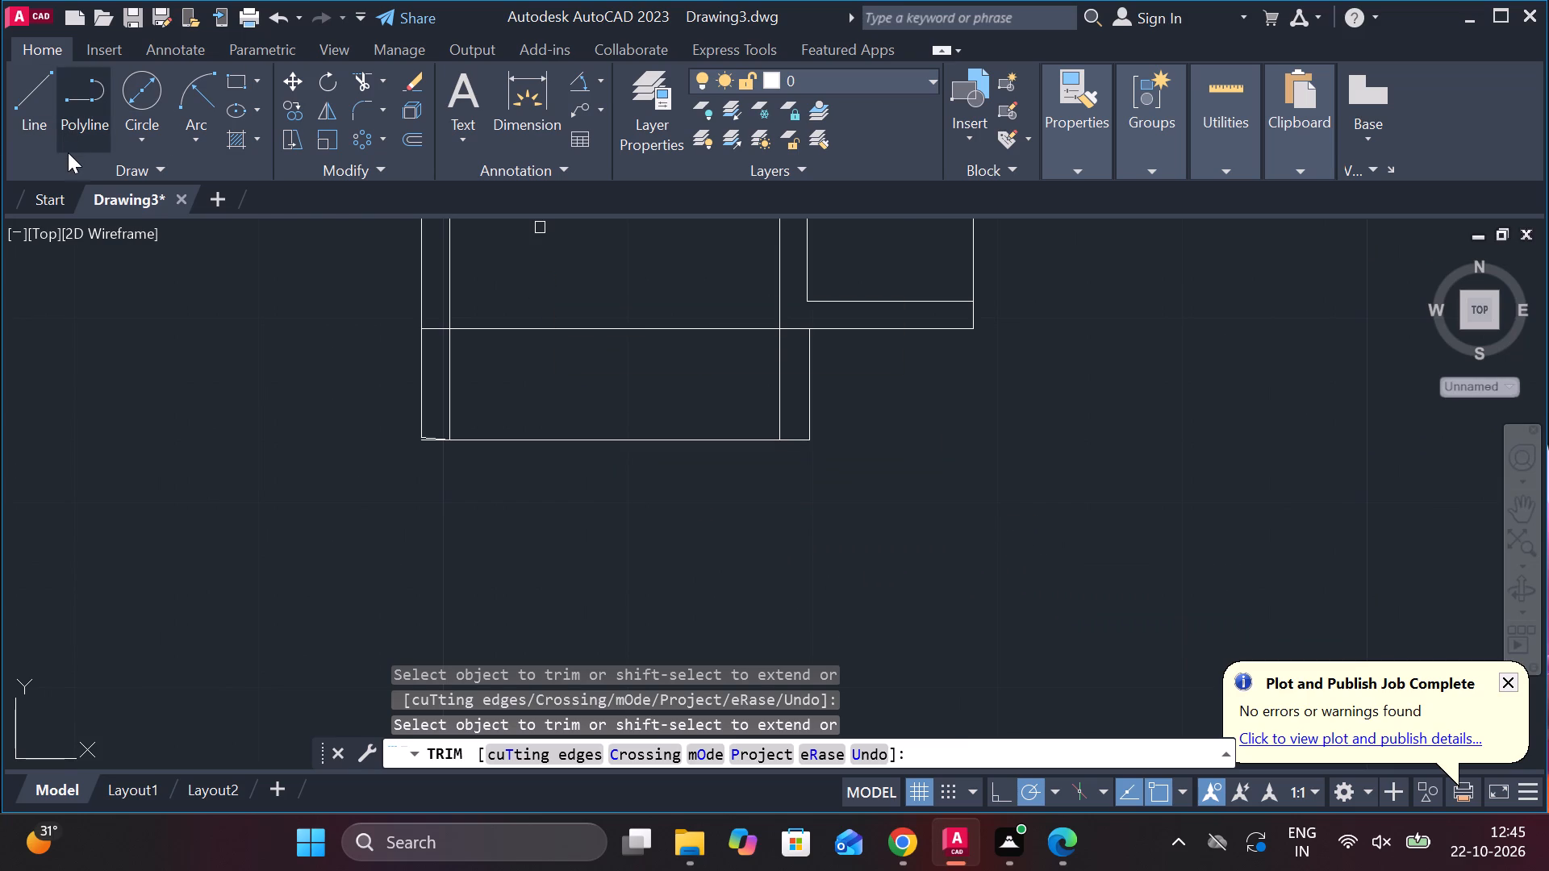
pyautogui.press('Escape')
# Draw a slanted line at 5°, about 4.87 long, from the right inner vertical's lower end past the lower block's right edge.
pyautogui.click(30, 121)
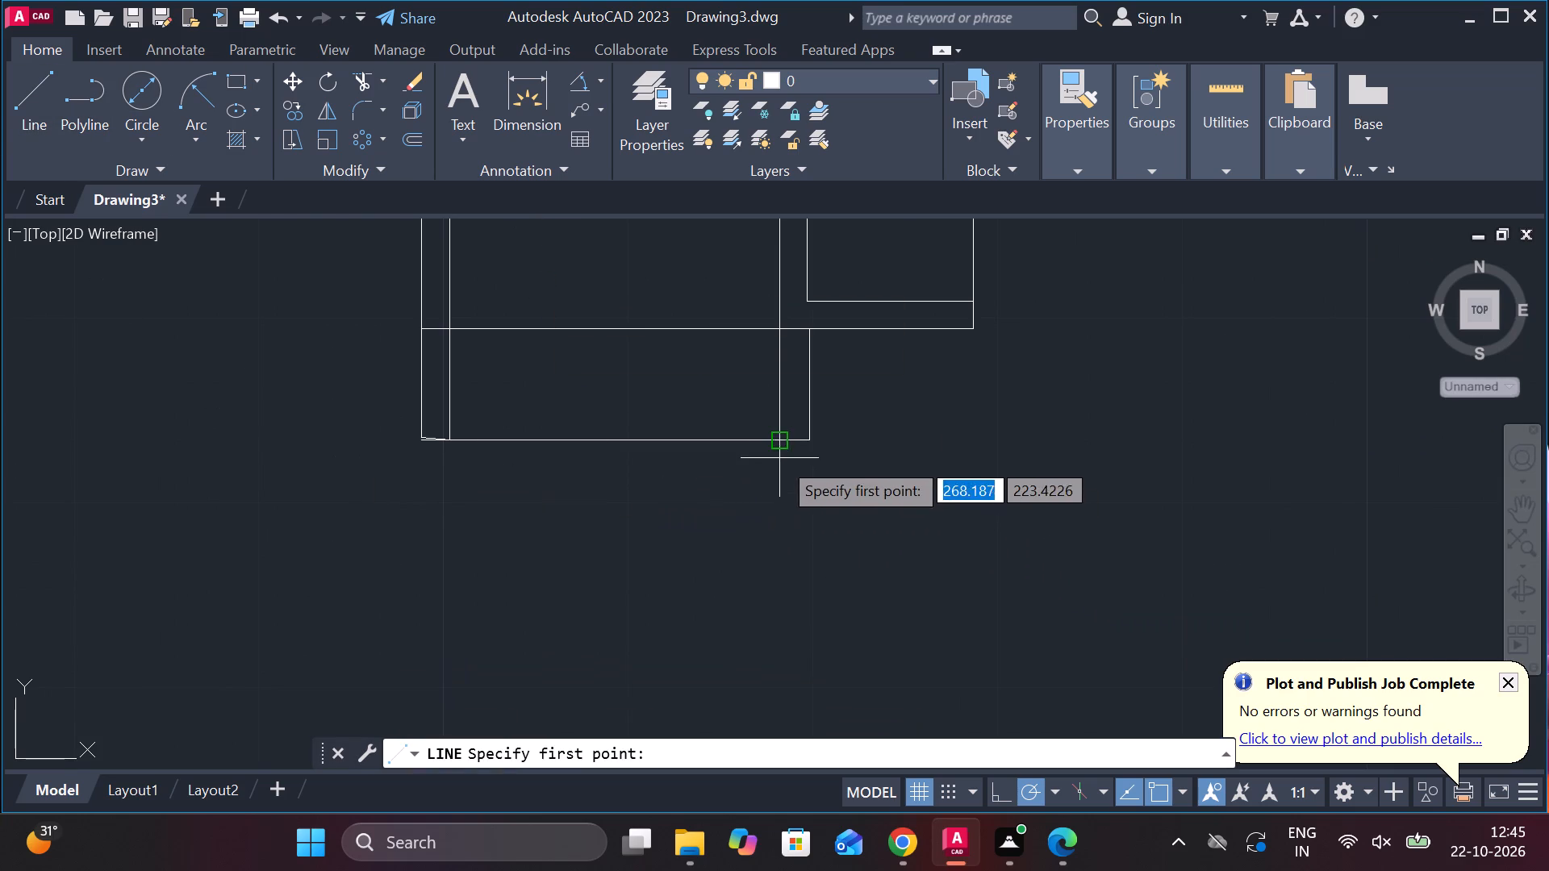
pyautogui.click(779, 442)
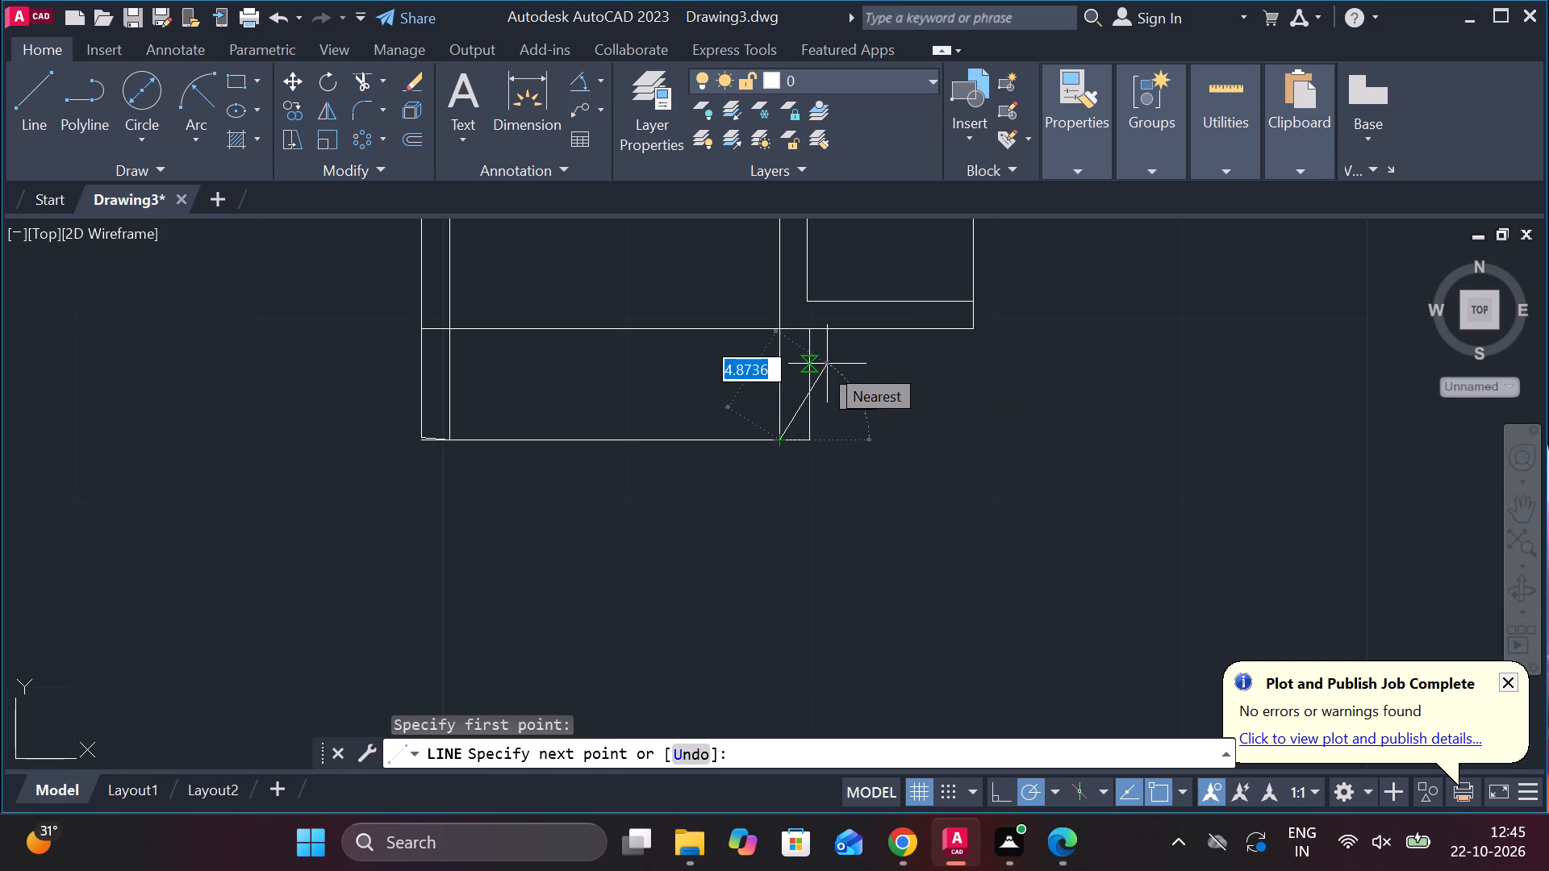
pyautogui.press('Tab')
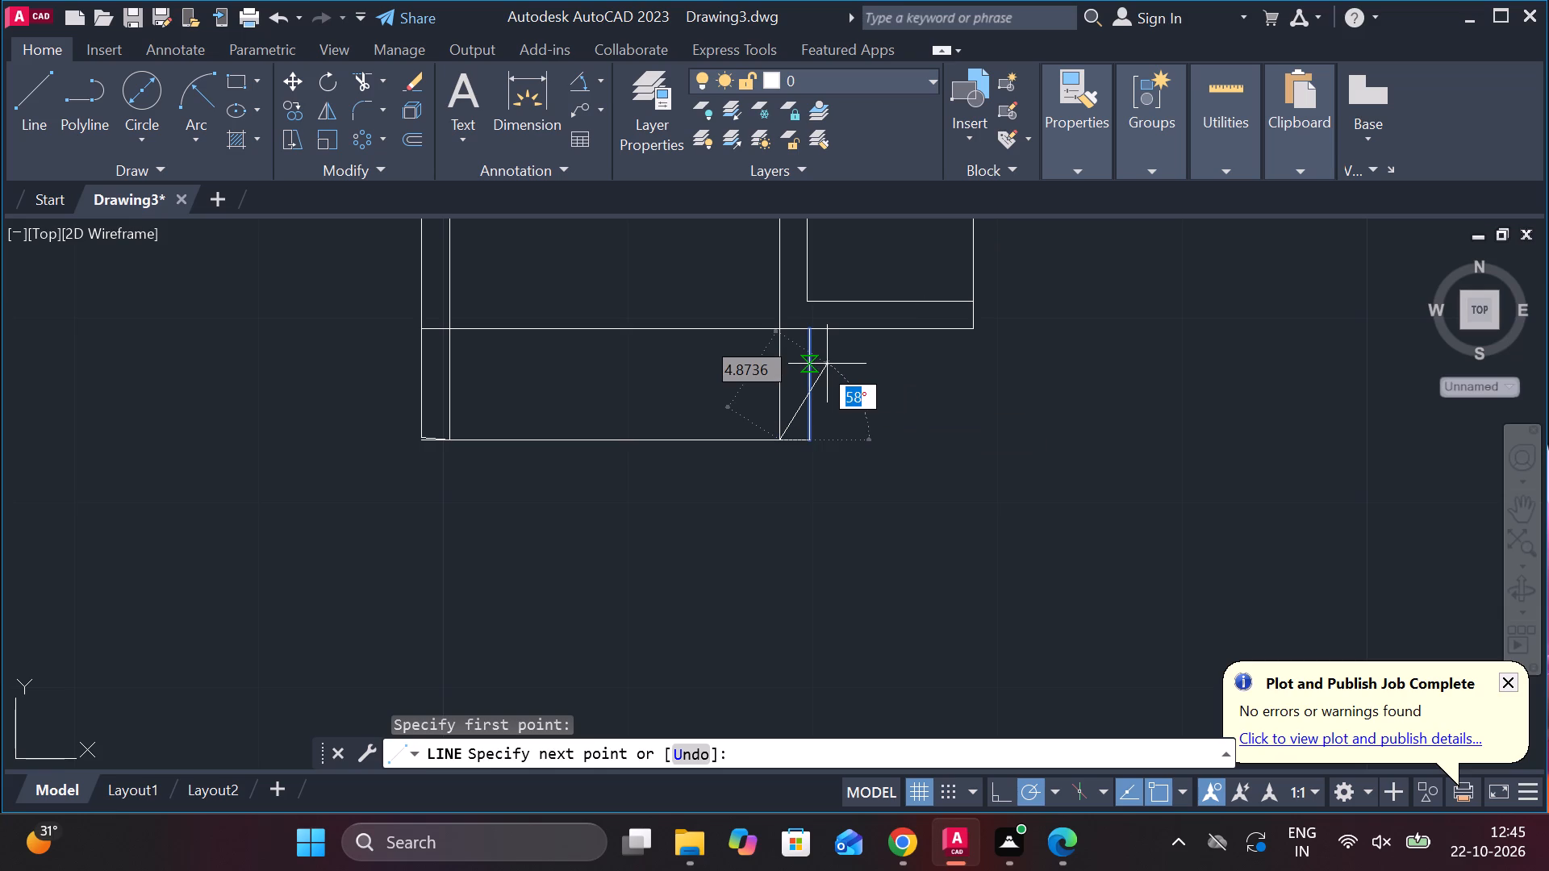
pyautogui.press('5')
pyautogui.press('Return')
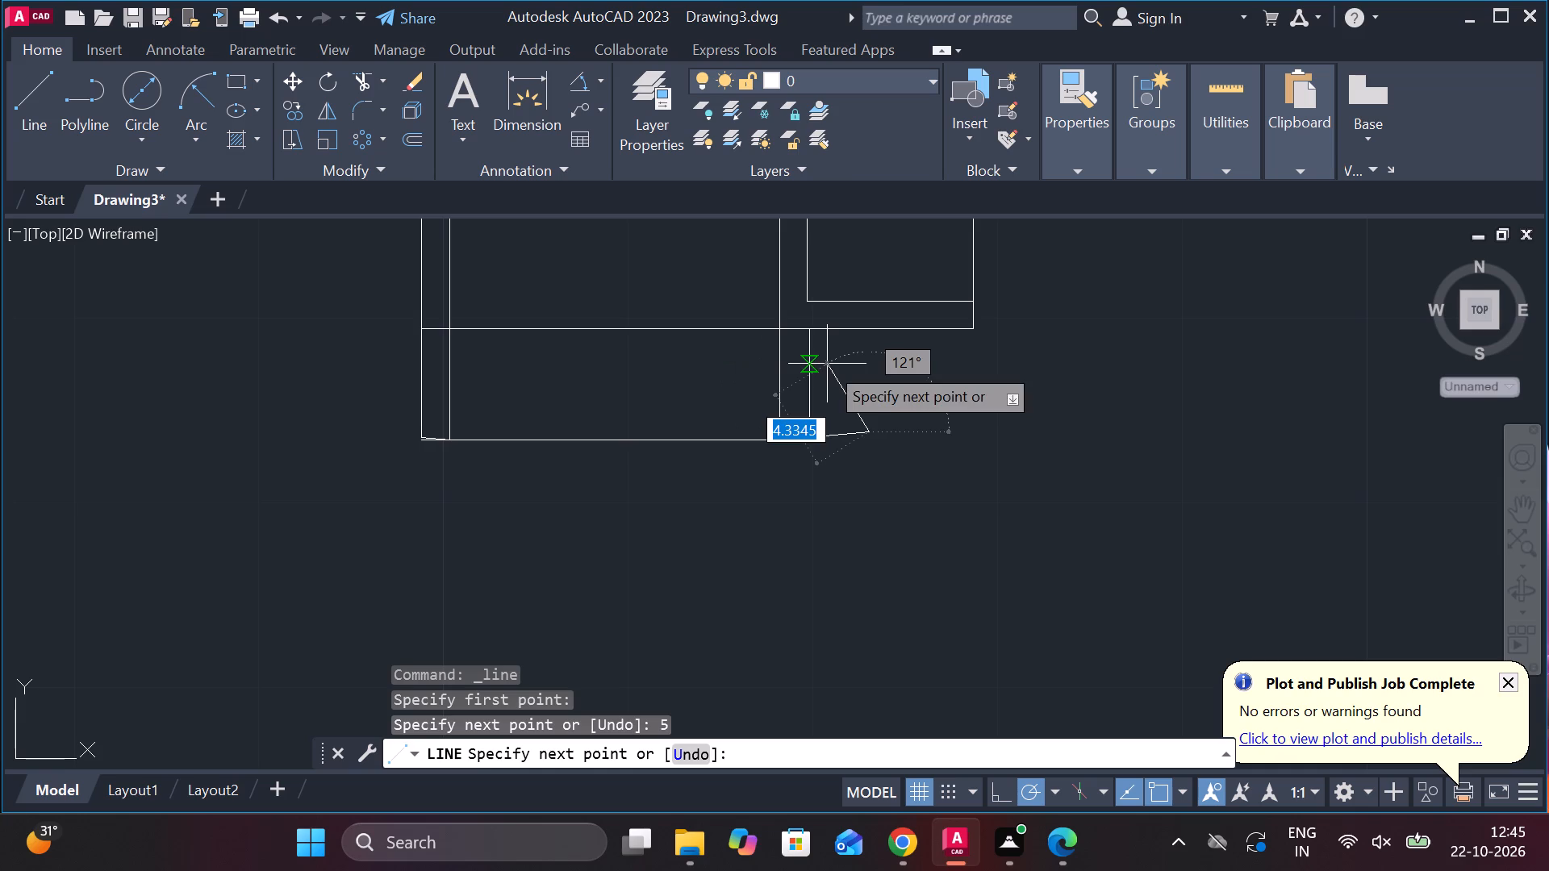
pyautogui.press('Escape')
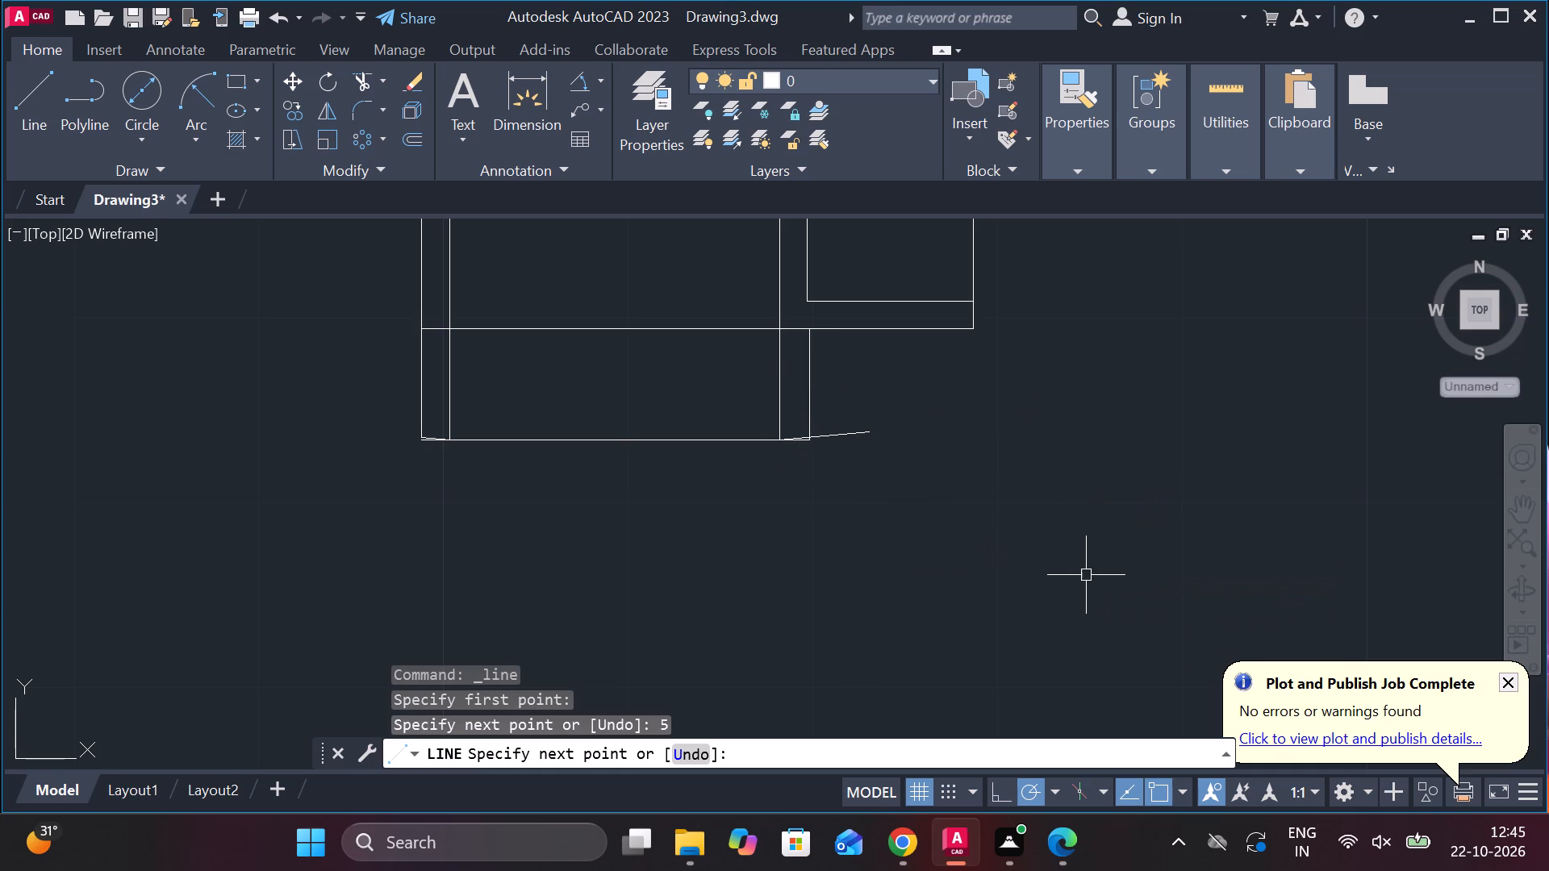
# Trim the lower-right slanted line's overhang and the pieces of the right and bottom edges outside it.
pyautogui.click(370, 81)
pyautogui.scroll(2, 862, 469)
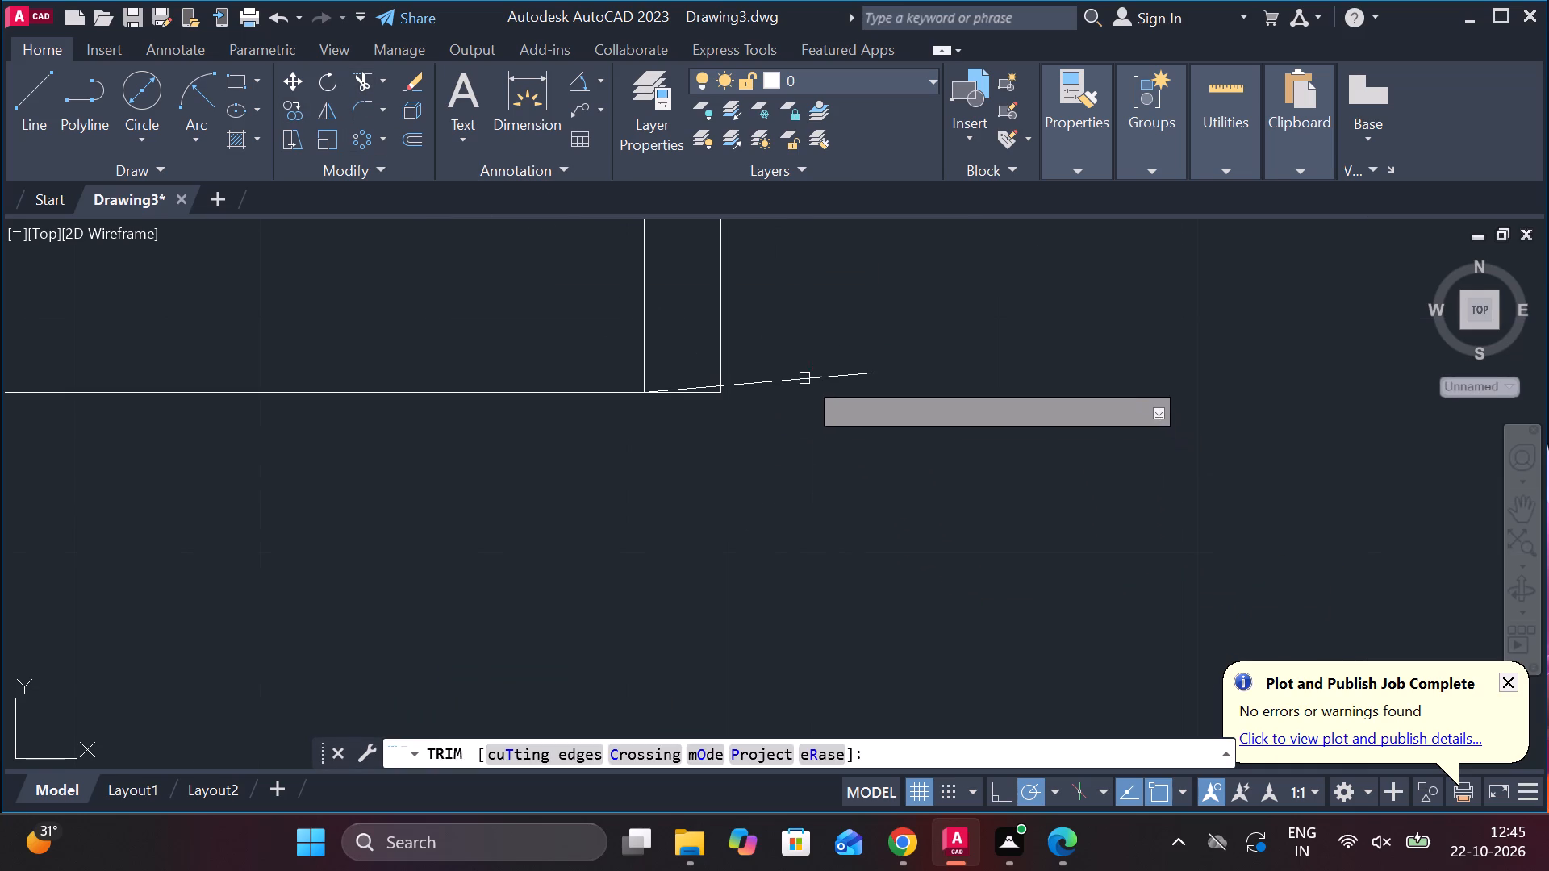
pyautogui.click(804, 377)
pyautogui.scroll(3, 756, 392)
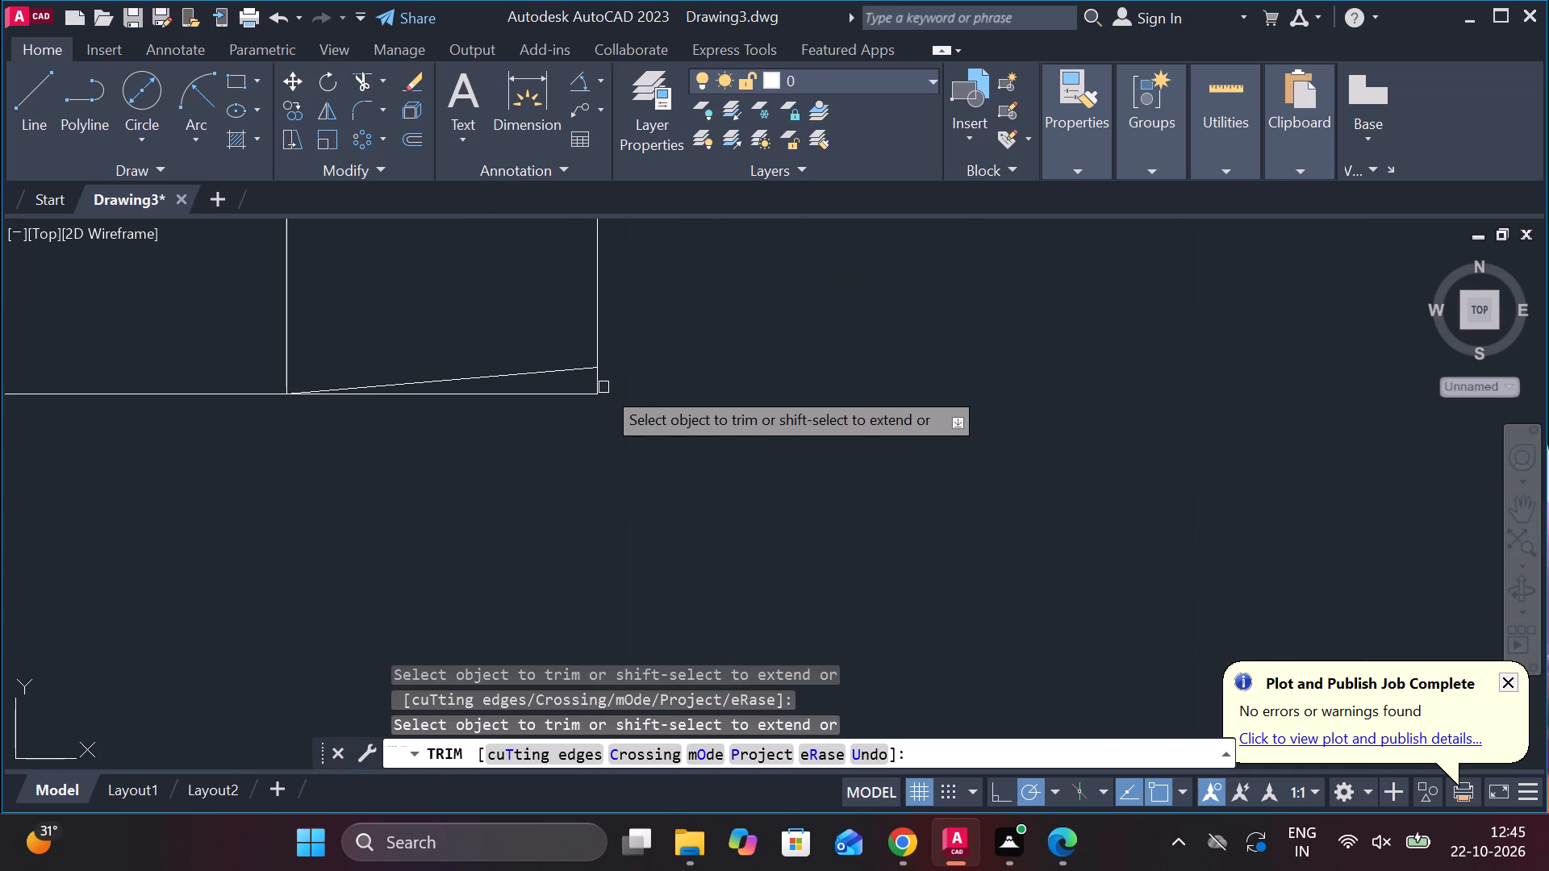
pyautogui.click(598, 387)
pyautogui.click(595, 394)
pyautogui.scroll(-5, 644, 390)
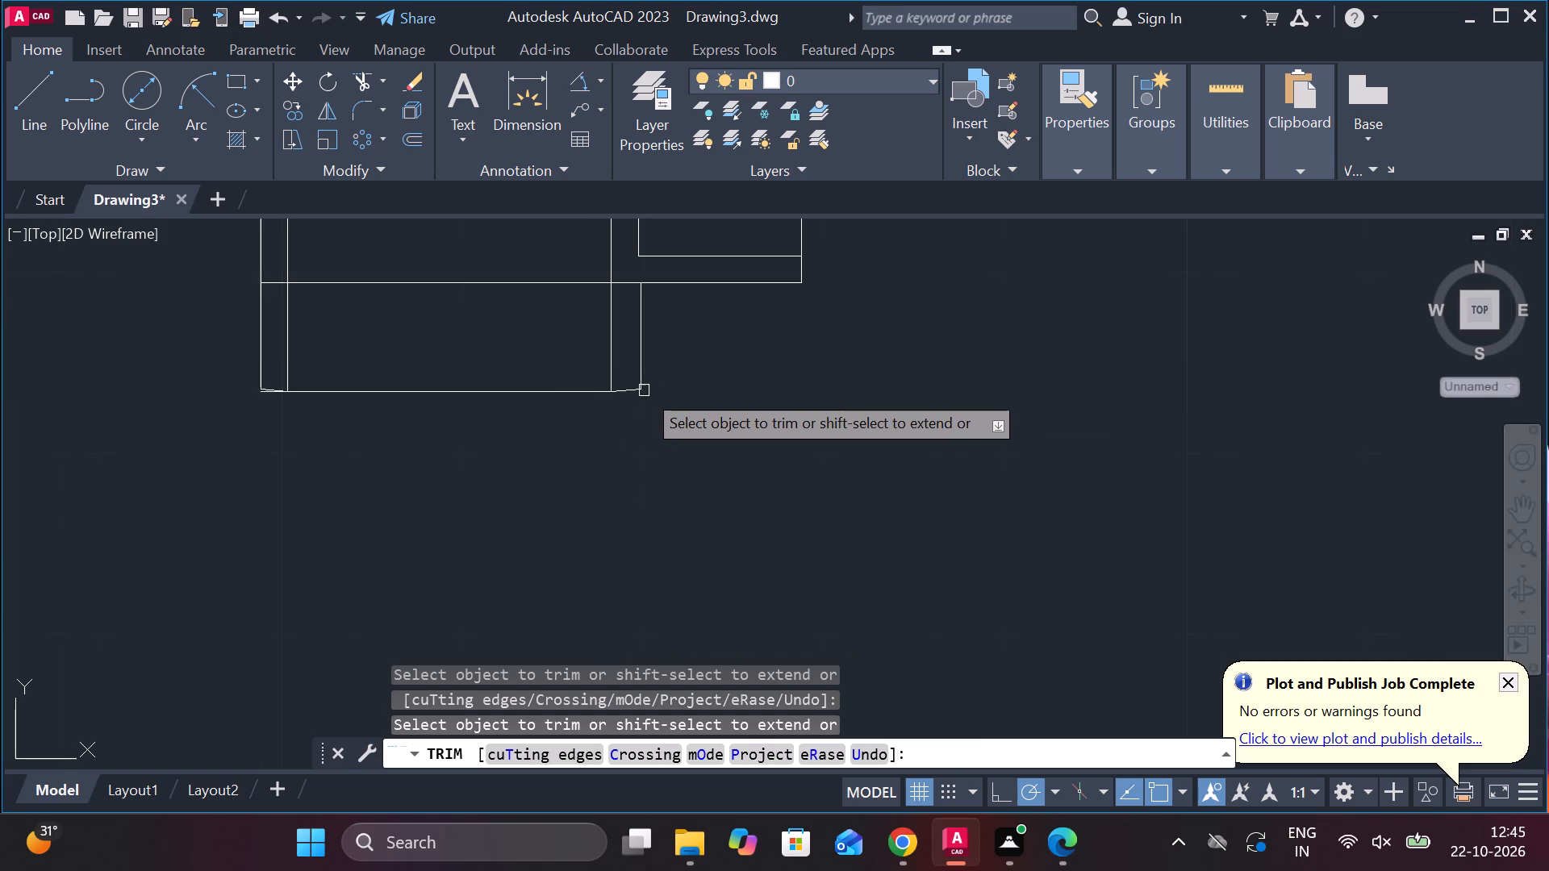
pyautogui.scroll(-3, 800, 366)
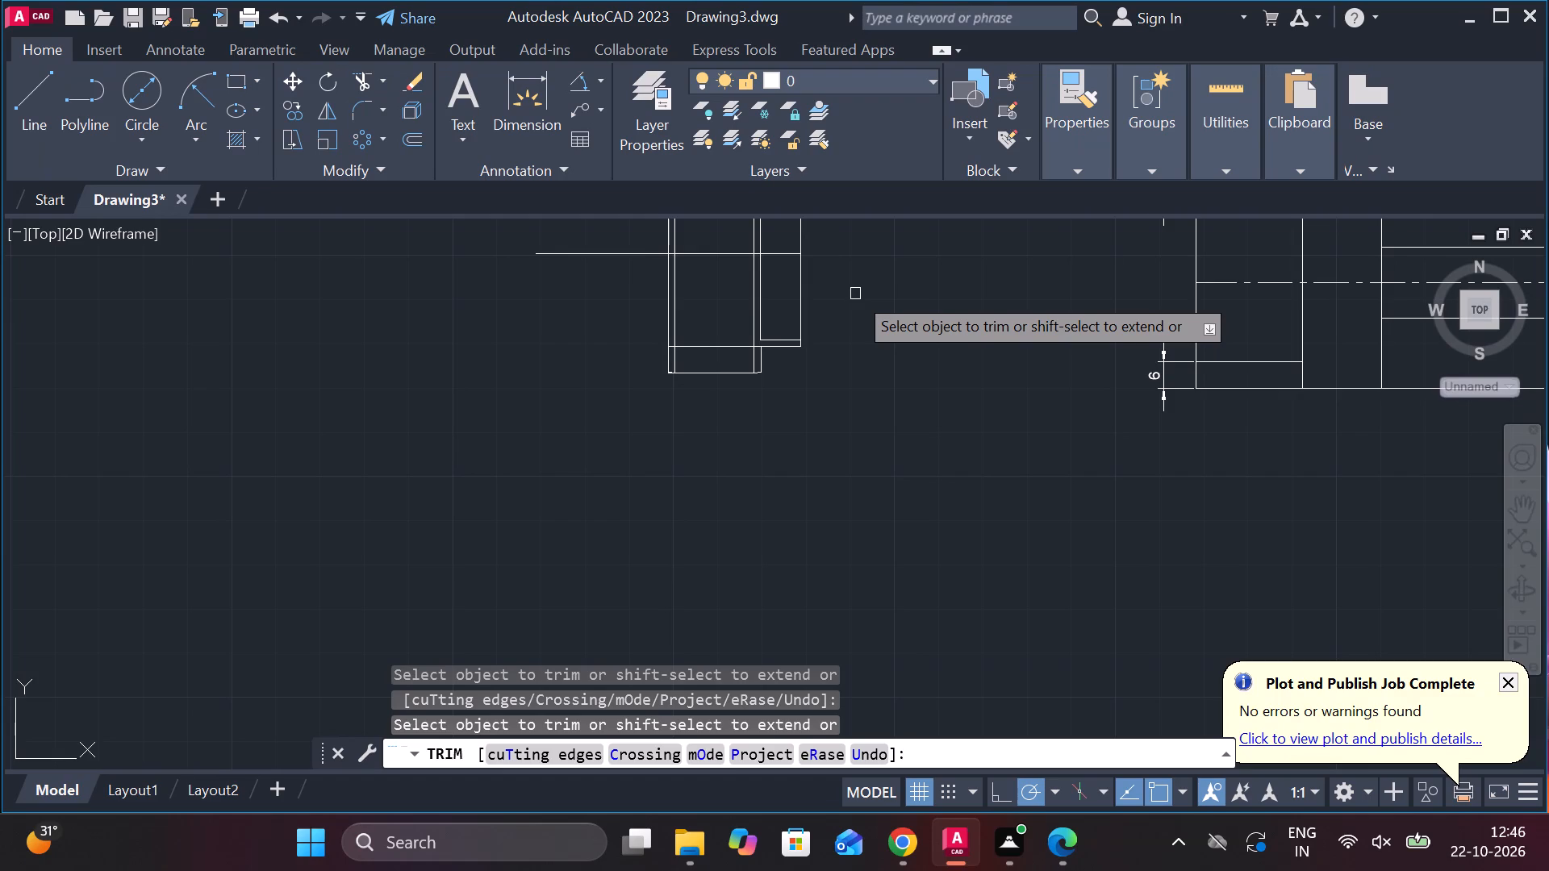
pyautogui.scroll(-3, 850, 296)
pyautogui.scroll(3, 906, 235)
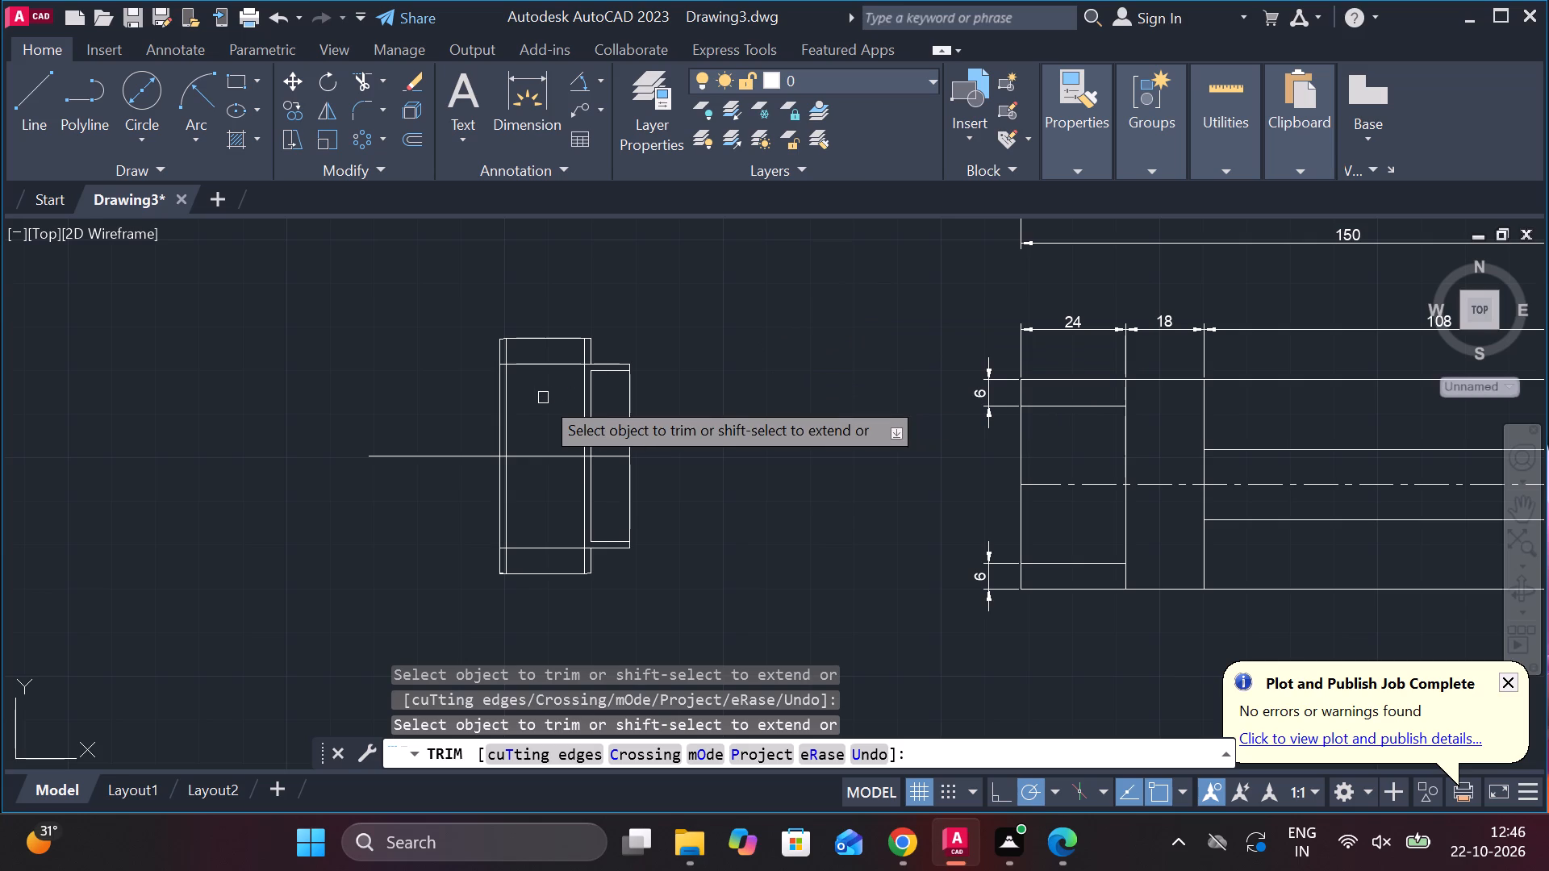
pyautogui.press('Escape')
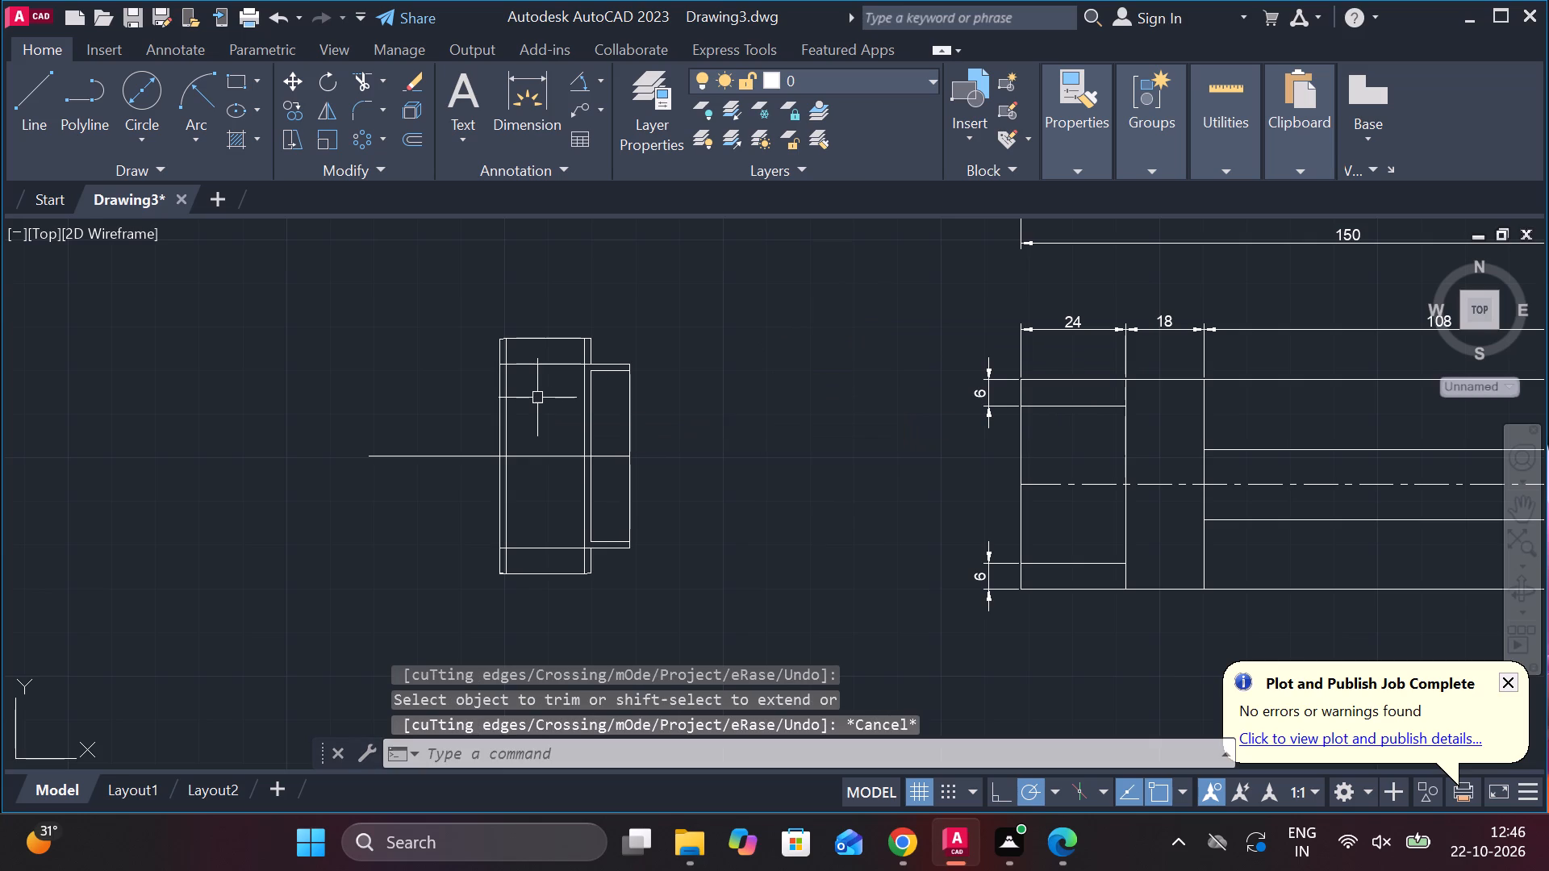
# Undo all the slanted corner lines and their trims, including the lower-left one, back to the square-cornered outline.
pyautogui.hotkey('ctrl', 'z')
pyautogui.hotkey('ctrl', 'z')
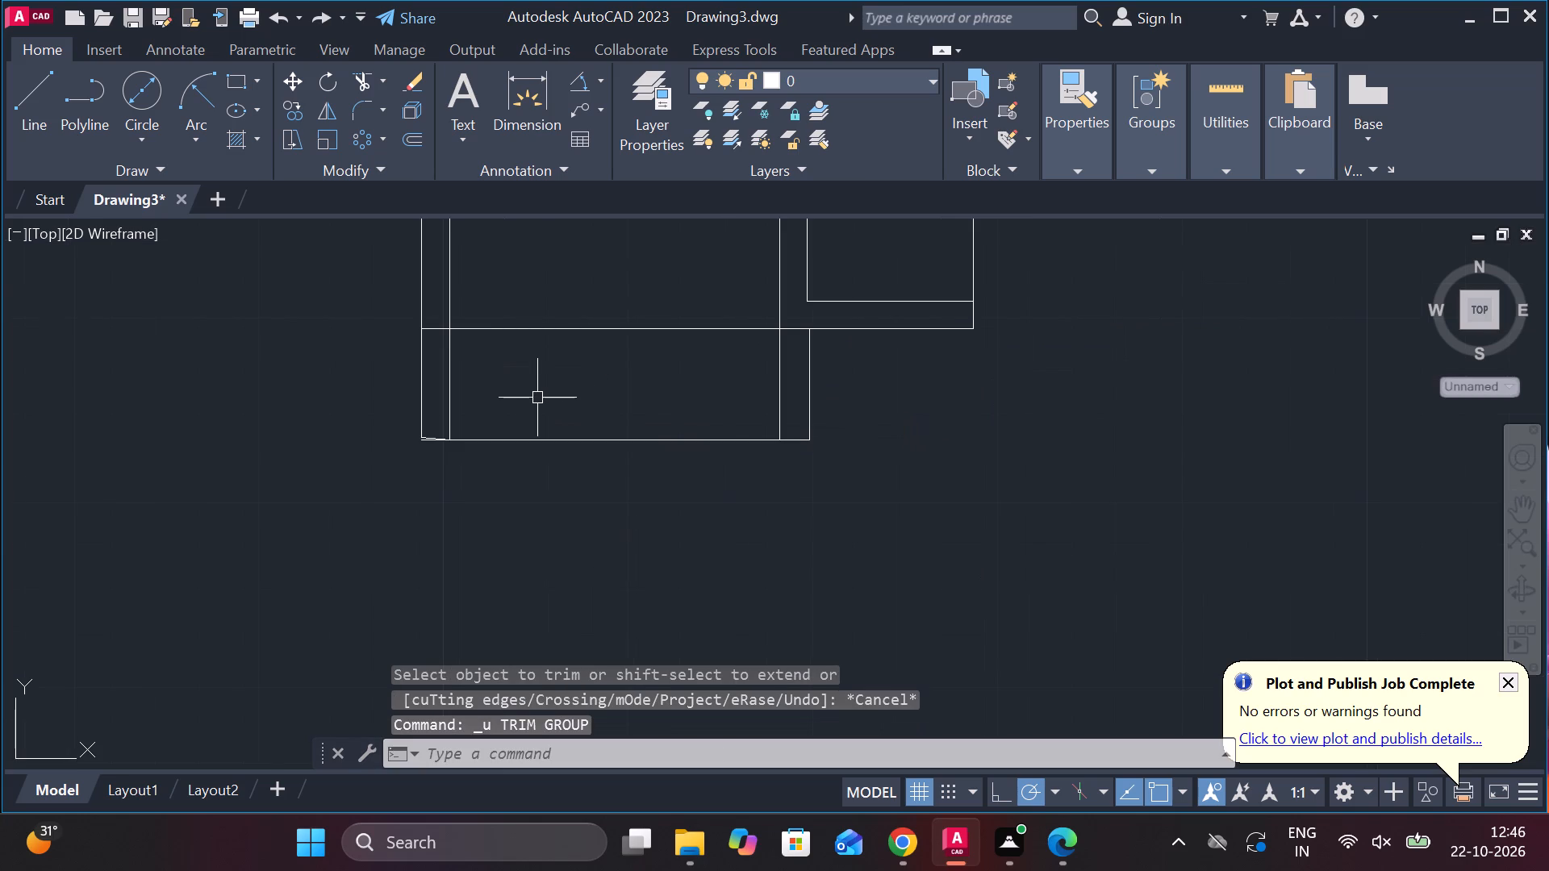
pyautogui.hotkey('ctrl', 'z')
pyautogui.hotkey('ctrl', 'z')
pyautogui.hotkey('ctrl', 'z')
pyautogui.hotkey('ctrl', 'z')
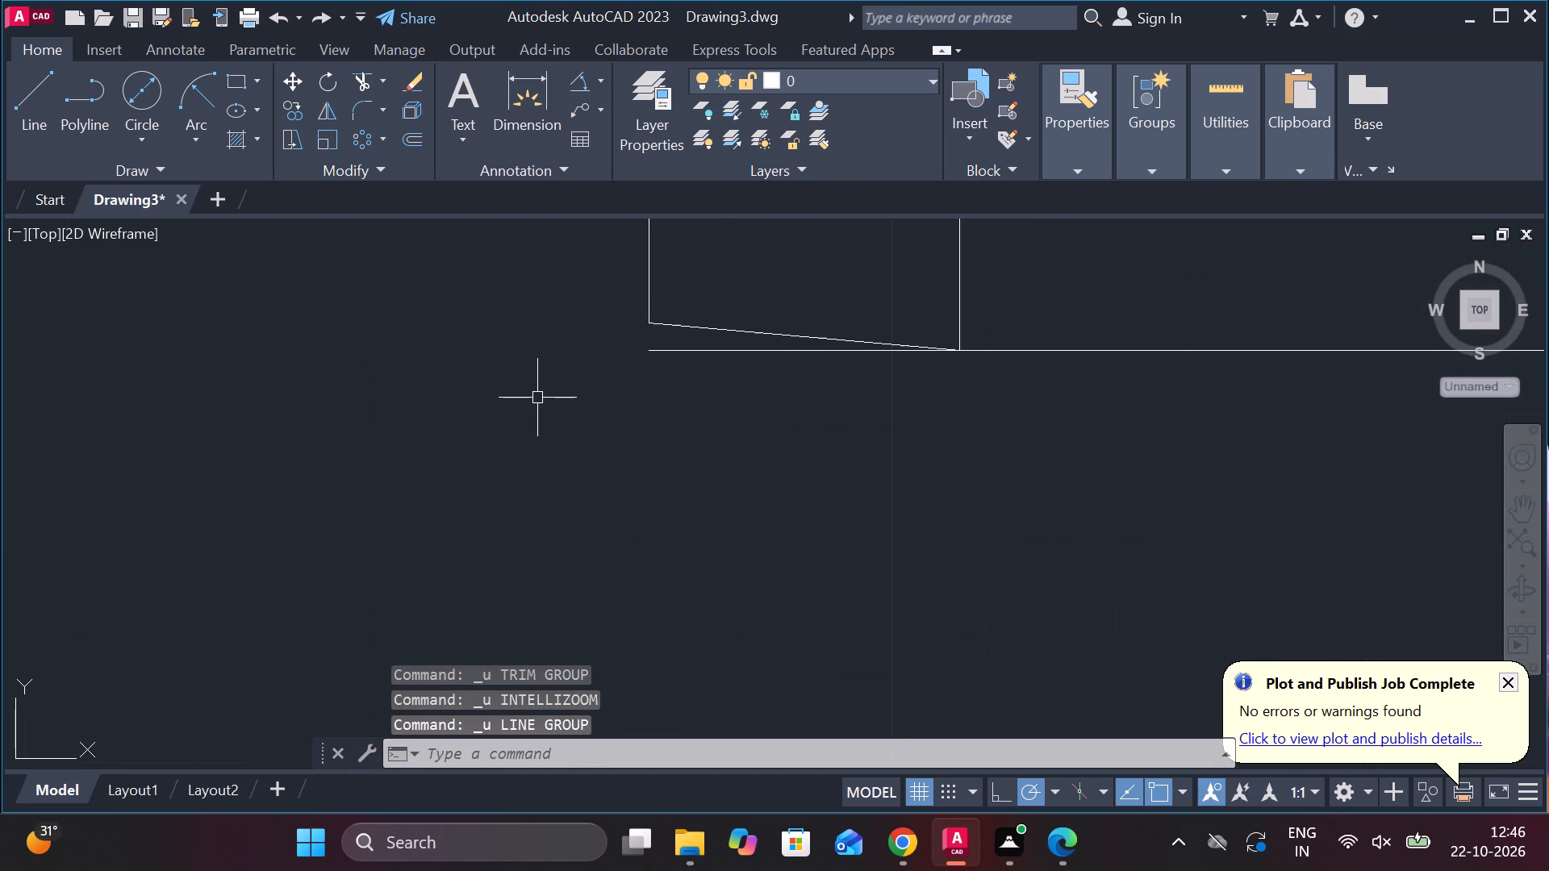
pyautogui.hotkey('ctrl', 'z')
pyautogui.hotkey('ctrl', 'z')
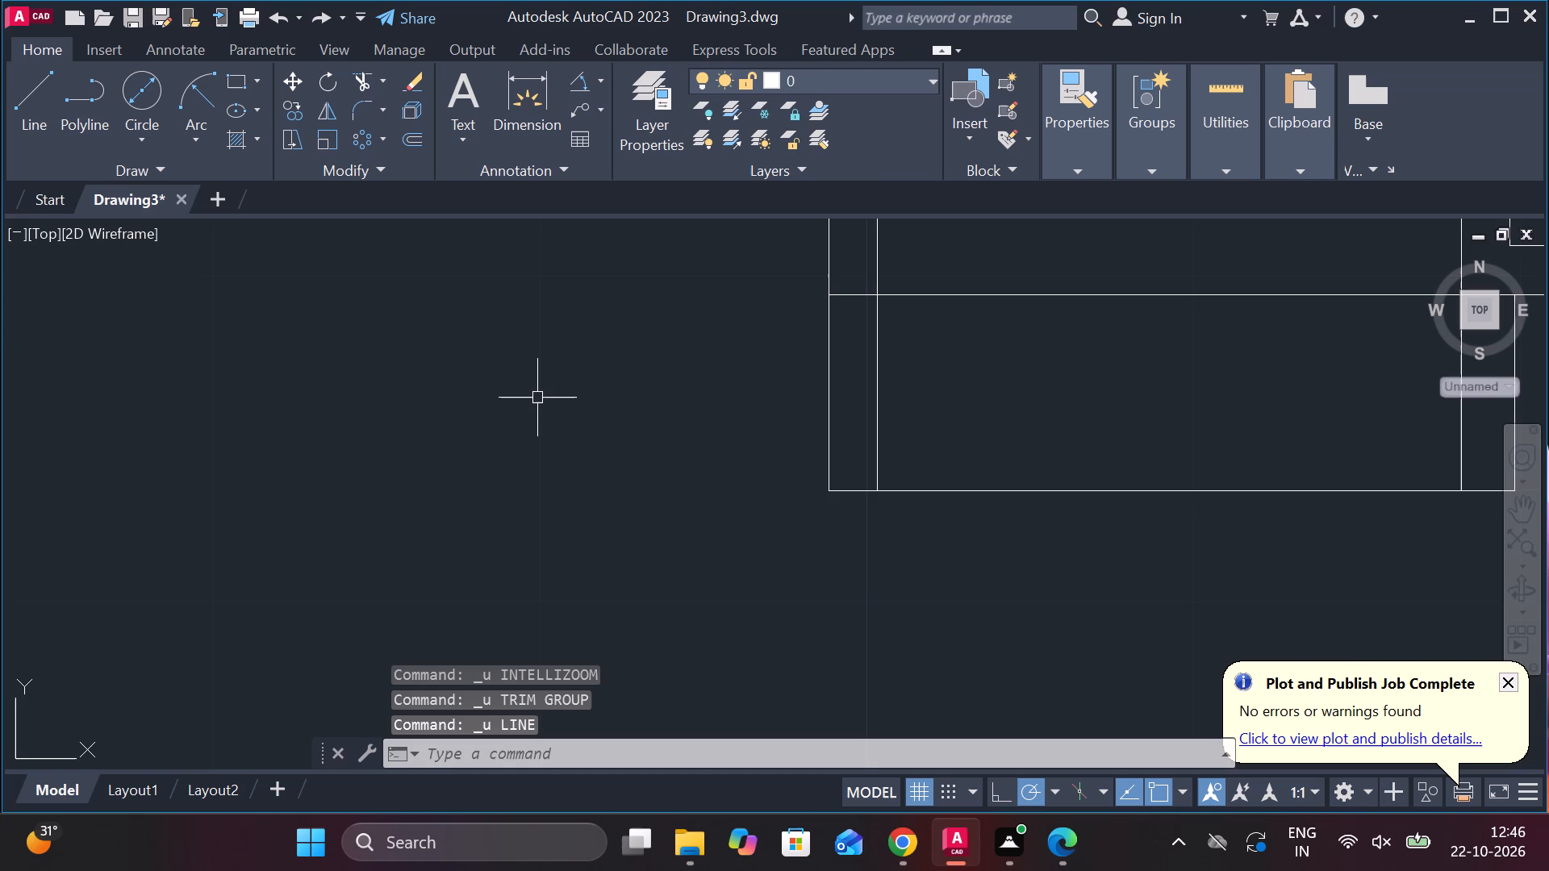
# Draw a vertical line 21 long from the upper shoulder edge, 12 in from its left end, down to the horizontal midline.
pyautogui.scroll(-4, 1006, 409)
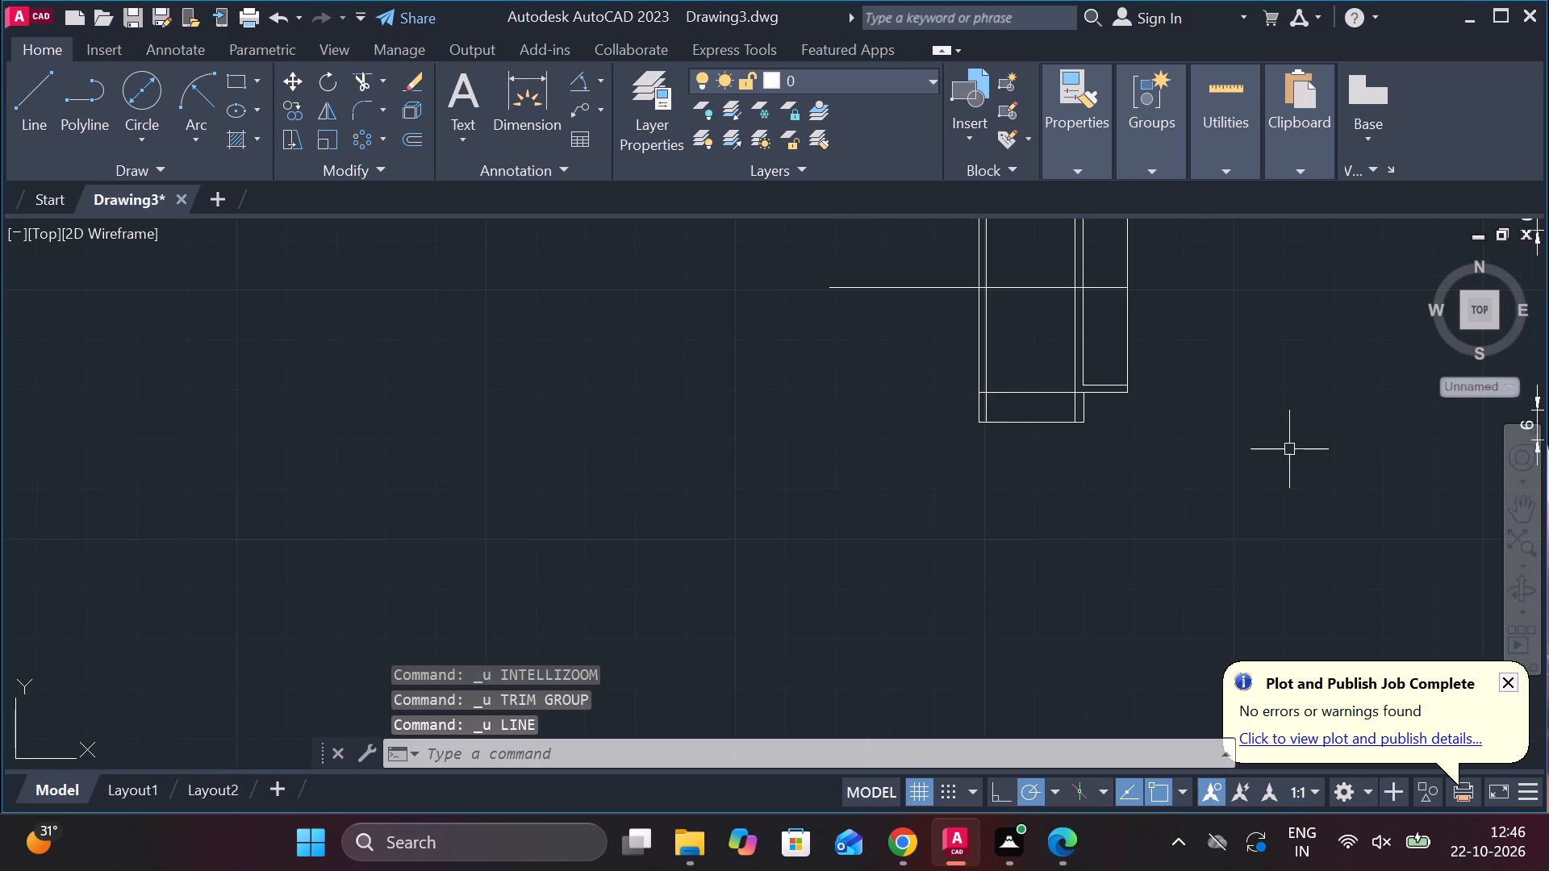
pyautogui.scroll(4, 1218, 388)
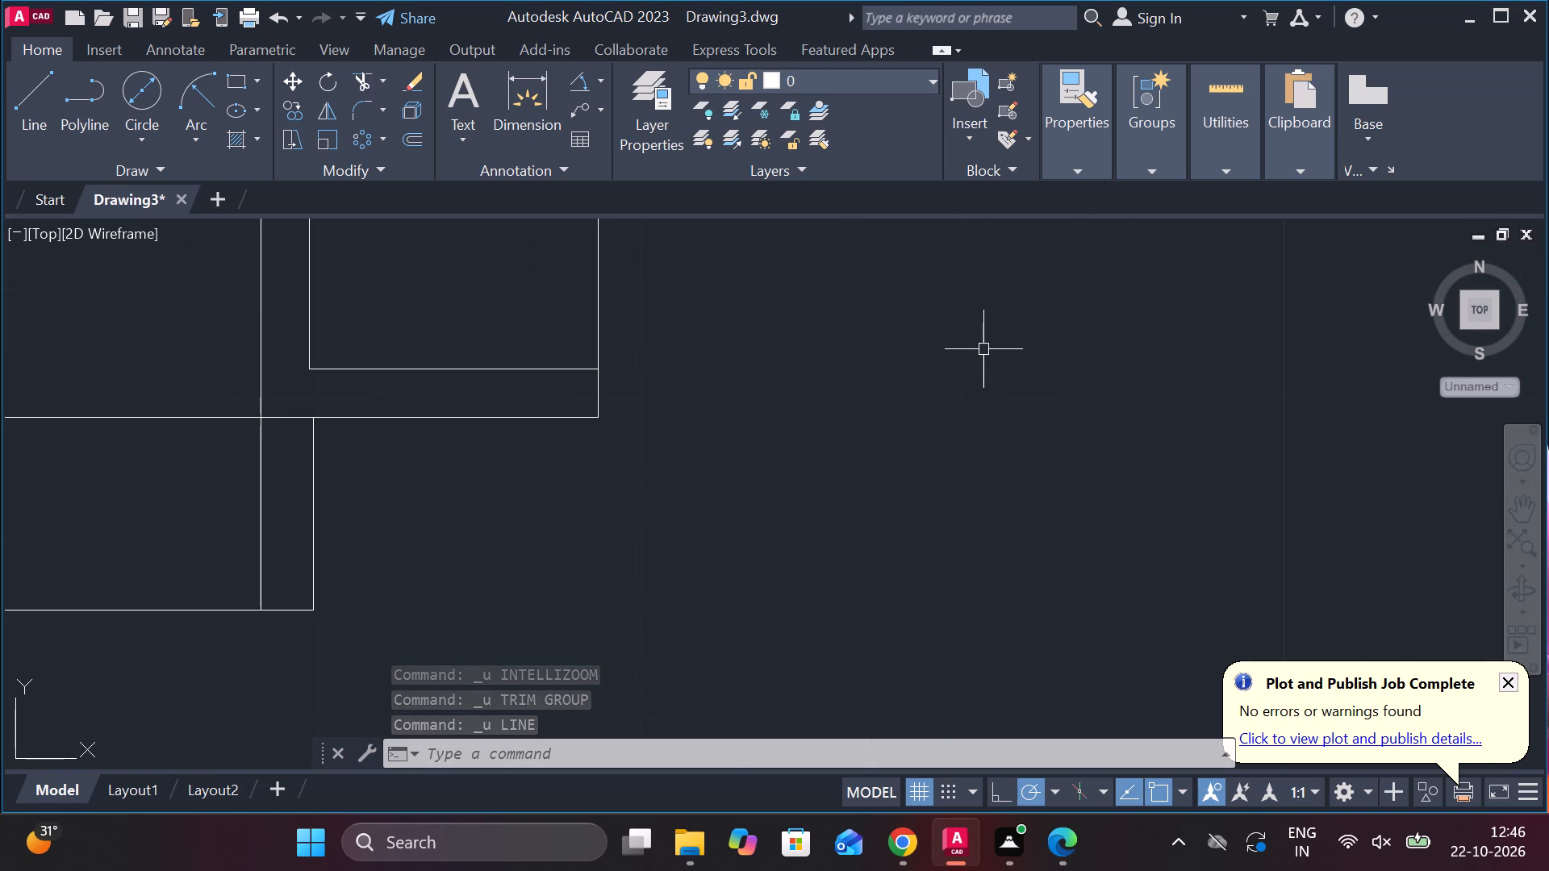
pyautogui.scroll(-4, 985, 341)
pyautogui.scroll(-3, 635, 404)
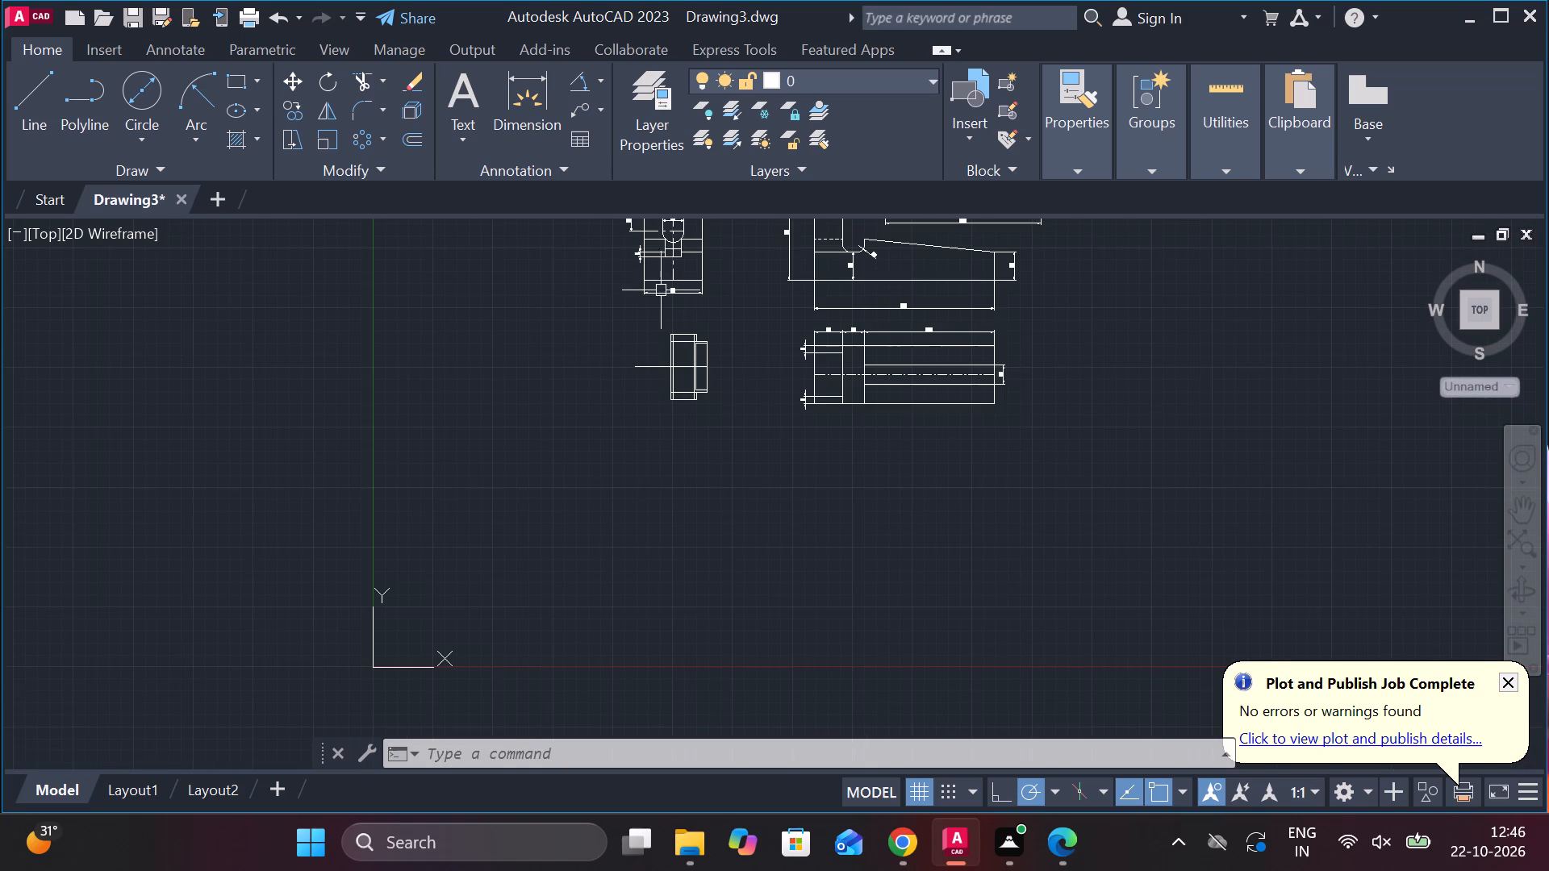
pyautogui.scroll(4, 717, 335)
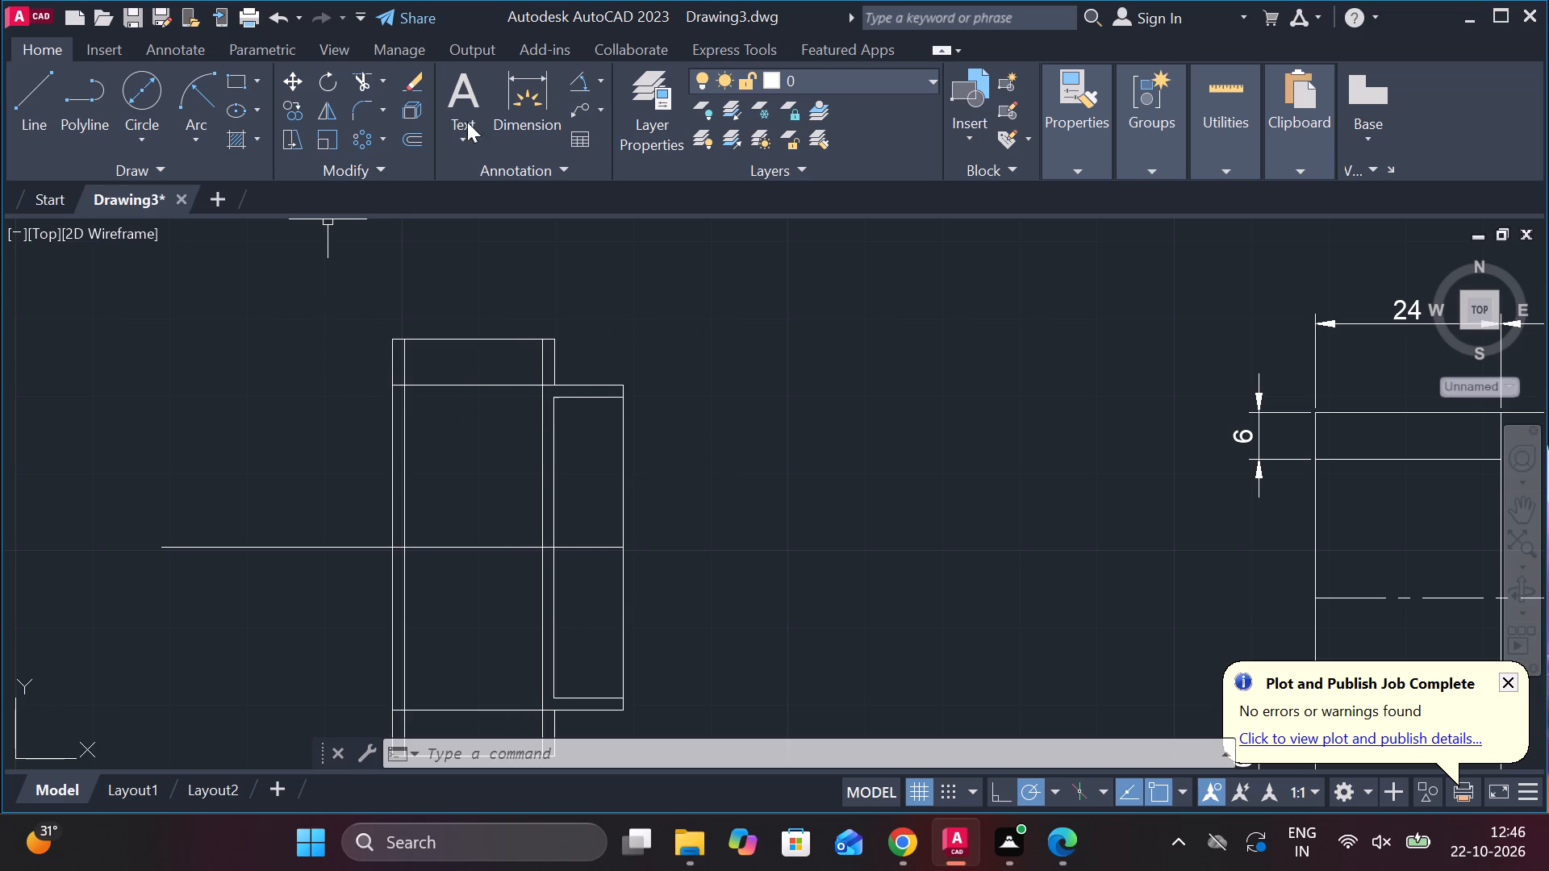
pyautogui.click(23, 90)
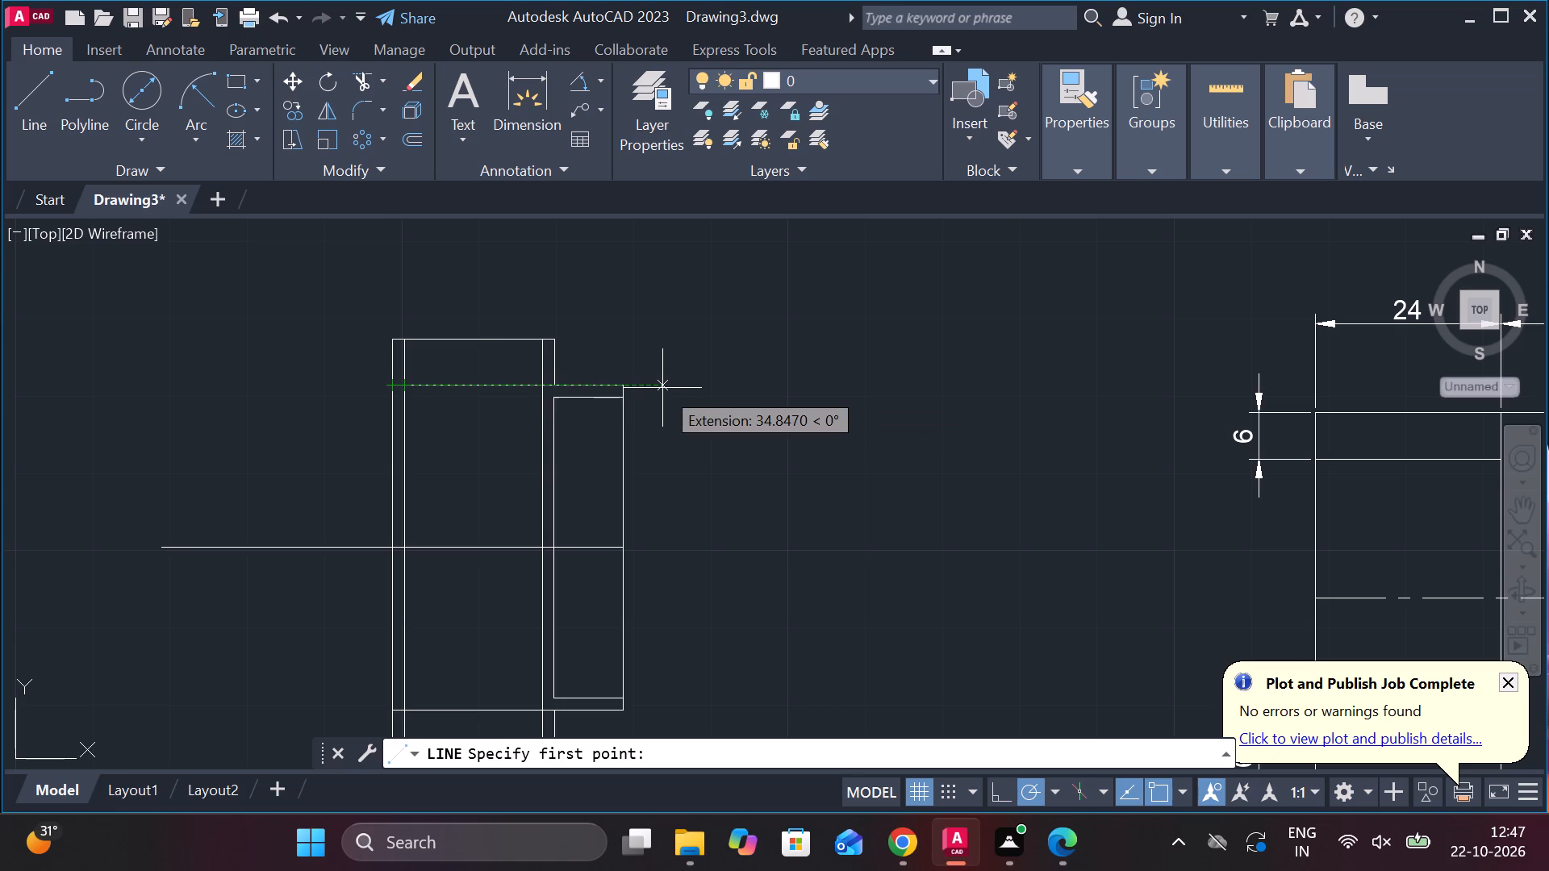
pyautogui.press('1')
pyautogui.press('2')
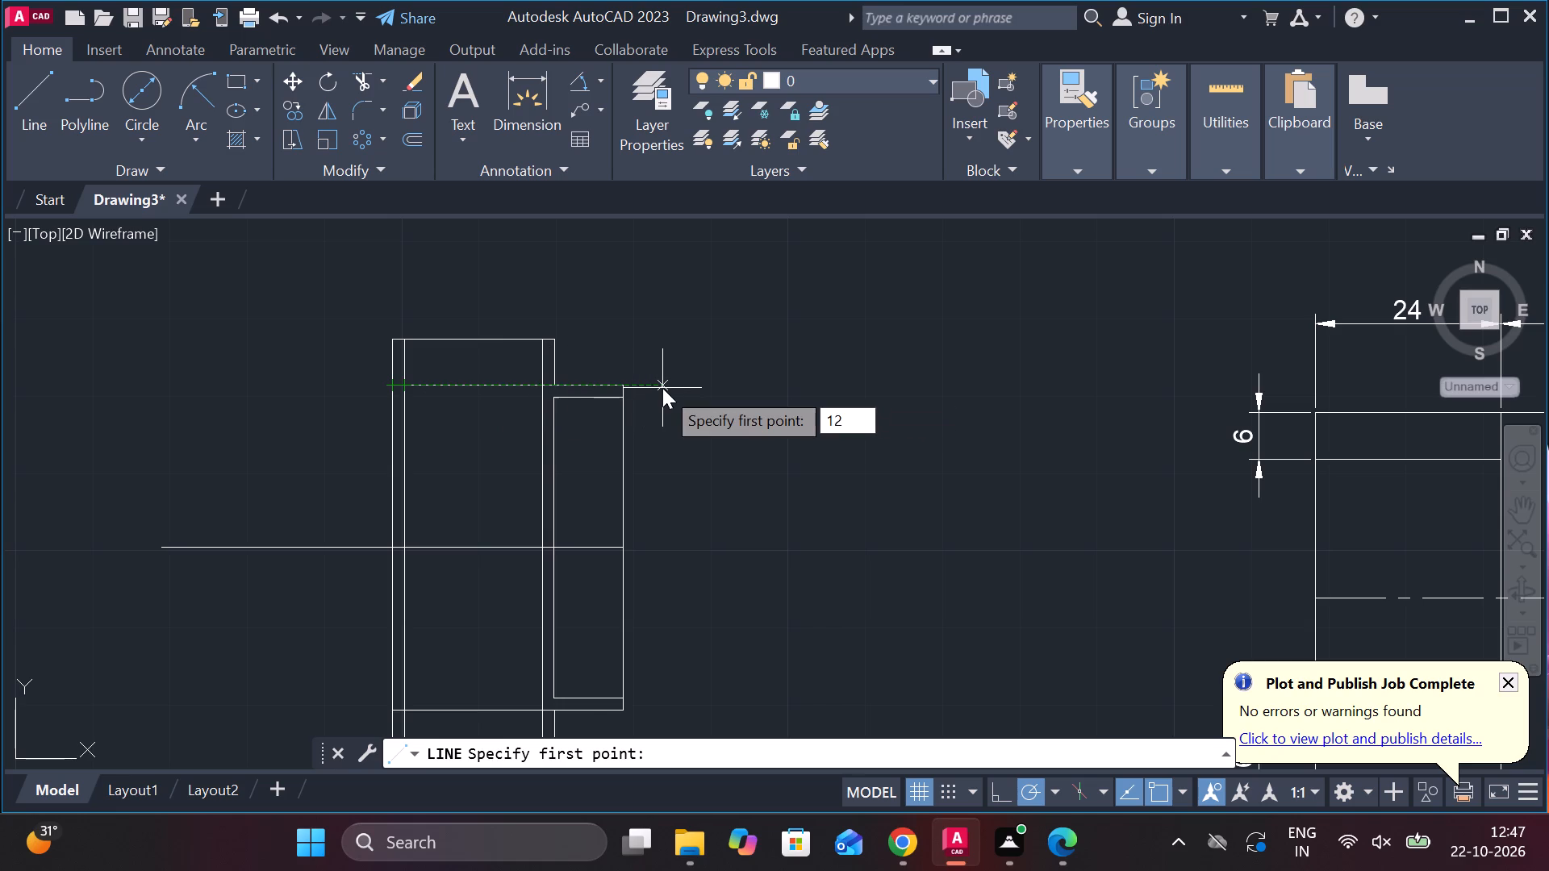
pyautogui.press('Return')
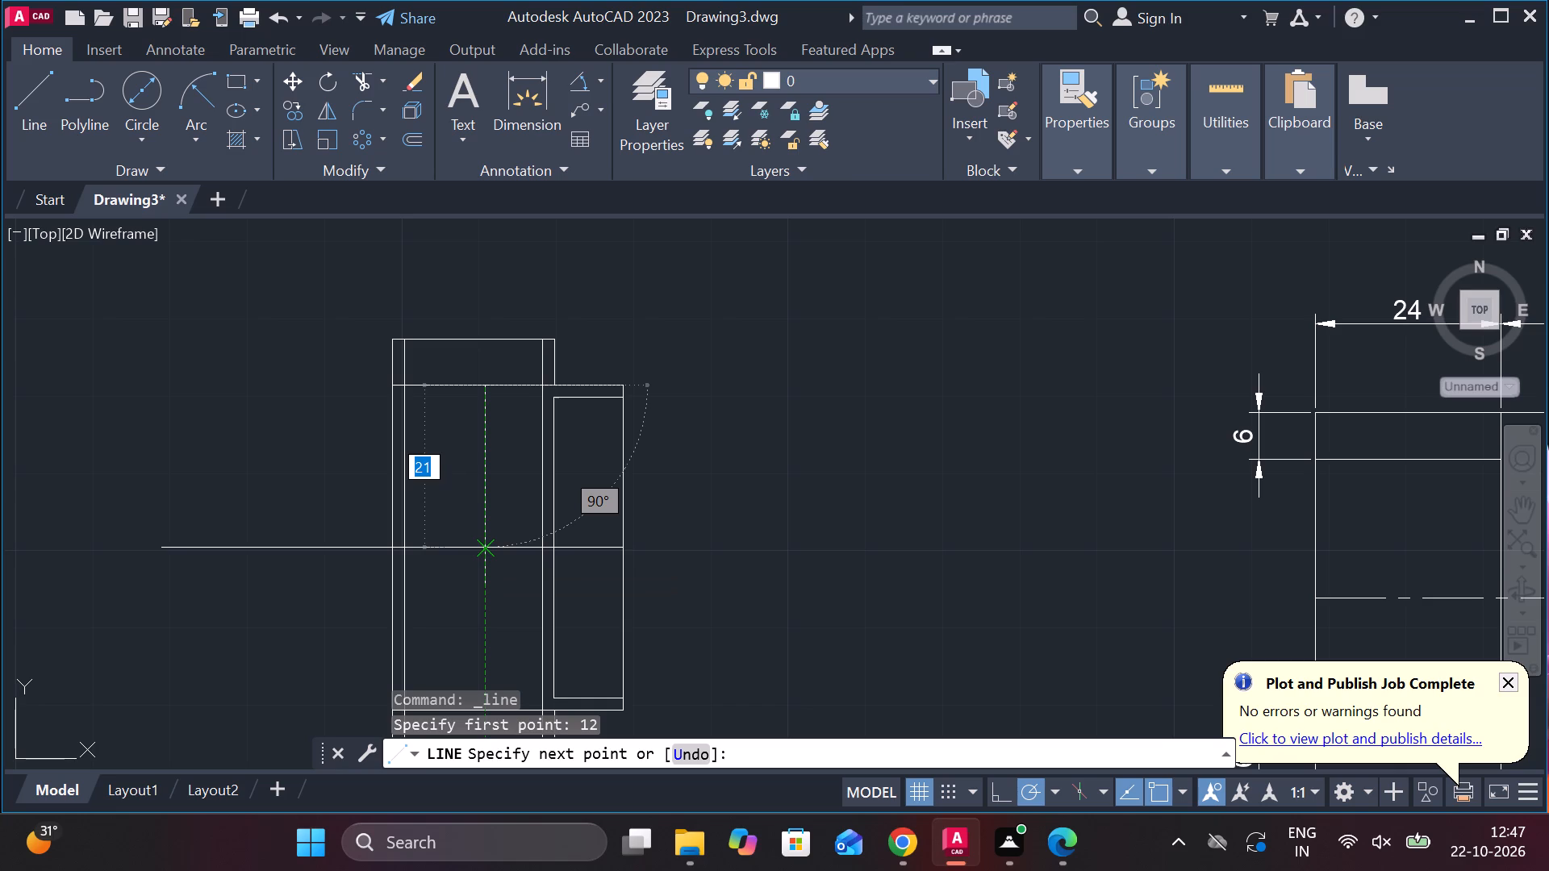
pyautogui.click(478, 552)
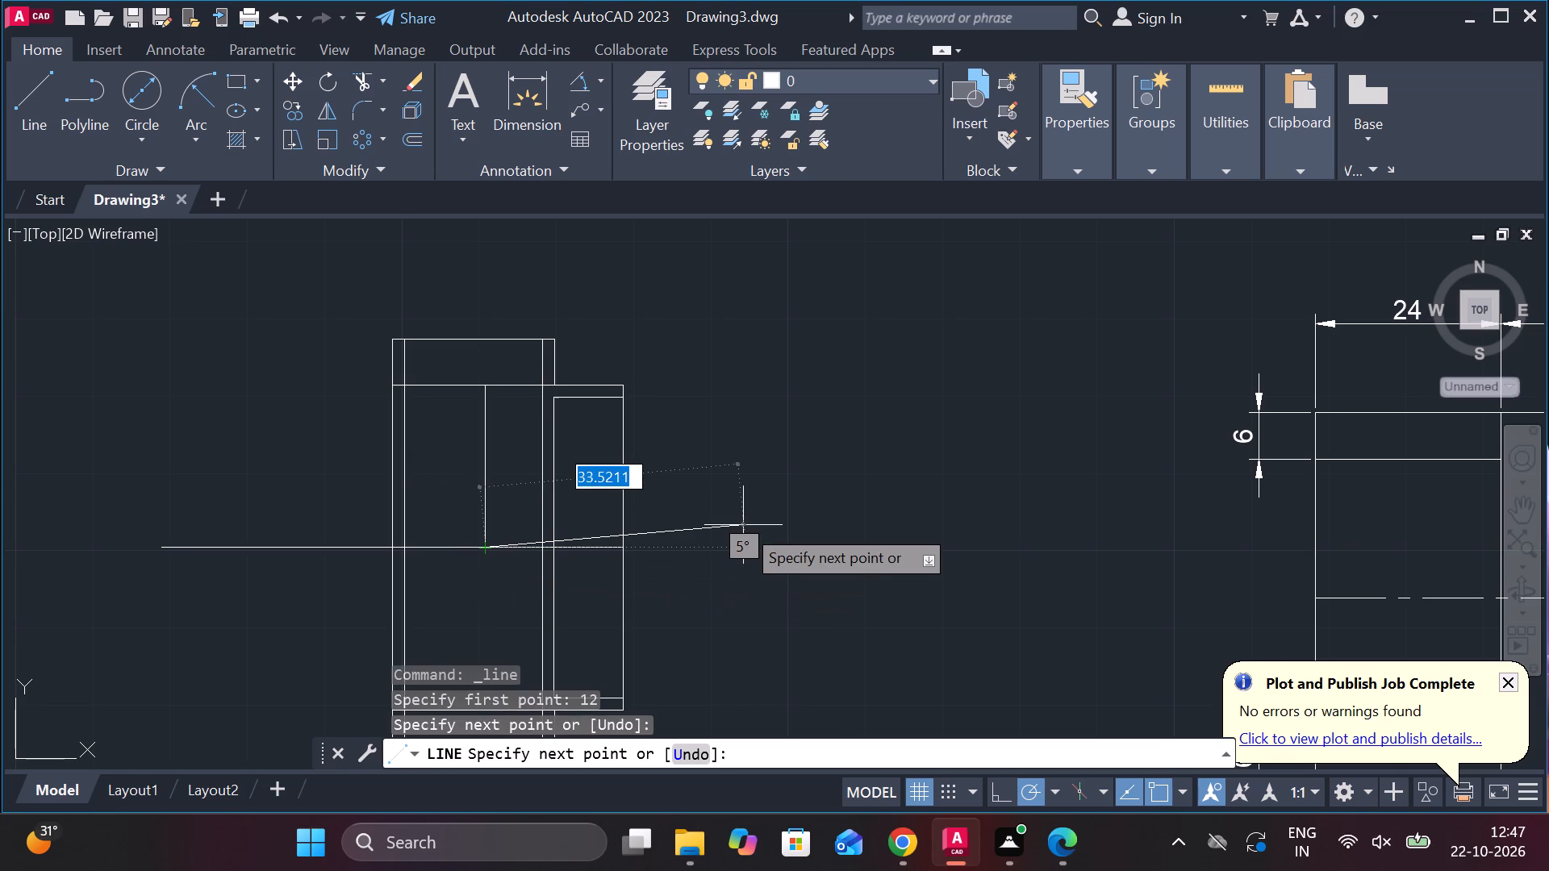
pyautogui.press('`')
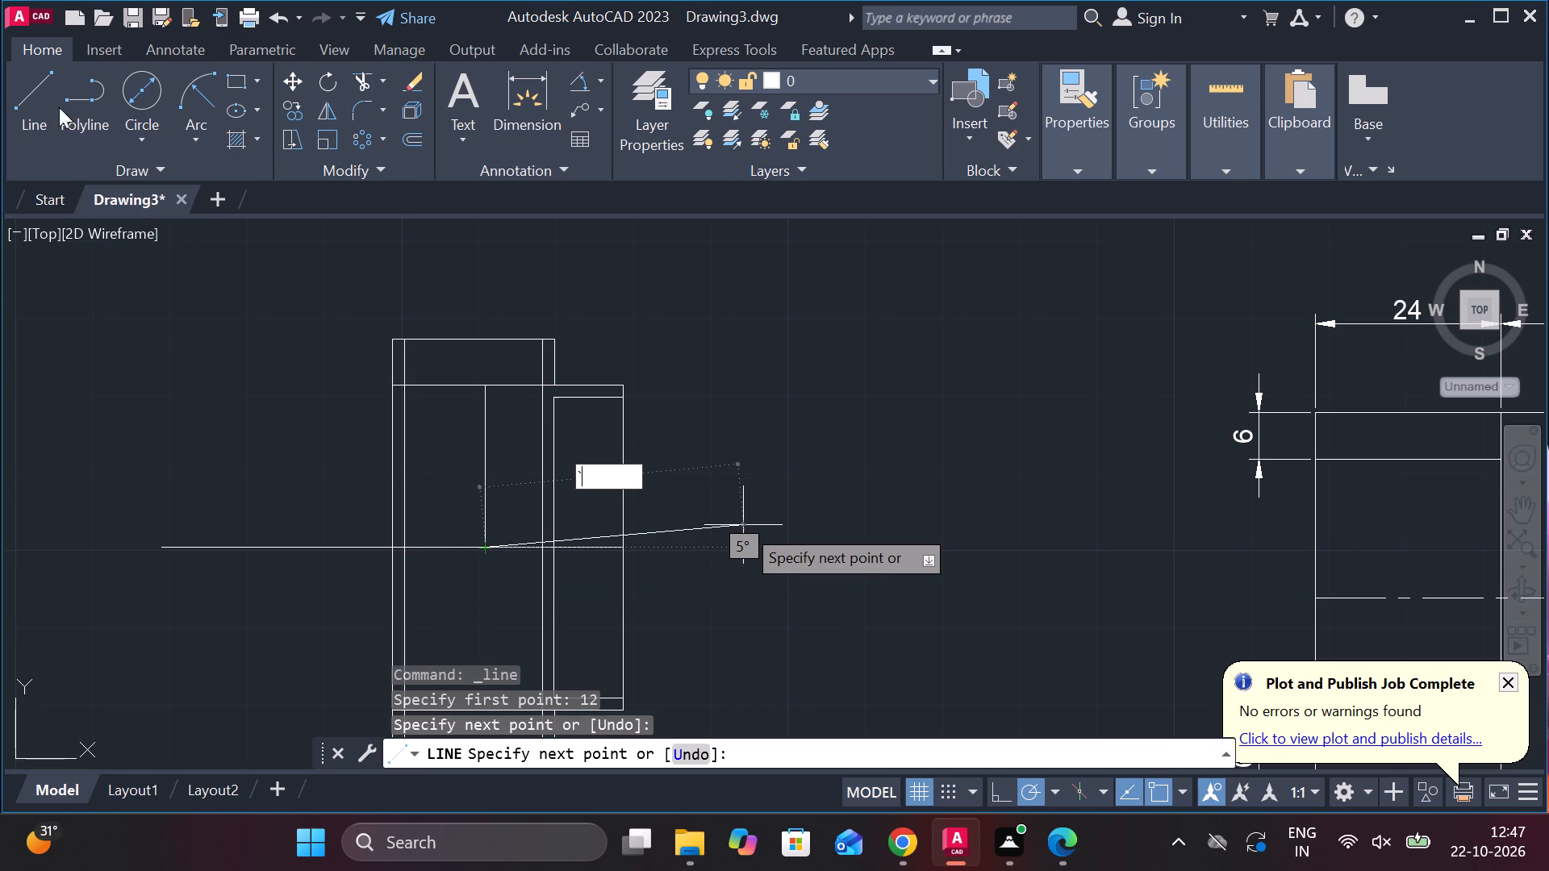
pyautogui.click(370, 87)
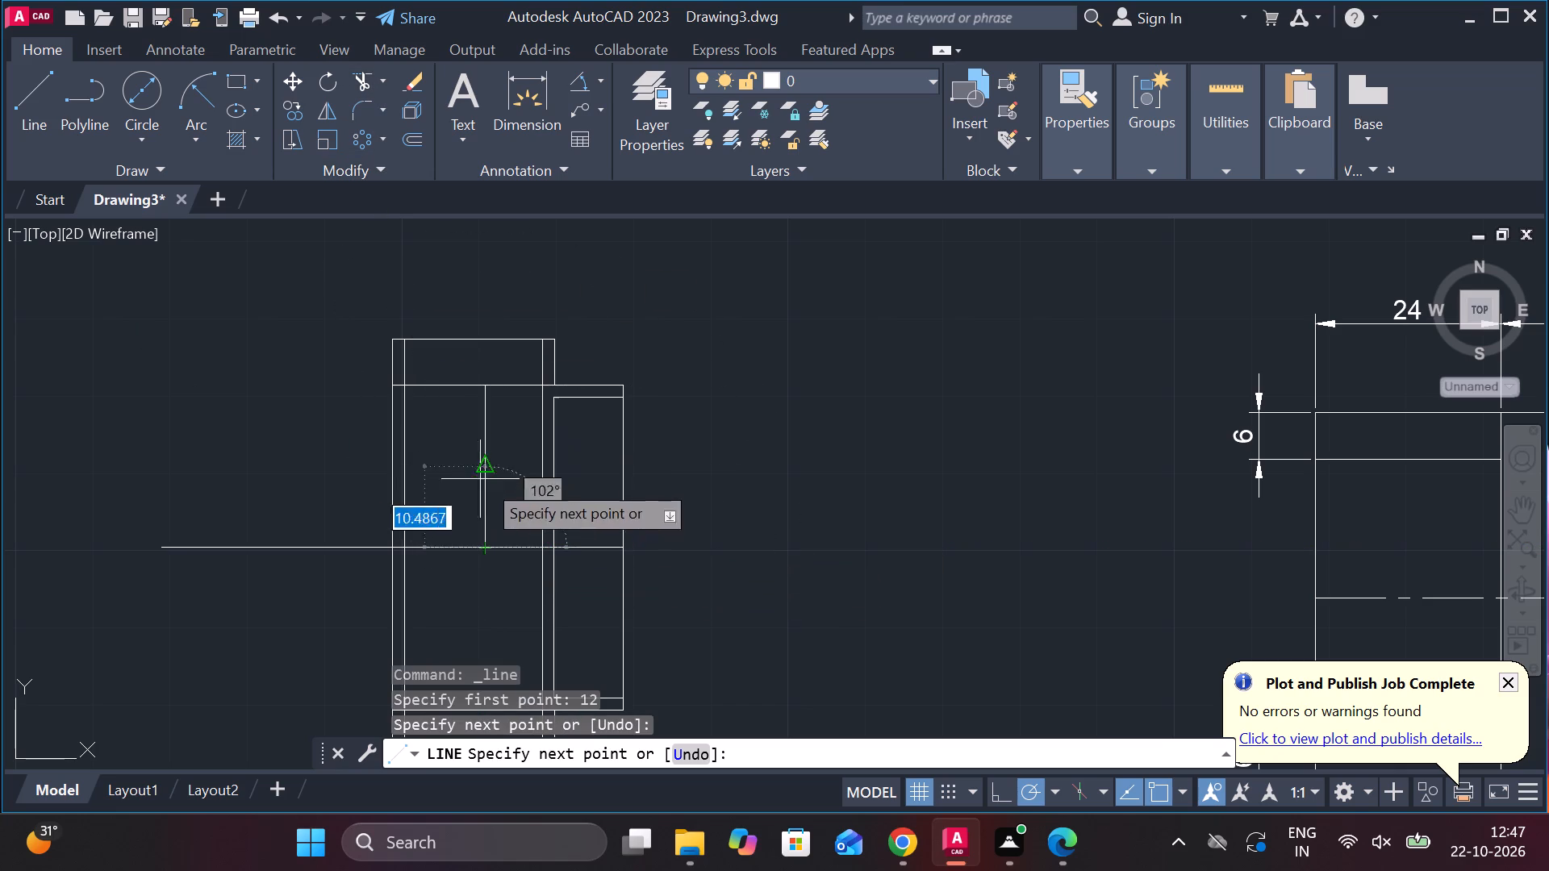
pyautogui.press('Escape')
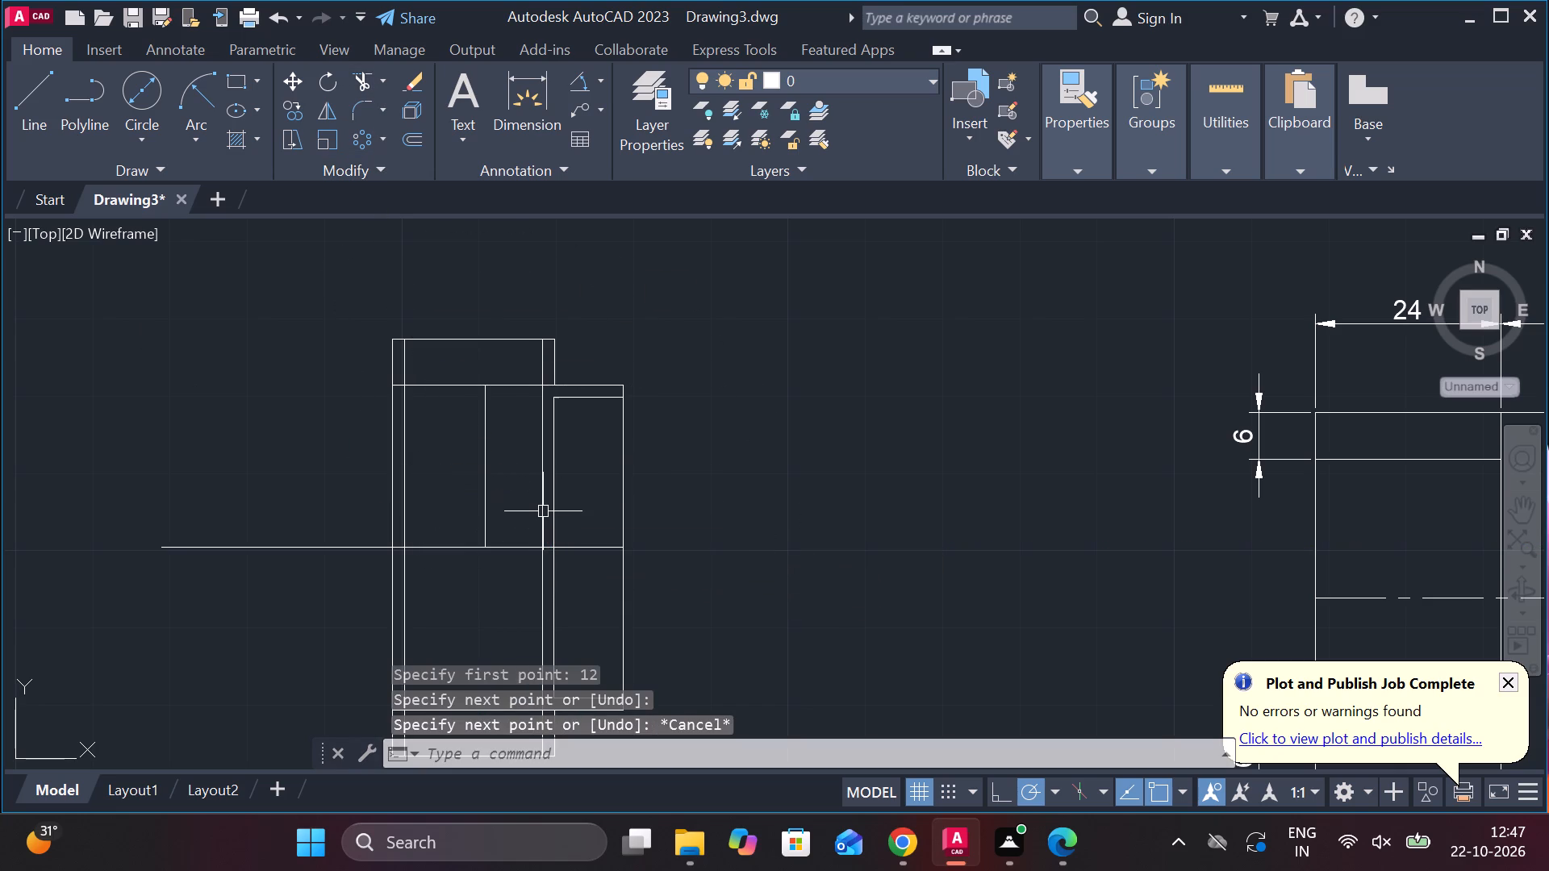
# Trim the shoulder edge between the new vertical and the right inner vertical, and the right inner vertical's piece above the shoulder.
pyautogui.click(369, 87)
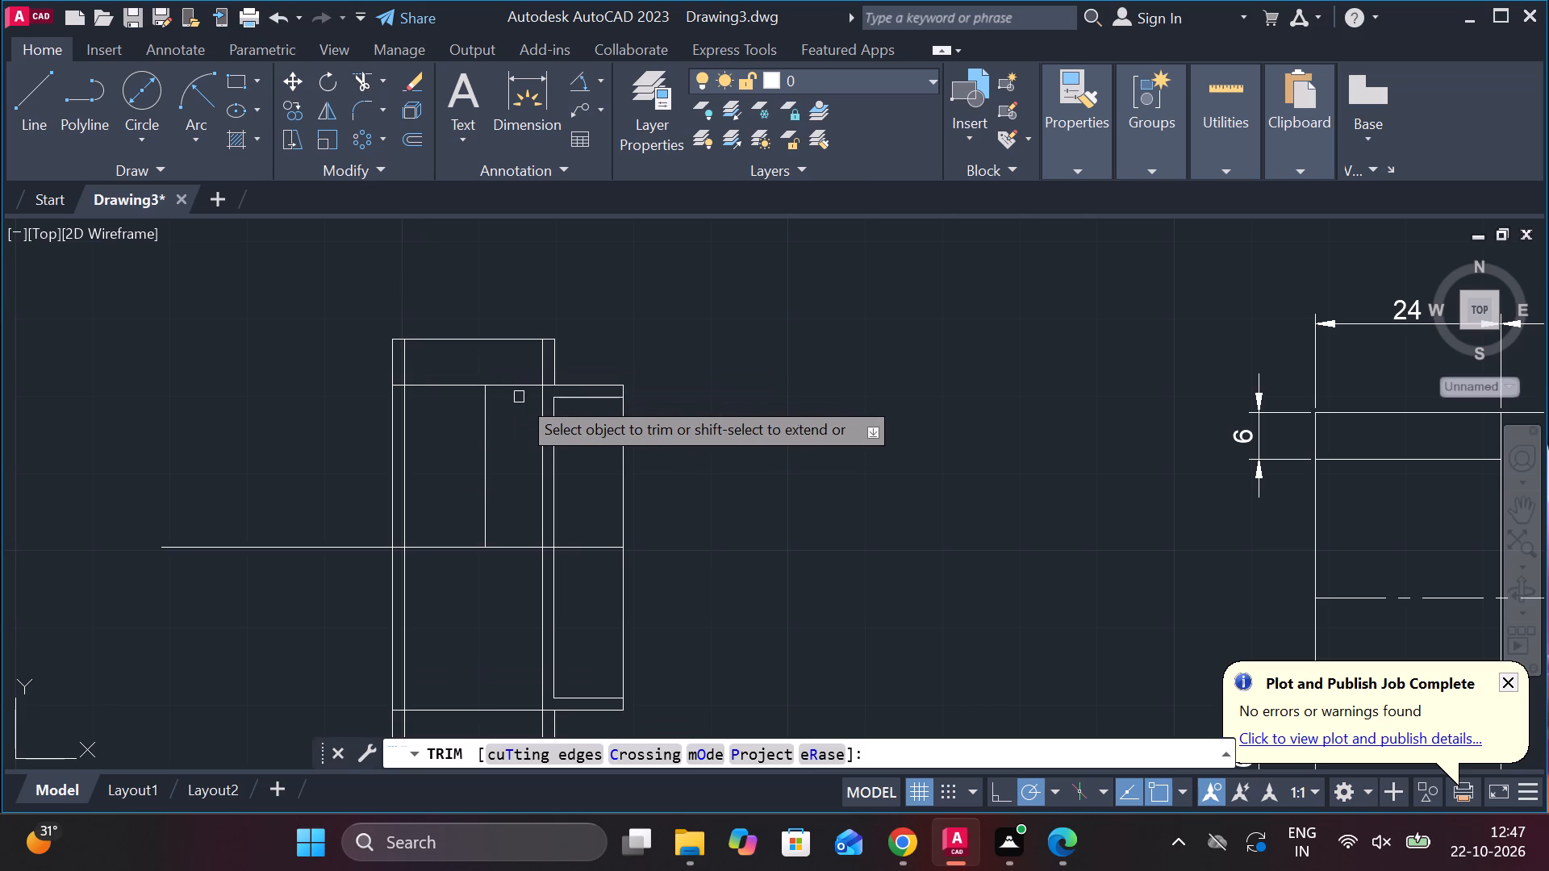
pyautogui.click(519, 388)
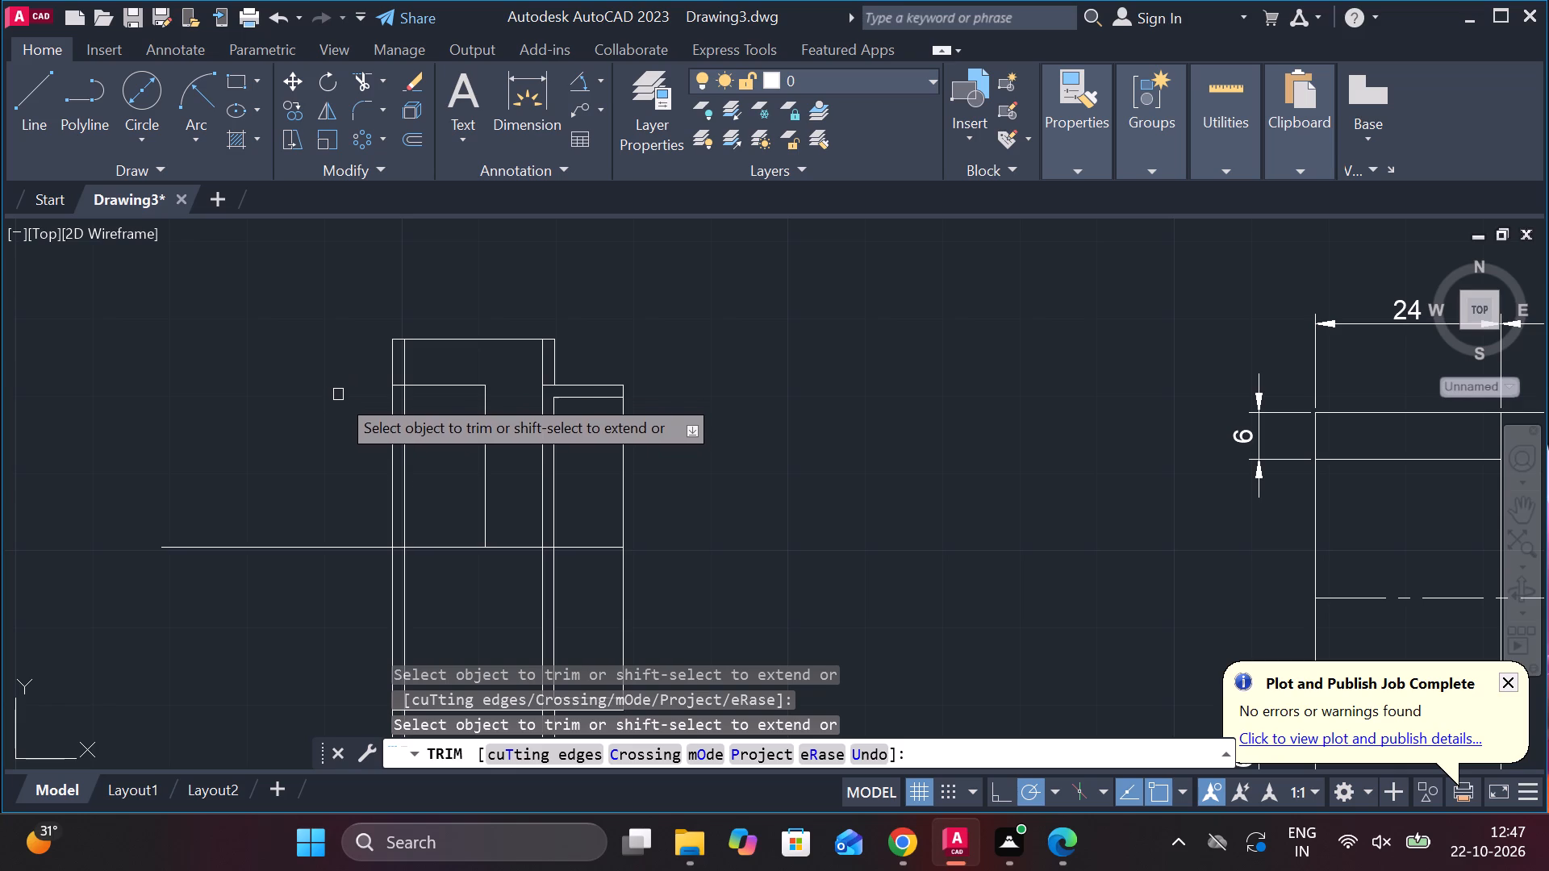
pyautogui.scroll(-3, 490, 383)
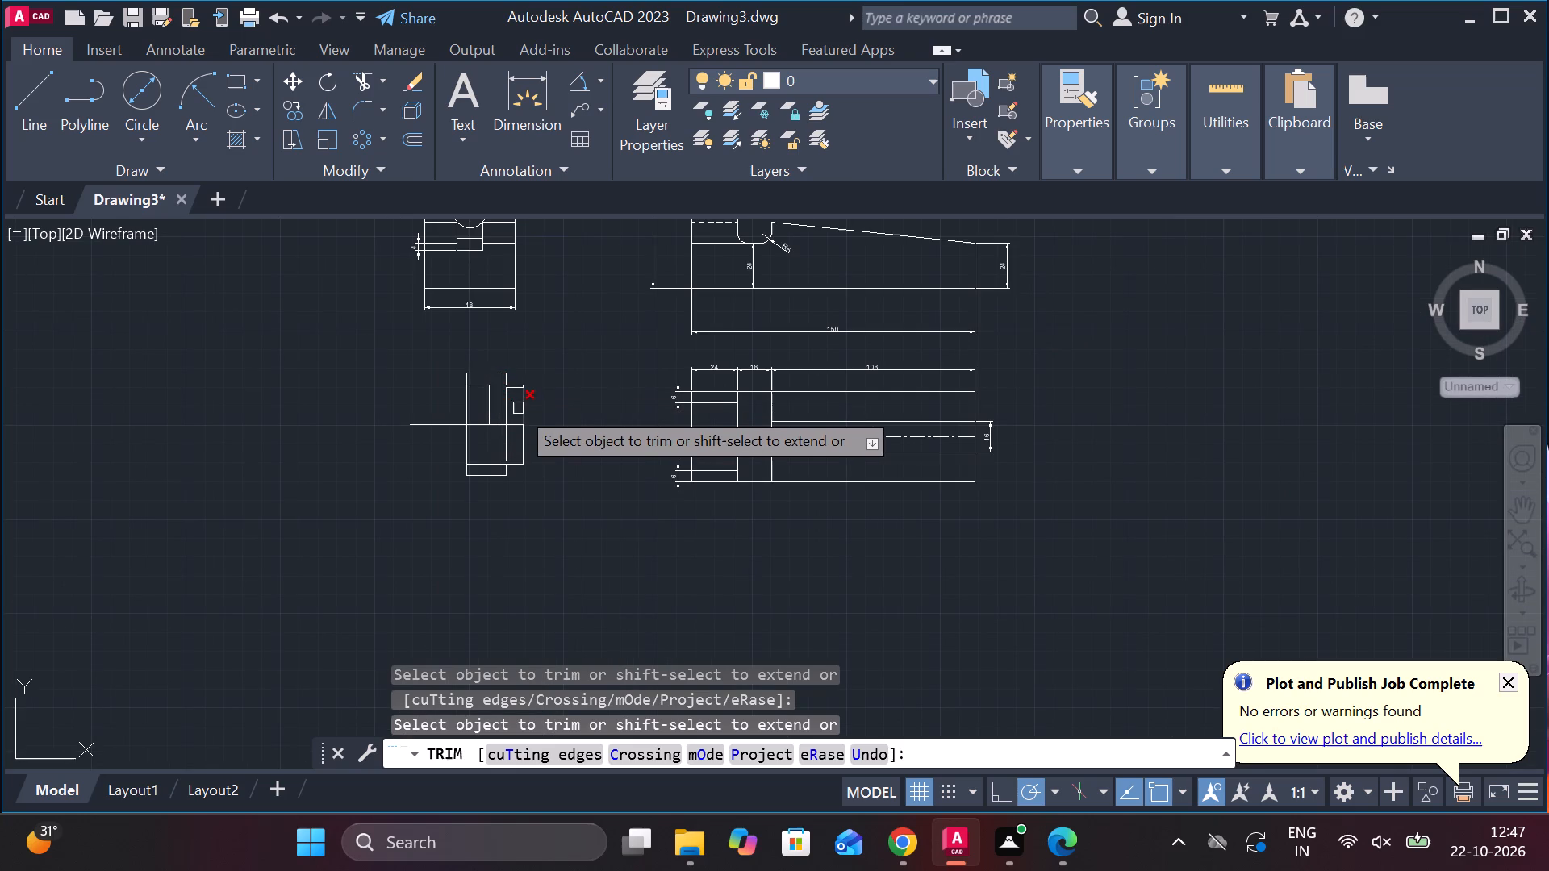
pyautogui.scroll(3, 534, 368)
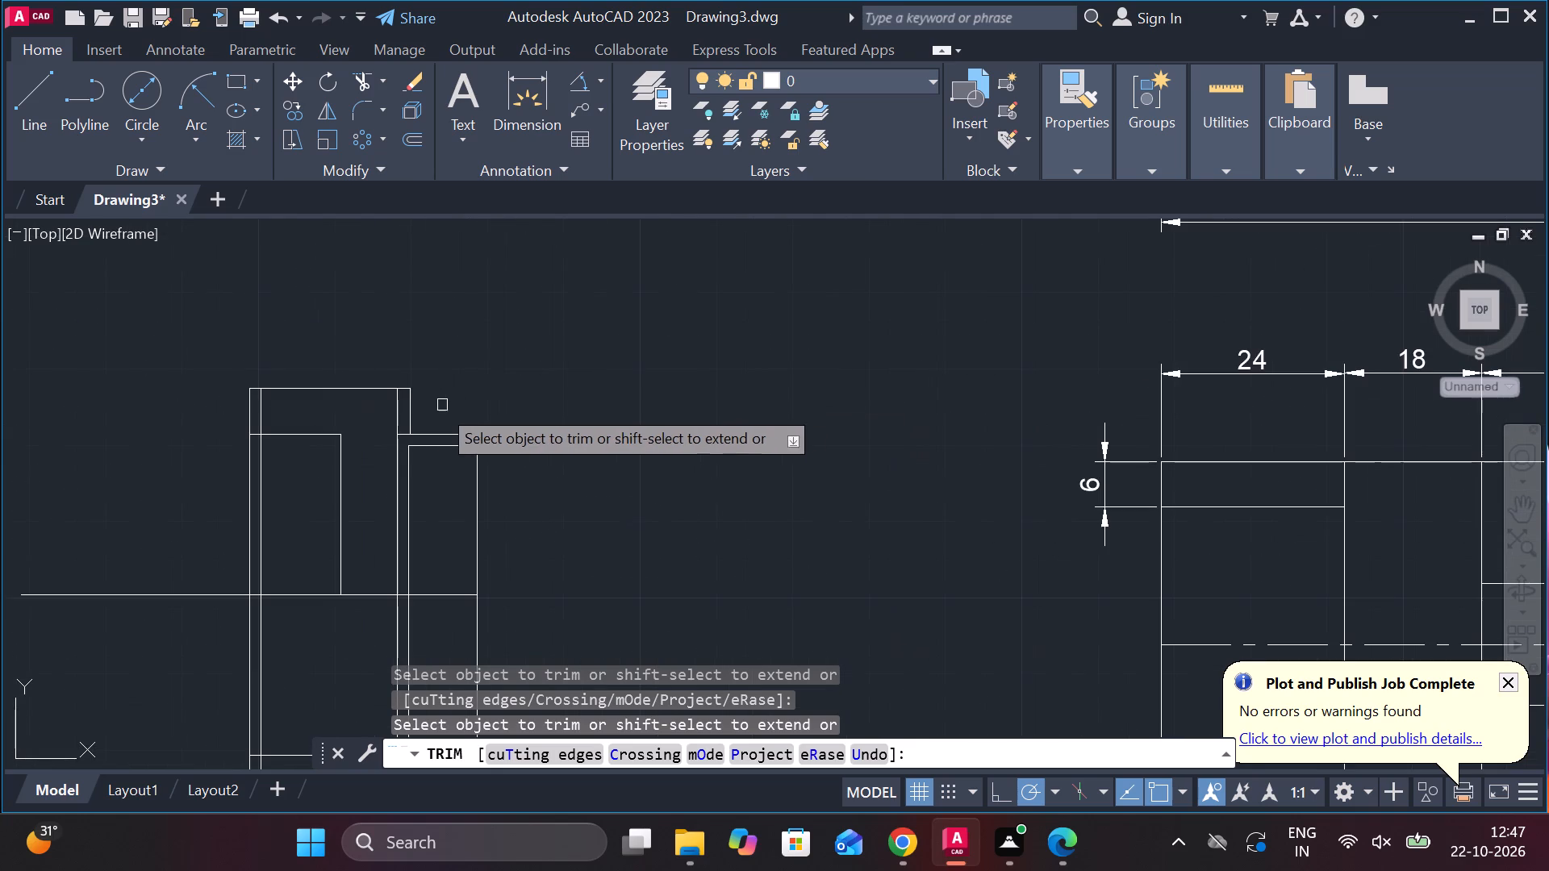
pyautogui.scroll(1, 397, 412)
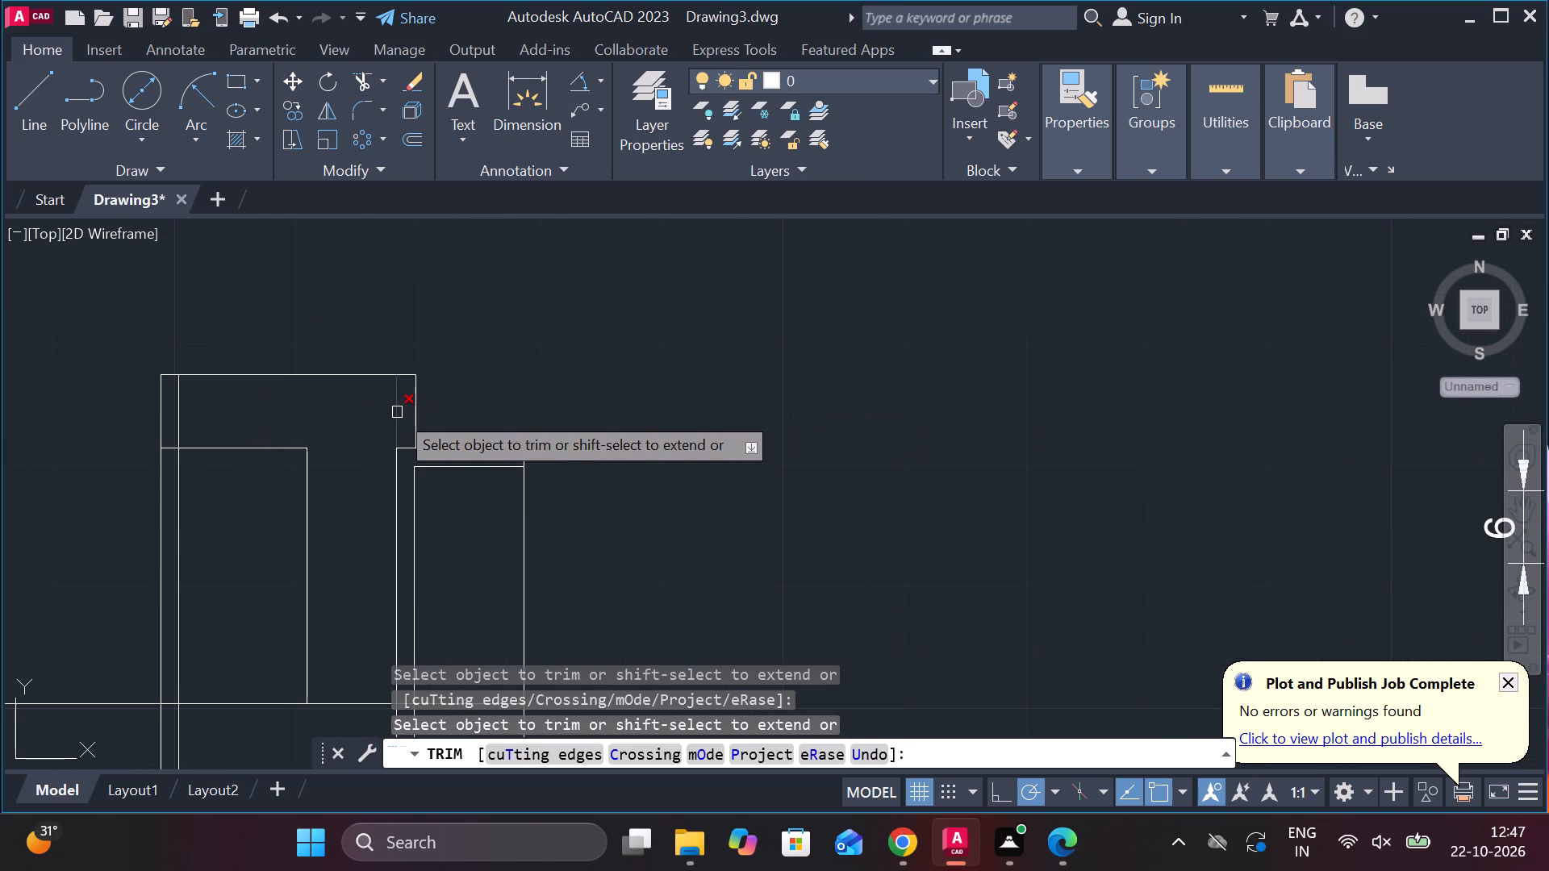
pyautogui.click(397, 412)
pyautogui.scroll(-2, 397, 412)
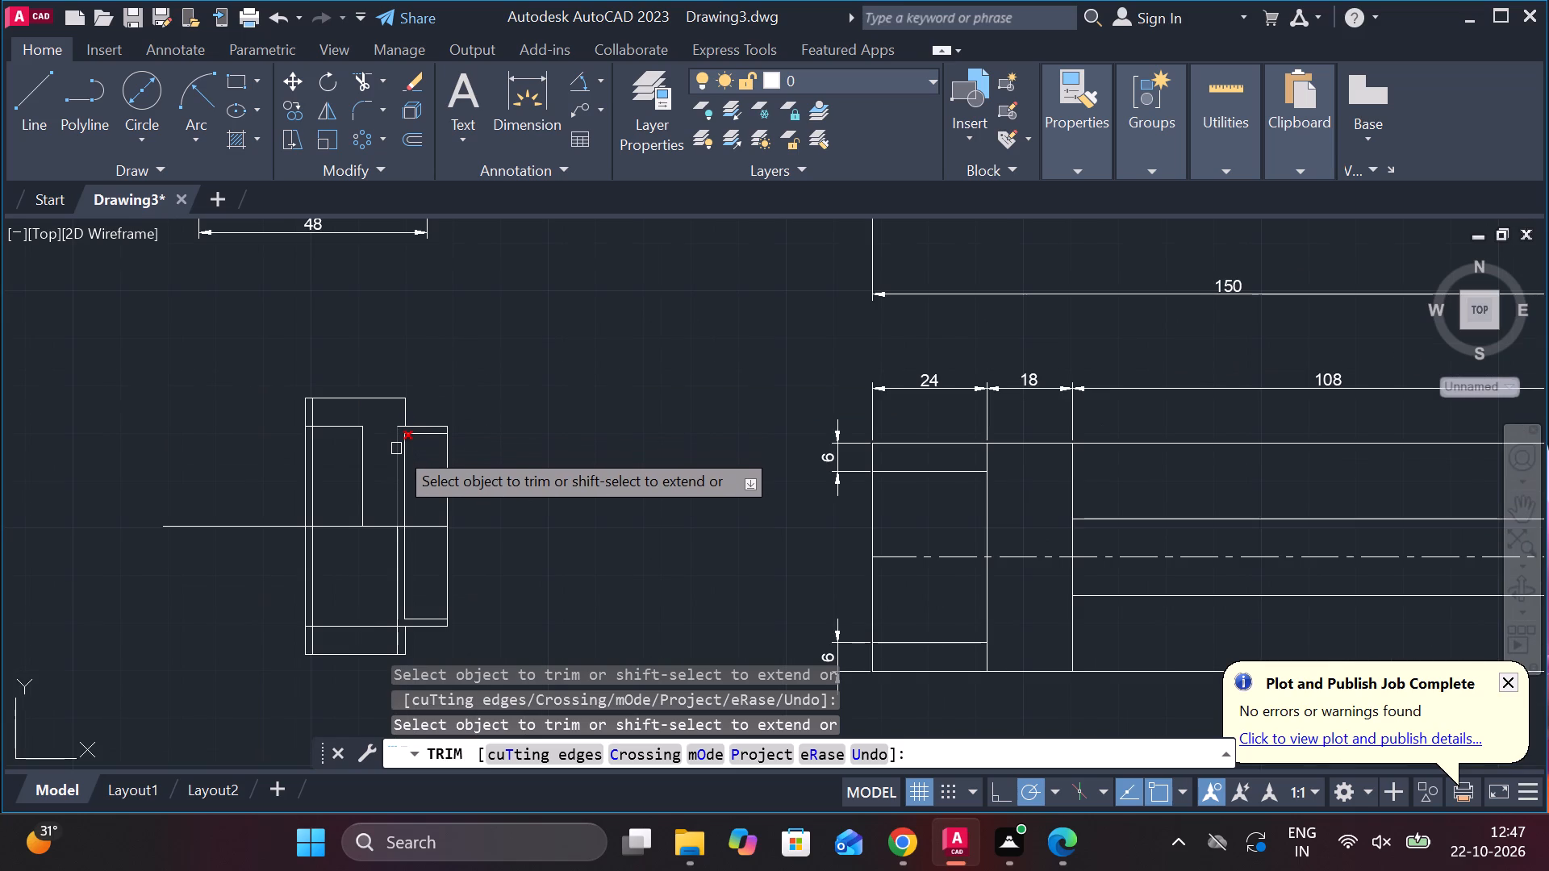
pyautogui.scroll(2, 396, 448)
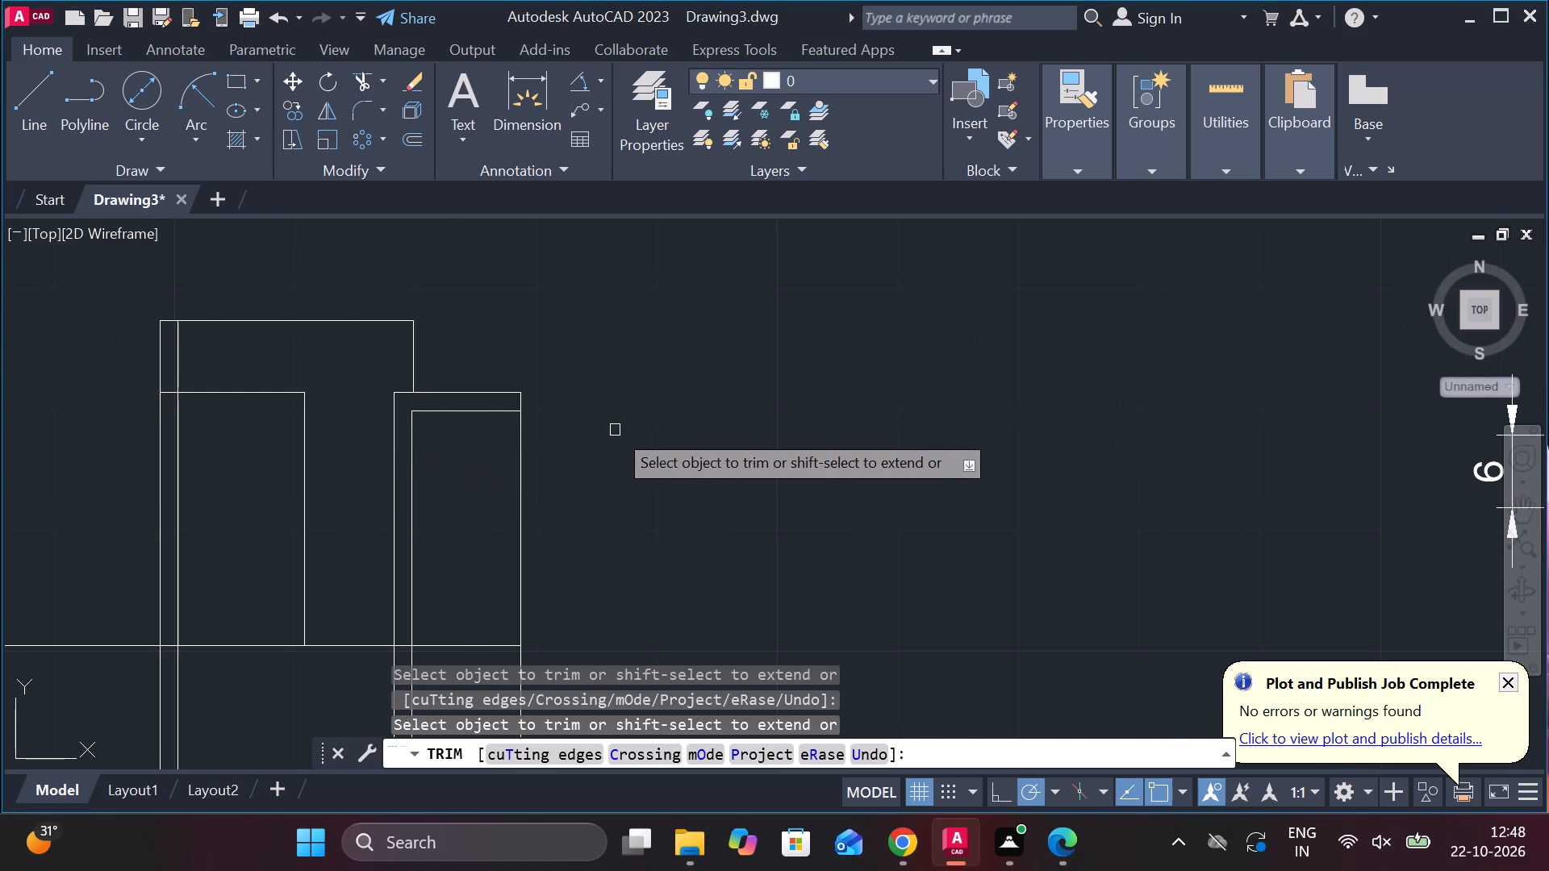
pyautogui.scroll(-2, 612, 430)
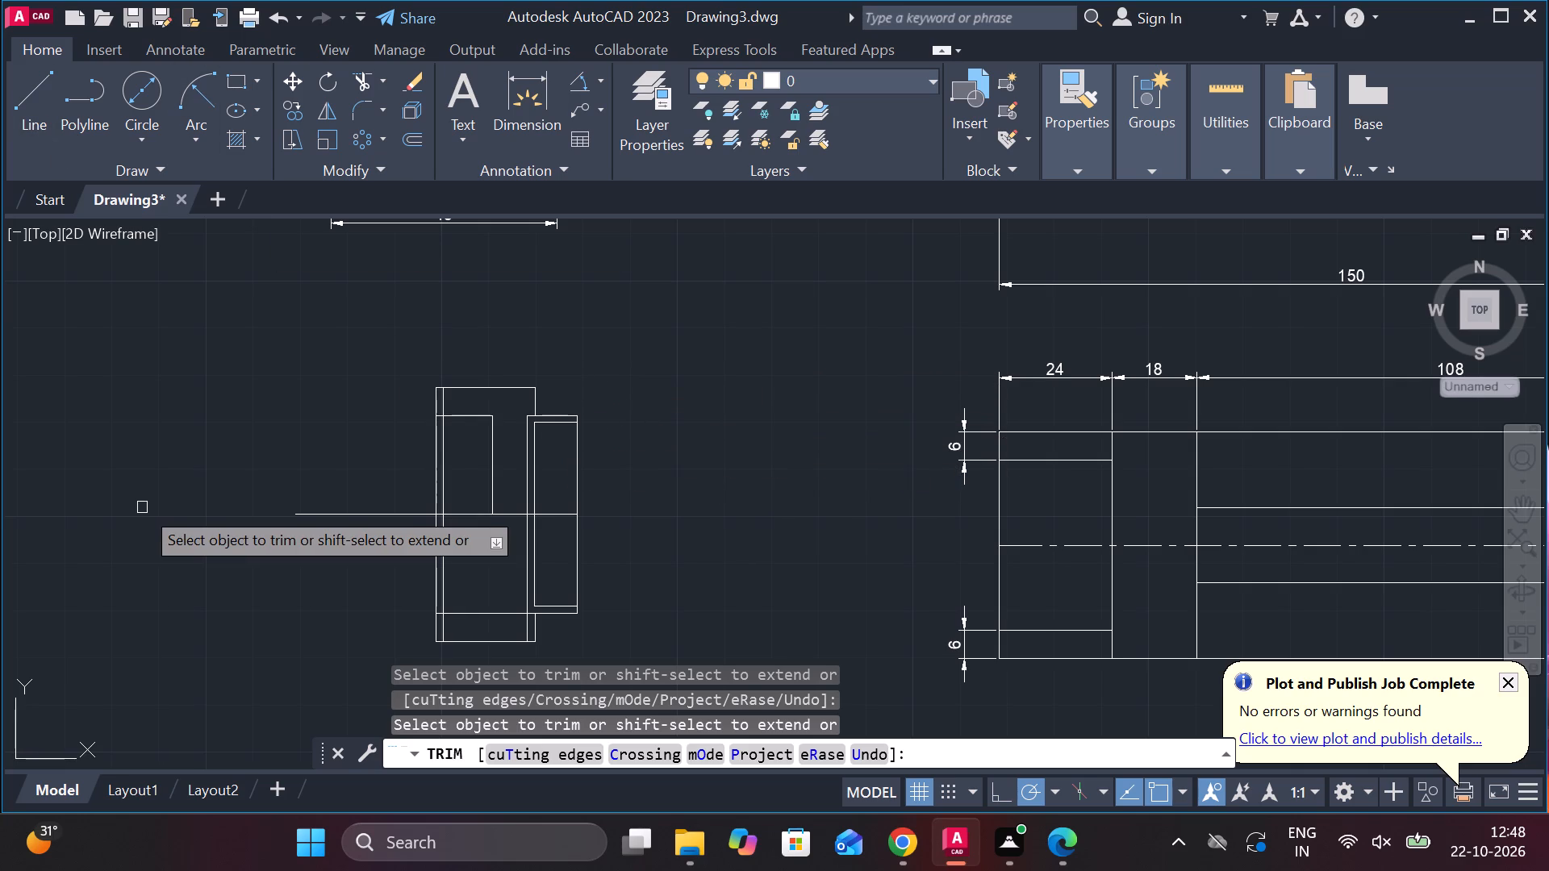
pyautogui.press('Escape')
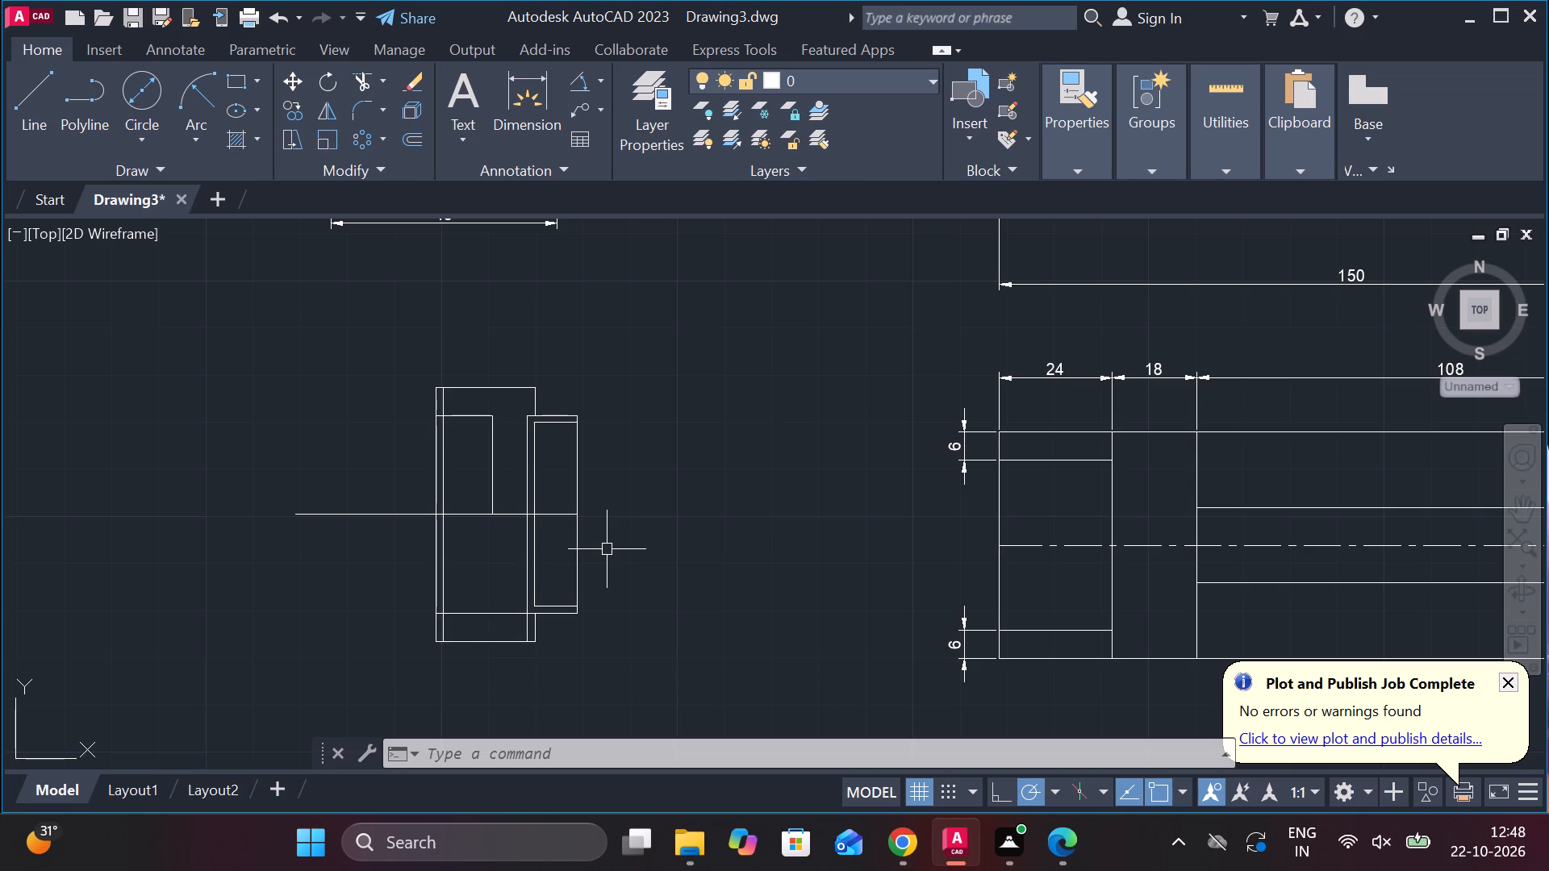
# Measure the spacing between the left and right inner verticals with a linear dimension, at the bottom edge and at the lower shoulder.
pyautogui.doubleClick(606, 83)
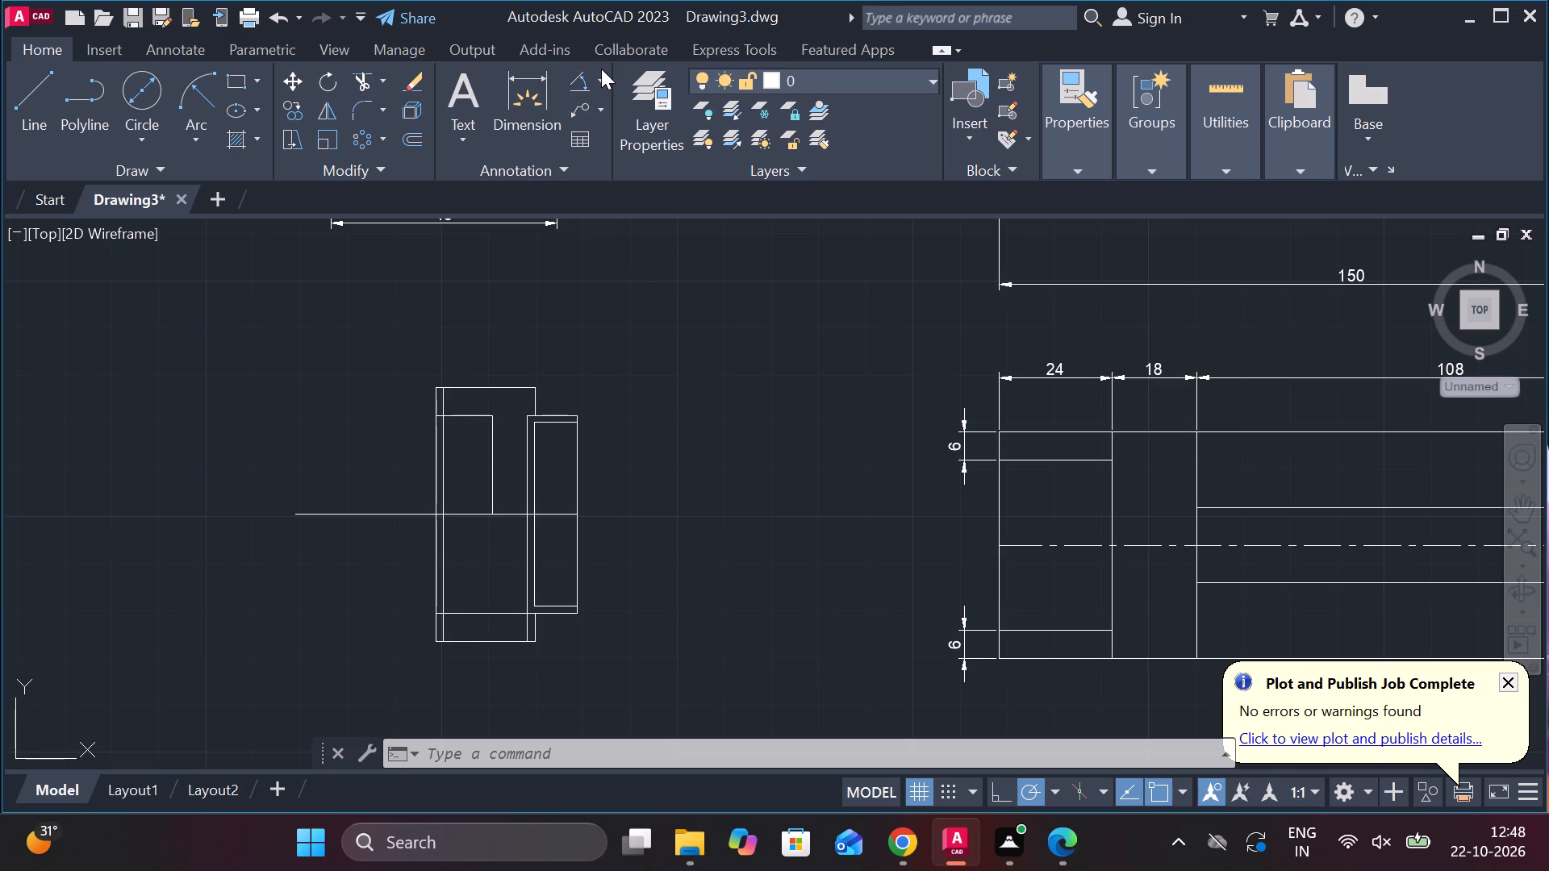
pyautogui.click(601, 69)
pyautogui.click(614, 132)
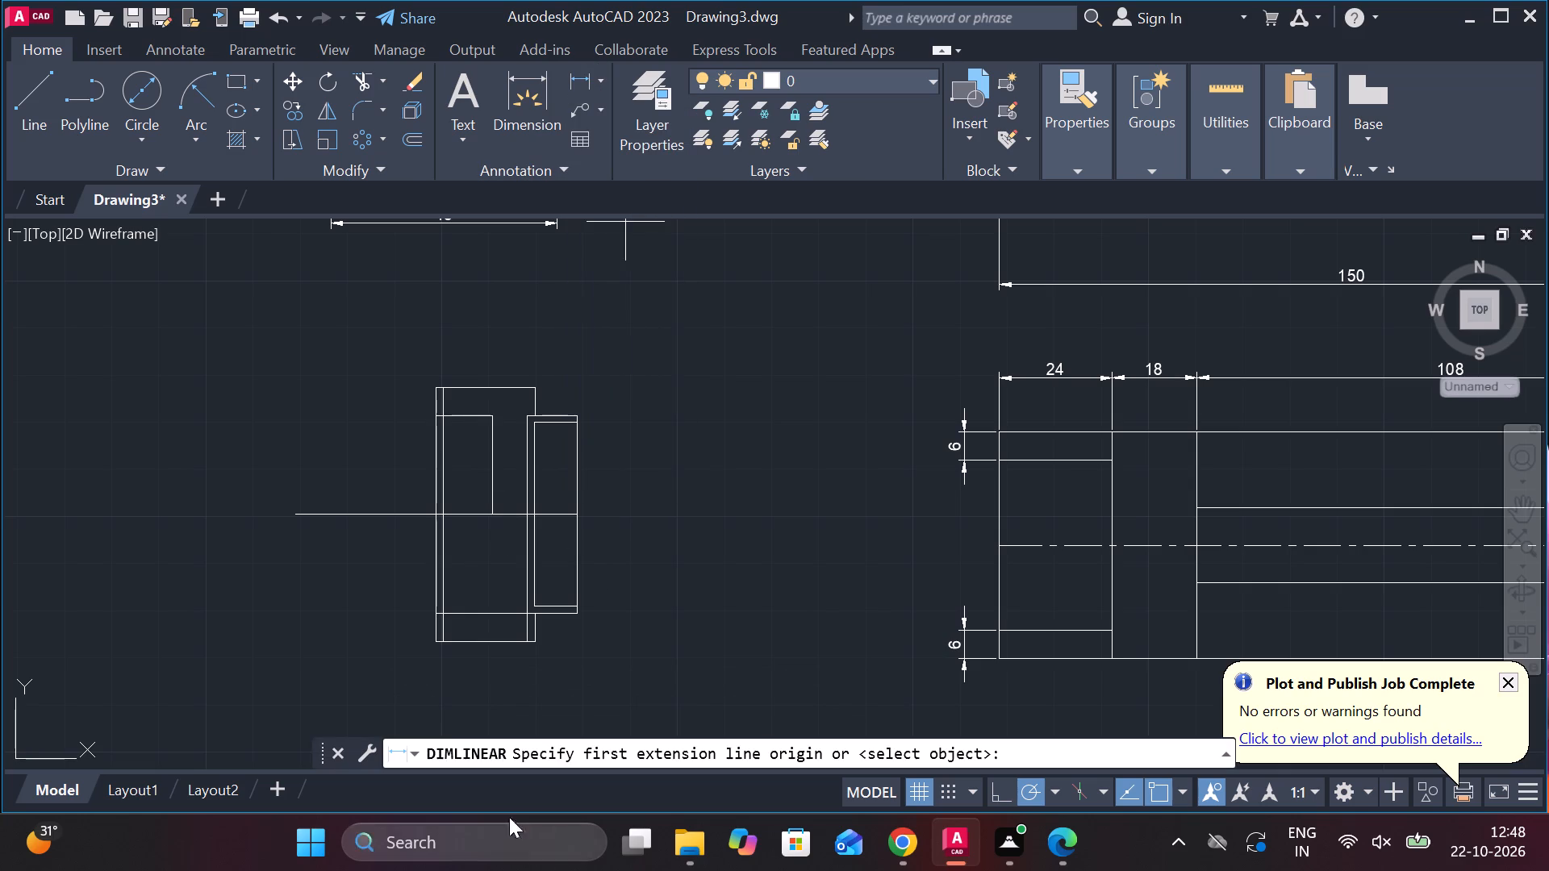
pyautogui.click(445, 641)
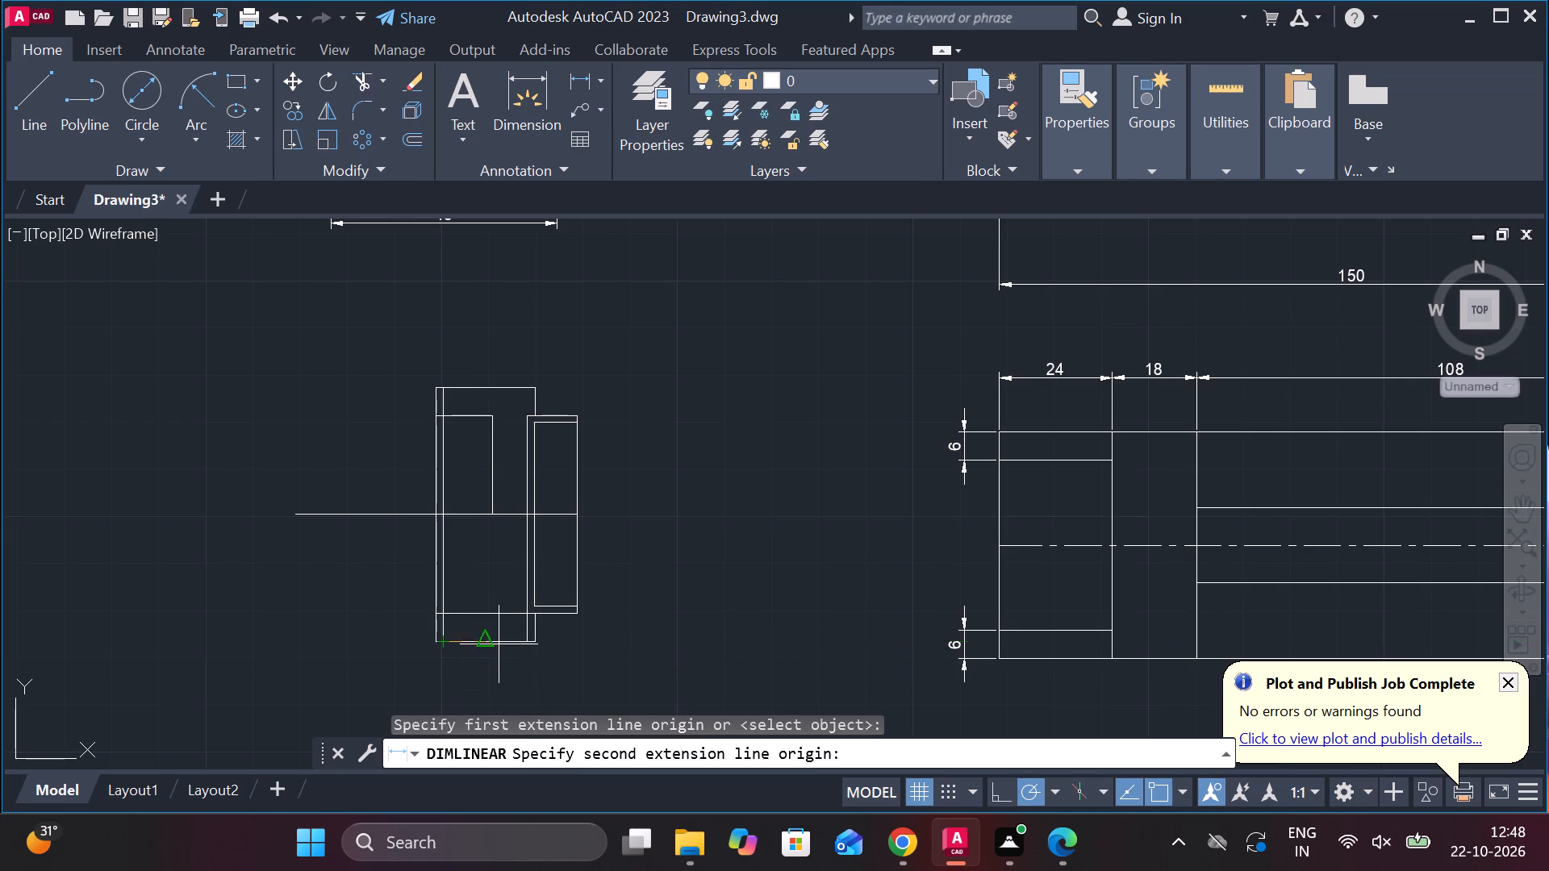
pyautogui.click(527, 643)
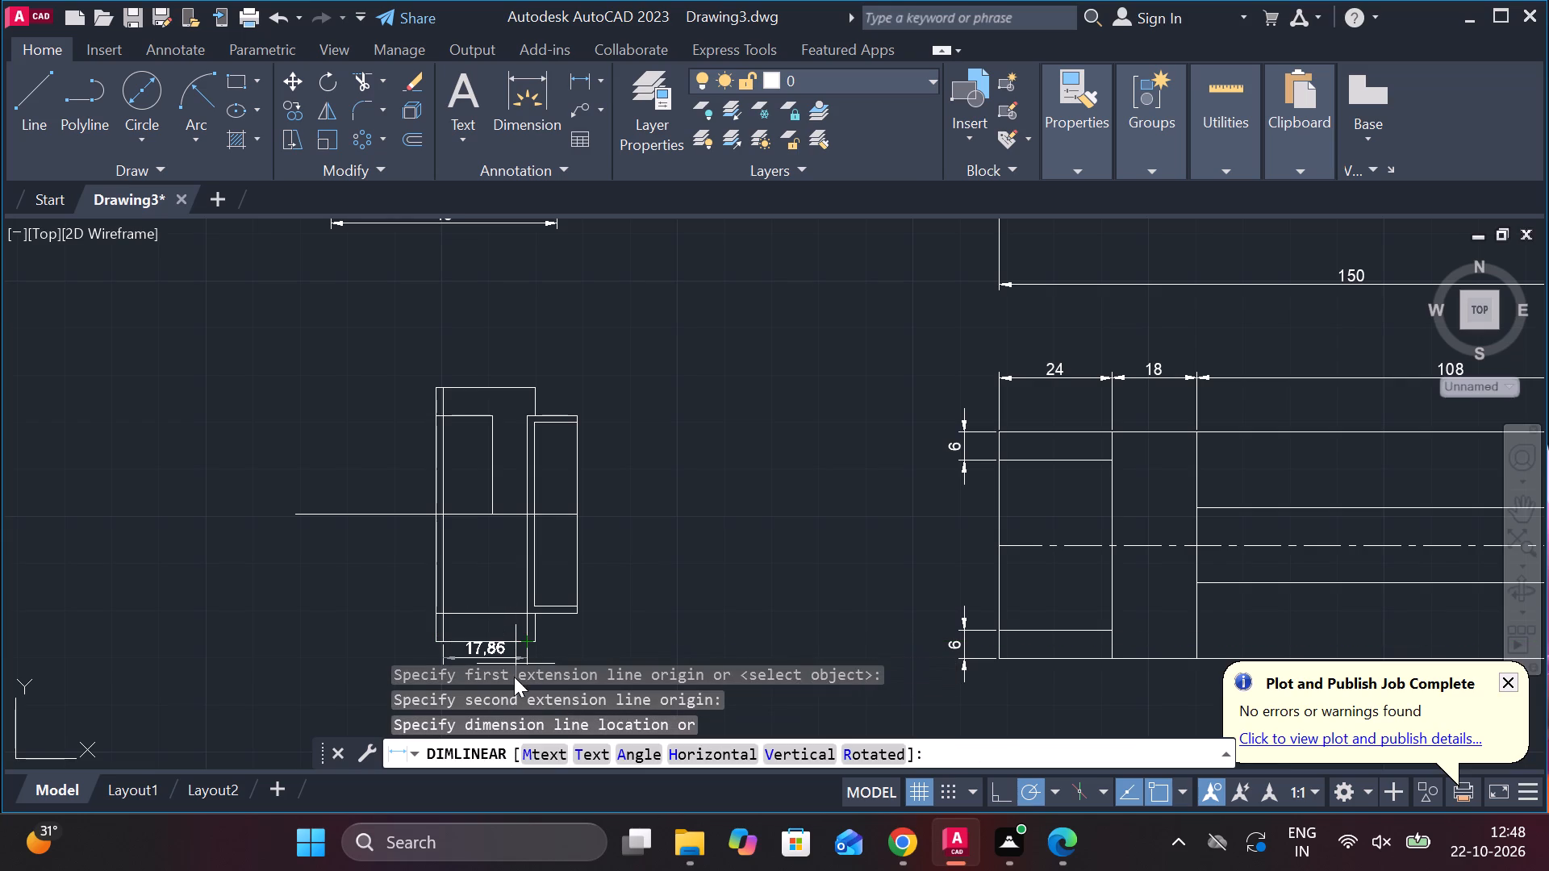
pyautogui.scroll(3, 512, 649)
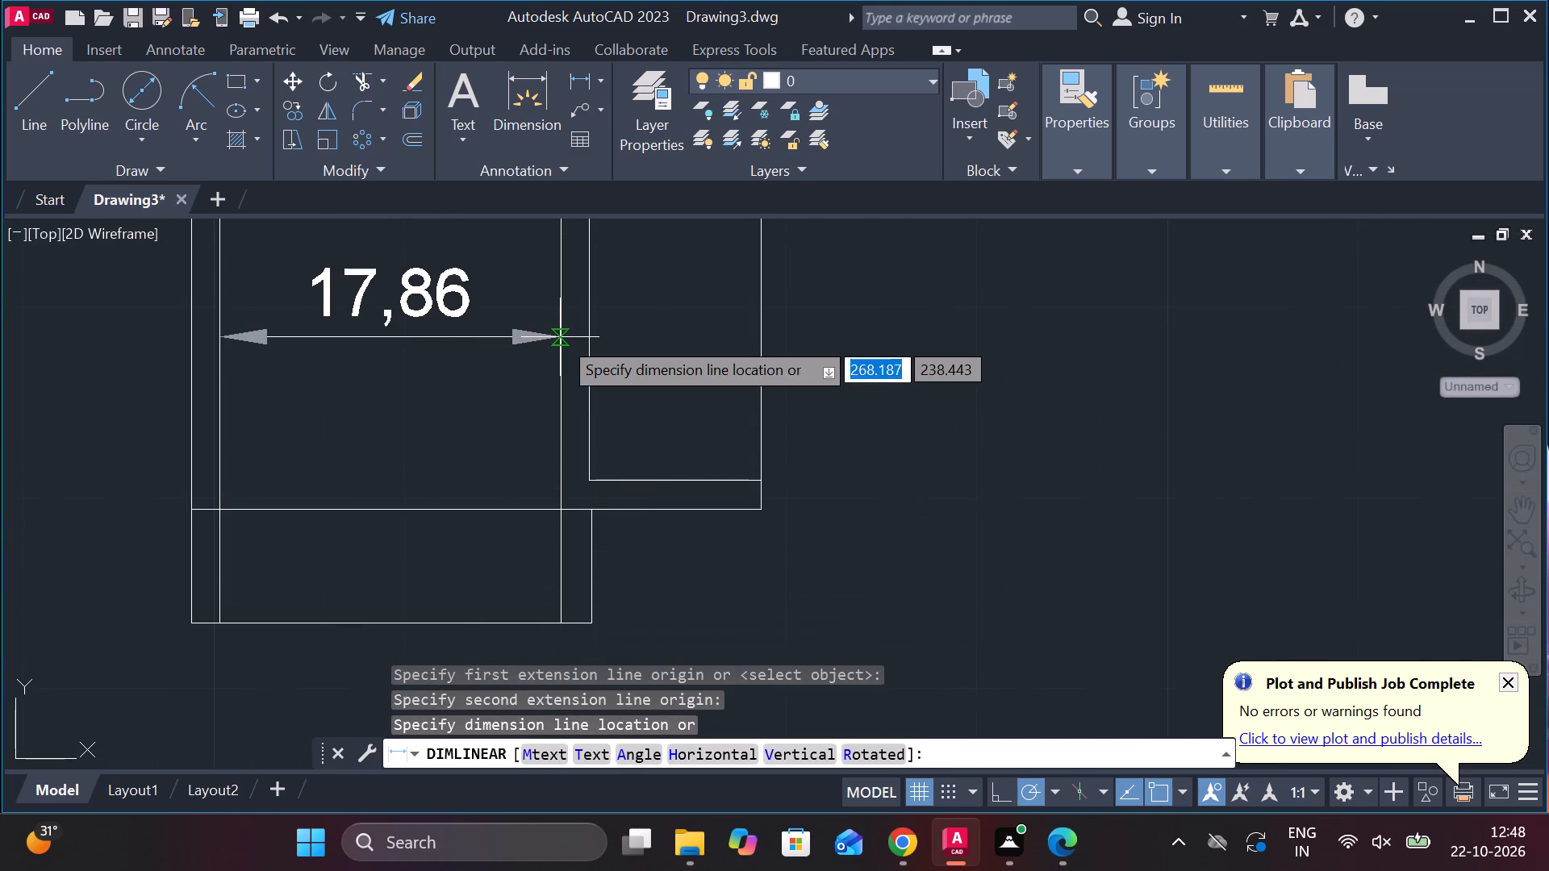
pyautogui.press('Escape')
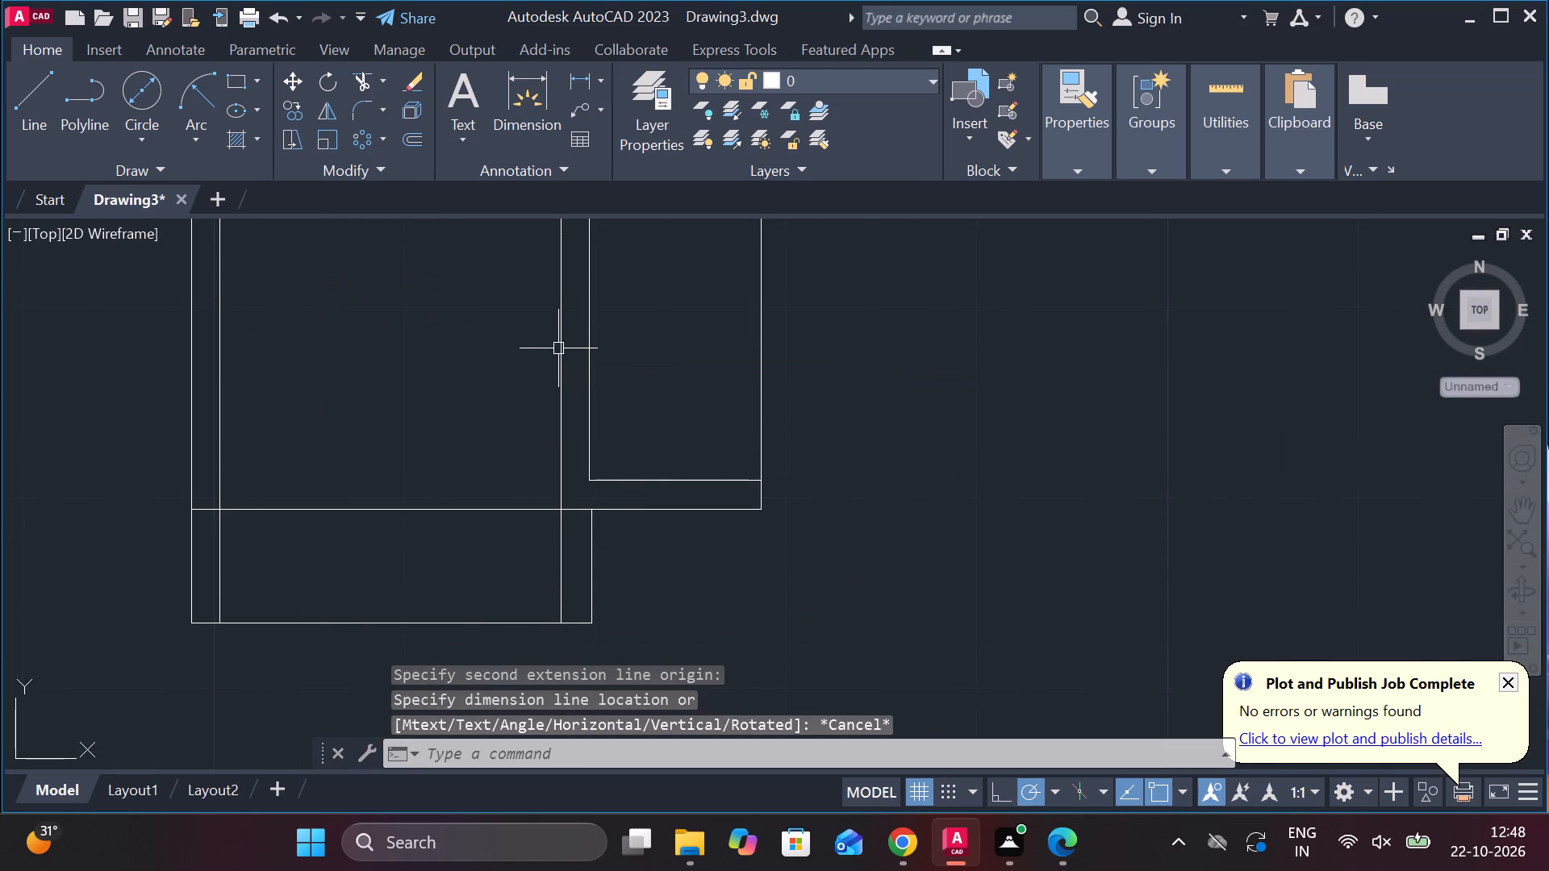
pyautogui.click(591, 68)
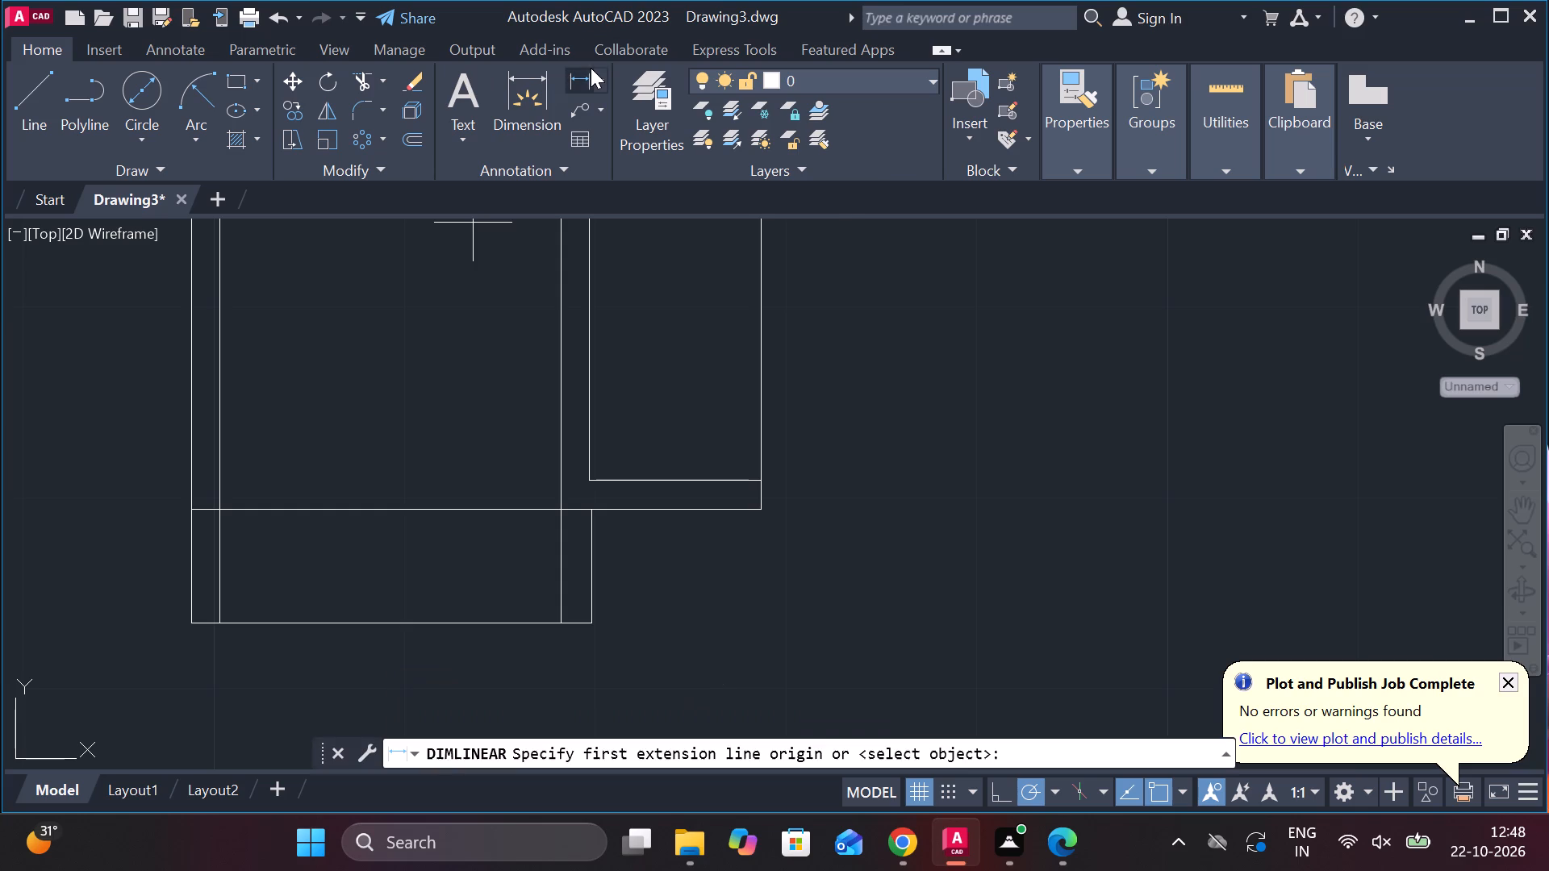
pyautogui.click(219, 503)
pyautogui.click(564, 513)
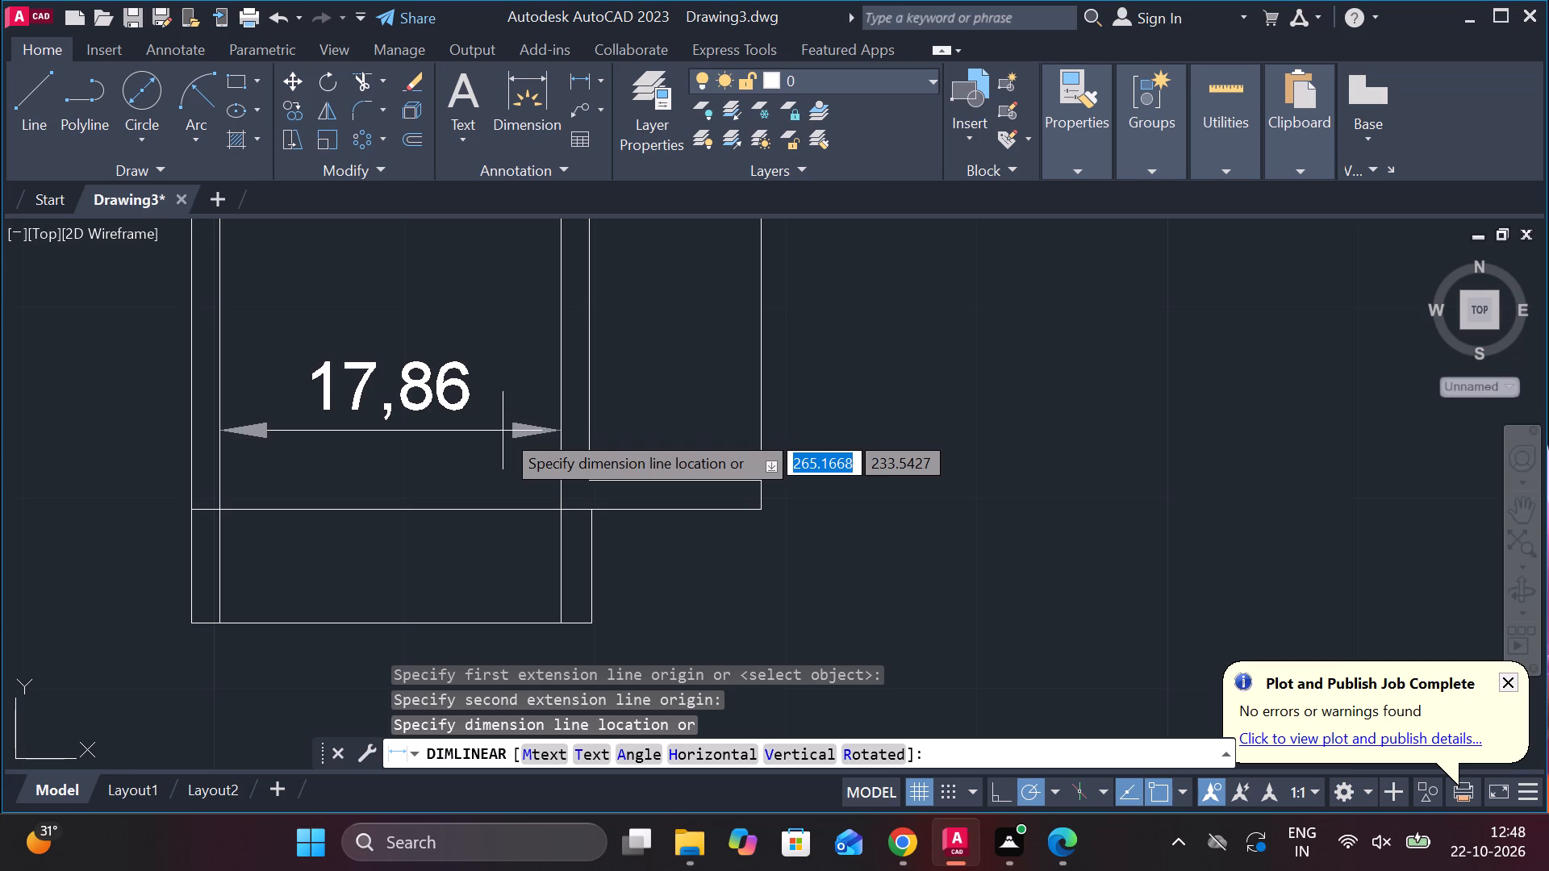
pyautogui.press('Escape')
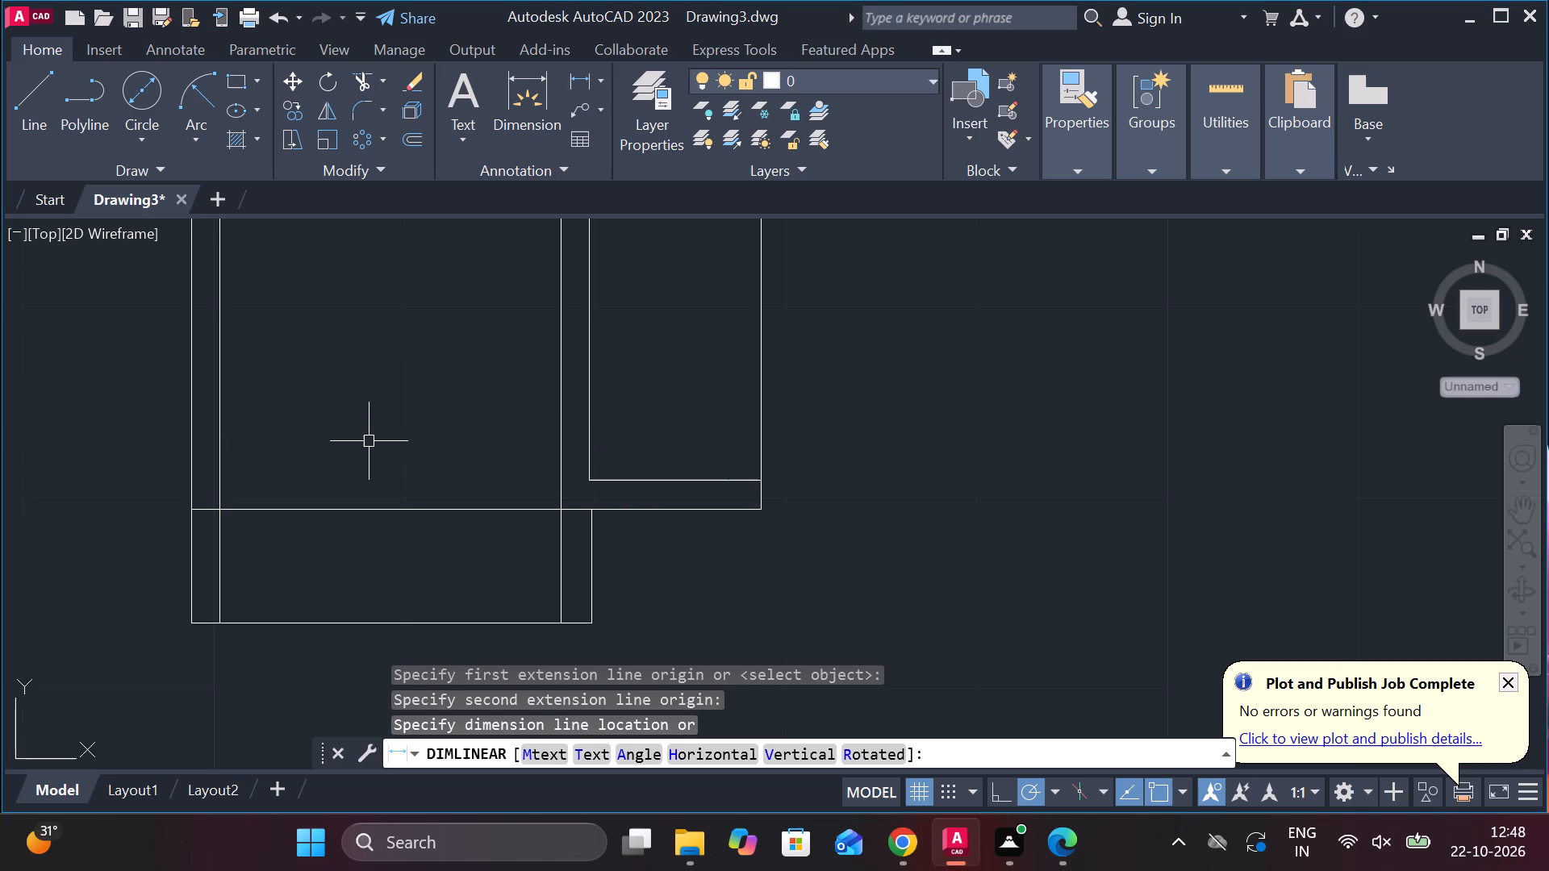
# Measure the lower block's full width along the lower shoulder edge with a linear dimension.
pyautogui.click(585, 85)
pyautogui.click(189, 513)
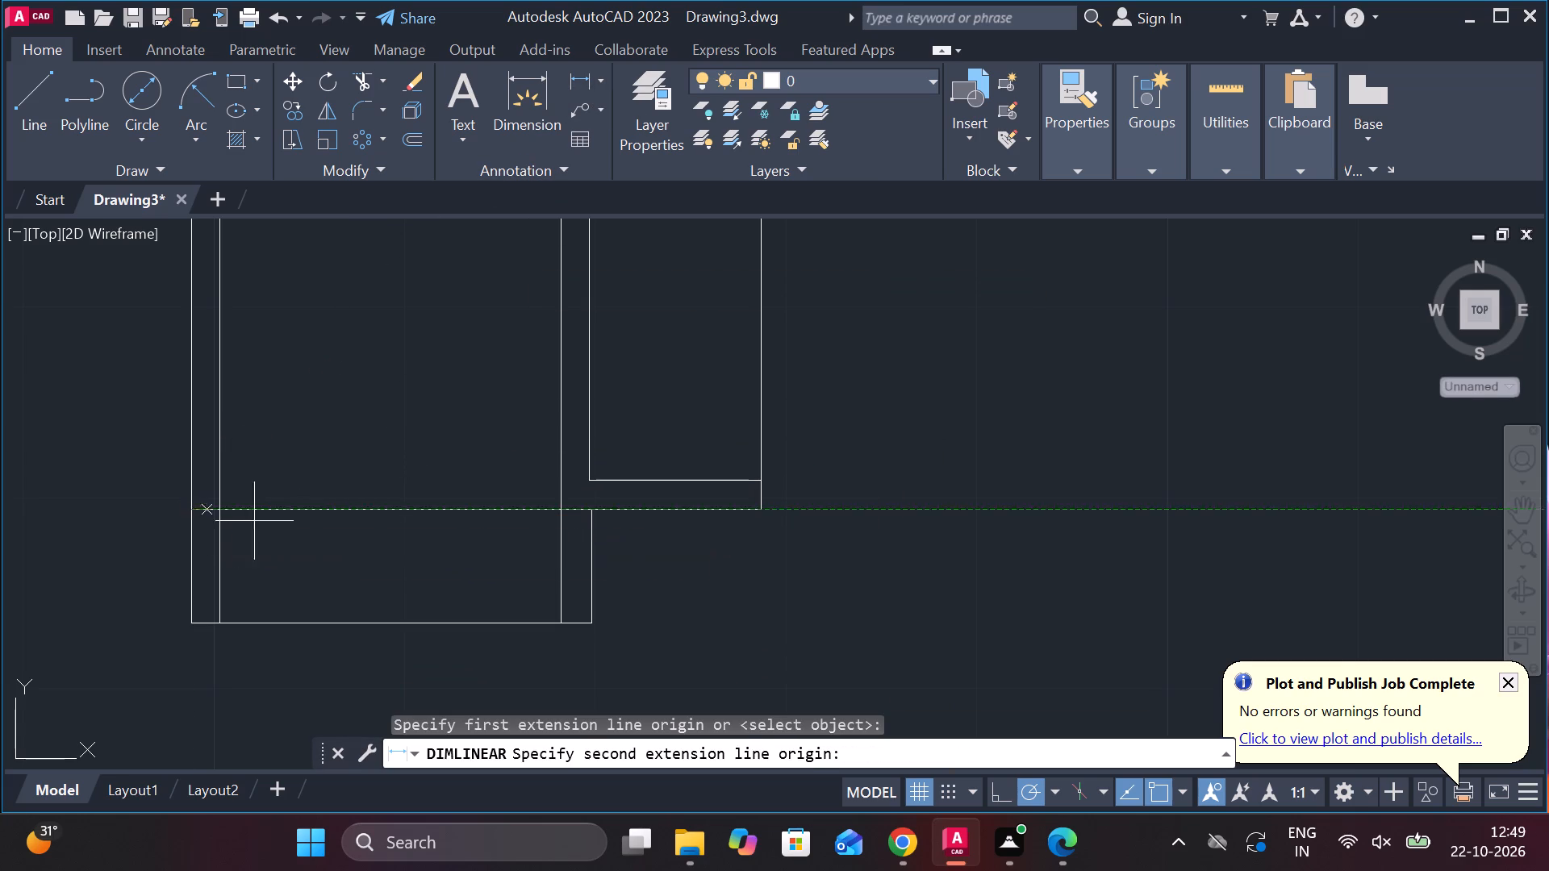
pyautogui.click(591, 512)
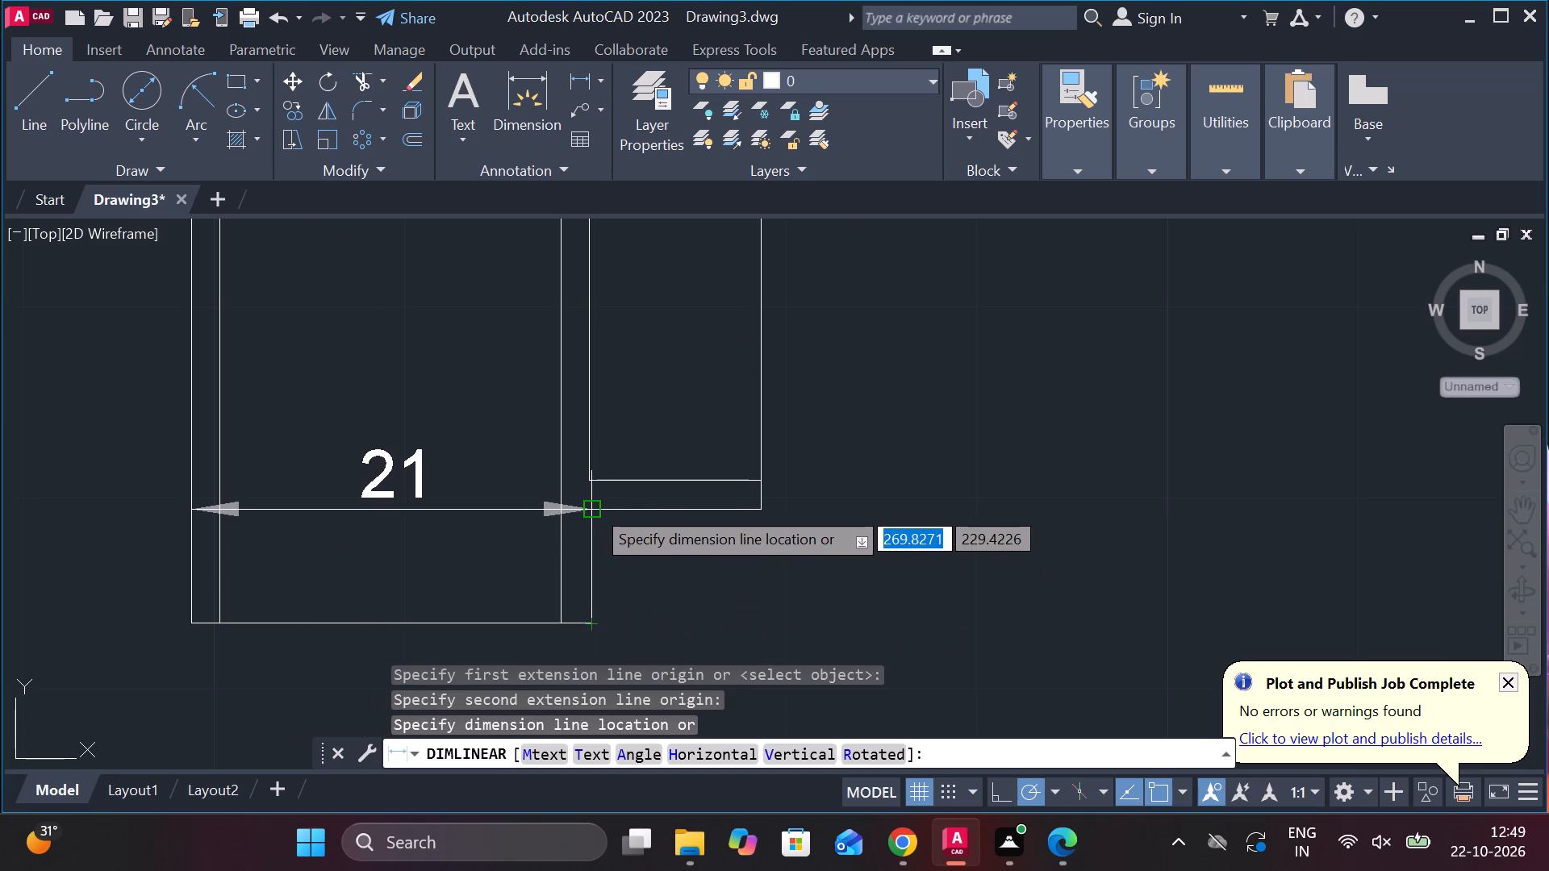
pyautogui.press('Escape')
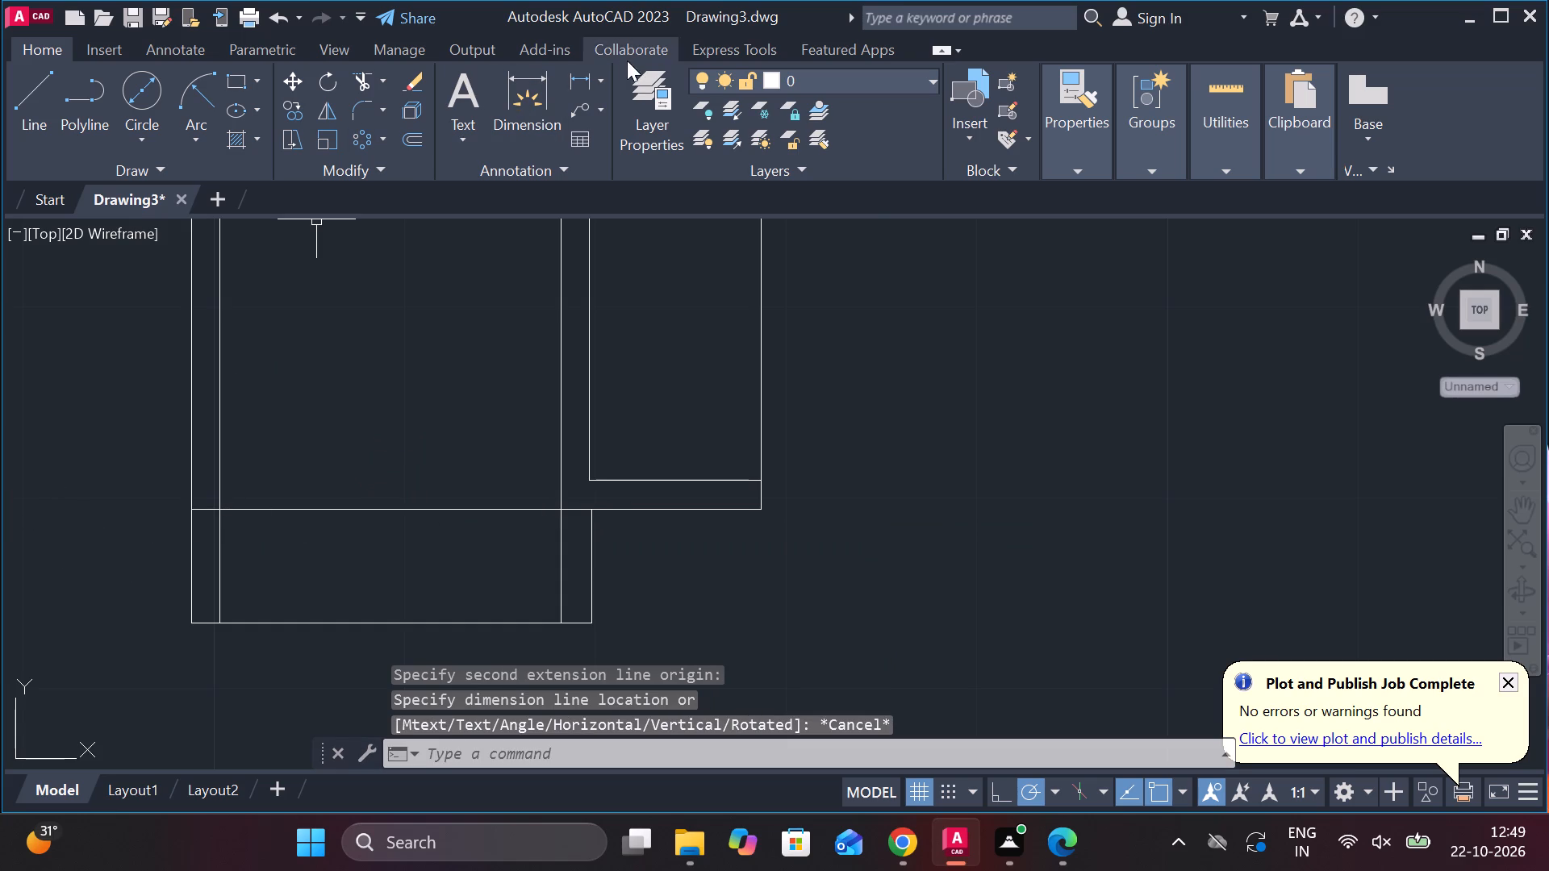
# Measure the gaps between the lower block's outer edges and the adjacent inner verticals along the lower shoulder with linear dimensions.
pyautogui.click(570, 82)
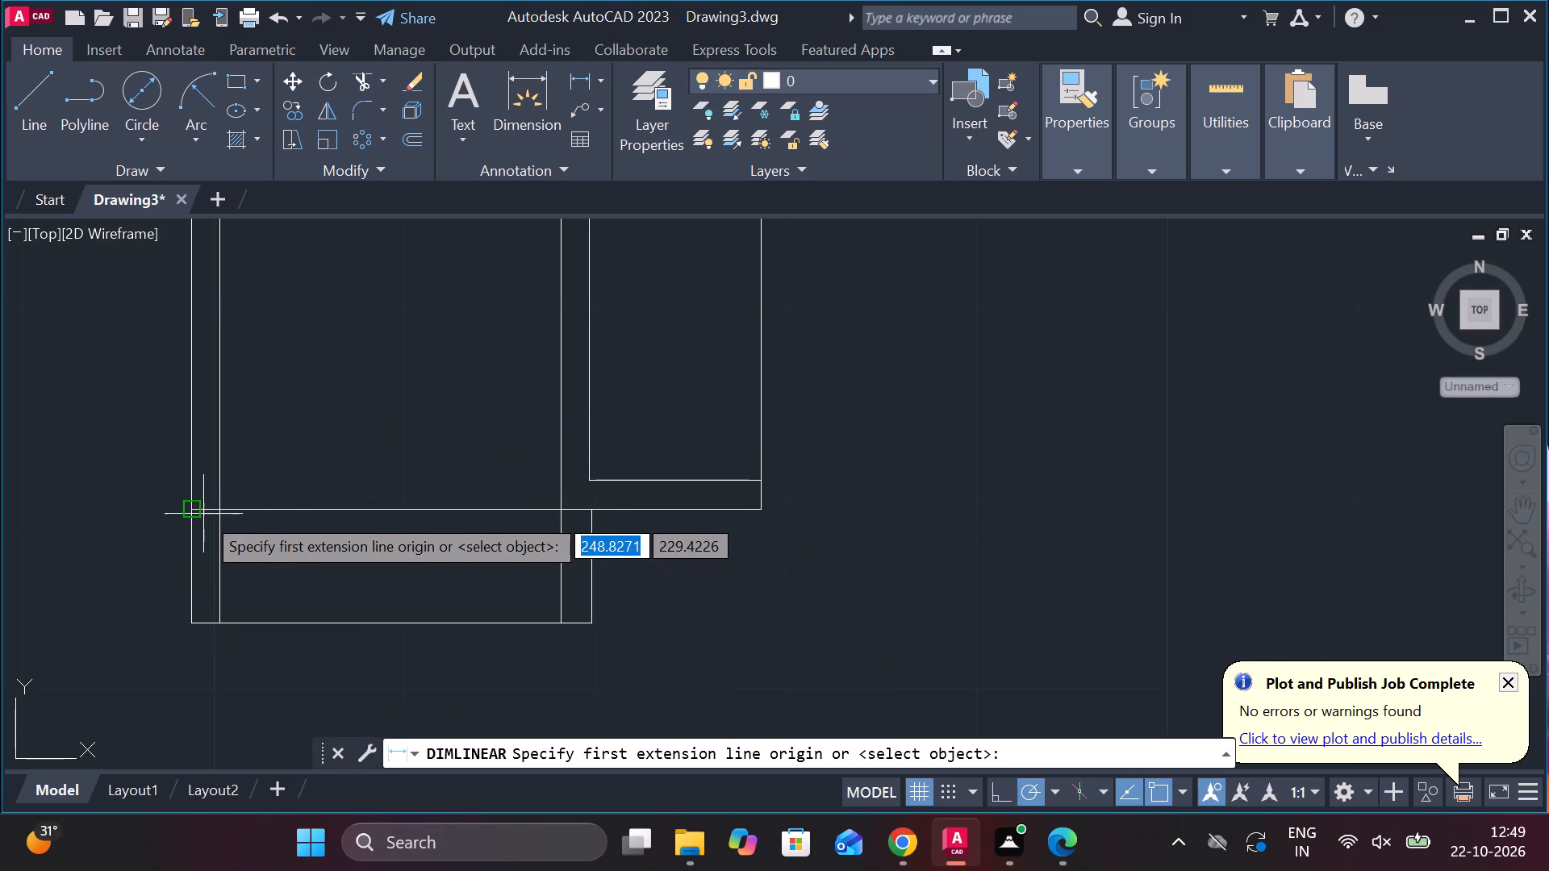
pyautogui.click(199, 514)
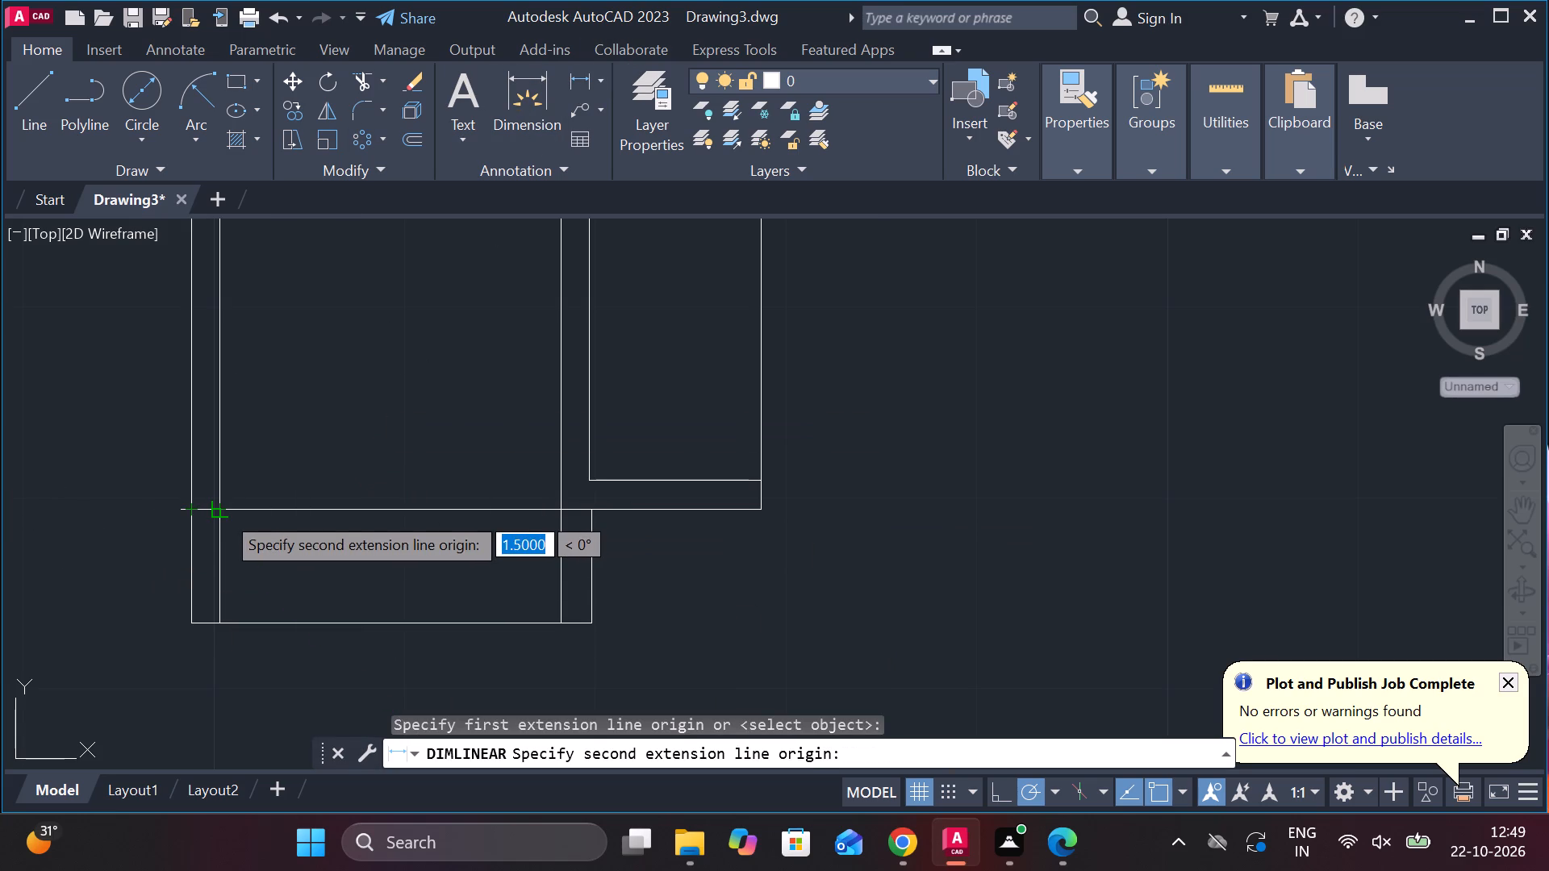
pyautogui.click(223, 512)
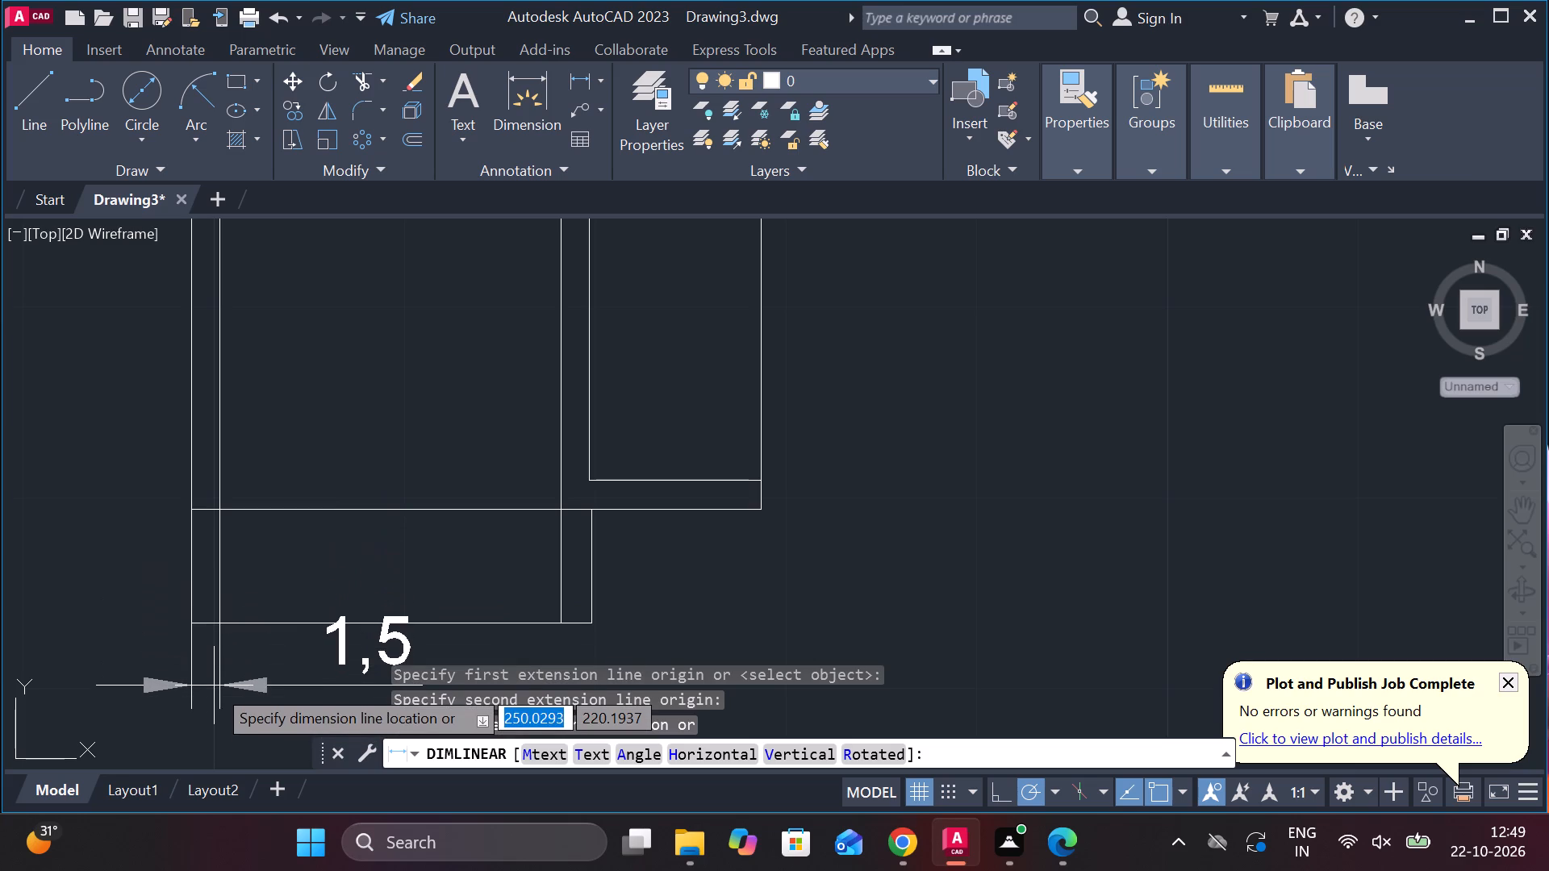
pyautogui.press('Escape')
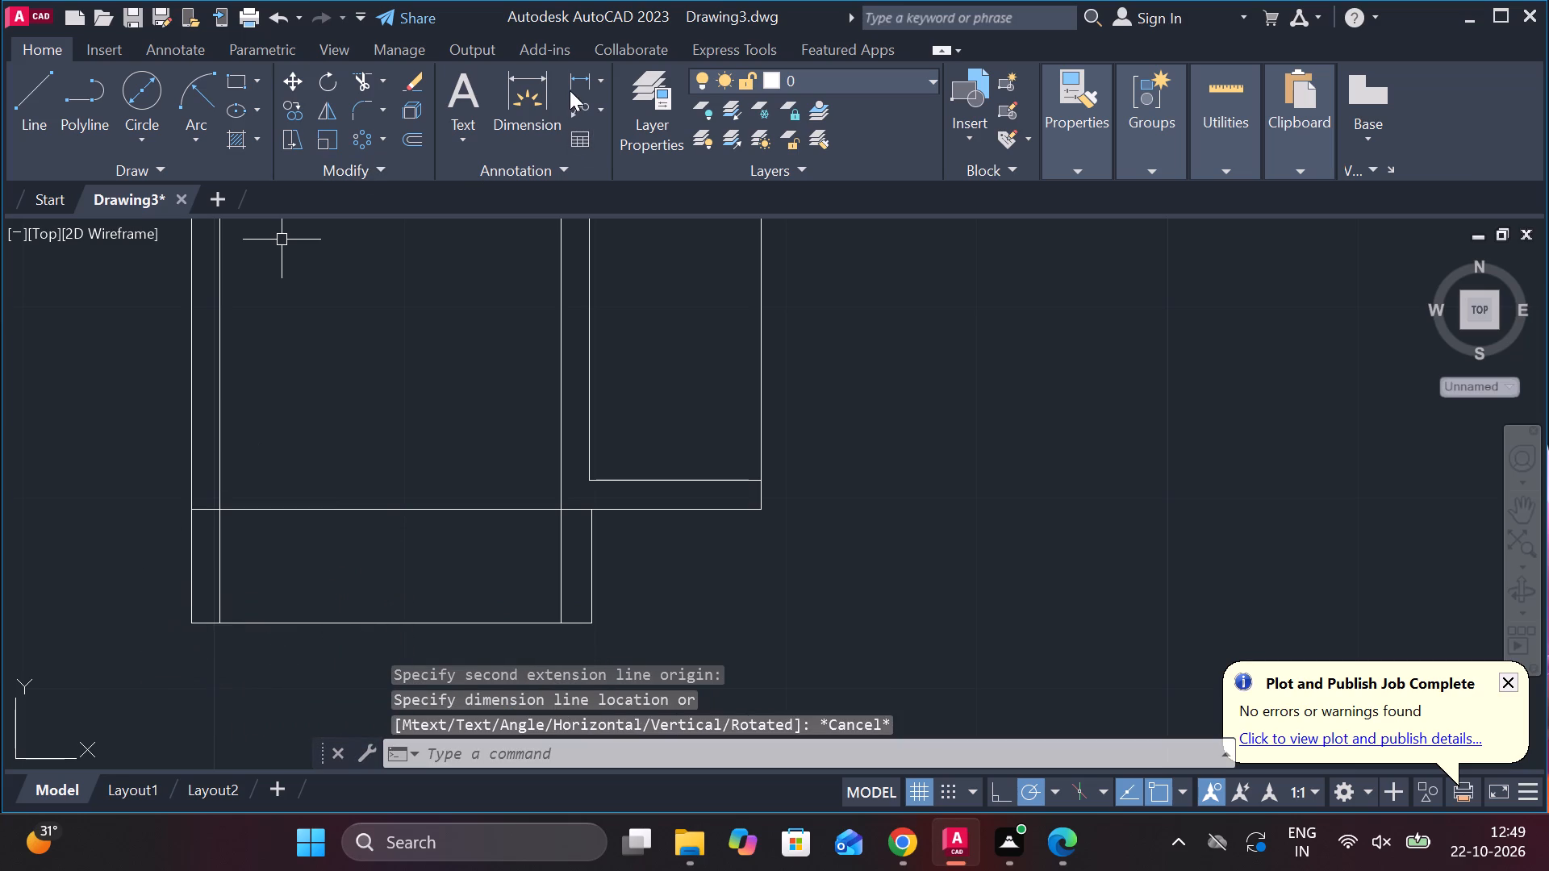
pyautogui.click(581, 71)
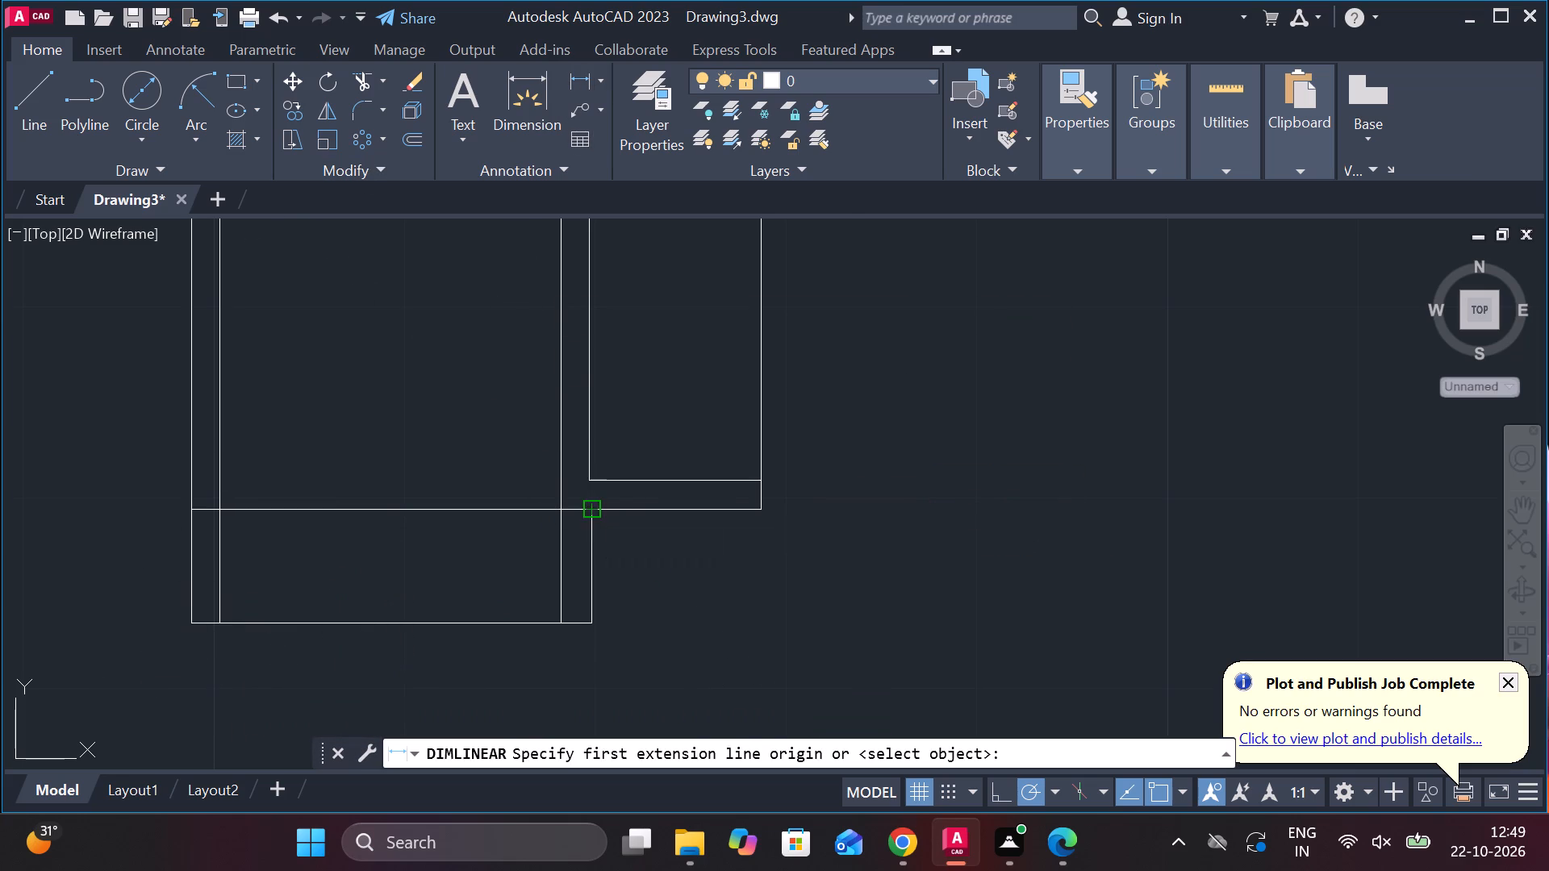
pyautogui.click(587, 509)
pyautogui.click(560, 512)
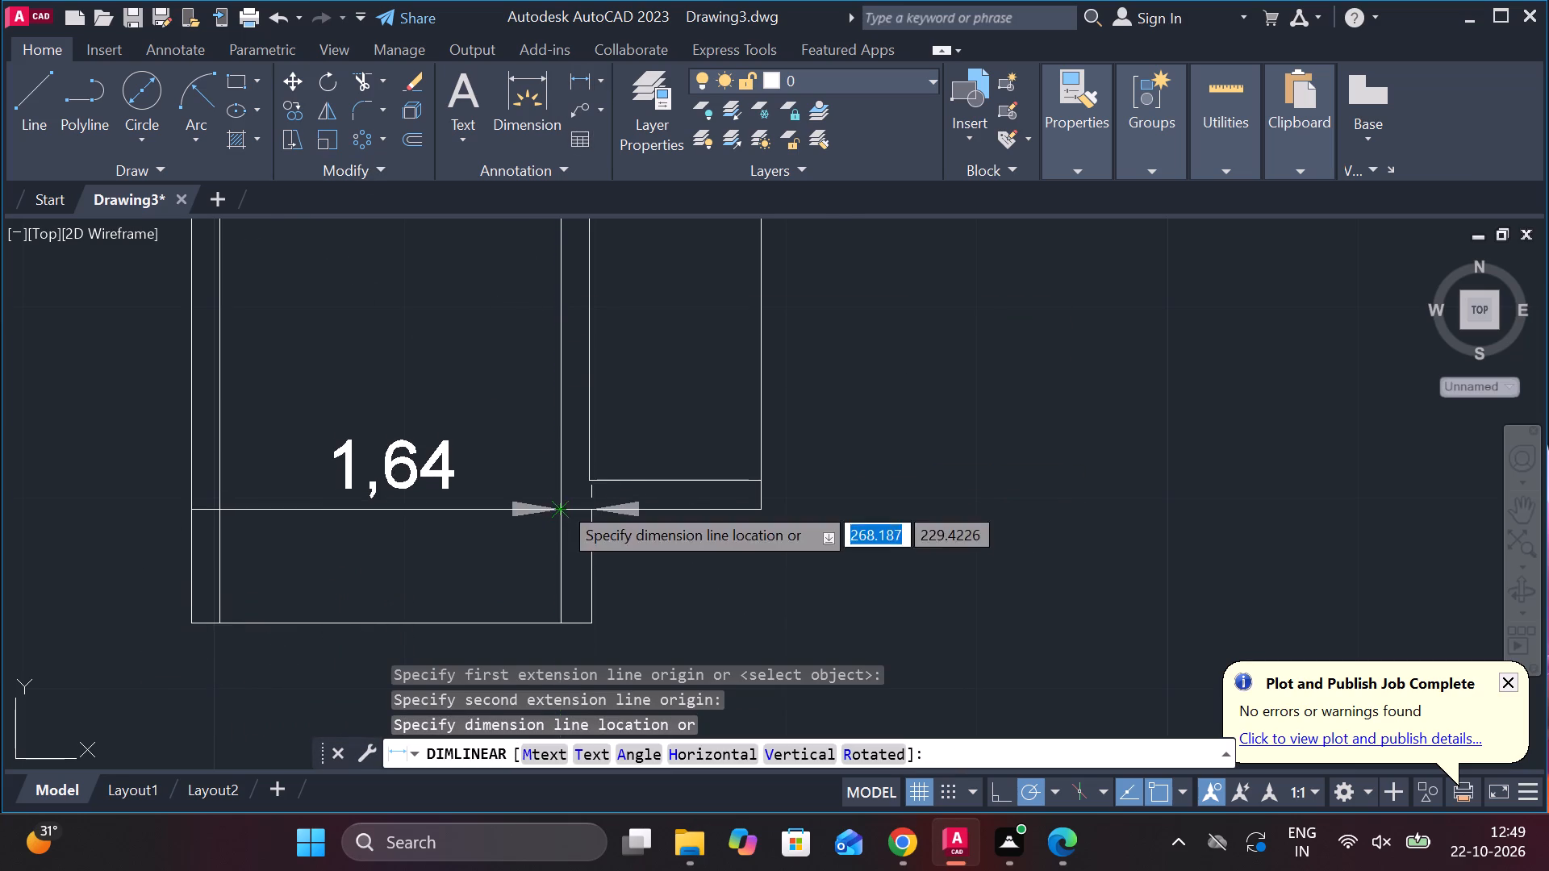
pyautogui.press('Escape')
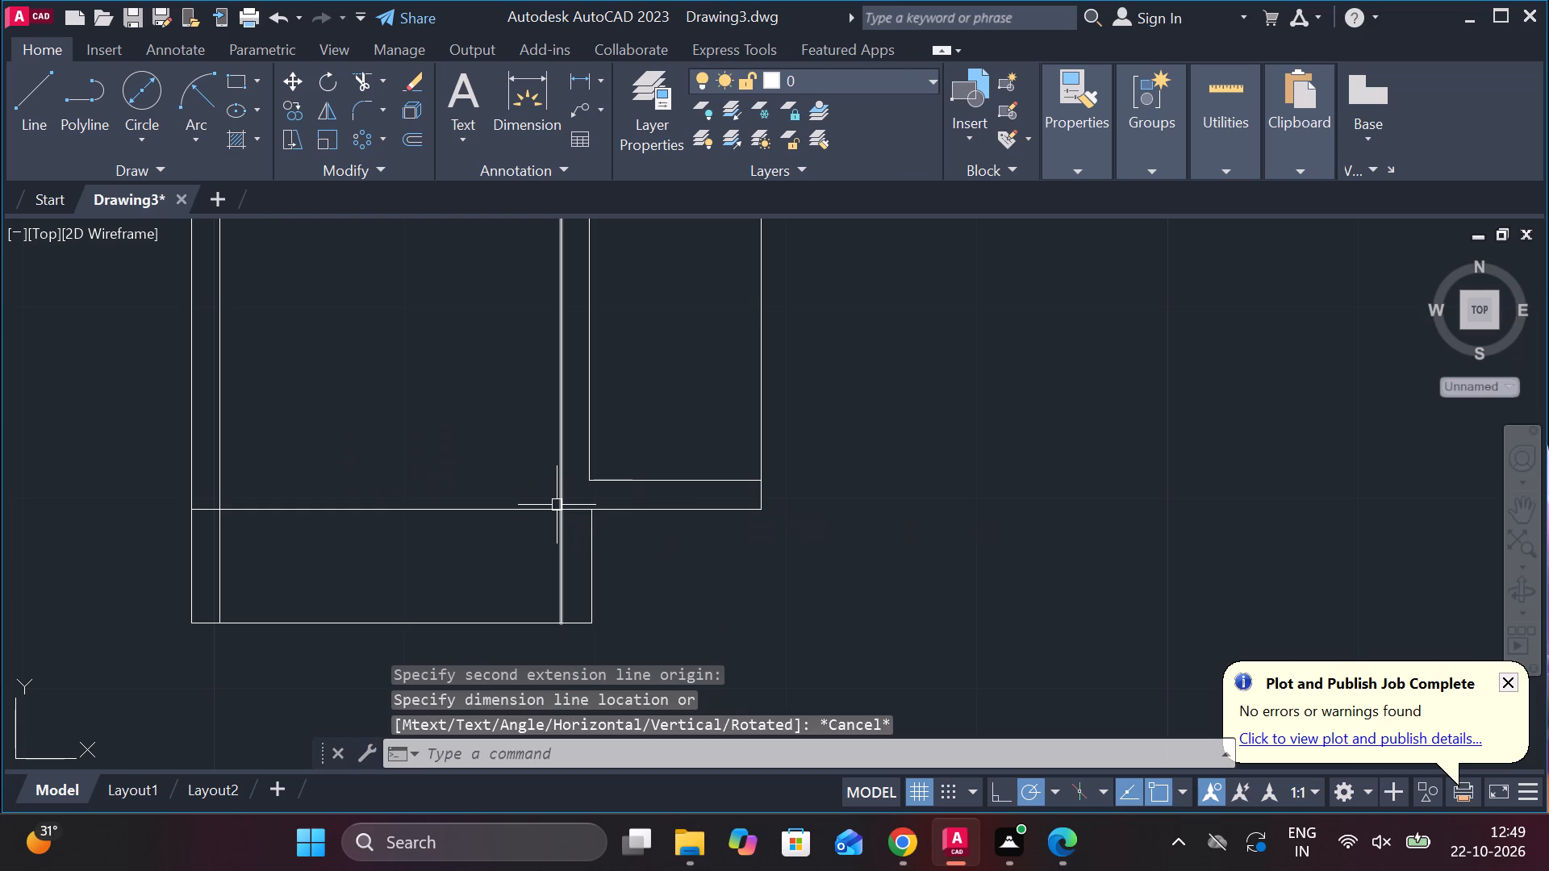
# Replace the right inner vertical with a copy of the lower block's short right edge, placed 1.5 inward.
pyautogui.click(564, 420)
pyautogui.press('Delete')
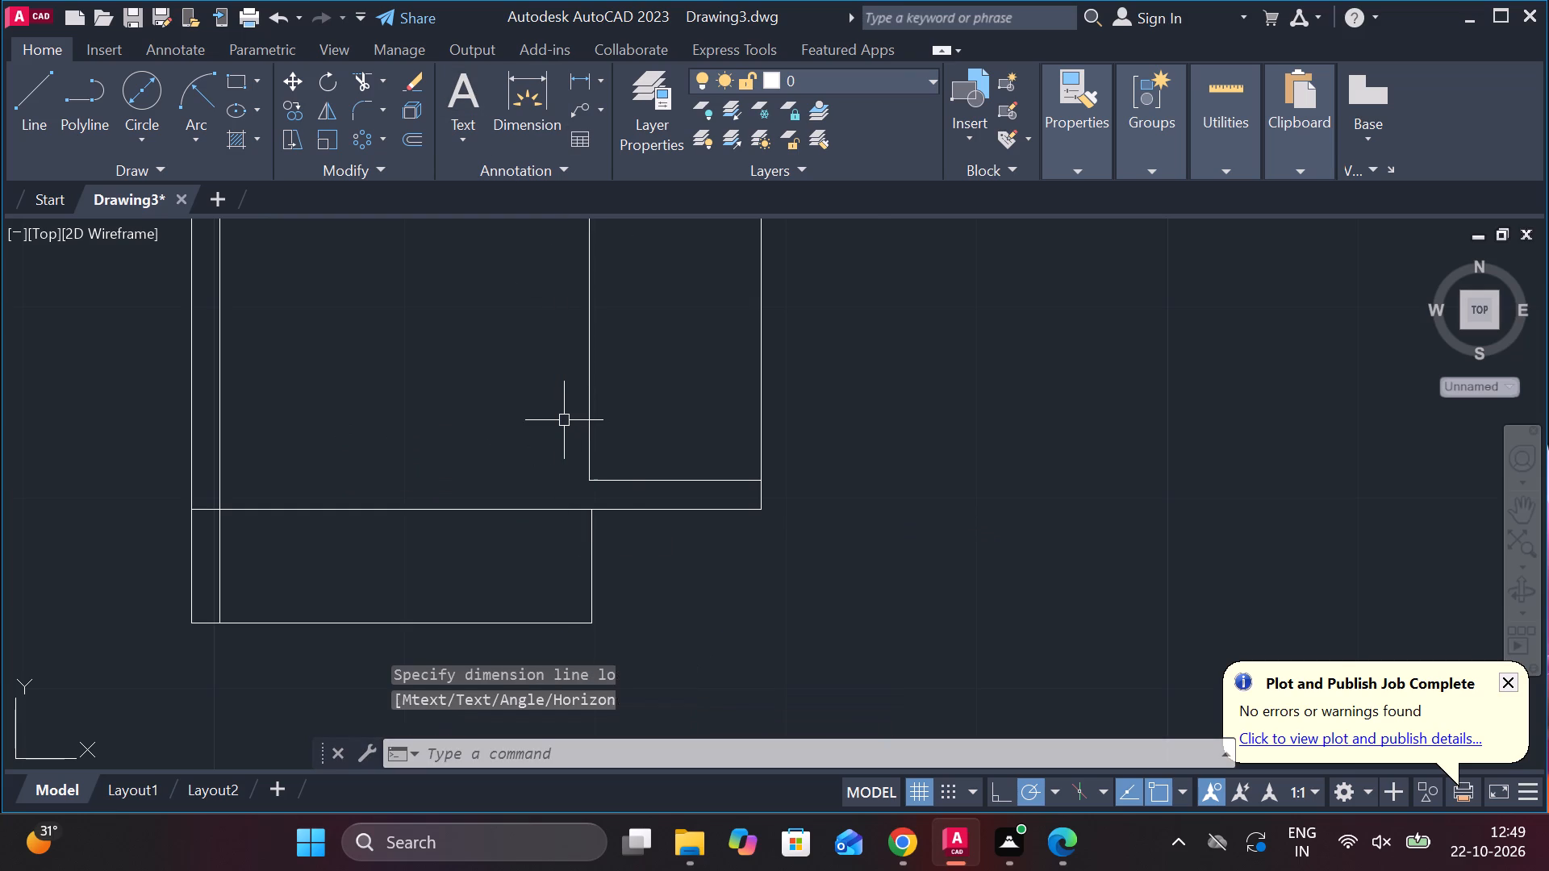
pyautogui.click(596, 577)
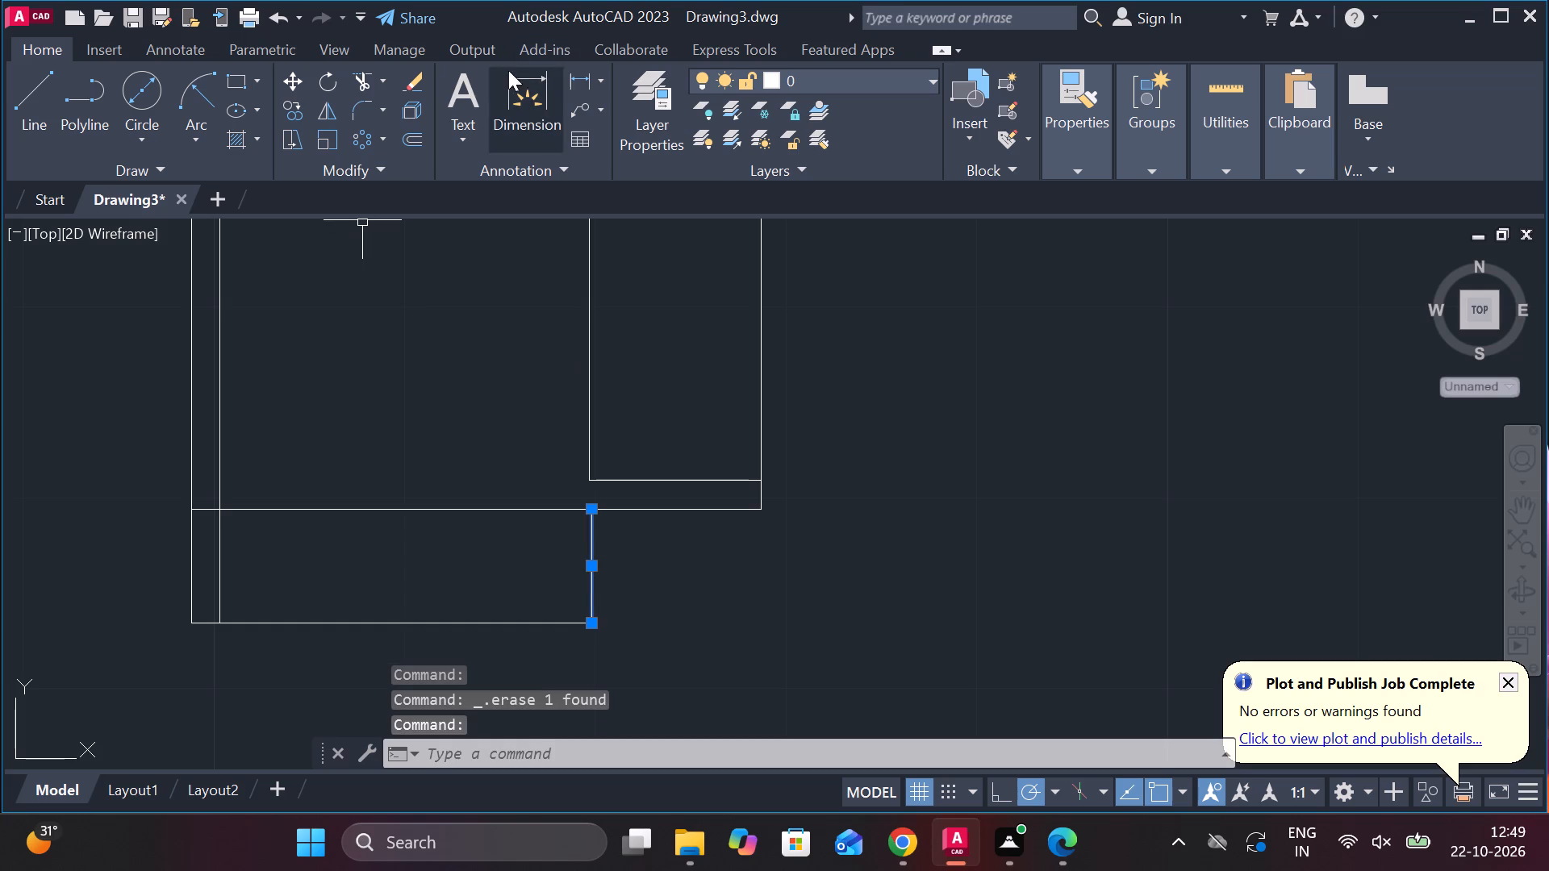
pyautogui.click(297, 115)
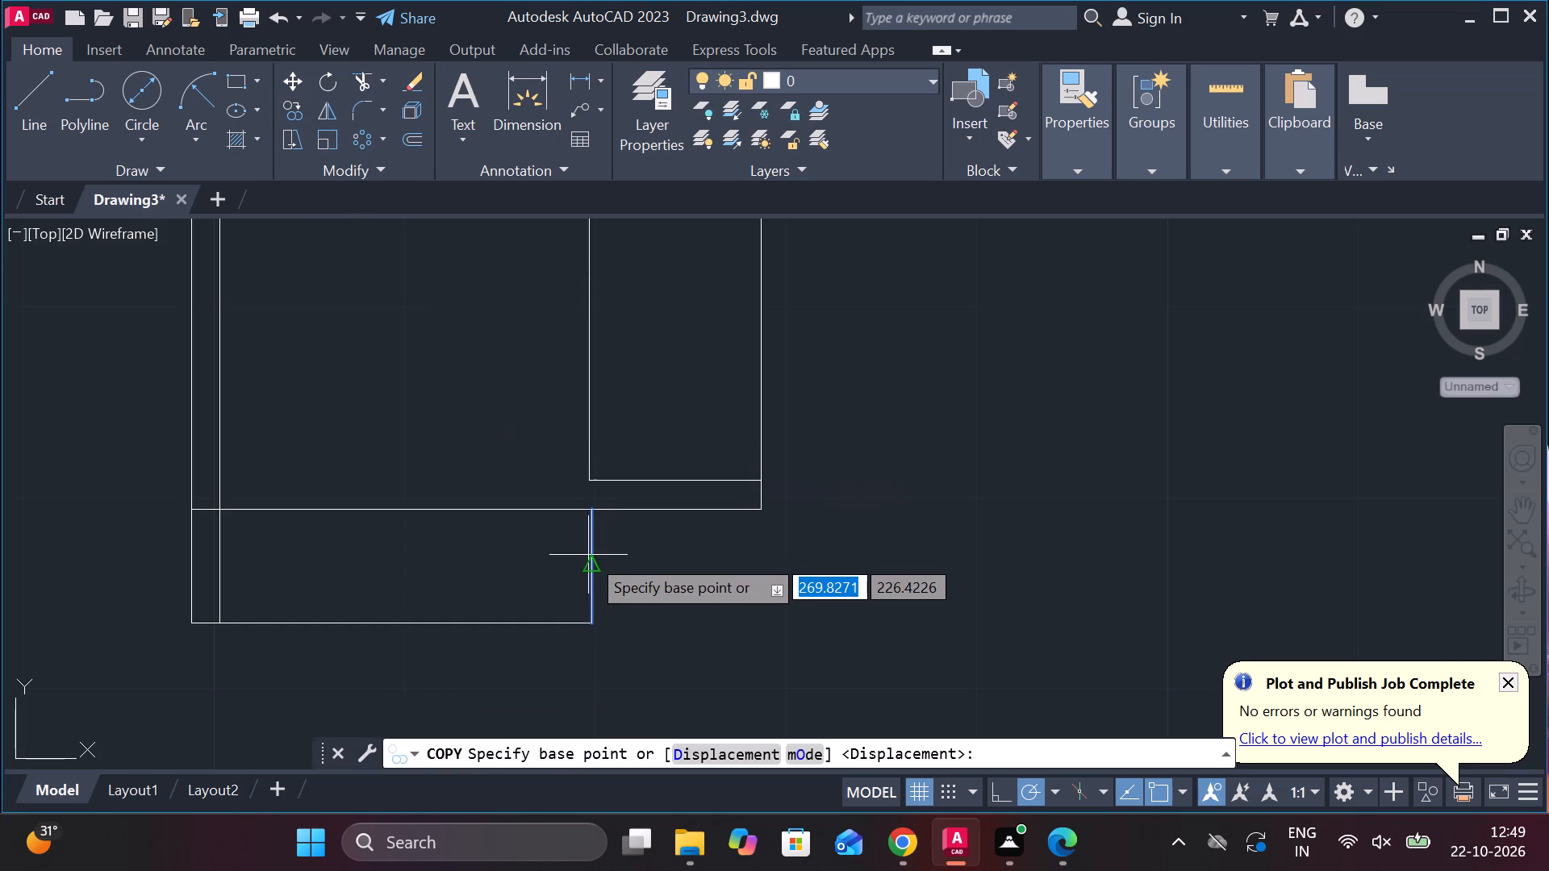
pyautogui.click(588, 559)
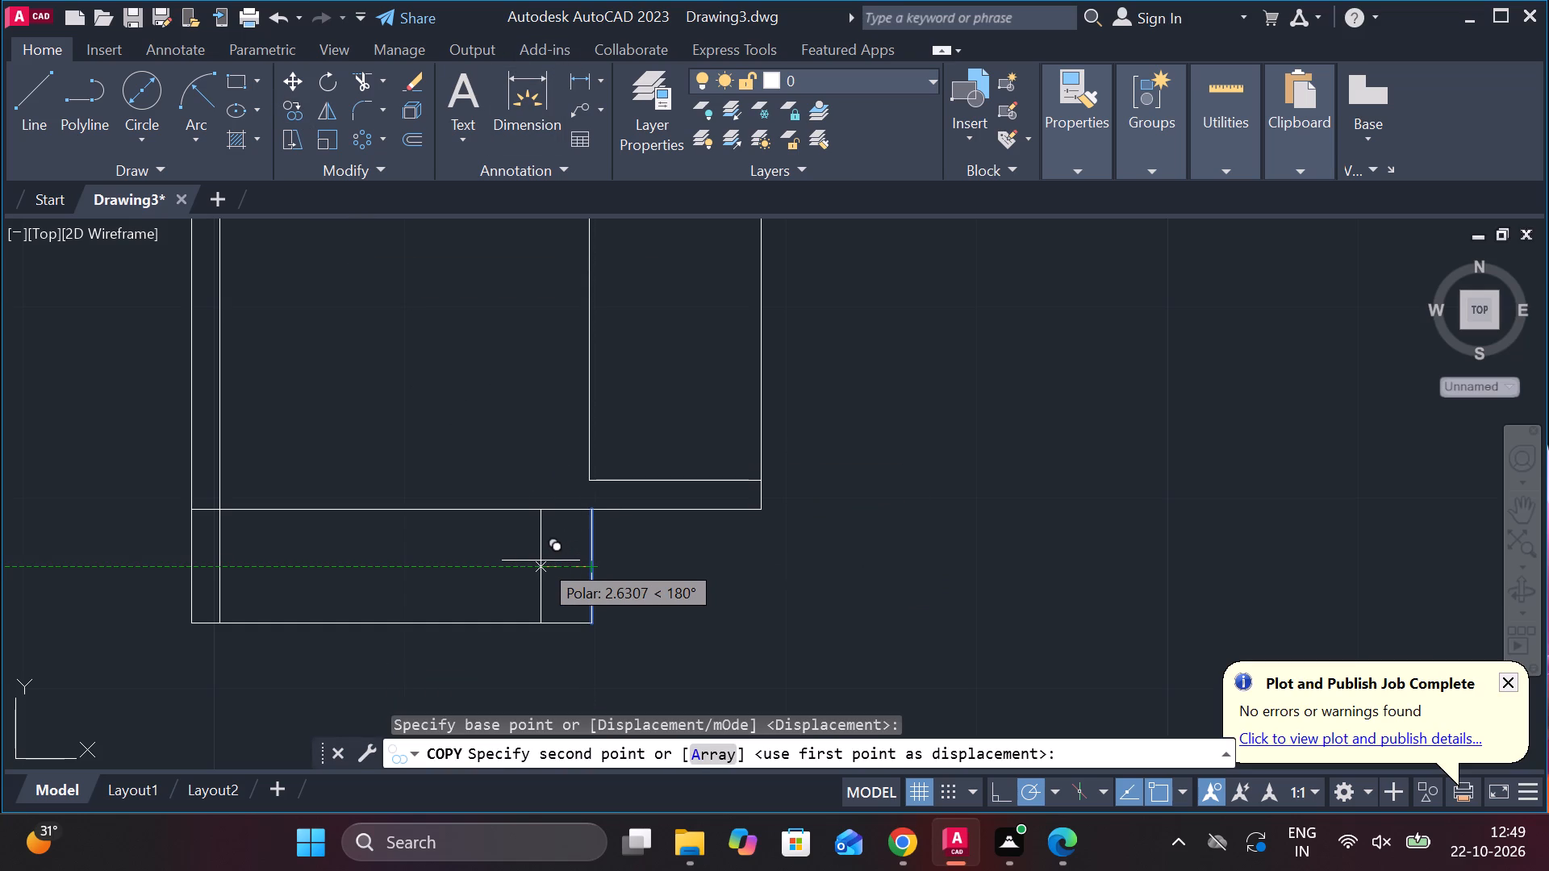
pyautogui.press('1')
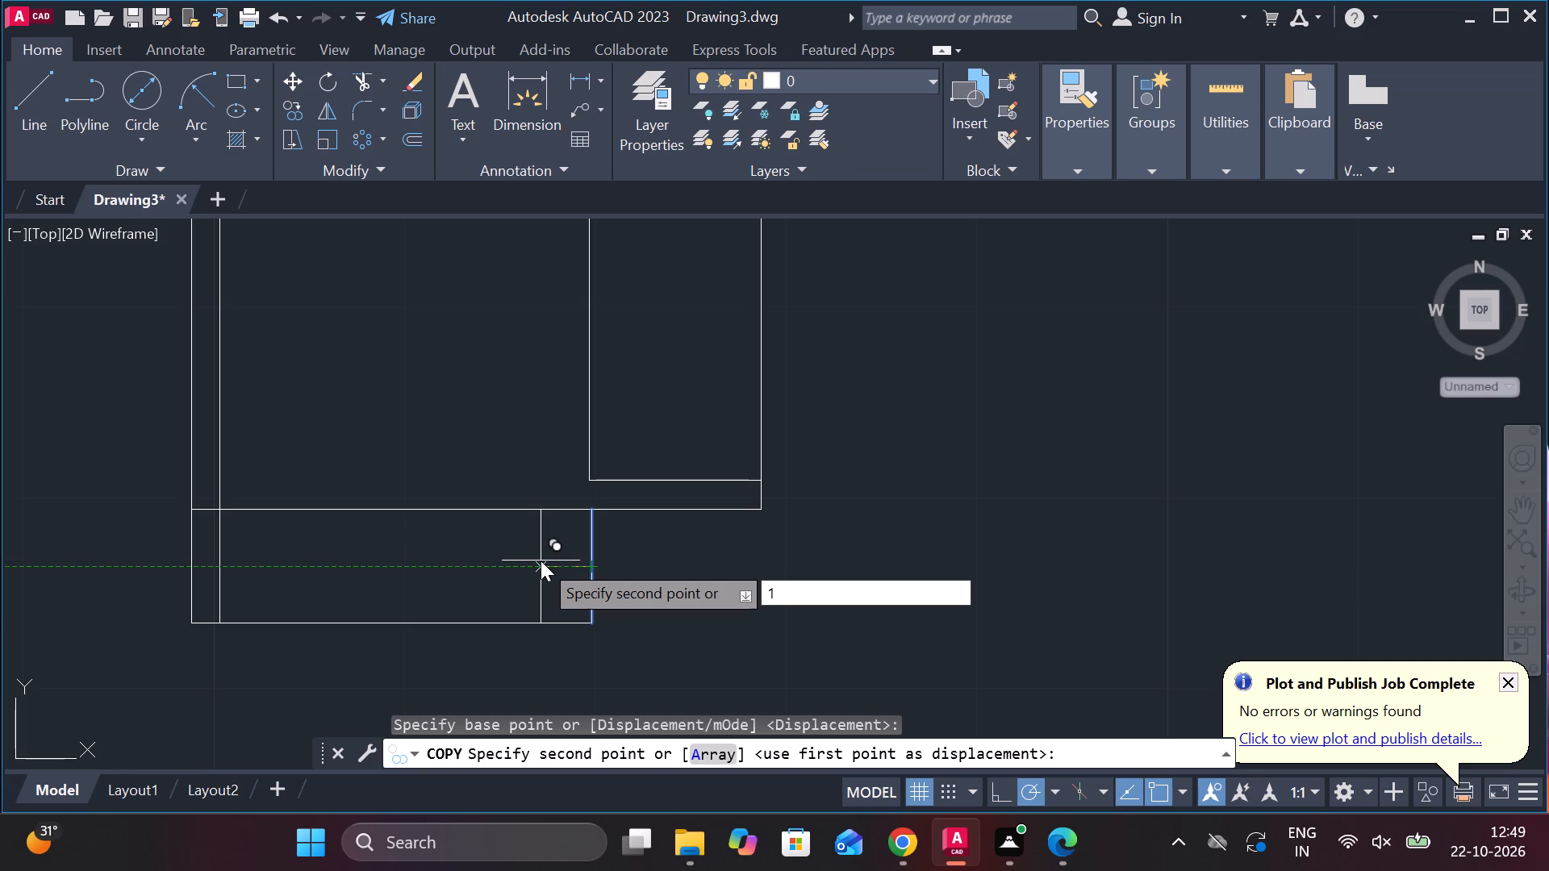
pyautogui.press('.')
pyautogui.press('5')
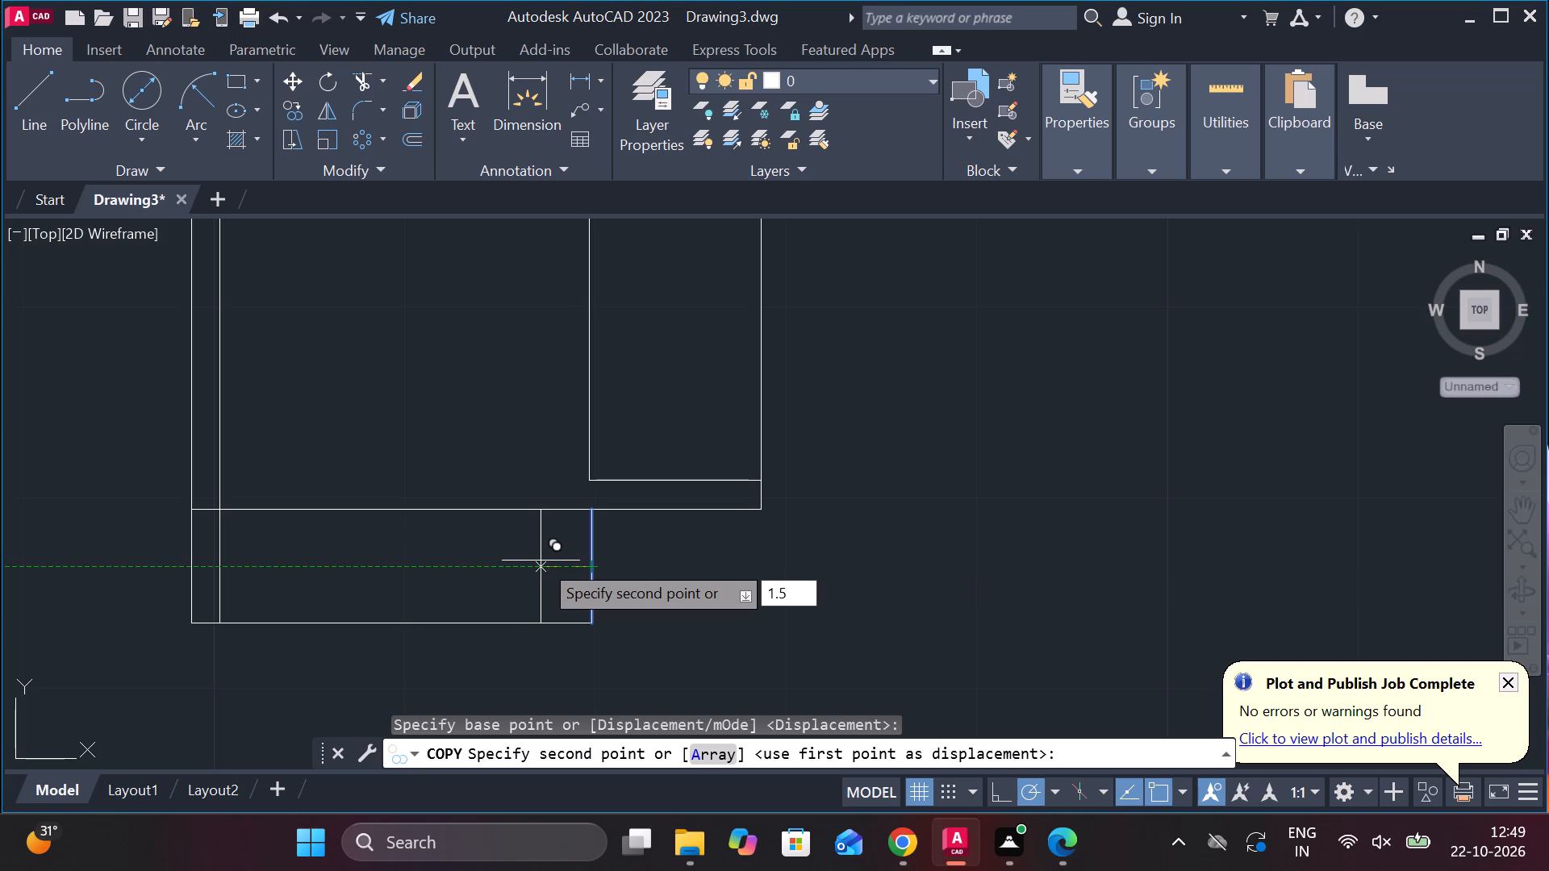
pyautogui.press('Return')
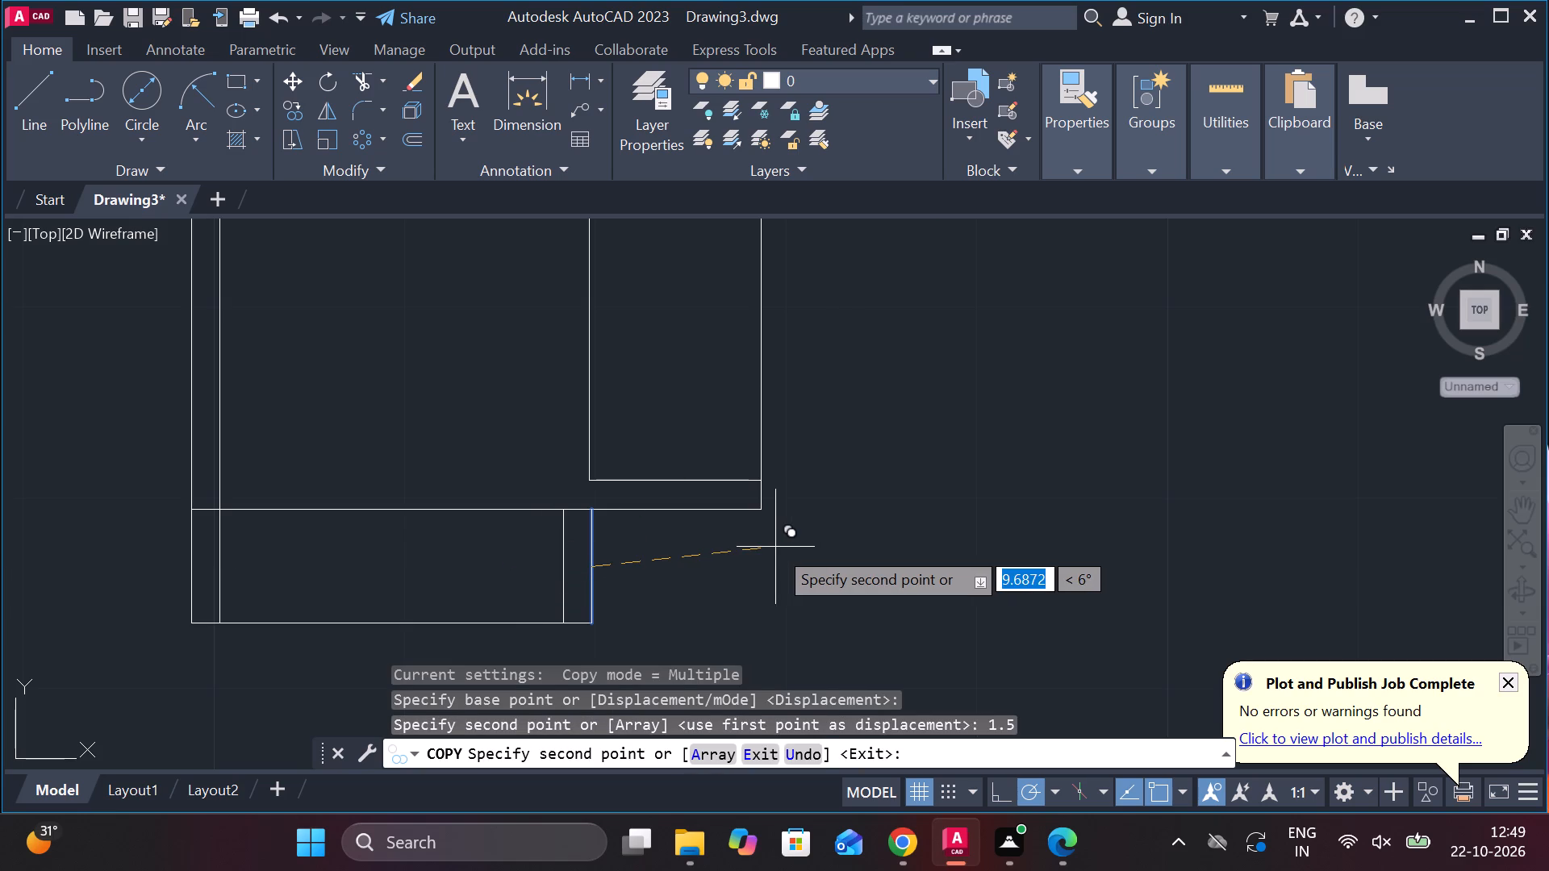
pyautogui.press('Escape')
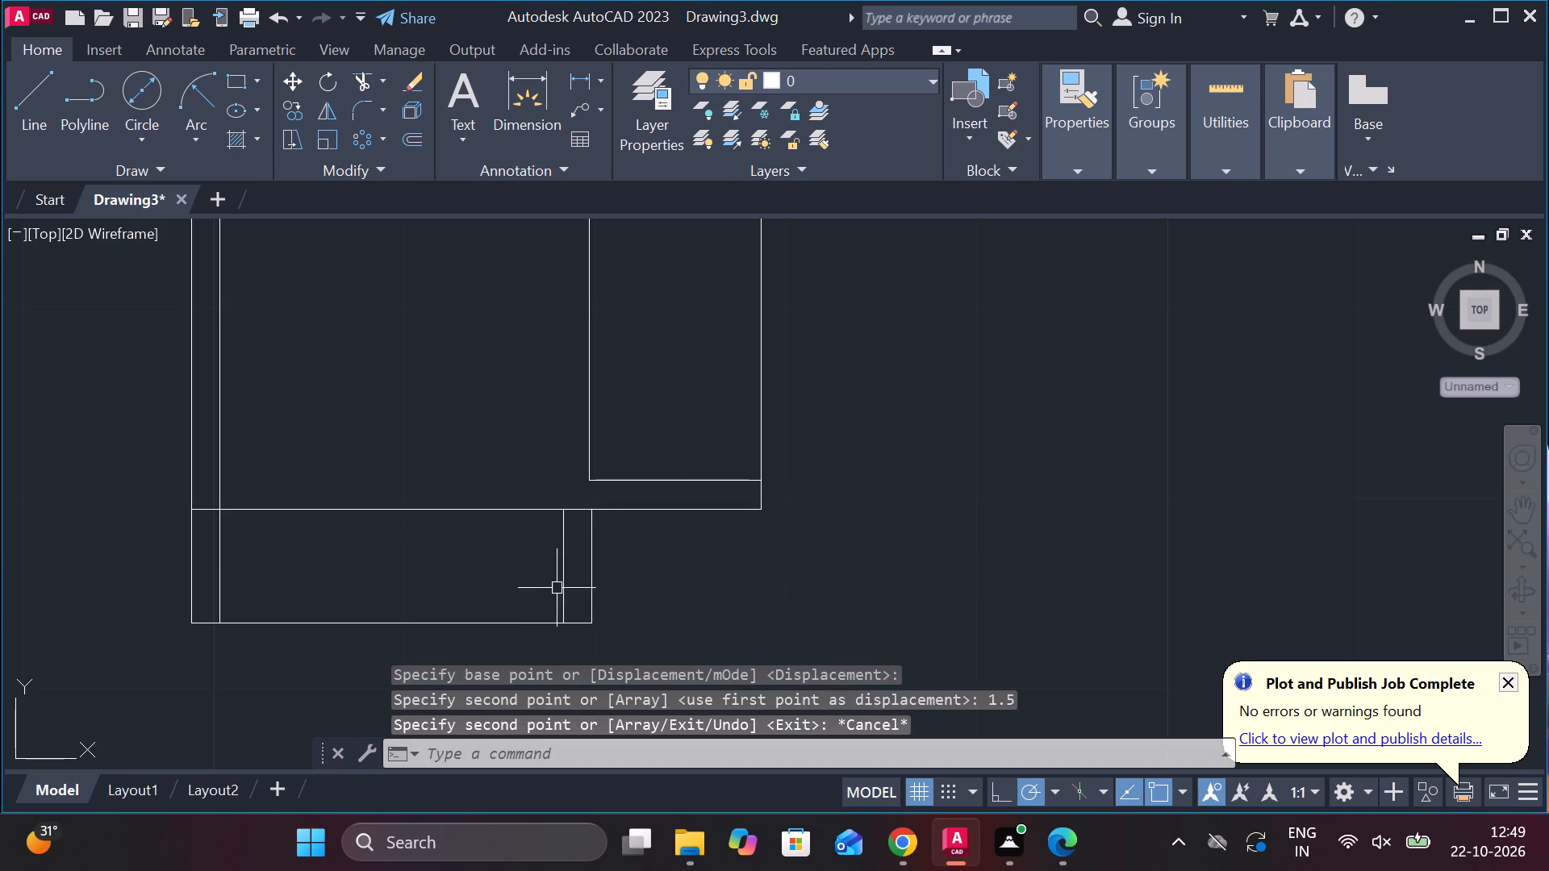
# Extend the copied inner vertical upward through the shoulder and midline to the part's top edge.
pyautogui.write('EX')
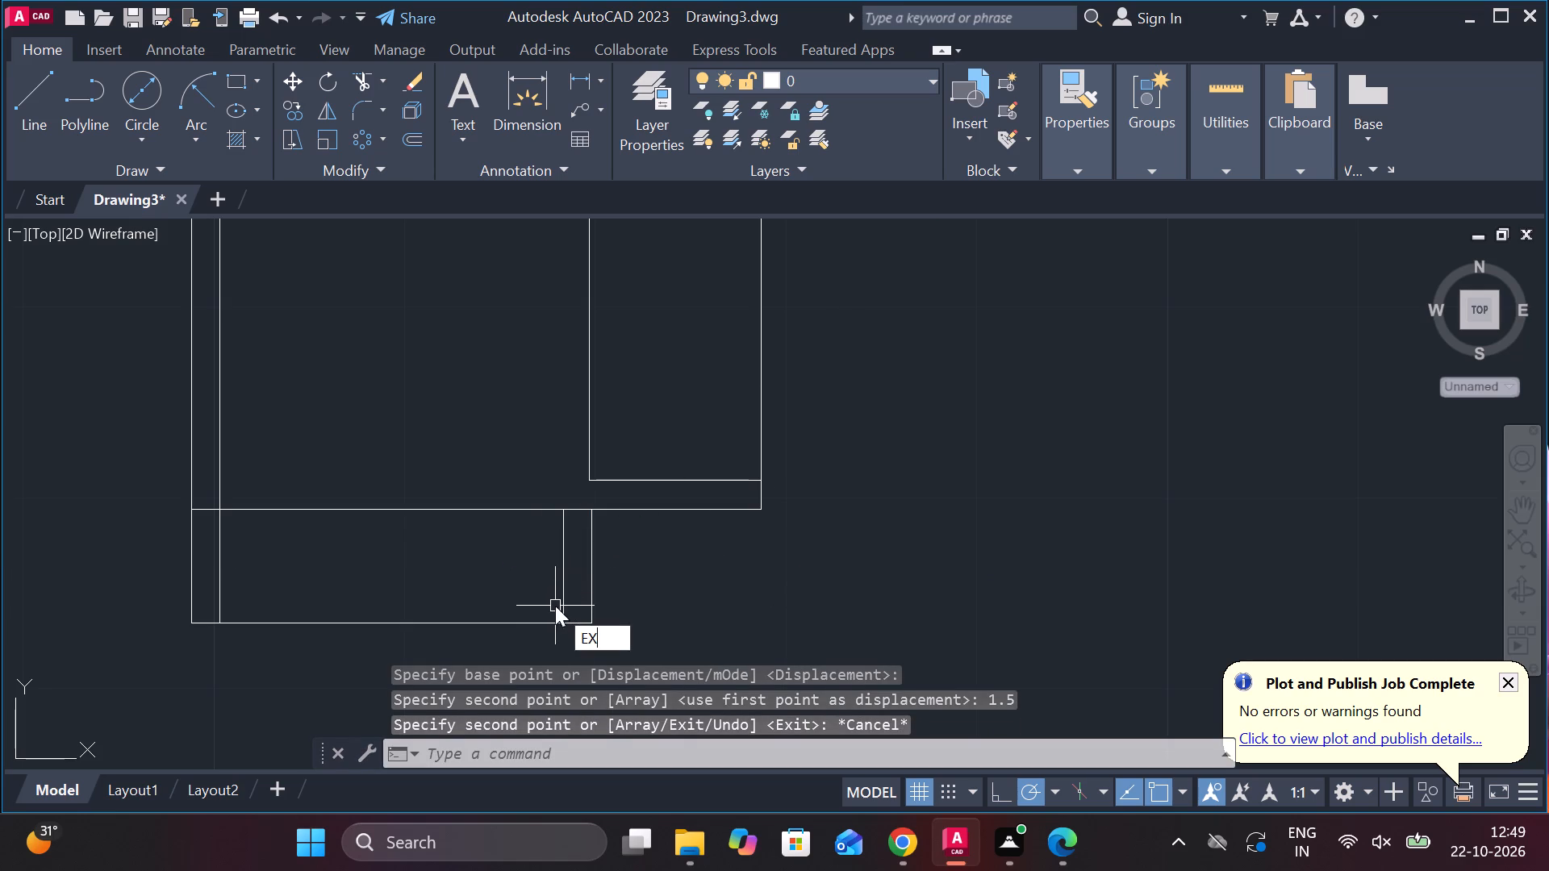
pyautogui.press('Return')
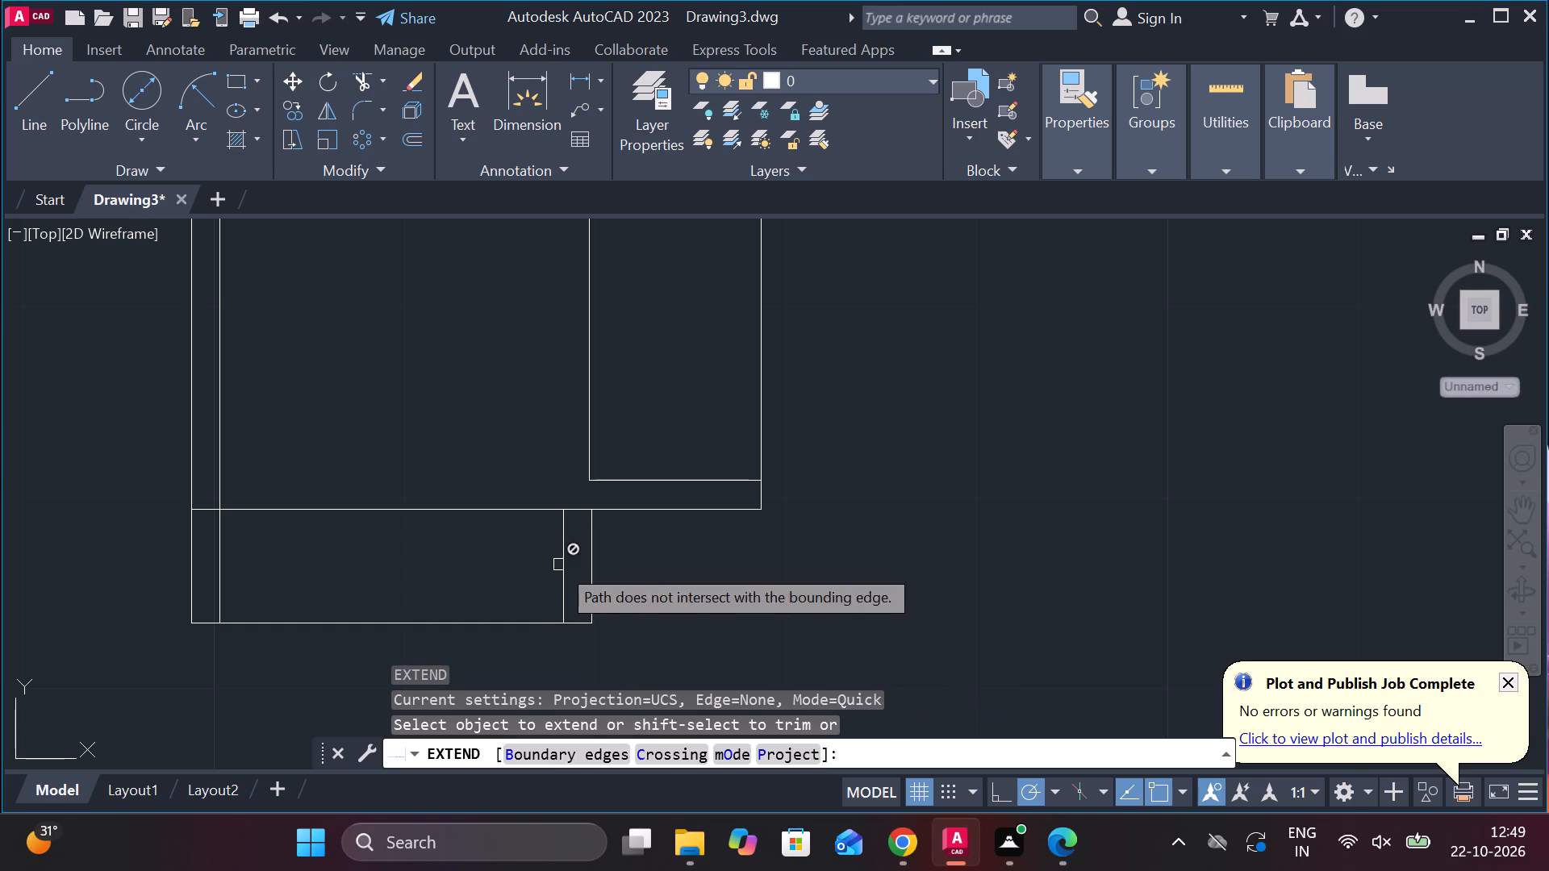
pyautogui.scroll(2, 558, 565)
pyautogui.scroll(-5, 558, 565)
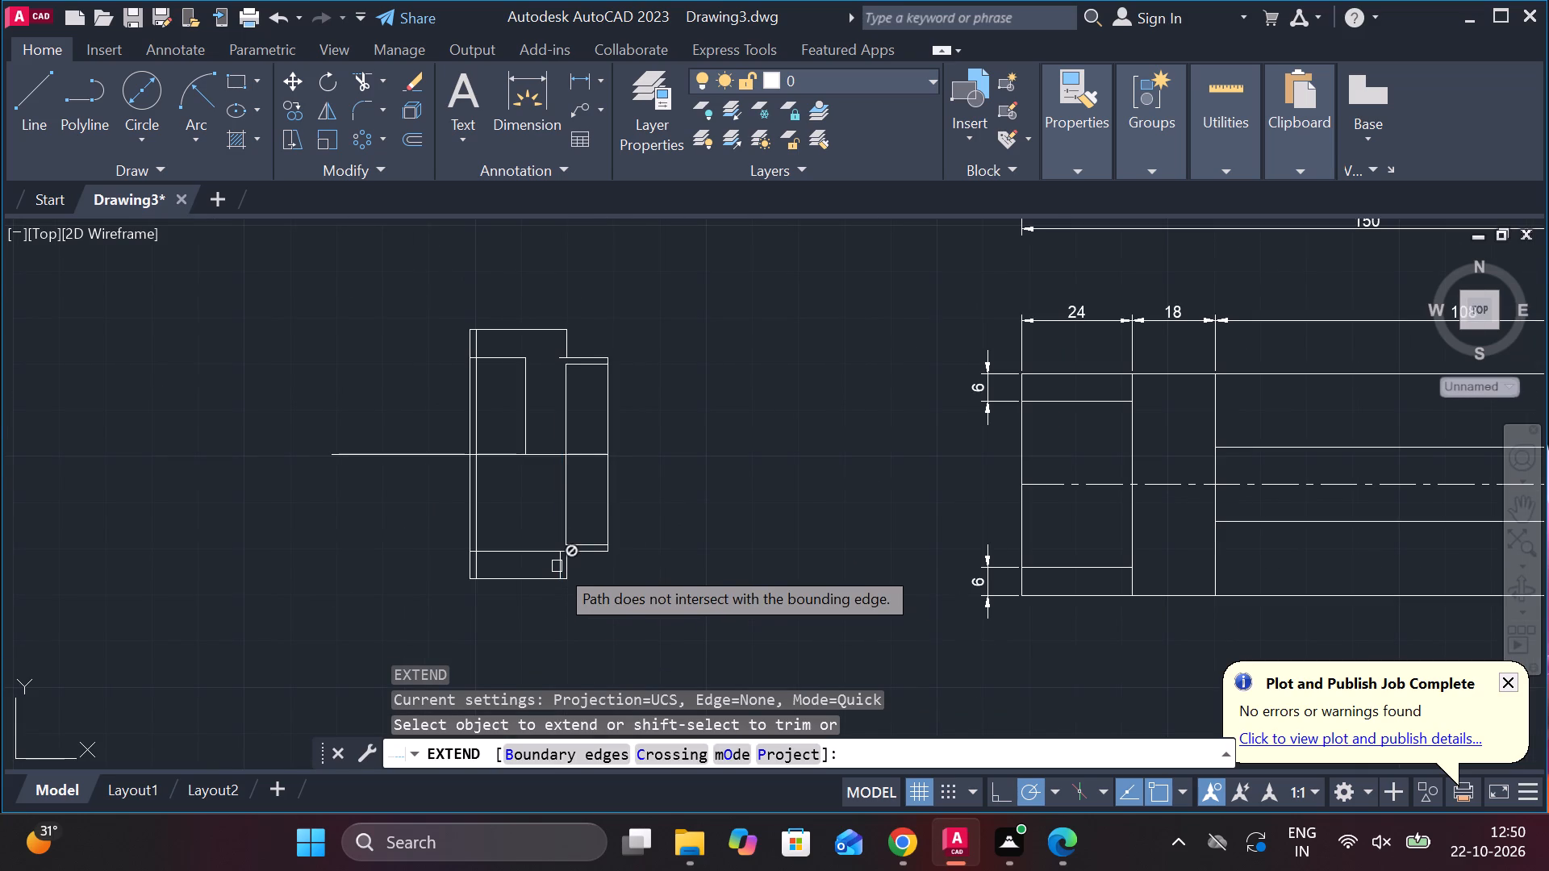
pyautogui.click(559, 563)
pyautogui.click(561, 508)
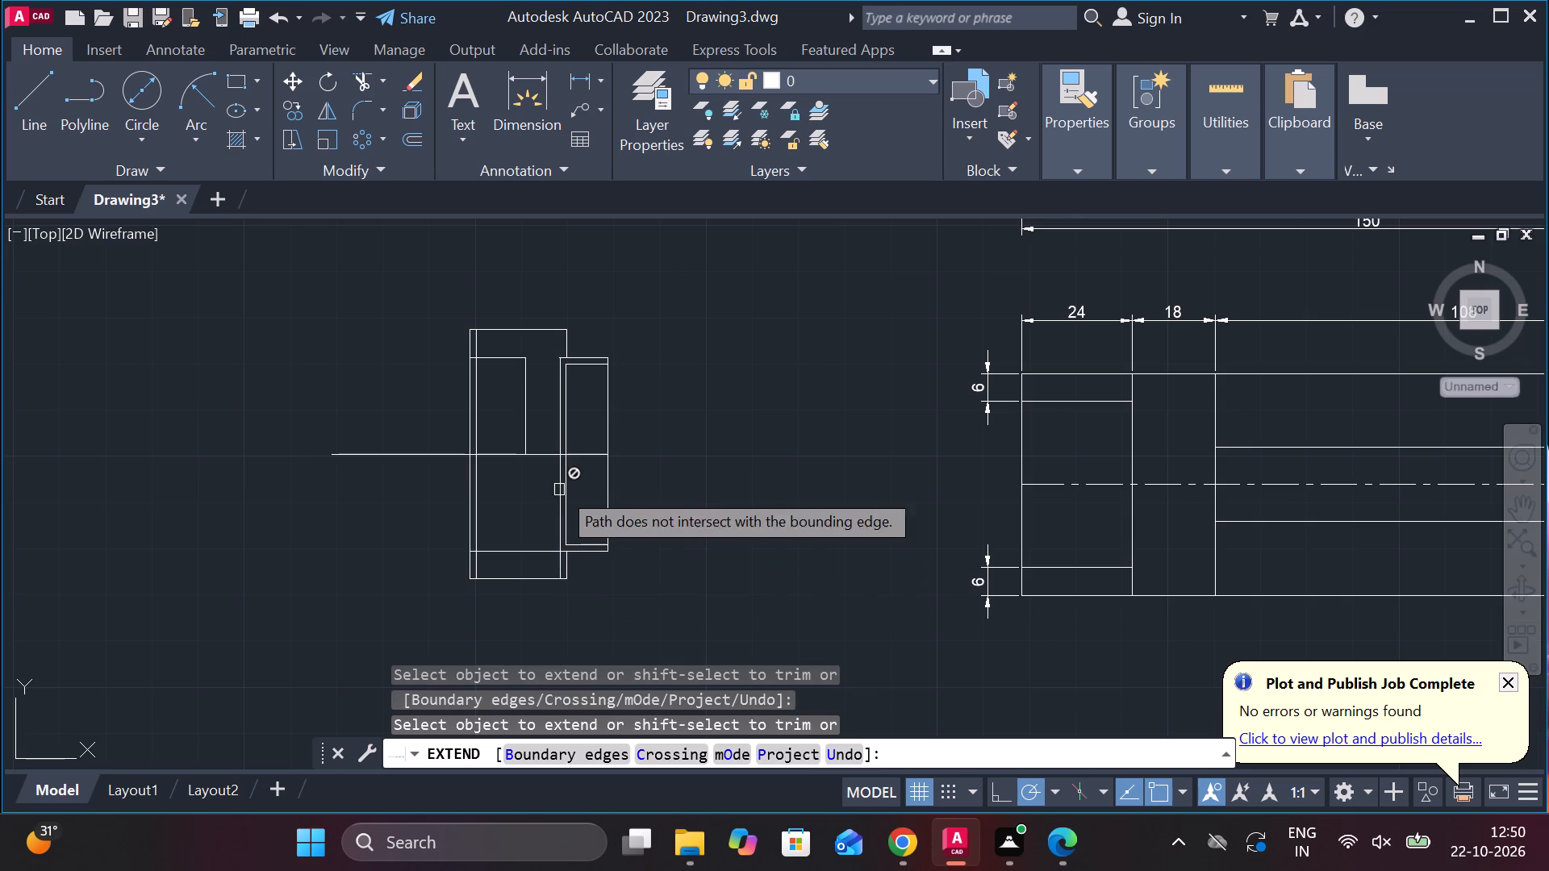
pyautogui.click(556, 421)
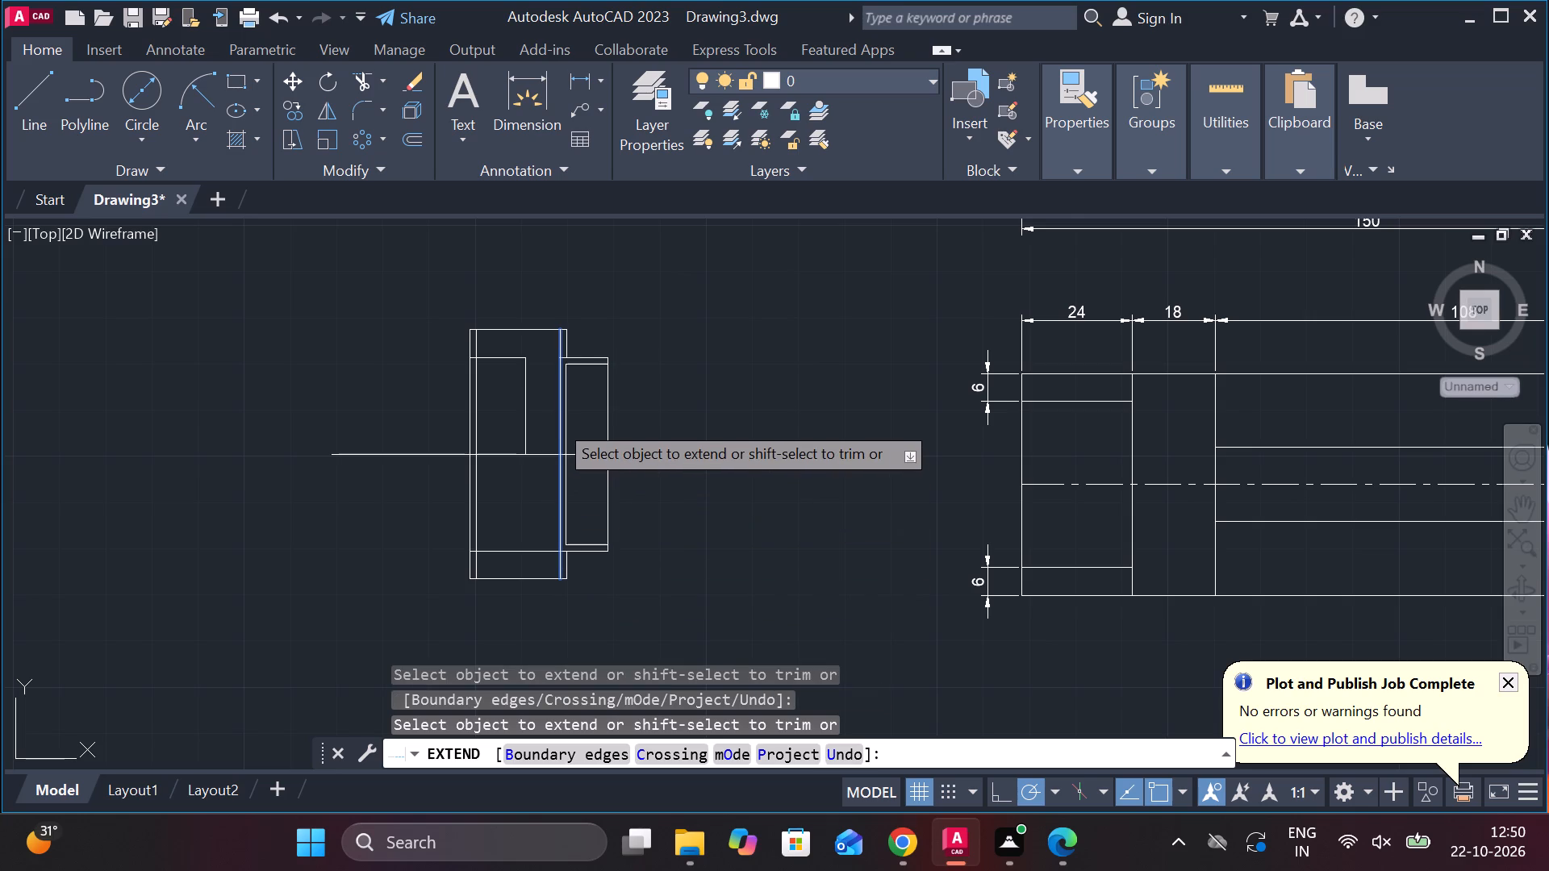
pyautogui.scroll(2, 662, 422)
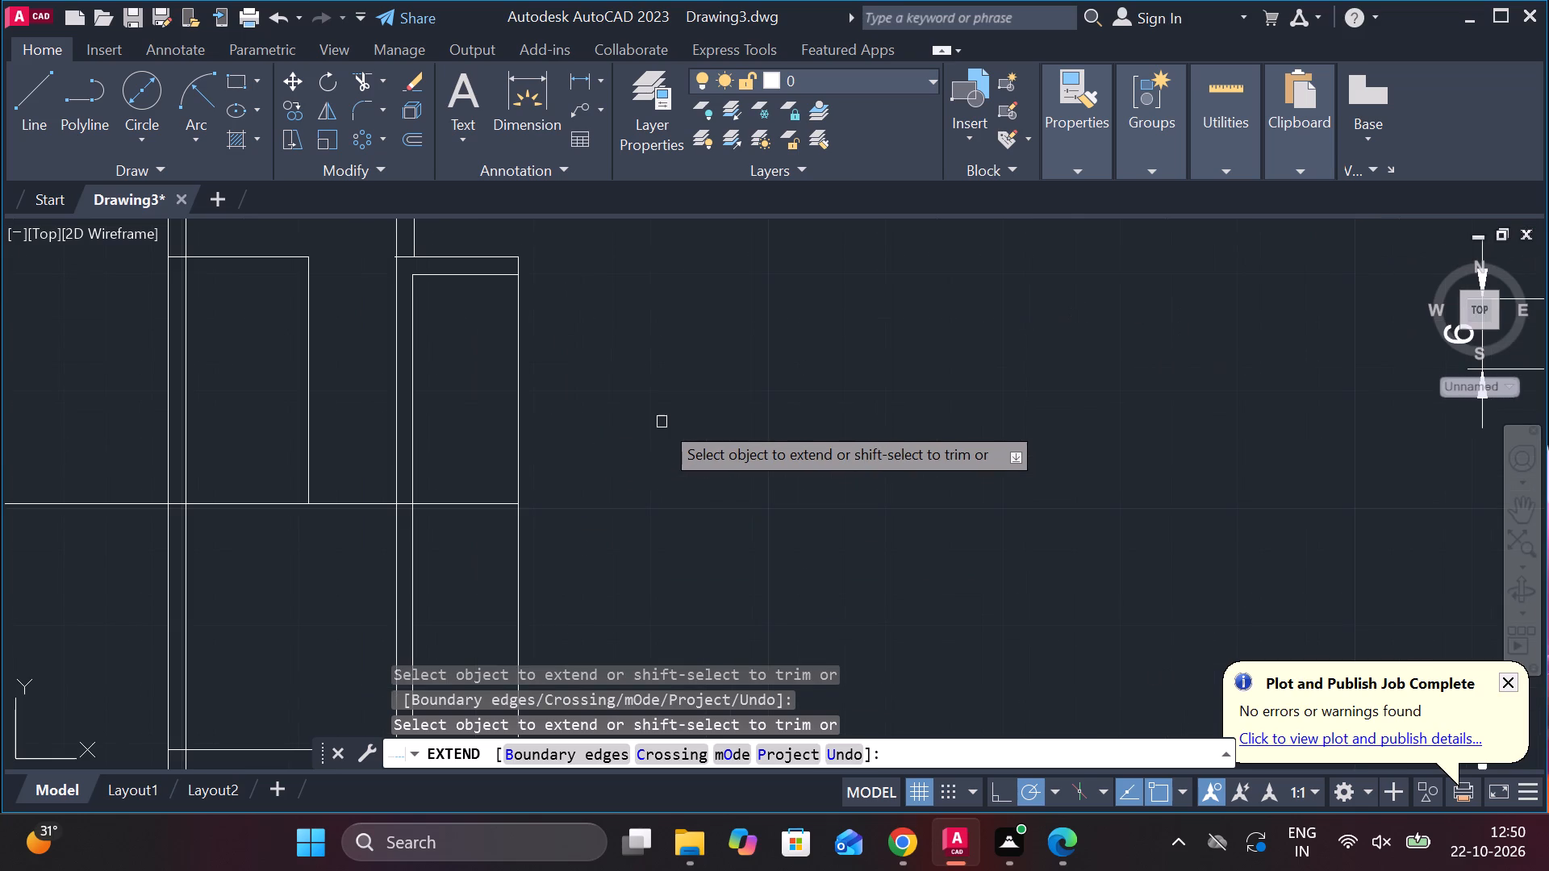
pyautogui.scroll(-2, 662, 422)
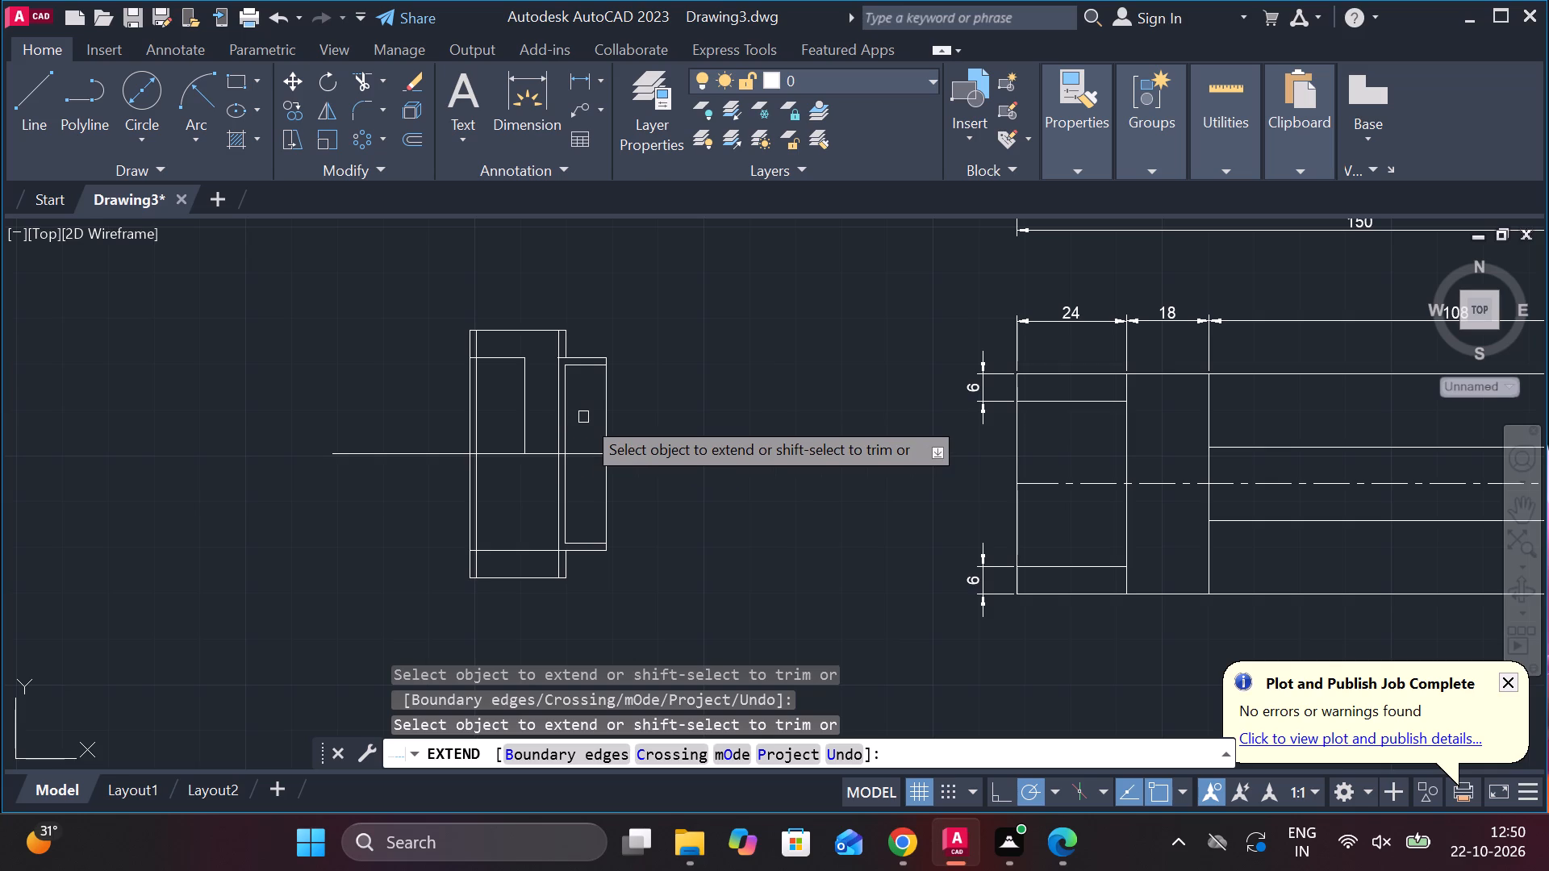
pyautogui.press('Escape')
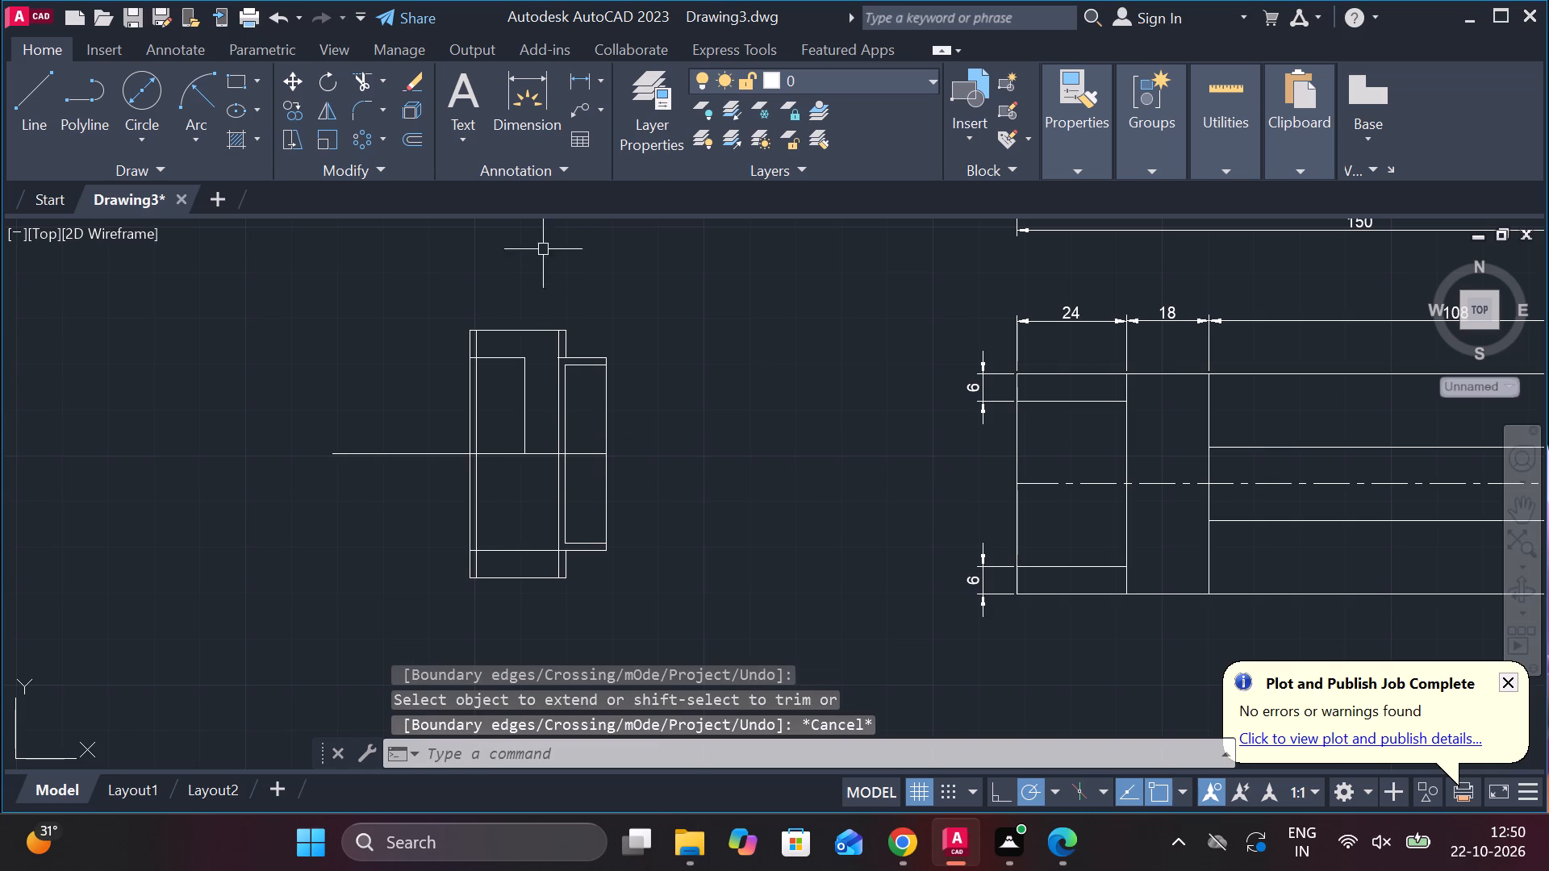
# Trim the right inner vertical between the upper shoulder and midline, and the right block's inner vertical above the midline.
pyautogui.click(353, 71)
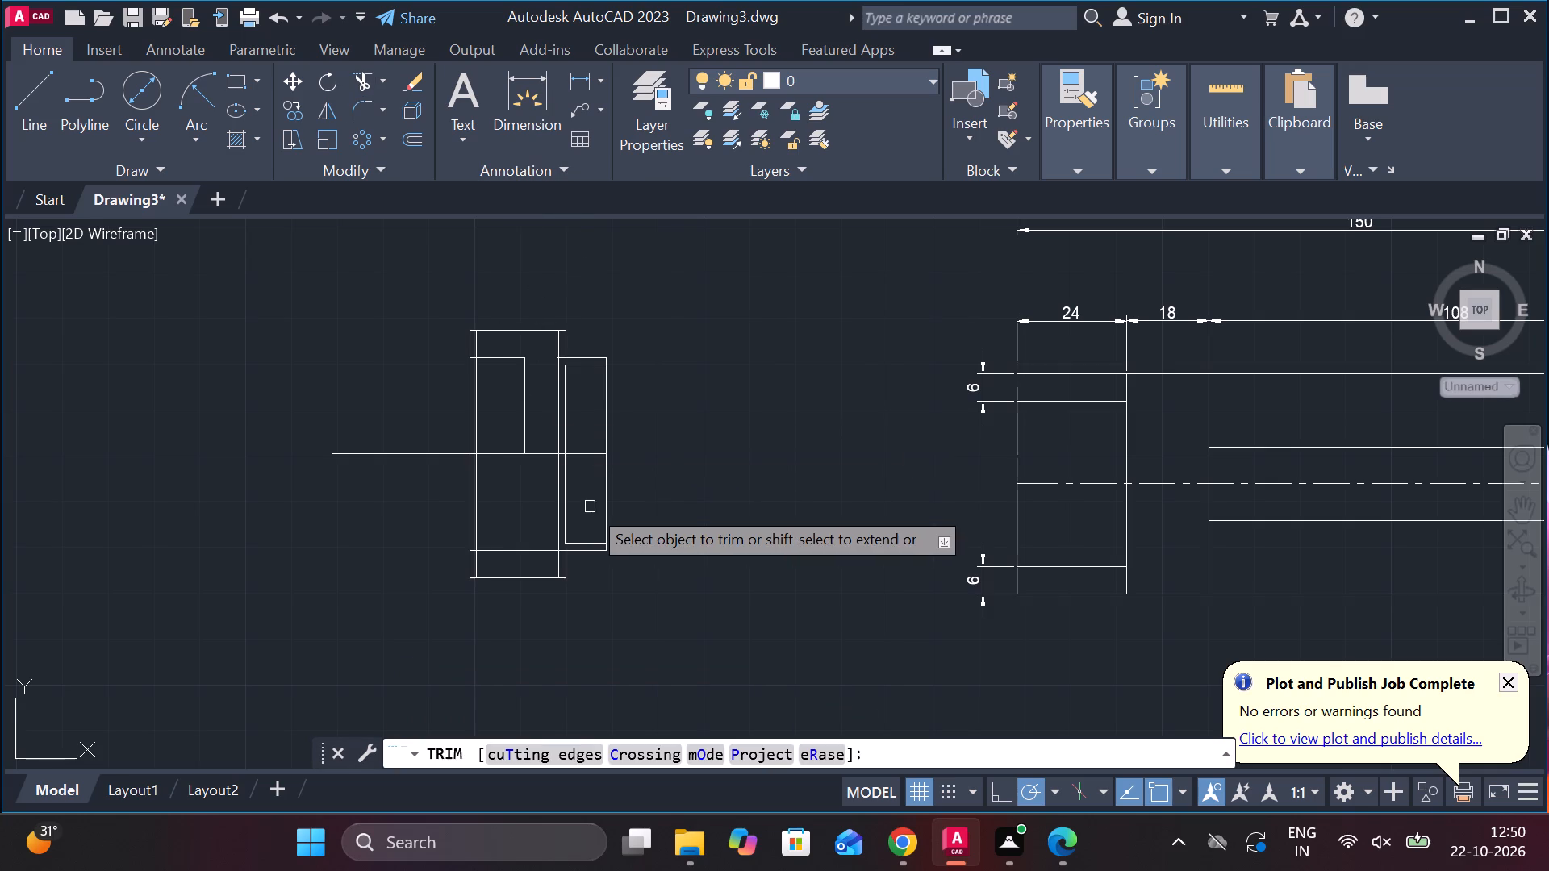
pyautogui.click(556, 424)
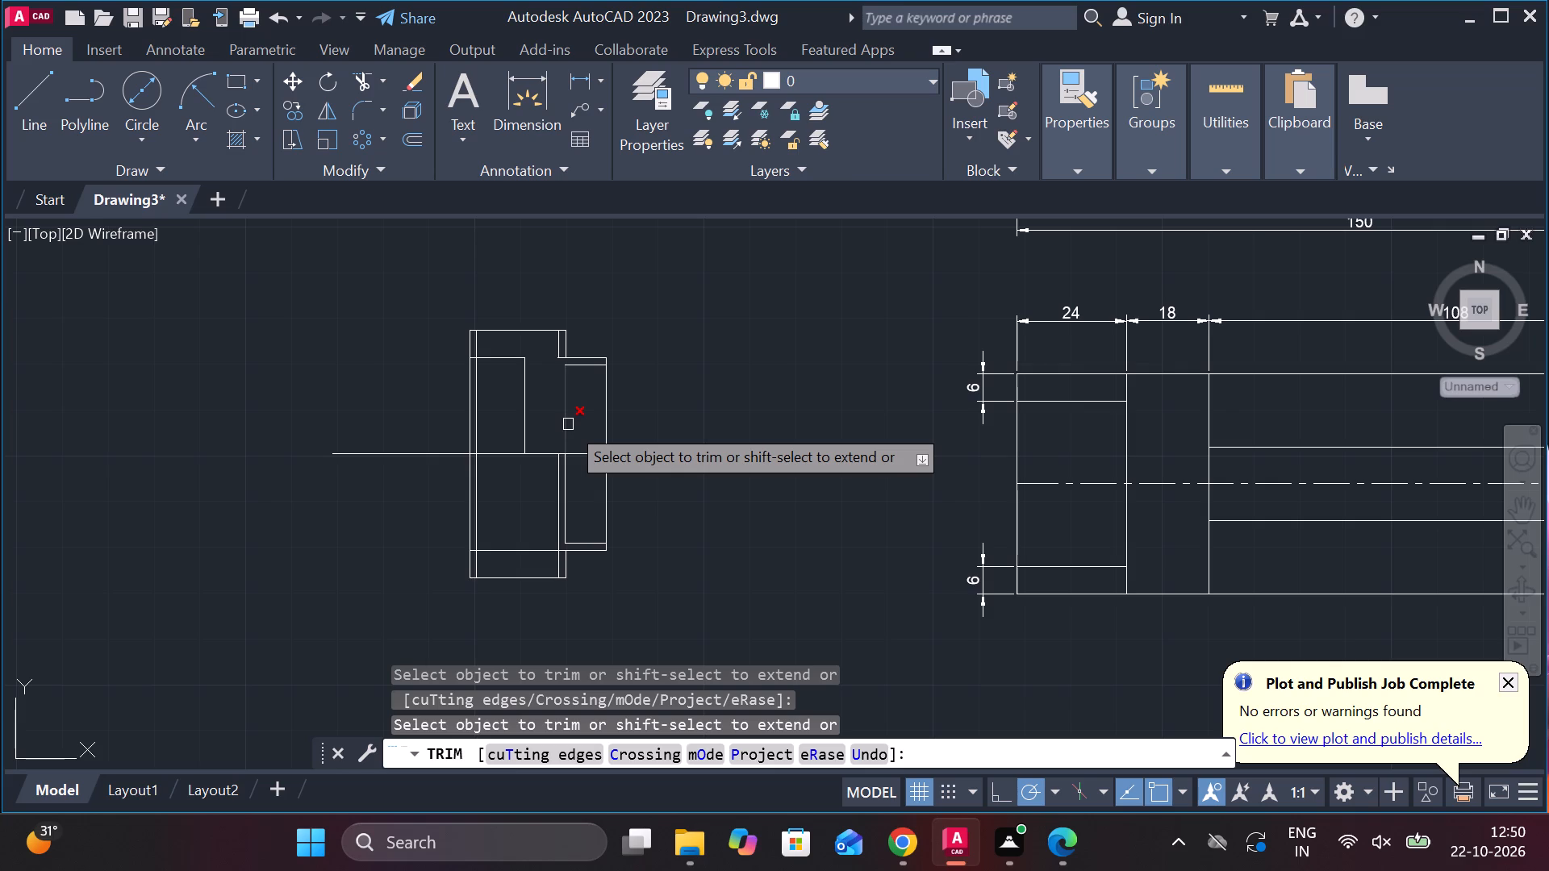
pyautogui.click(568, 424)
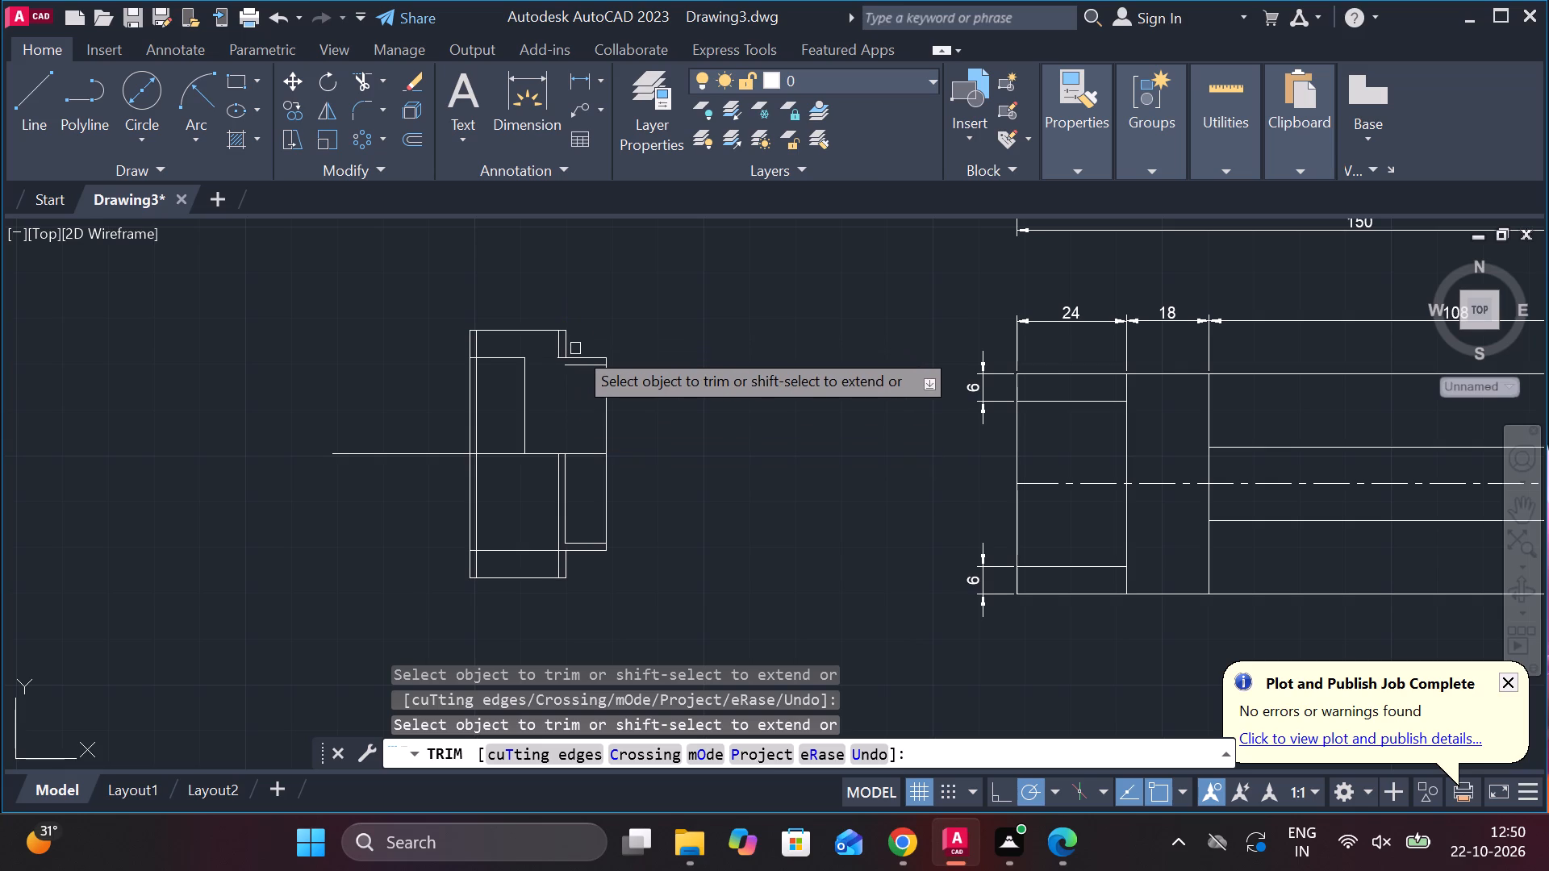
pyautogui.press('Escape')
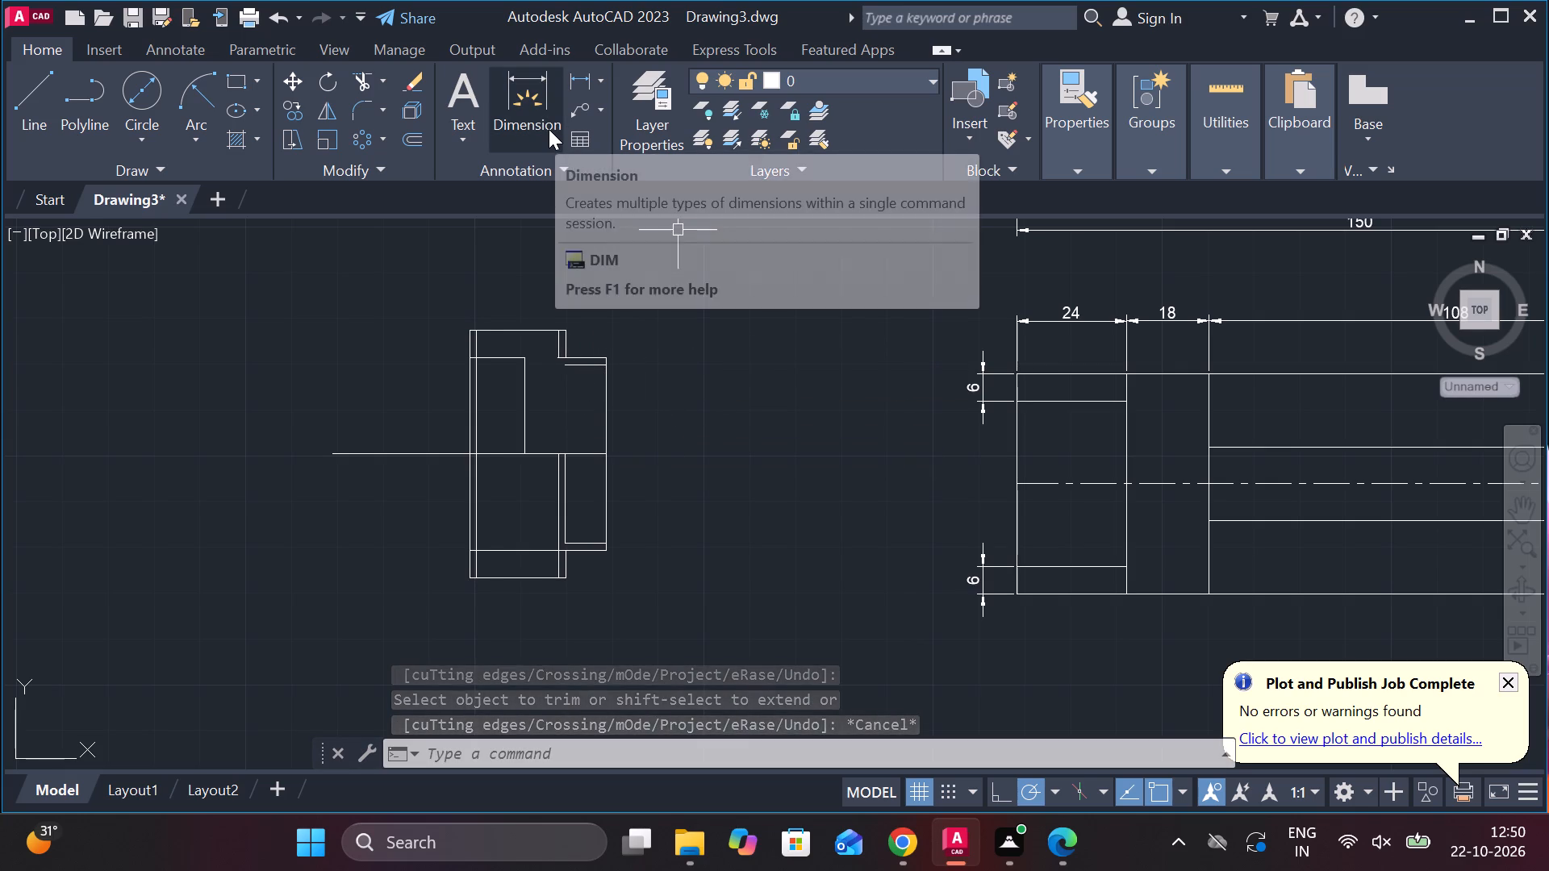
# Measure the height between the right block's upper and lower inner horizontal lines with a linear dimension.
pyautogui.click(591, 82)
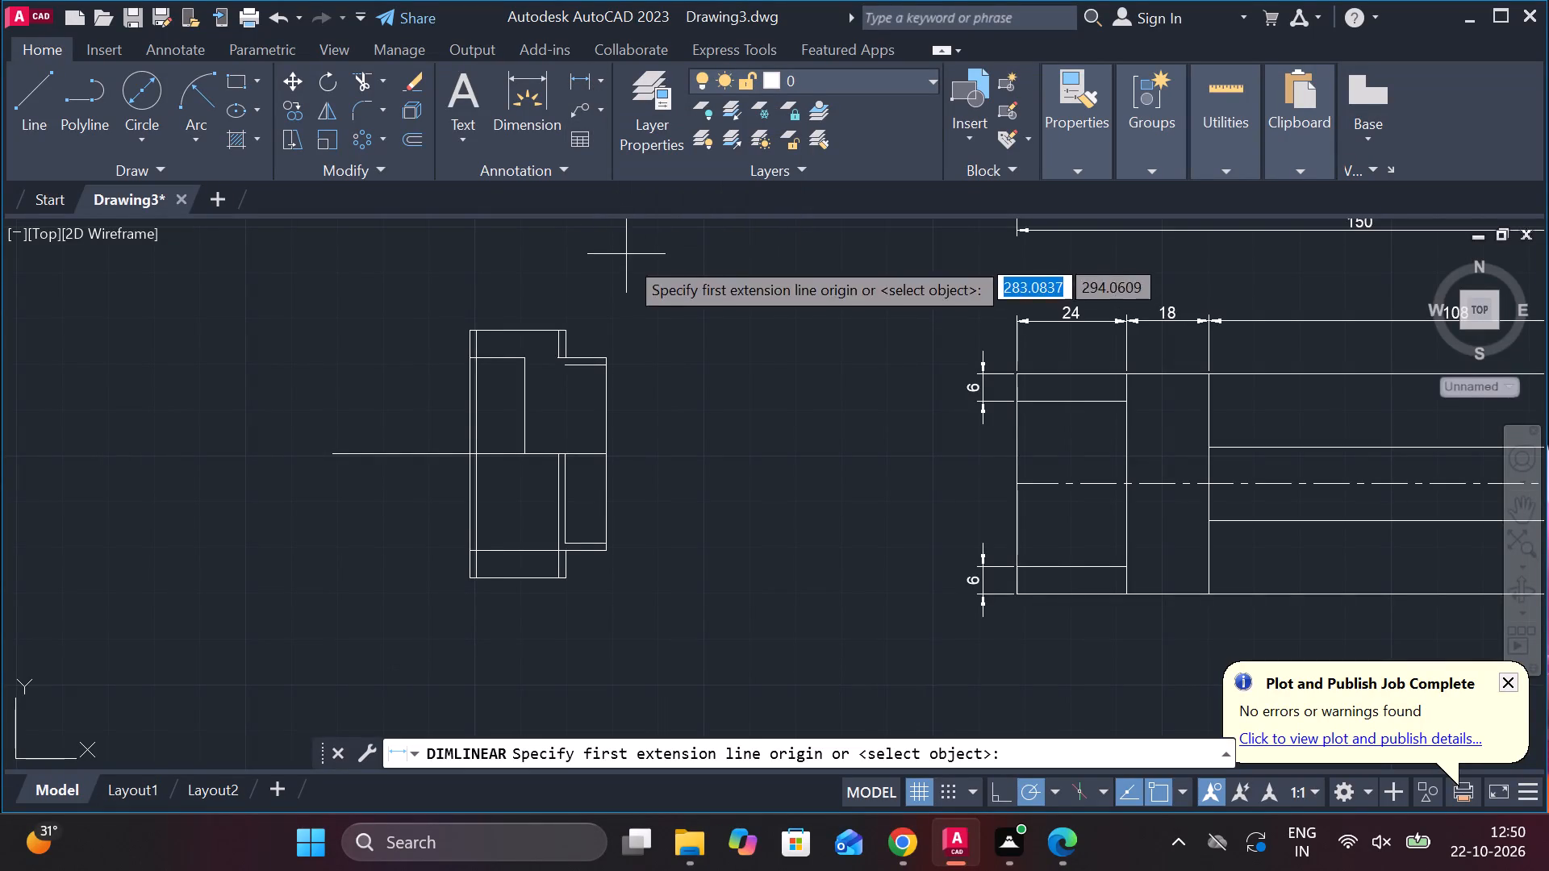
pyautogui.click(605, 364)
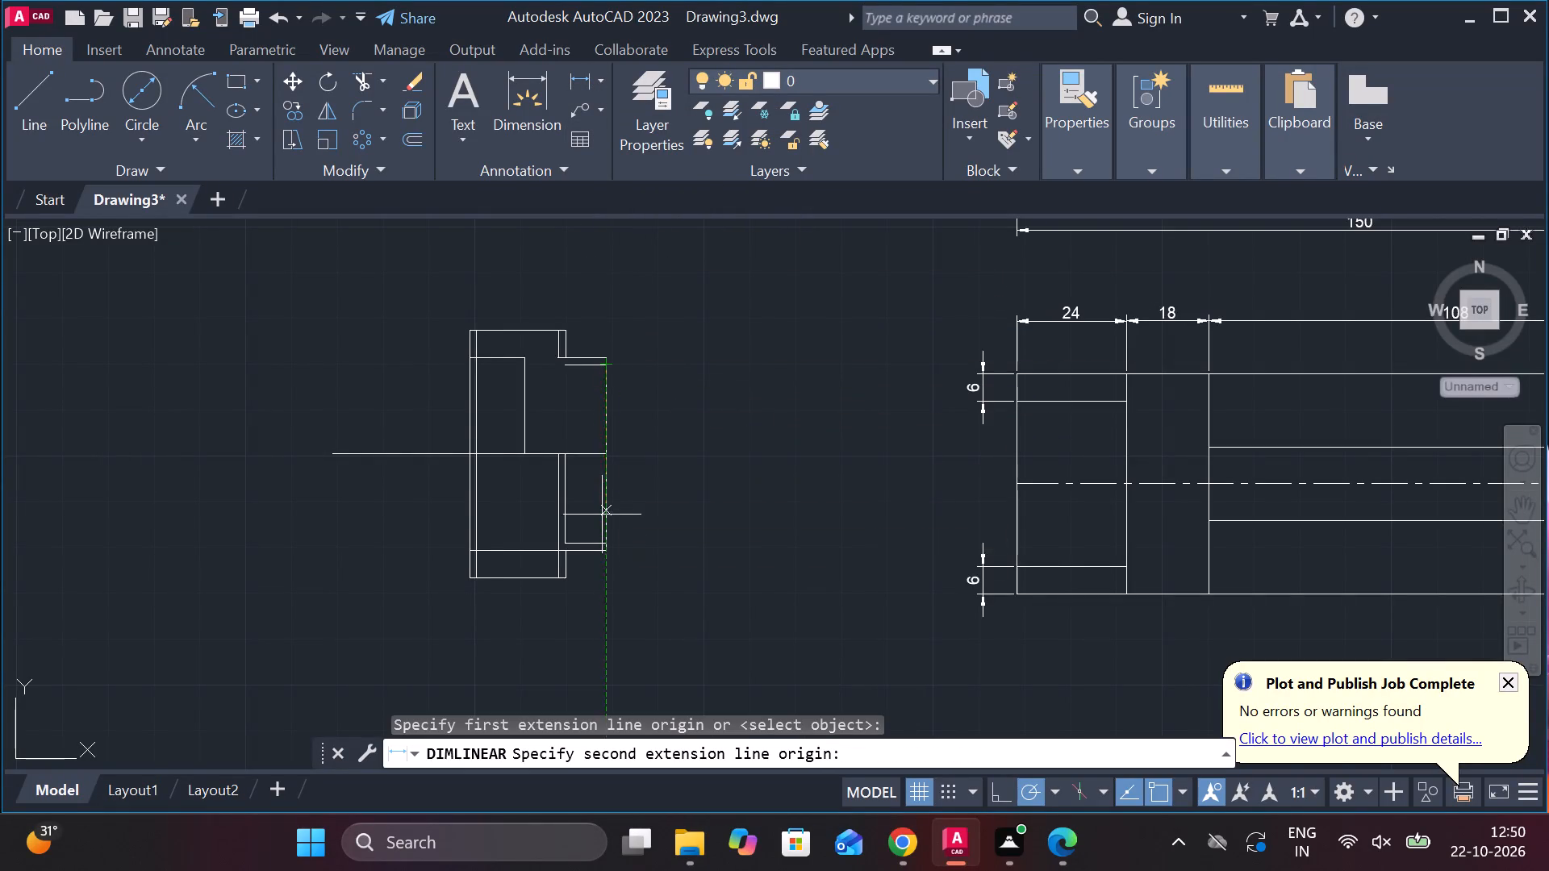
pyautogui.click(603, 545)
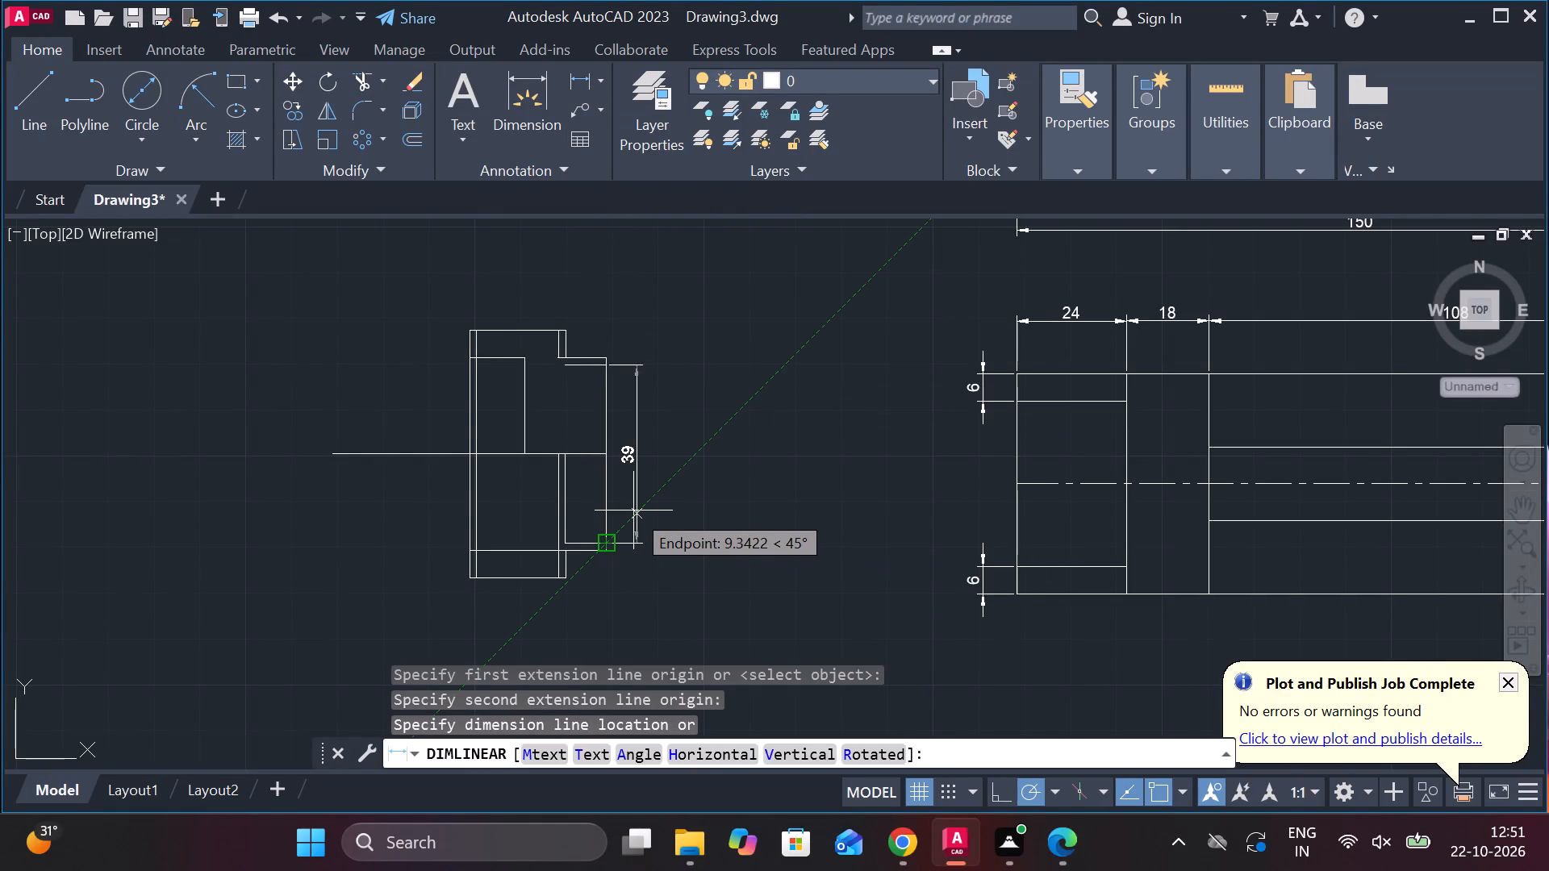
pyautogui.press('Escape')
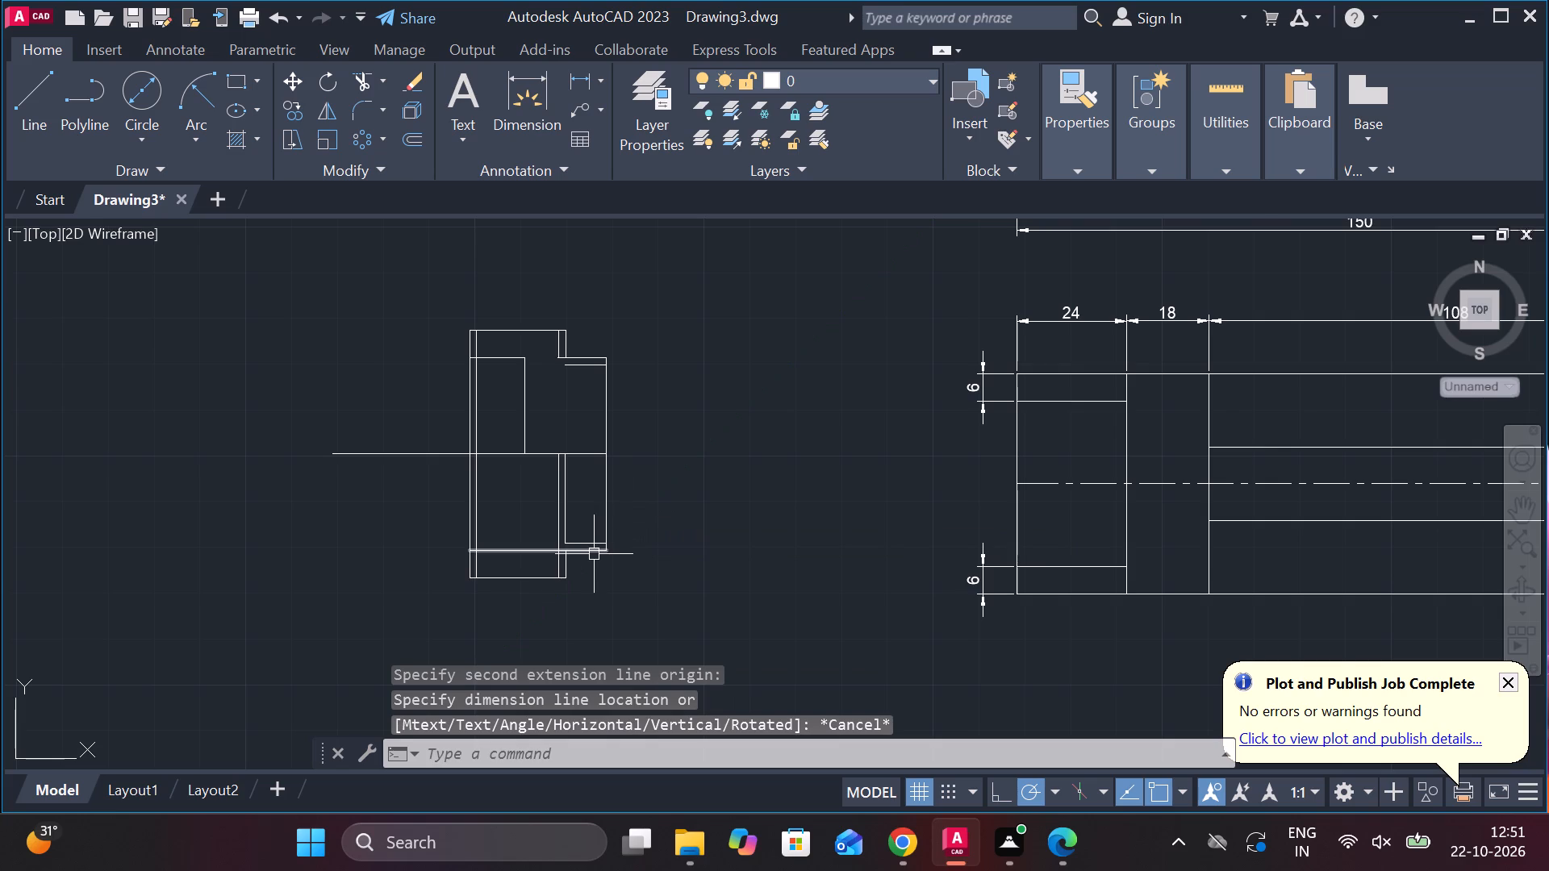
# Trim the lower shoulder edge beyond the lower block and the right block's leftover outer edge below its inner horizontal.
pyautogui.scroll(2, 594, 554)
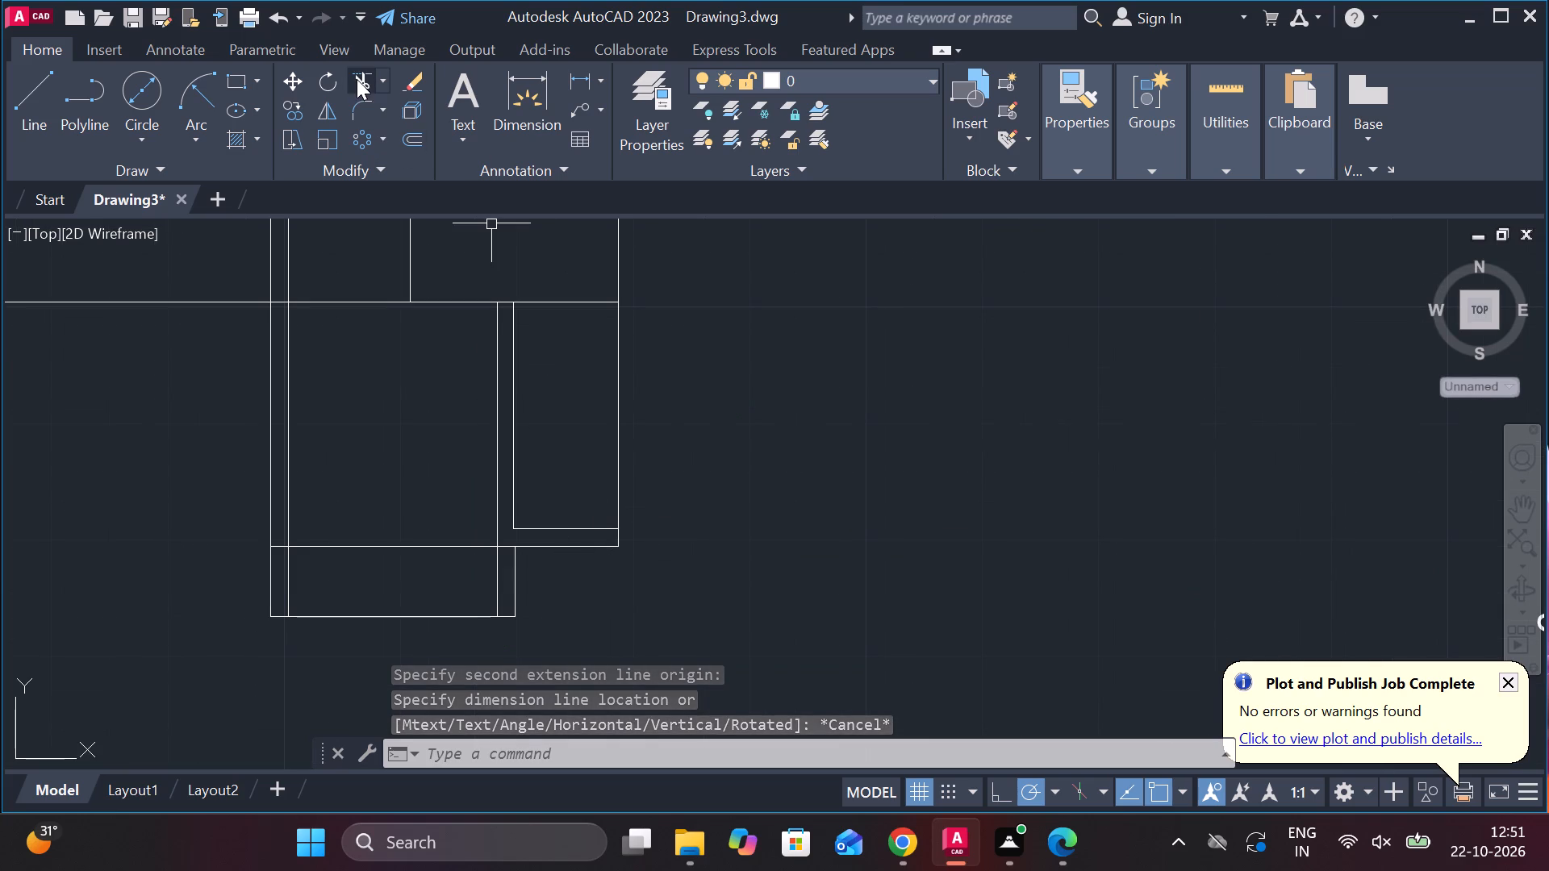
pyautogui.click(357, 79)
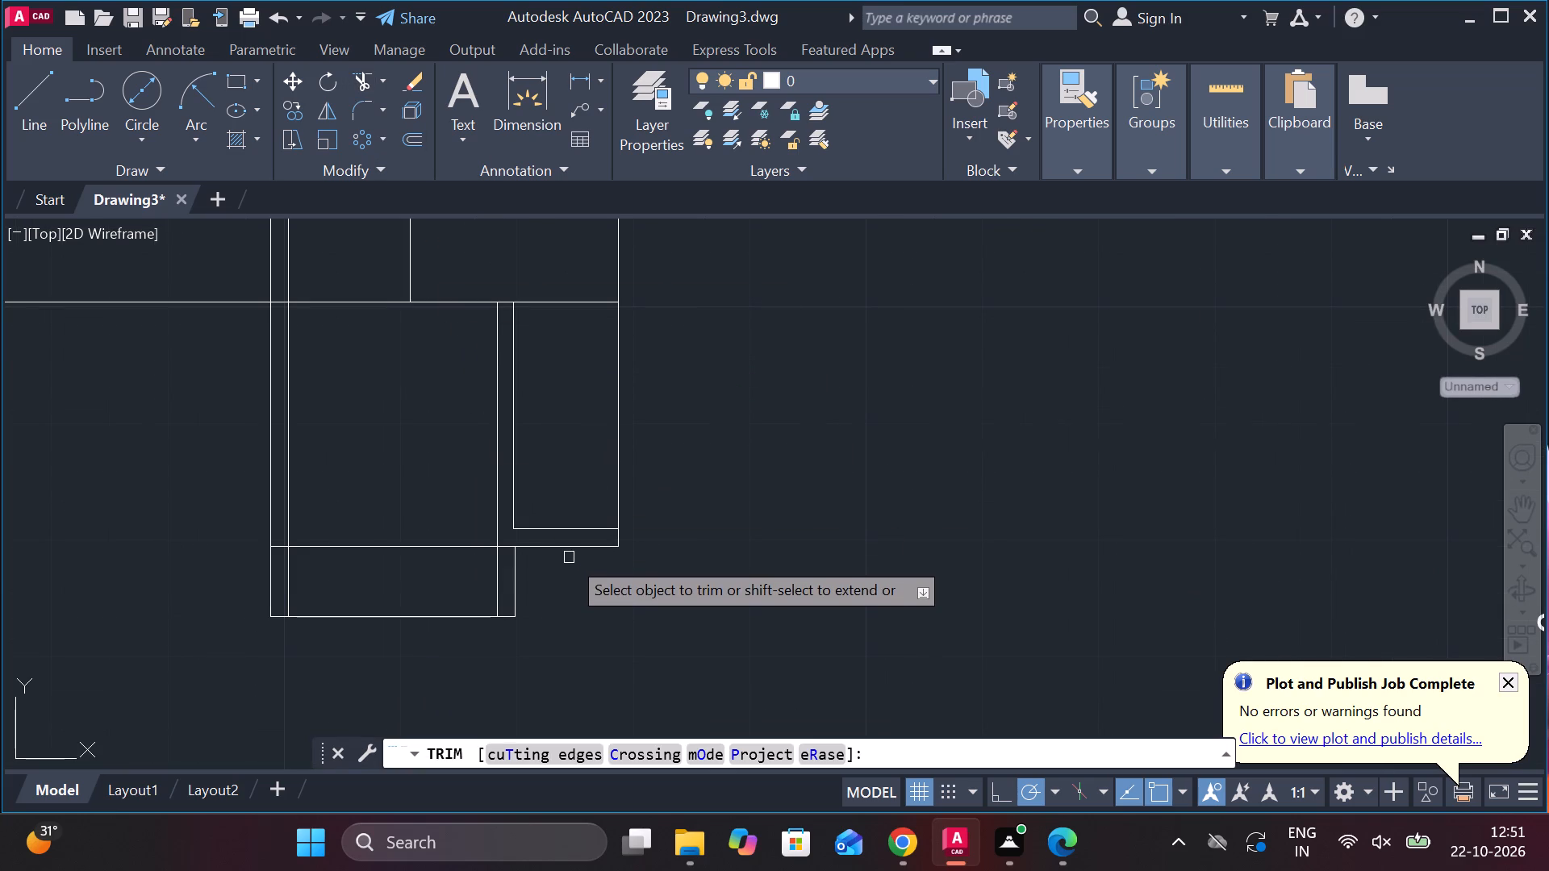
pyautogui.click(569, 552)
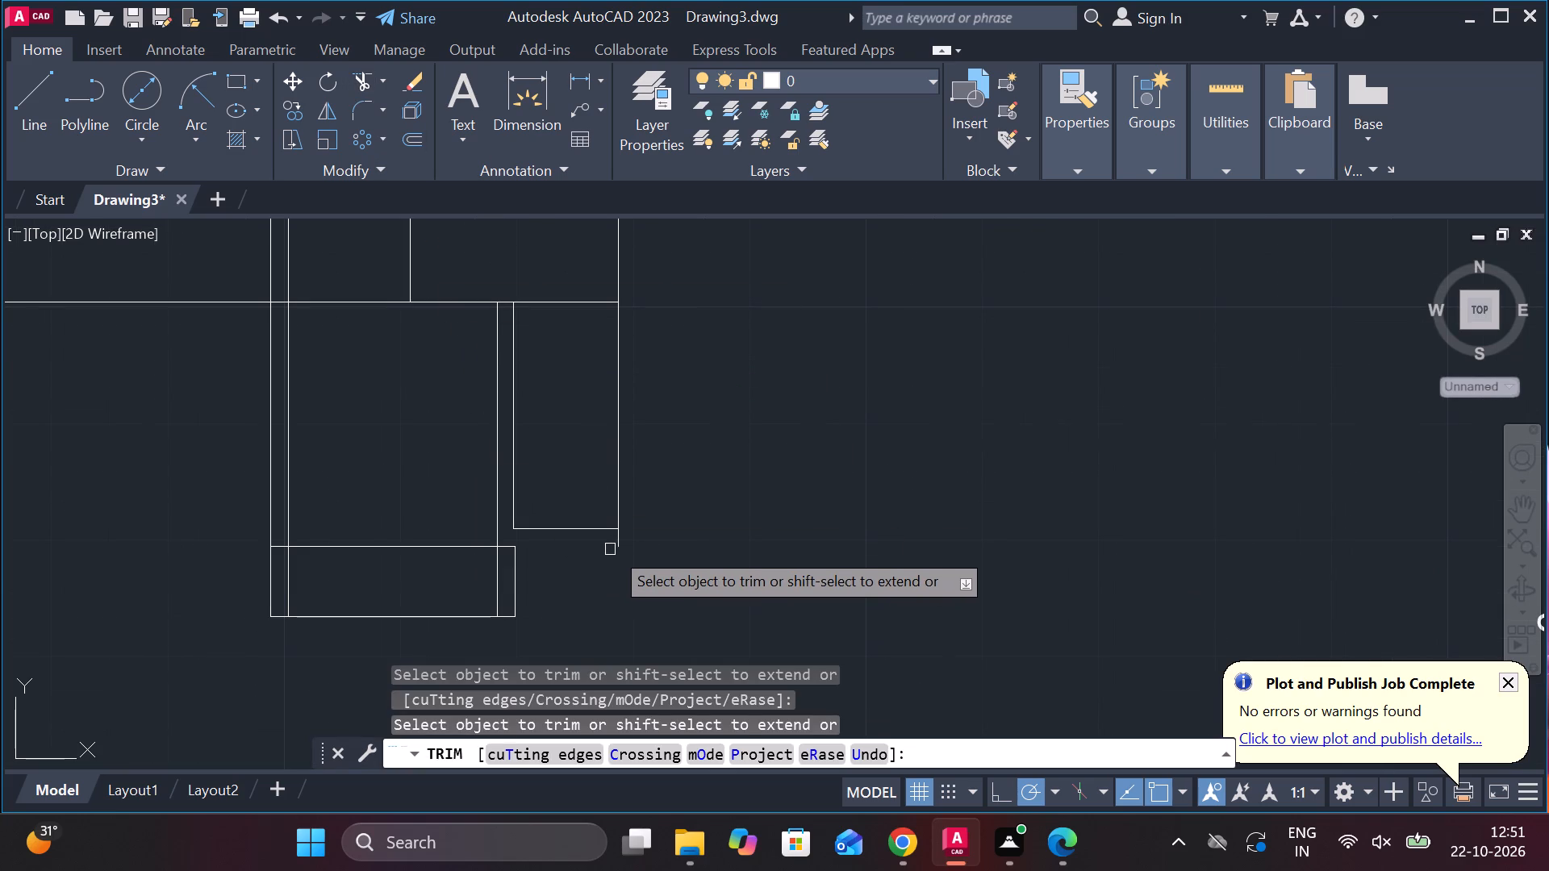
pyautogui.click(616, 546)
pyautogui.scroll(-3, 699, 407)
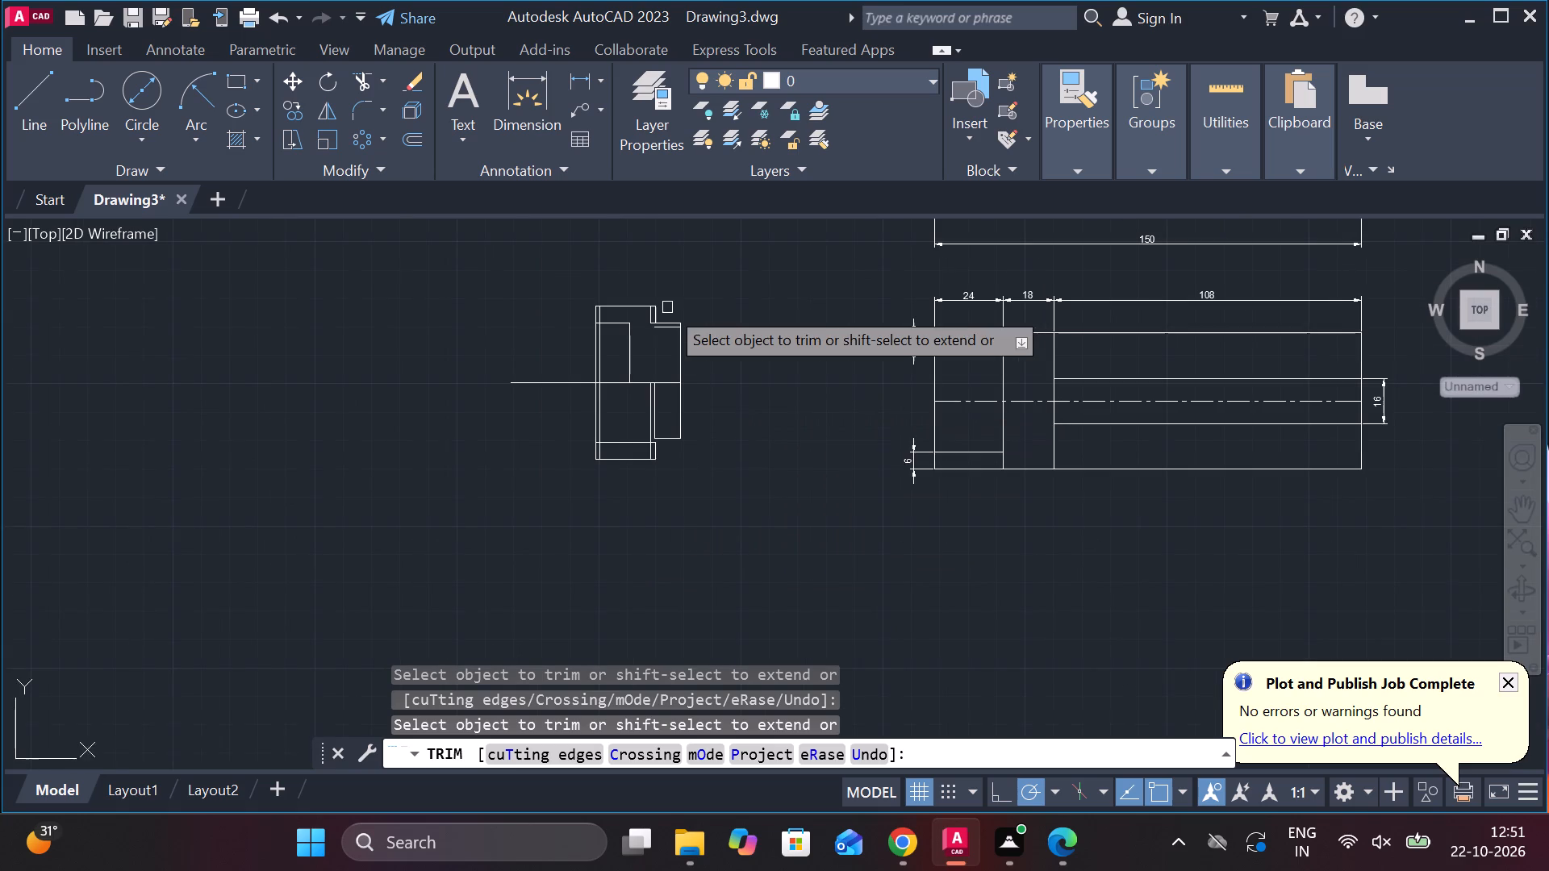
# Trim the right block's old top edge, the vertical stub above its inner horizontal, and the leftover upper shoulder line.
pyautogui.scroll(4, 667, 307)
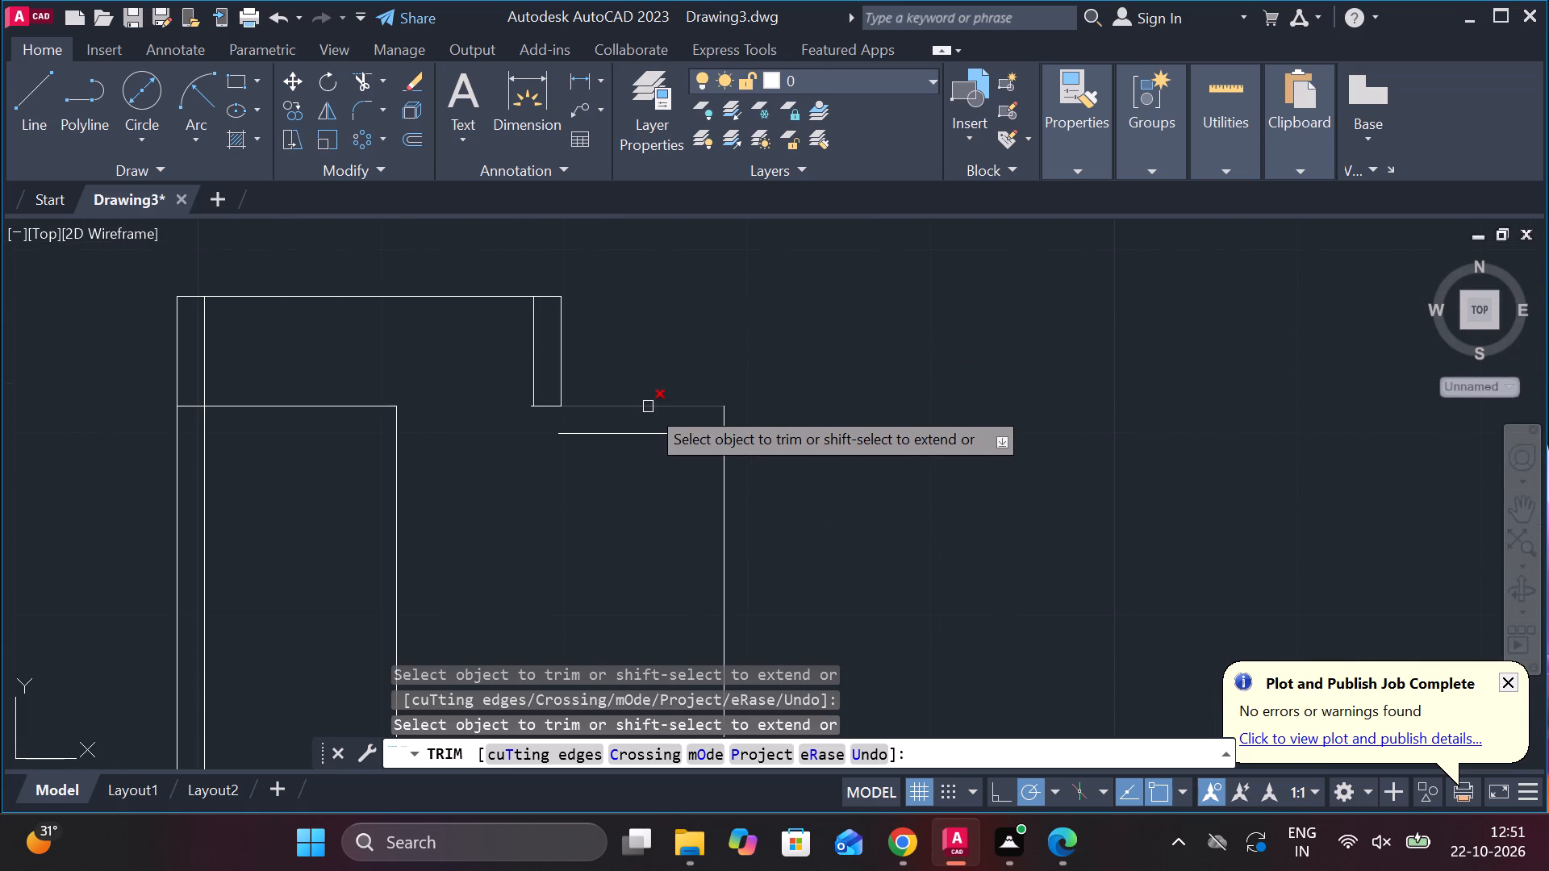
pyautogui.click(648, 406)
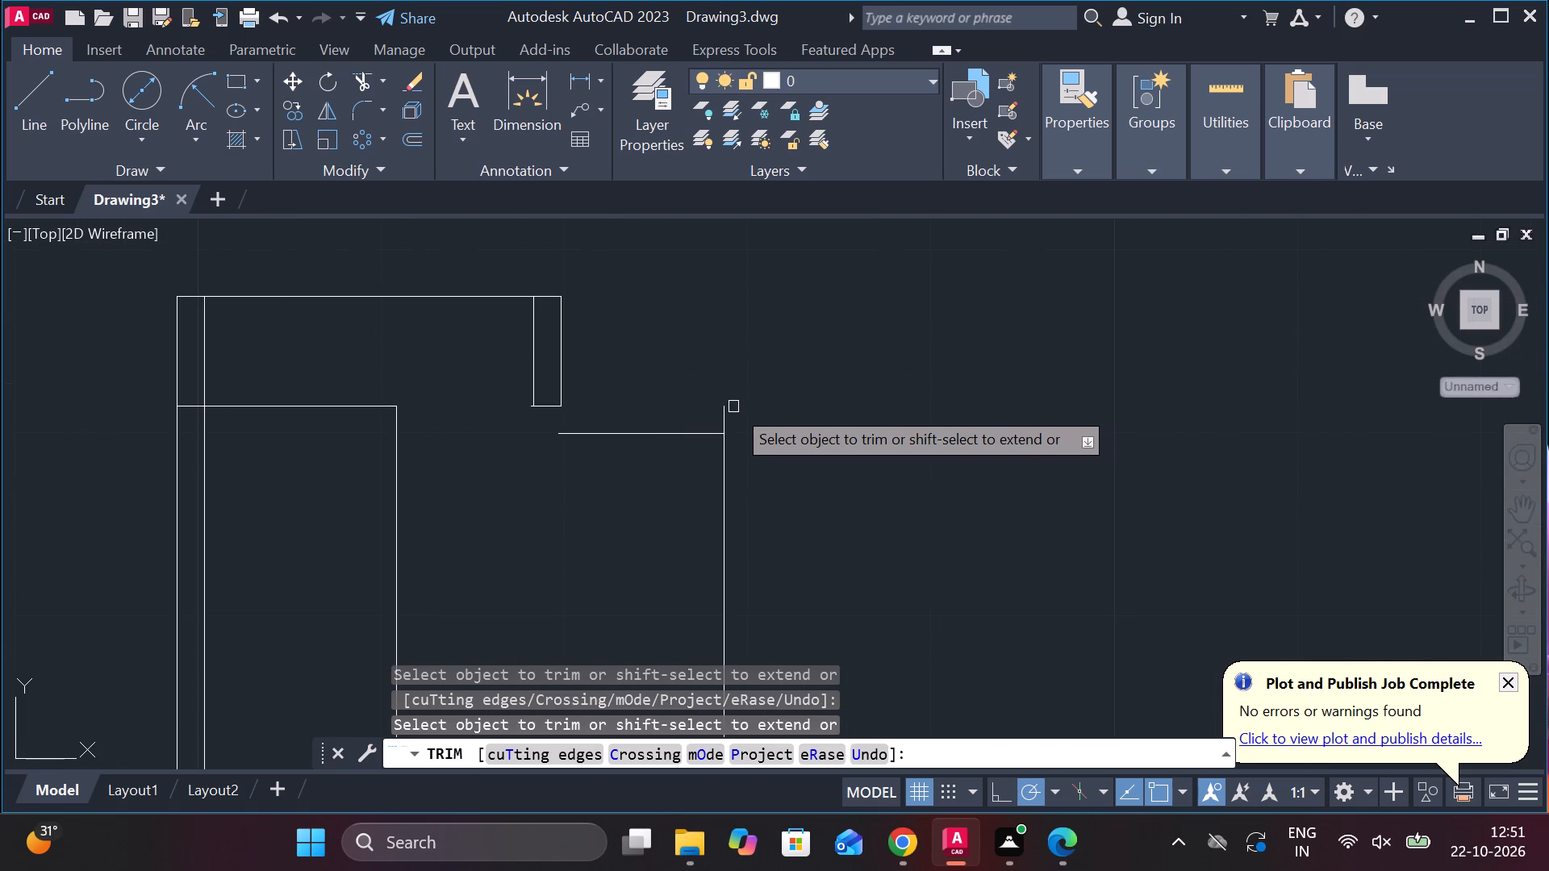
pyautogui.click(724, 412)
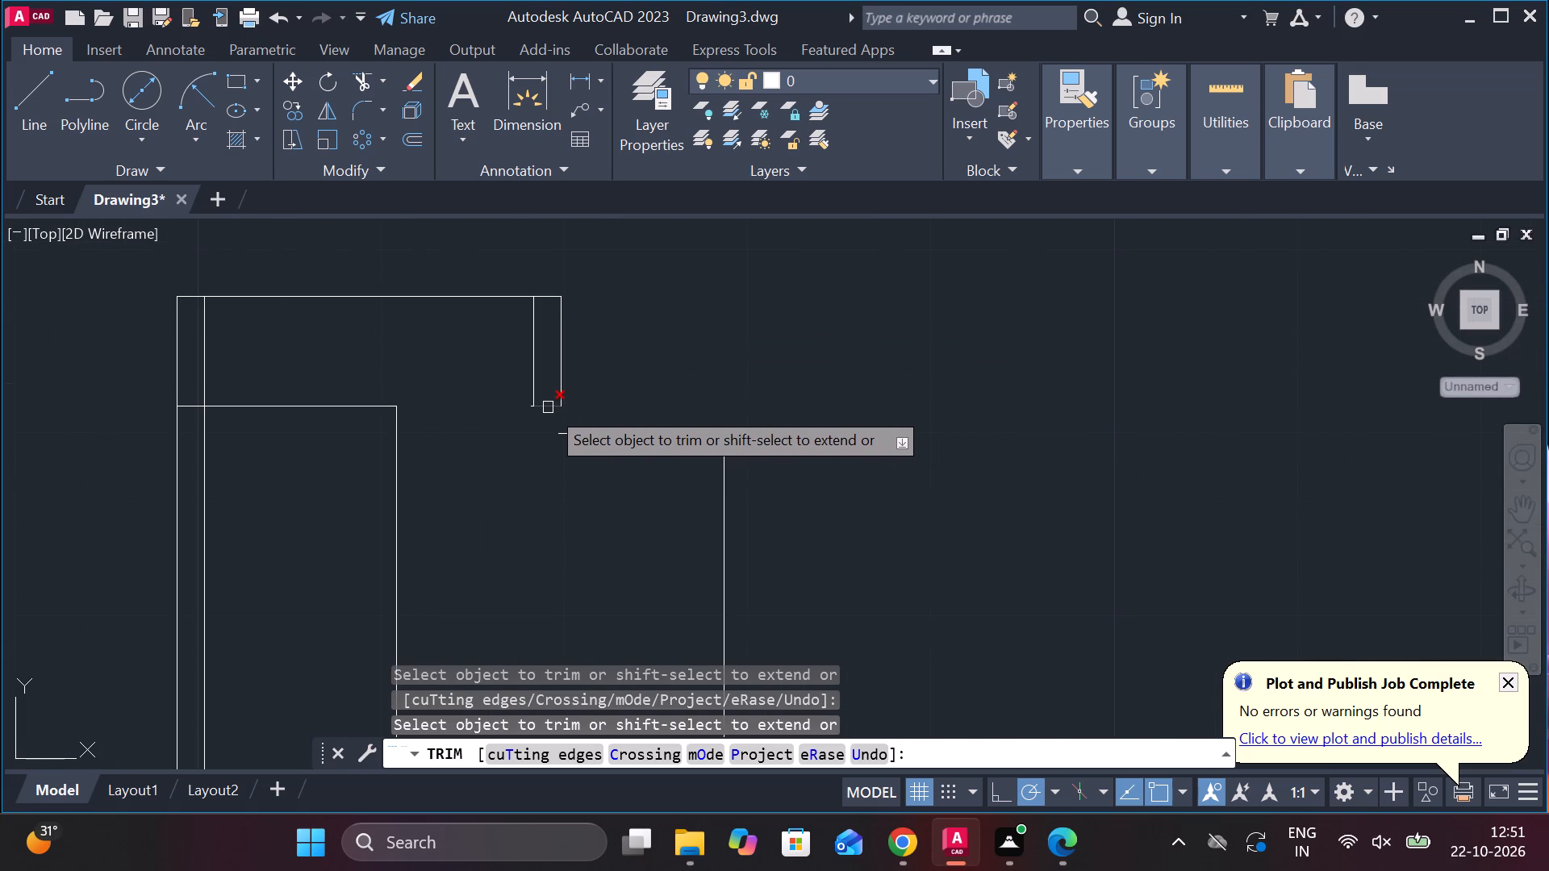
pyautogui.click(548, 407)
pyautogui.scroll(2, 547, 407)
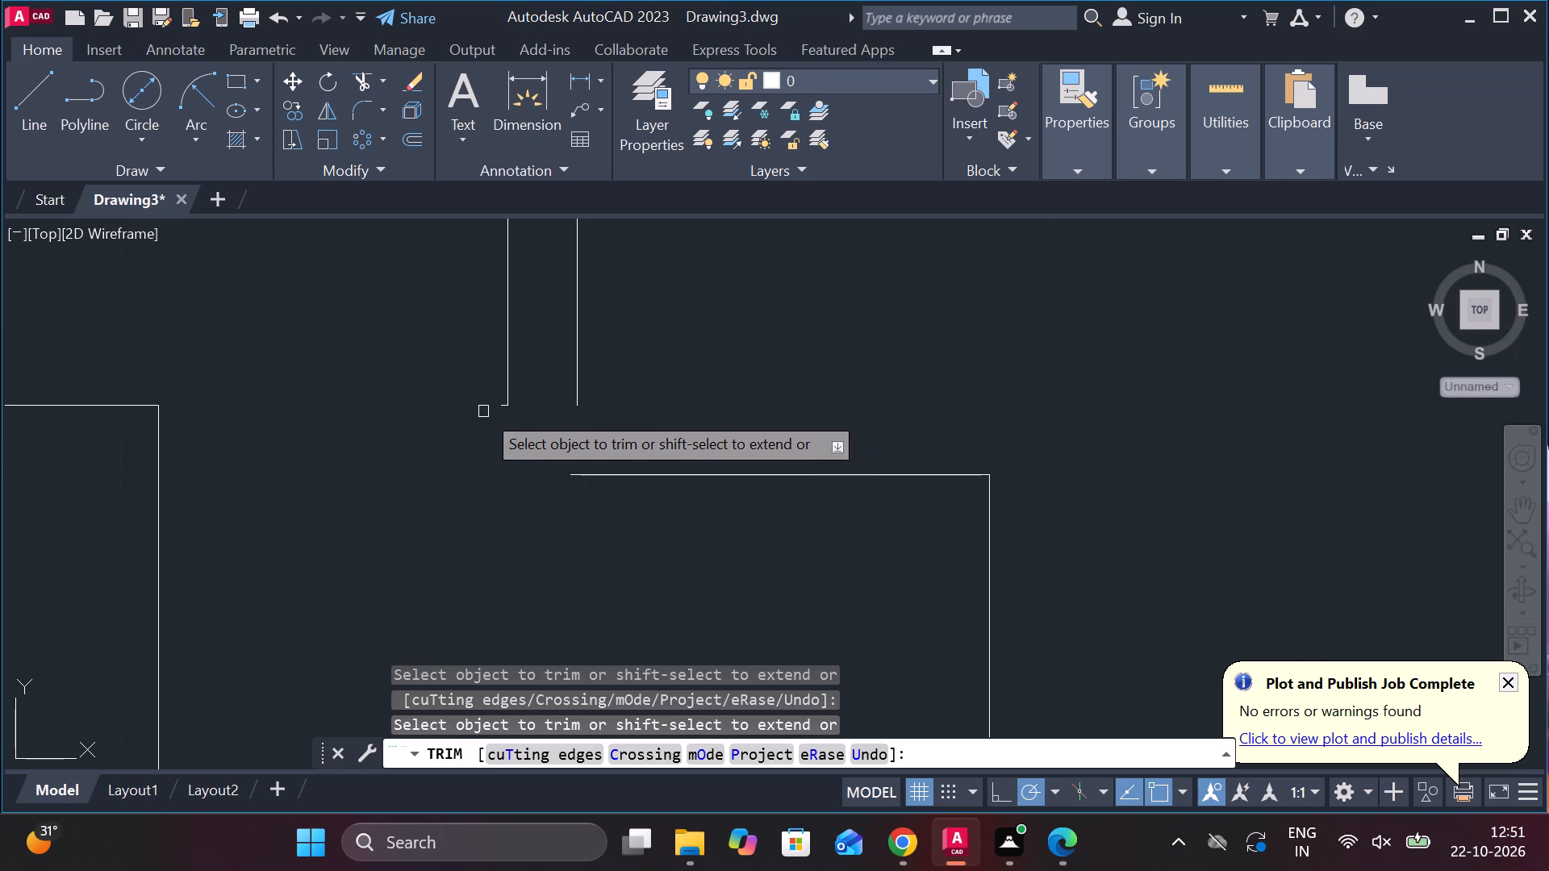
pyautogui.scroll(2, 483, 411)
pyautogui.click(524, 394)
pyautogui.scroll(-2, 547, 394)
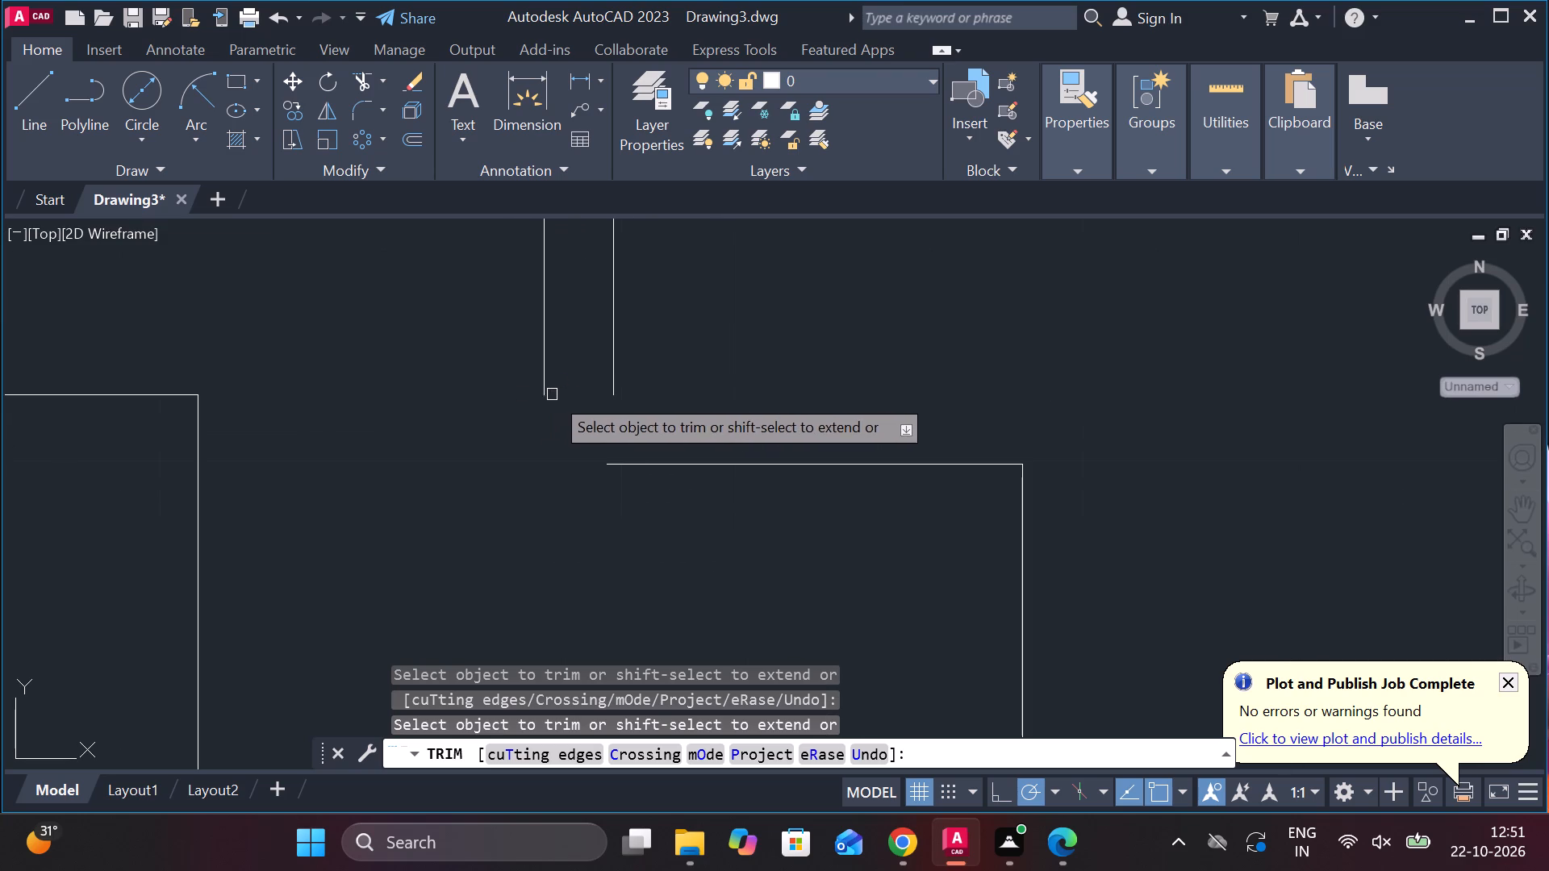
pyautogui.press('`')
pyautogui.press('Escape')
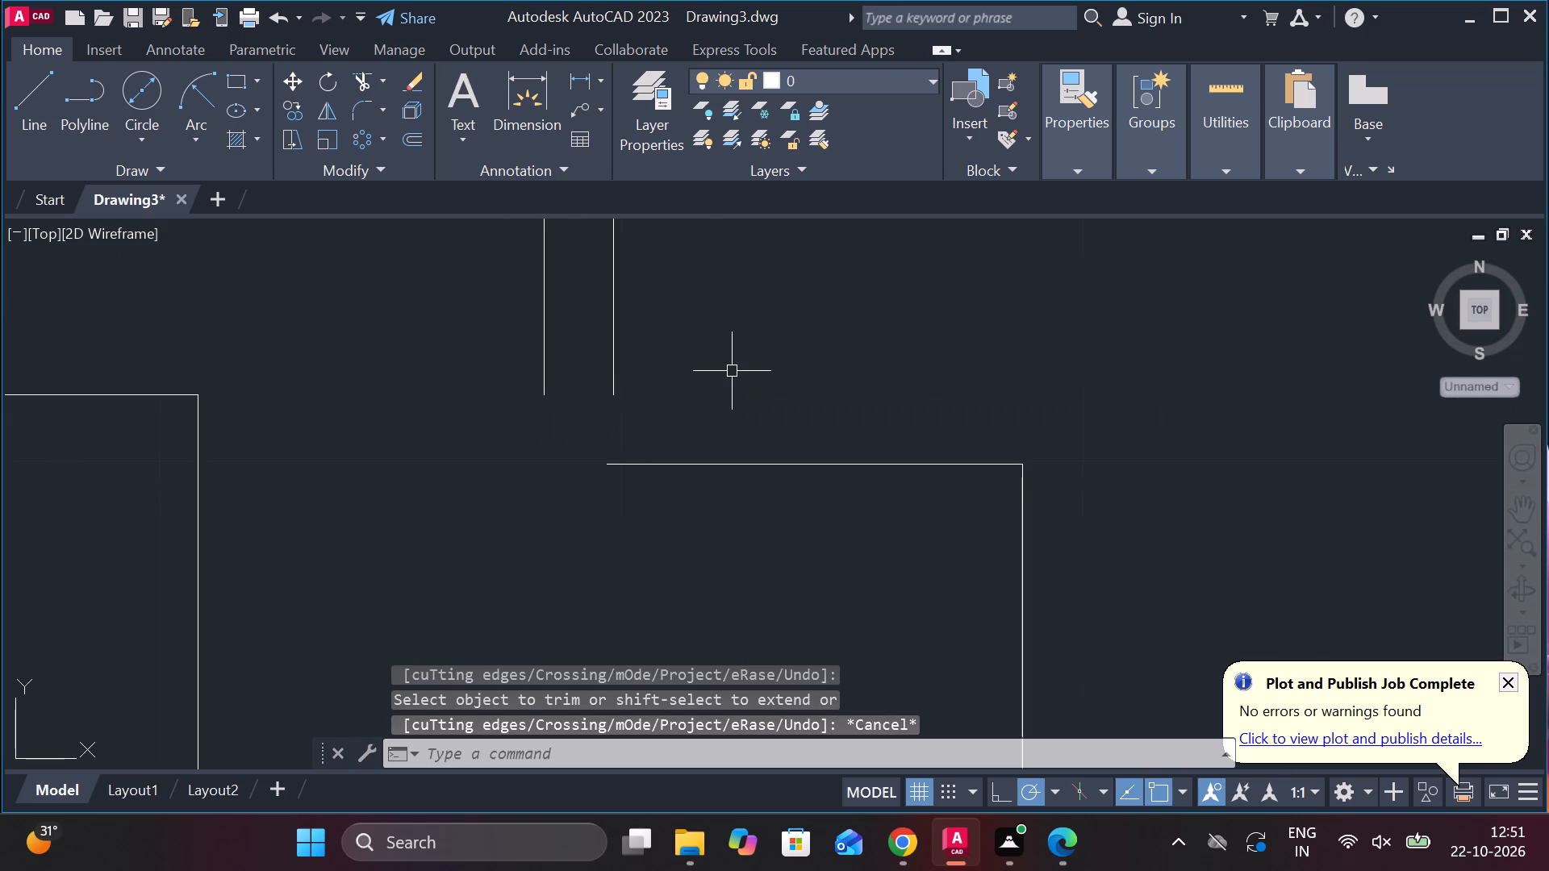
# Extend the upper block's two right verticals down to the right block's top line, and that line across to the inner vertical.
pyautogui.write('EX')
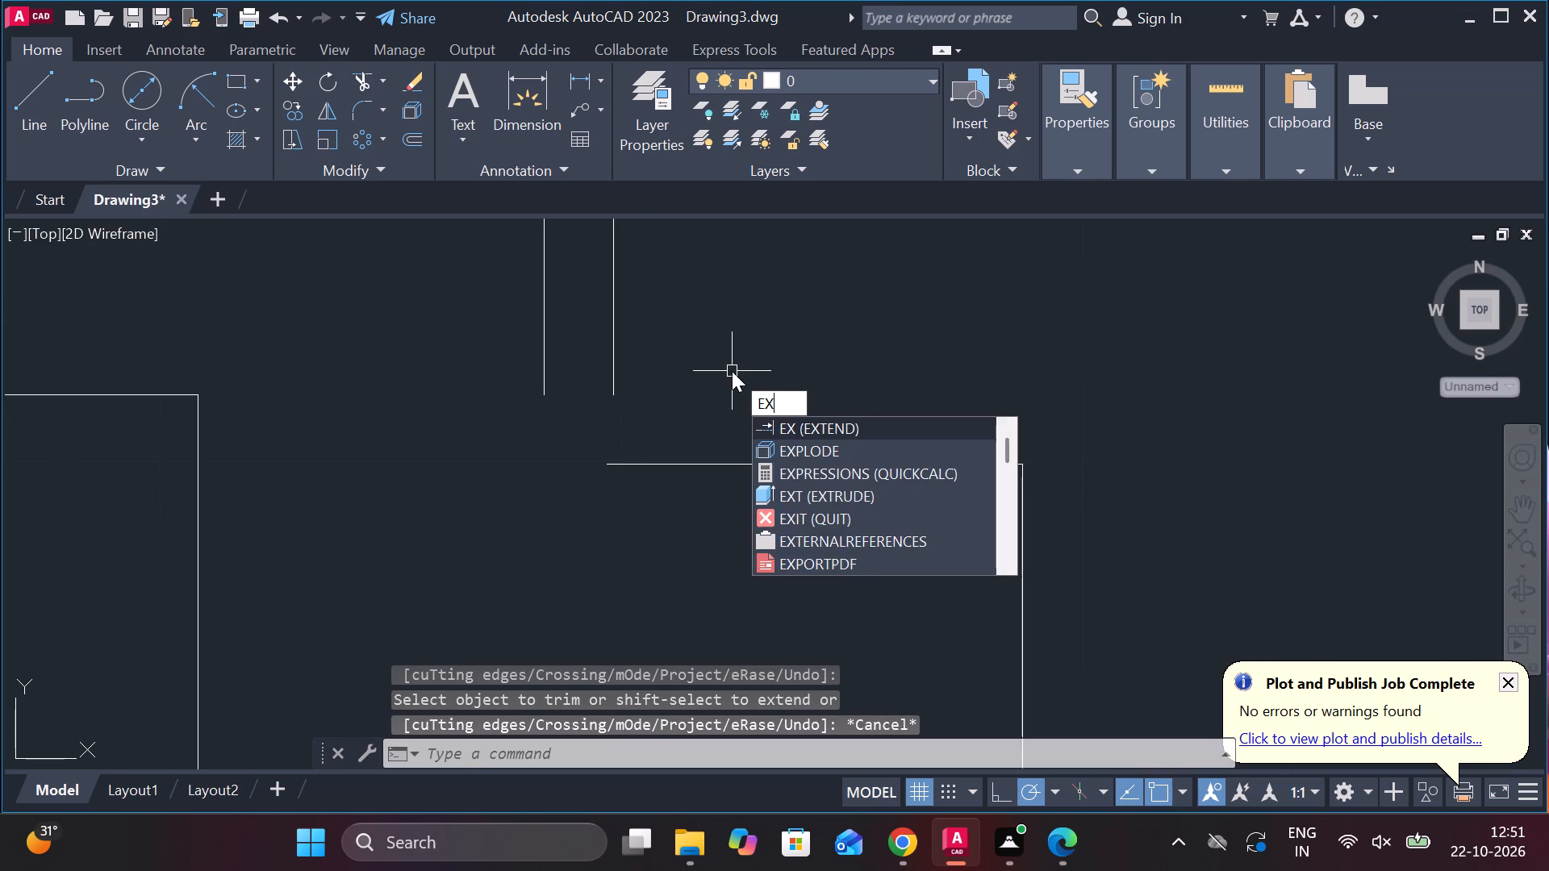
pyautogui.press('Return')
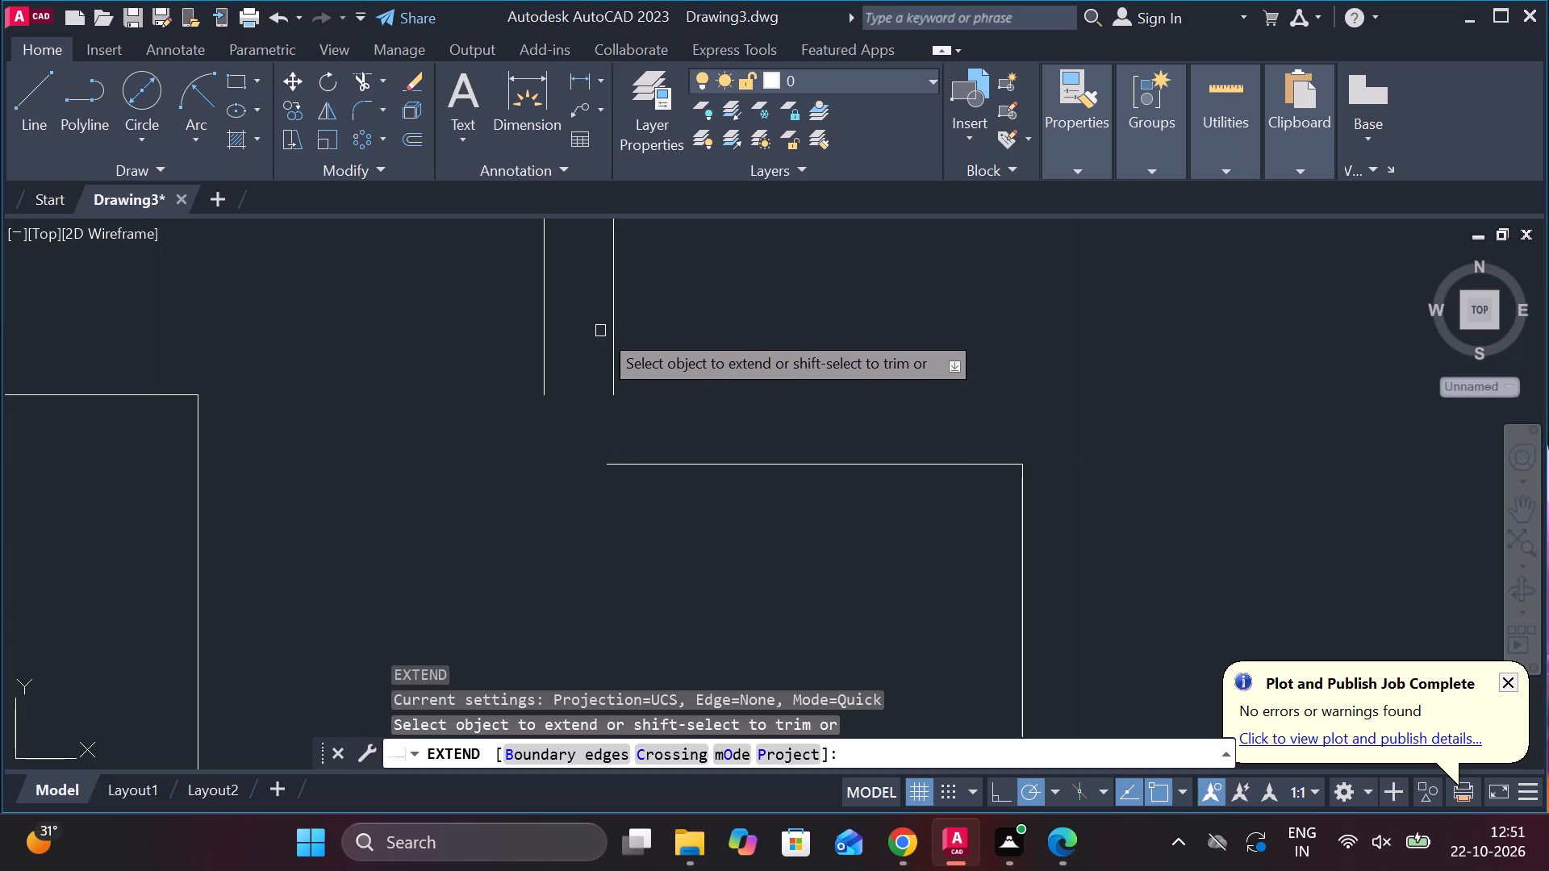
pyautogui.click(616, 334)
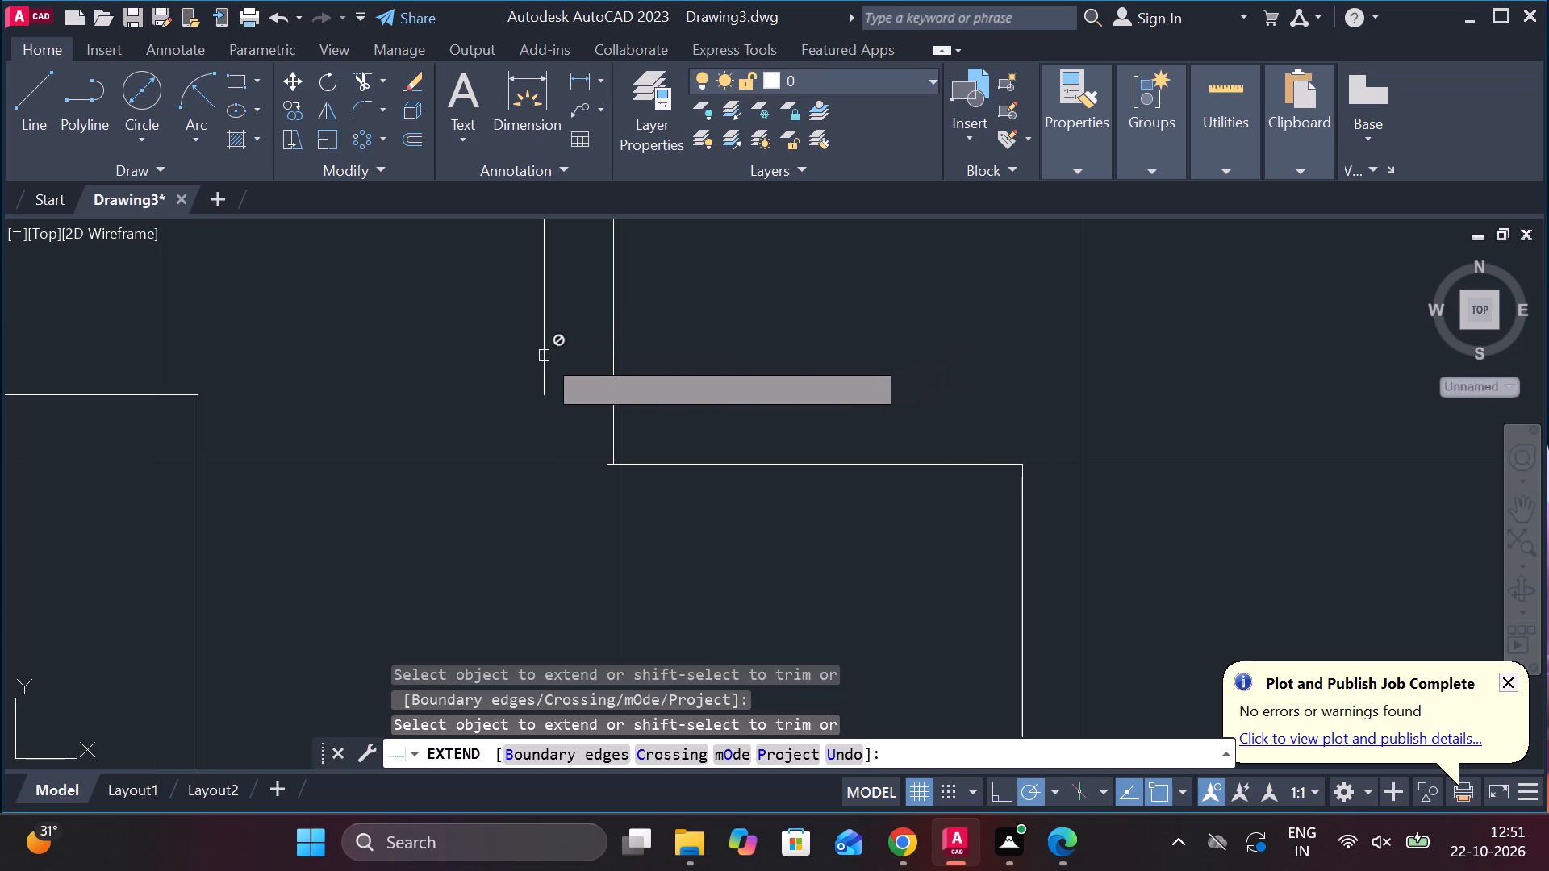
pyautogui.scroll(-3, 537, 342)
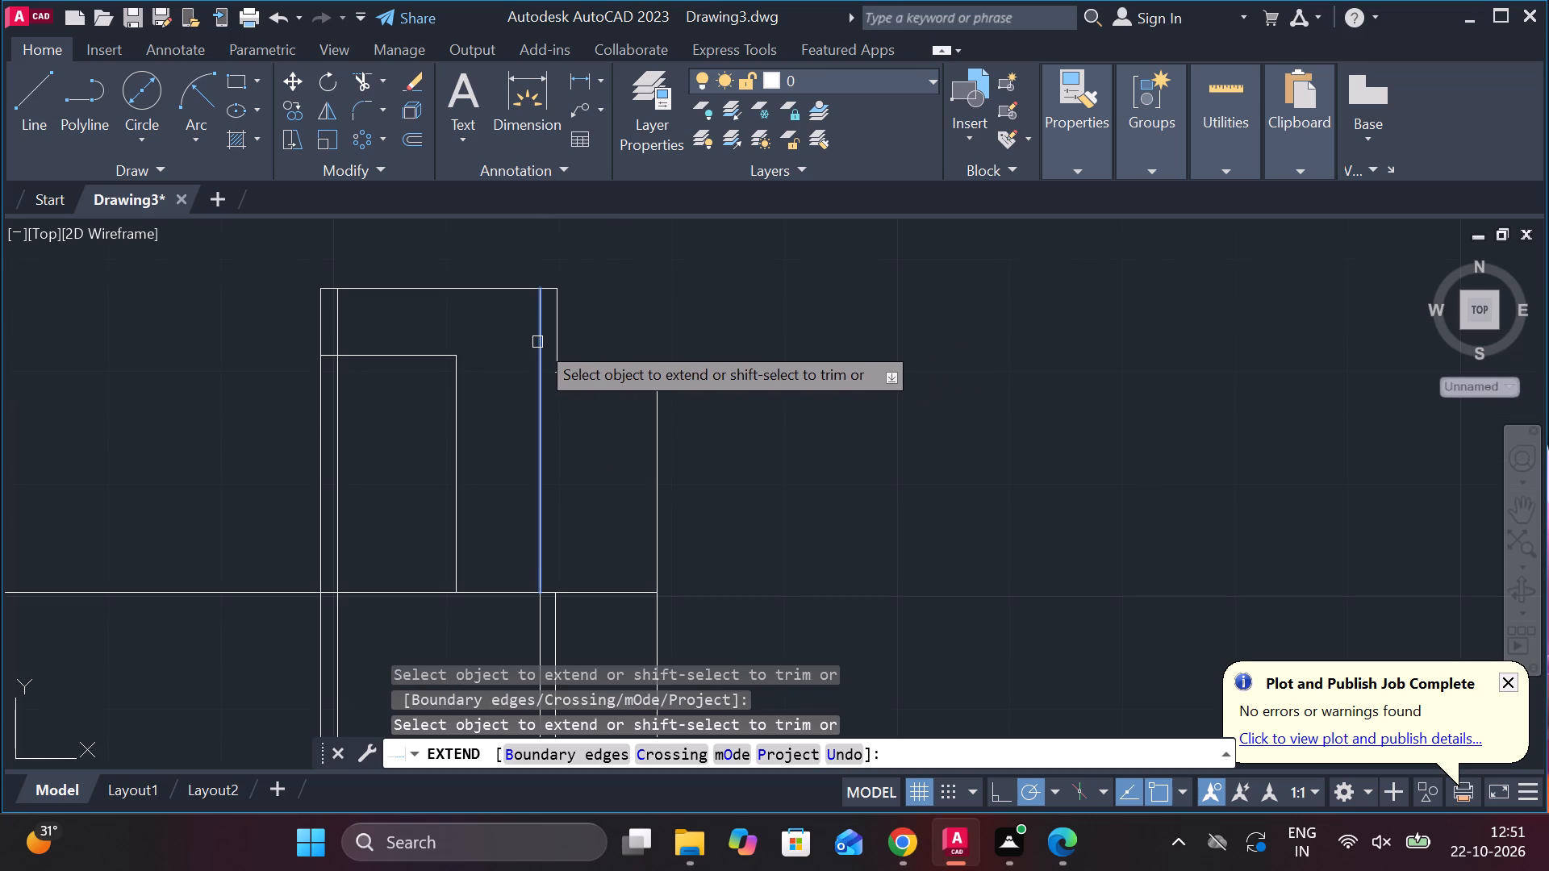
pyautogui.click(537, 342)
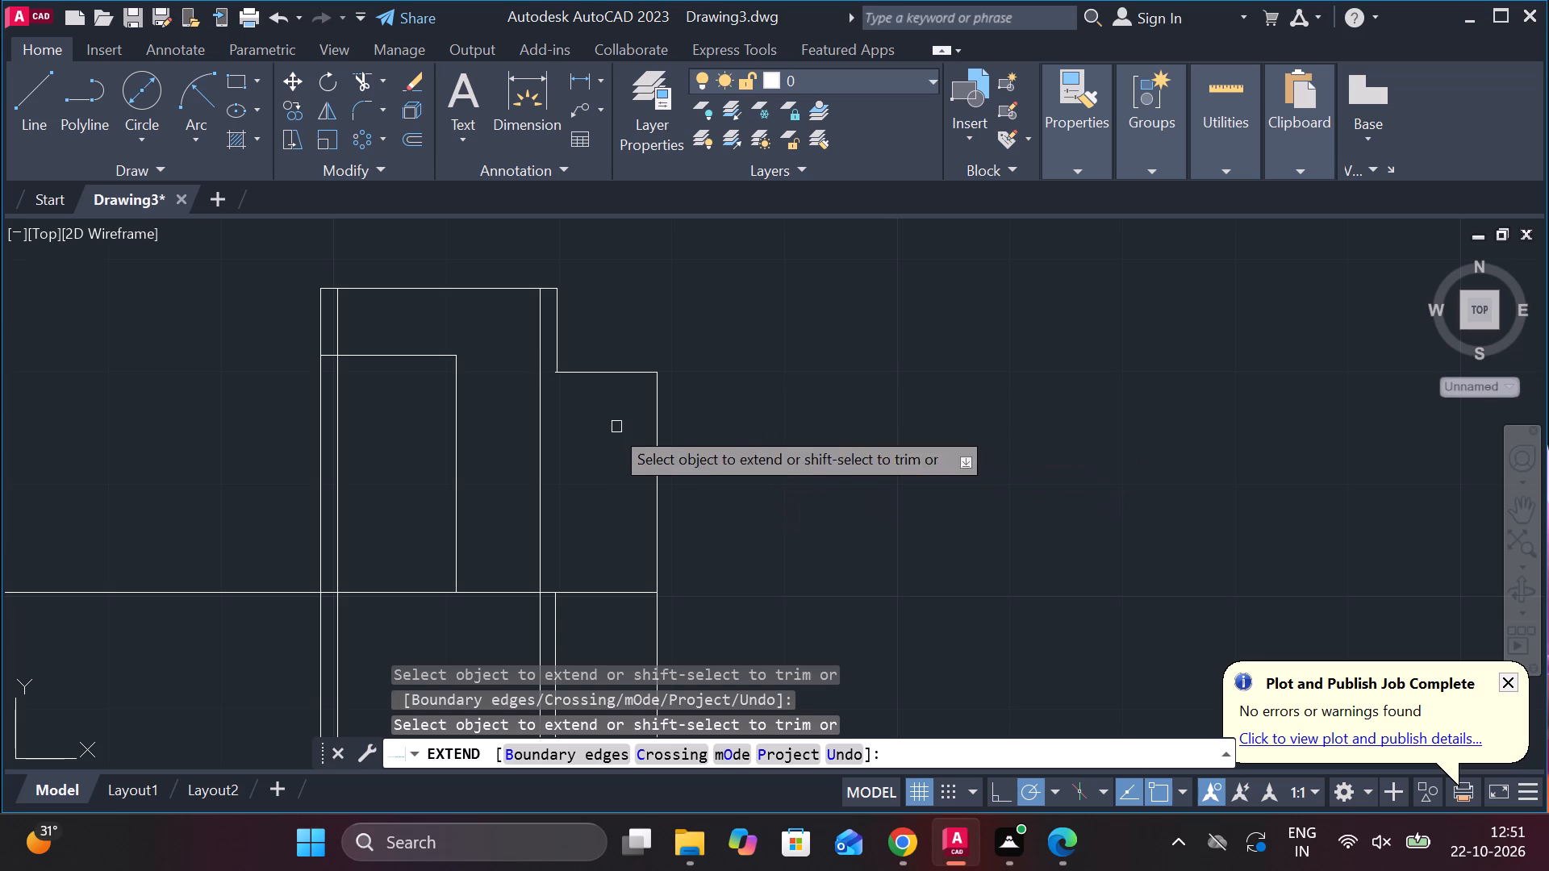
pyautogui.click(600, 369)
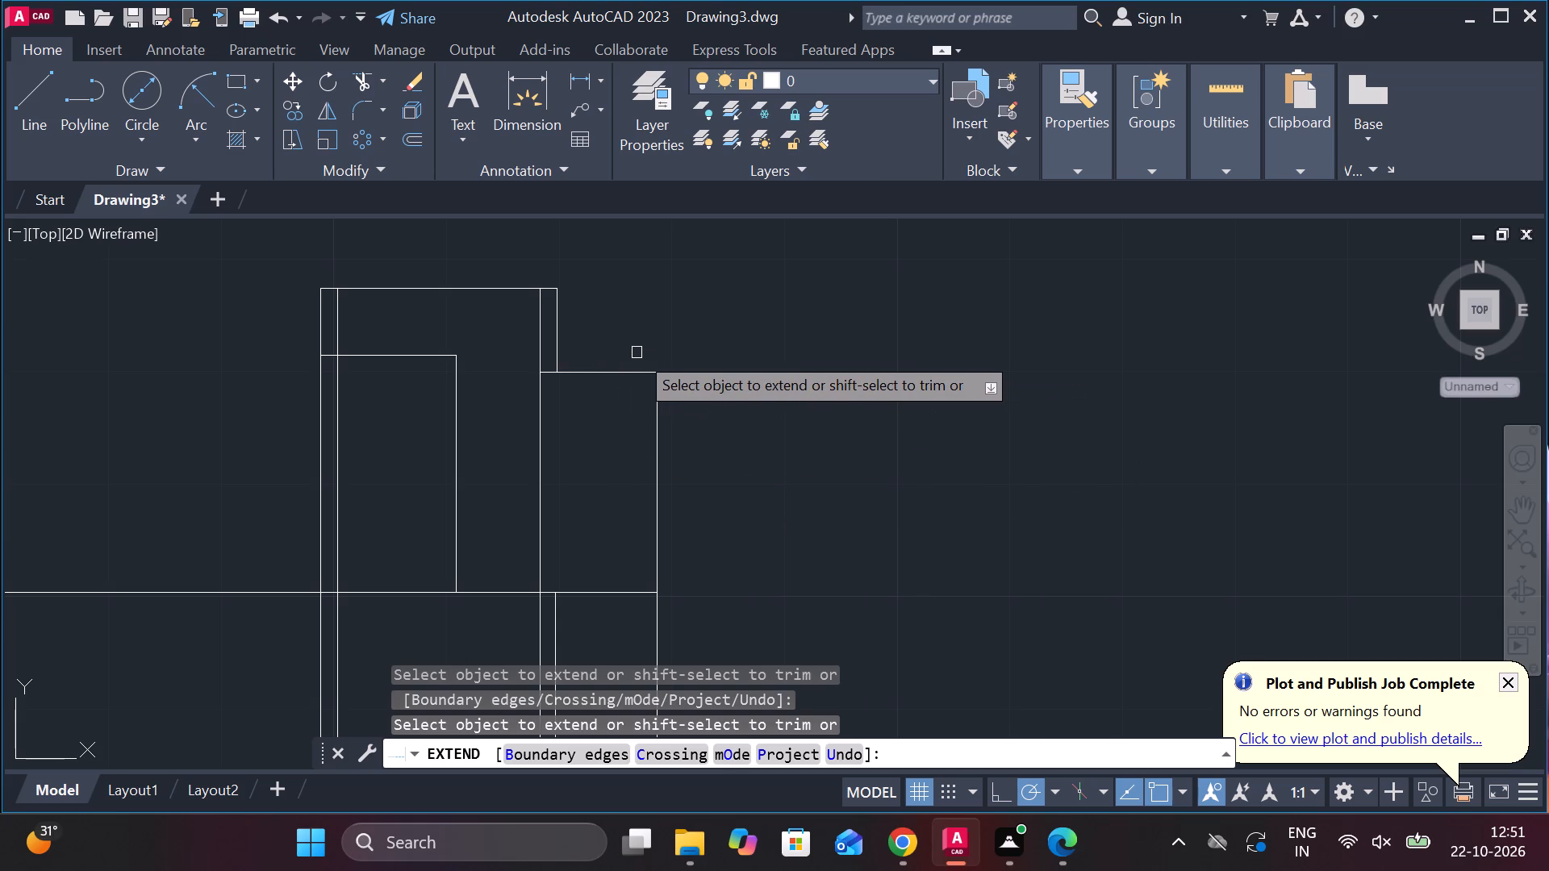
pyautogui.press('Escape')
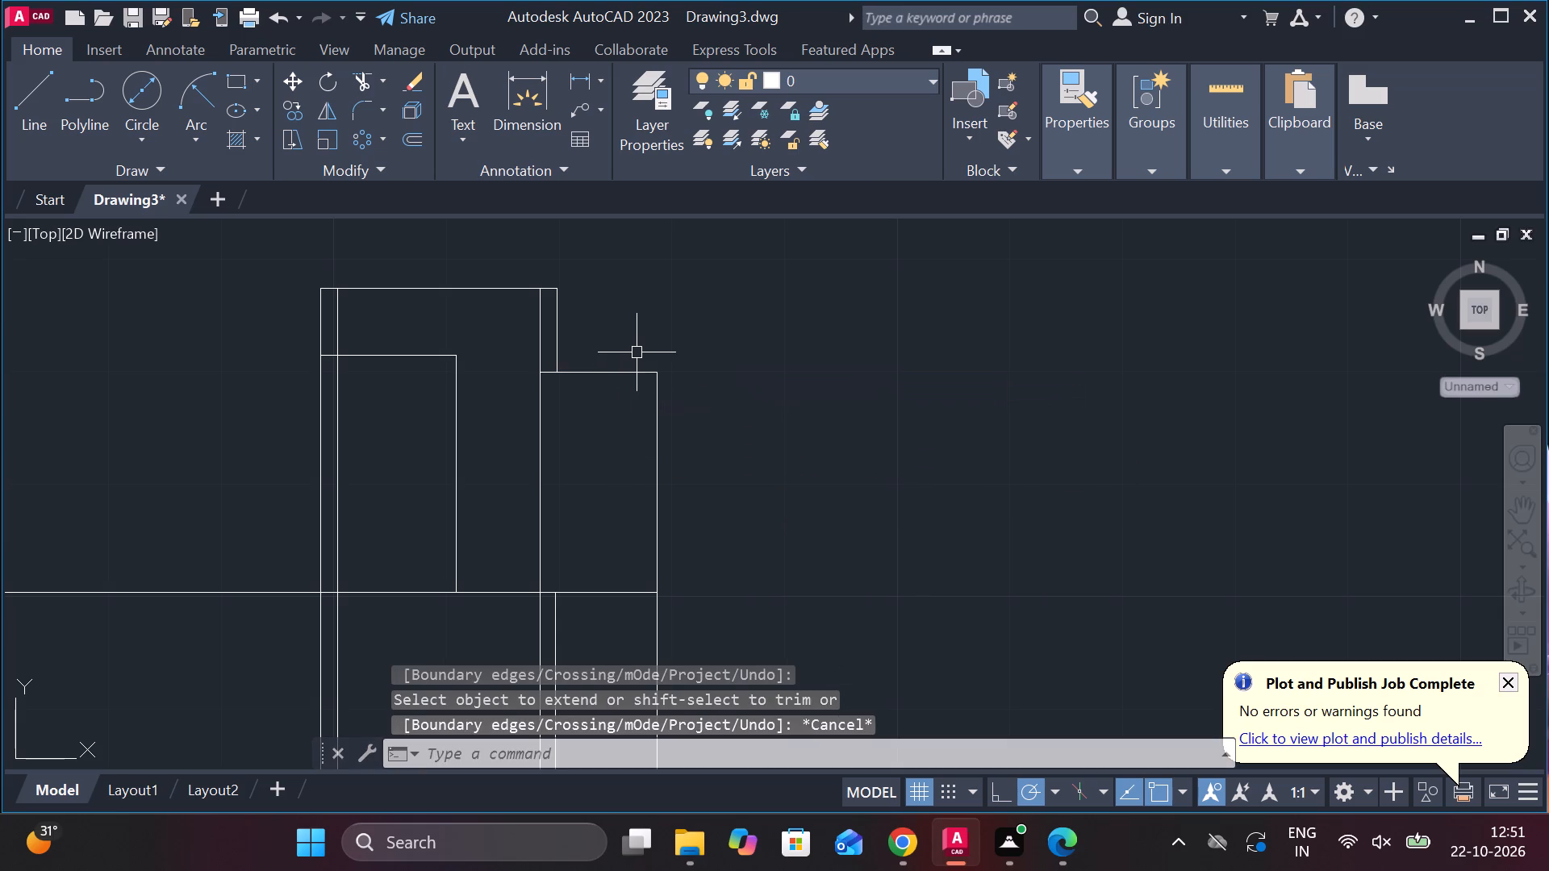
# Trim the upper inner vertical between the right block's top edge and the midline.
pyautogui.click(360, 73)
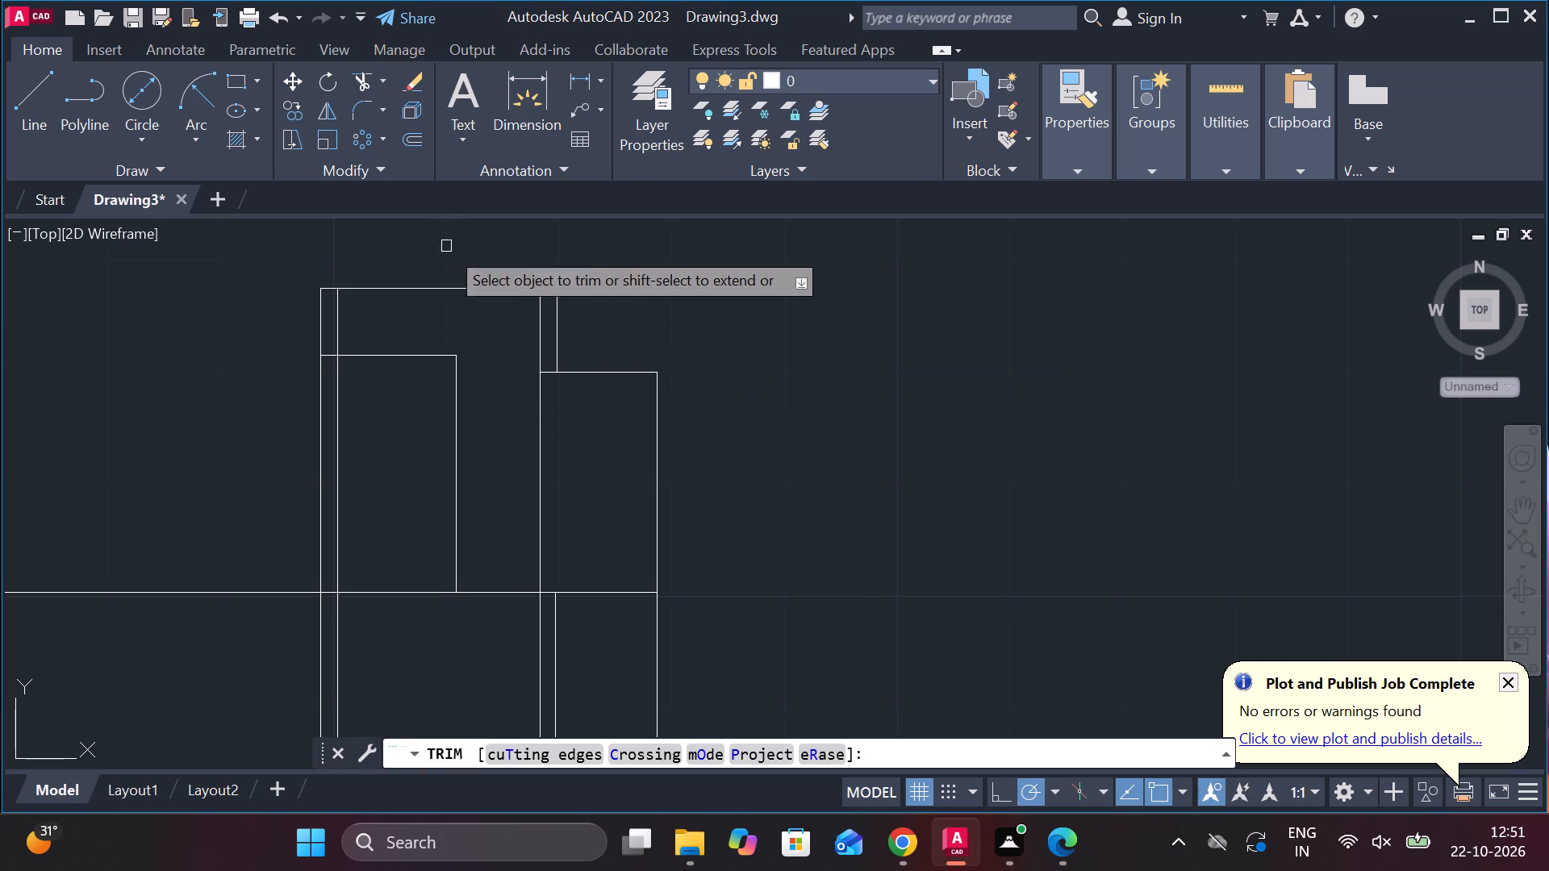
pyautogui.click(541, 438)
pyautogui.scroll(4, 587, 373)
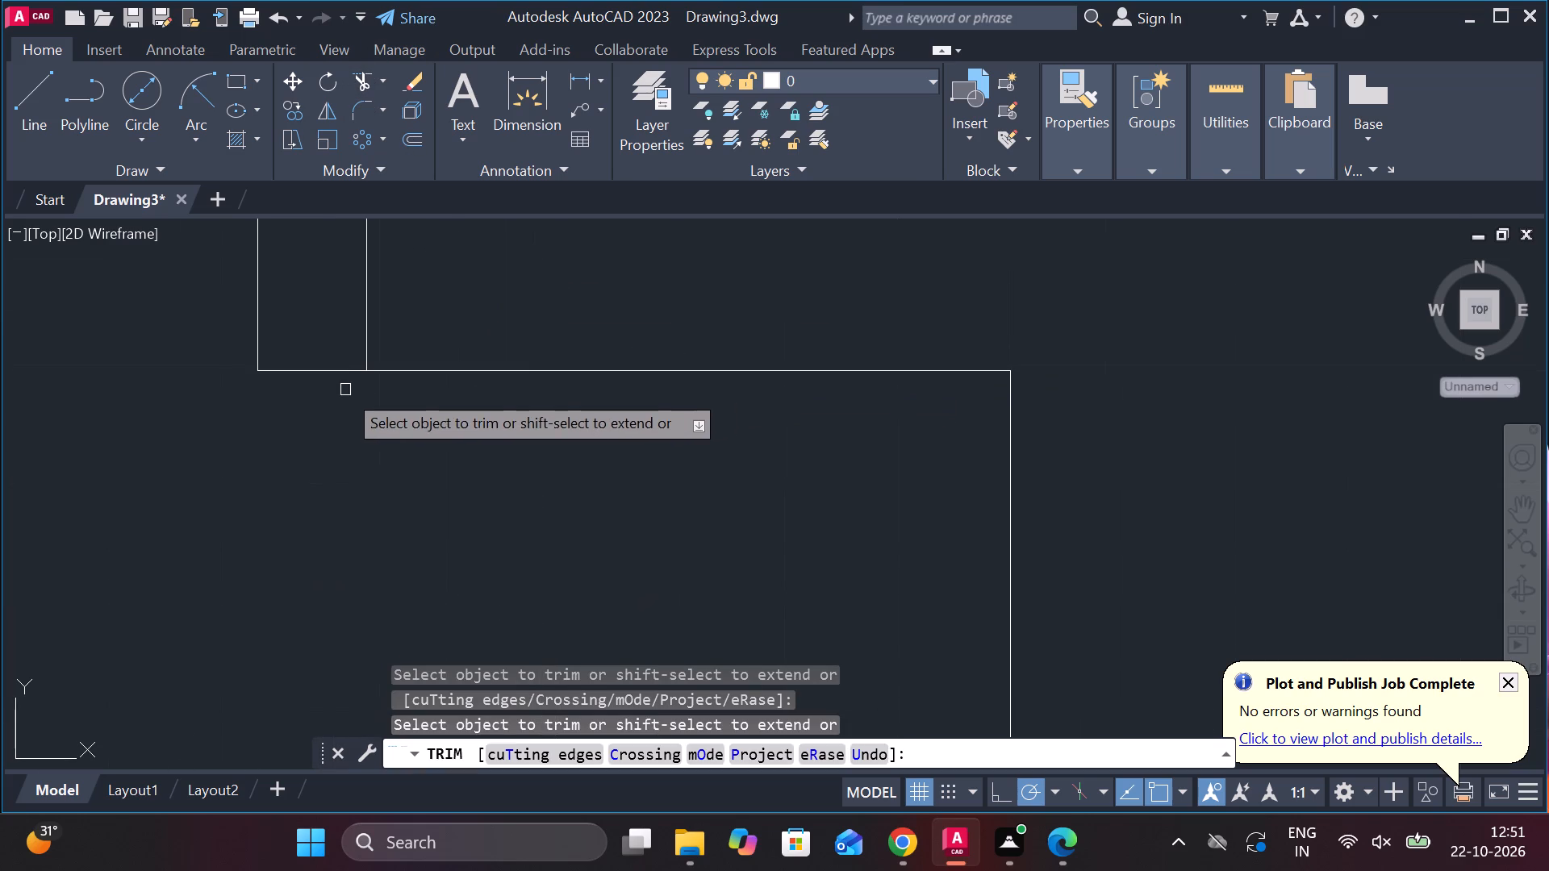
pyautogui.scroll(4, 347, 389)
pyautogui.scroll(-4, 347, 389)
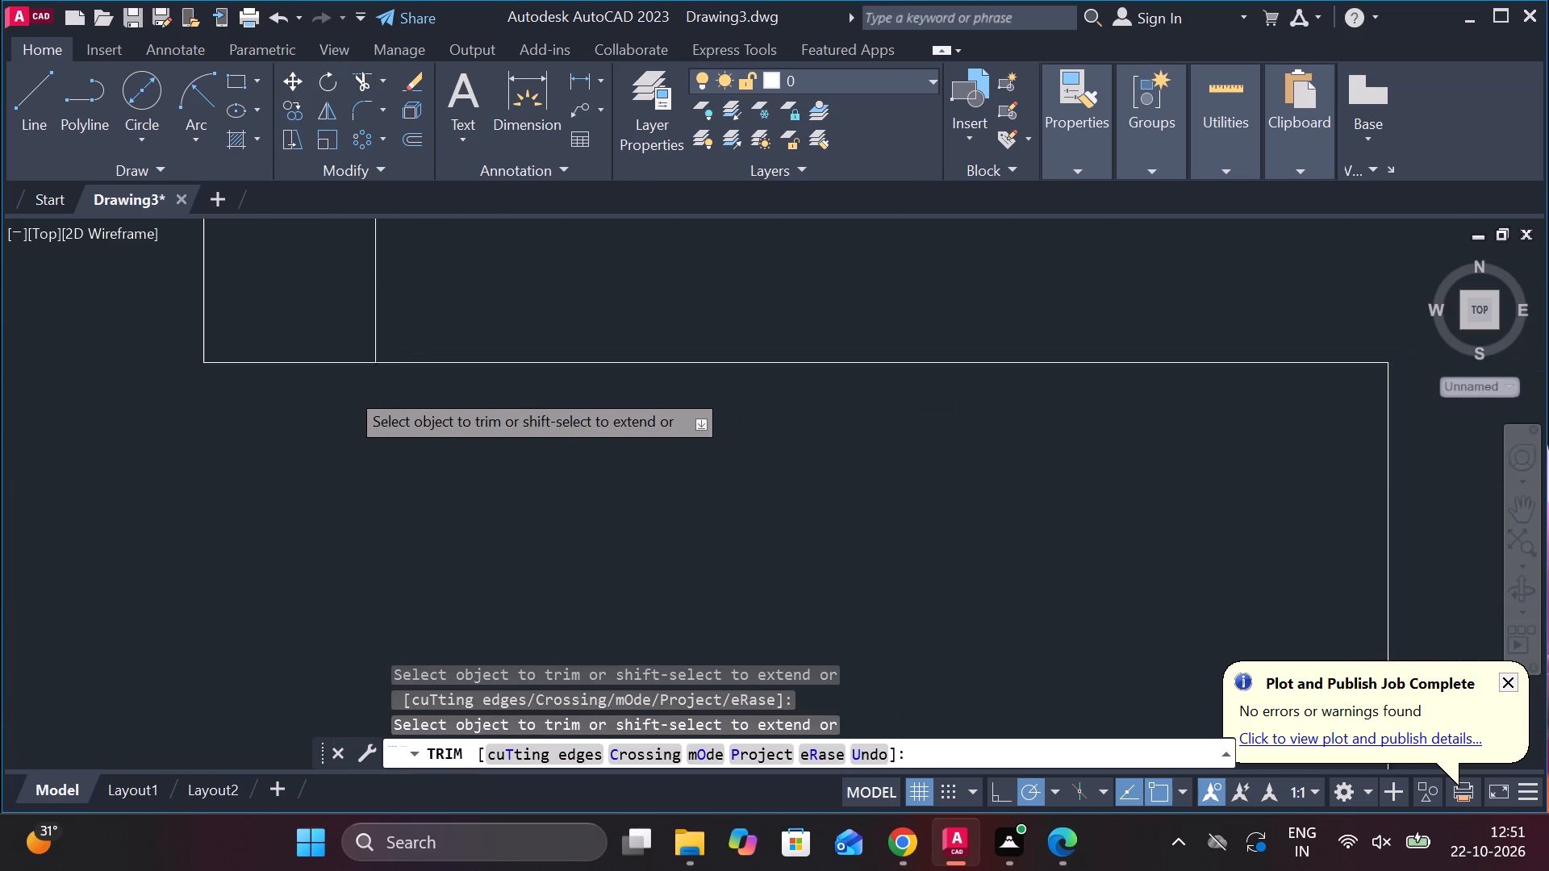
pyautogui.scroll(-4, 347, 389)
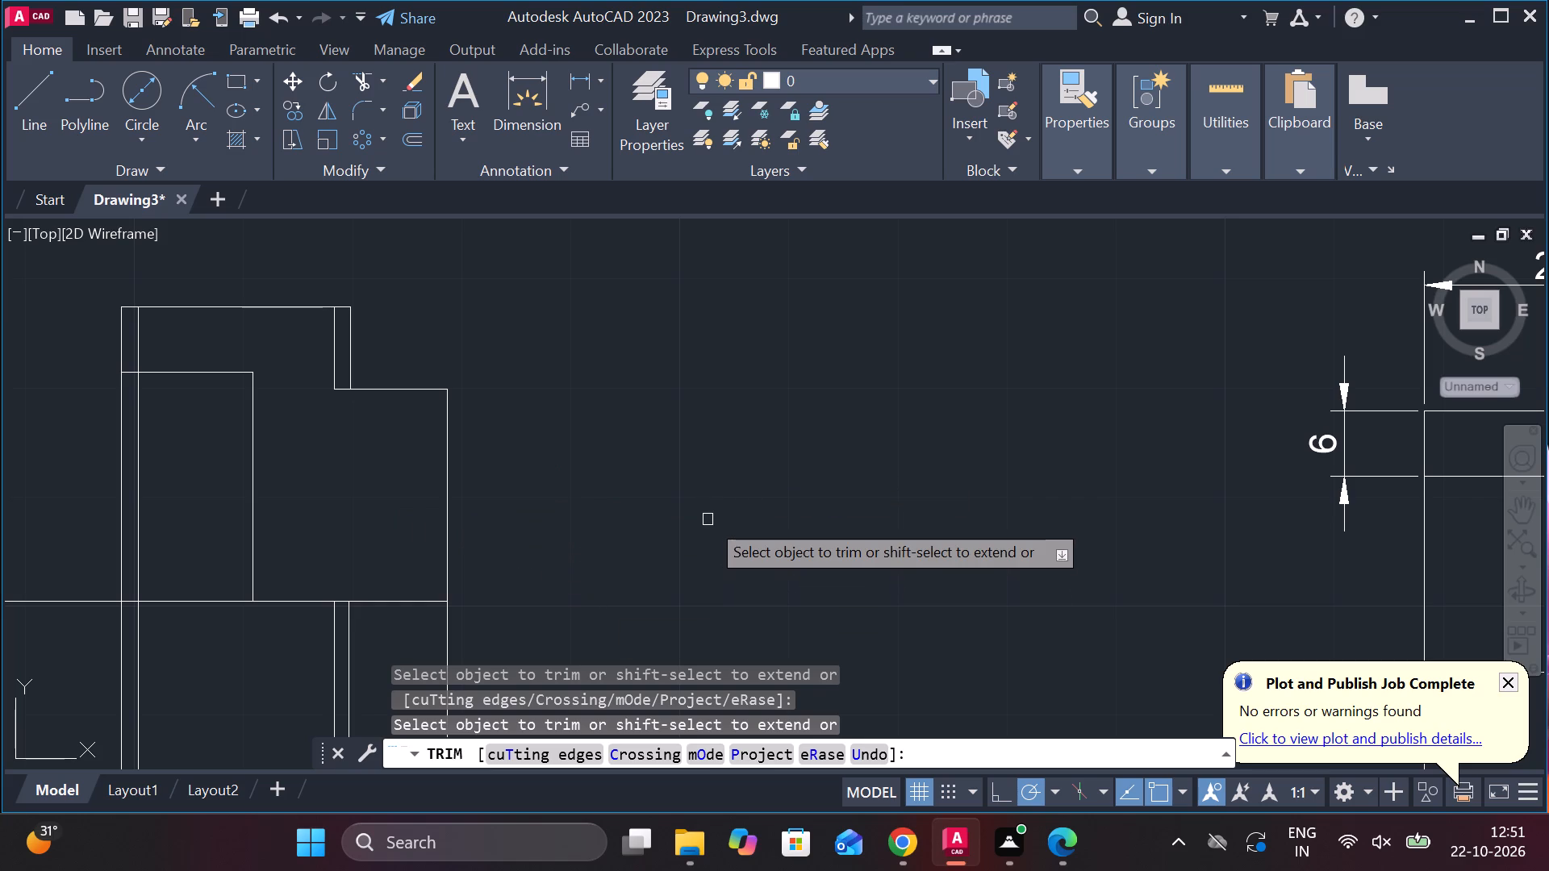
pyautogui.press('Escape')
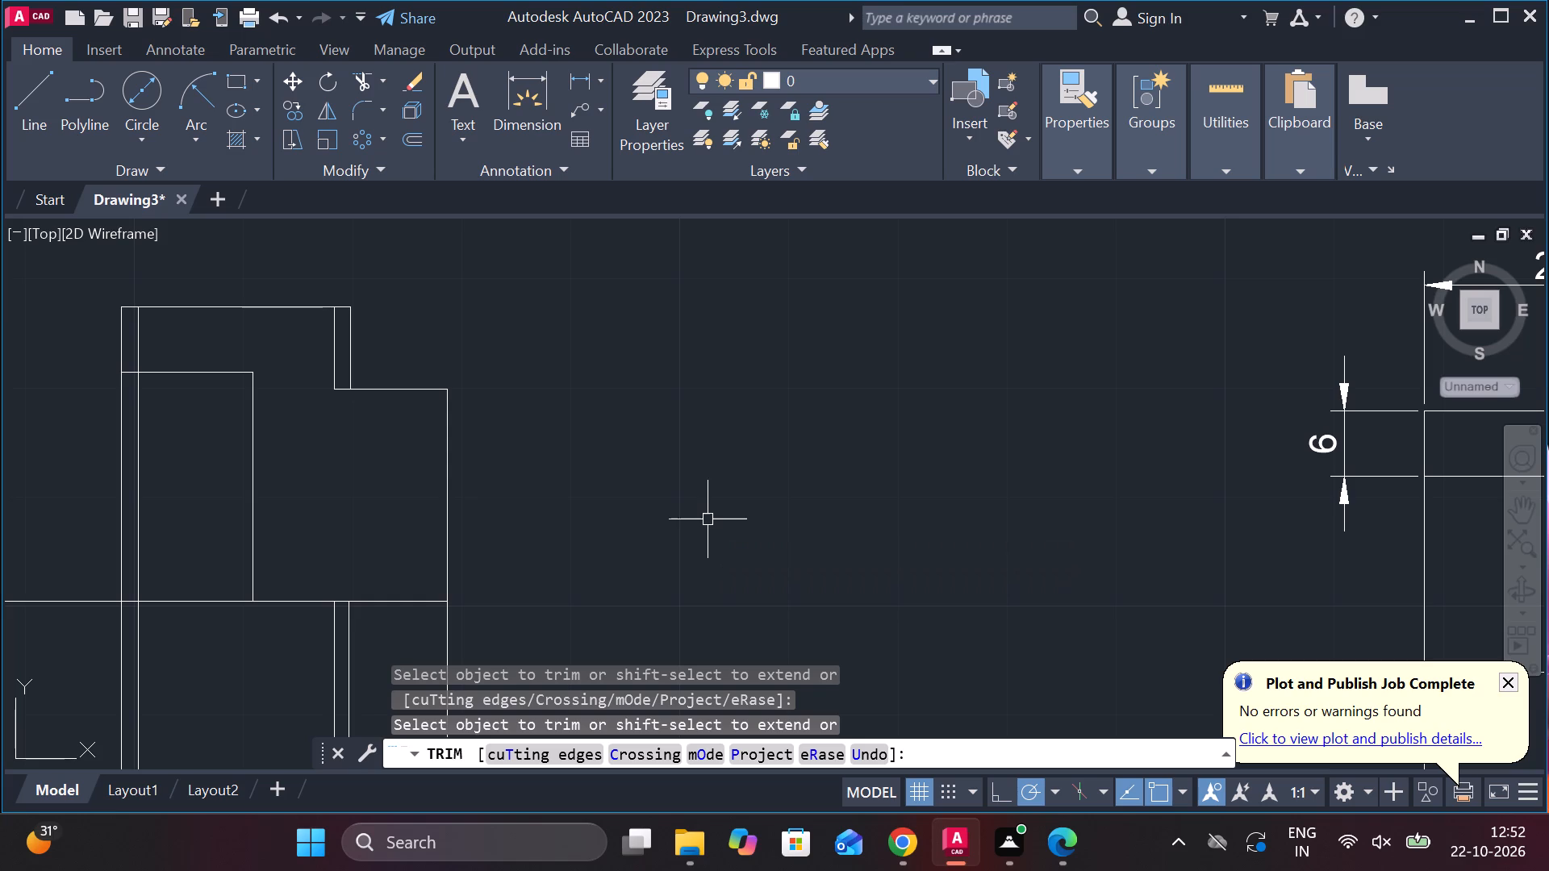
# Extend the lower block's outer right edge up to the right block's bottom edge, and that bottom edge across to the inner vertical.
pyautogui.scroll(-5, 562, 563)
pyautogui.scroll(3, 575, 586)
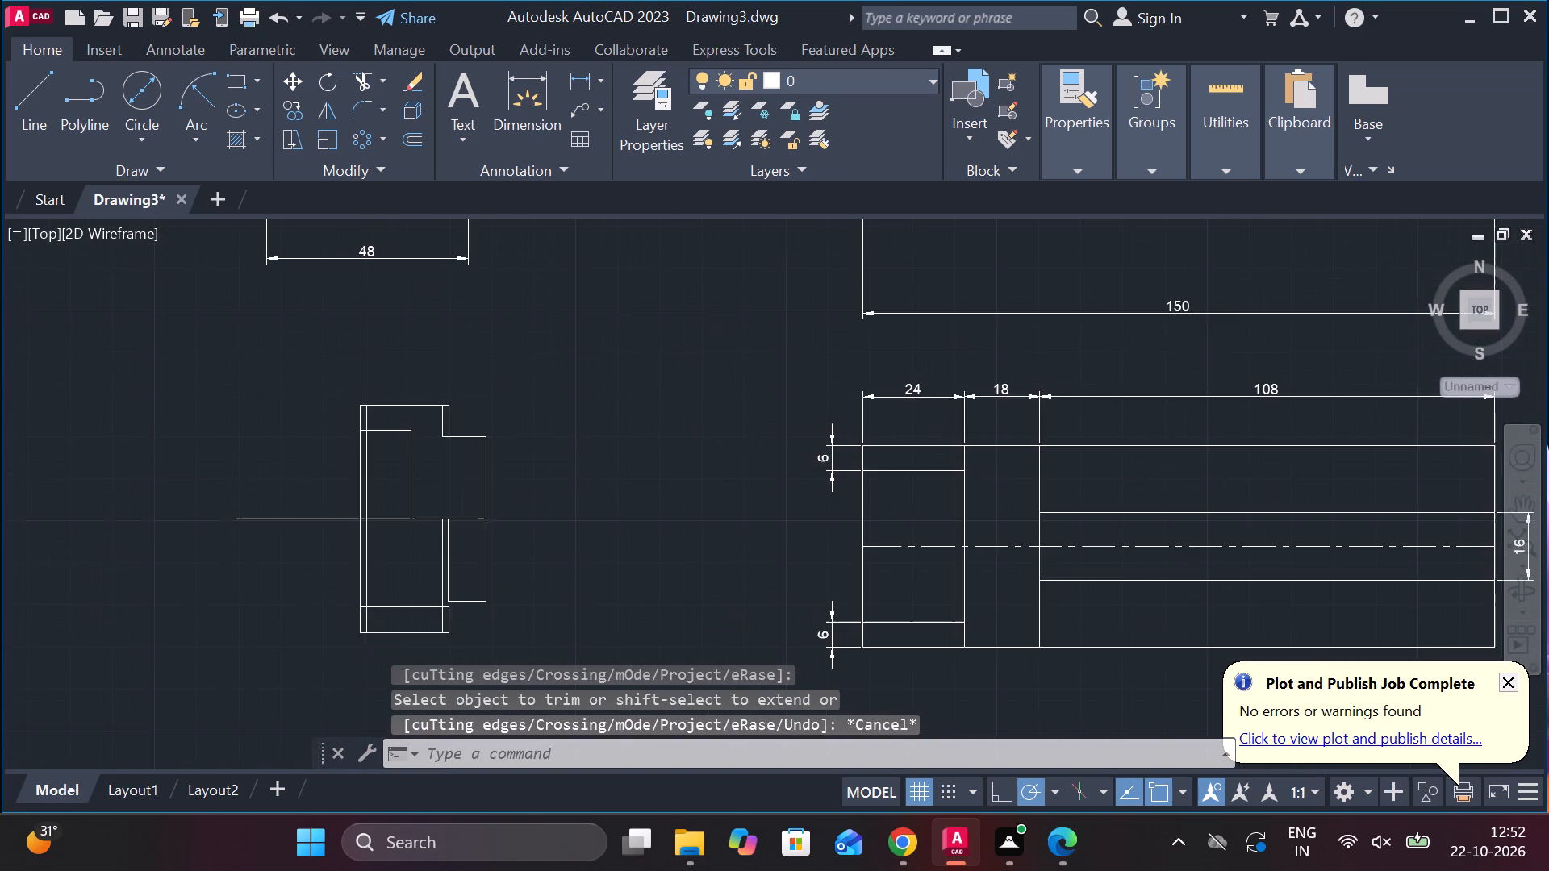
pyautogui.scroll(2, 575, 581)
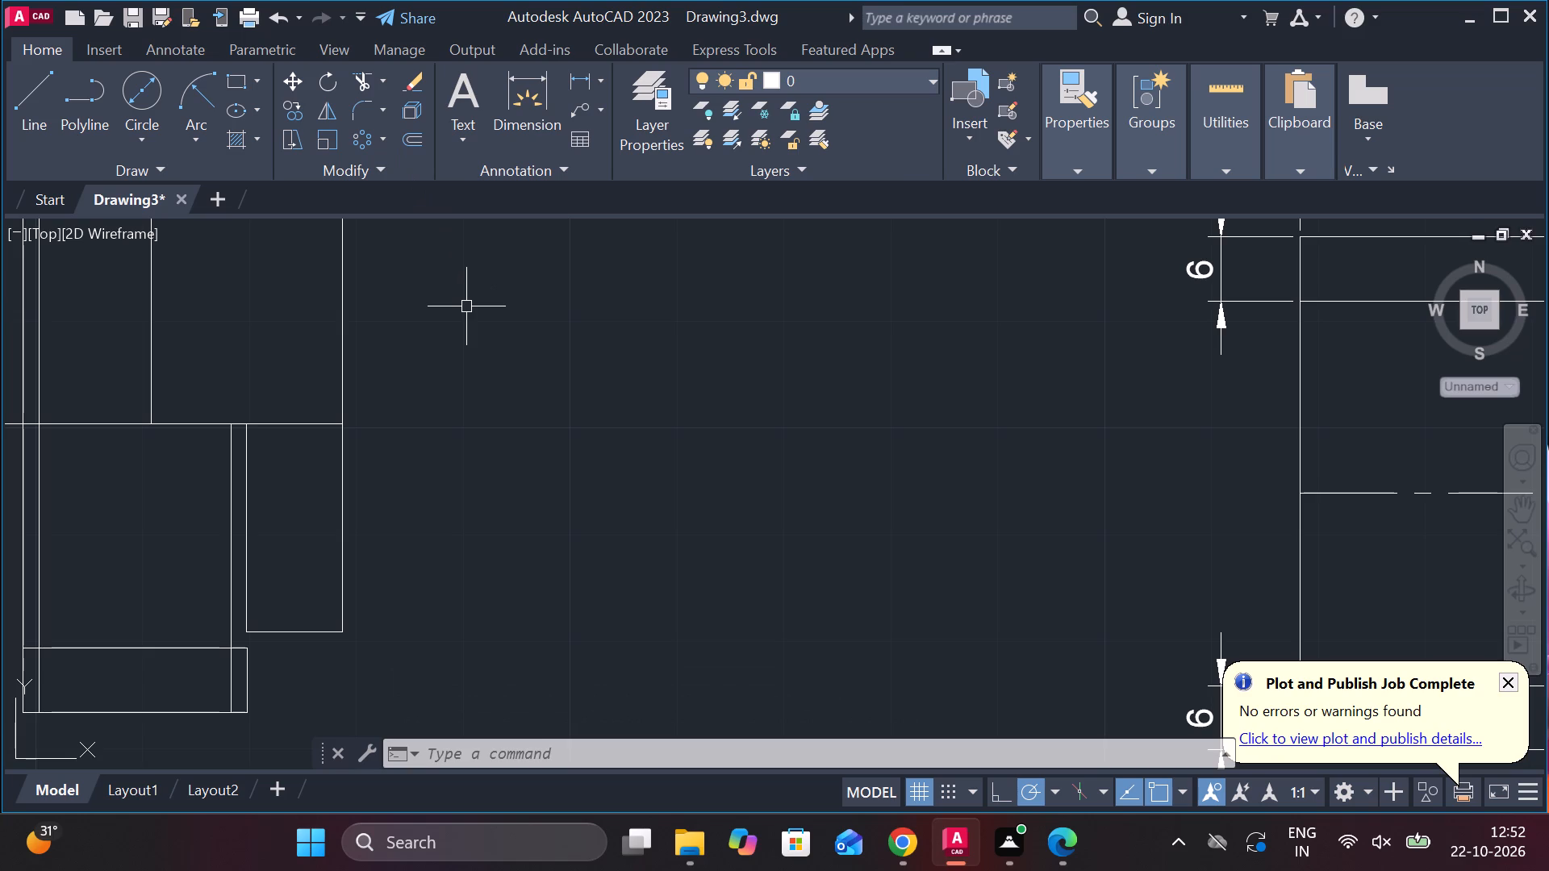
pyautogui.write('EX')
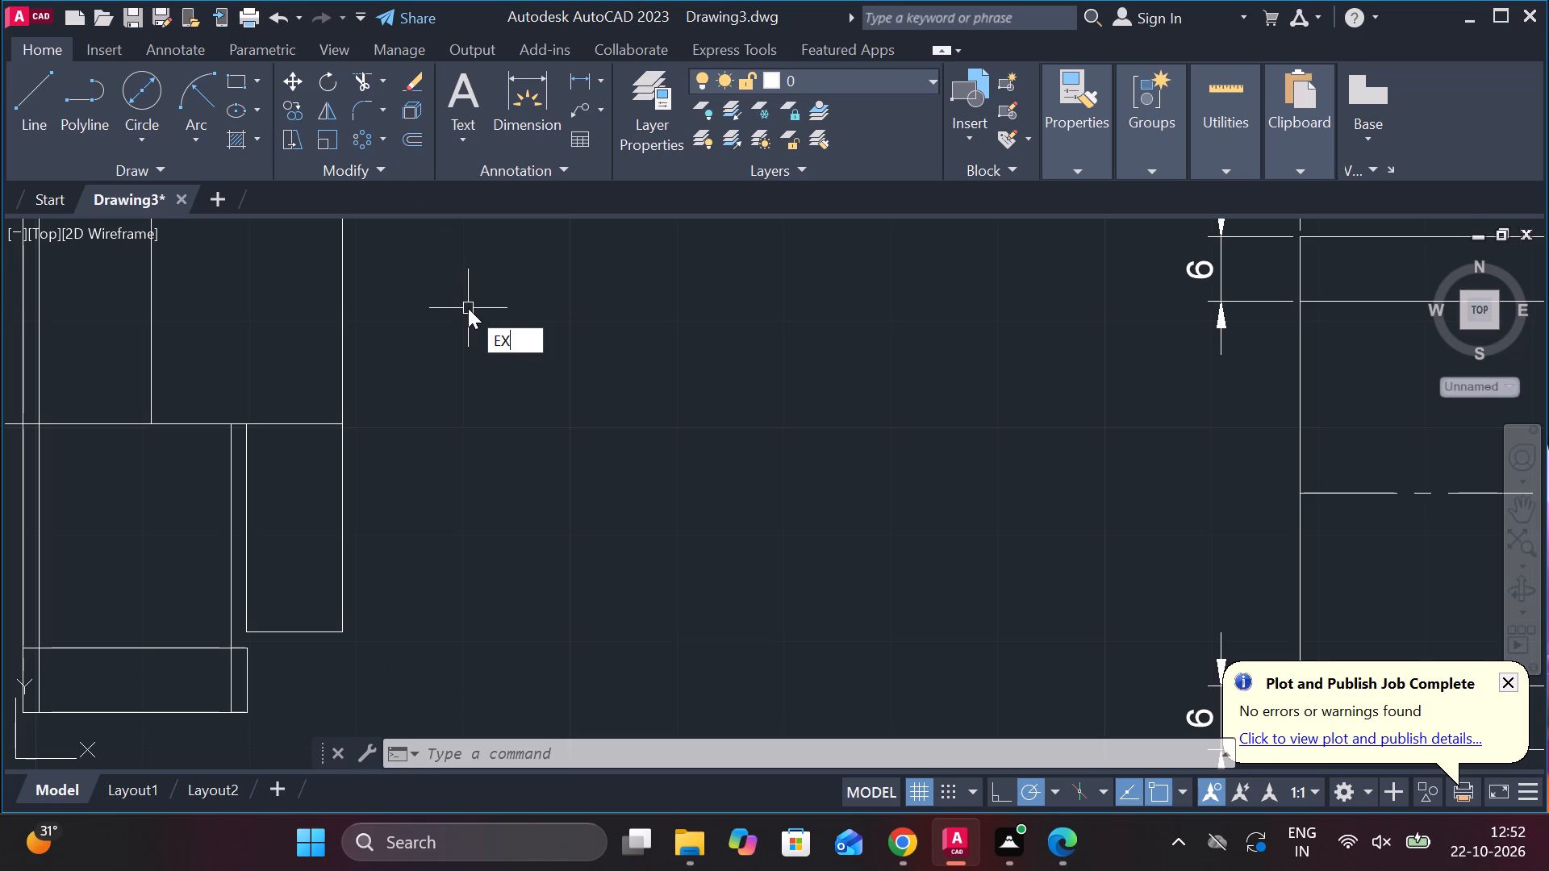
pyautogui.press('Return')
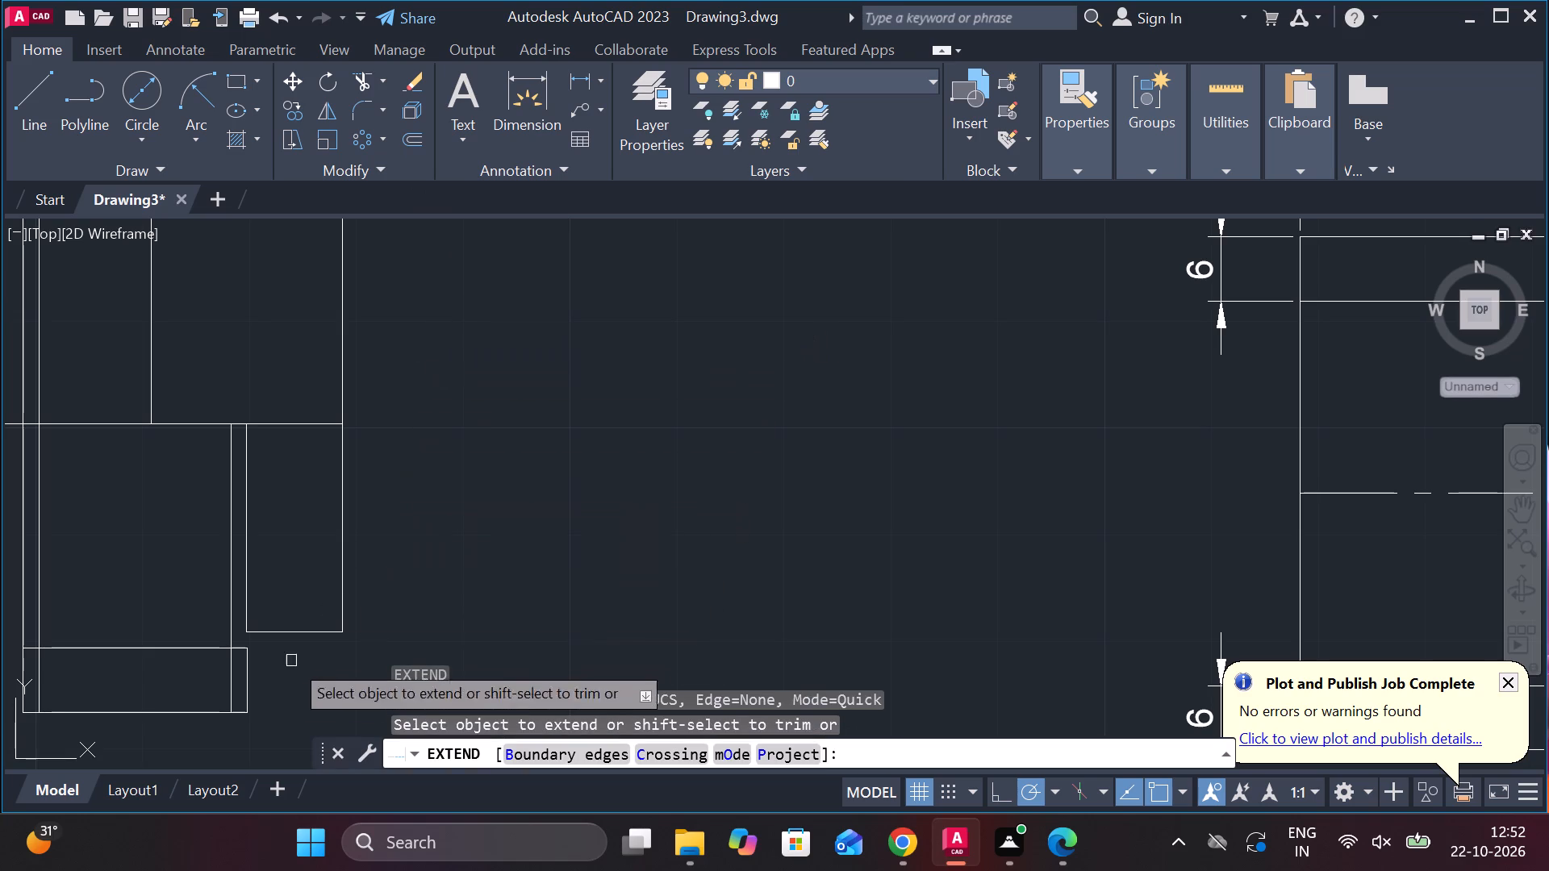
pyautogui.click(246, 665)
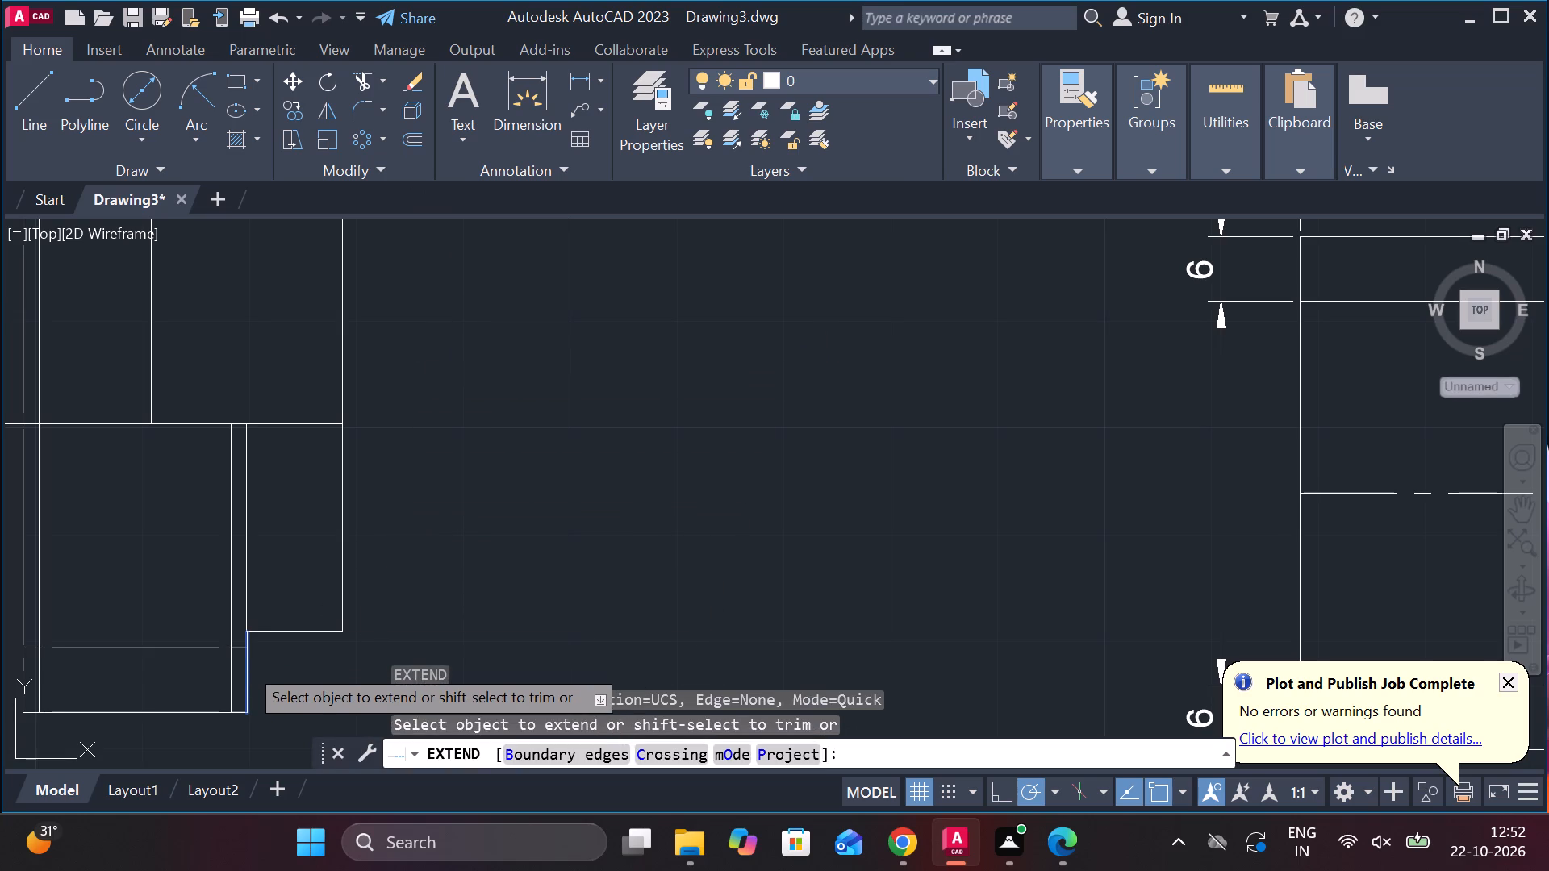
pyautogui.click(282, 629)
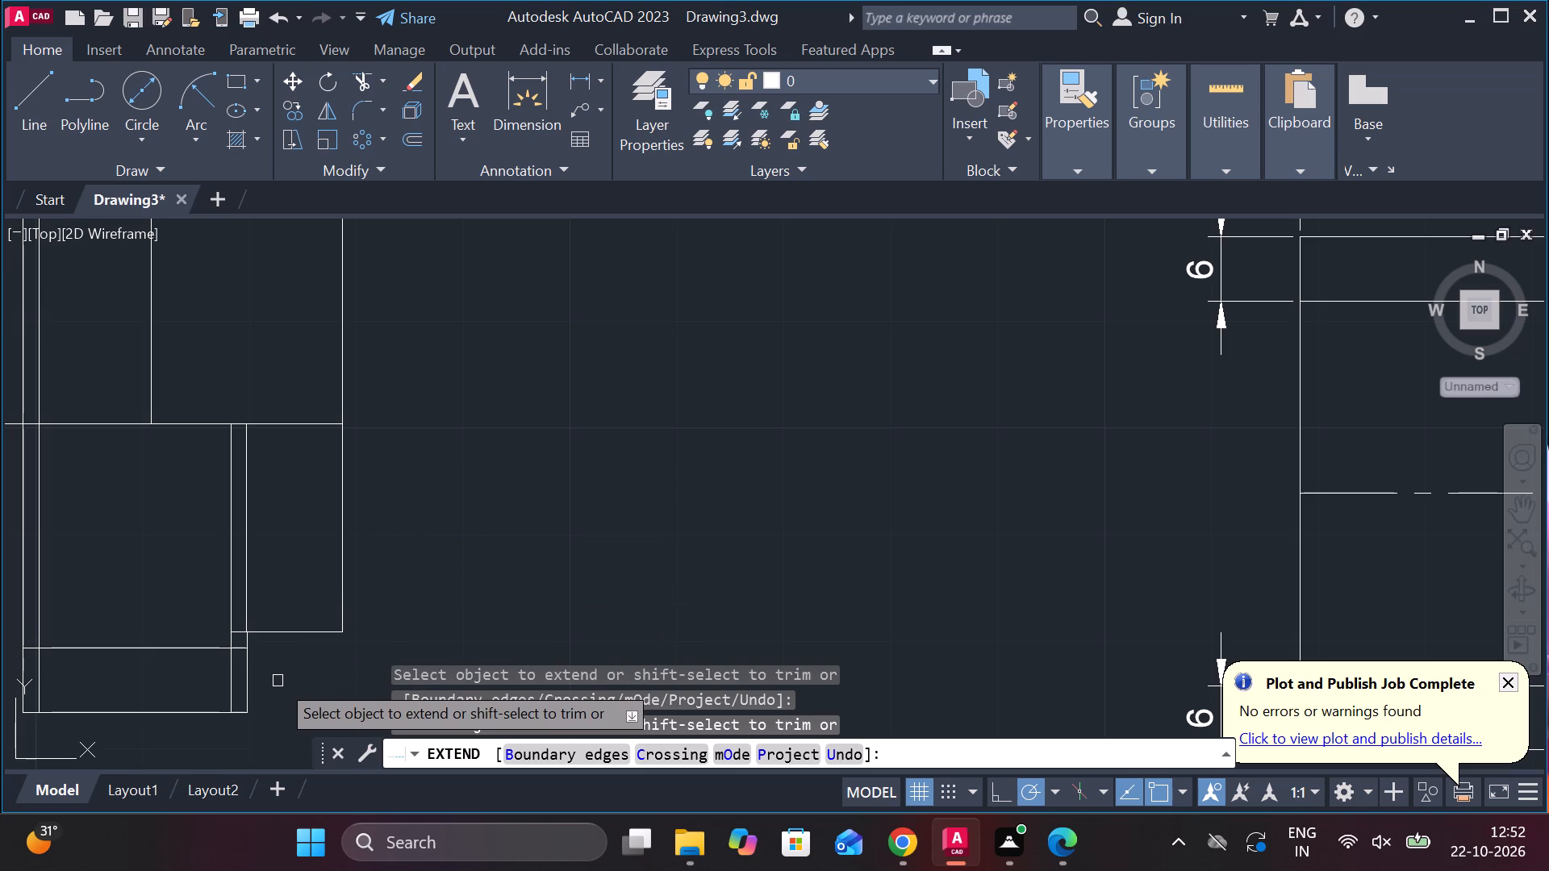
# Extend the lower block's outer right edge further up to the midline.
pyautogui.scroll(1, 271, 670)
pyautogui.scroll(-2, 271, 670)
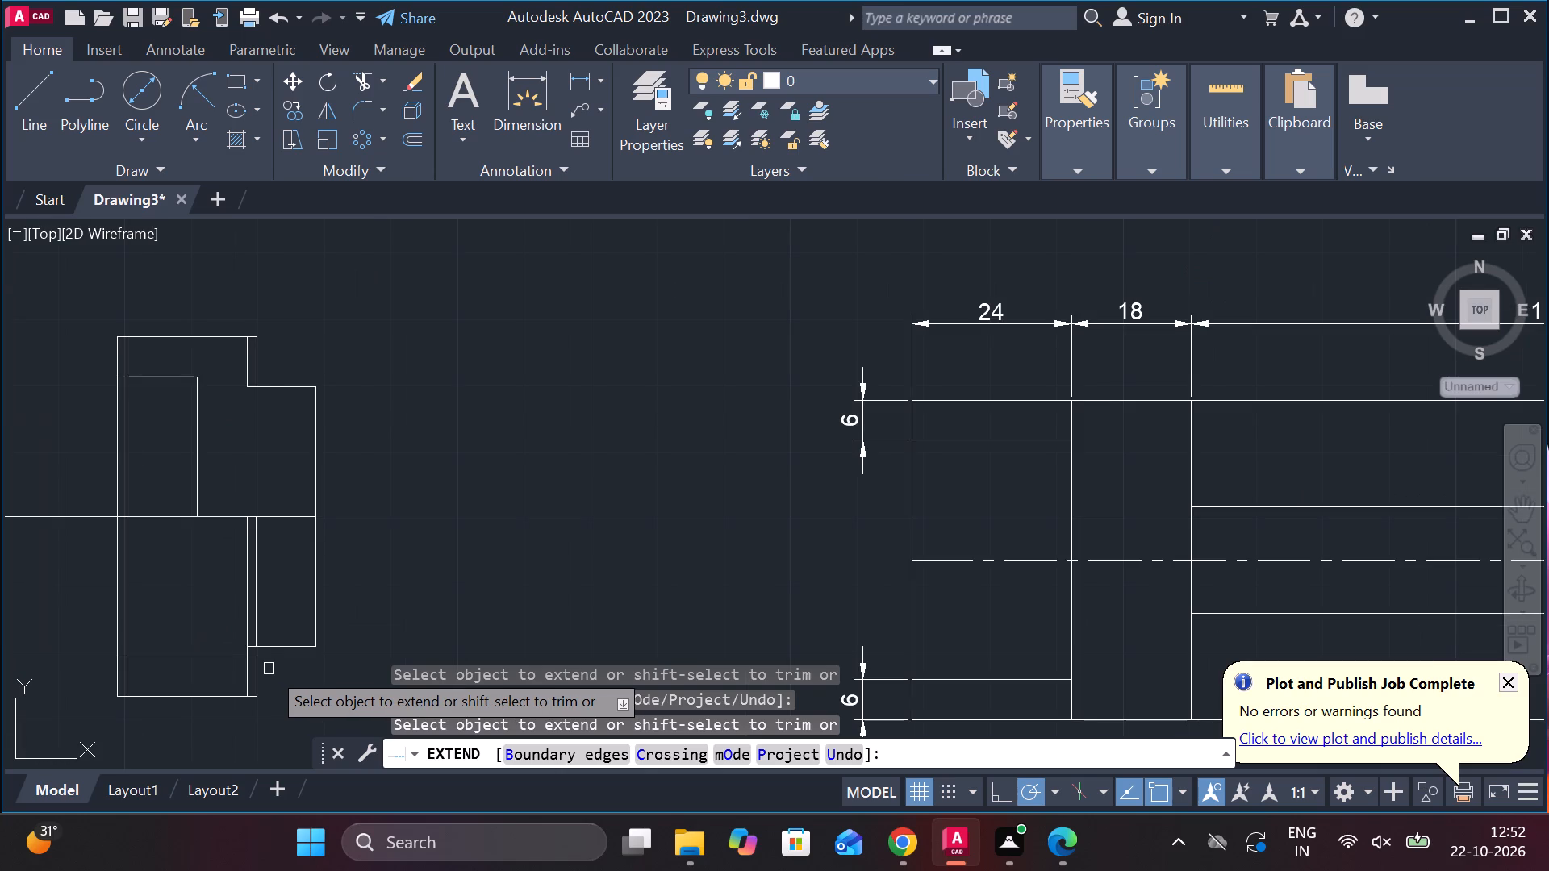
pyautogui.scroll(2, 269, 669)
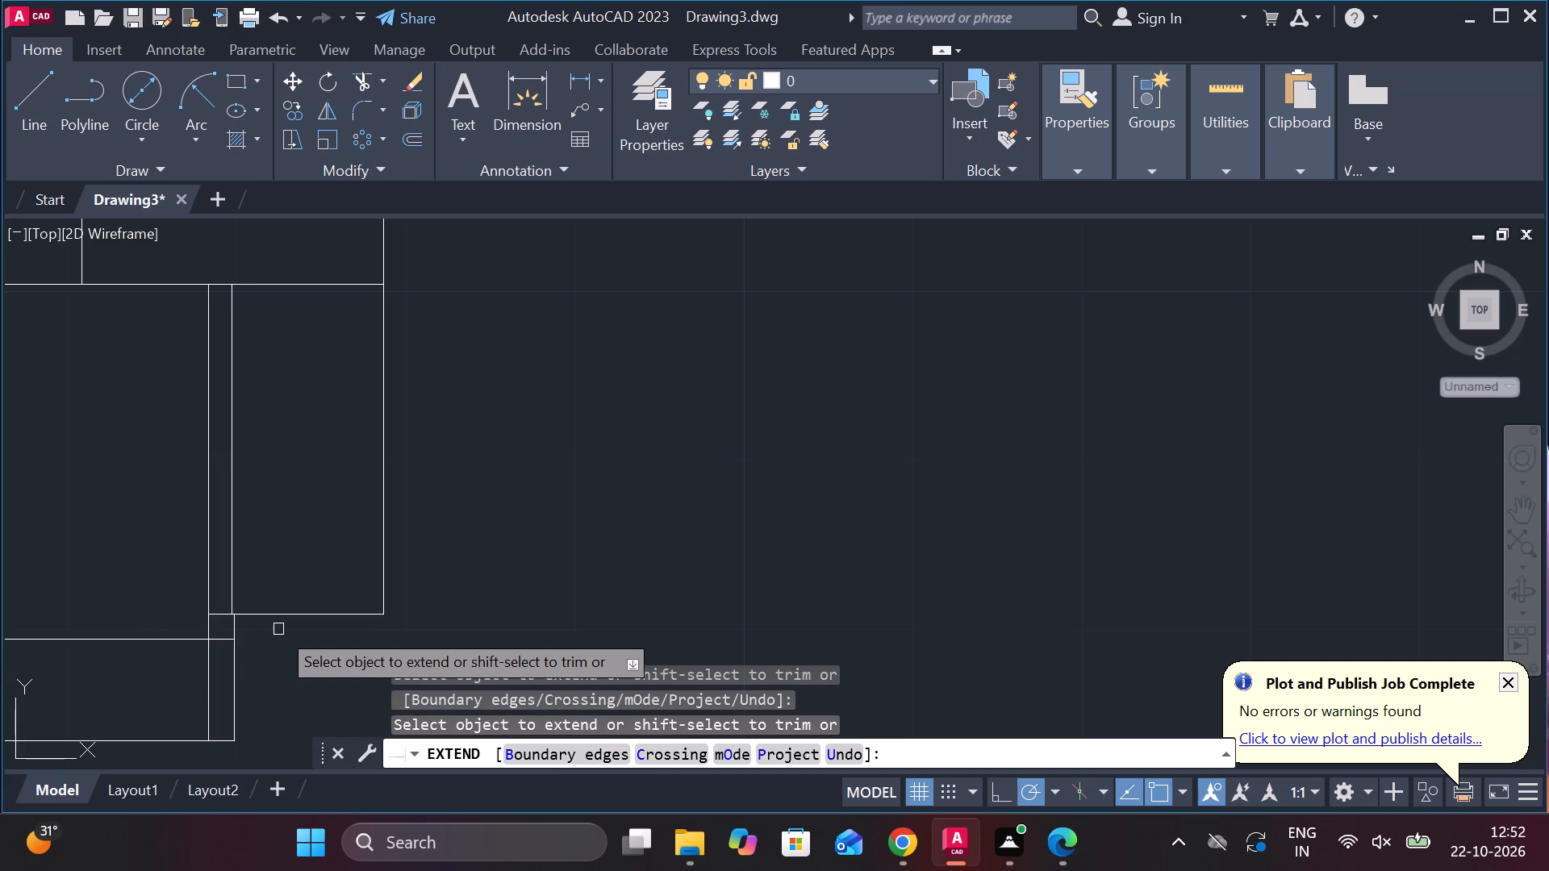
pyautogui.scroll(2, 268, 625)
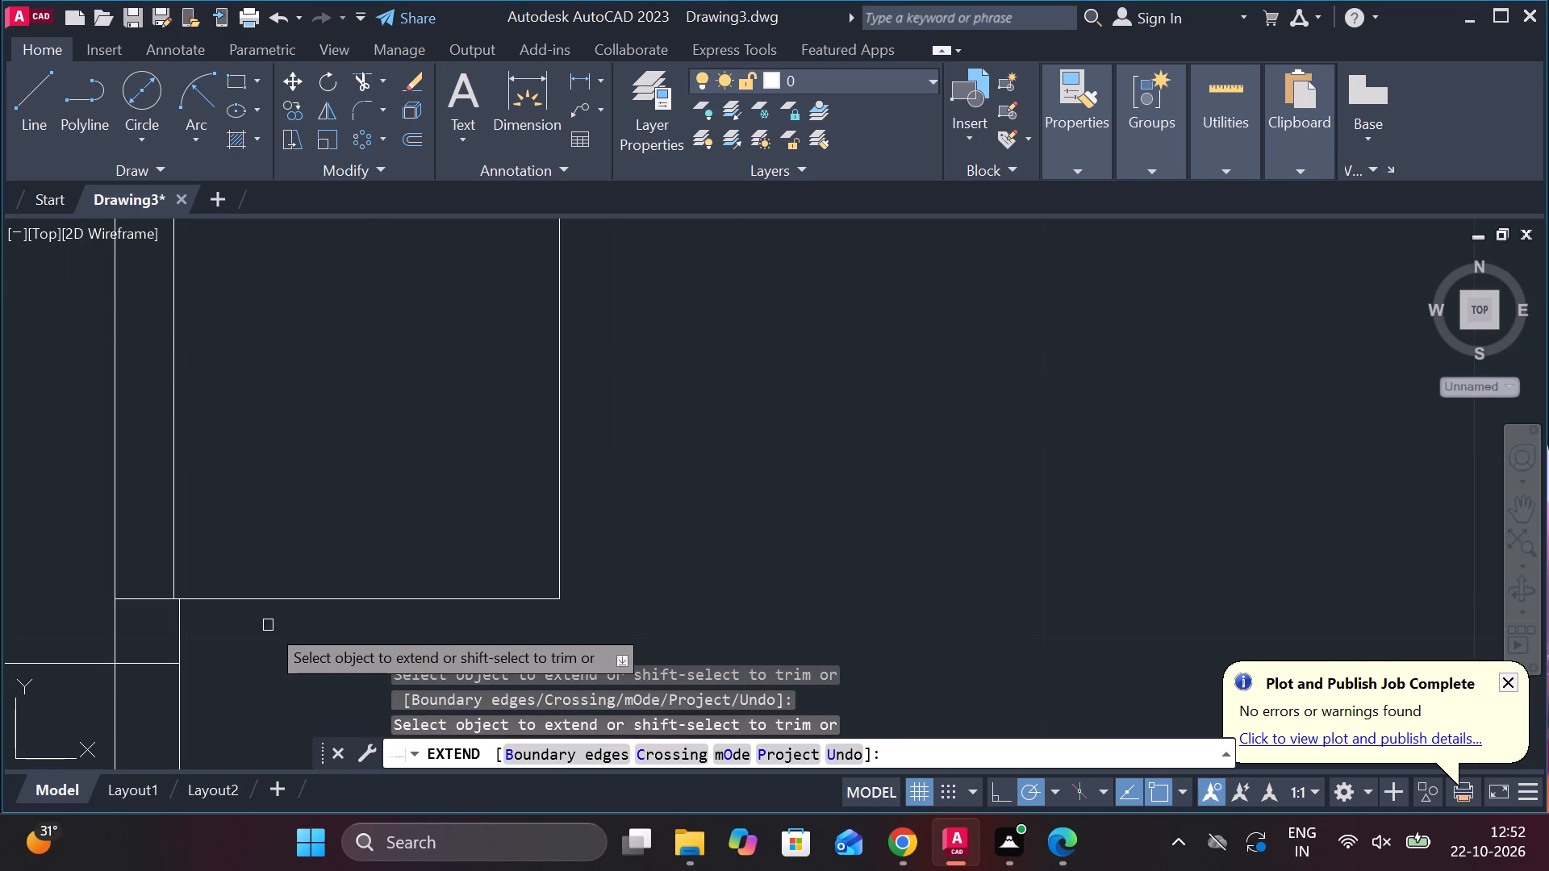
pyautogui.scroll(-2, 268, 625)
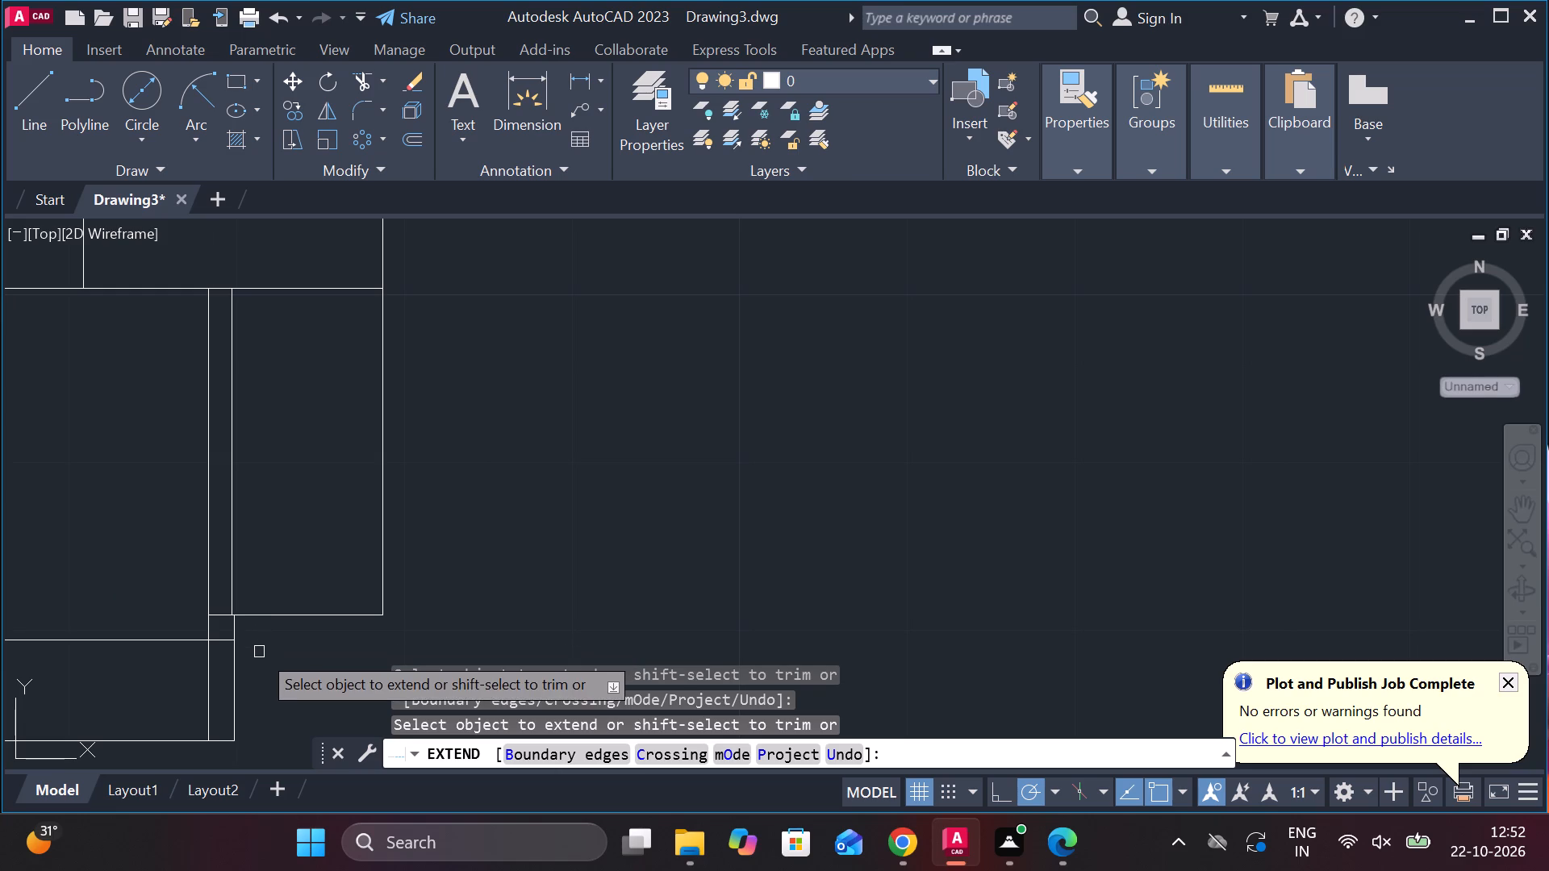
pyautogui.click(237, 677)
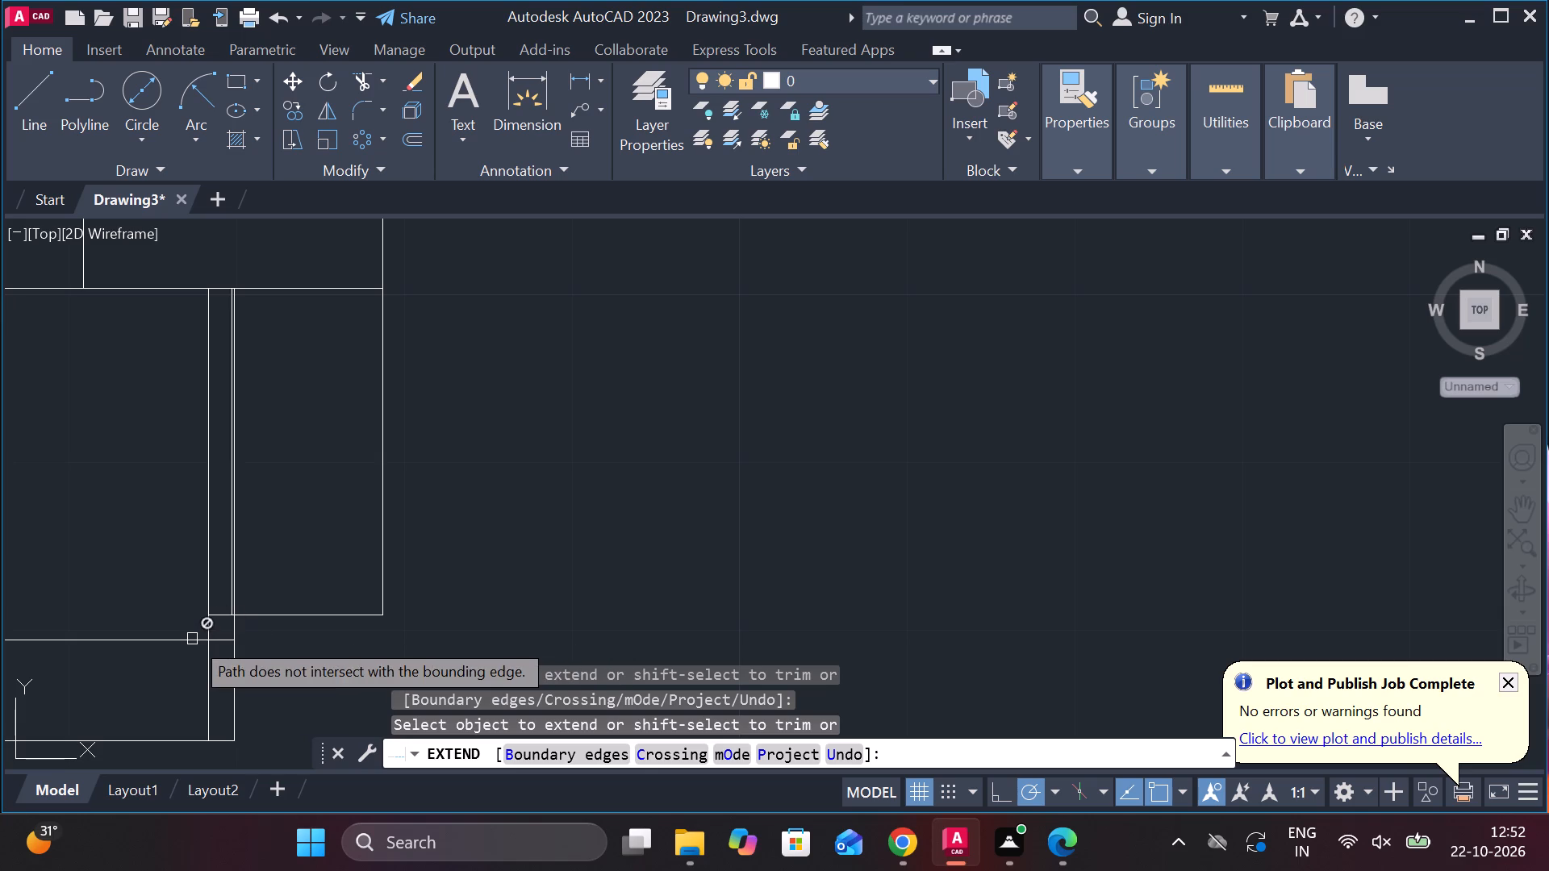
pyautogui.press('Escape')
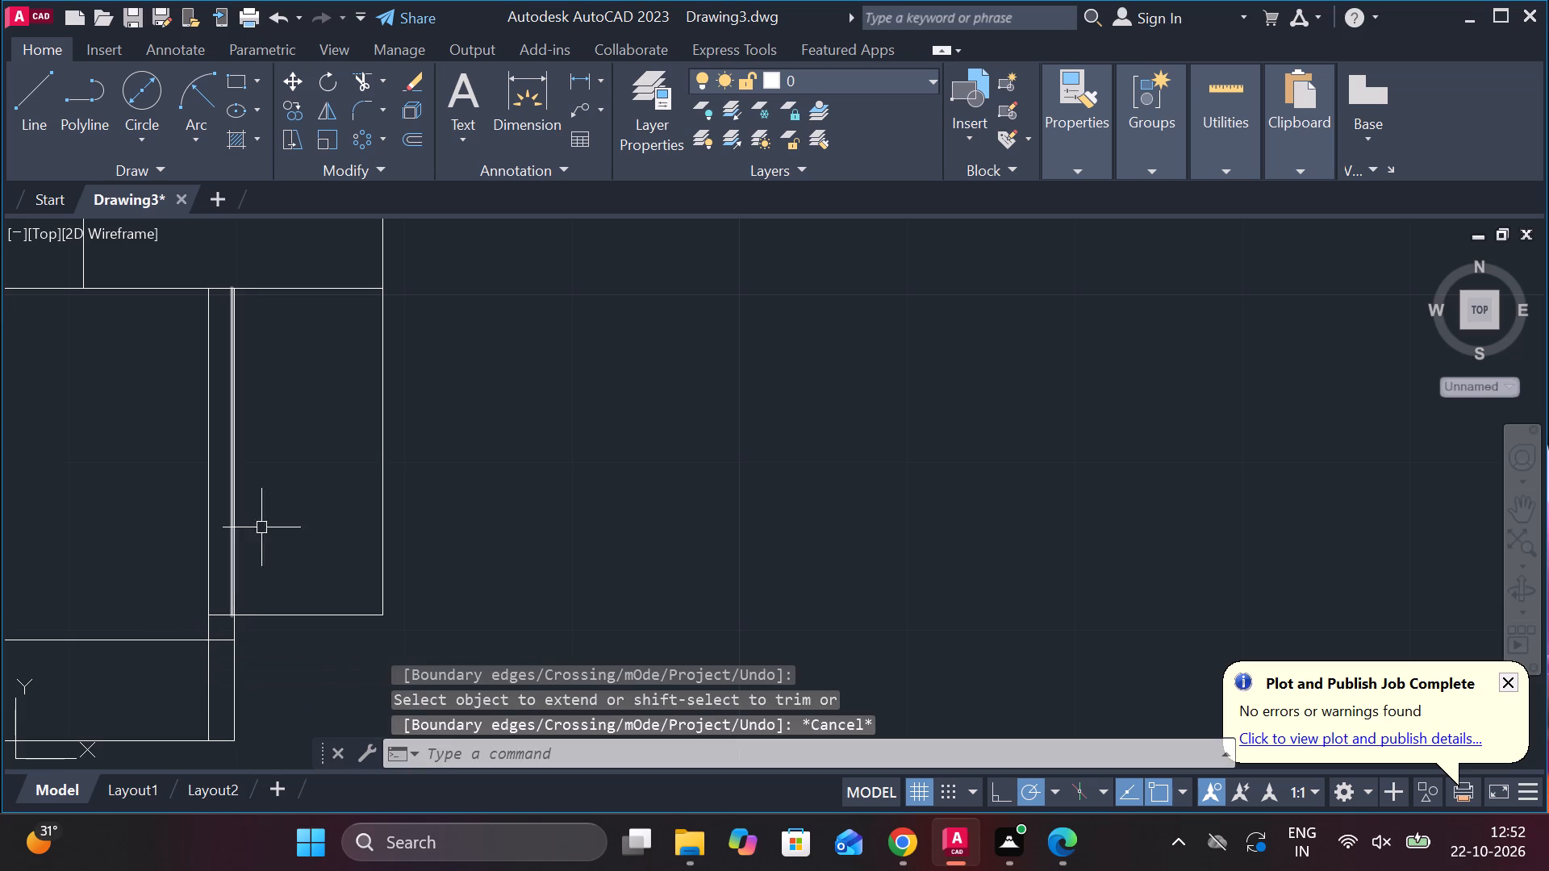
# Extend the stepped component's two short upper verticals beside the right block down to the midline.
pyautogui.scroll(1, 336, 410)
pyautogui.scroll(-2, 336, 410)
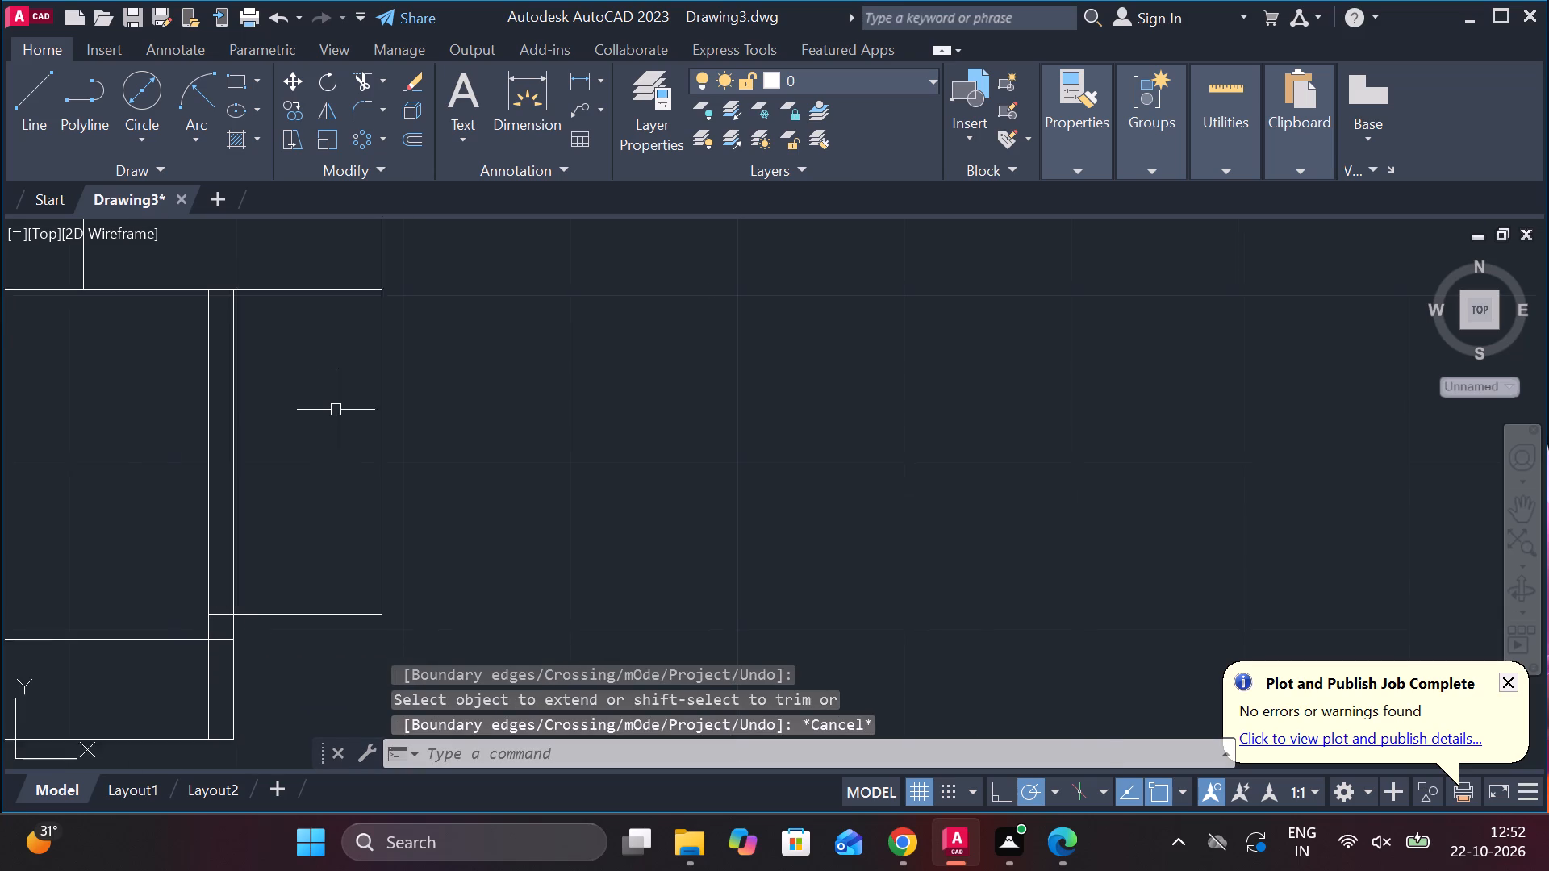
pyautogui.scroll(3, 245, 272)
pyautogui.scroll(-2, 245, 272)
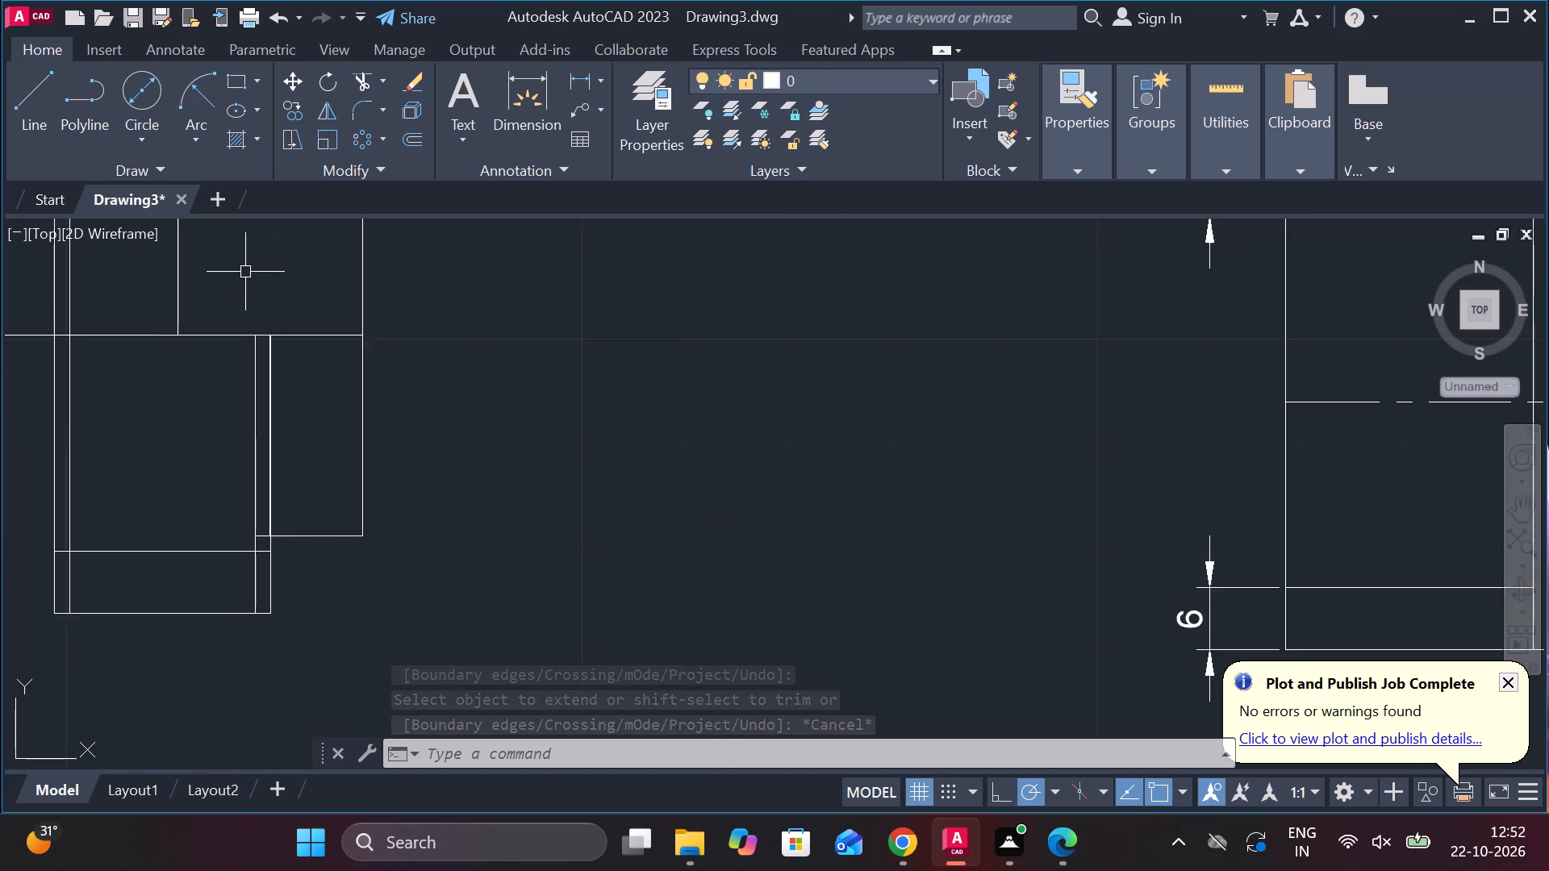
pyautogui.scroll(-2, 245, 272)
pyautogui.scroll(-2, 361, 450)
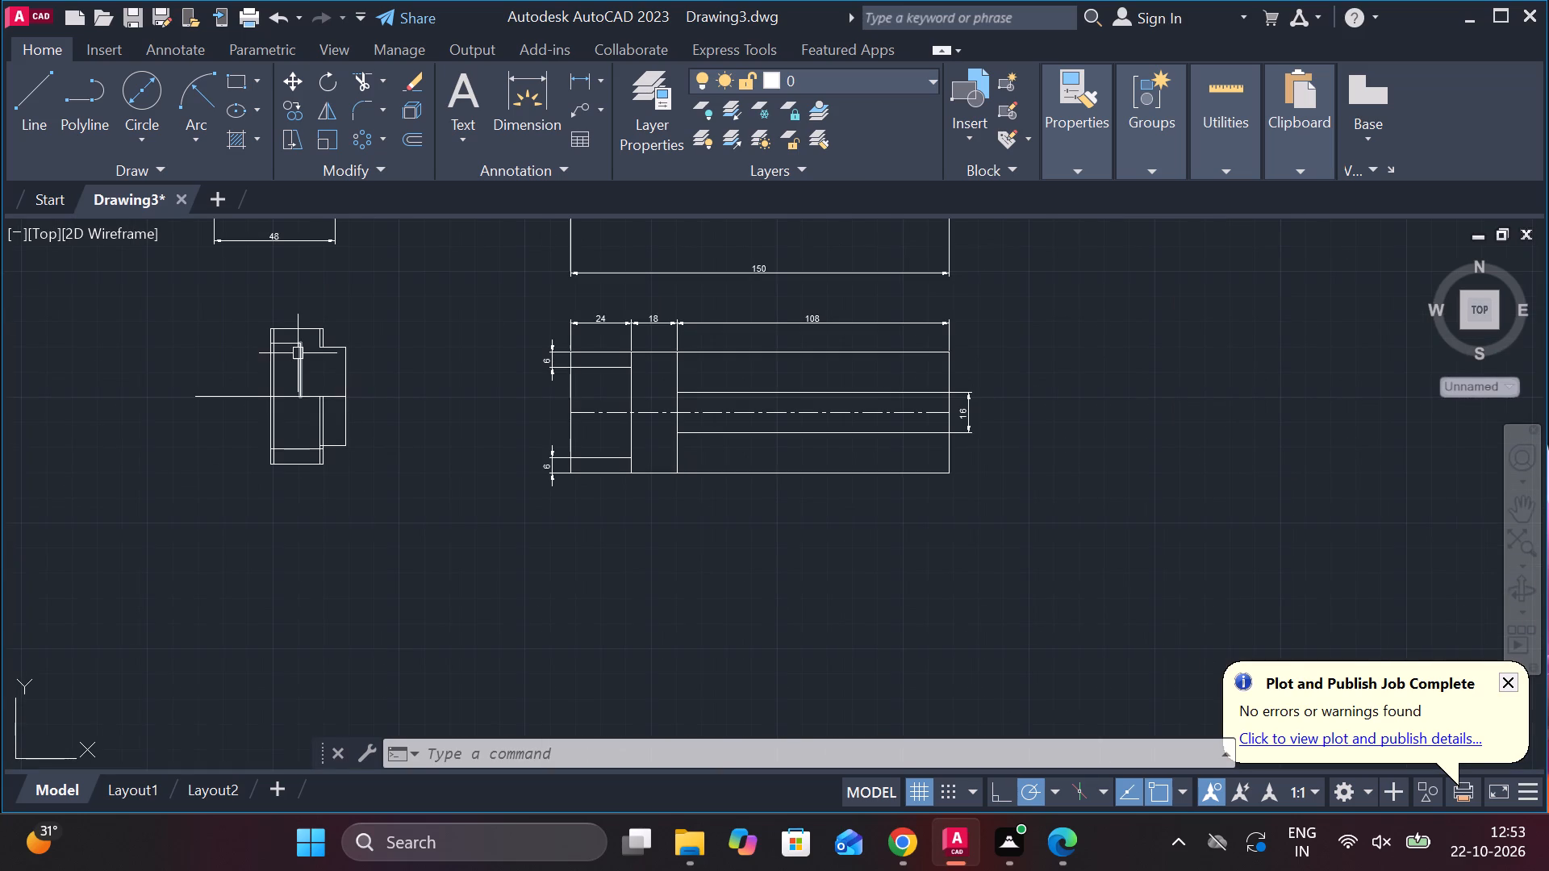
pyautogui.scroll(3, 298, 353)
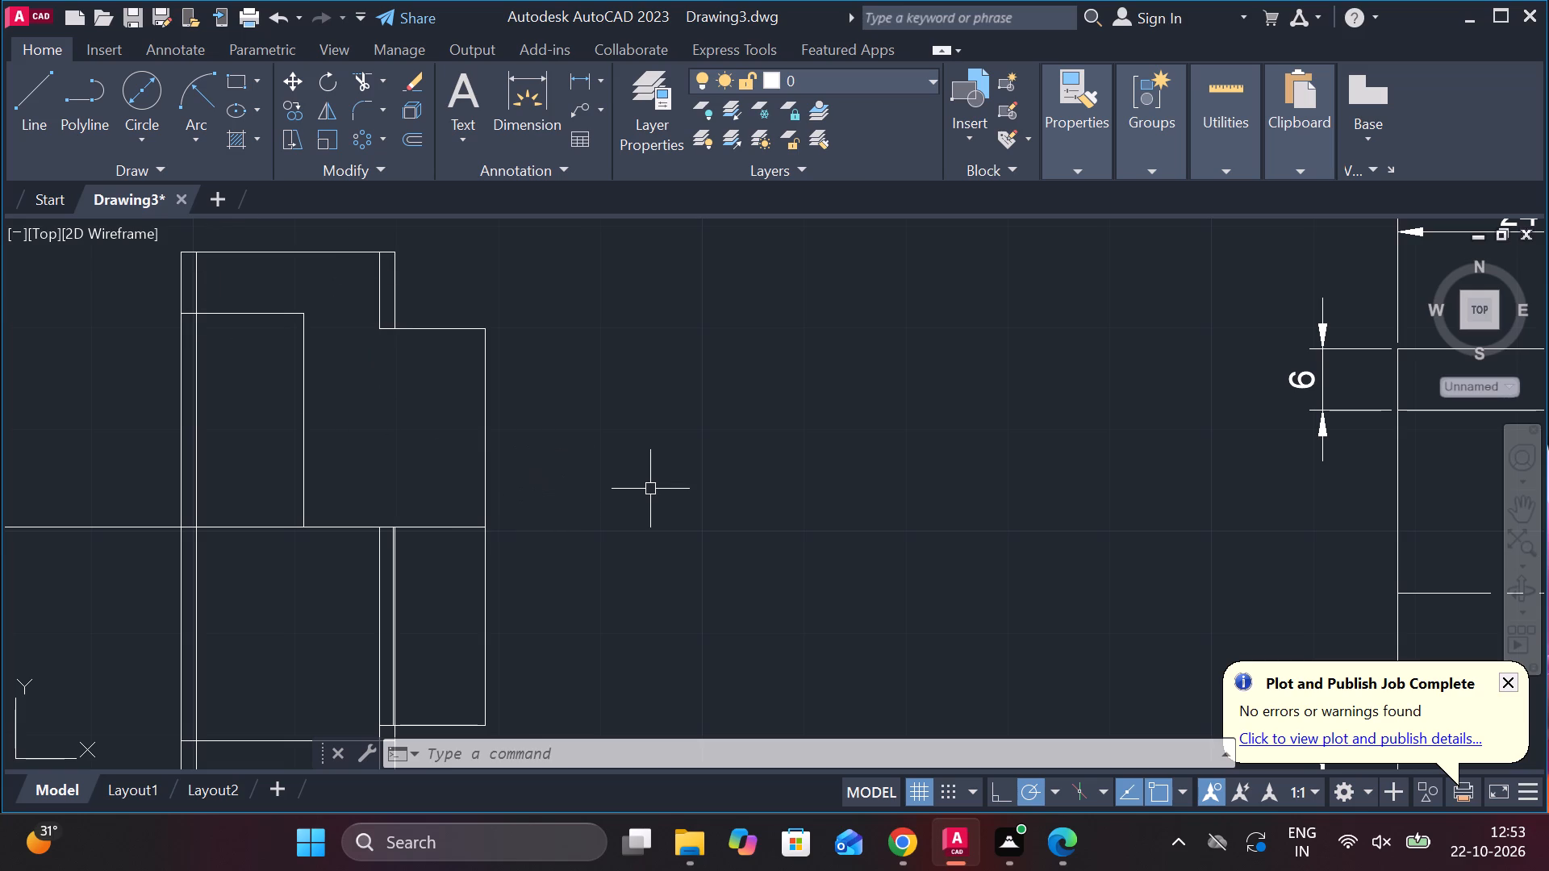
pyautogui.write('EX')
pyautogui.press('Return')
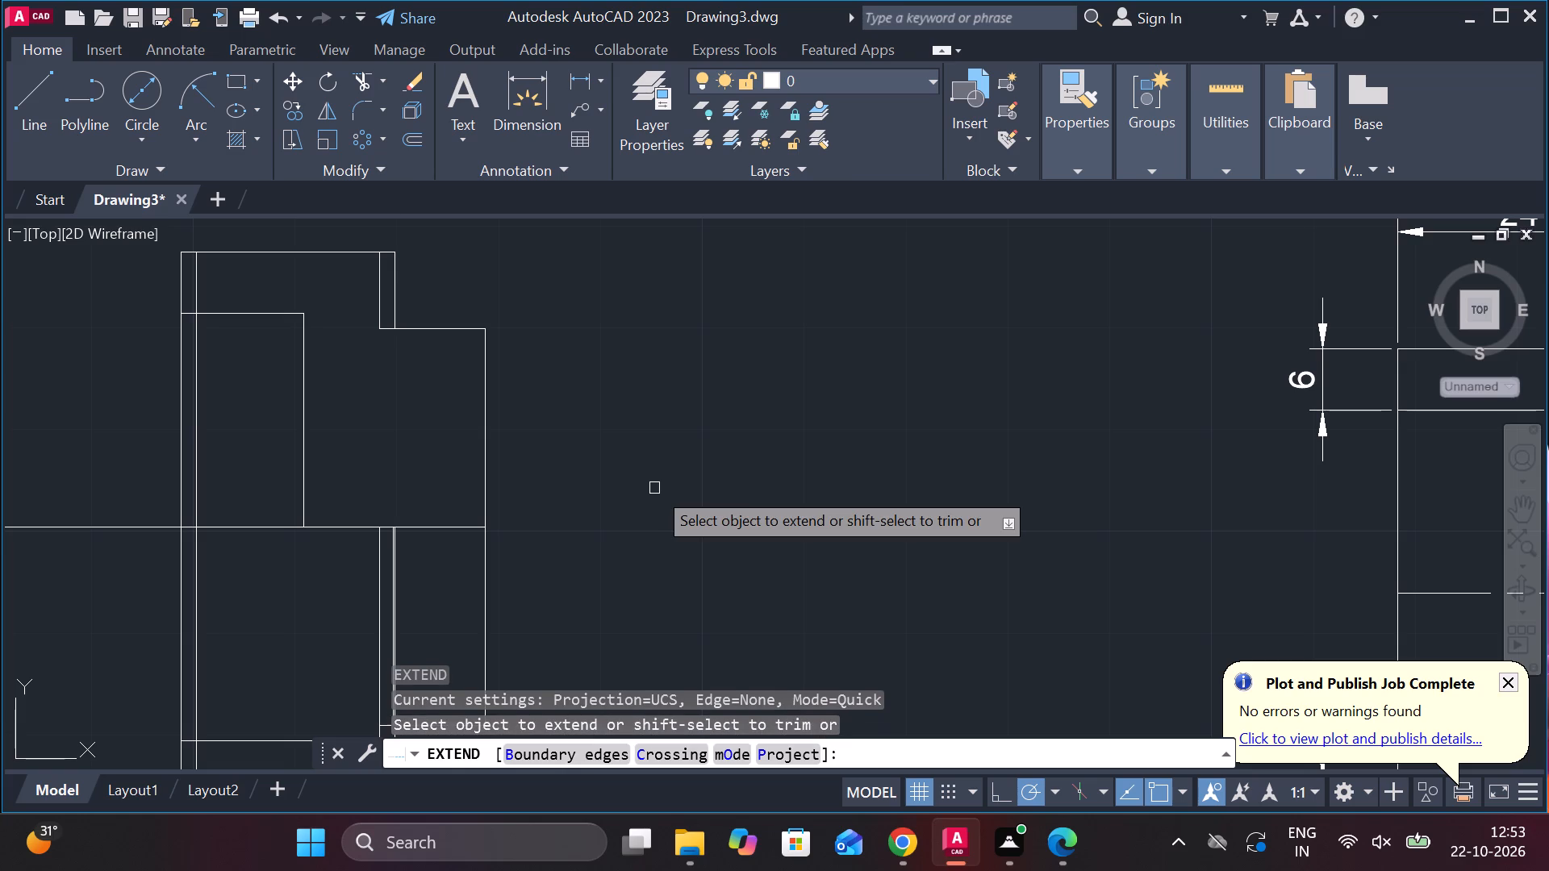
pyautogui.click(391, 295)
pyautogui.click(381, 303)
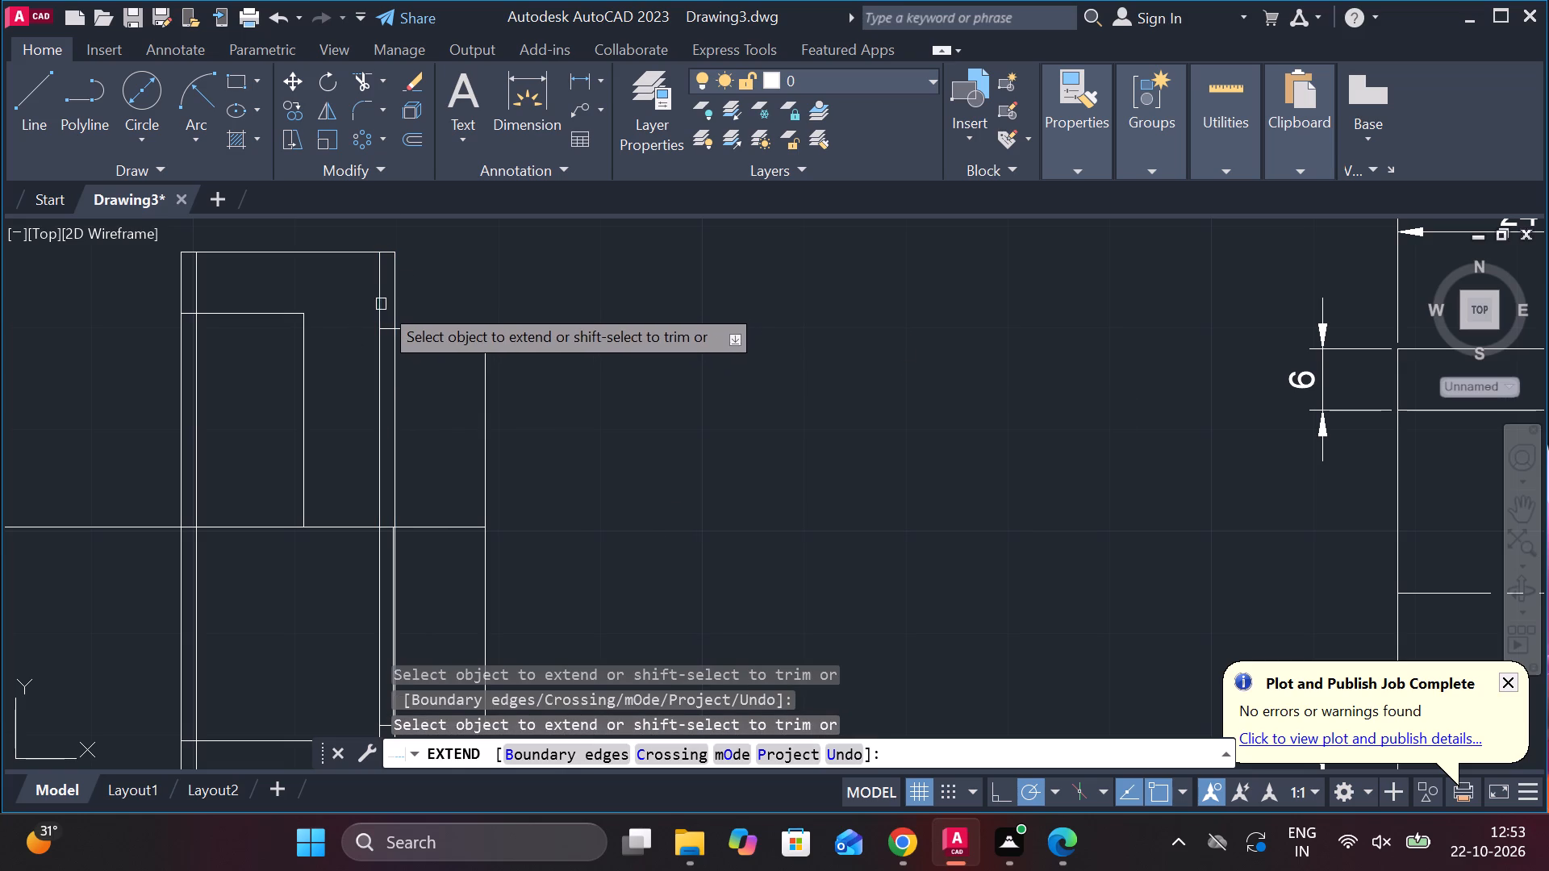
# Trim away the stray duplicate vertical just inside the lower block's outer right edge, below the midline.
pyautogui.scroll(2, 413, 489)
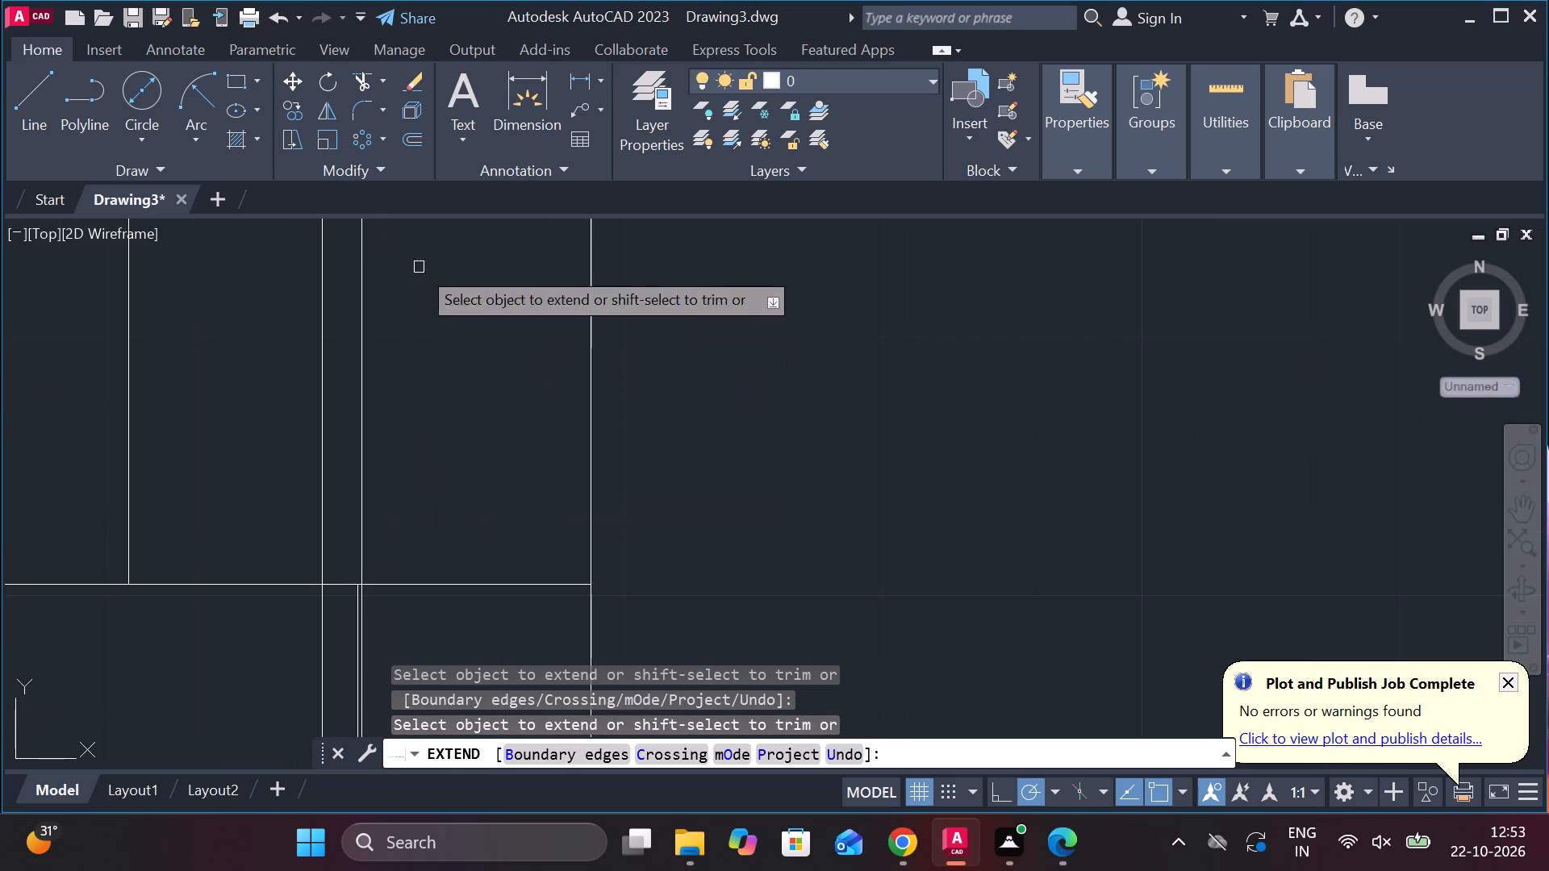
pyautogui.click(361, 85)
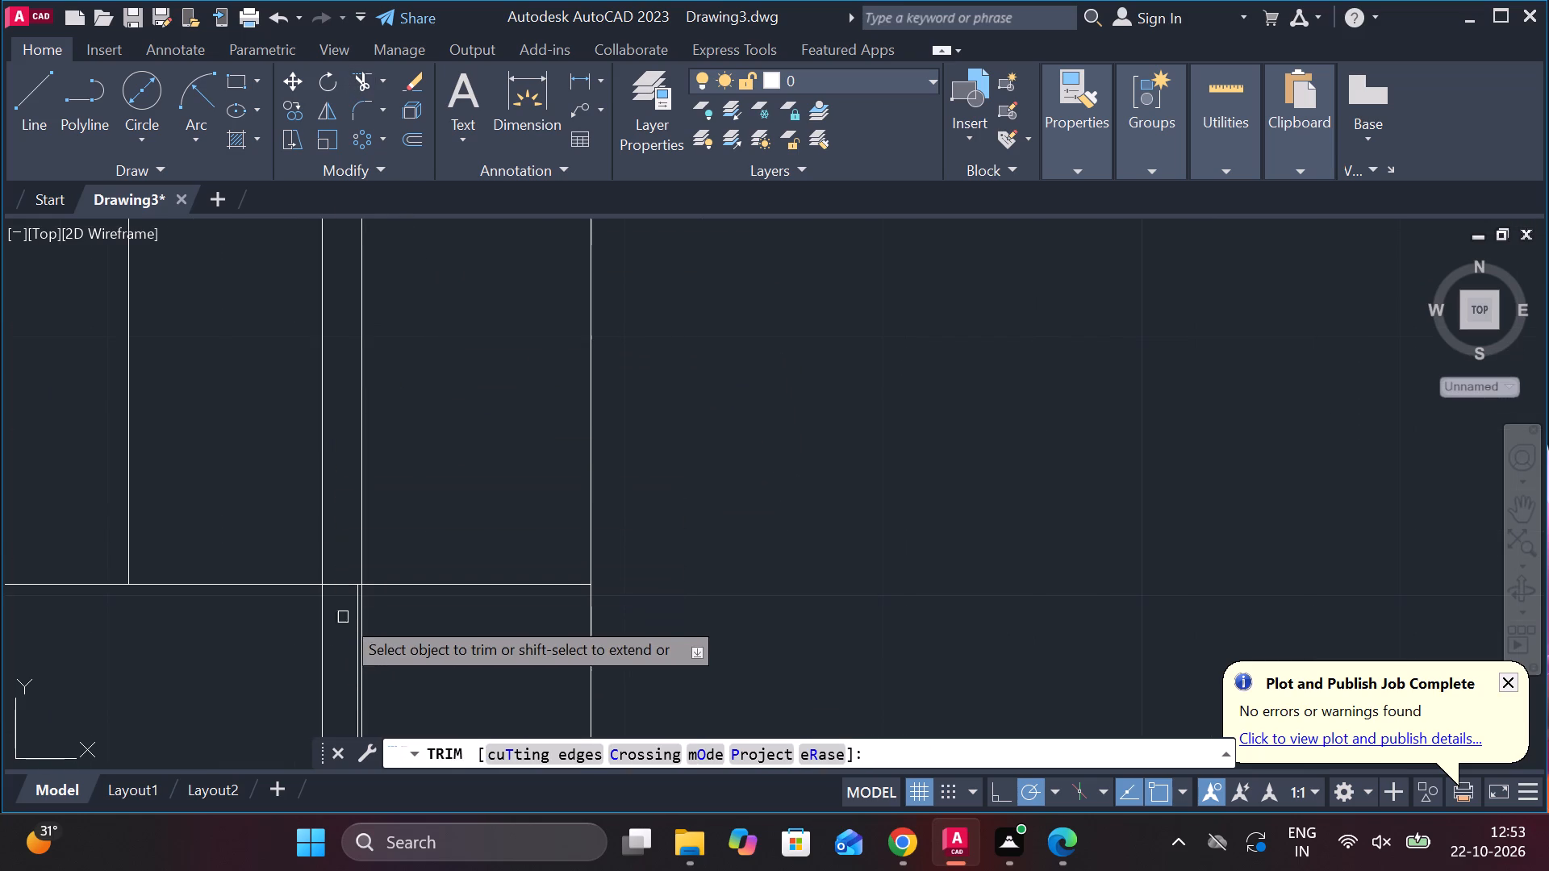
pyautogui.click(353, 613)
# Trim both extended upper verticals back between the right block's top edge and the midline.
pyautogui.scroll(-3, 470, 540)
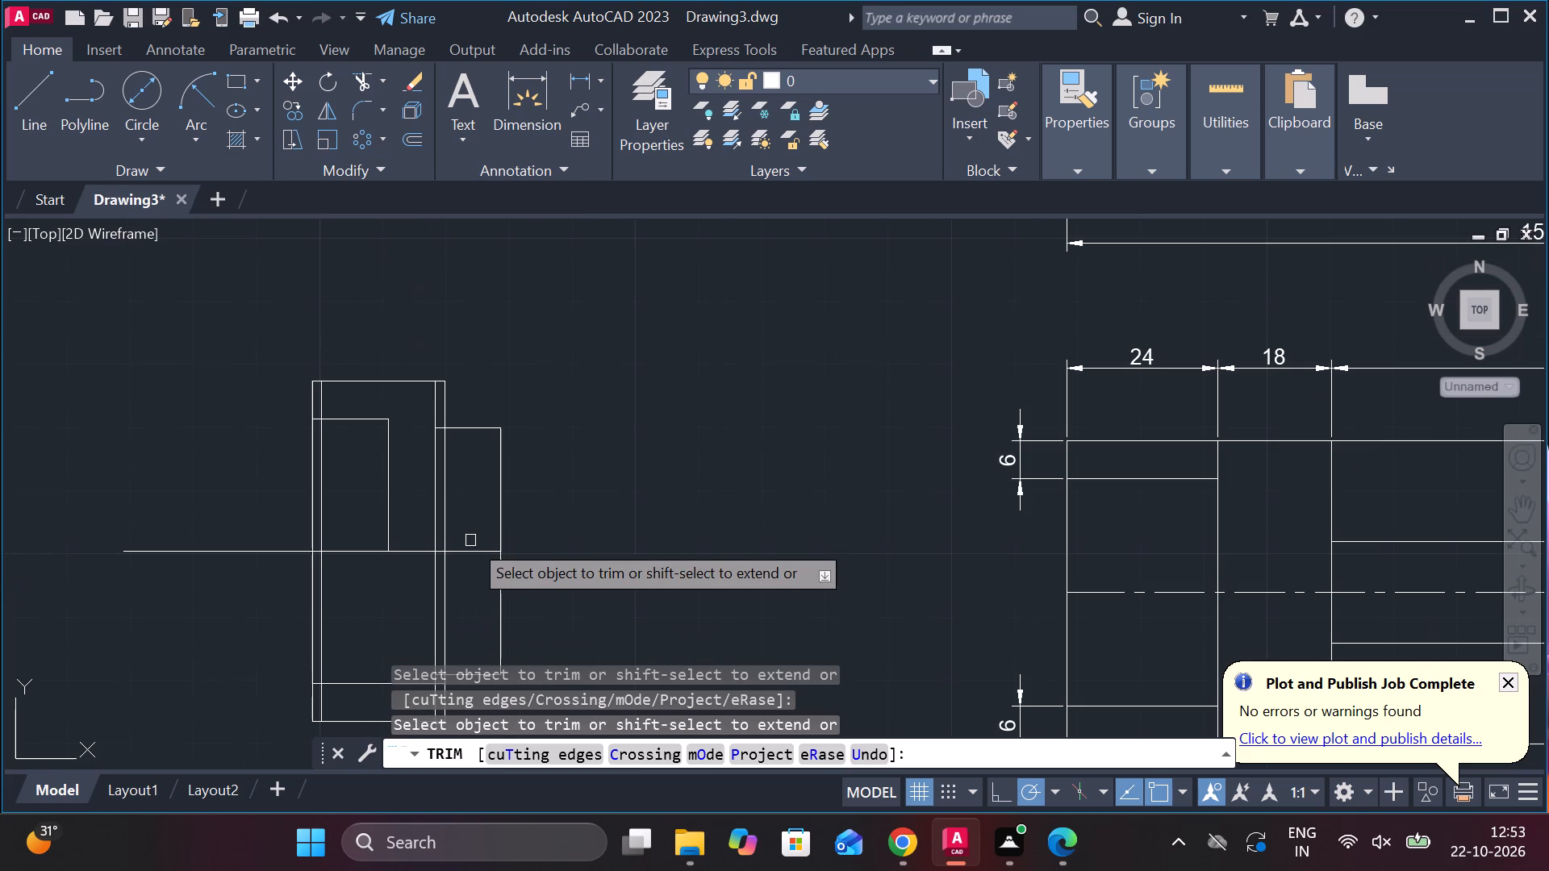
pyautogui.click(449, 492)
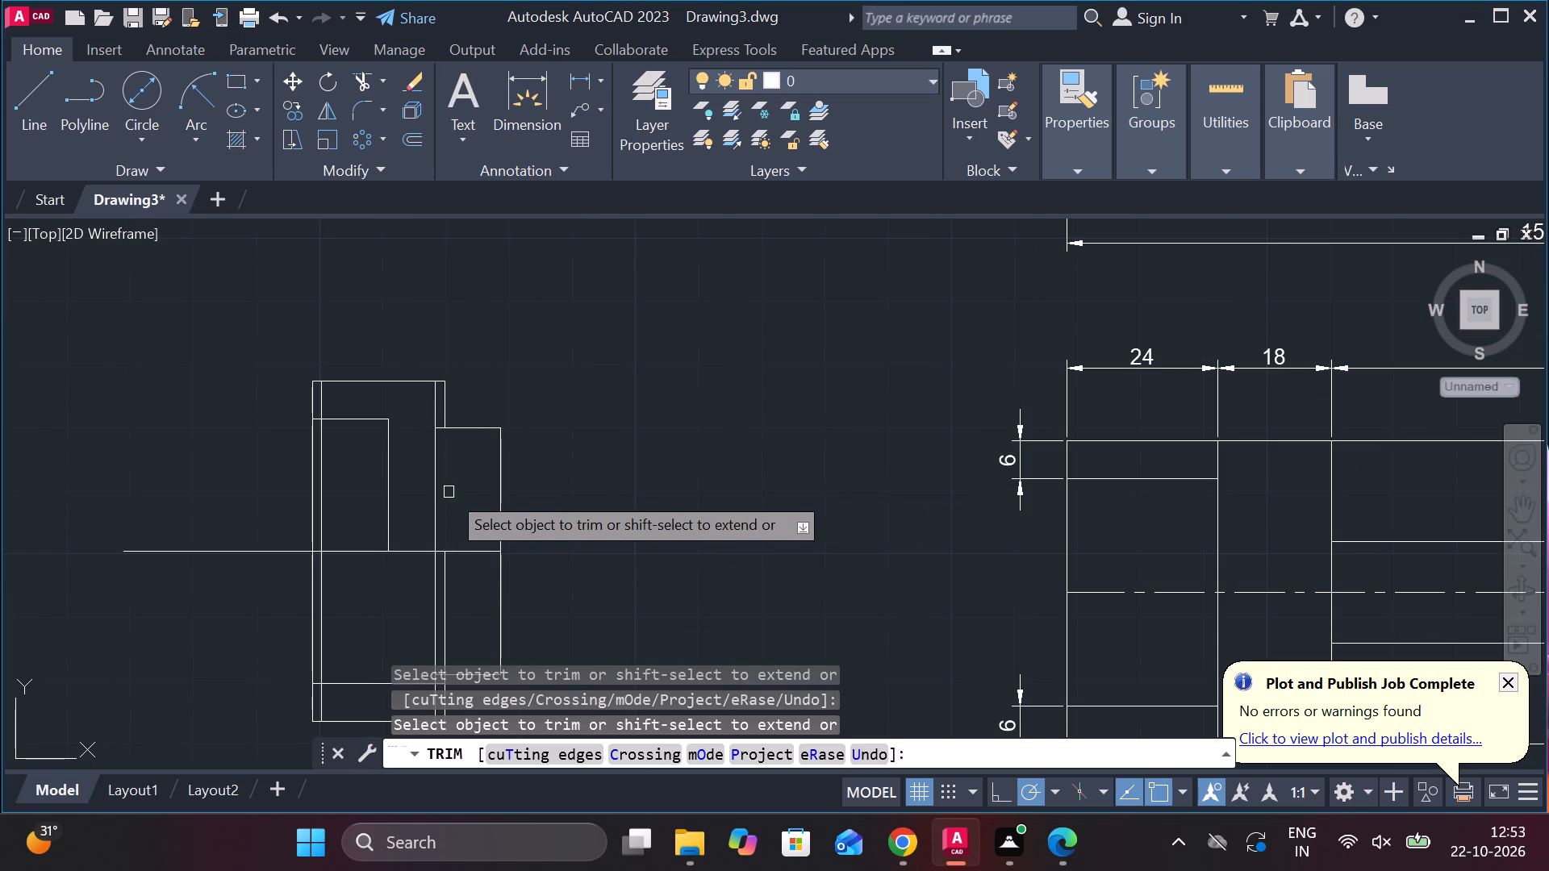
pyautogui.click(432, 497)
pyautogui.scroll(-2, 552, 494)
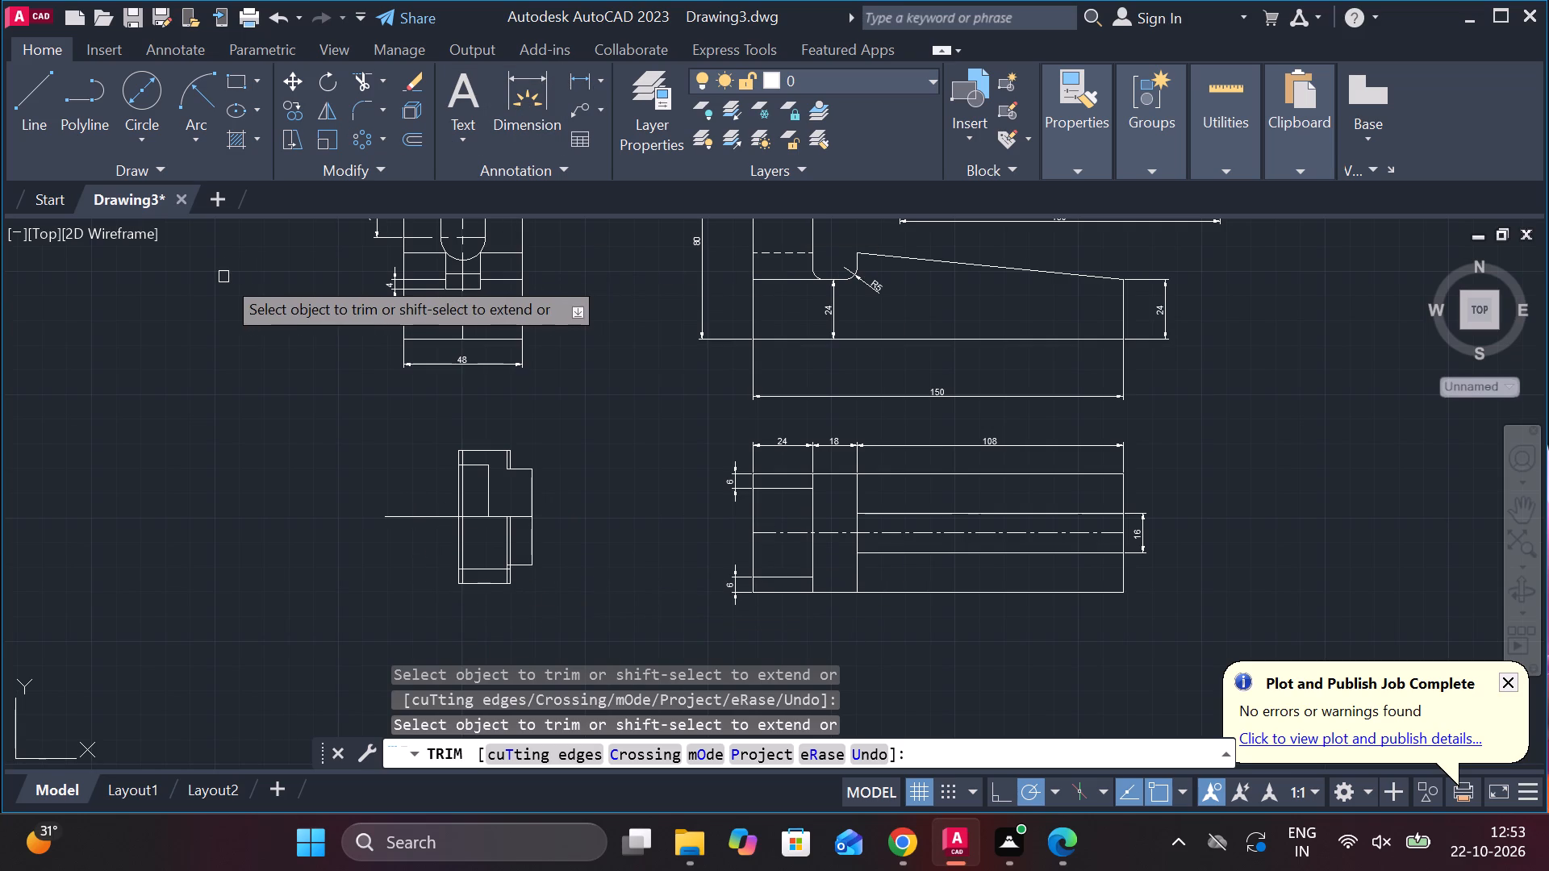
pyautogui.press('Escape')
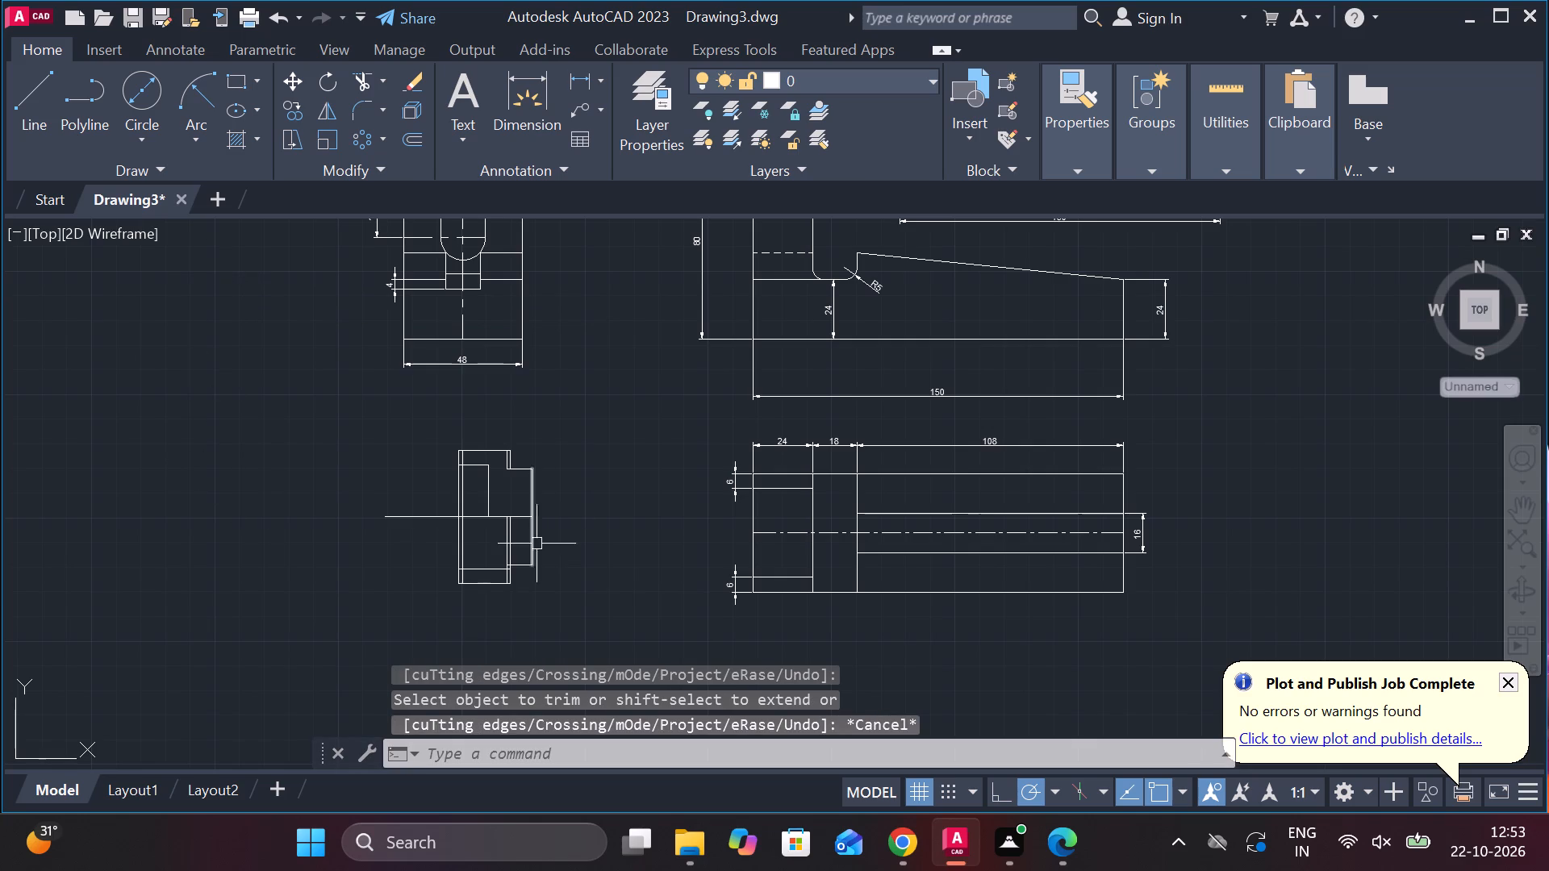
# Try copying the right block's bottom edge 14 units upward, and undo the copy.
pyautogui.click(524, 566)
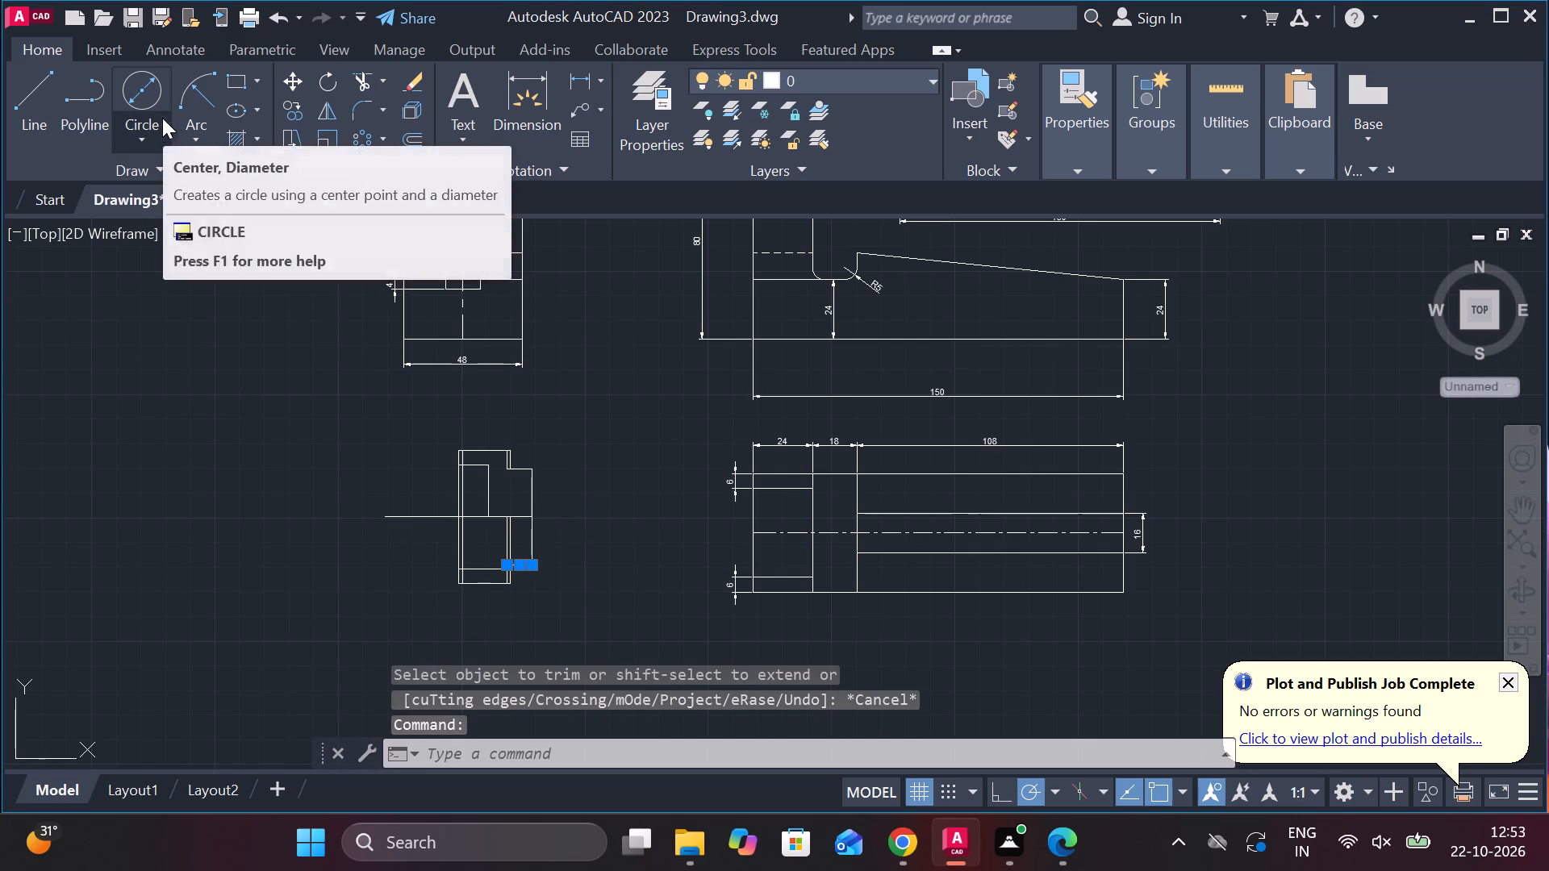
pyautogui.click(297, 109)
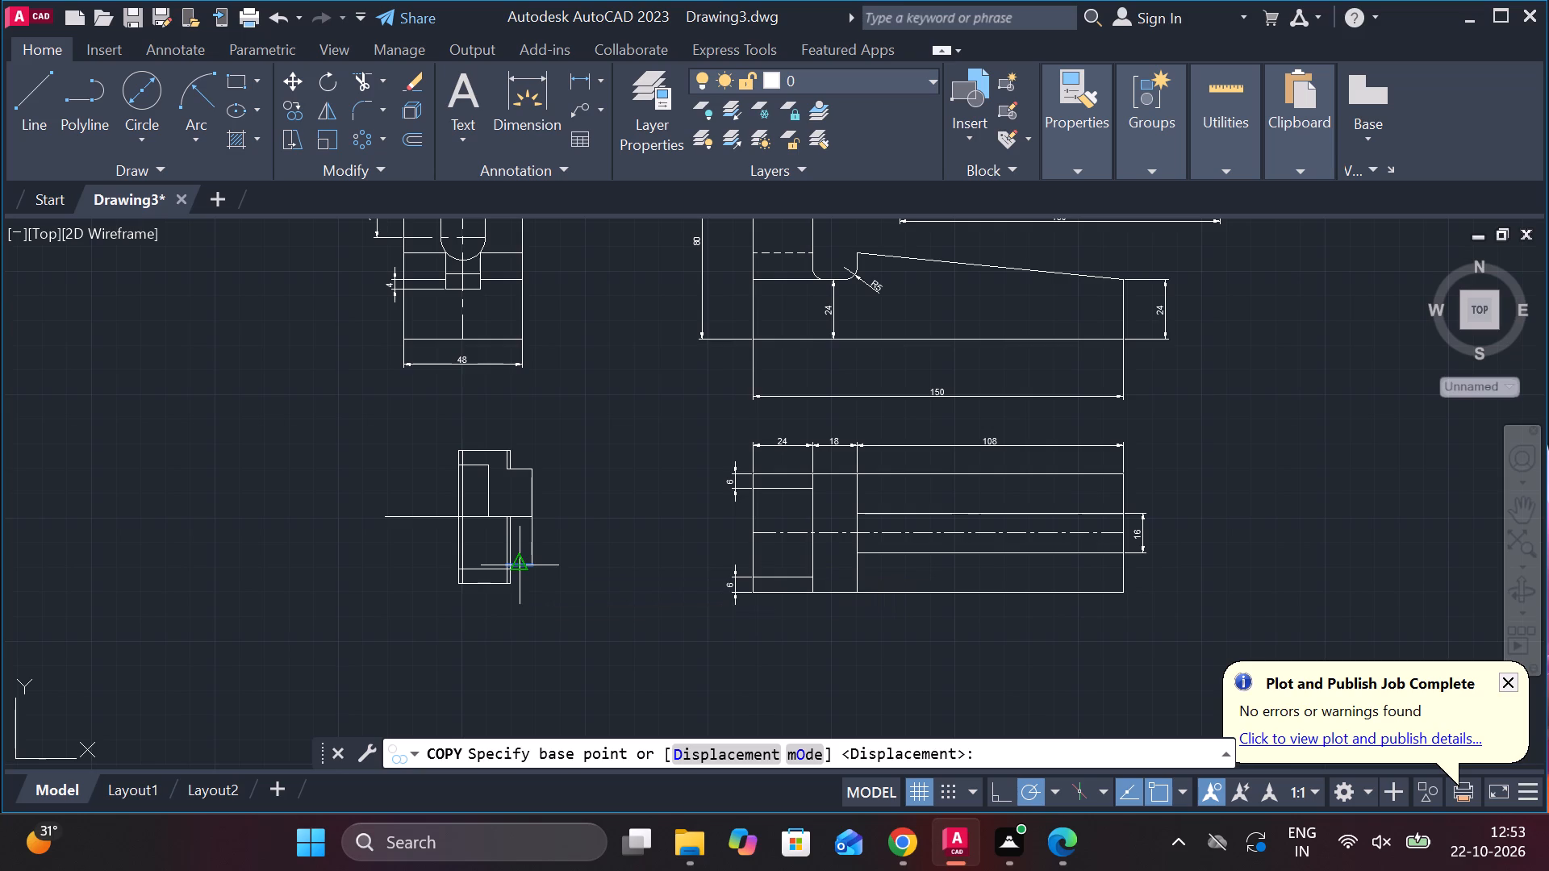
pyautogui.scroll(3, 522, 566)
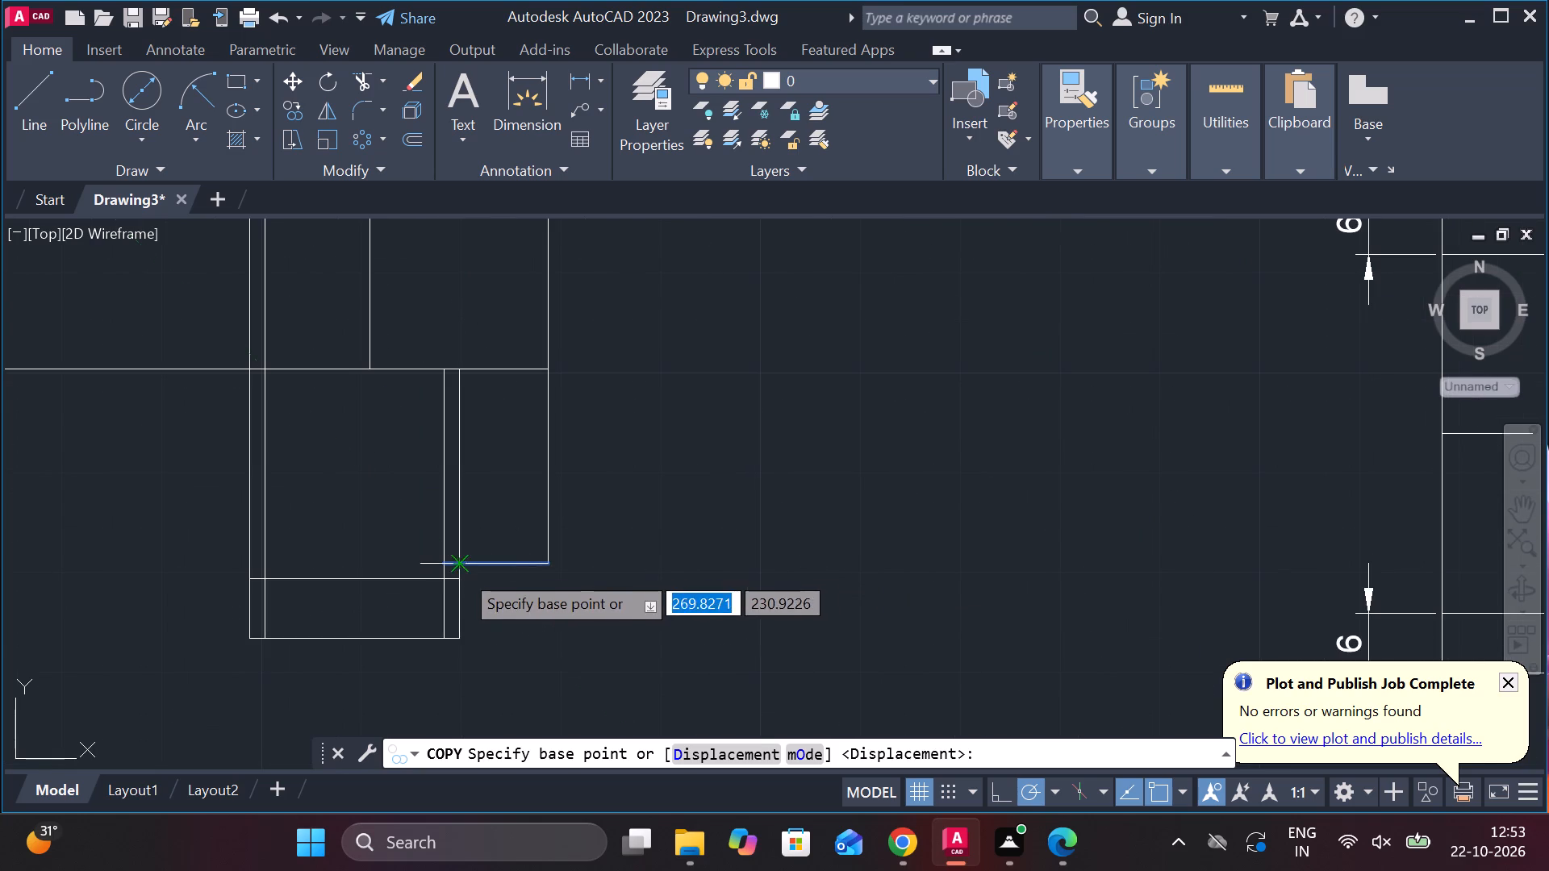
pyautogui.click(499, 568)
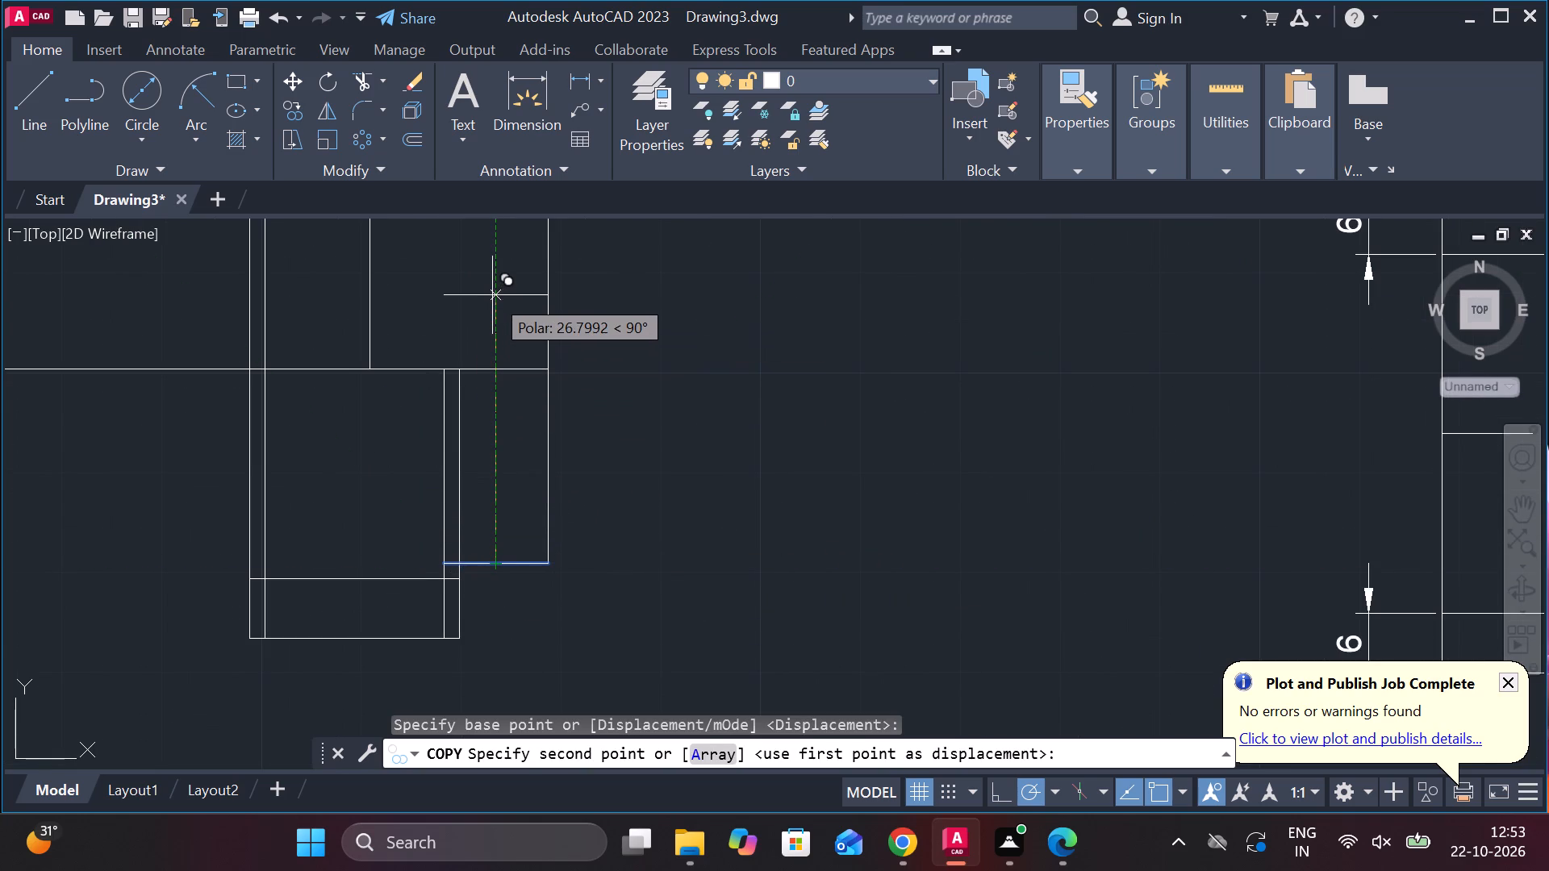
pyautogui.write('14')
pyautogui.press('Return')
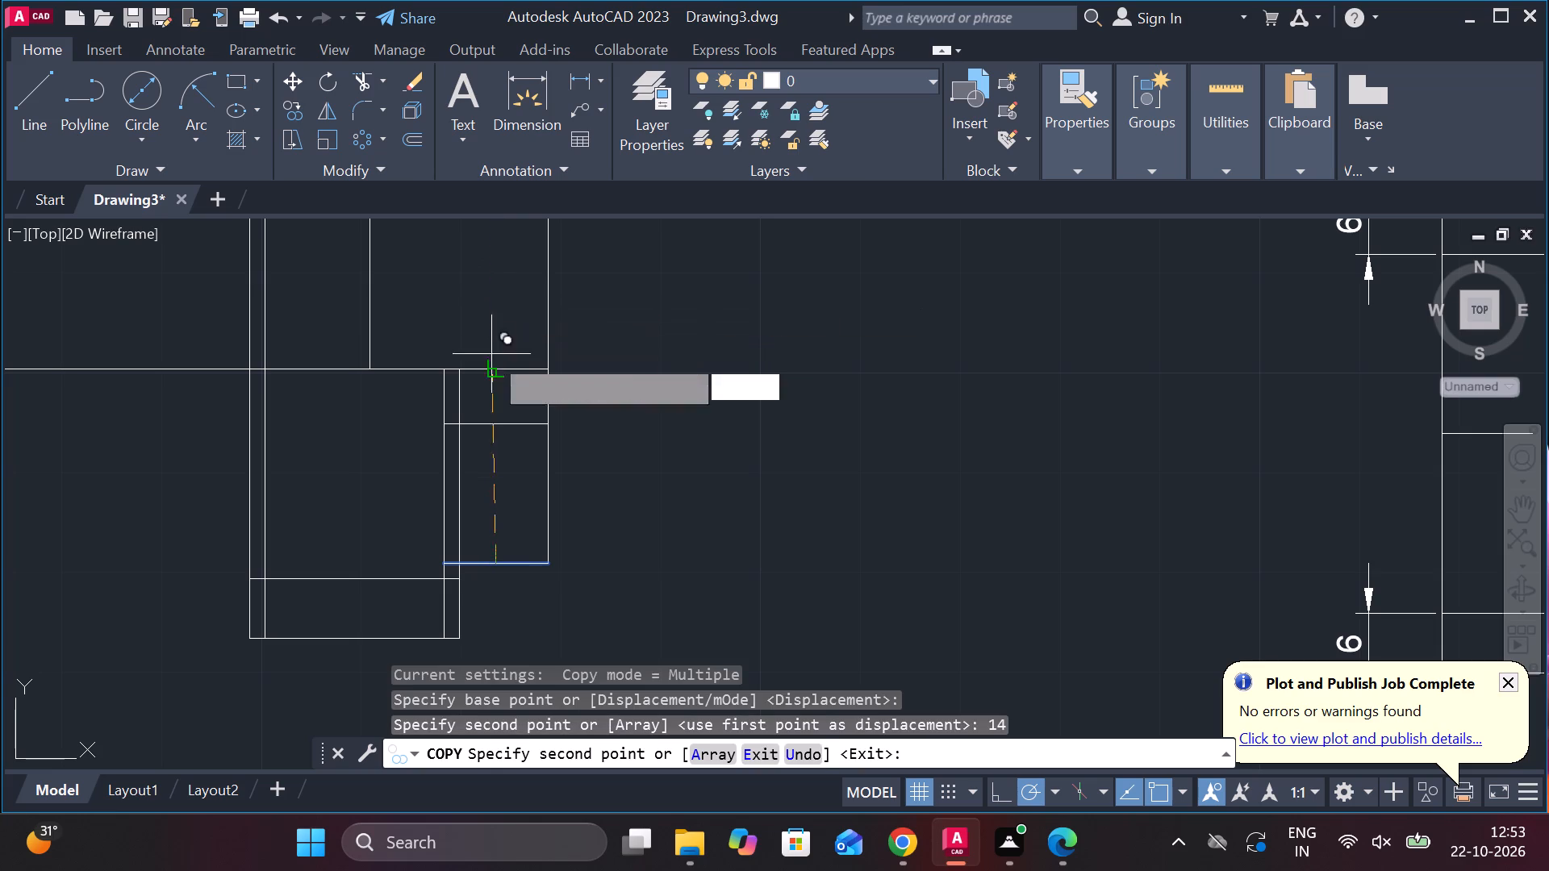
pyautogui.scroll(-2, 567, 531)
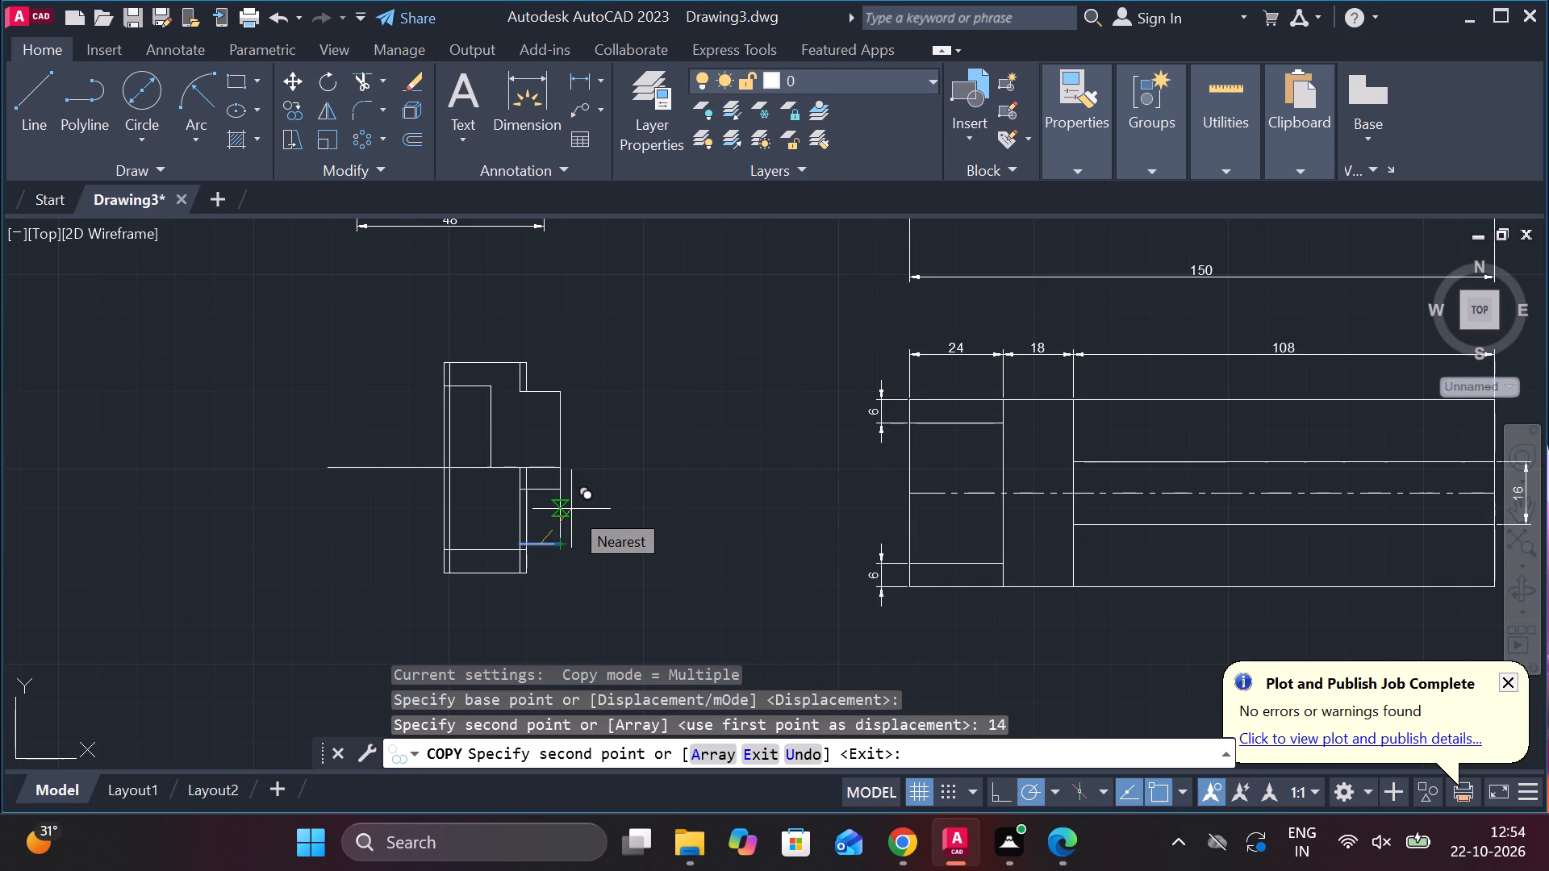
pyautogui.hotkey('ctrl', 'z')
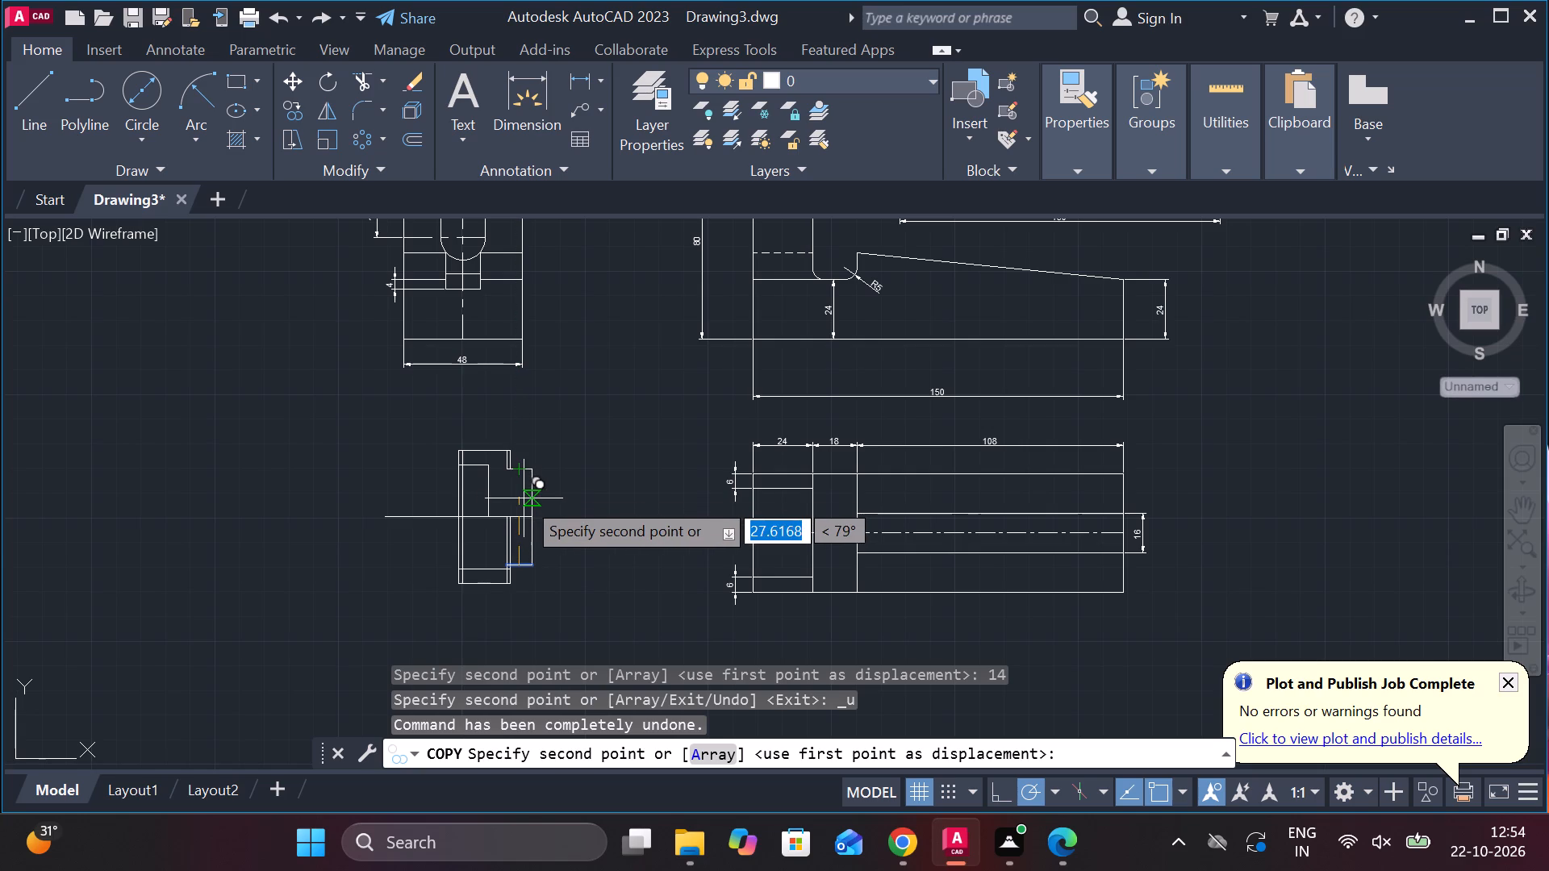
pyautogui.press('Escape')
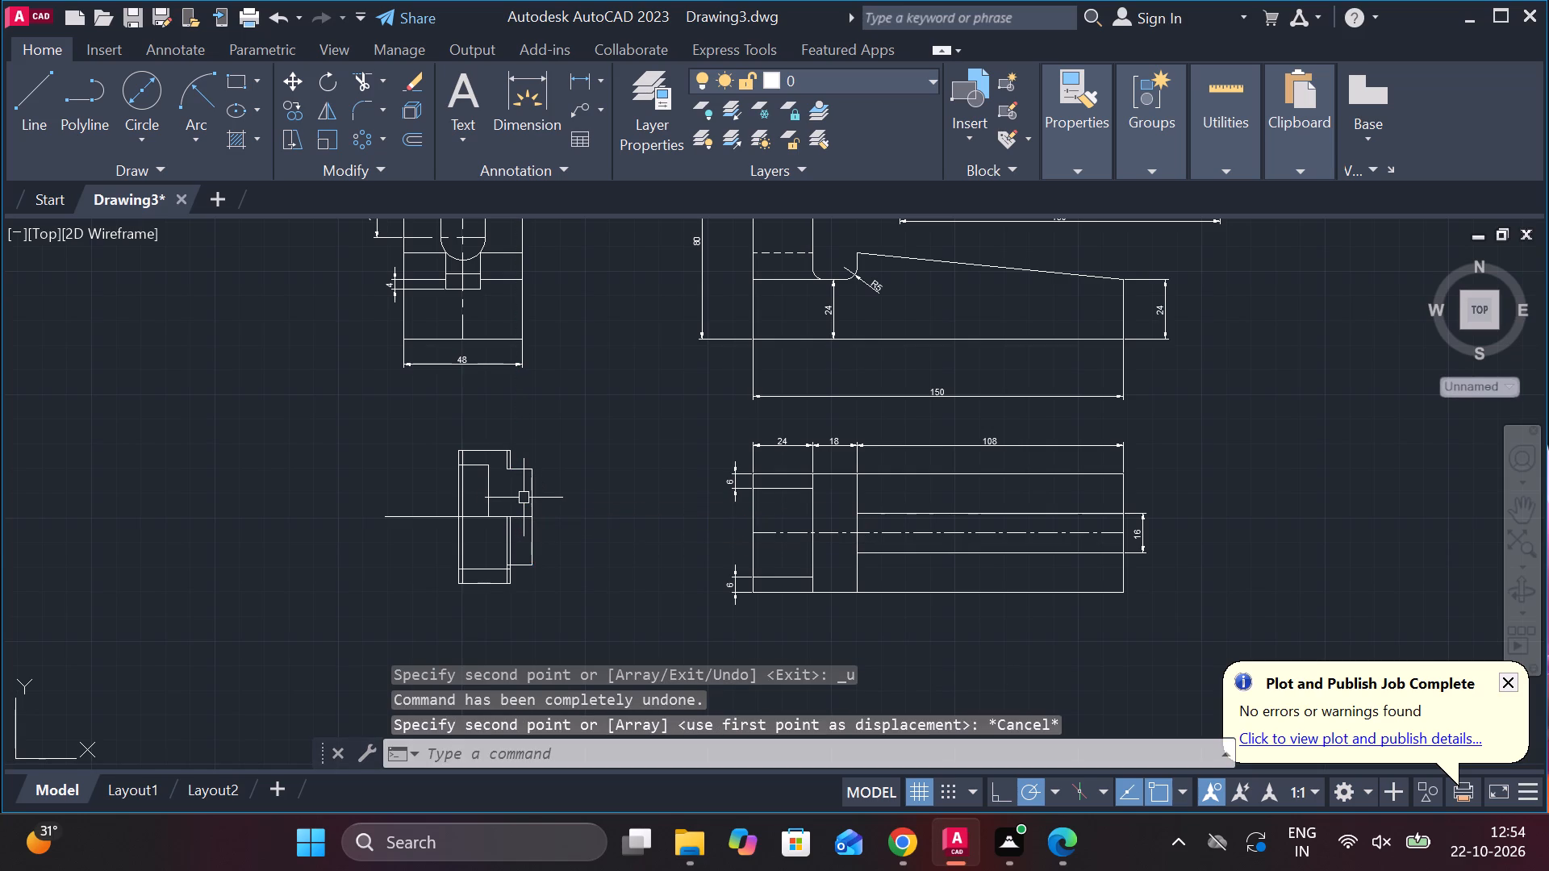
# Copy the stepped component's horizontal midline 7 units upward and 7 units downward.
pyautogui.click(518, 517)
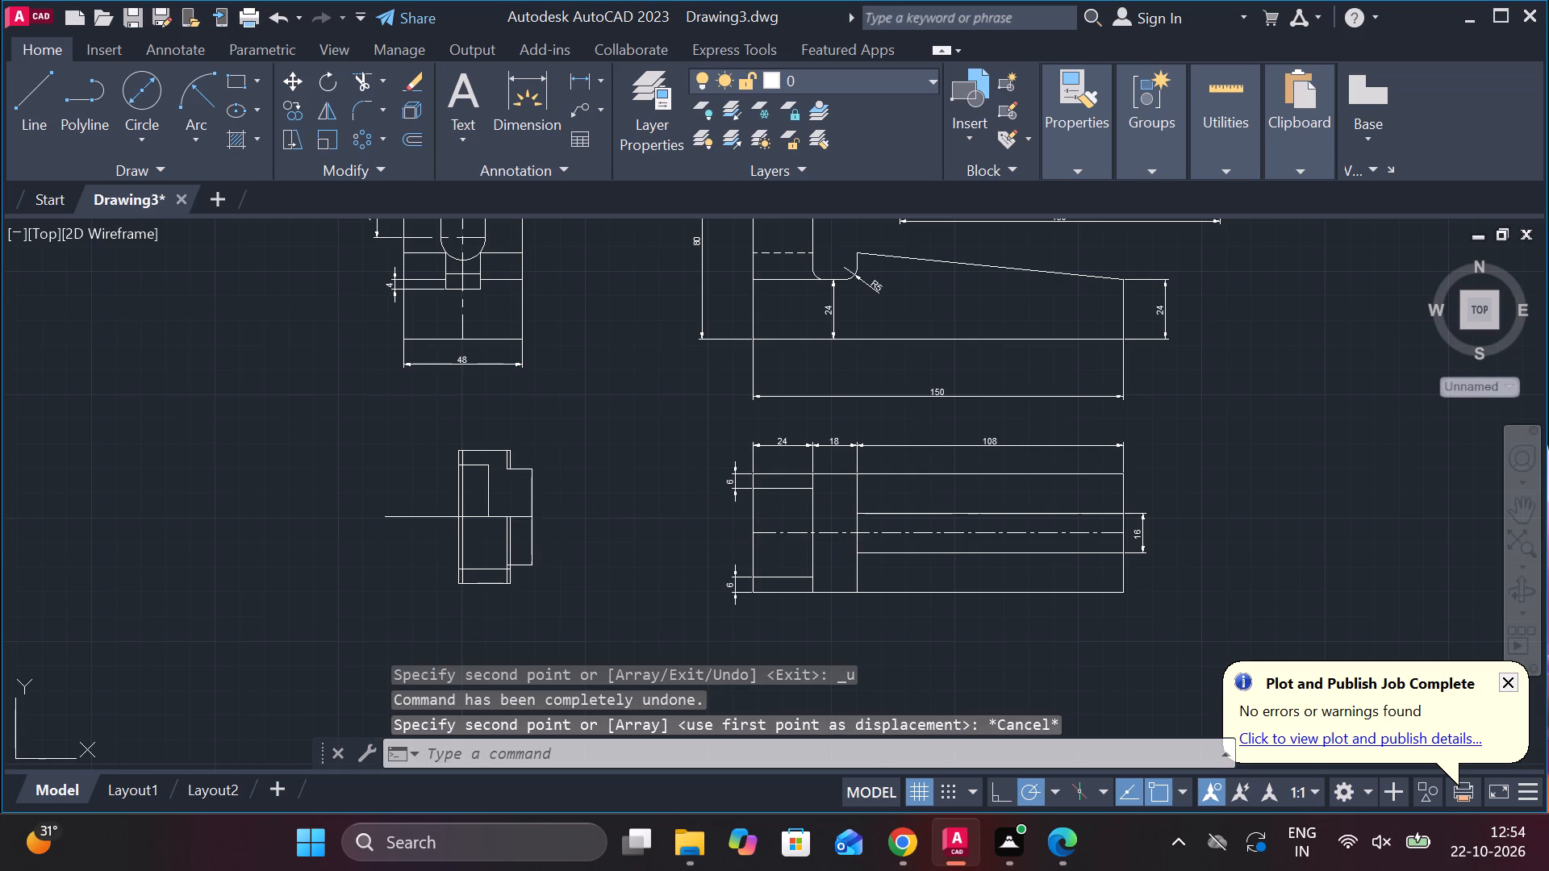
pyautogui.click(528, 519)
pyautogui.press('Escape')
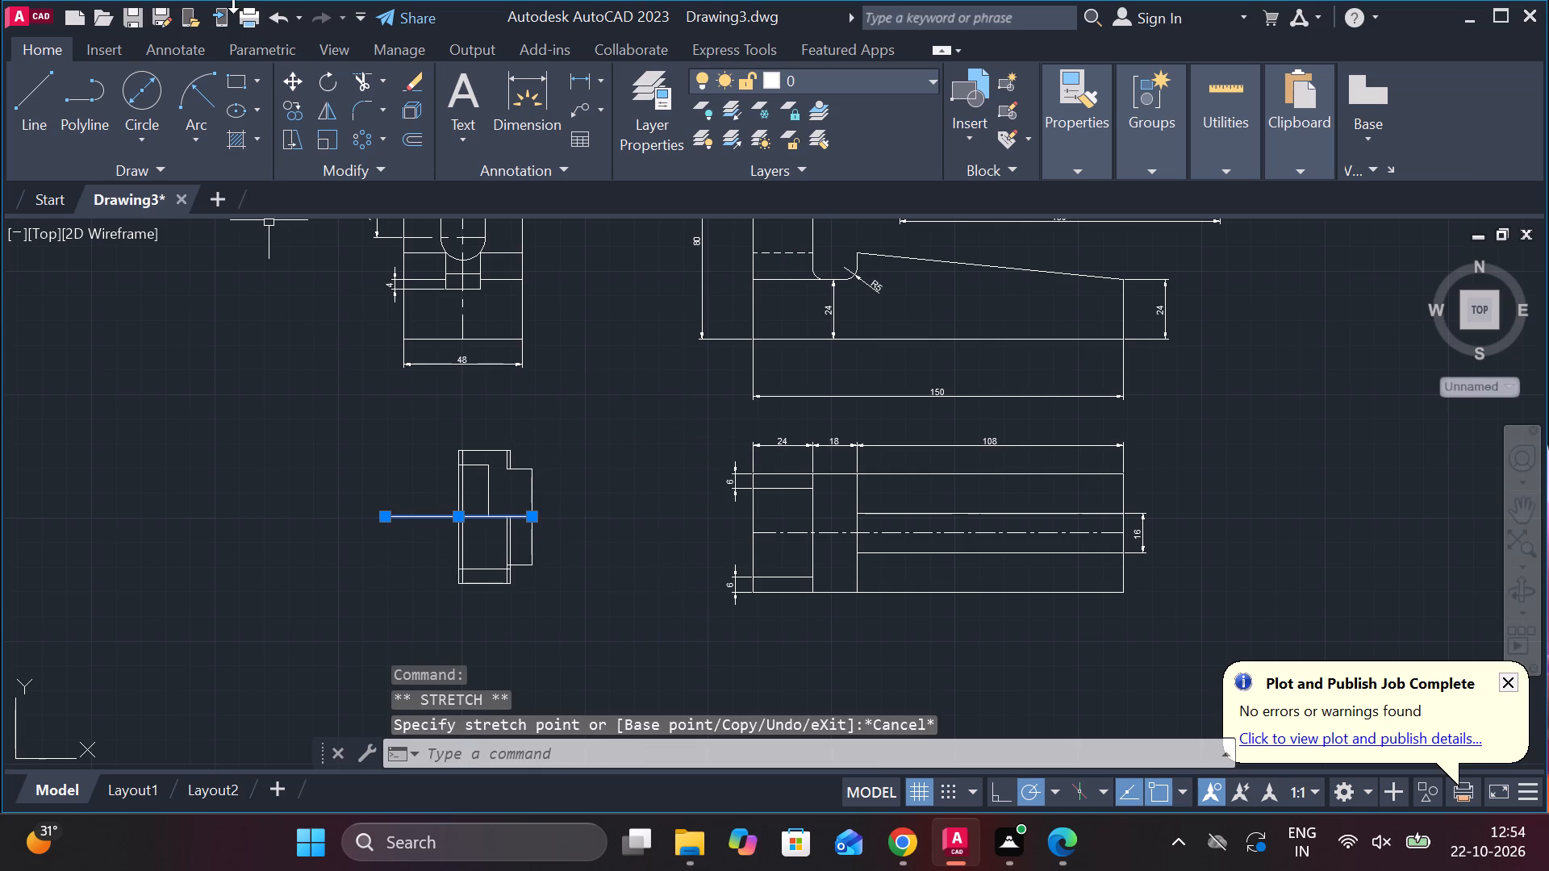
pyautogui.click(299, 113)
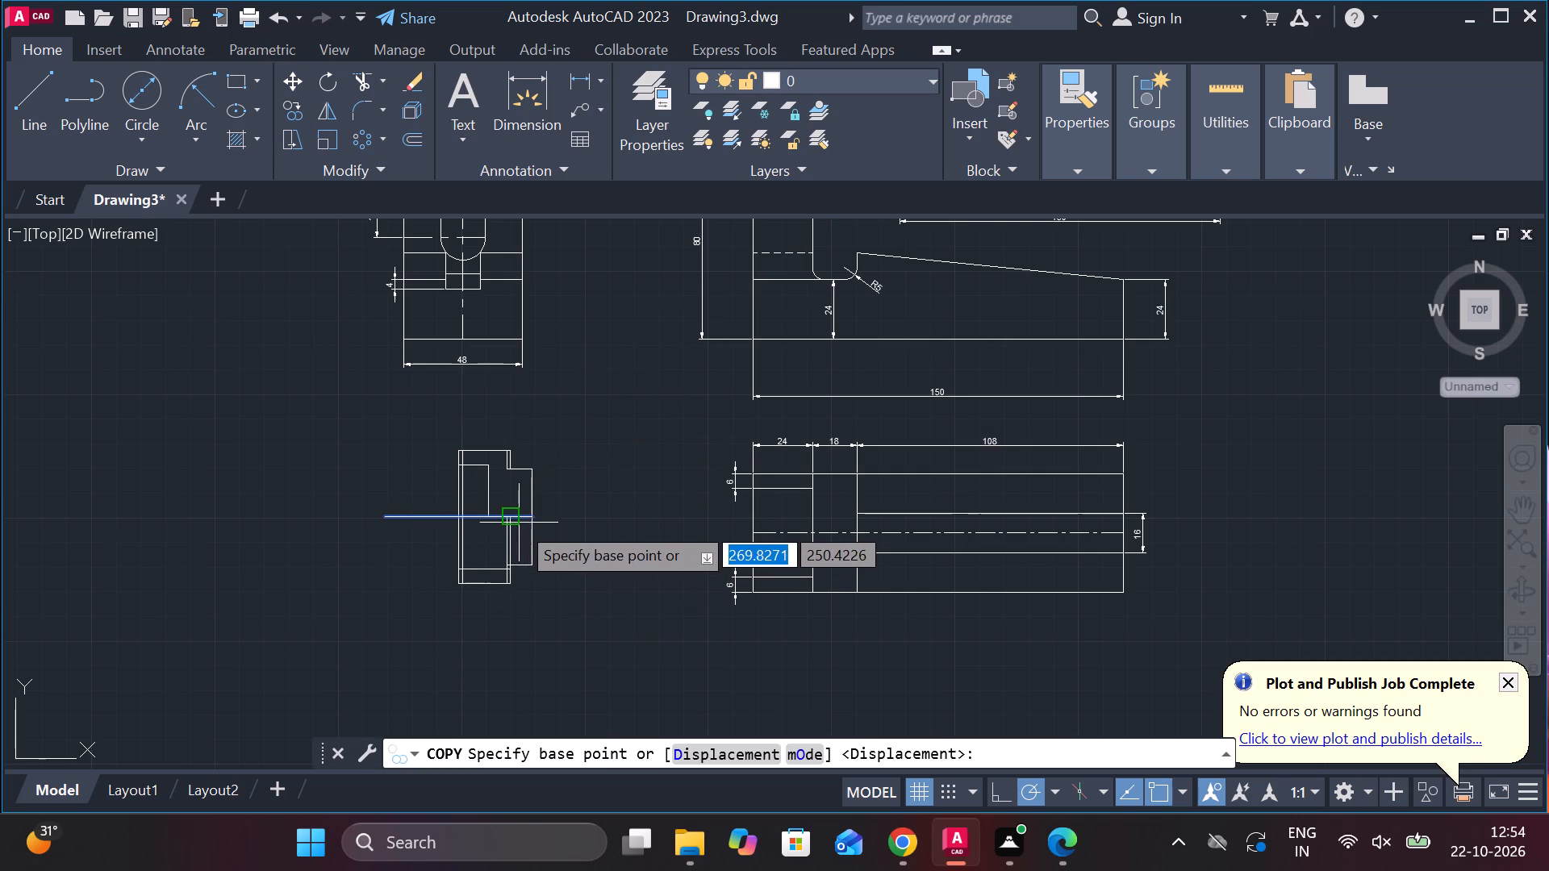
pyautogui.scroll(3, 540, 523)
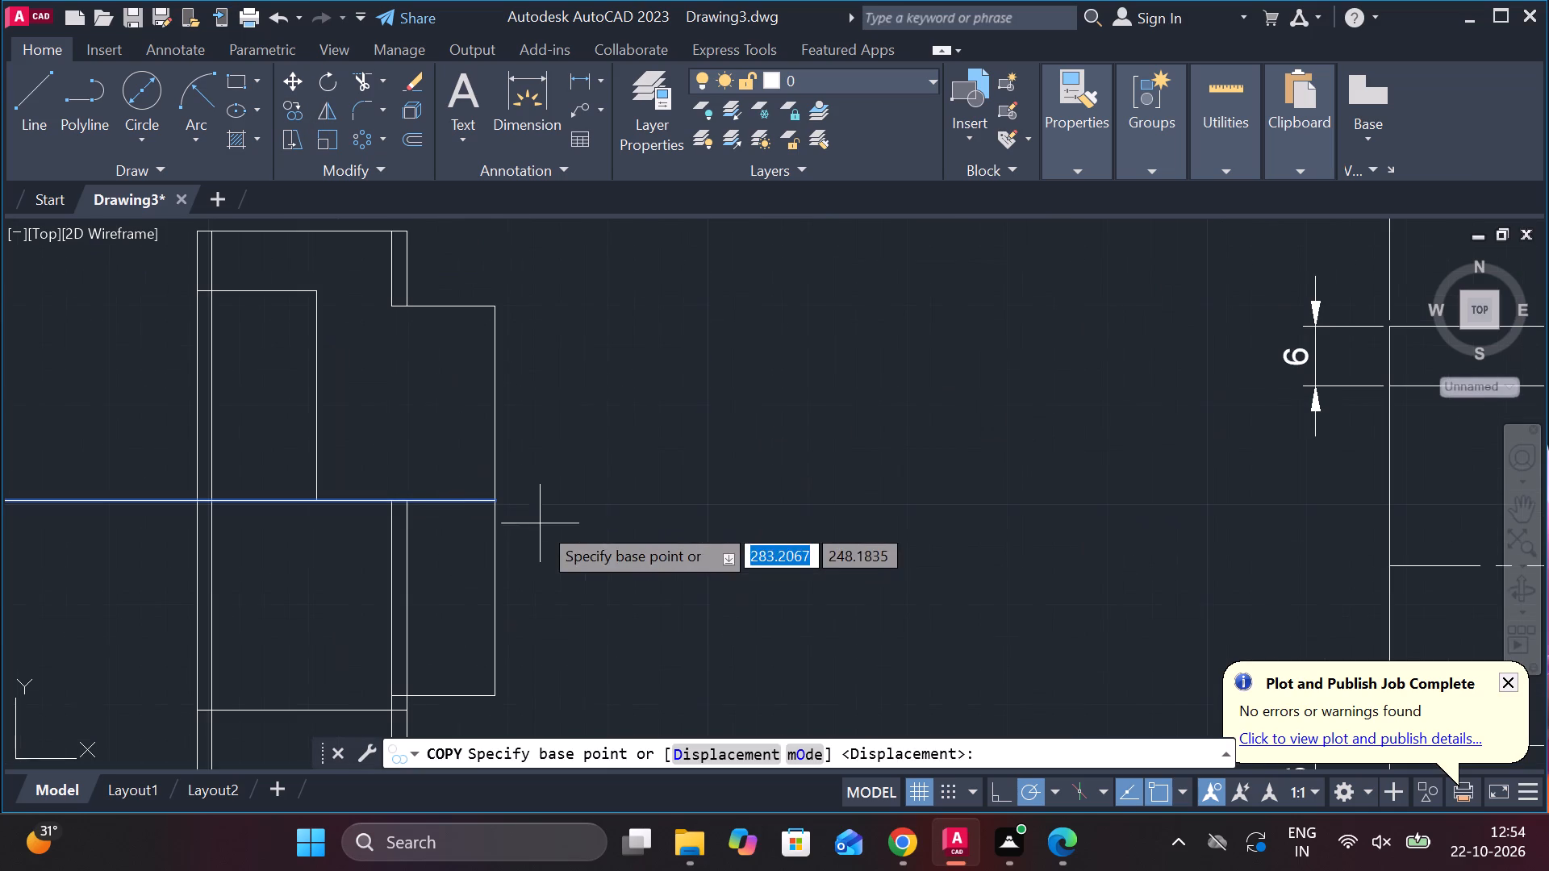
pyautogui.click(441, 499)
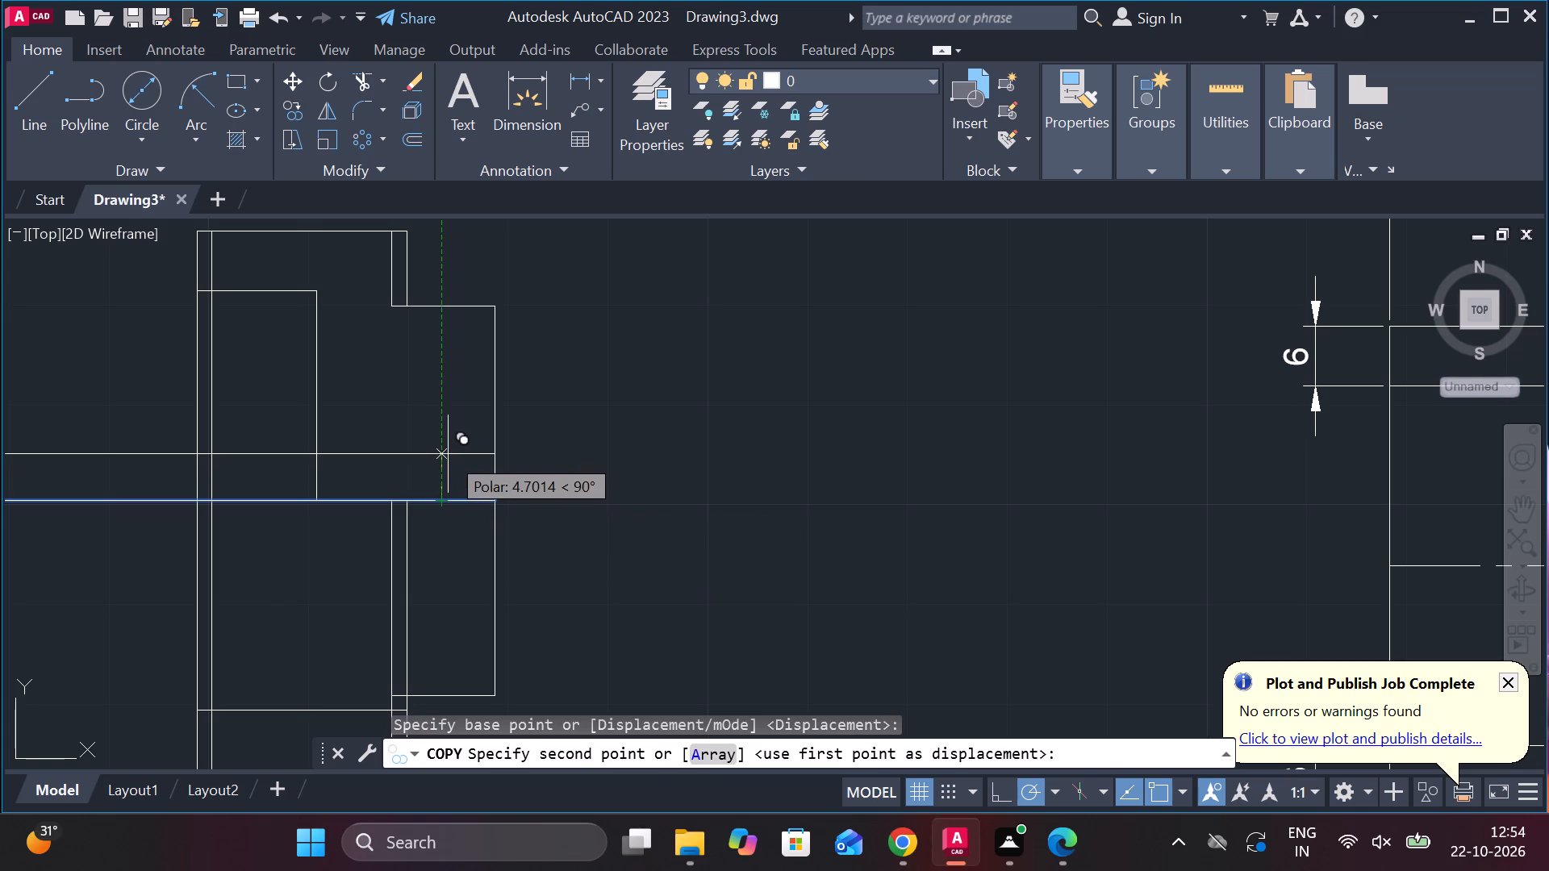
pyautogui.press('7')
pyautogui.press('Return')
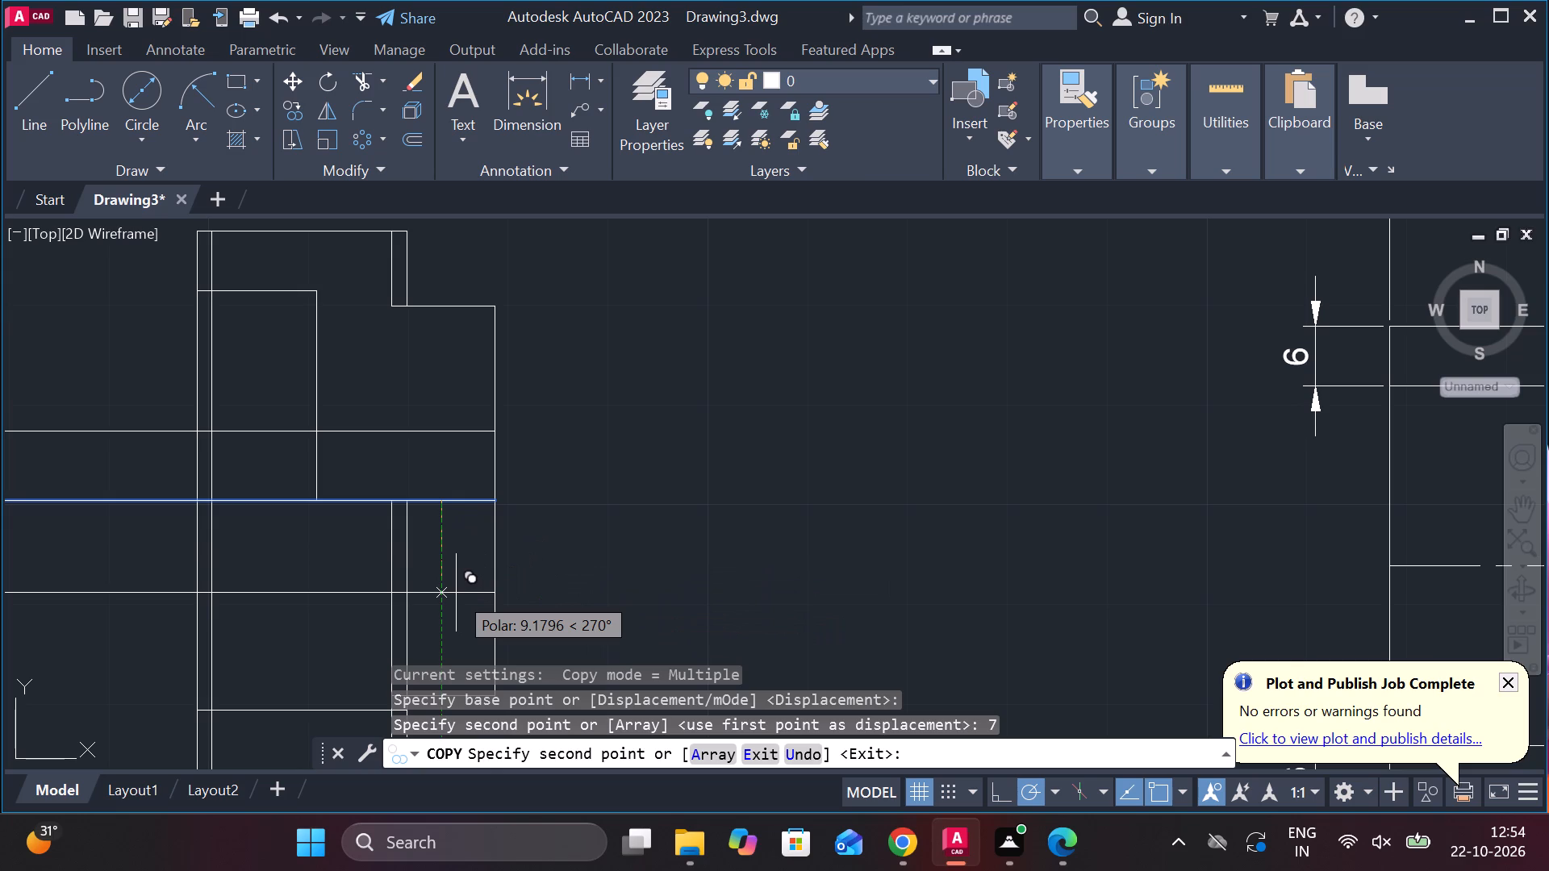
pyautogui.press('7')
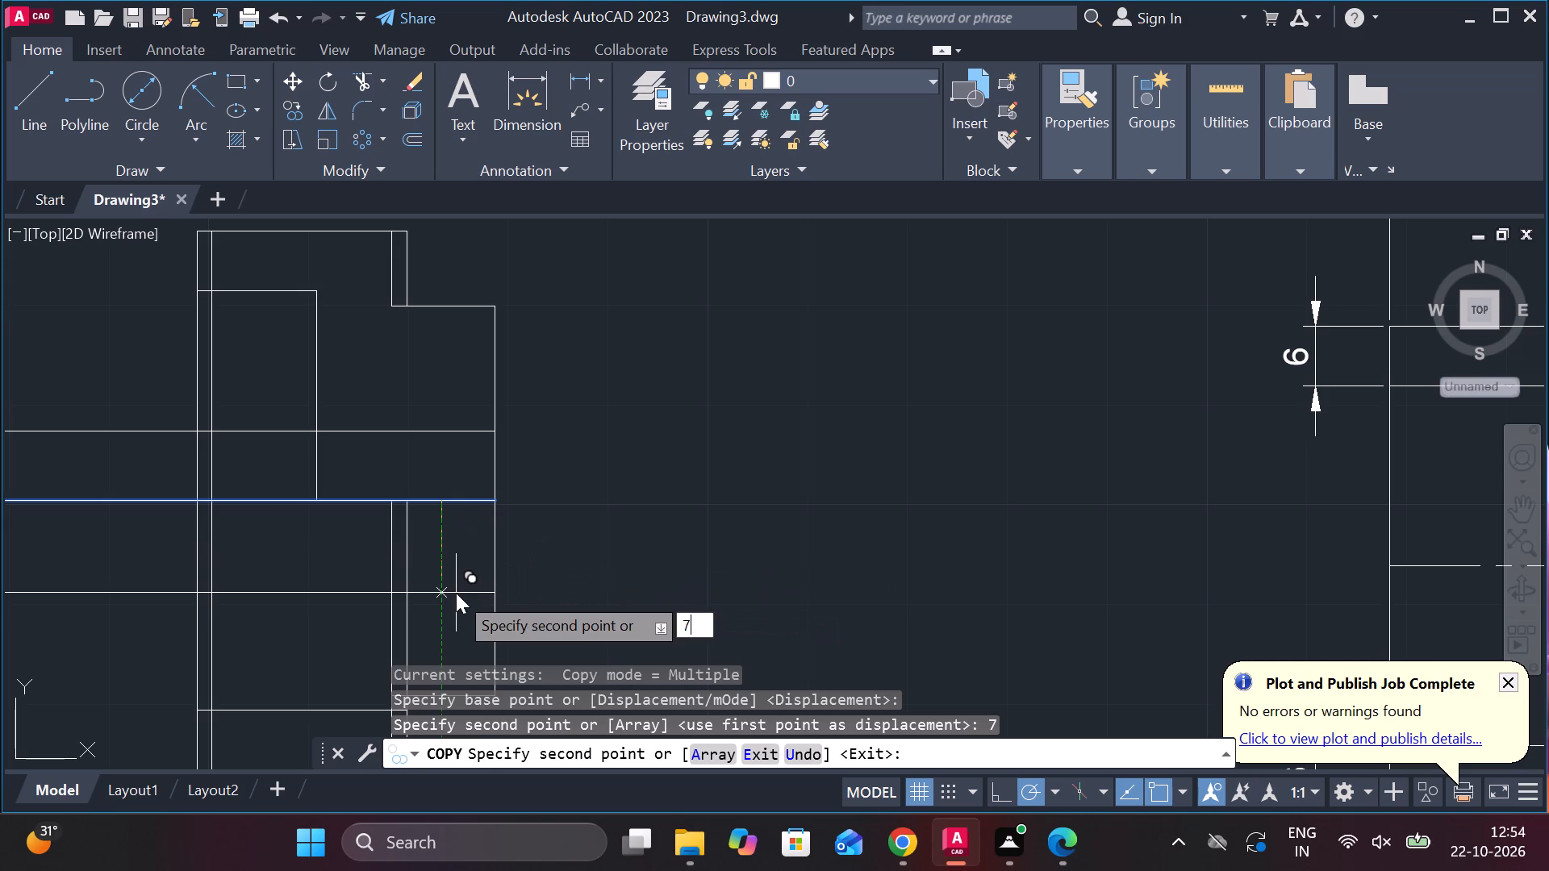
pyautogui.press('Return')
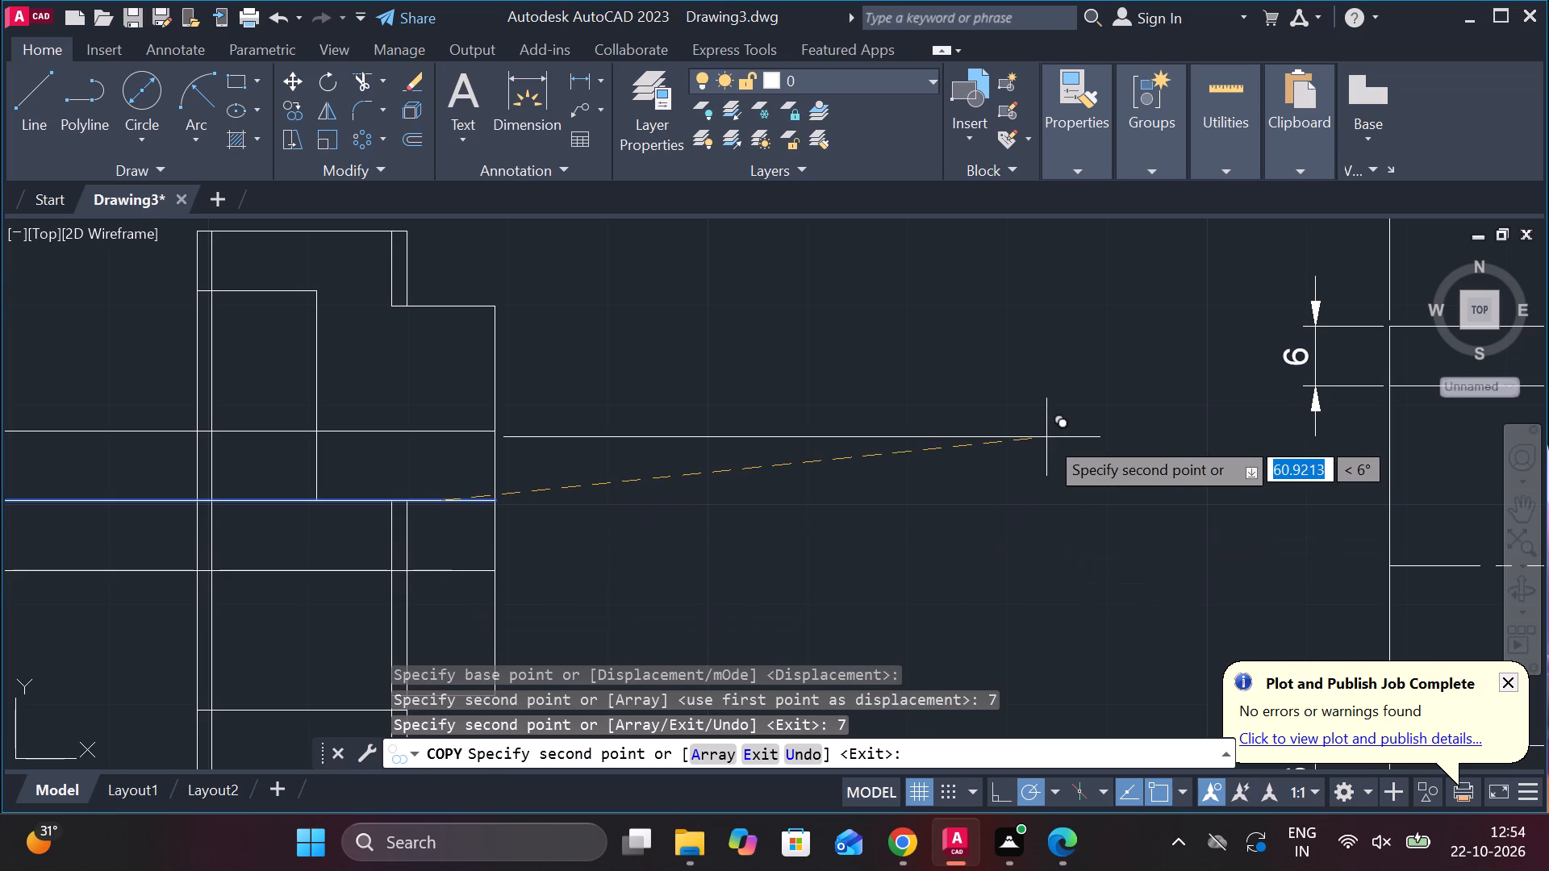
pyautogui.press('Escape')
# Trim the upper copied line so it remains only between the inner rectangle's right vertical and the right block's outer edge.
pyautogui.click(365, 77)
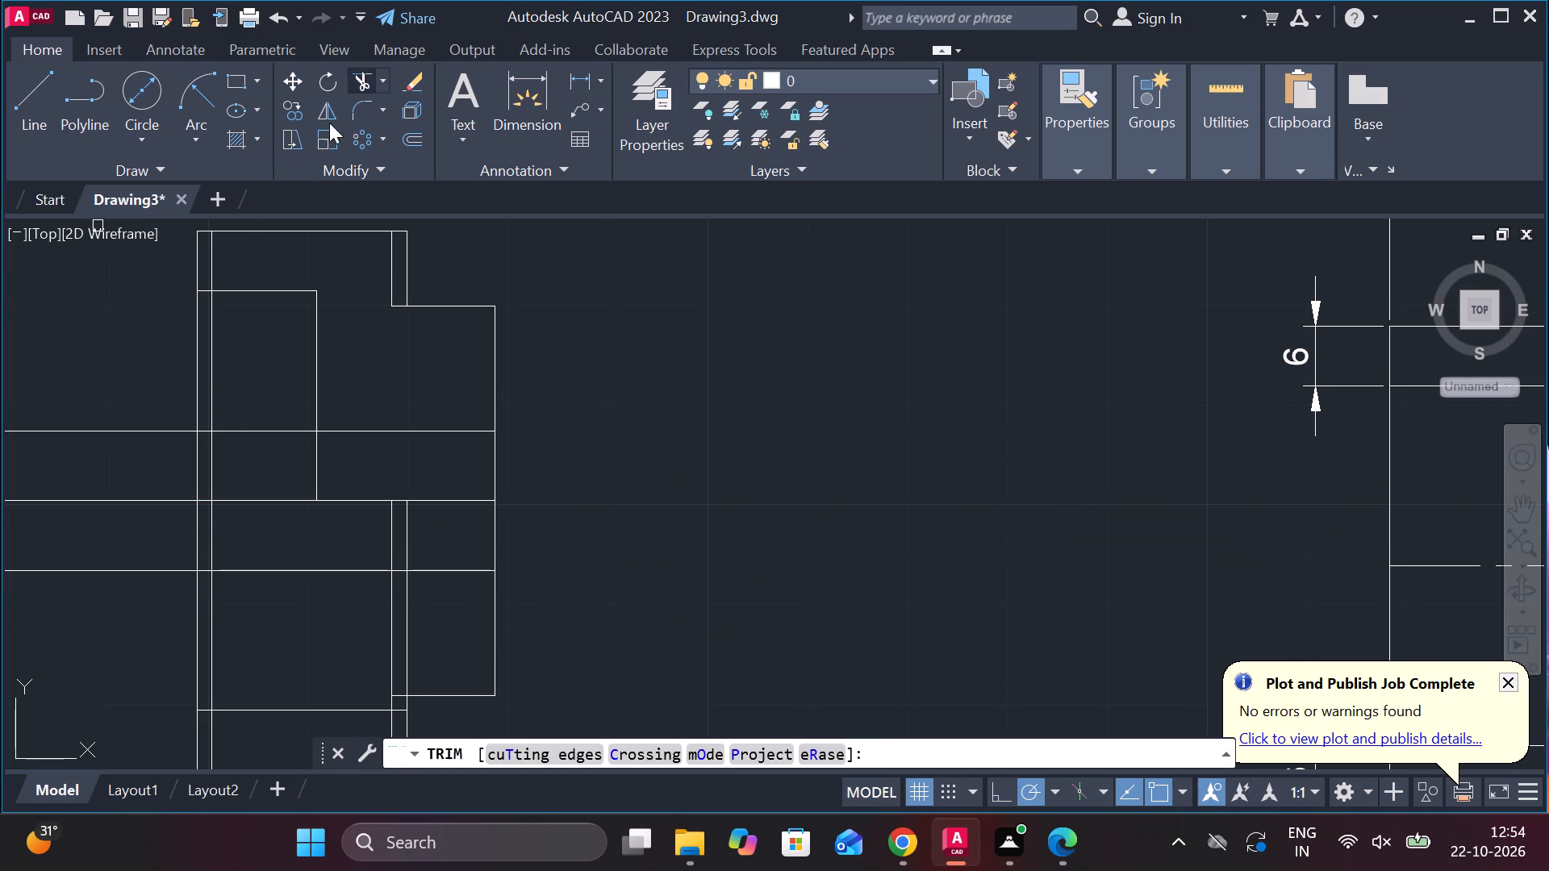
pyautogui.click(144, 431)
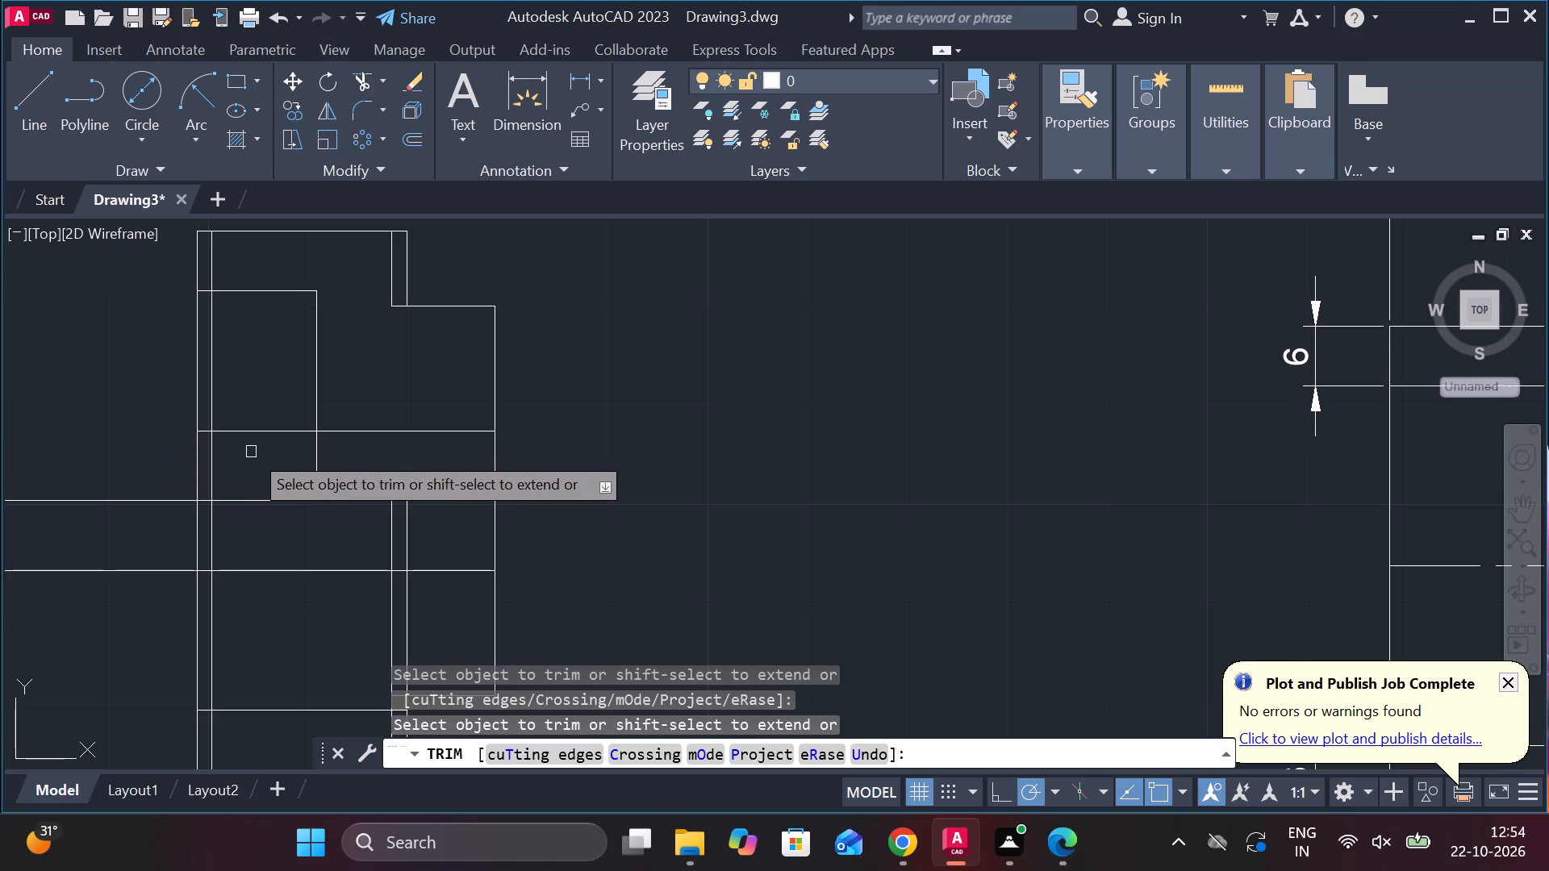
pyautogui.click(253, 430)
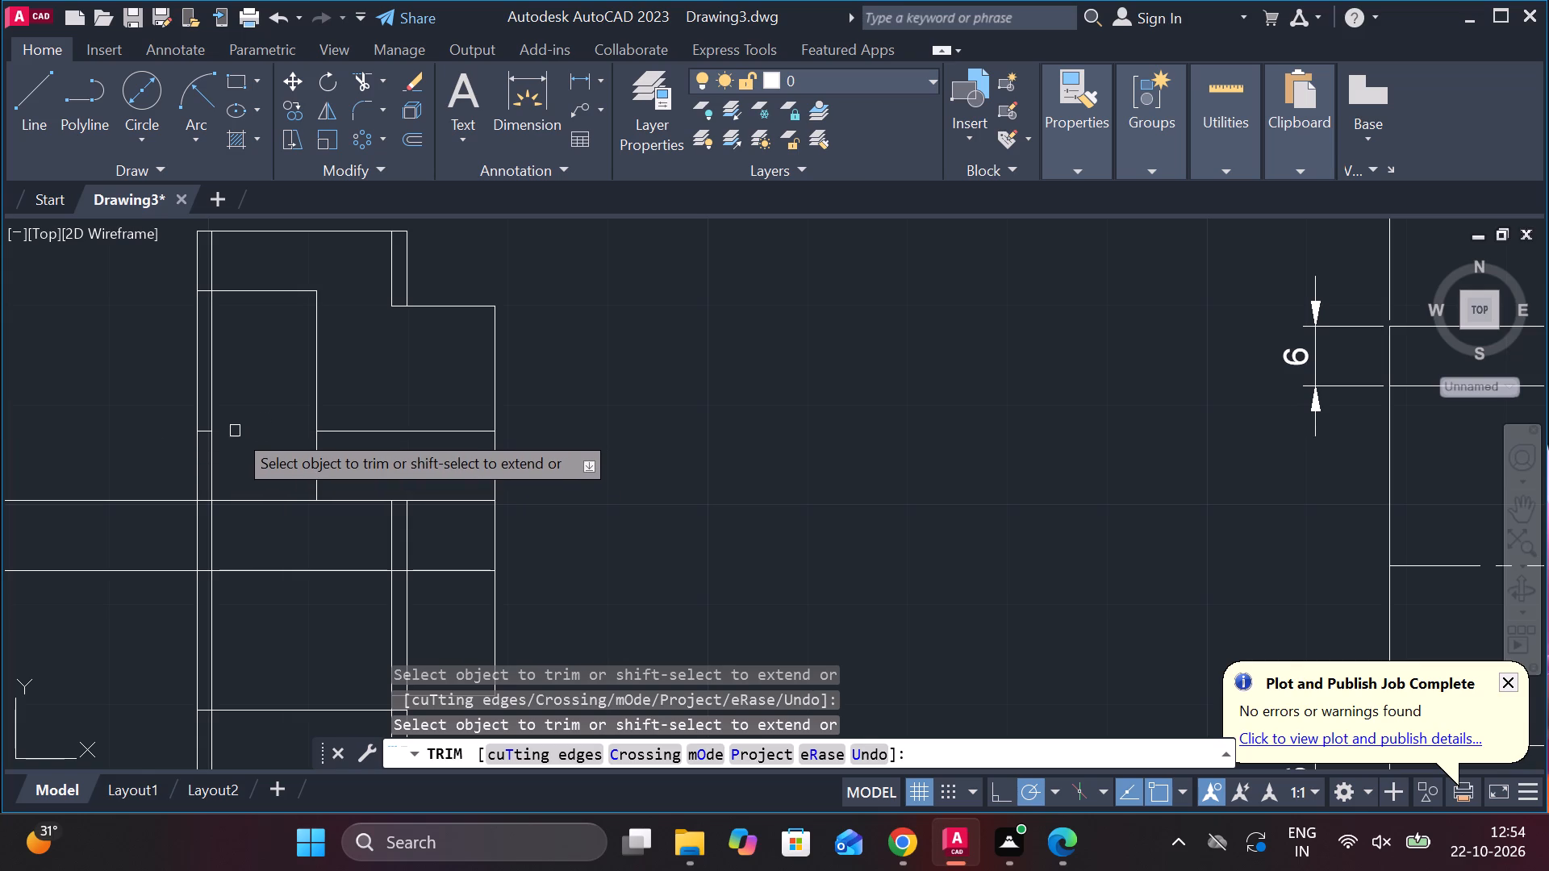
pyautogui.scroll(3, 232, 431)
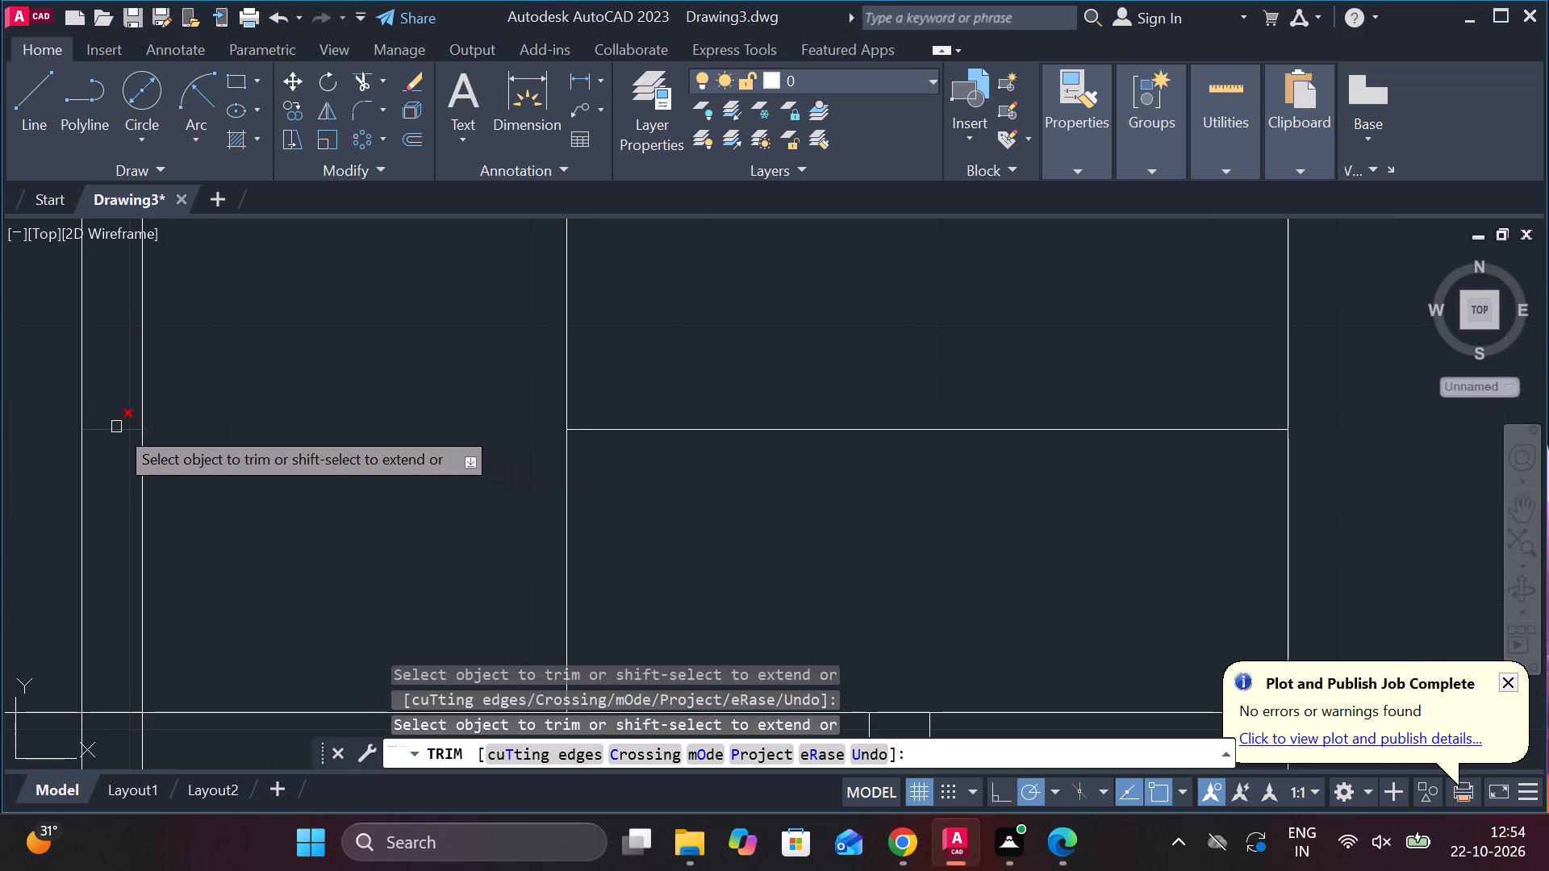
pyautogui.click(116, 427)
# Trim the lower copied line everywhere left of the lower block's inner right vertical.
pyautogui.scroll(-4, 382, 530)
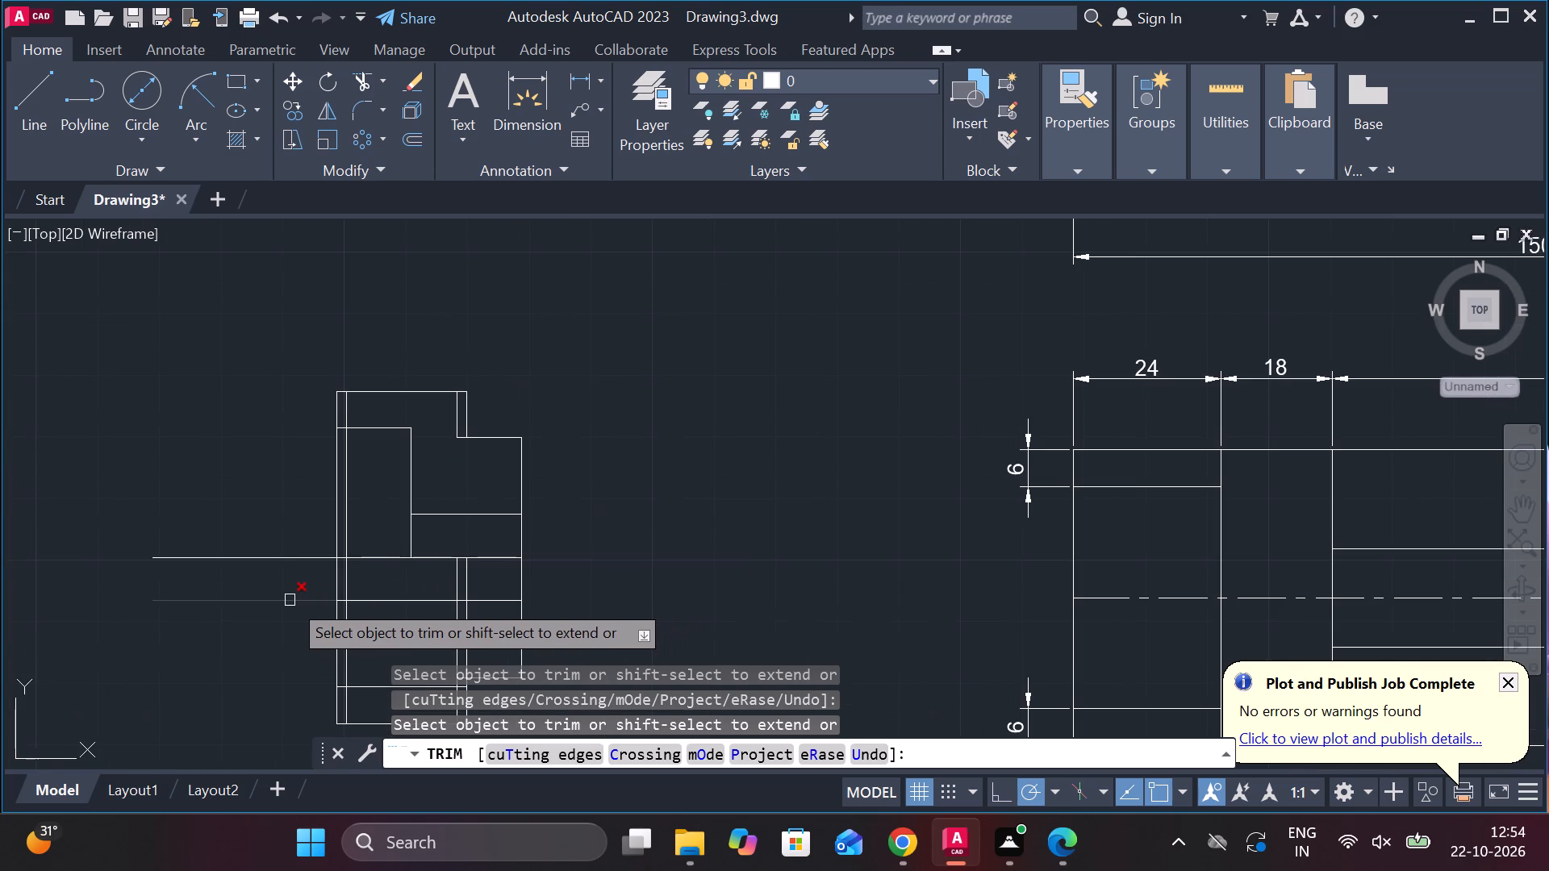
pyautogui.click(290, 600)
pyautogui.click(397, 603)
pyautogui.scroll(3, 397, 603)
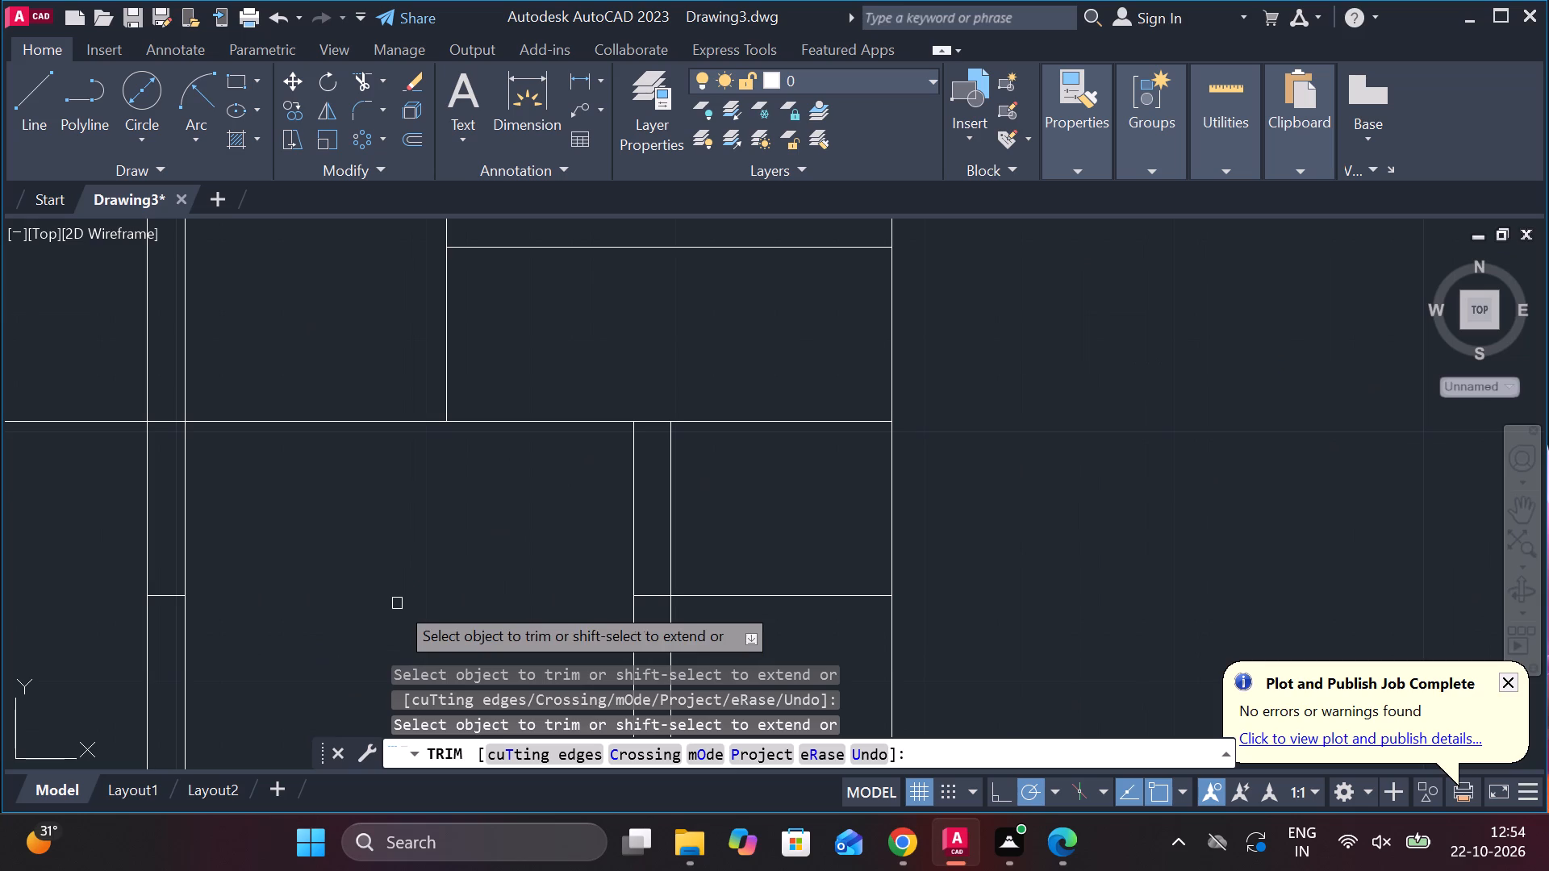
pyautogui.click(165, 601)
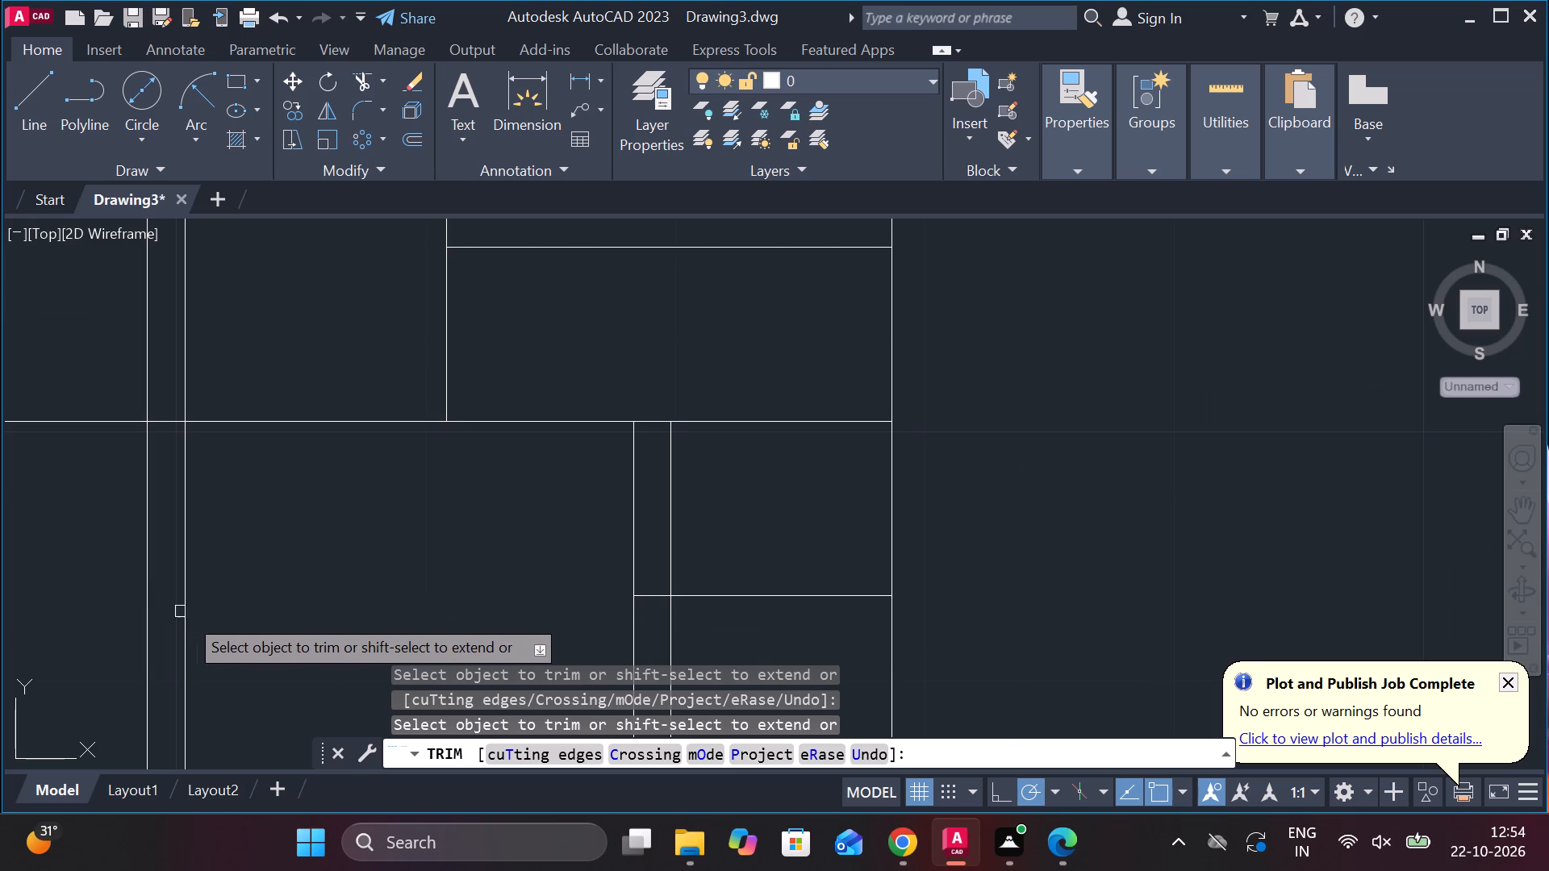
# Trim away the lower copied line's remaining segment between the lower block's two closely spaced vertical lines.
pyautogui.click(661, 590)
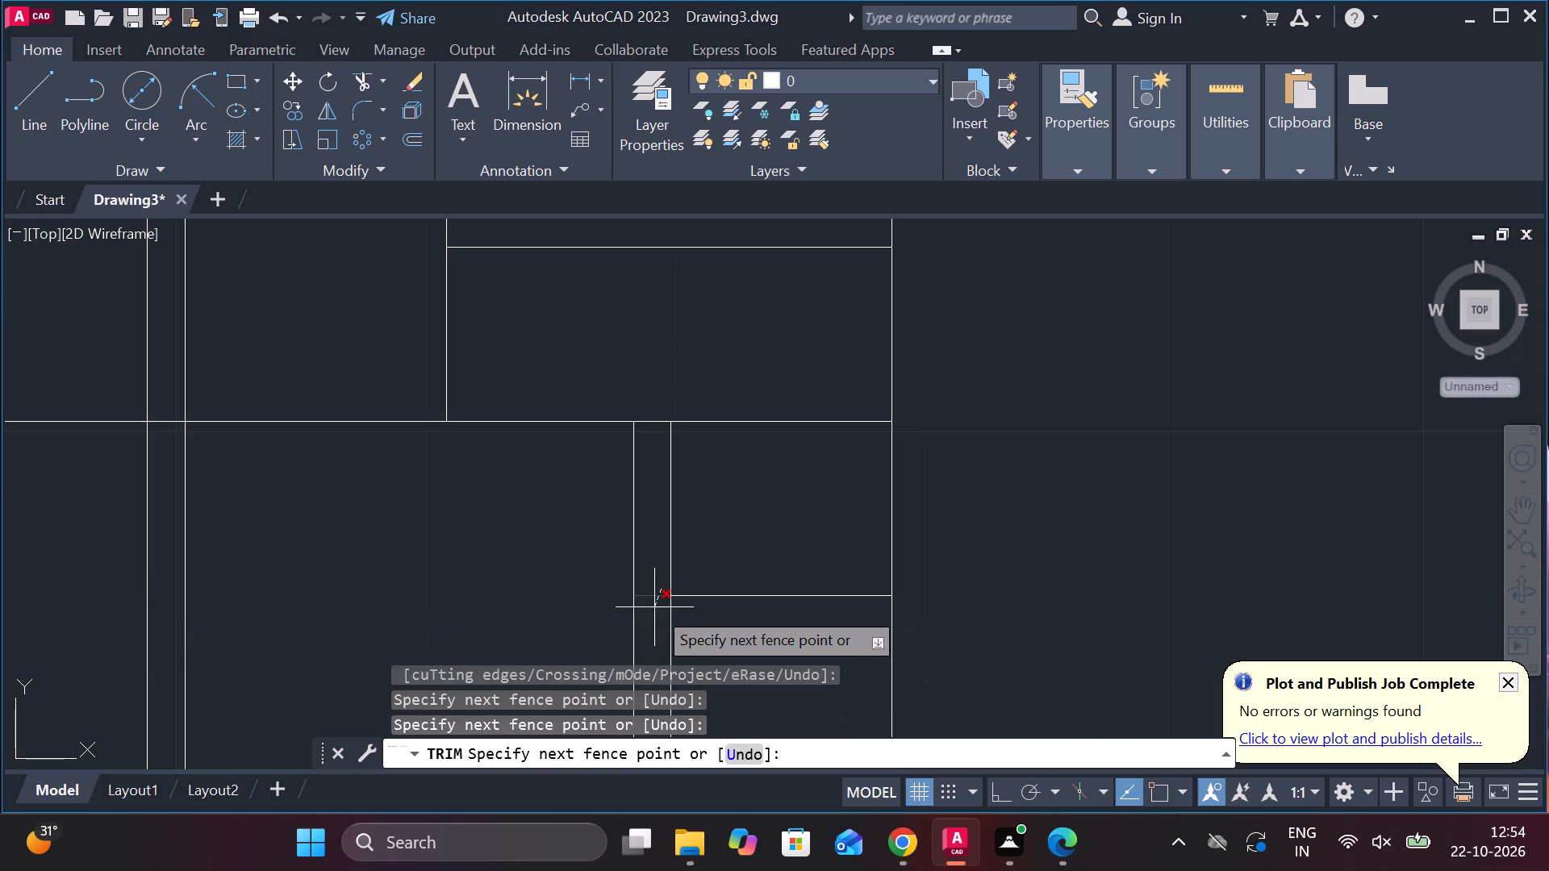
pyautogui.click(654, 607)
pyautogui.scroll(-3, 872, 498)
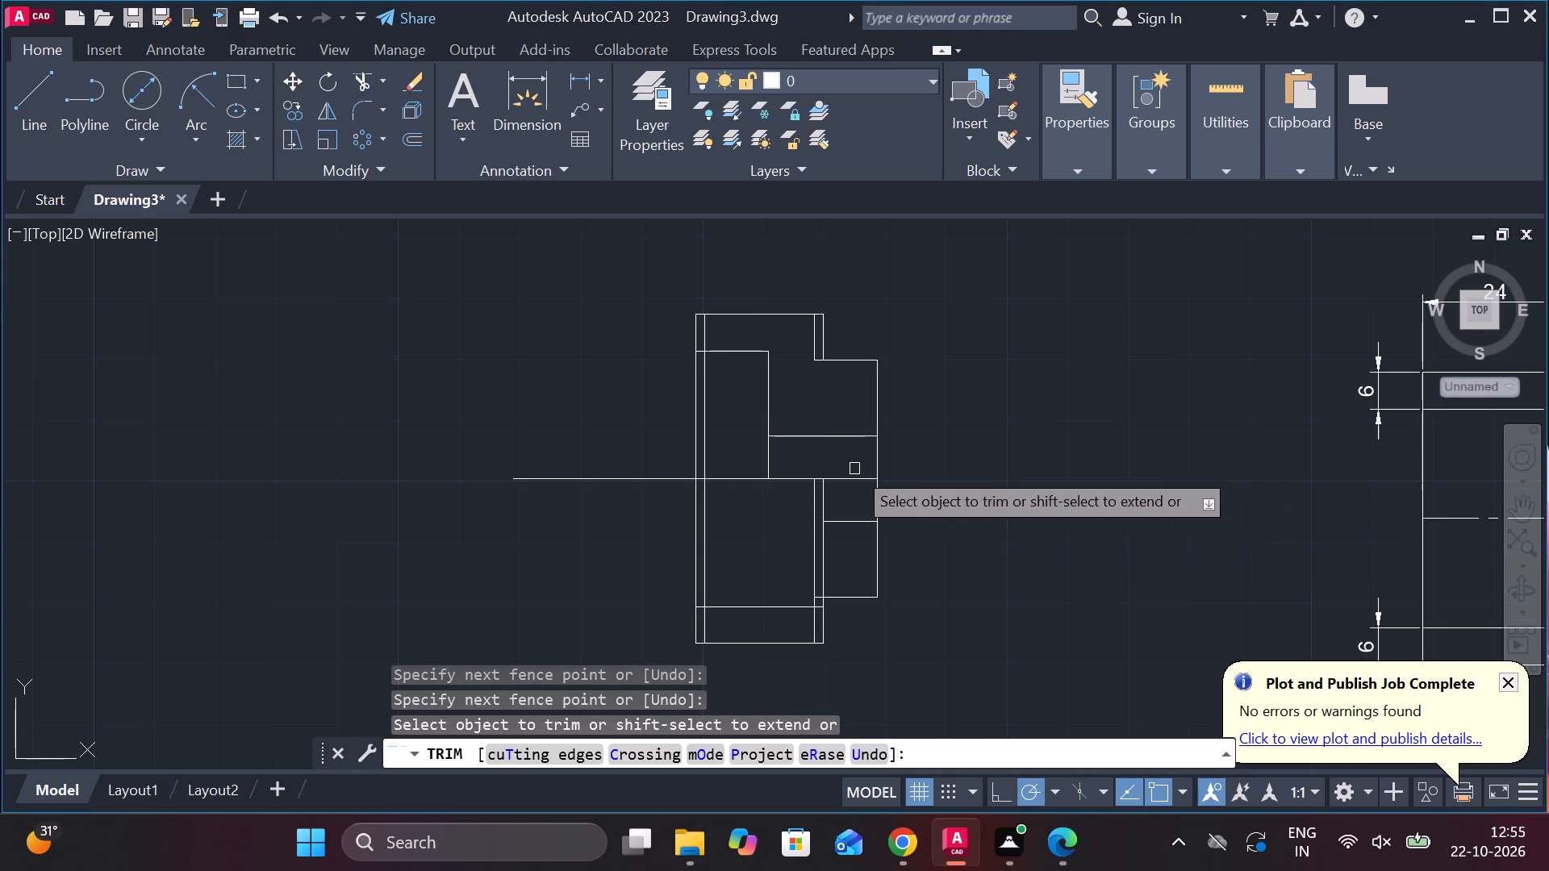
pyautogui.press('Escape')
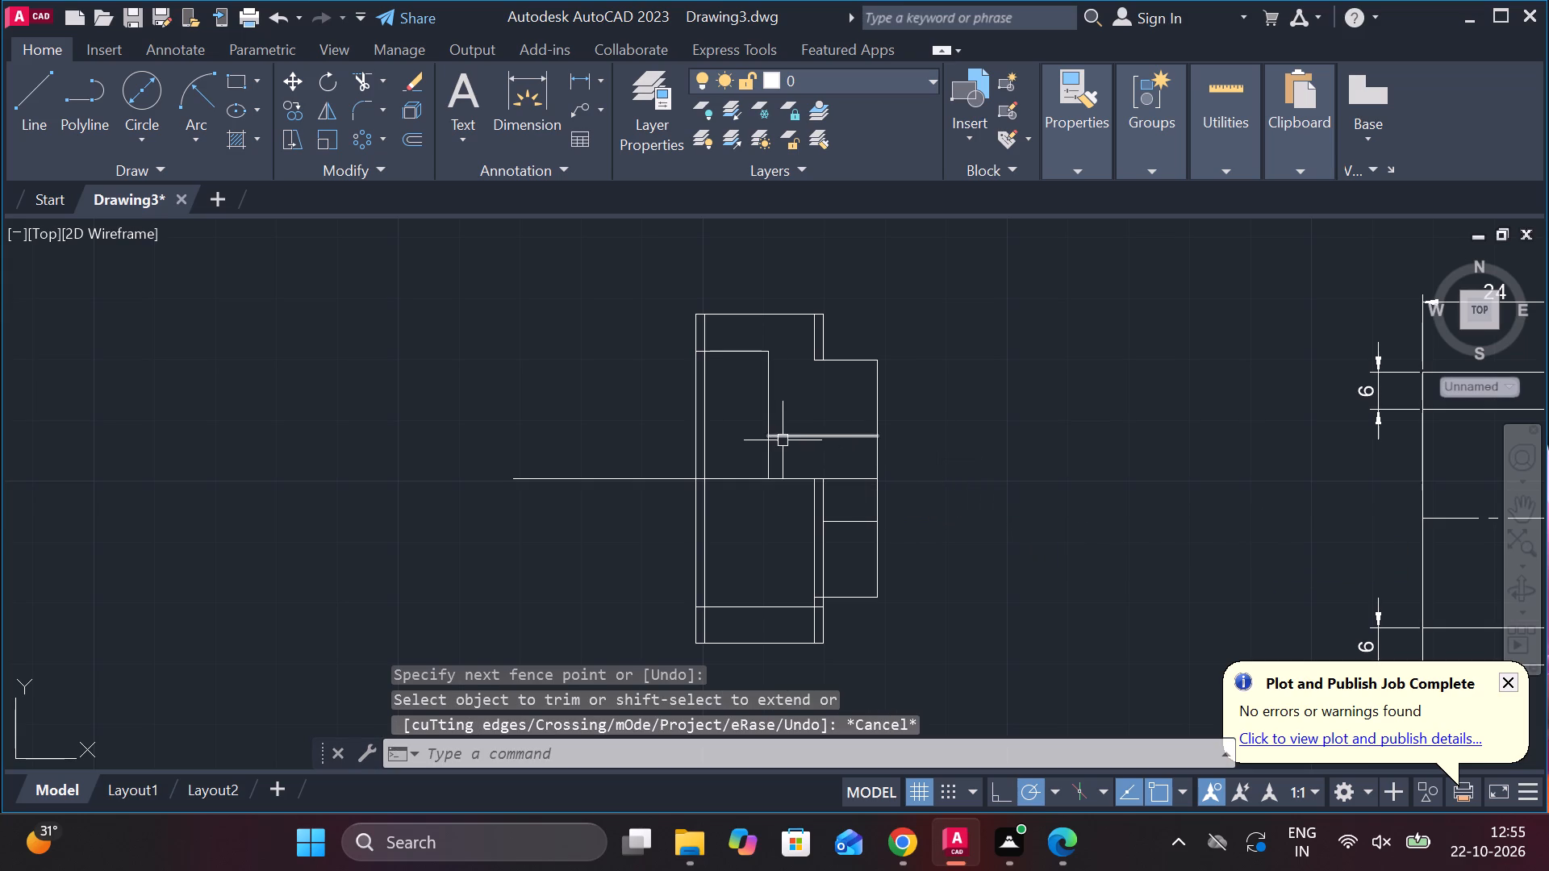
# Copy the horizontal line above the stepped component's midline 1.5 units to the right and 1.5 units downward.
pyautogui.click(802, 435)
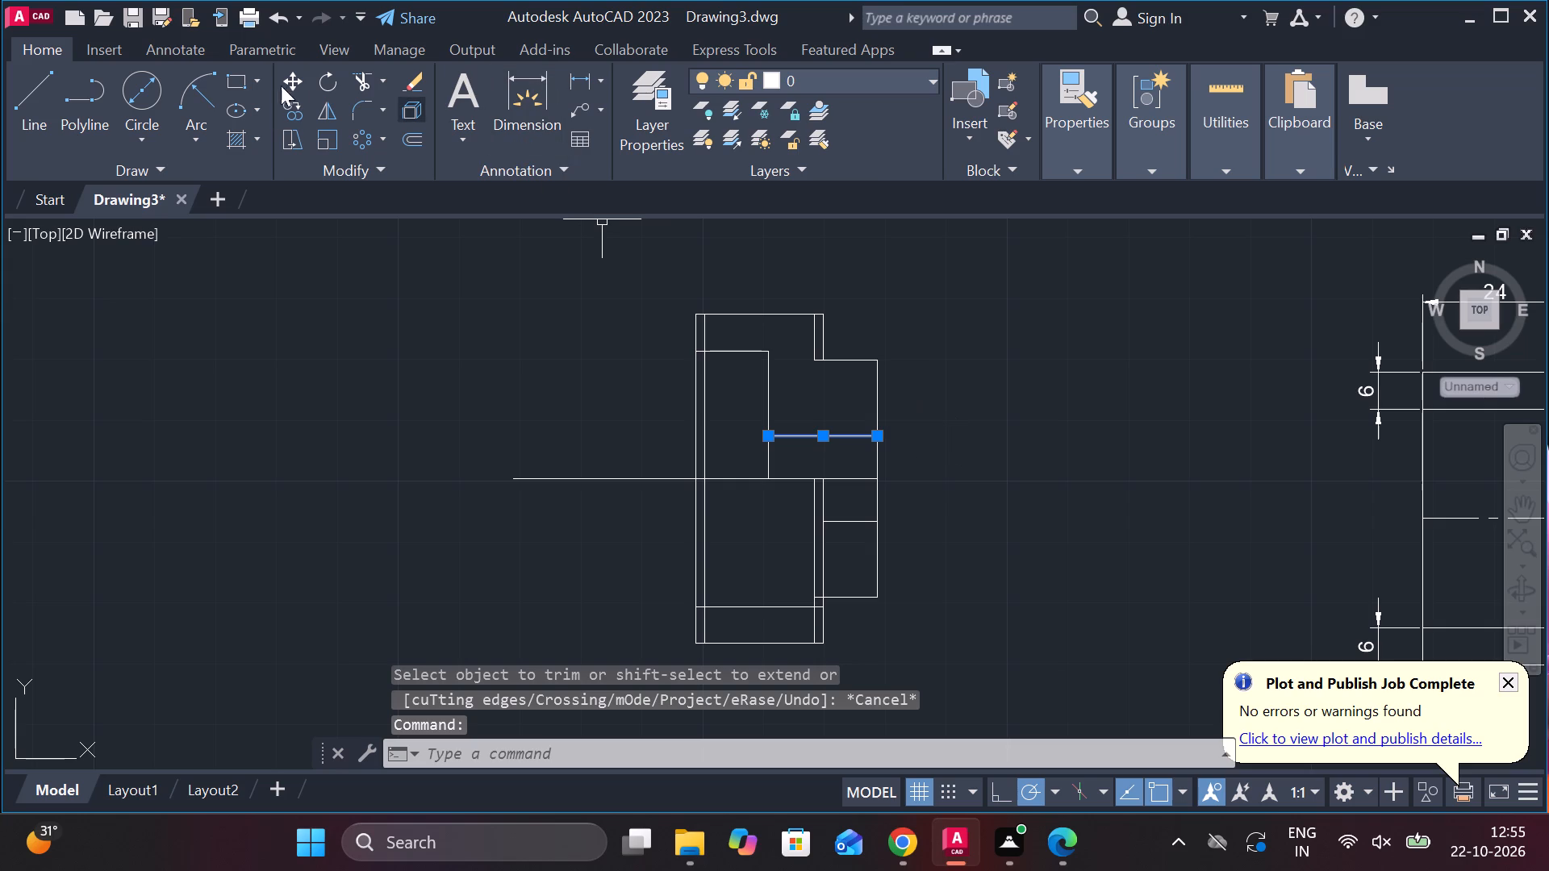
pyautogui.click(294, 108)
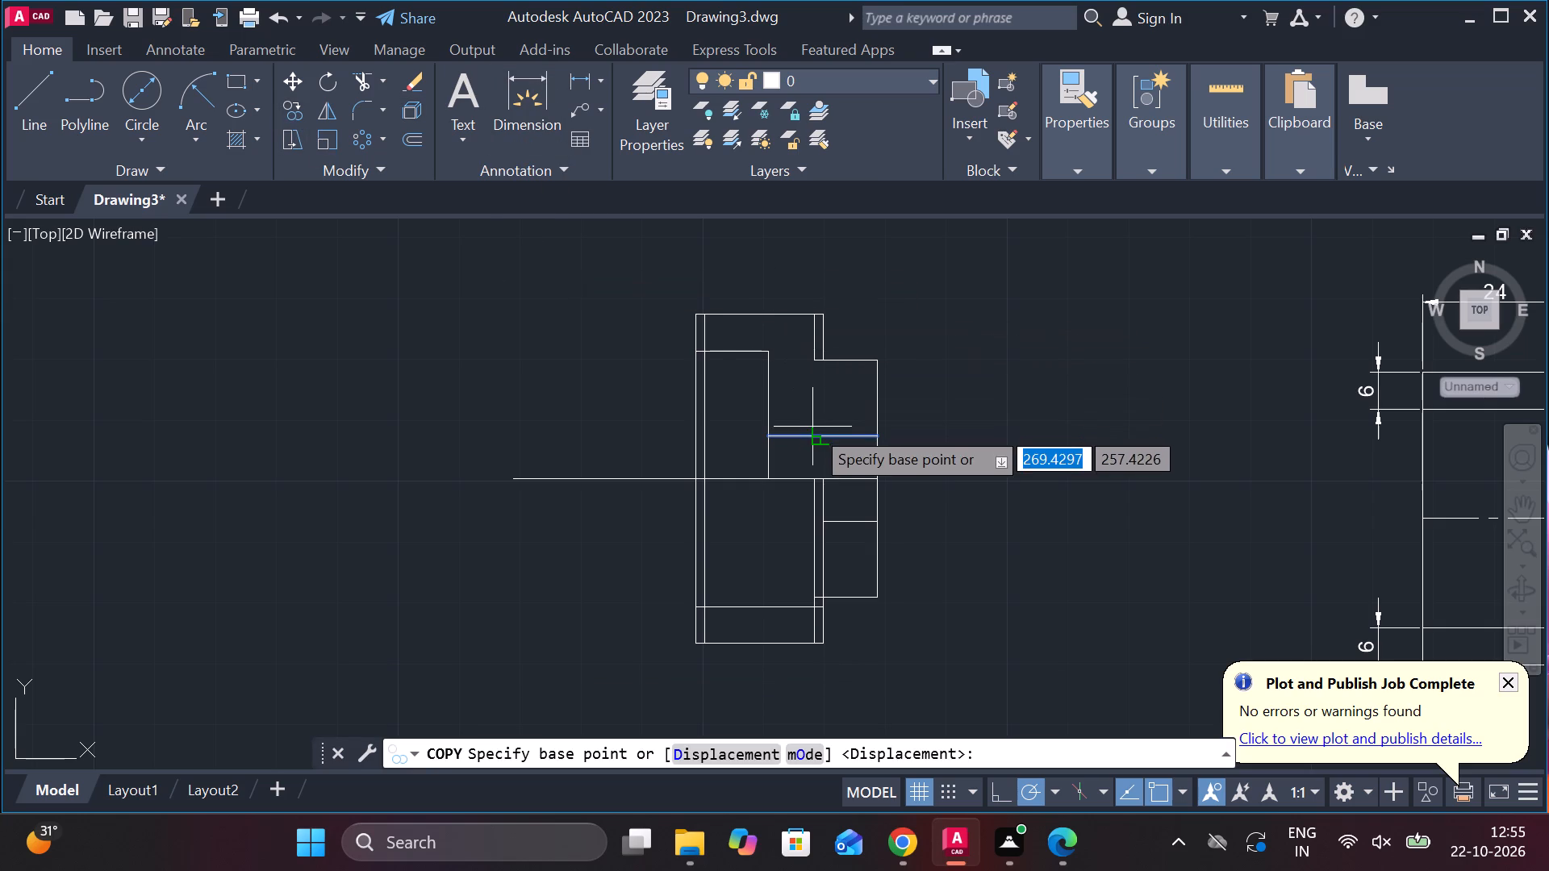
pyautogui.click(821, 435)
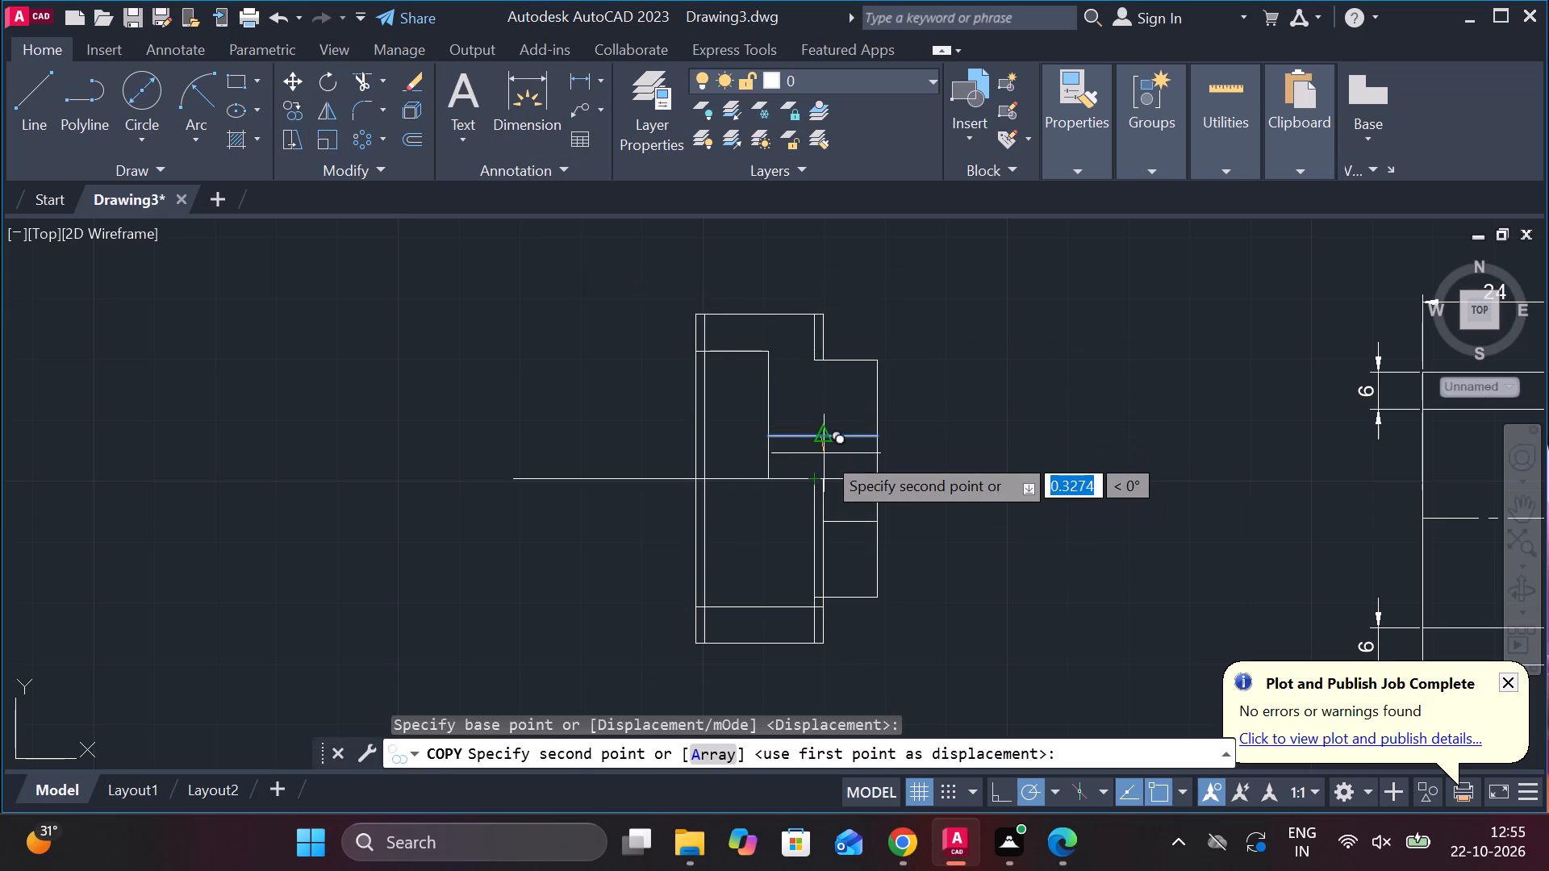
pyautogui.press('1')
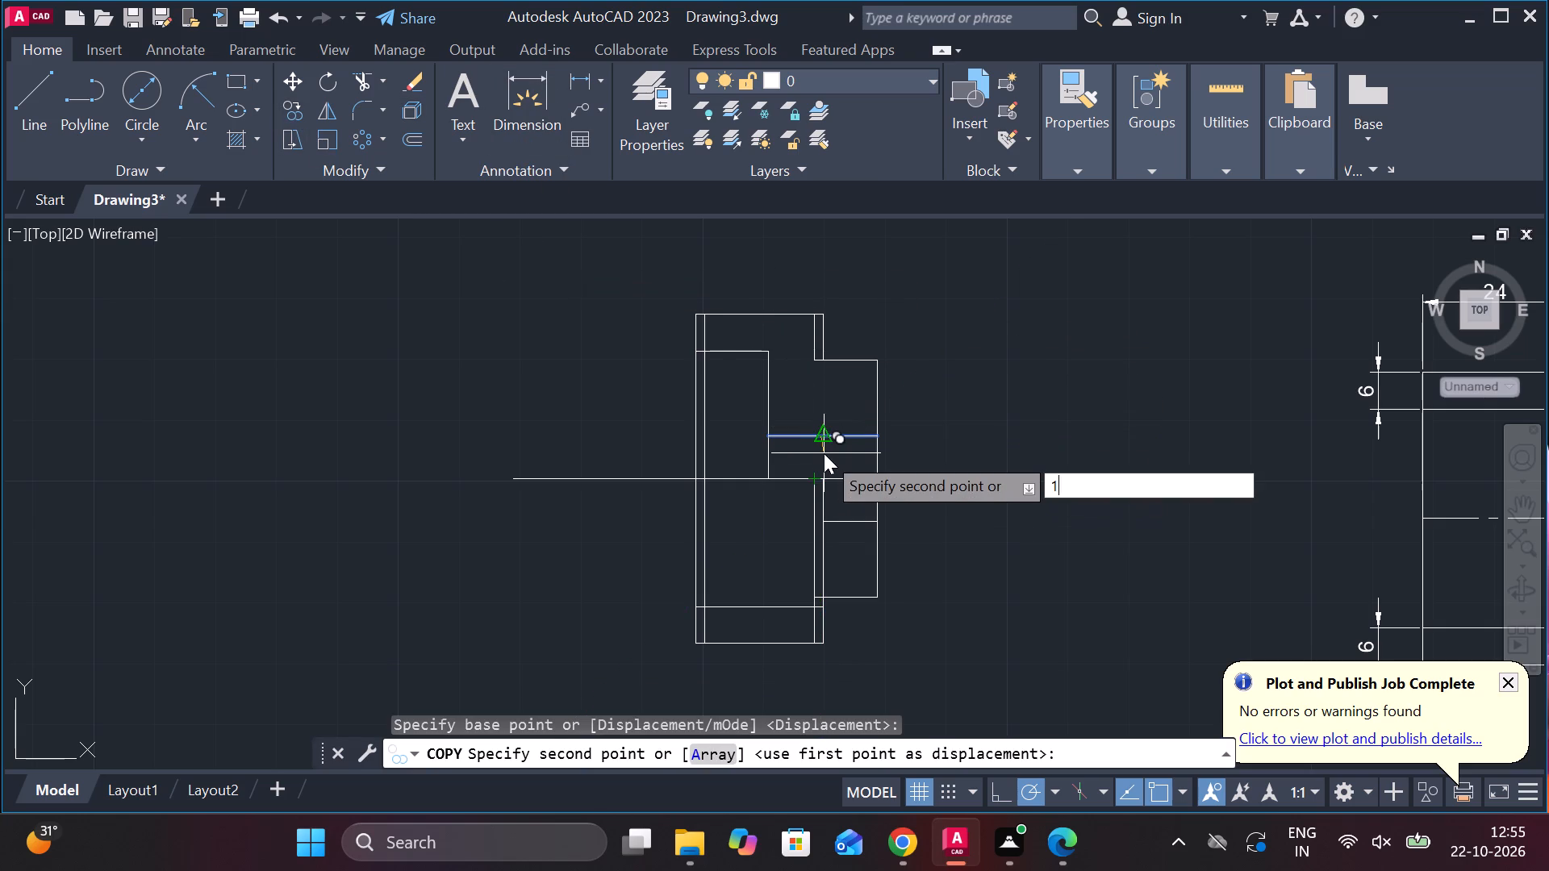
pyautogui.press('.')
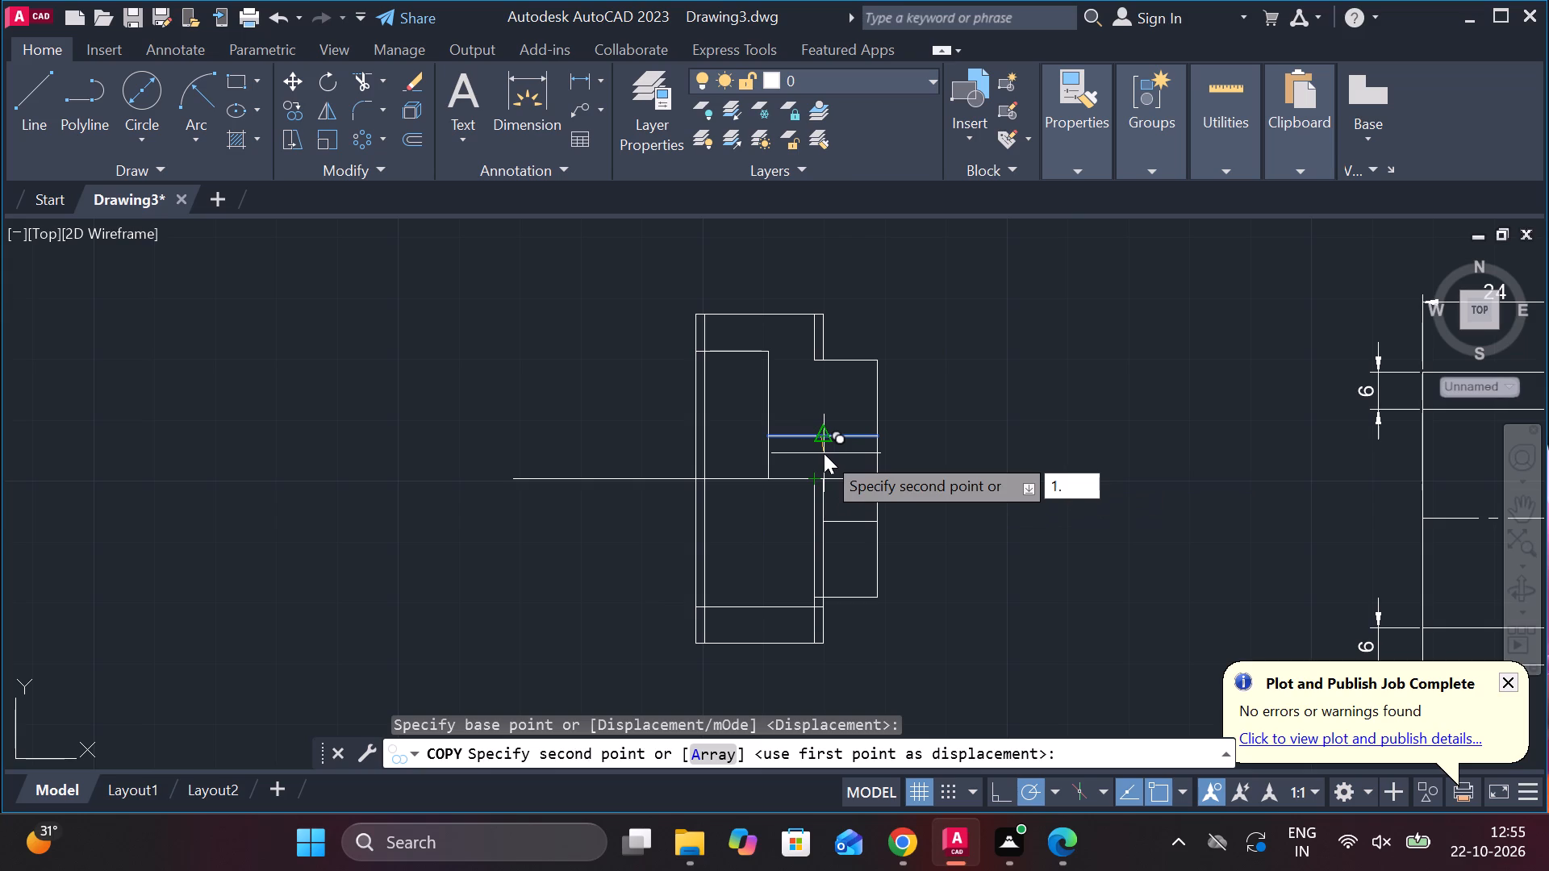
pyautogui.press('5')
pyautogui.press('Return')
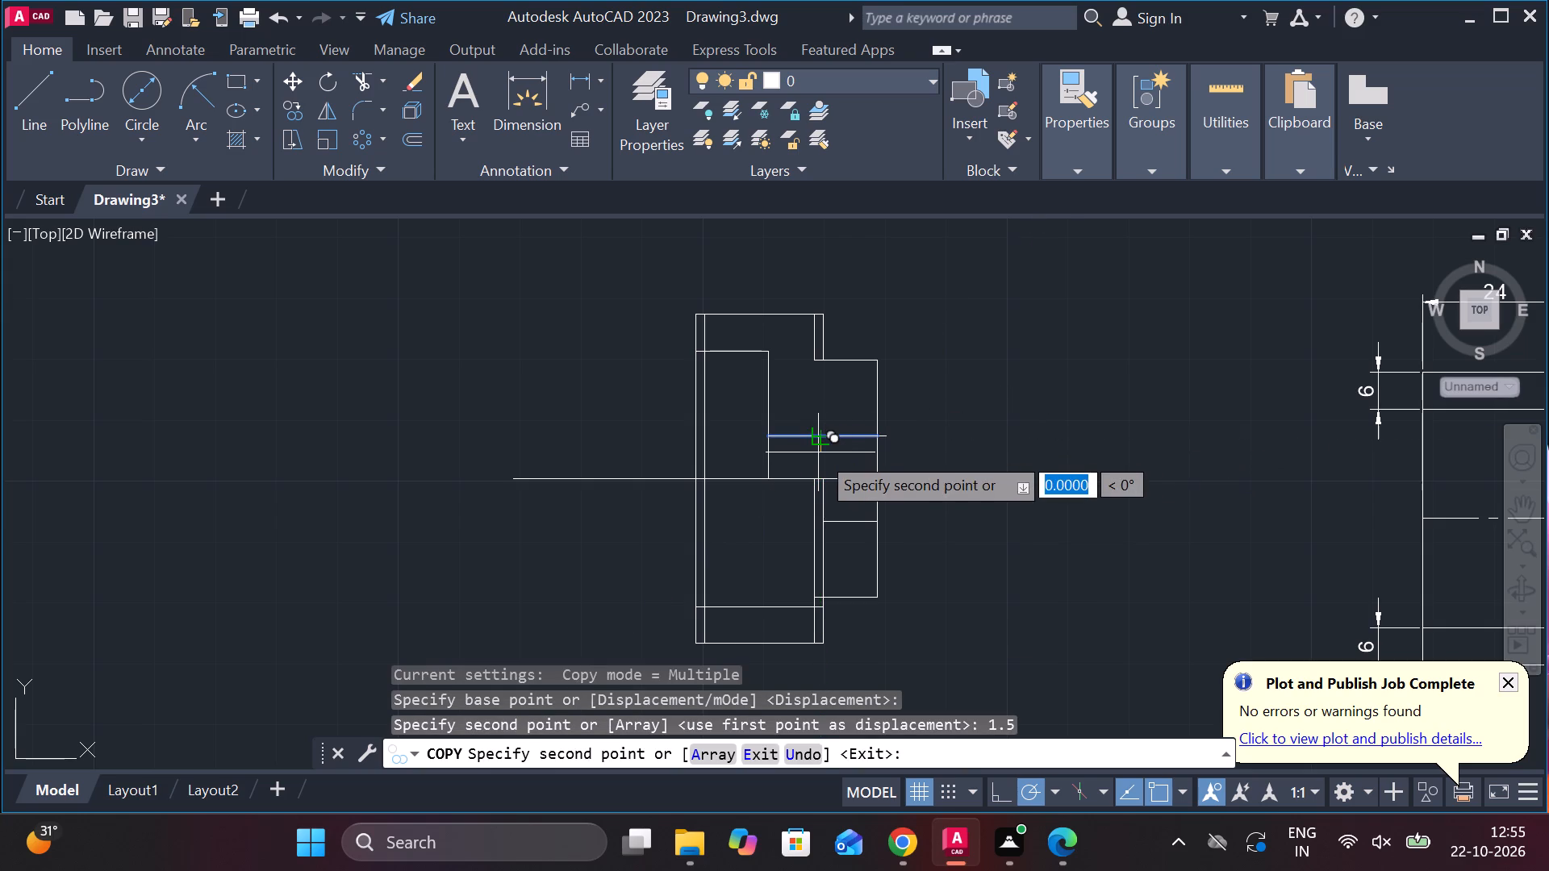
pyautogui.scroll(4, 818, 452)
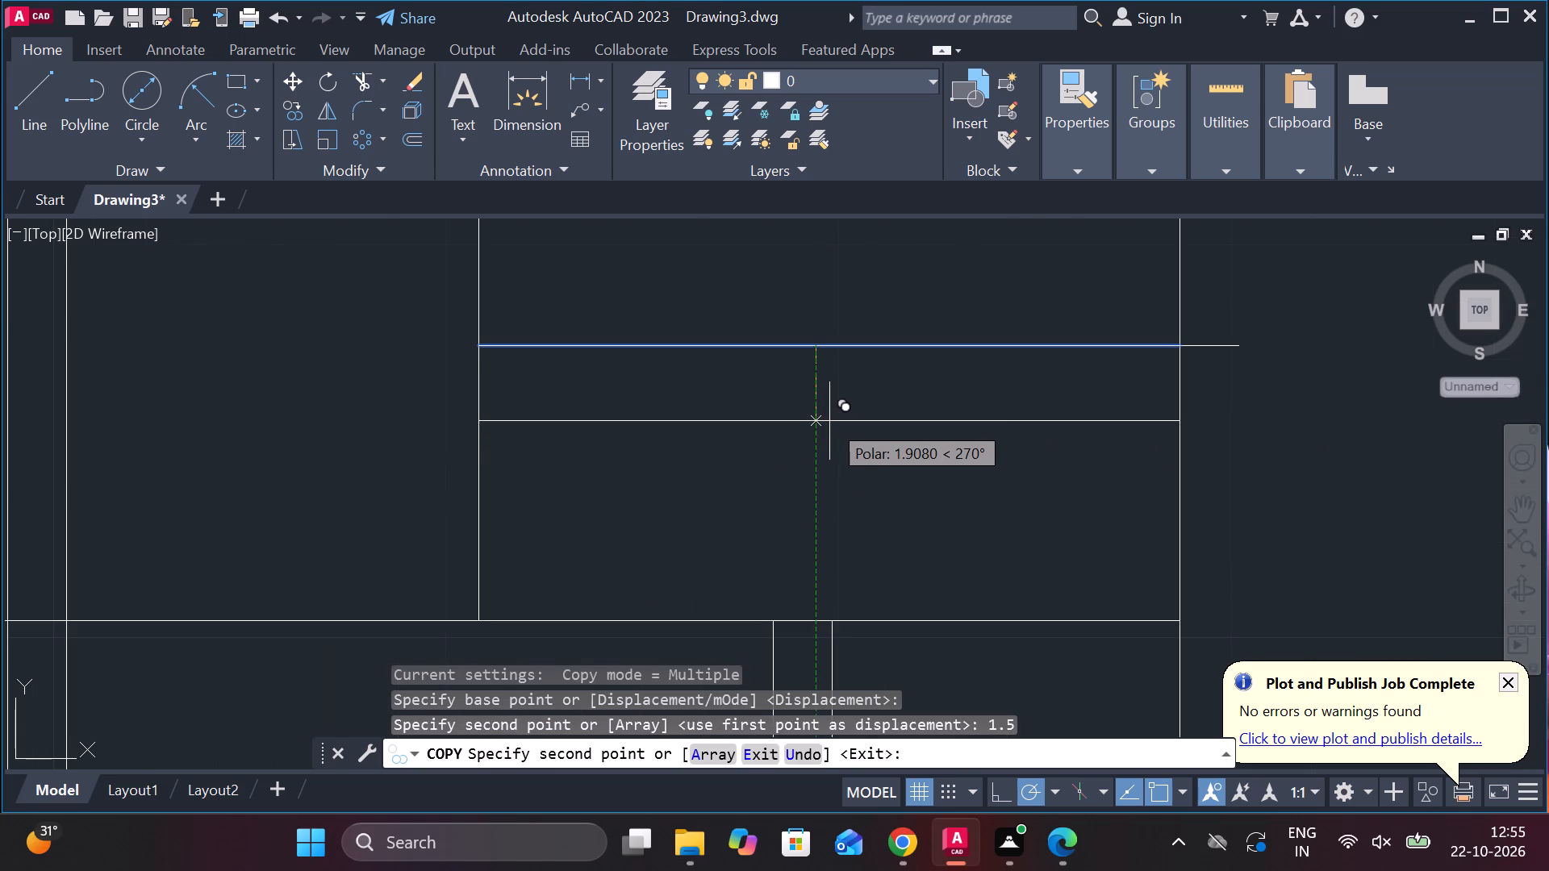
pyautogui.press('1')
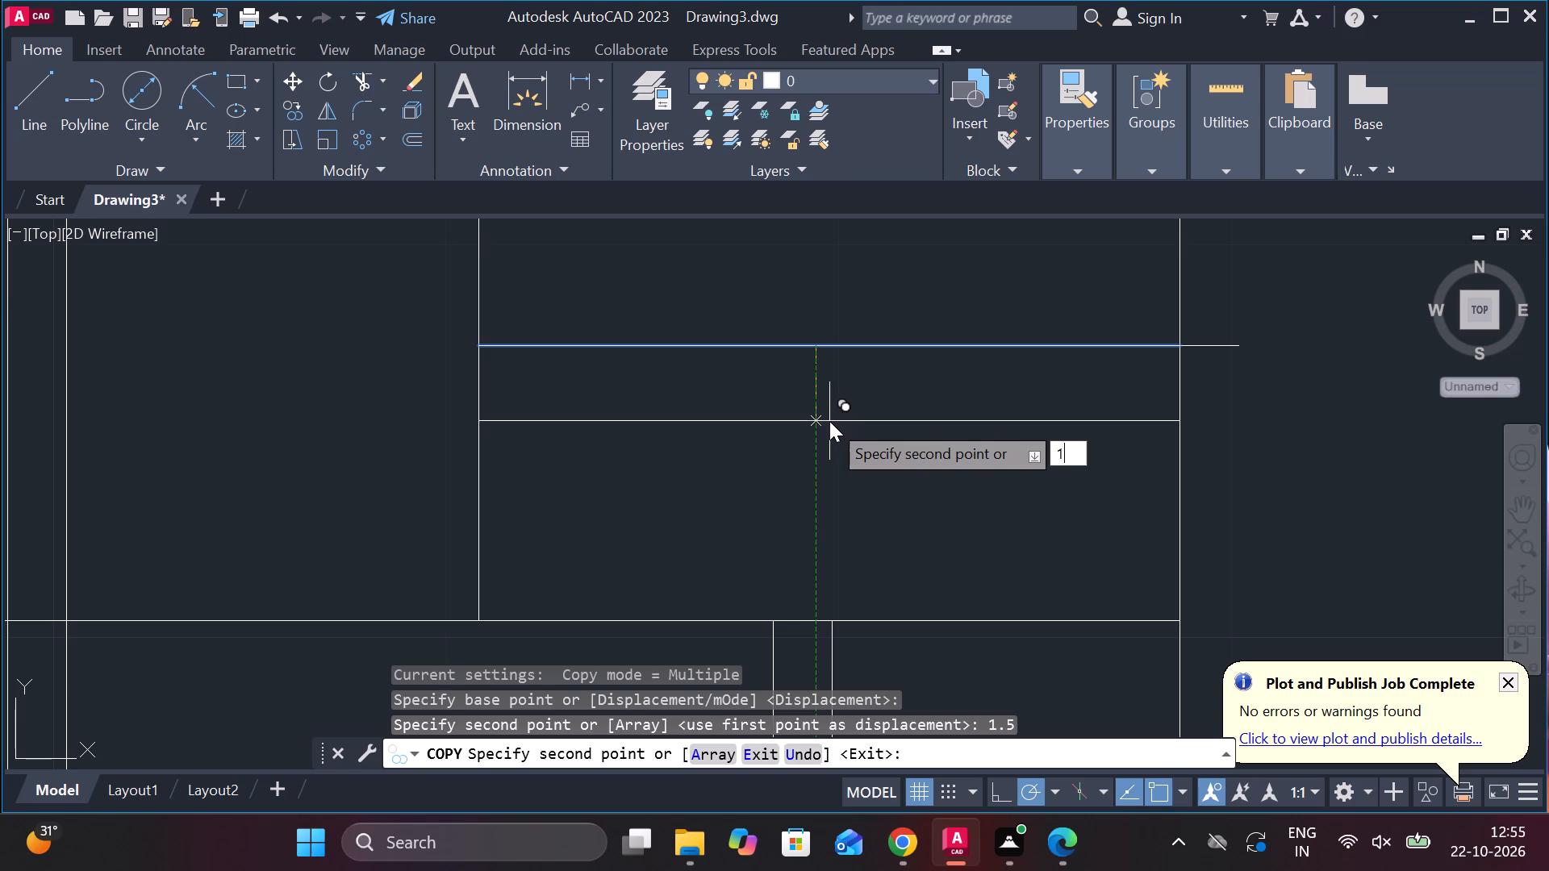
pyautogui.press('.')
pyautogui.press('5')
pyautogui.press('Return')
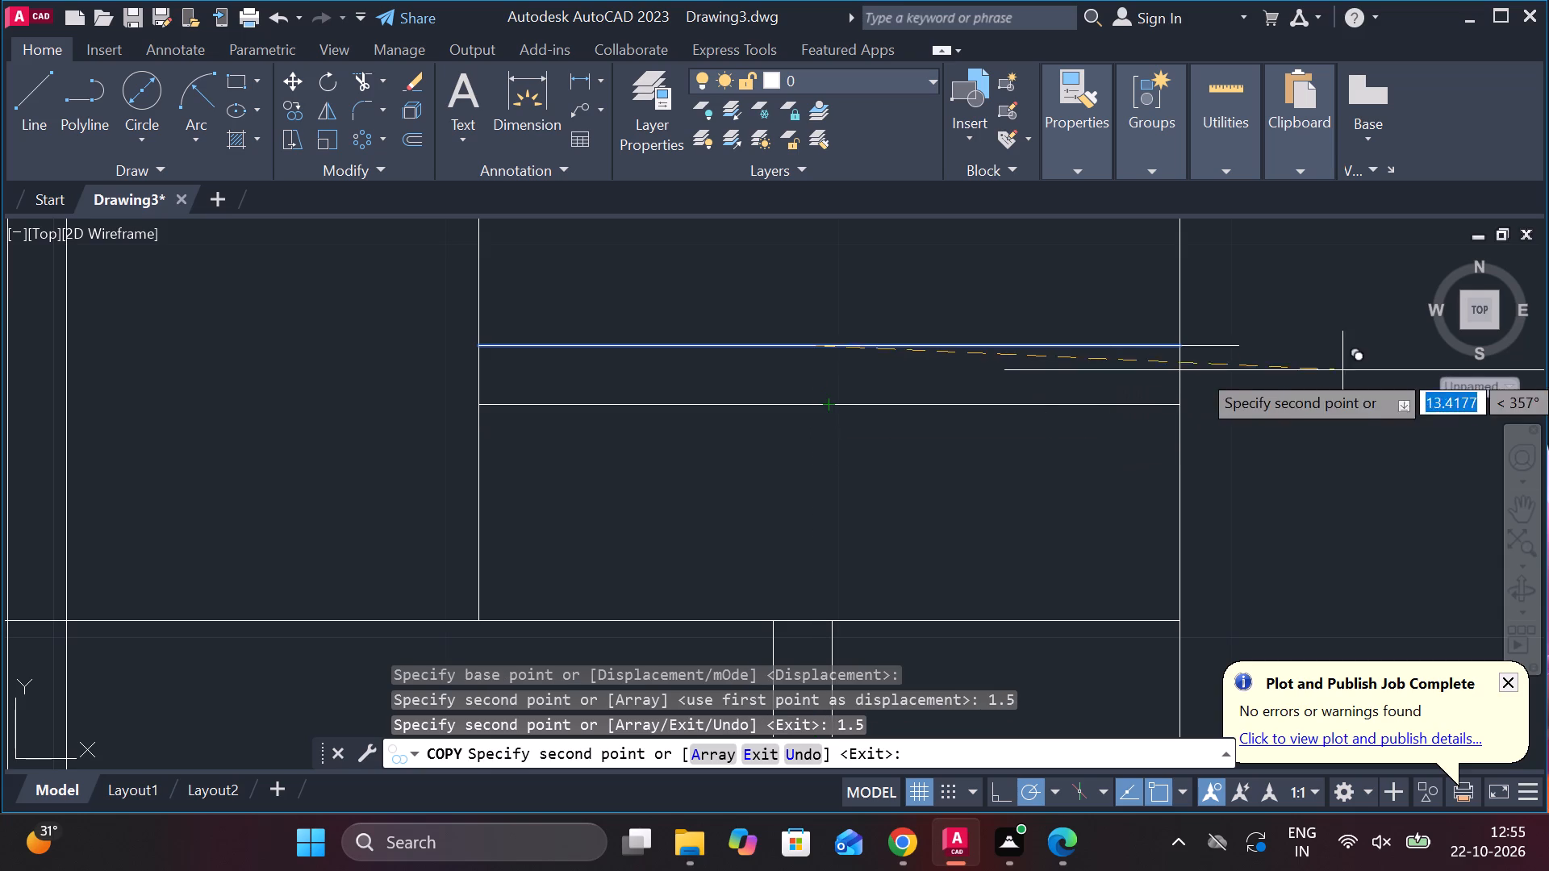
pyautogui.press('Escape')
# Trim the copied line's overhang beyond the right block's outer edge.
pyautogui.scroll(-2, 1378, 475)
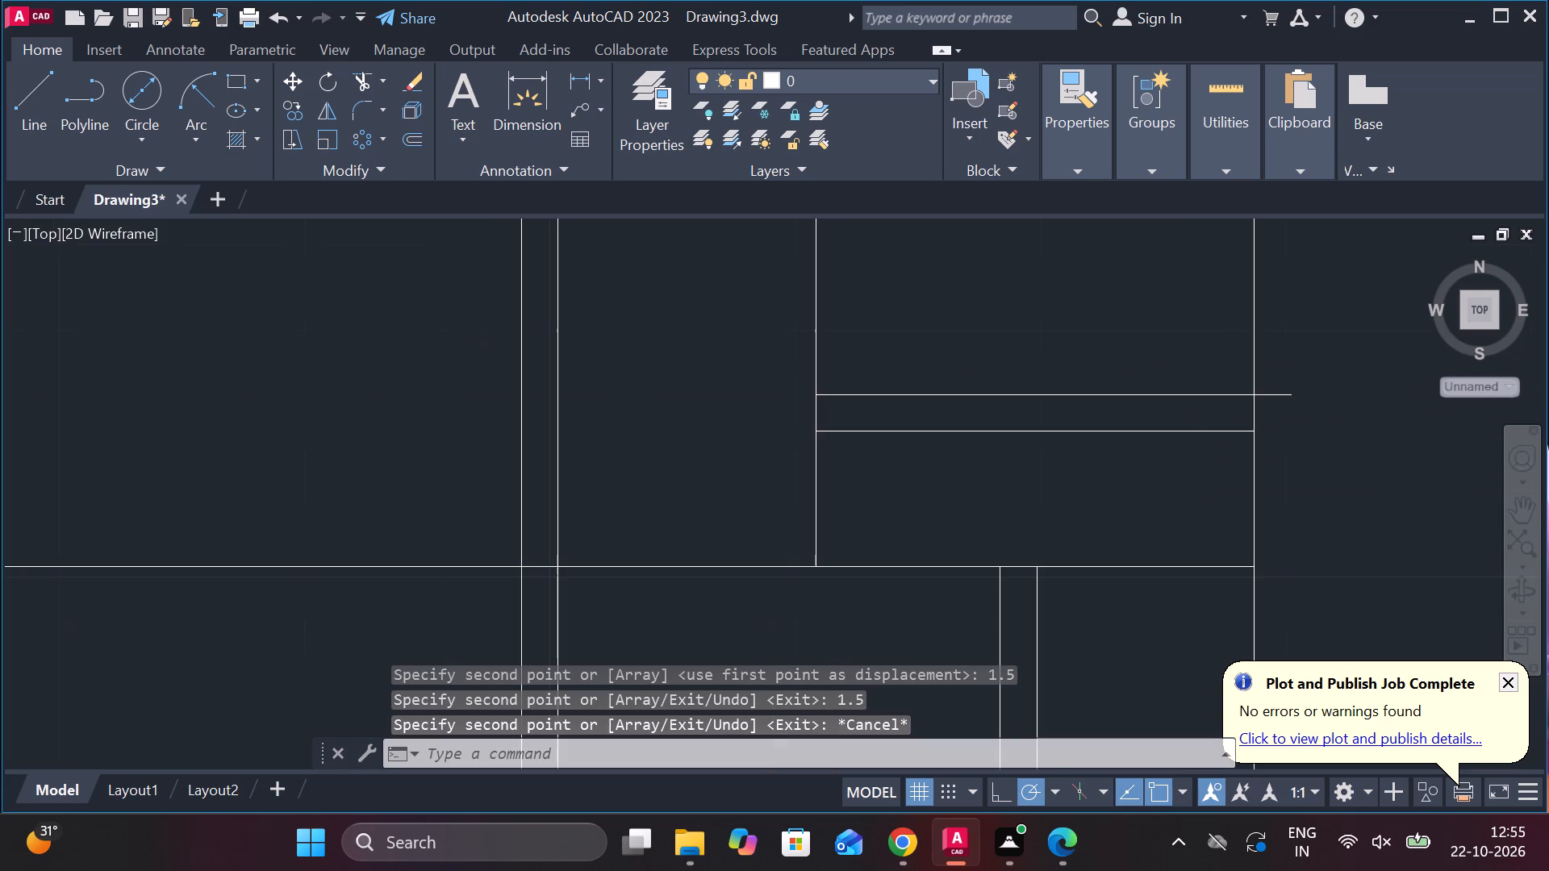
pyautogui.scroll(-1, 1378, 475)
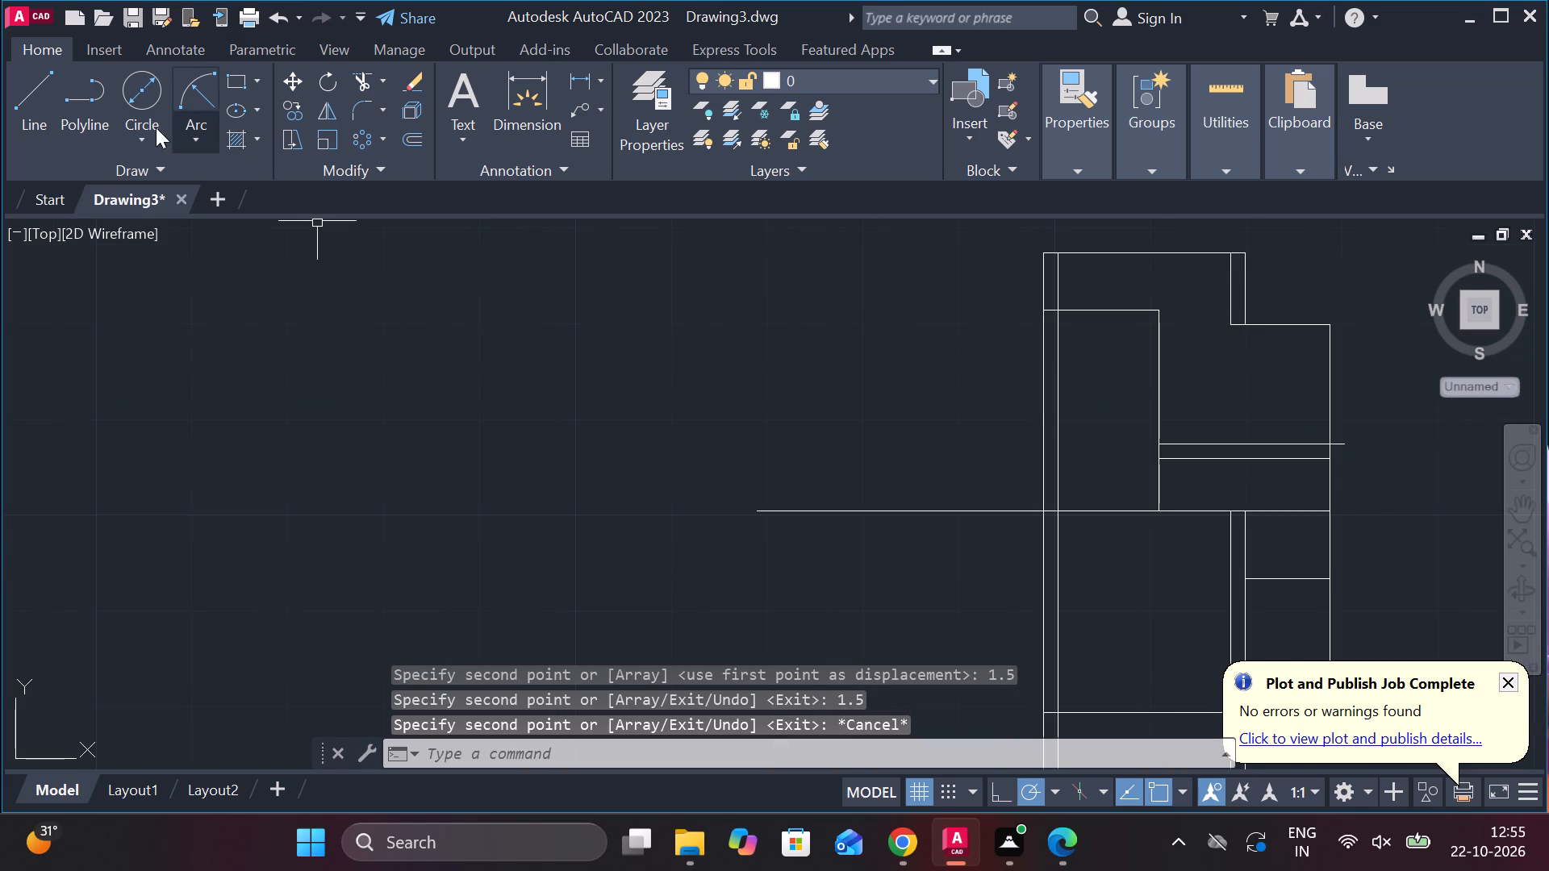
pyautogui.click(363, 87)
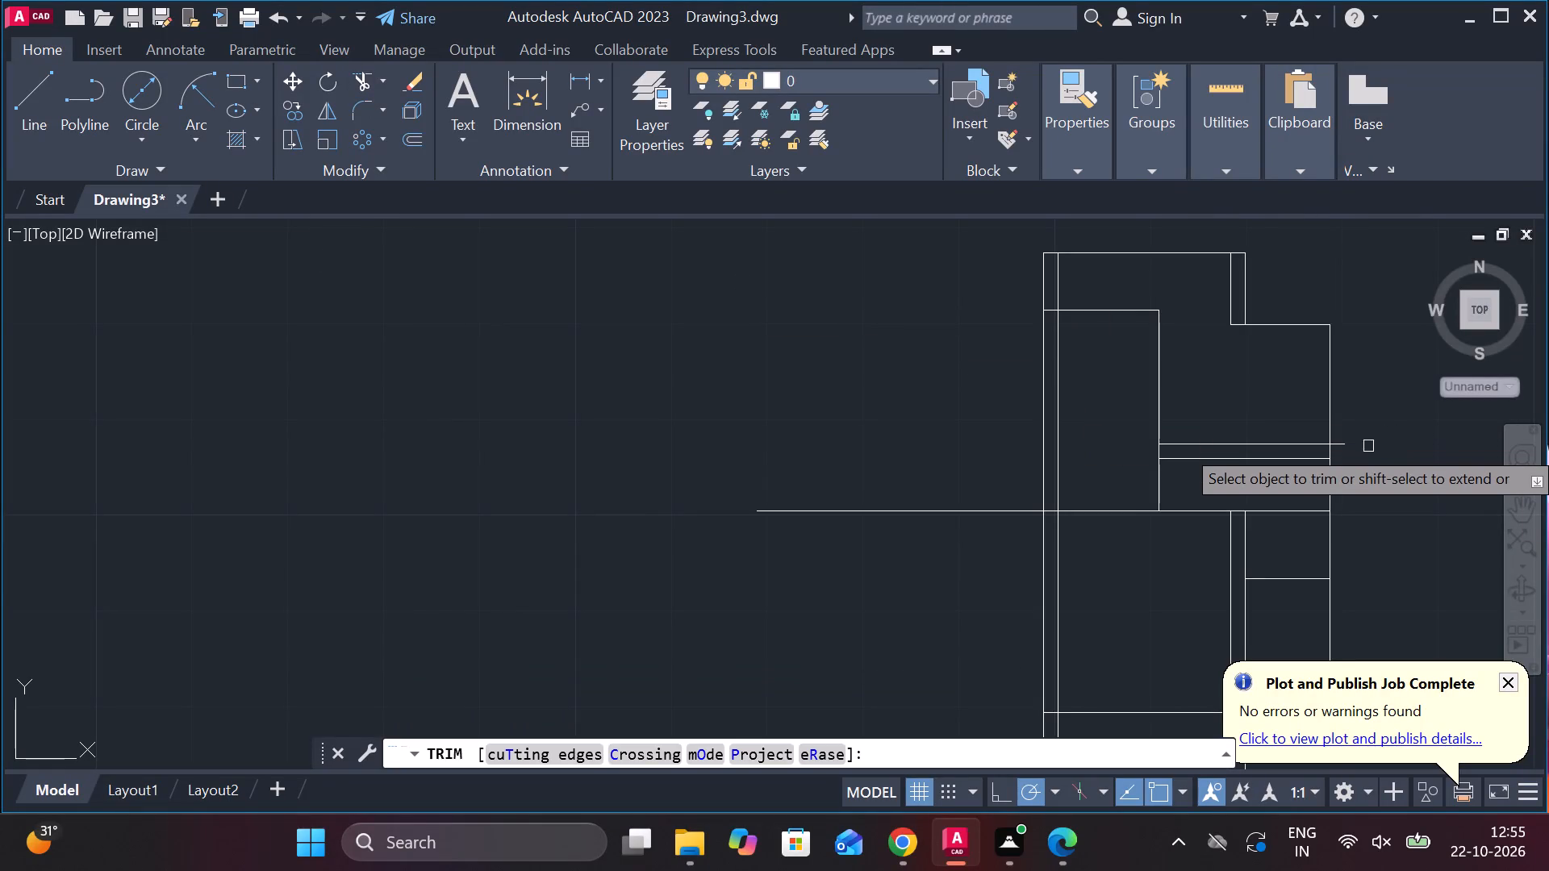
pyautogui.click(1347, 446)
pyautogui.scroll(-3, 1355, 446)
pyautogui.scroll(1, 1405, 537)
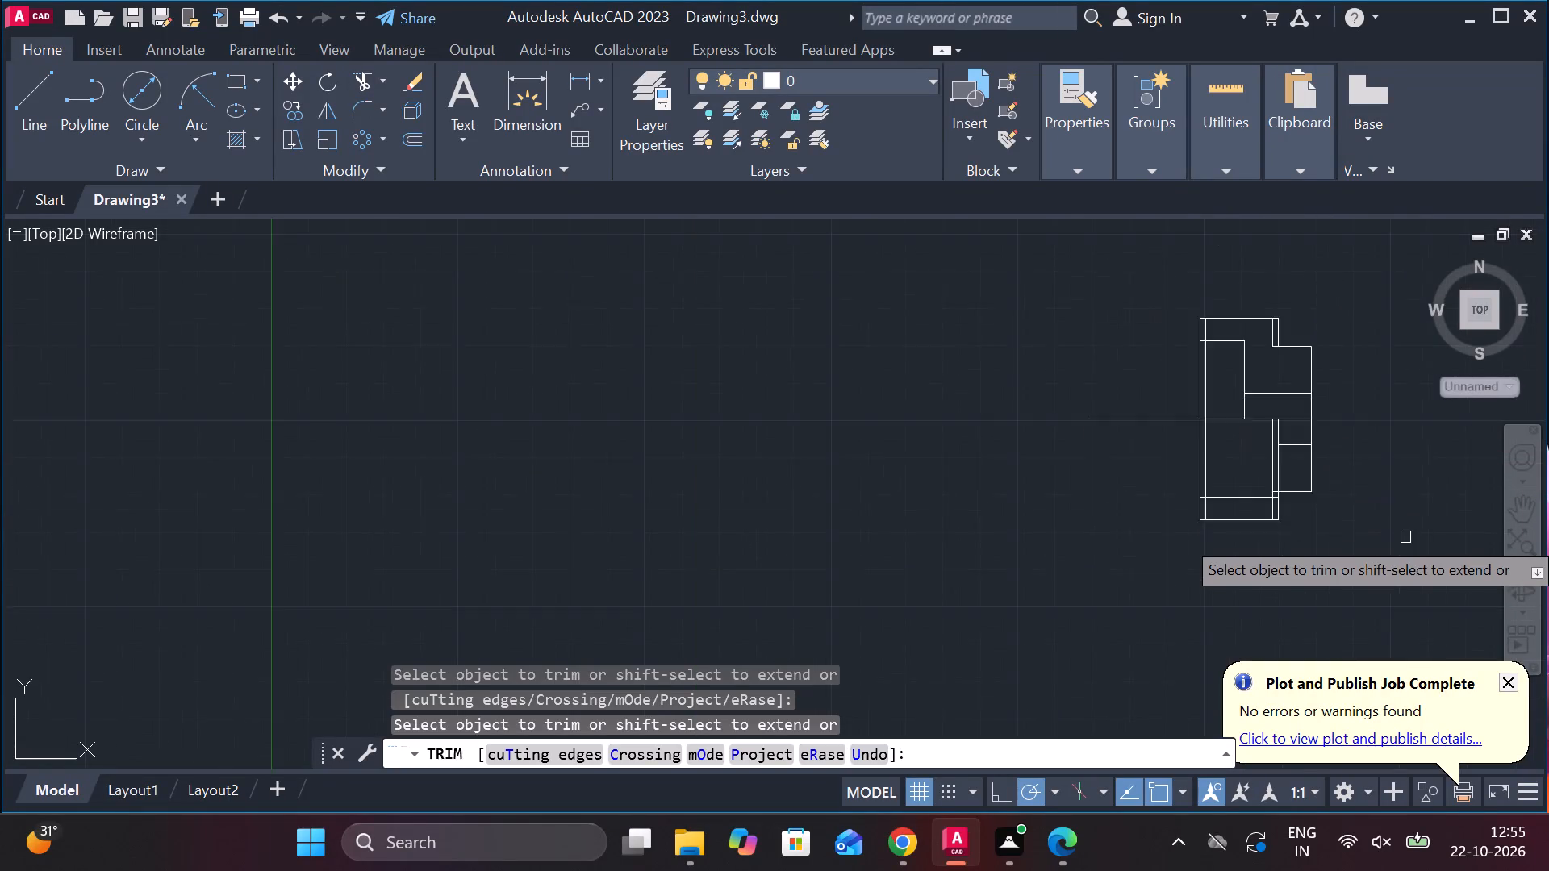
pyautogui.scroll(1, 1405, 537)
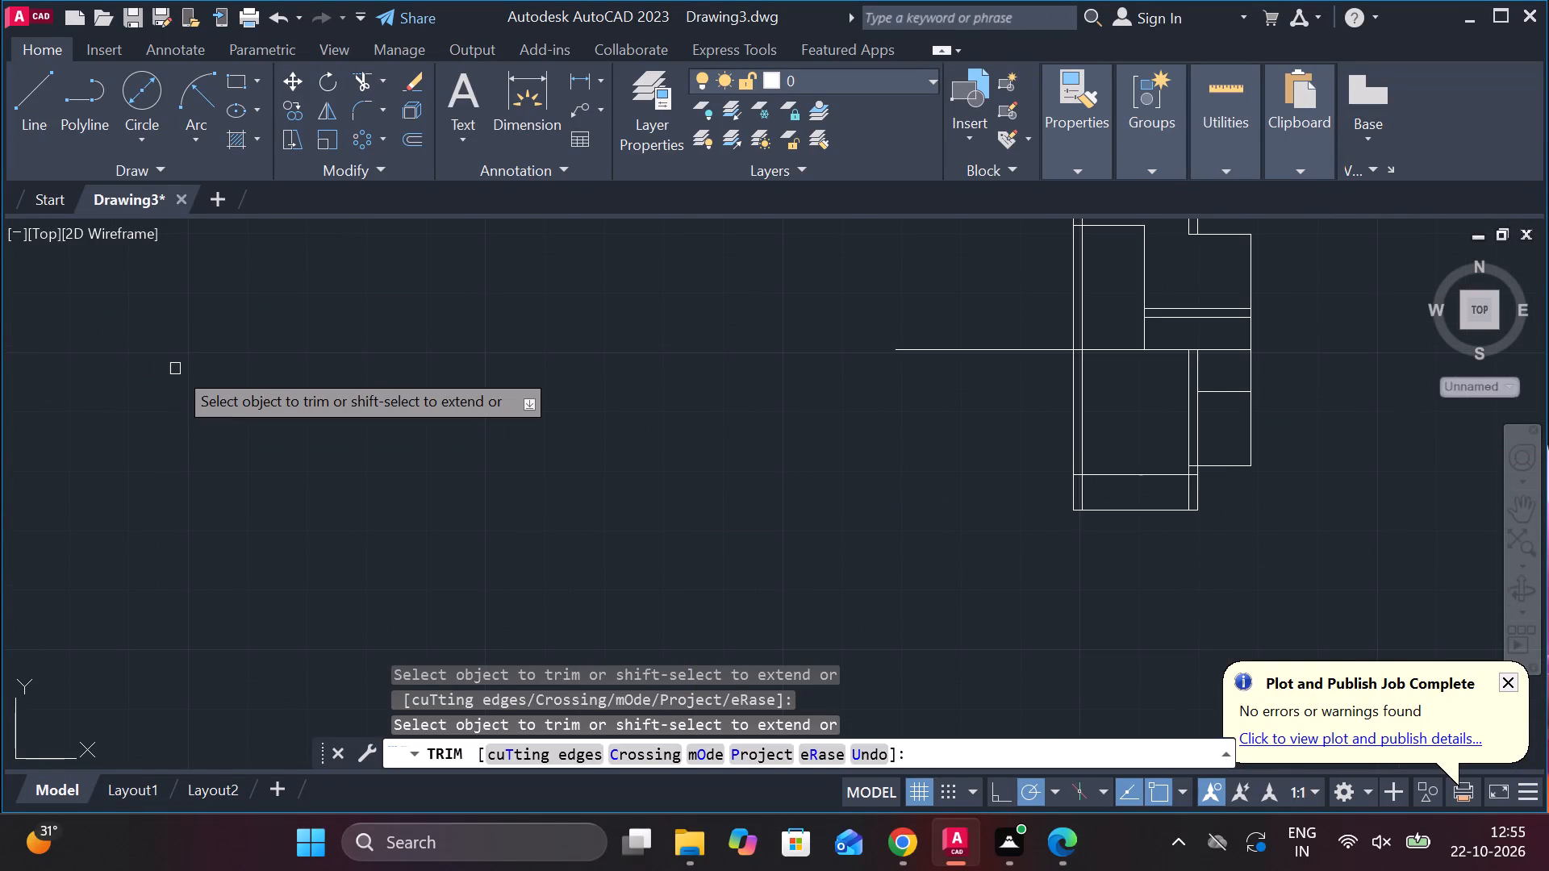
pyautogui.press('Escape')
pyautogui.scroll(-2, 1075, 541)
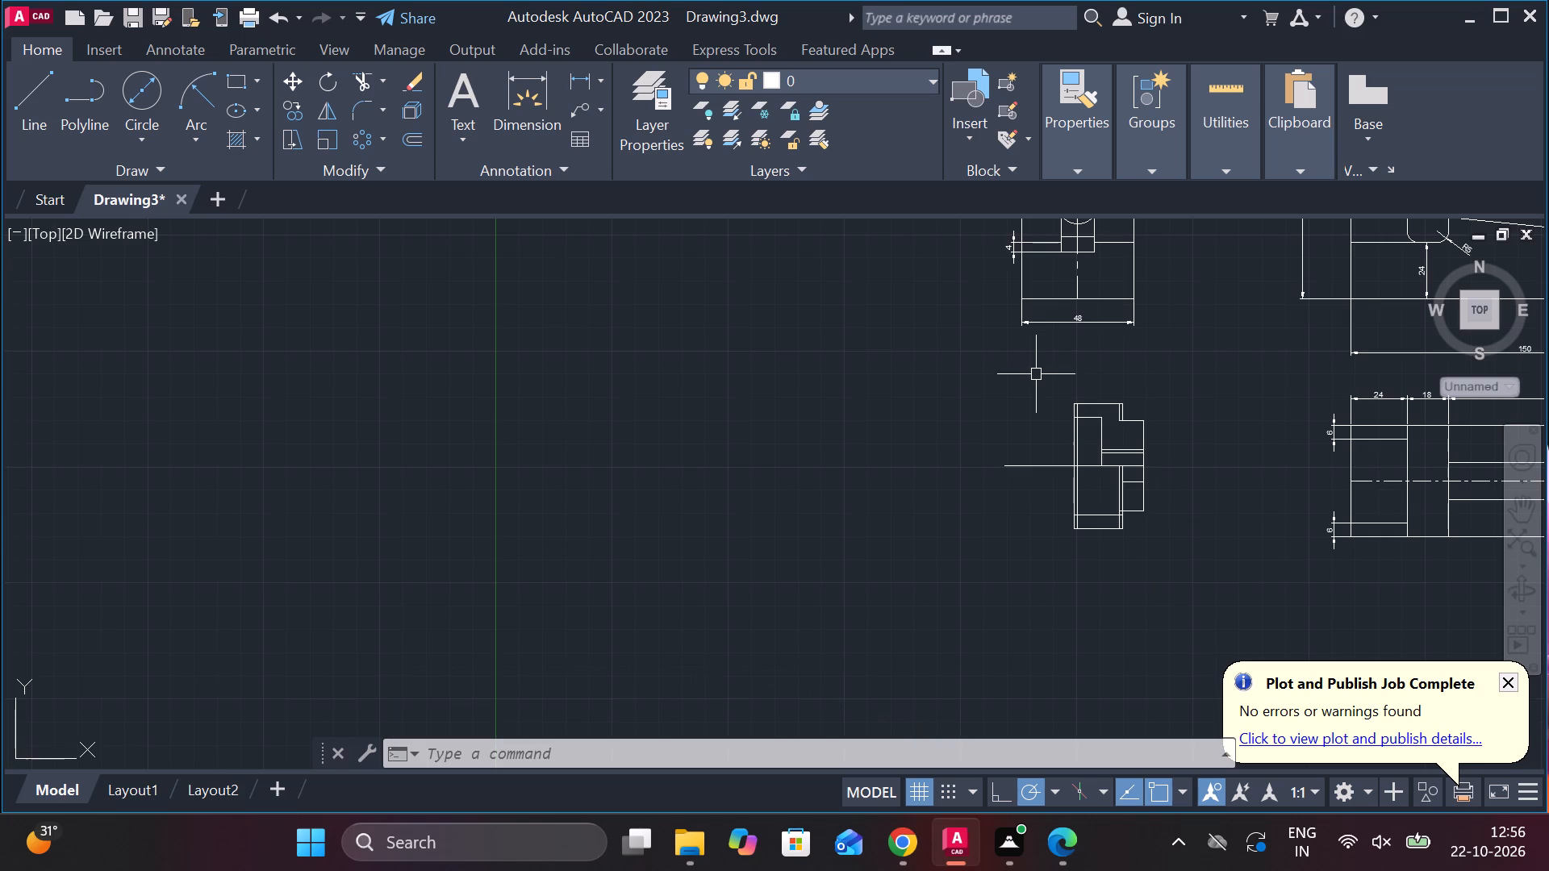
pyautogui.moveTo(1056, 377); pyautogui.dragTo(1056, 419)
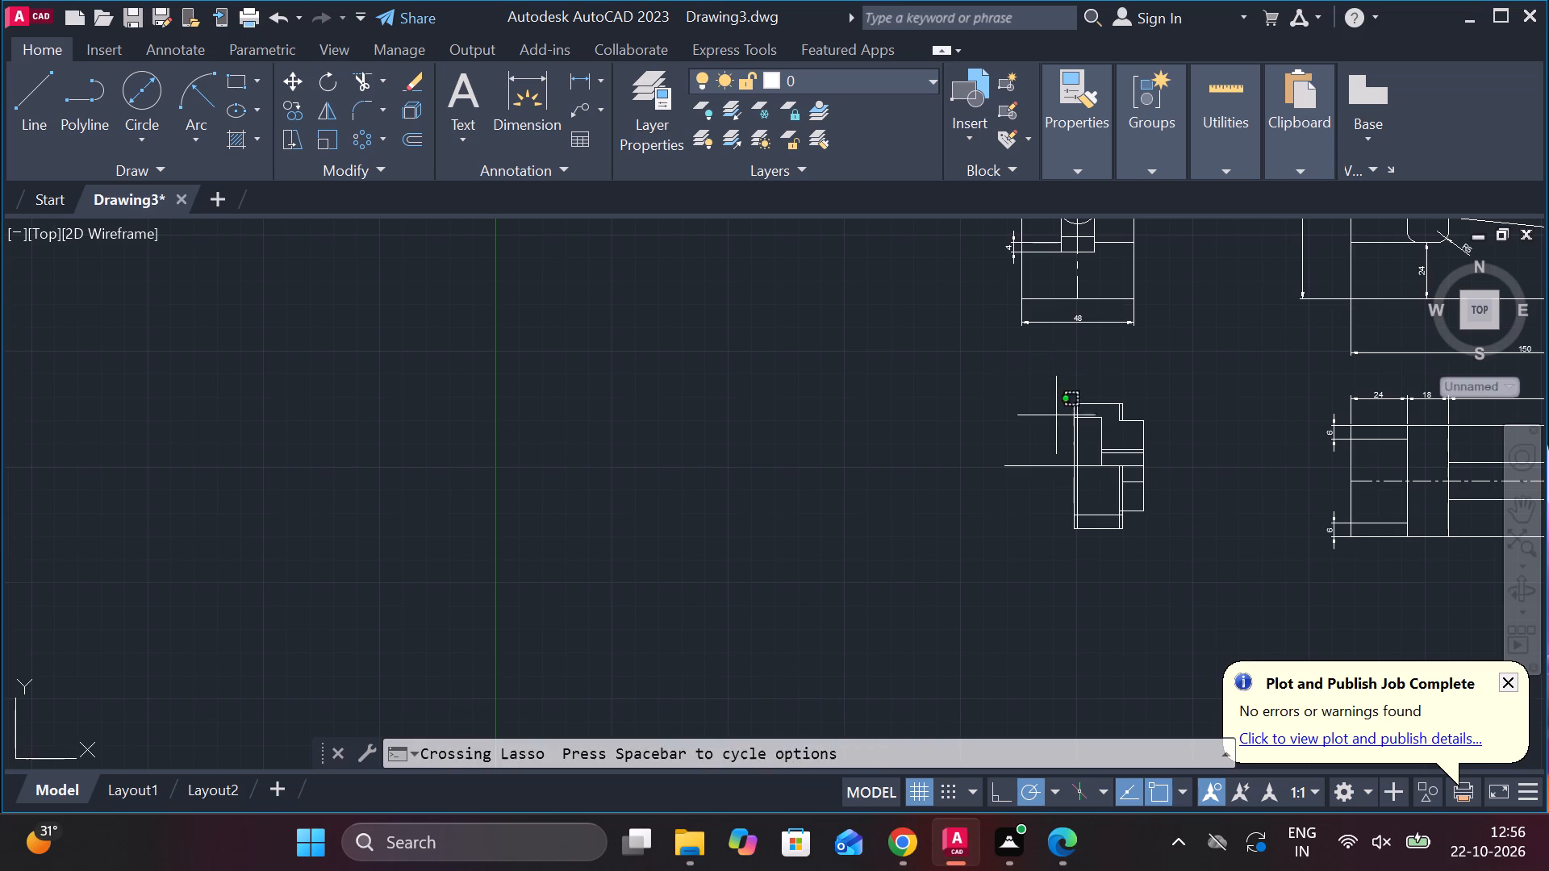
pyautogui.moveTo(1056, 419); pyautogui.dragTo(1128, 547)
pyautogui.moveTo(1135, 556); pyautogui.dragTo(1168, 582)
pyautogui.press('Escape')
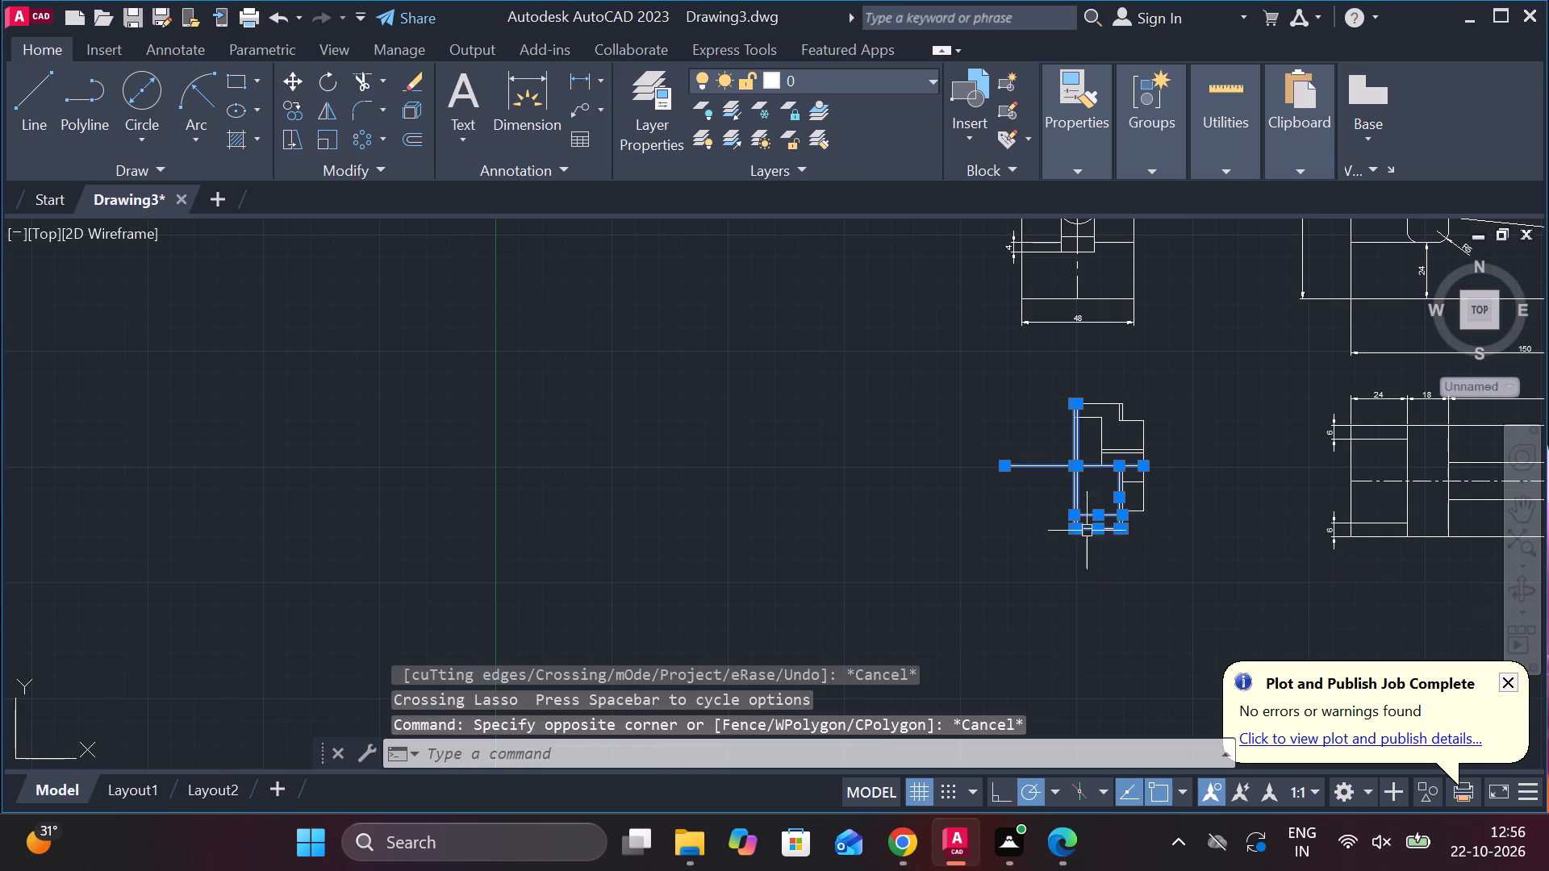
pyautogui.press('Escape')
# Copy the stepped component, without its long midline, to beneath the slotted view in the undimensioned duplicate set of views.
pyautogui.moveTo(1039, 354); pyautogui.dragTo(1034, 364)
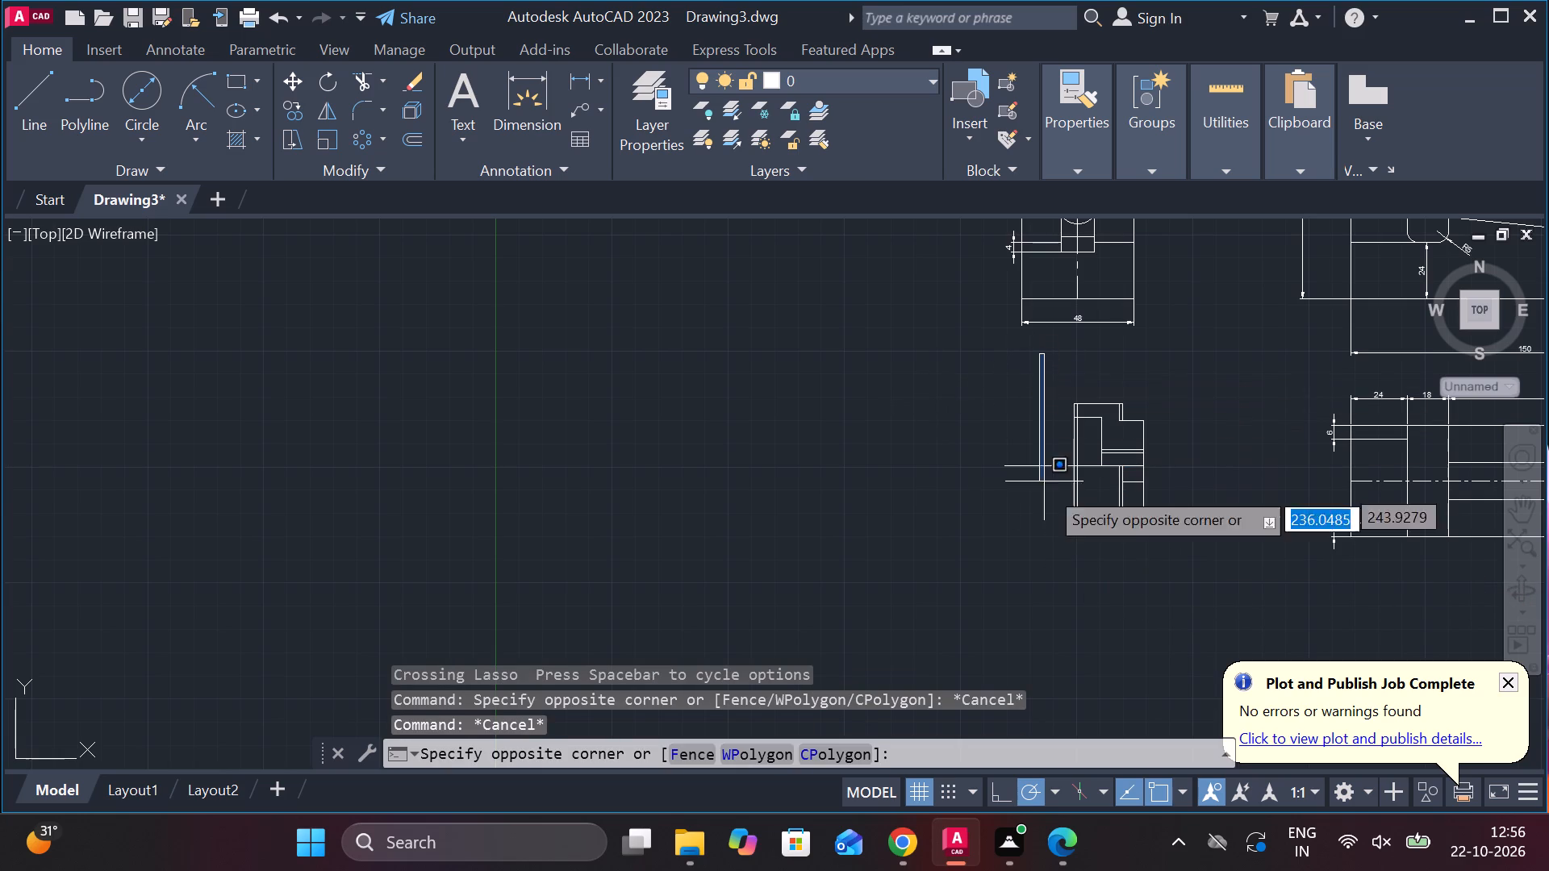
pyautogui.click(1179, 569)
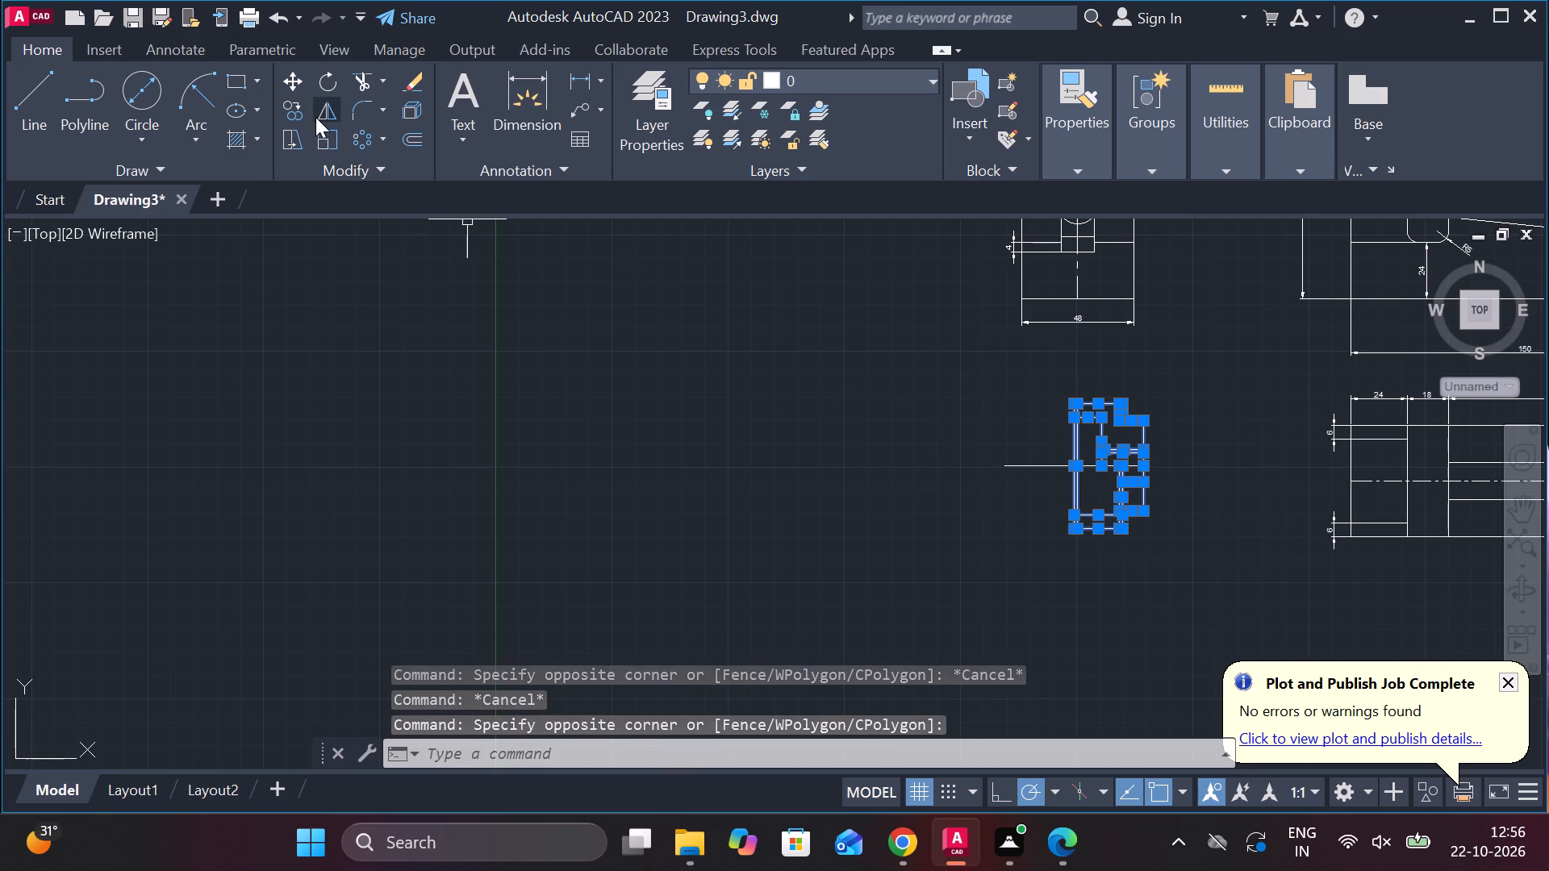
pyautogui.click(287, 107)
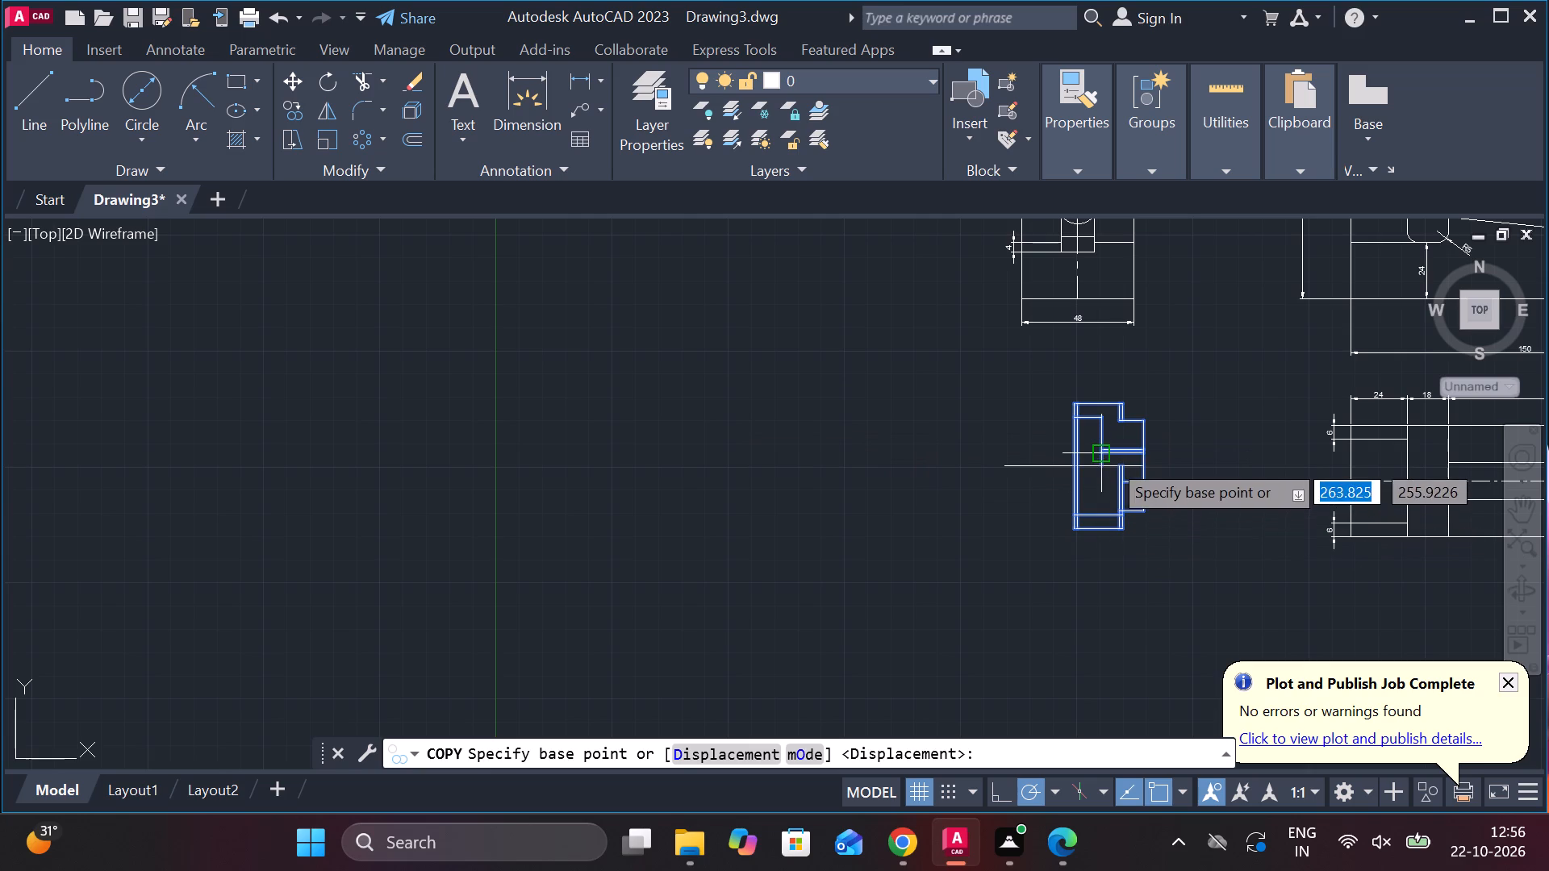
pyautogui.click(1109, 460)
pyautogui.scroll(-2, 1272, 446)
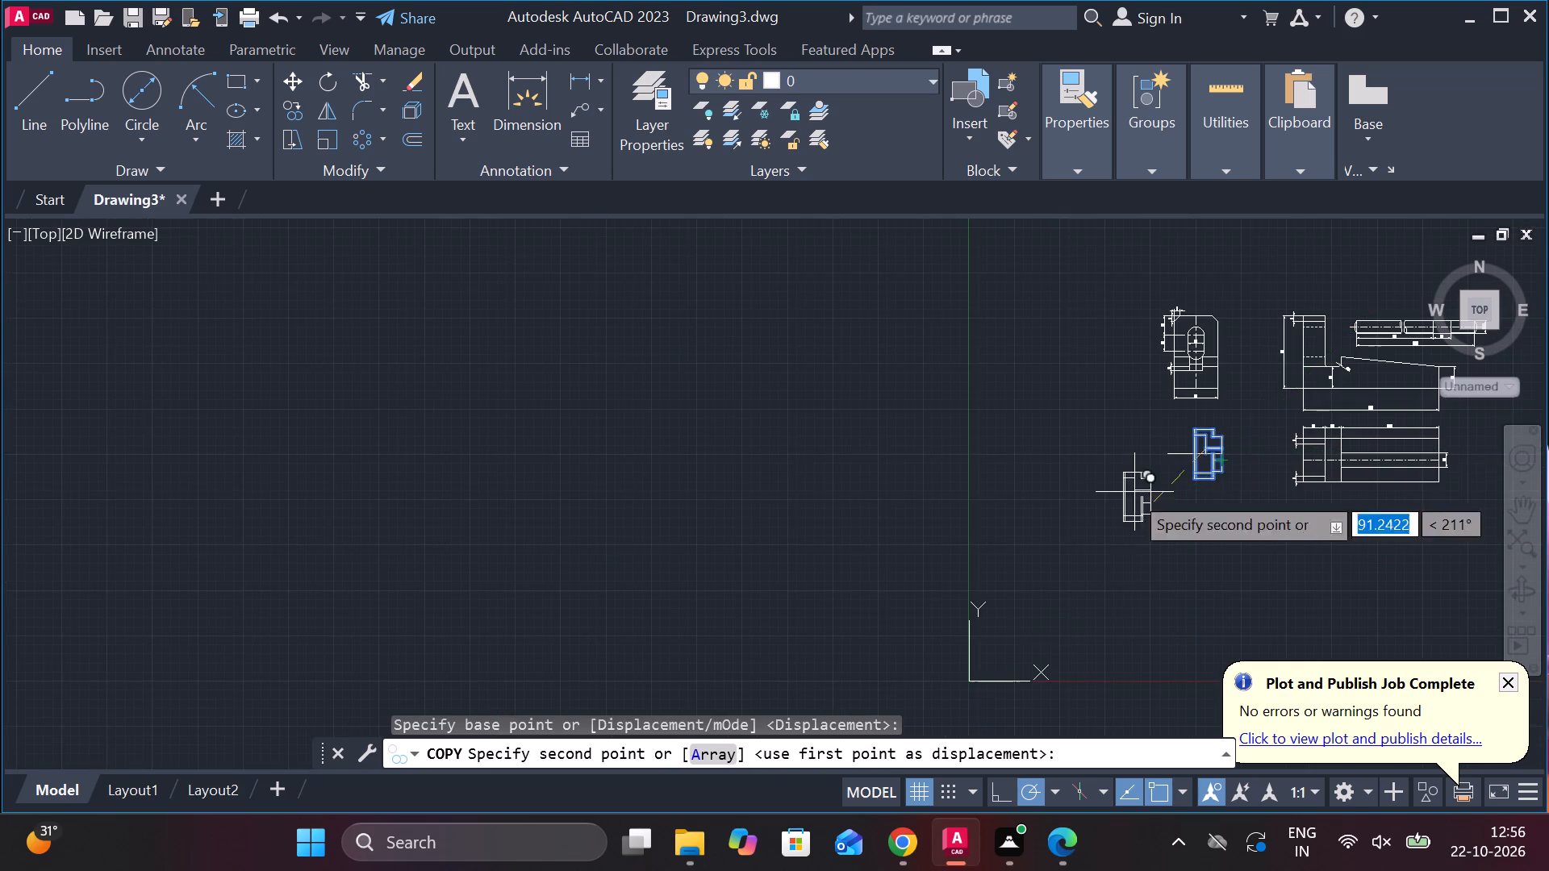
pyautogui.scroll(-3, 1058, 500)
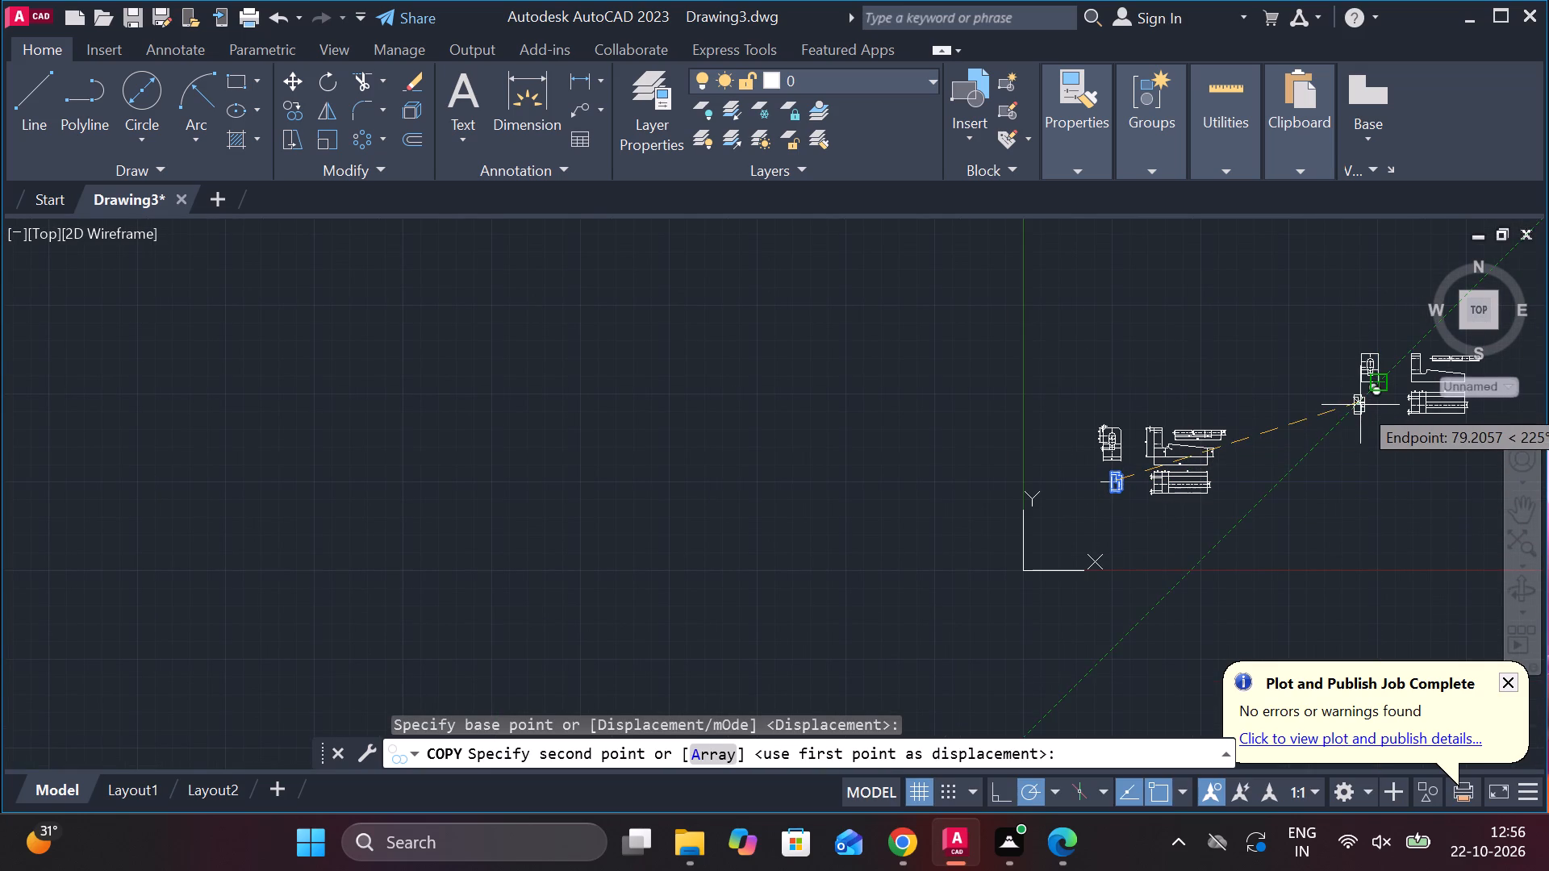
pyautogui.click(1368, 410)
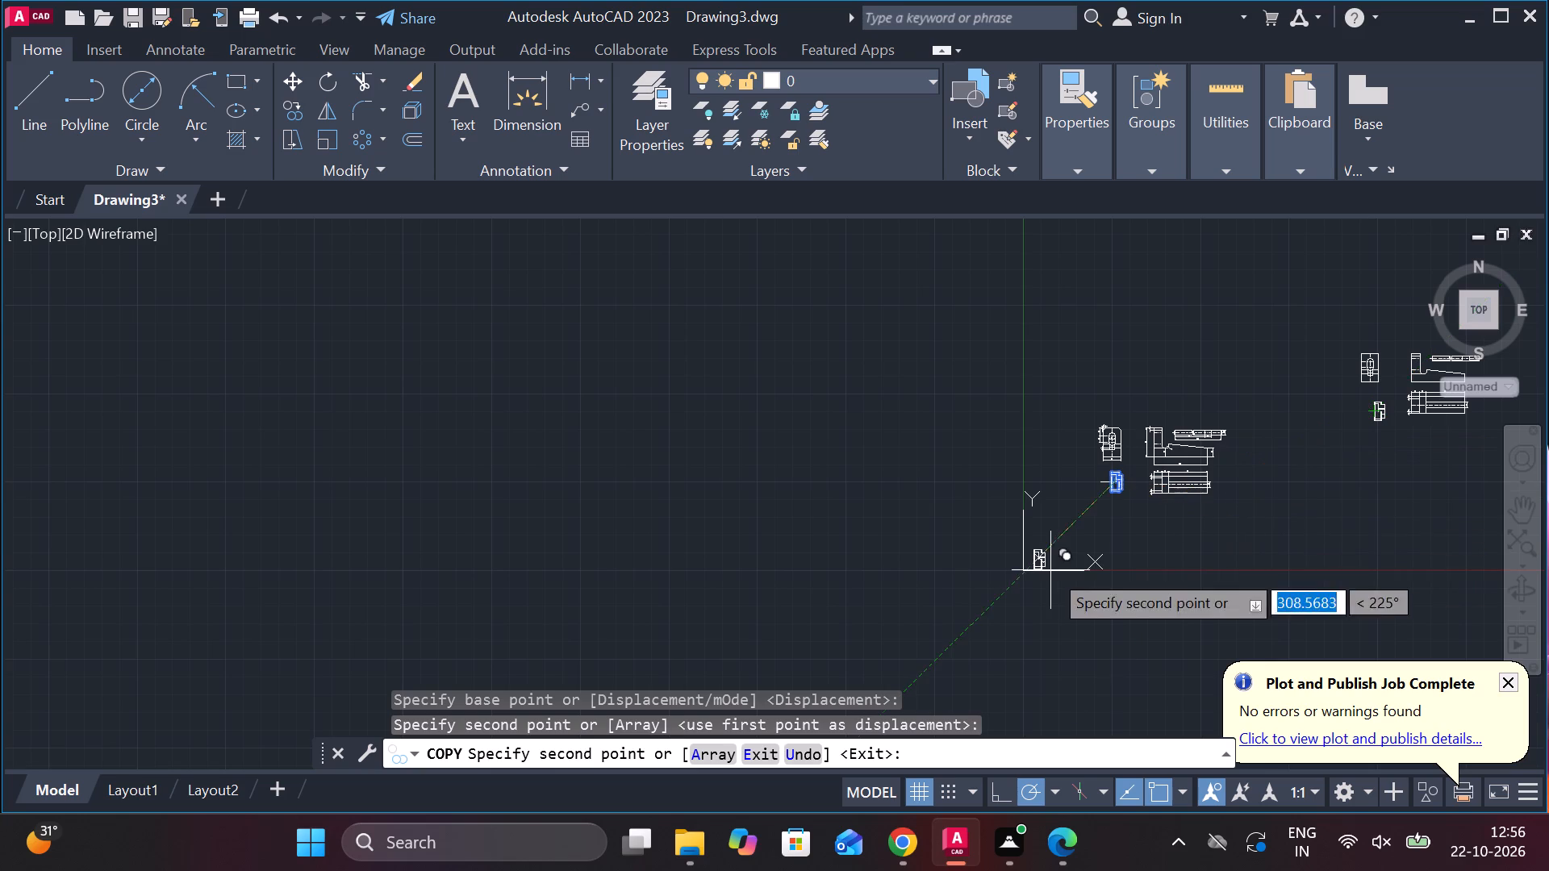
pyautogui.press('Escape')
# Add a vertical linear dimension for the full height of the original stepped component's right block, outside its outer edge.
pyautogui.scroll(3, 1137, 527)
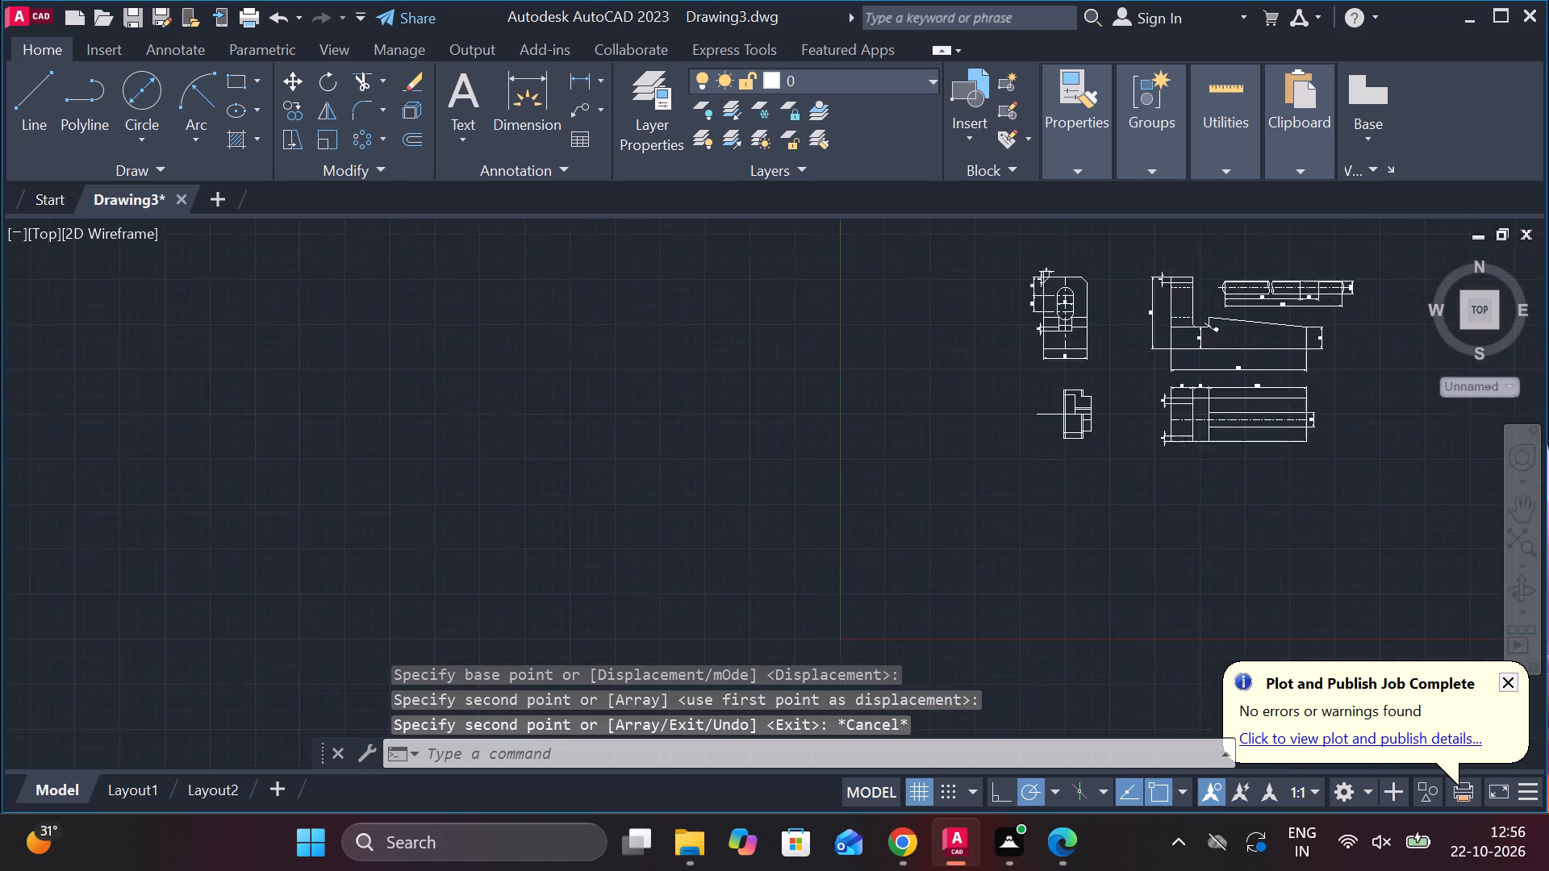
pyautogui.scroll(2, 1047, 481)
pyautogui.scroll(-3, 1065, 399)
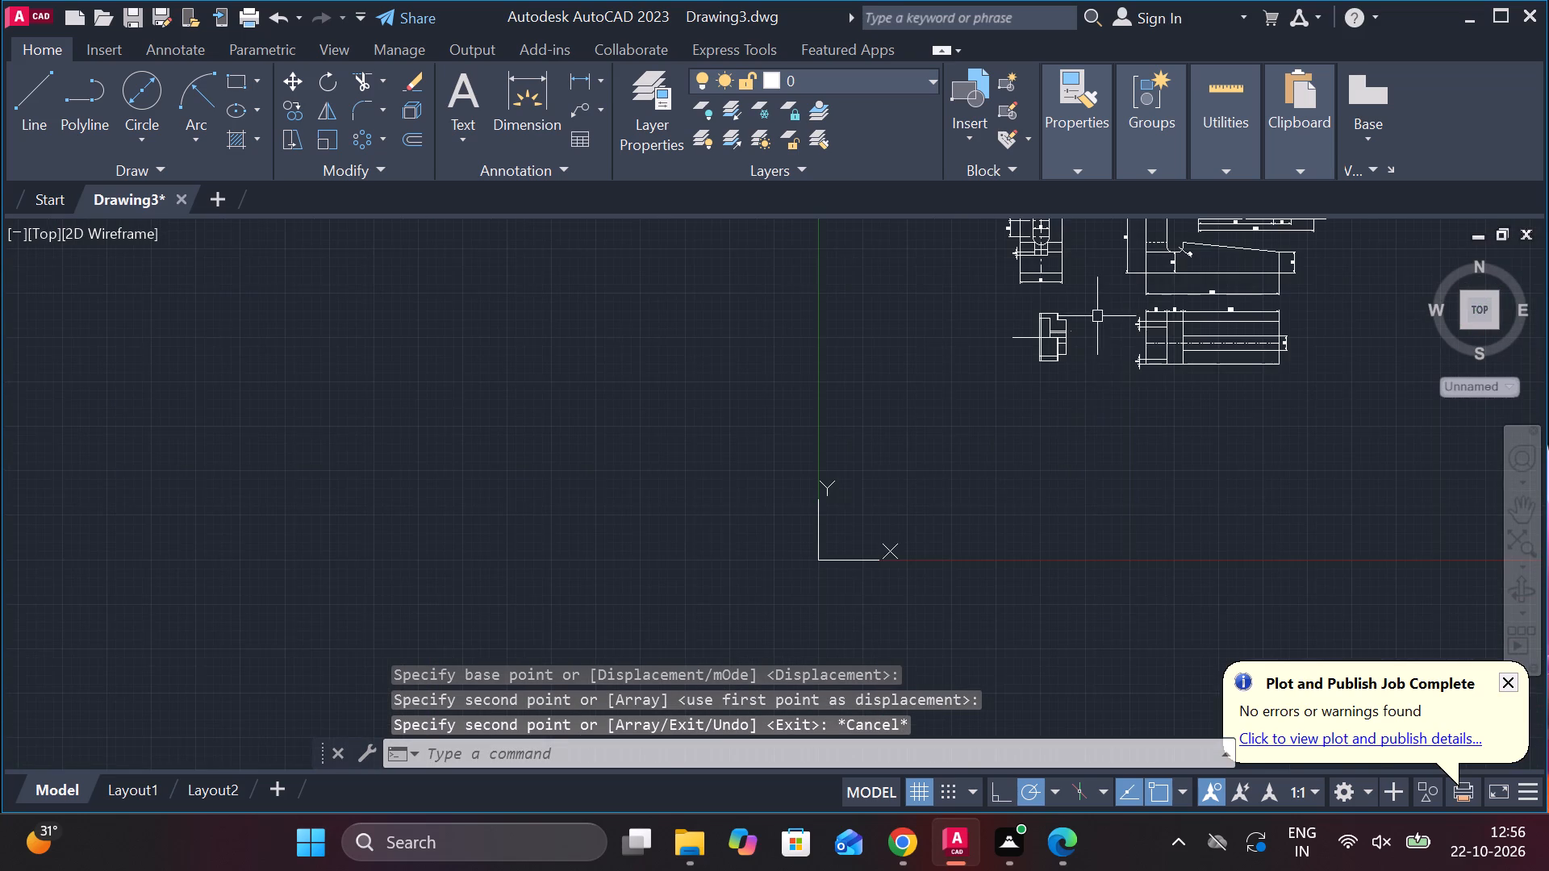
pyautogui.scroll(5, 1097, 314)
pyautogui.scroll(-1, 1081, 316)
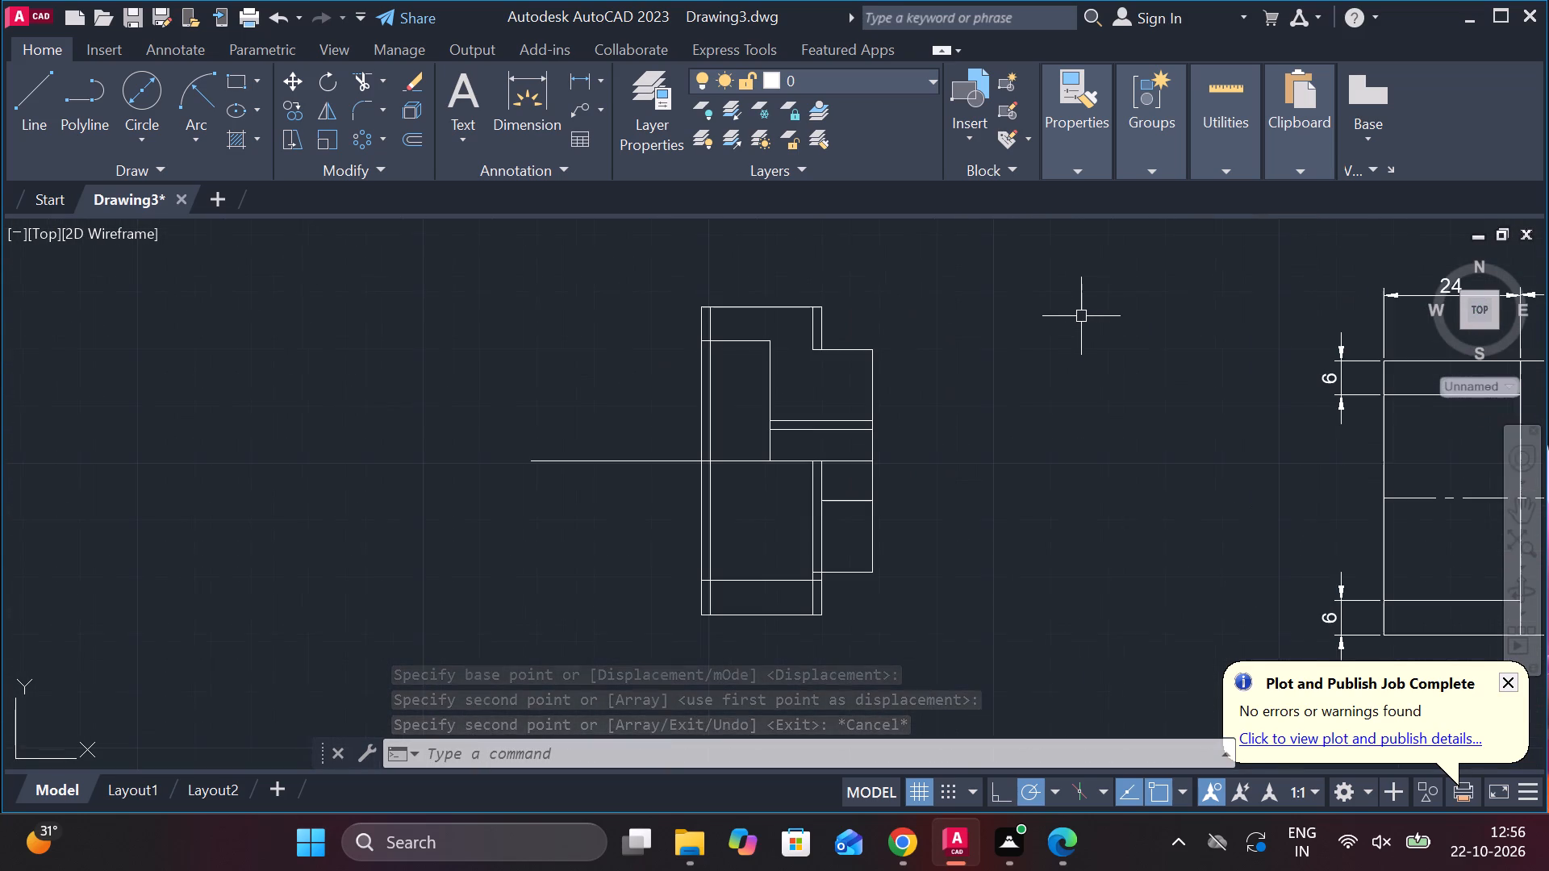
pyautogui.click(573, 79)
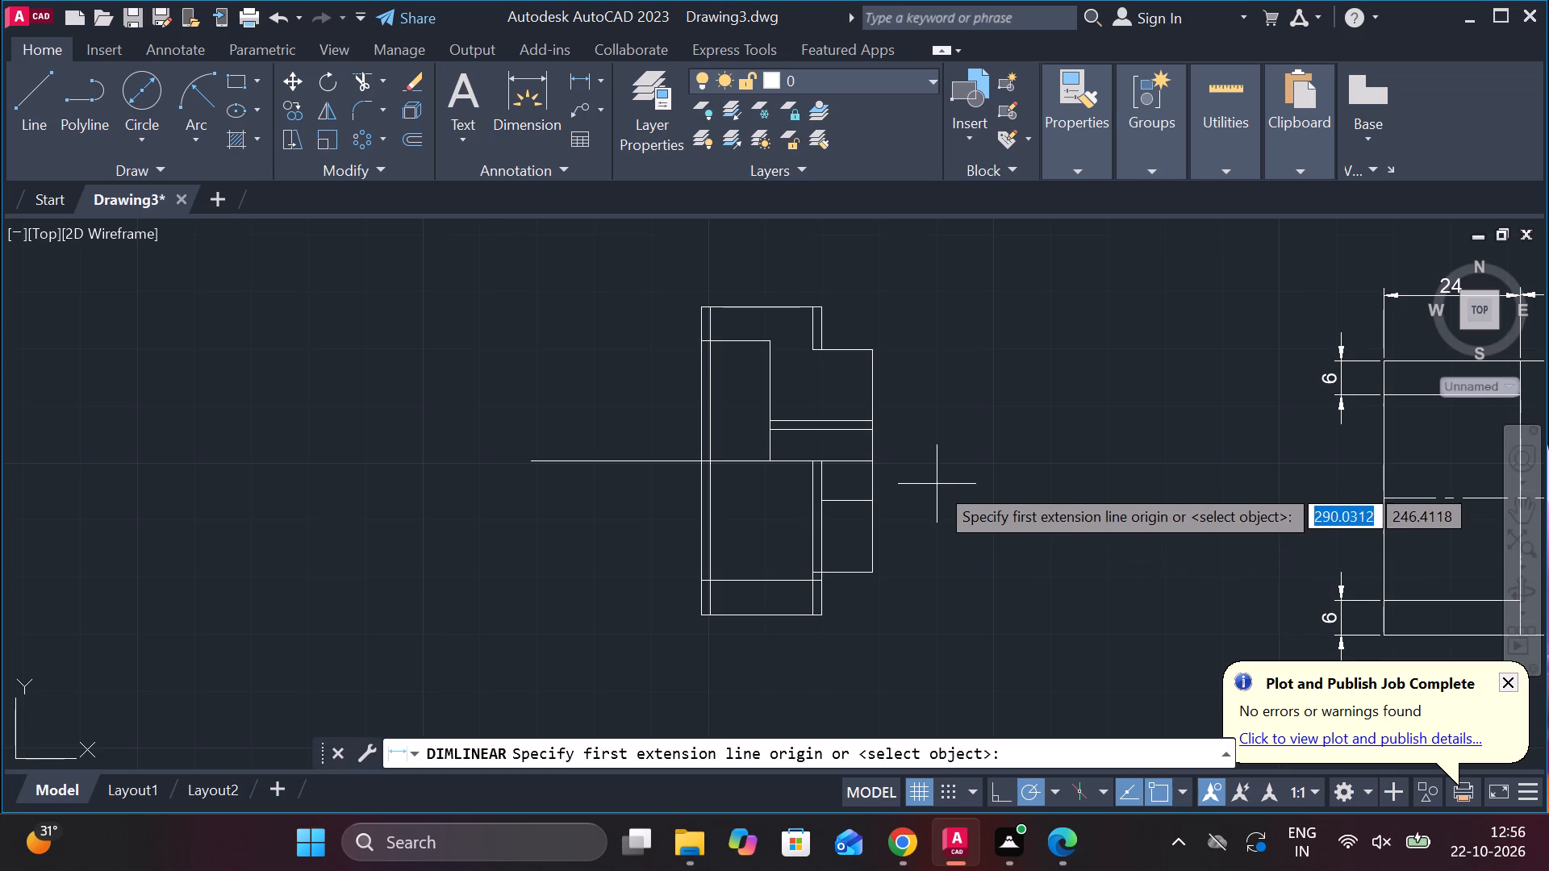
pyautogui.click(866, 354)
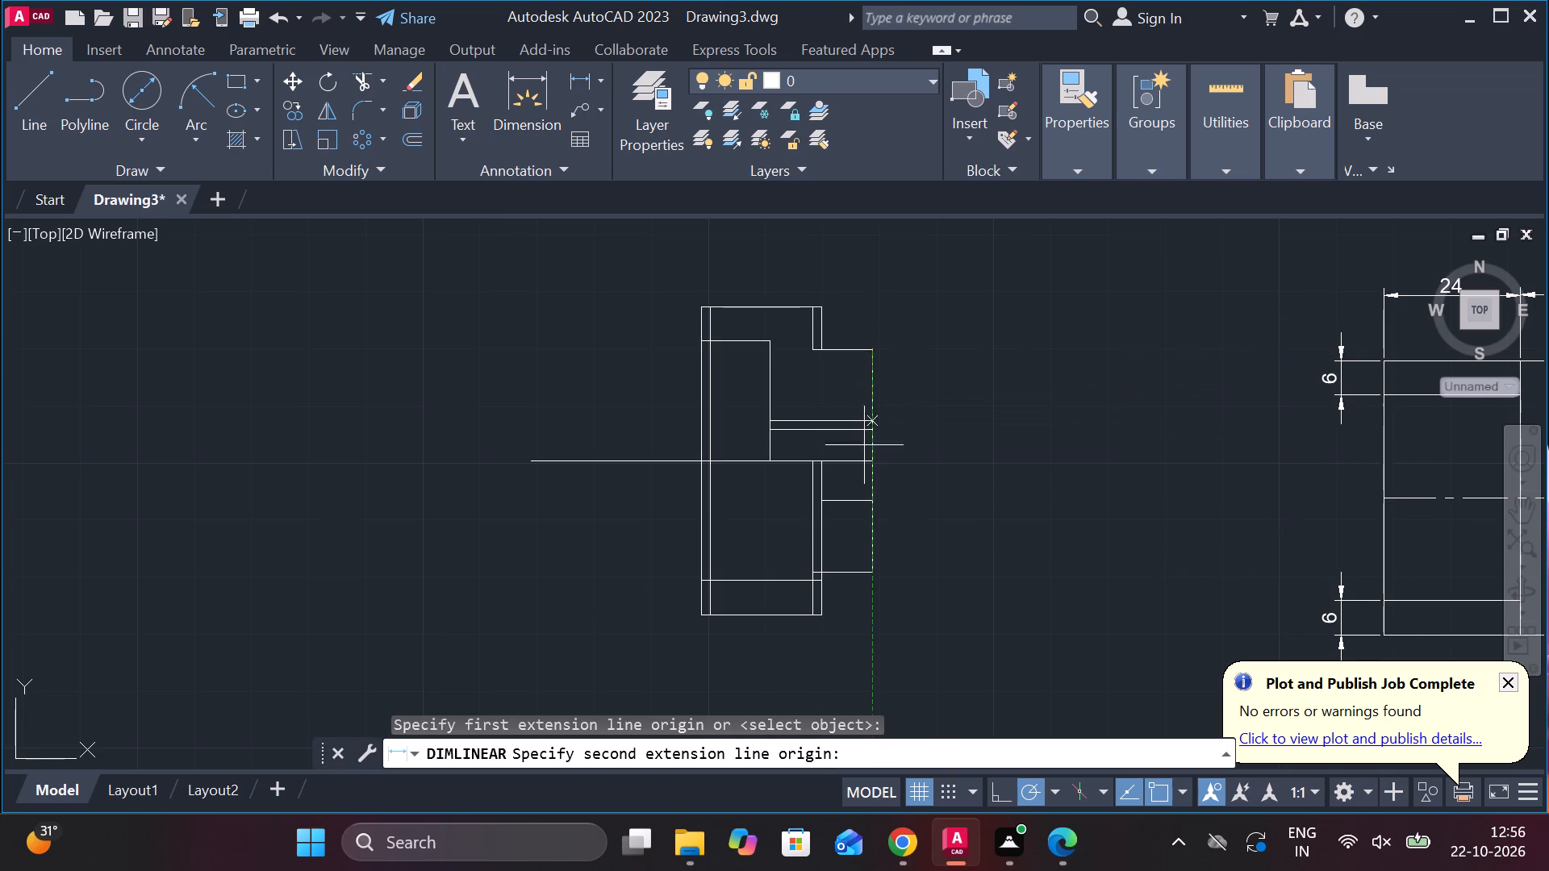
pyautogui.click(875, 572)
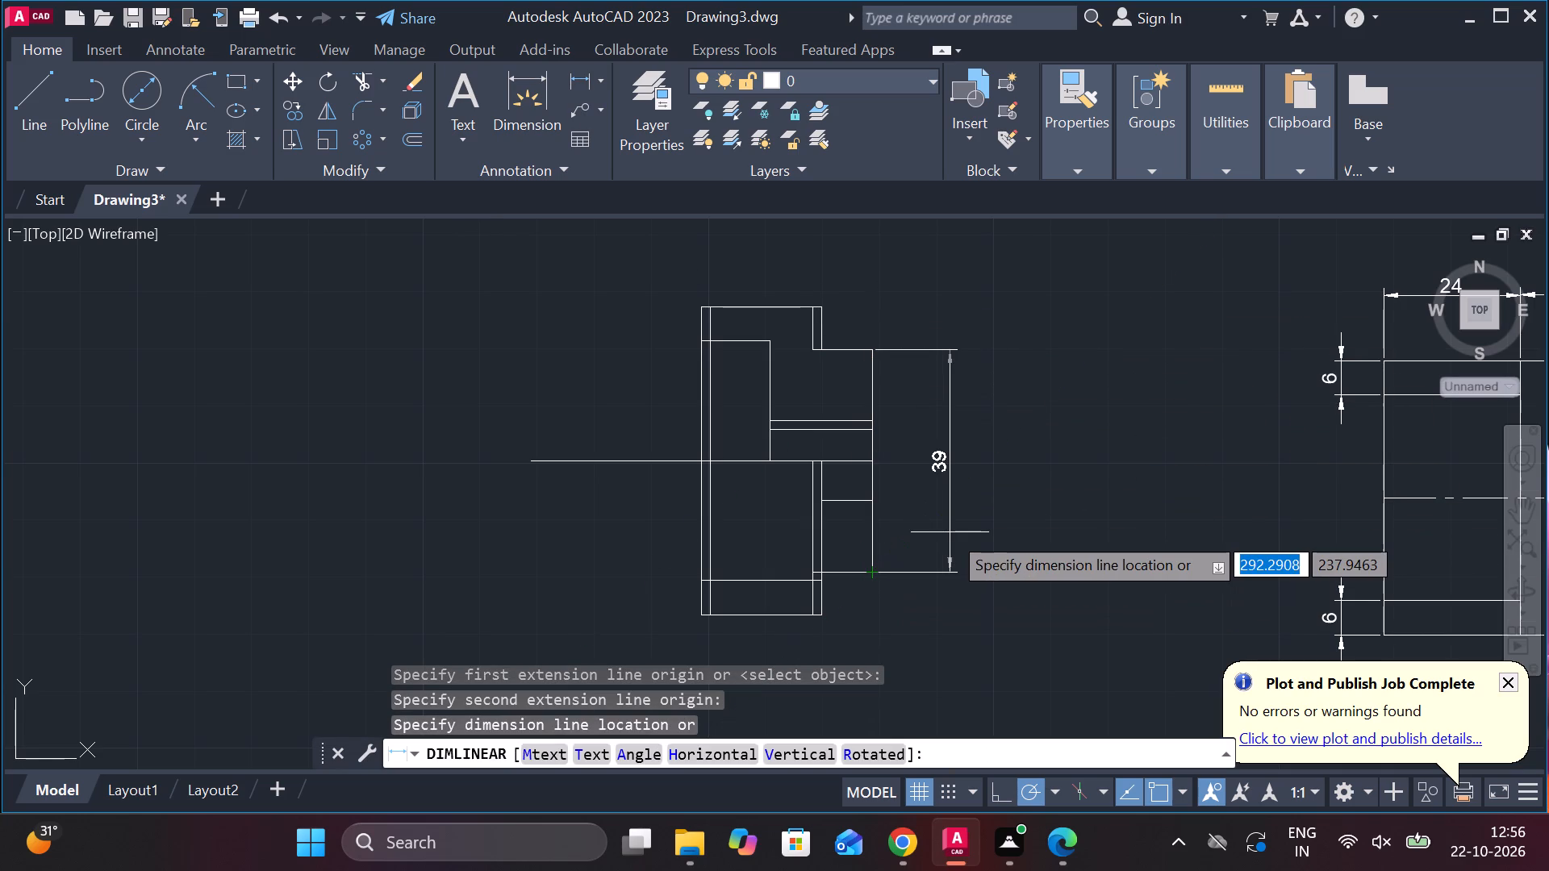
pyautogui.click(950, 532)
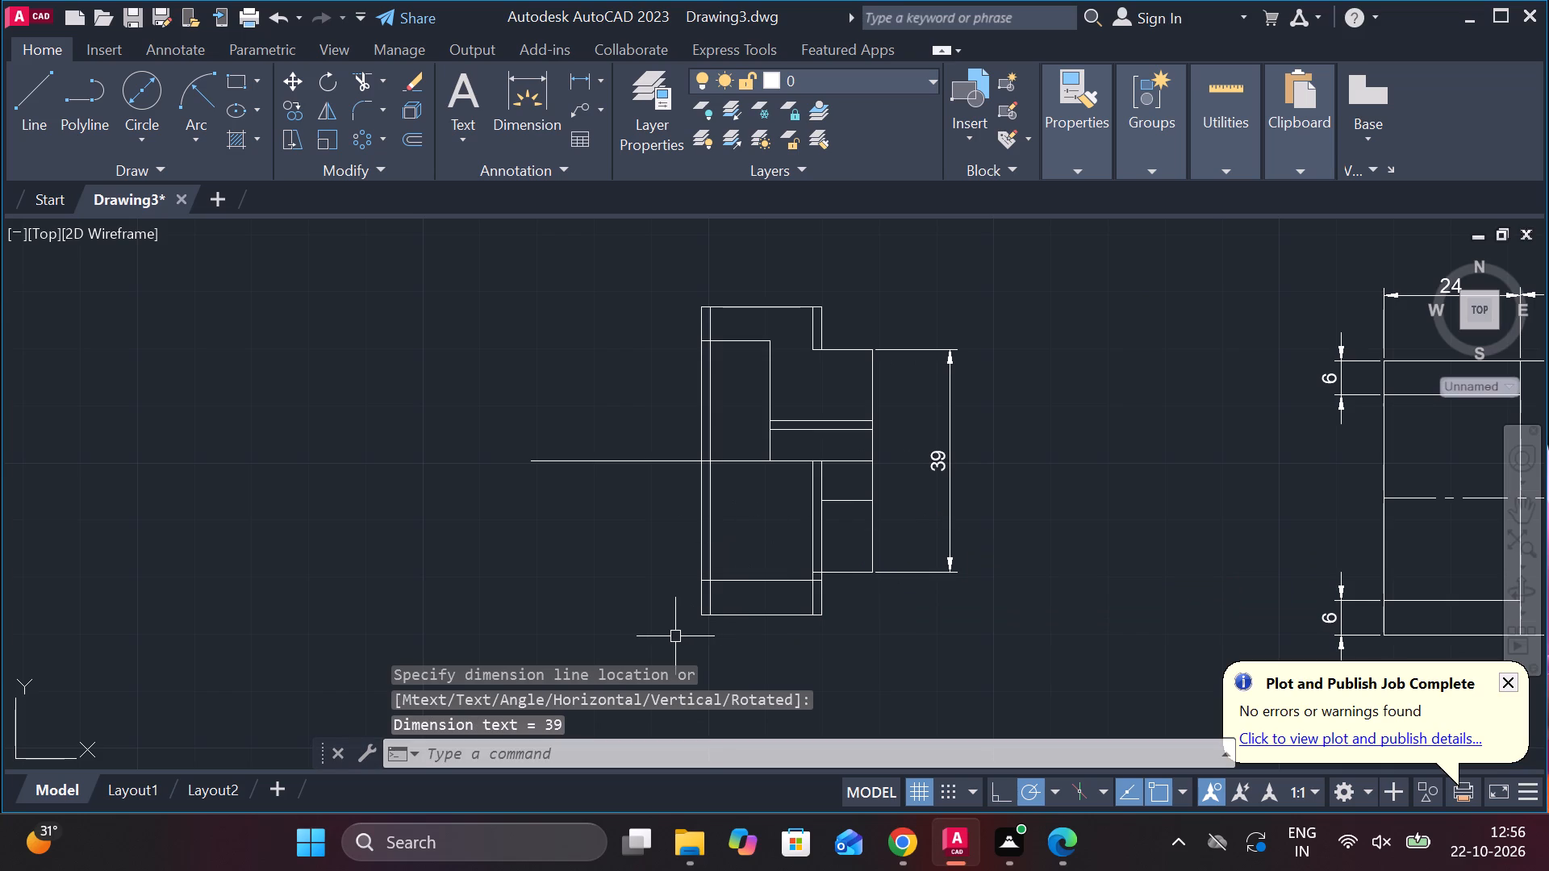
pyautogui.click(580, 61)
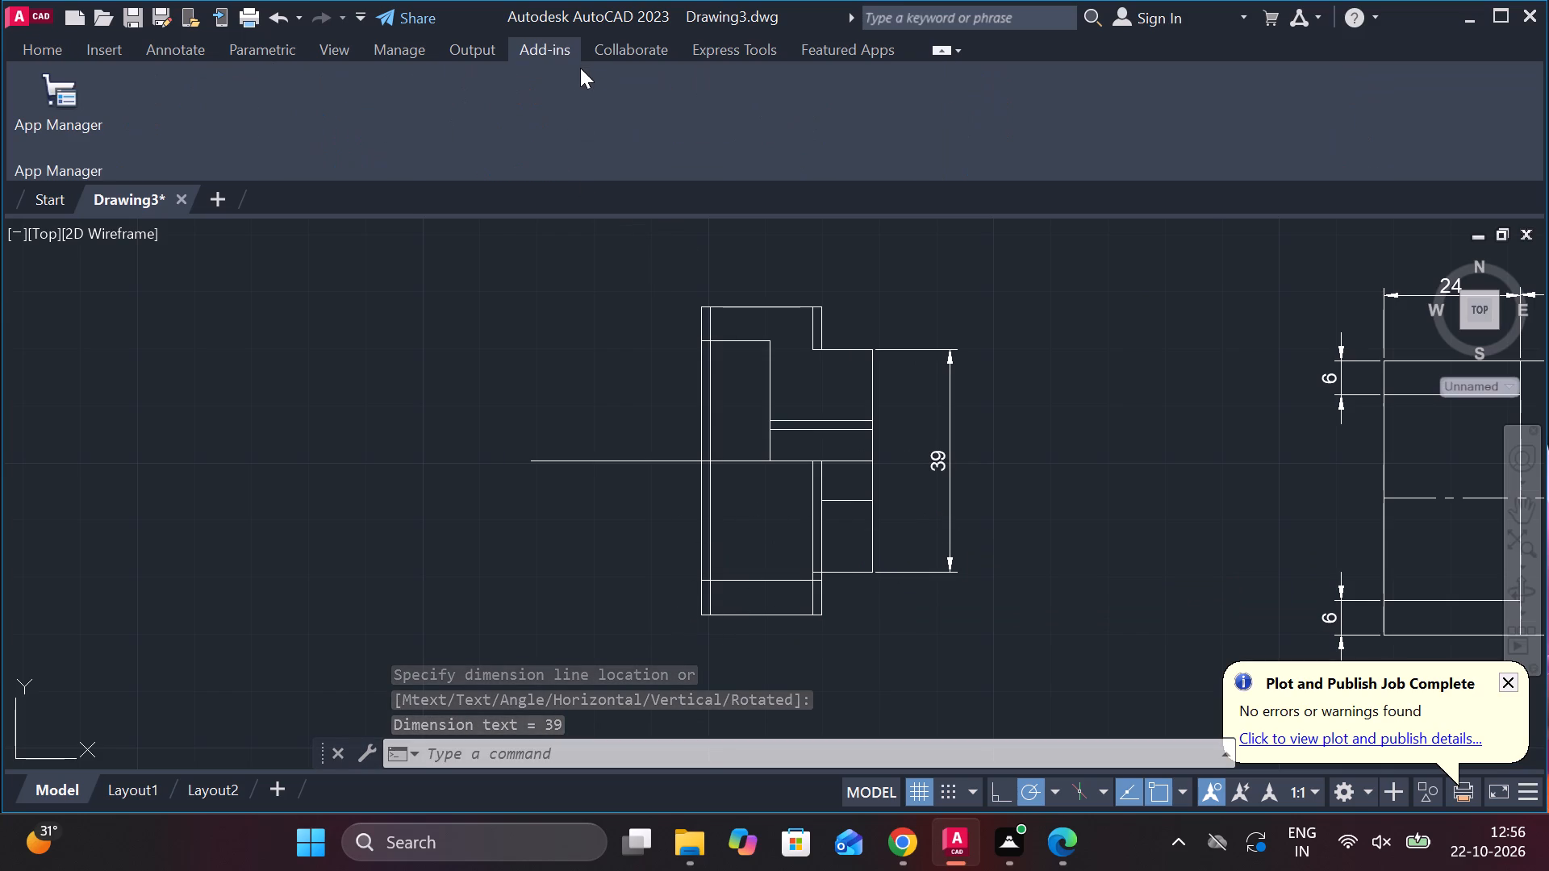
# Add a vertical linear dimension from the upper line above the midline to the horizontal line below it, inside the right block's full-height dimension.
pyautogui.click(51, 52)
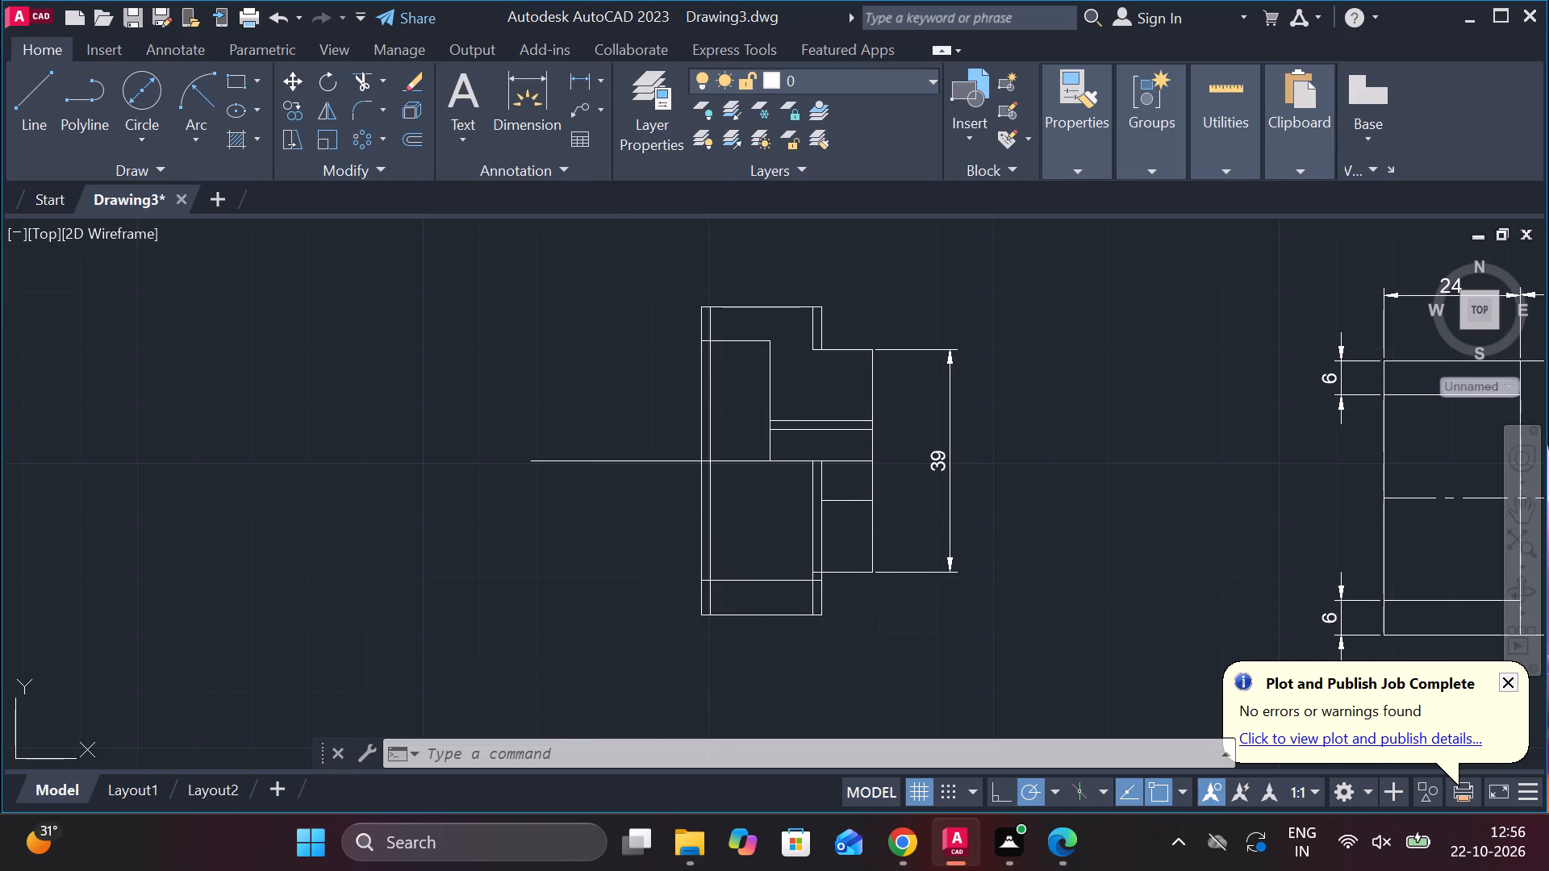
pyautogui.click(591, 84)
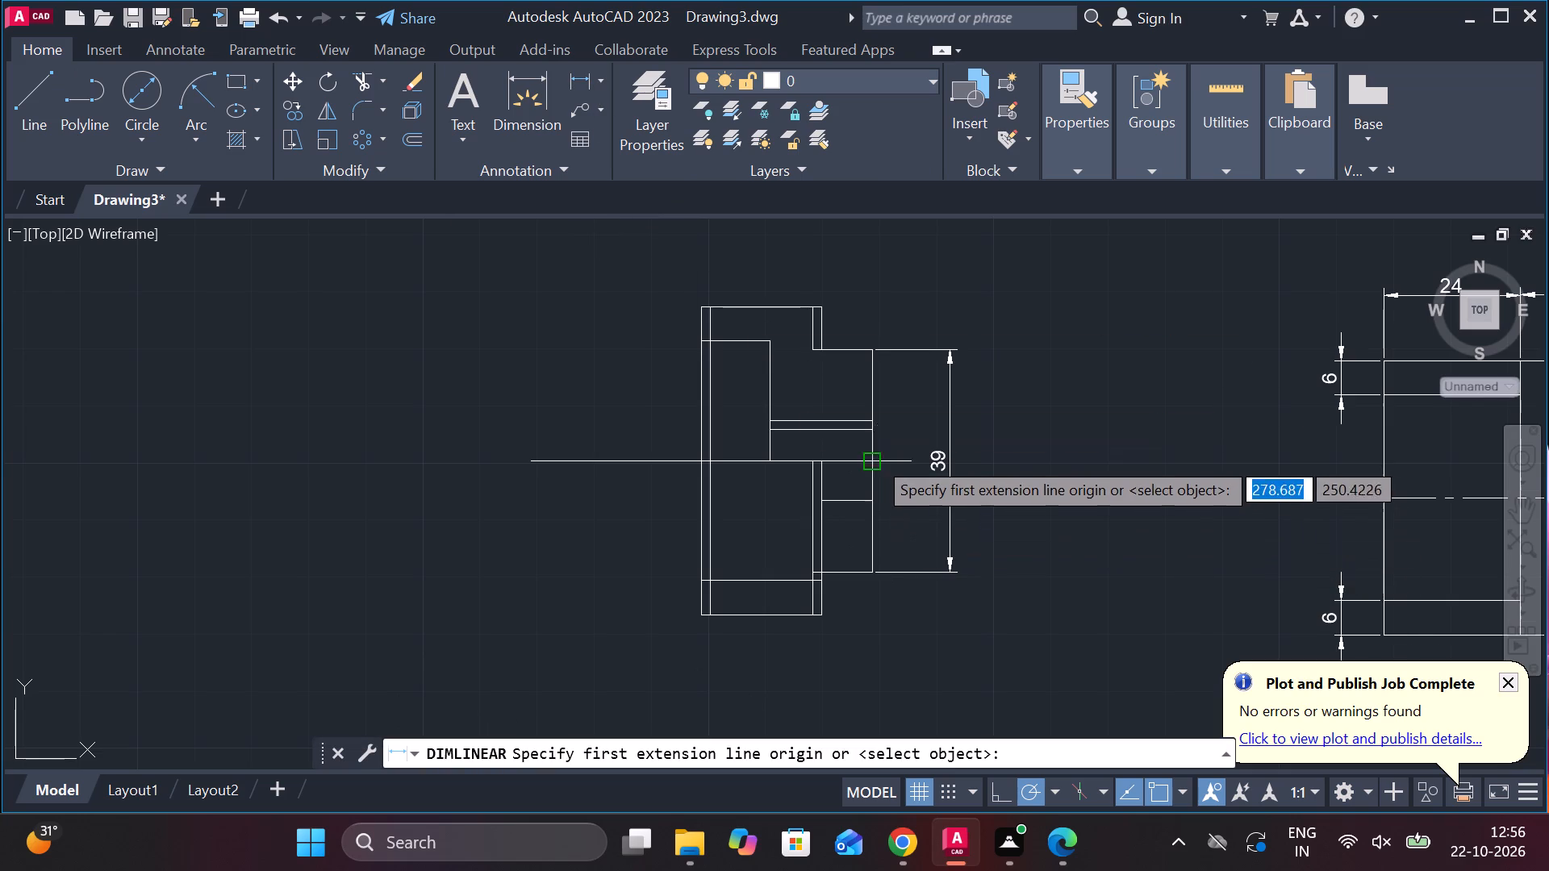
pyautogui.click(873, 420)
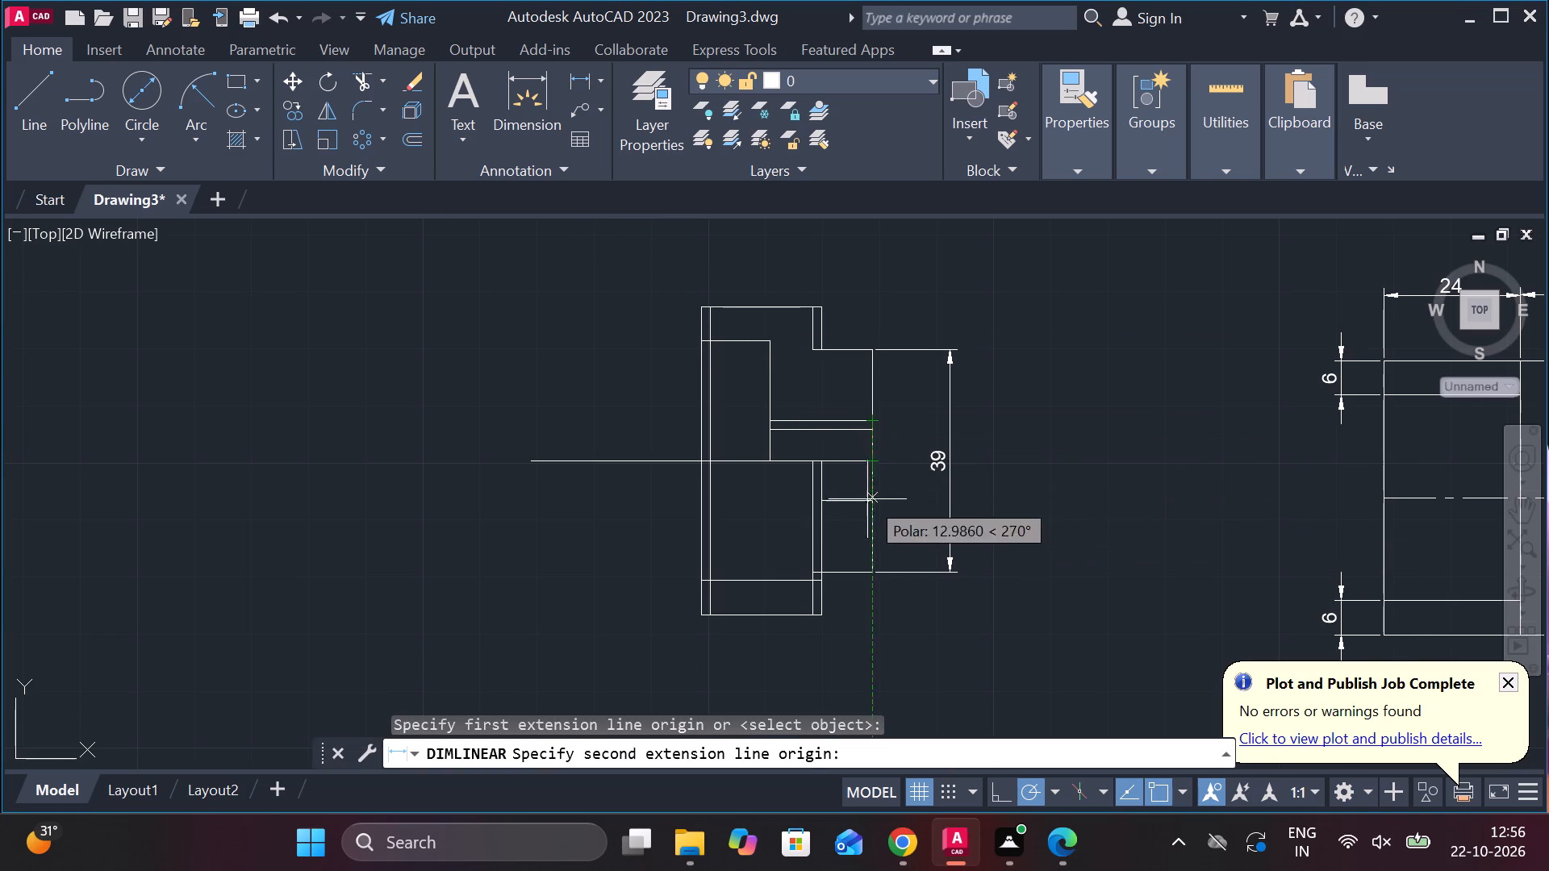
pyautogui.click(867, 503)
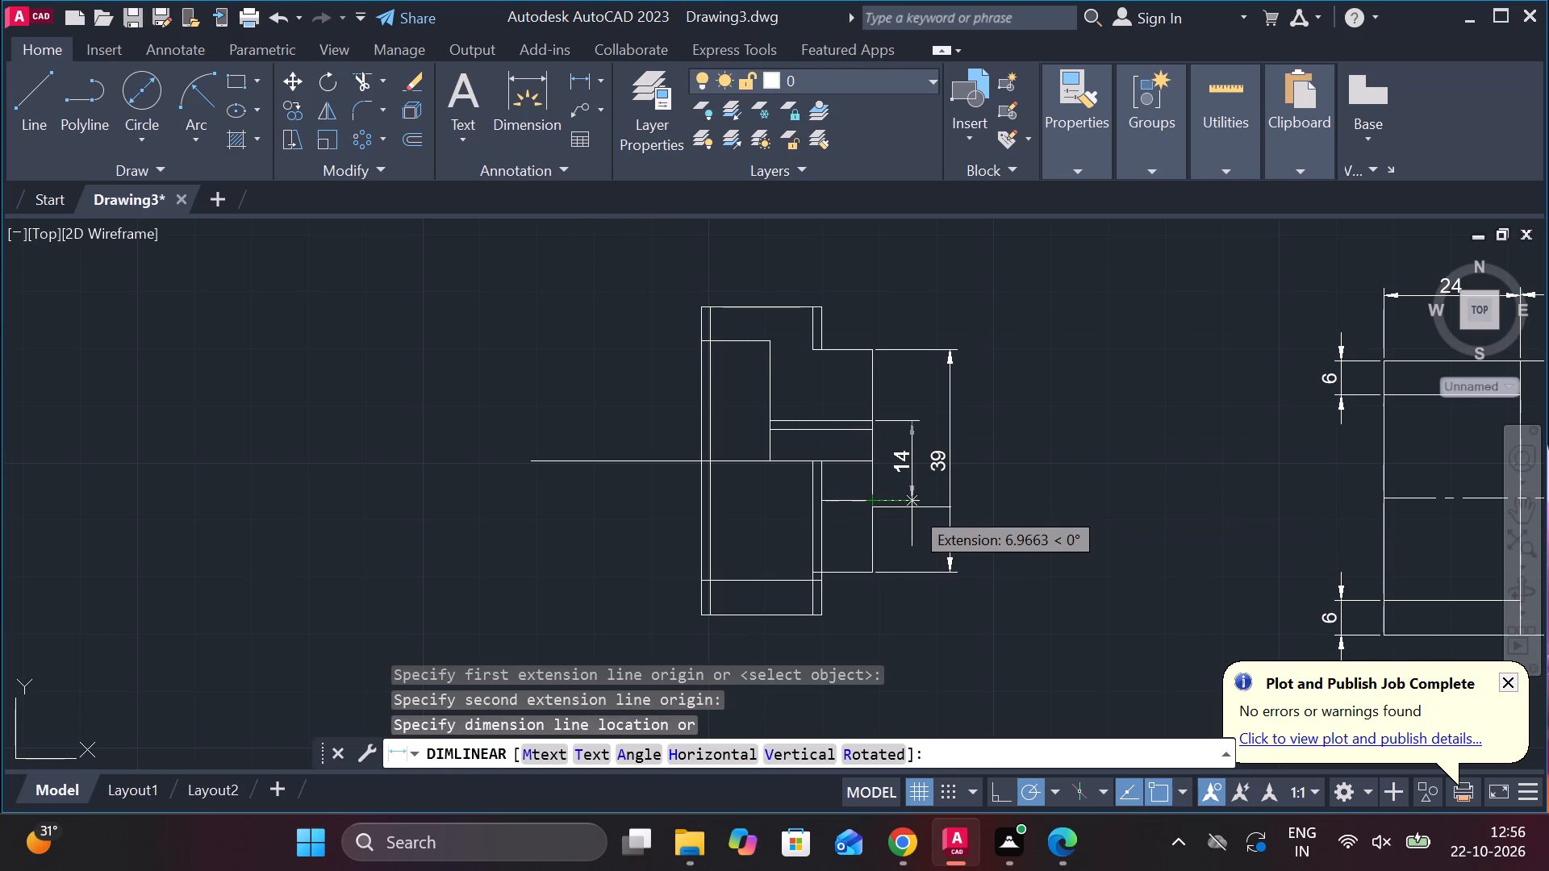
pyautogui.click(912, 507)
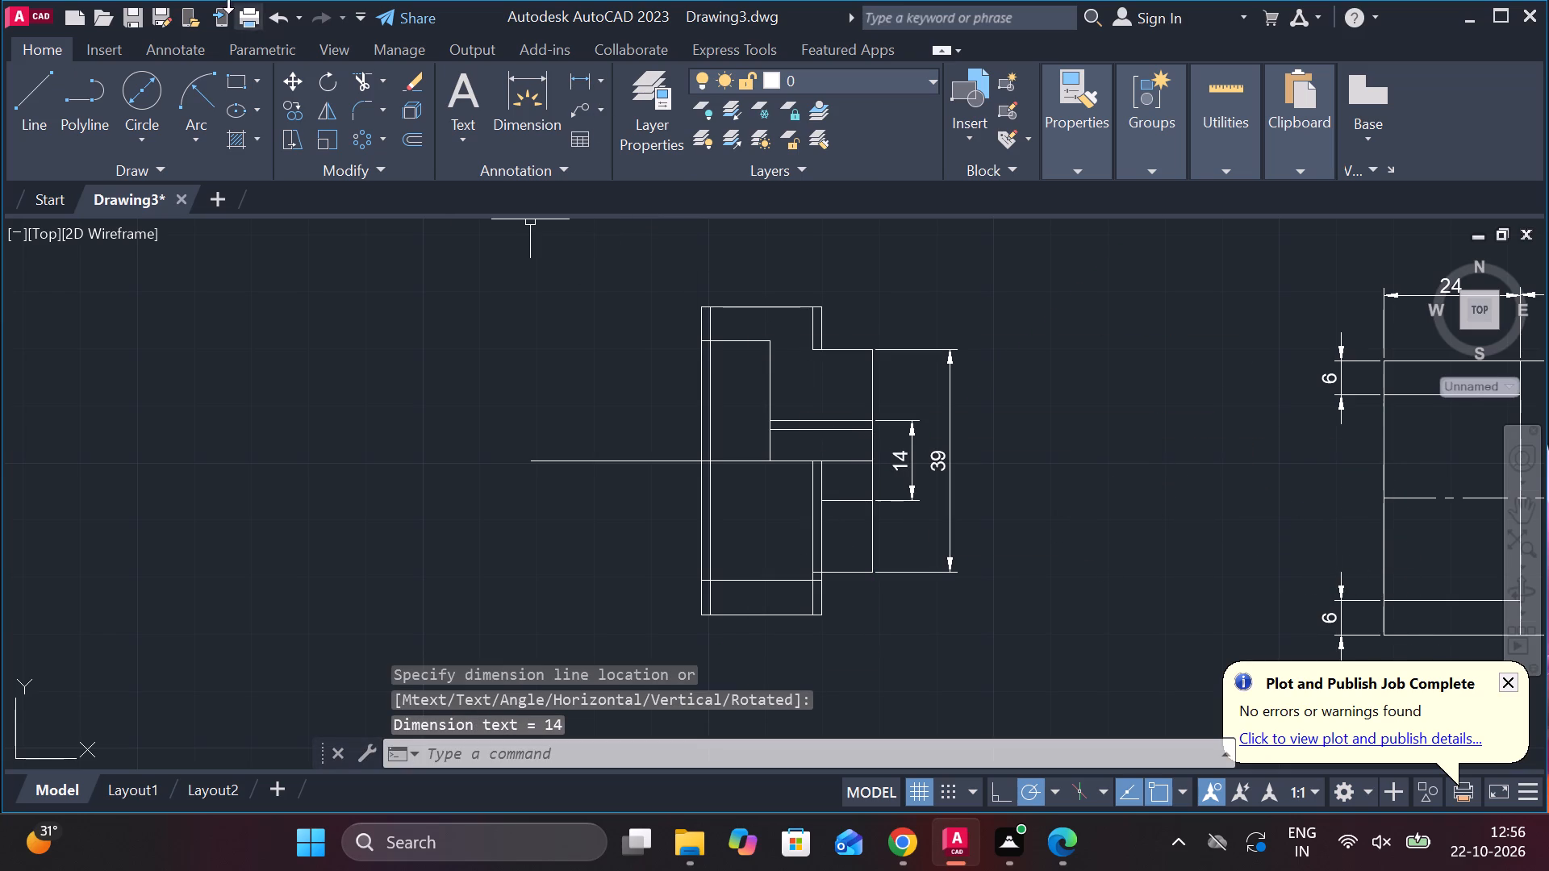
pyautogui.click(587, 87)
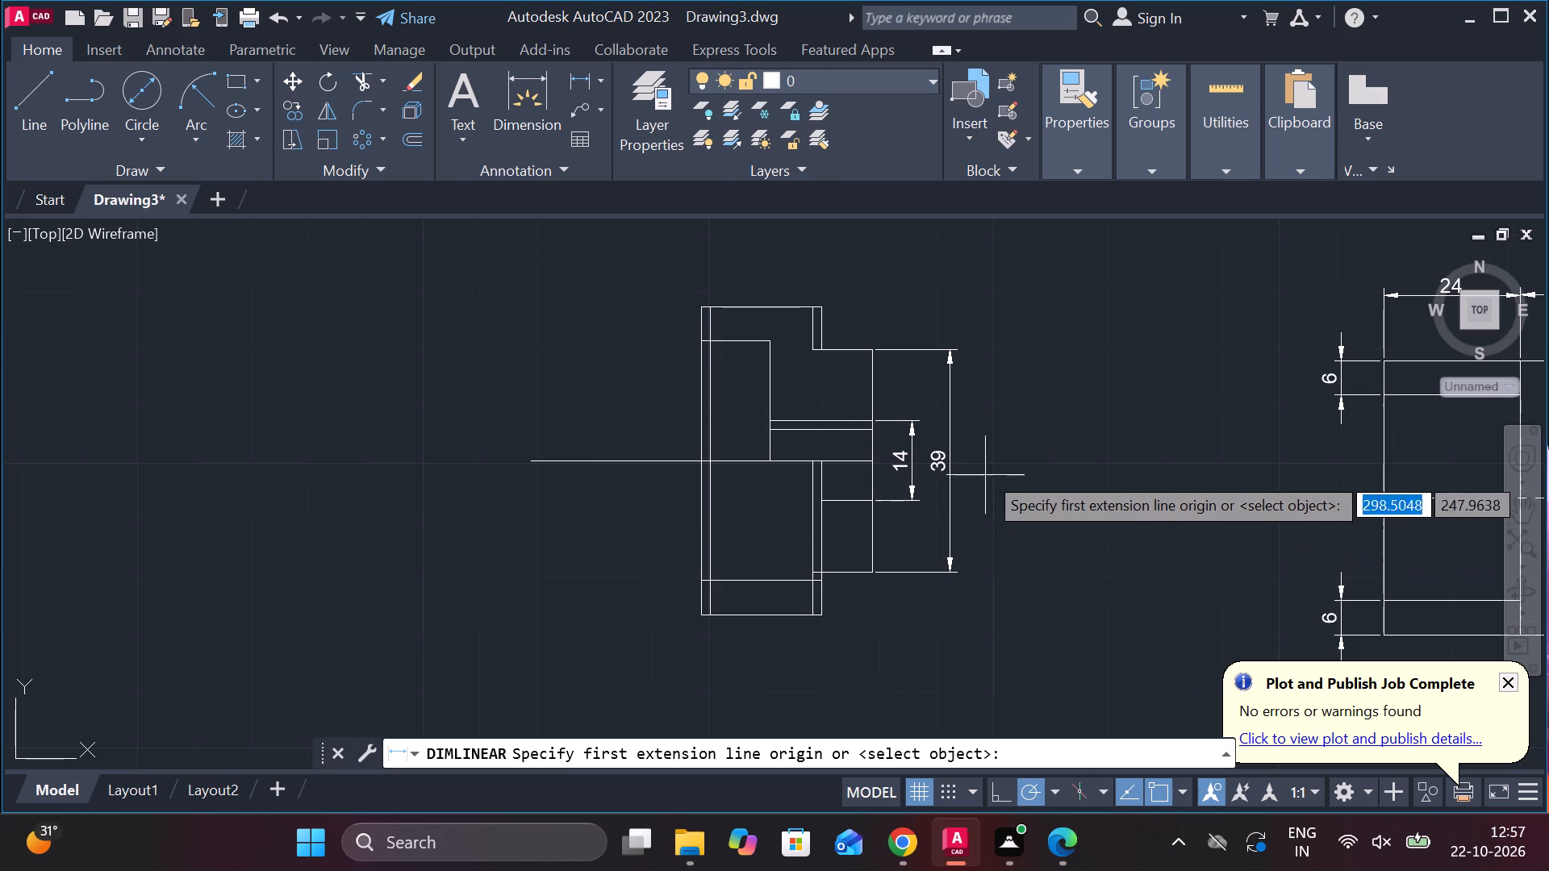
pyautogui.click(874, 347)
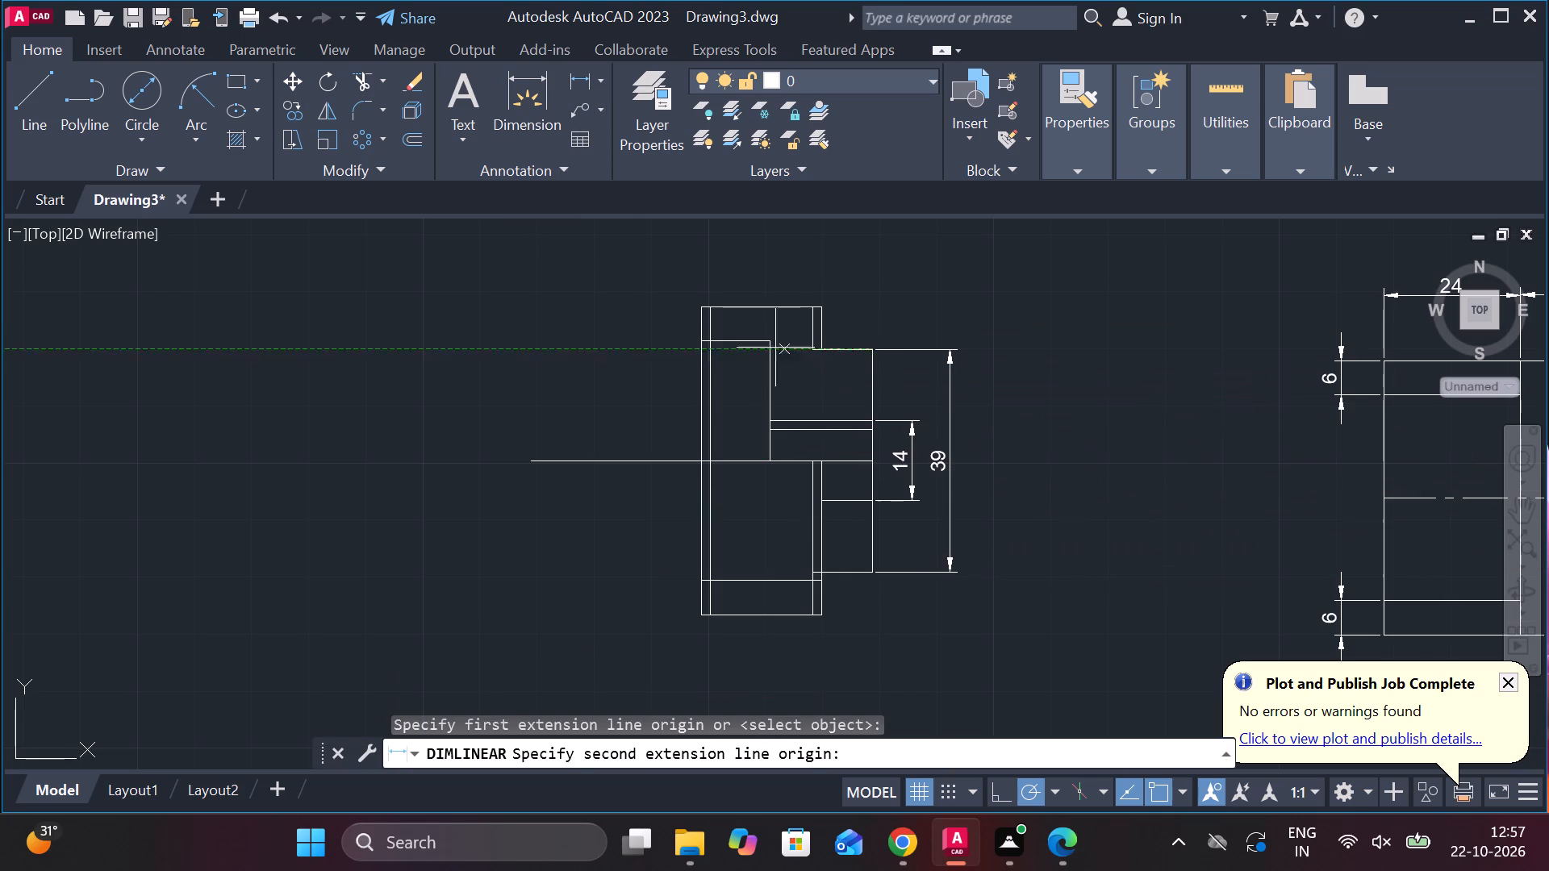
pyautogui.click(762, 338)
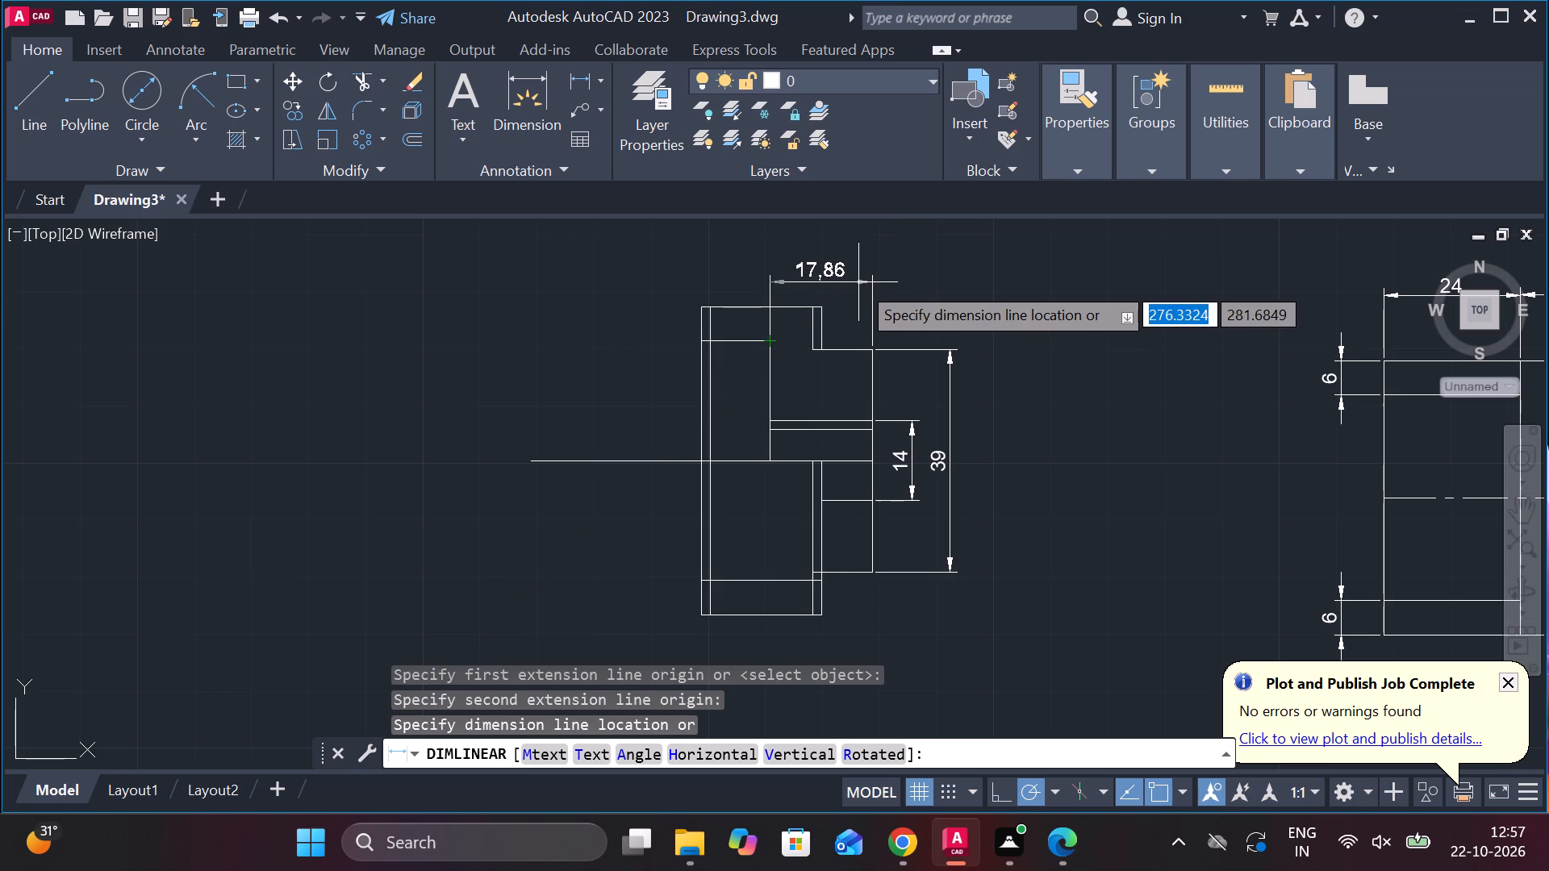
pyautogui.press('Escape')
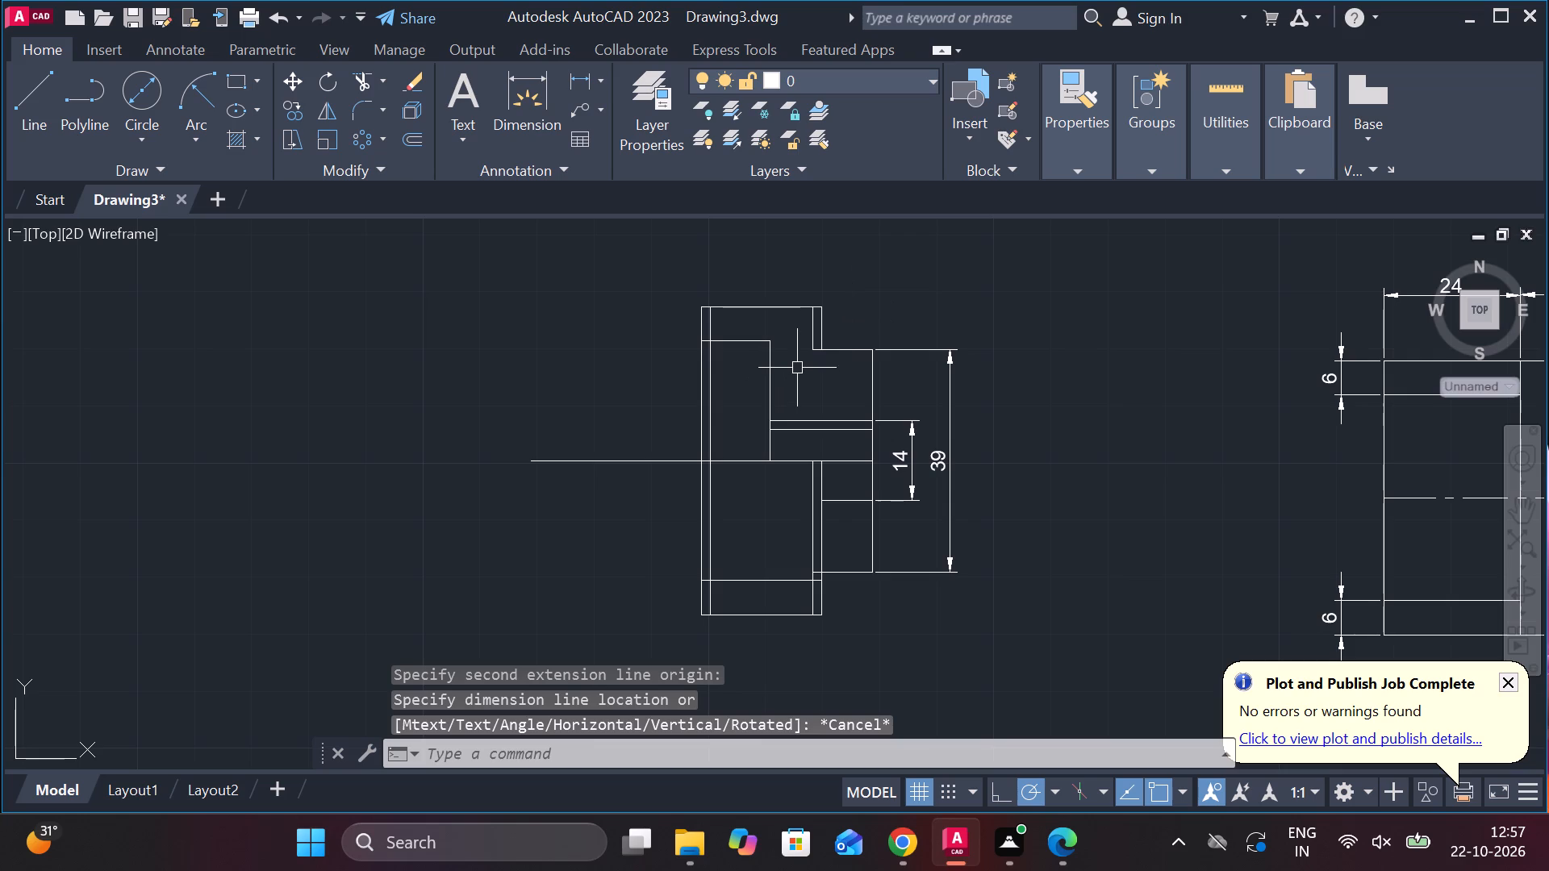
# Add a horizontal linear dimension above the stepped component, from its left outer edge to the inner vertical step line.
pyautogui.click(588, 74)
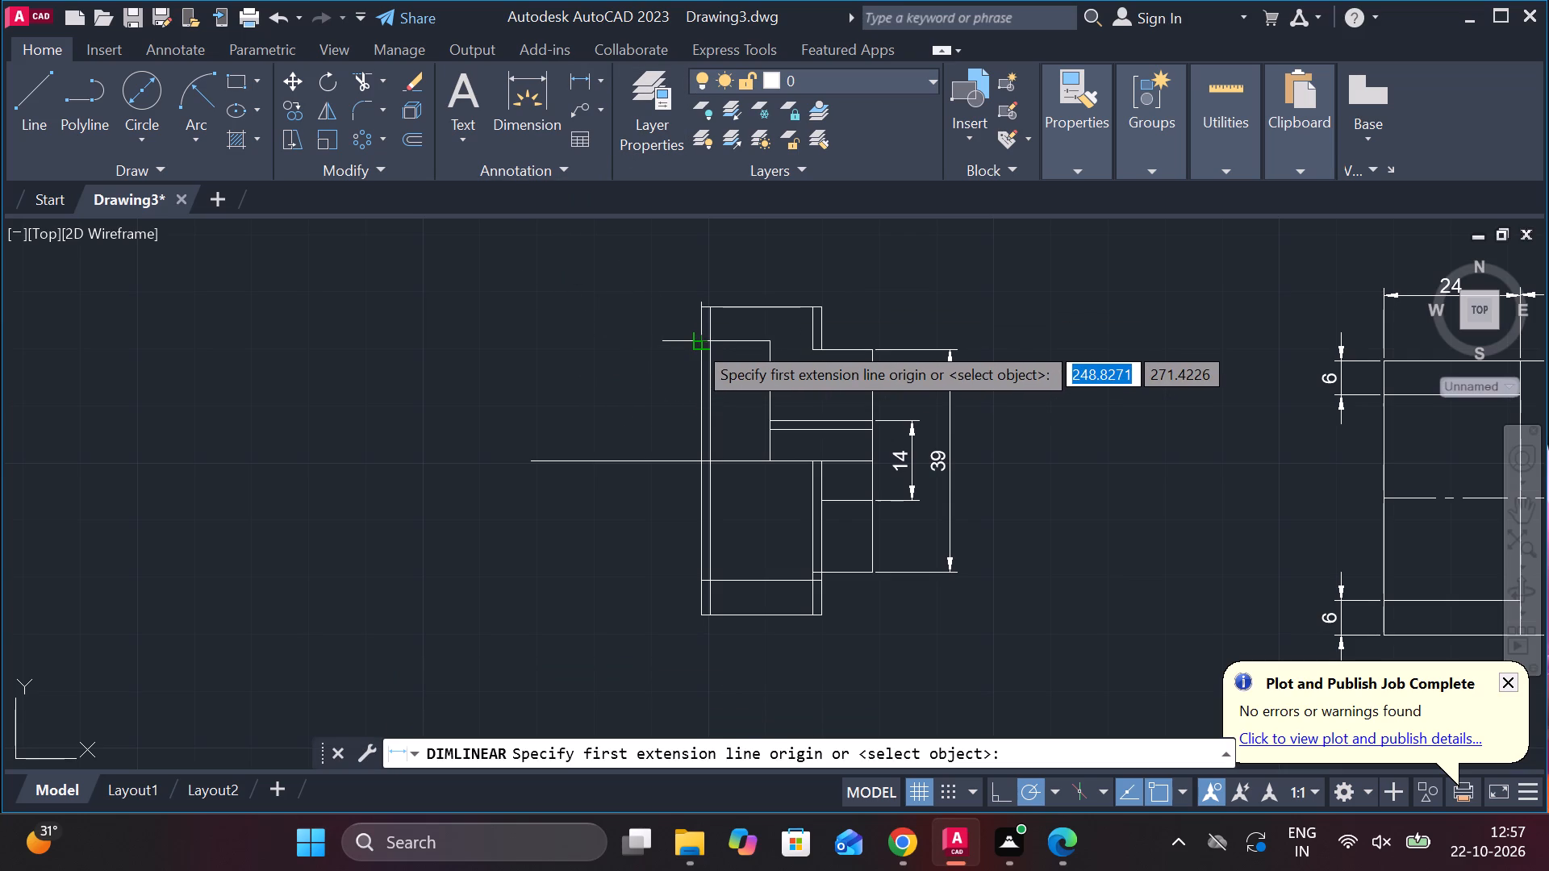
pyautogui.click(695, 342)
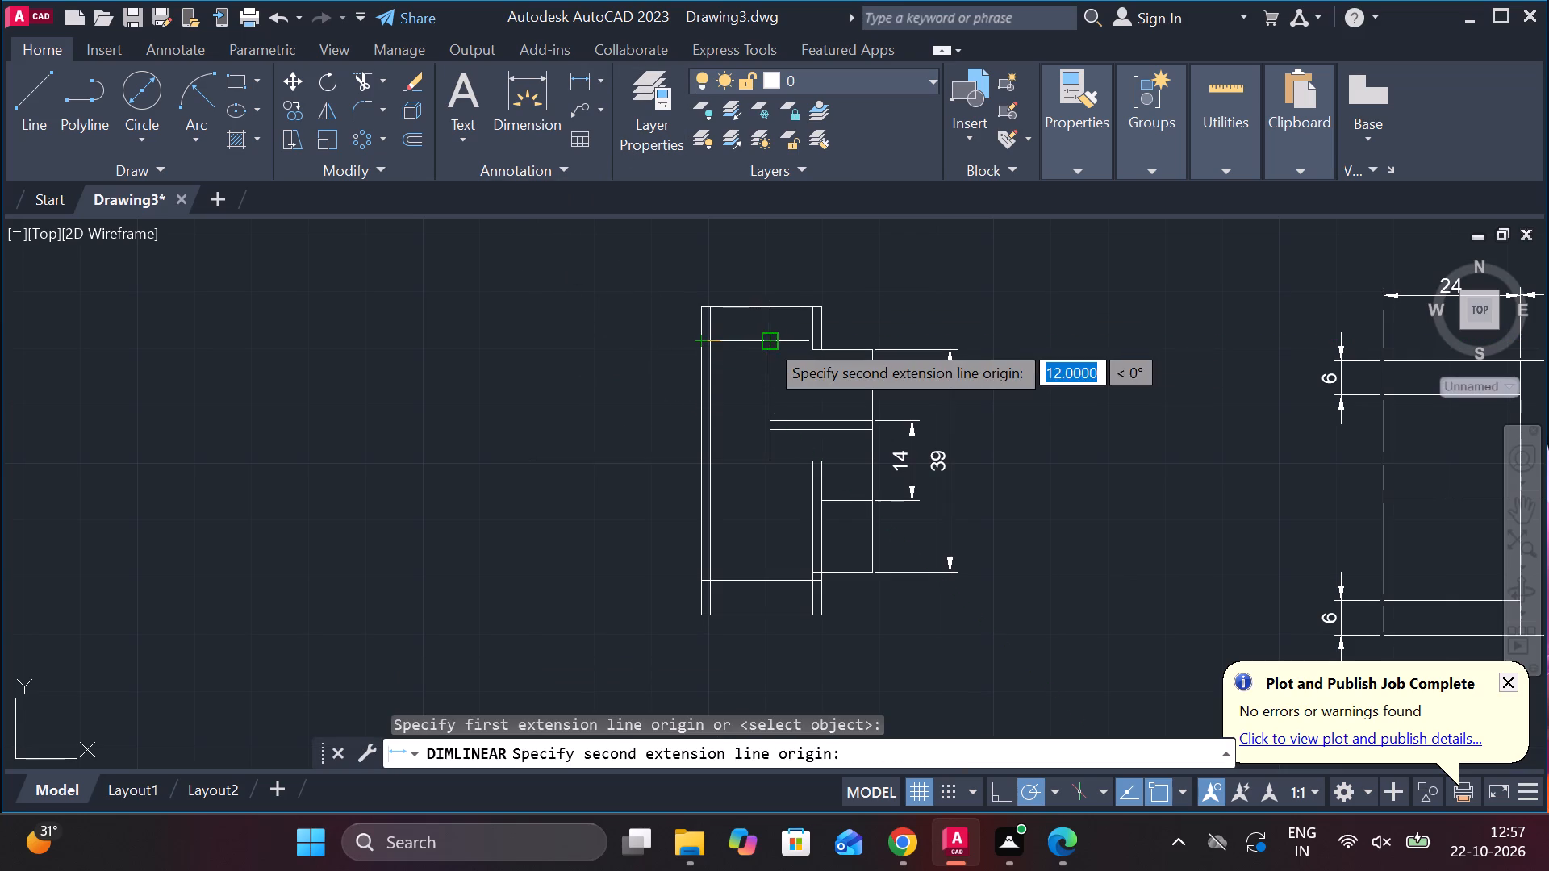
pyautogui.click(766, 340)
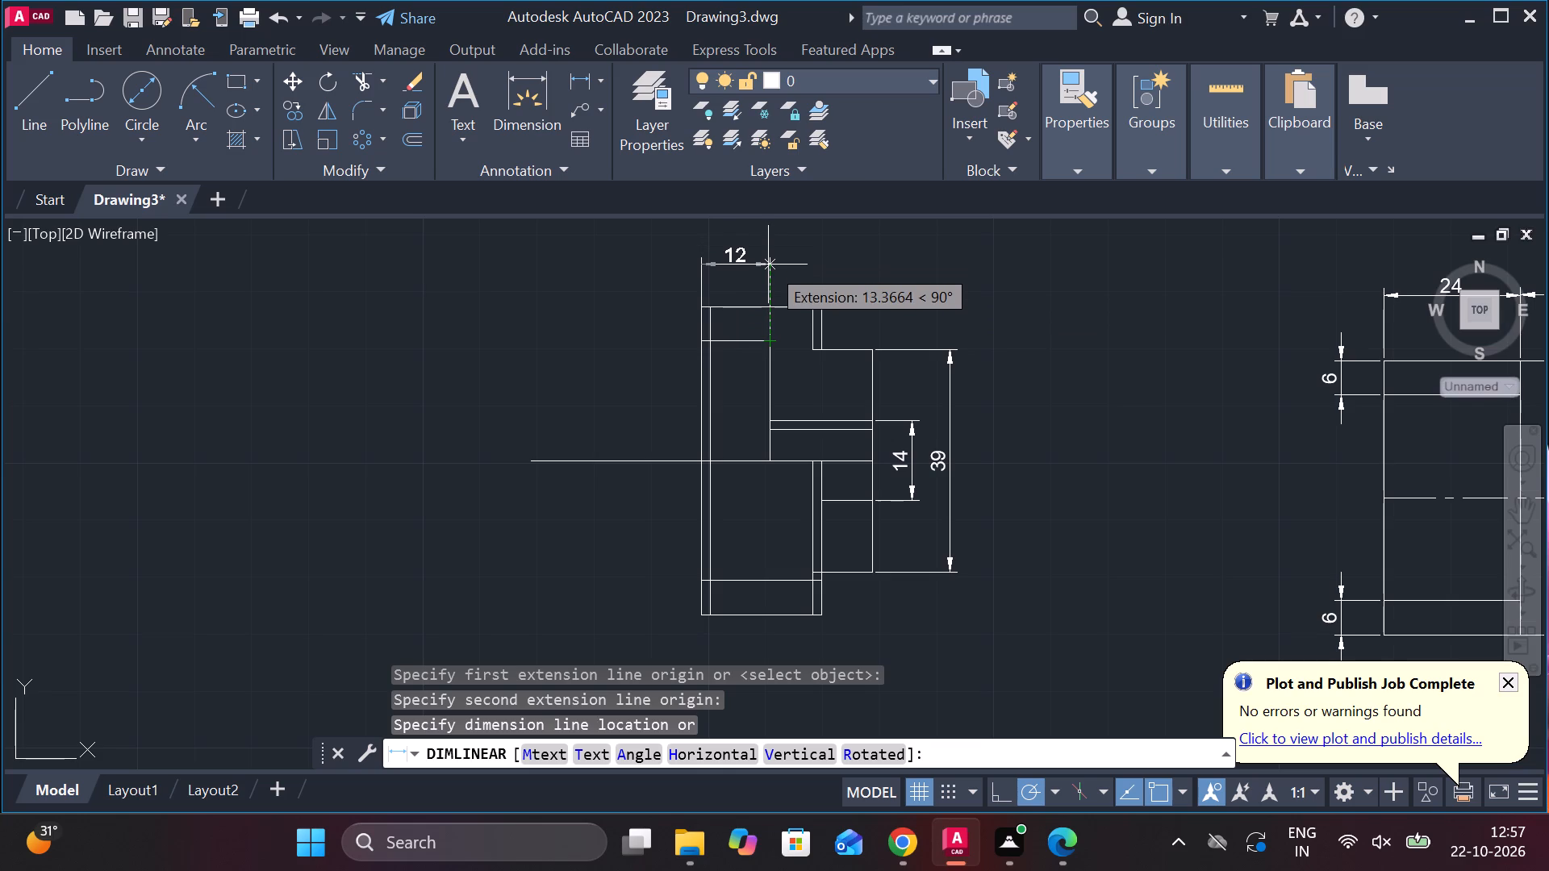
pyautogui.click(768, 265)
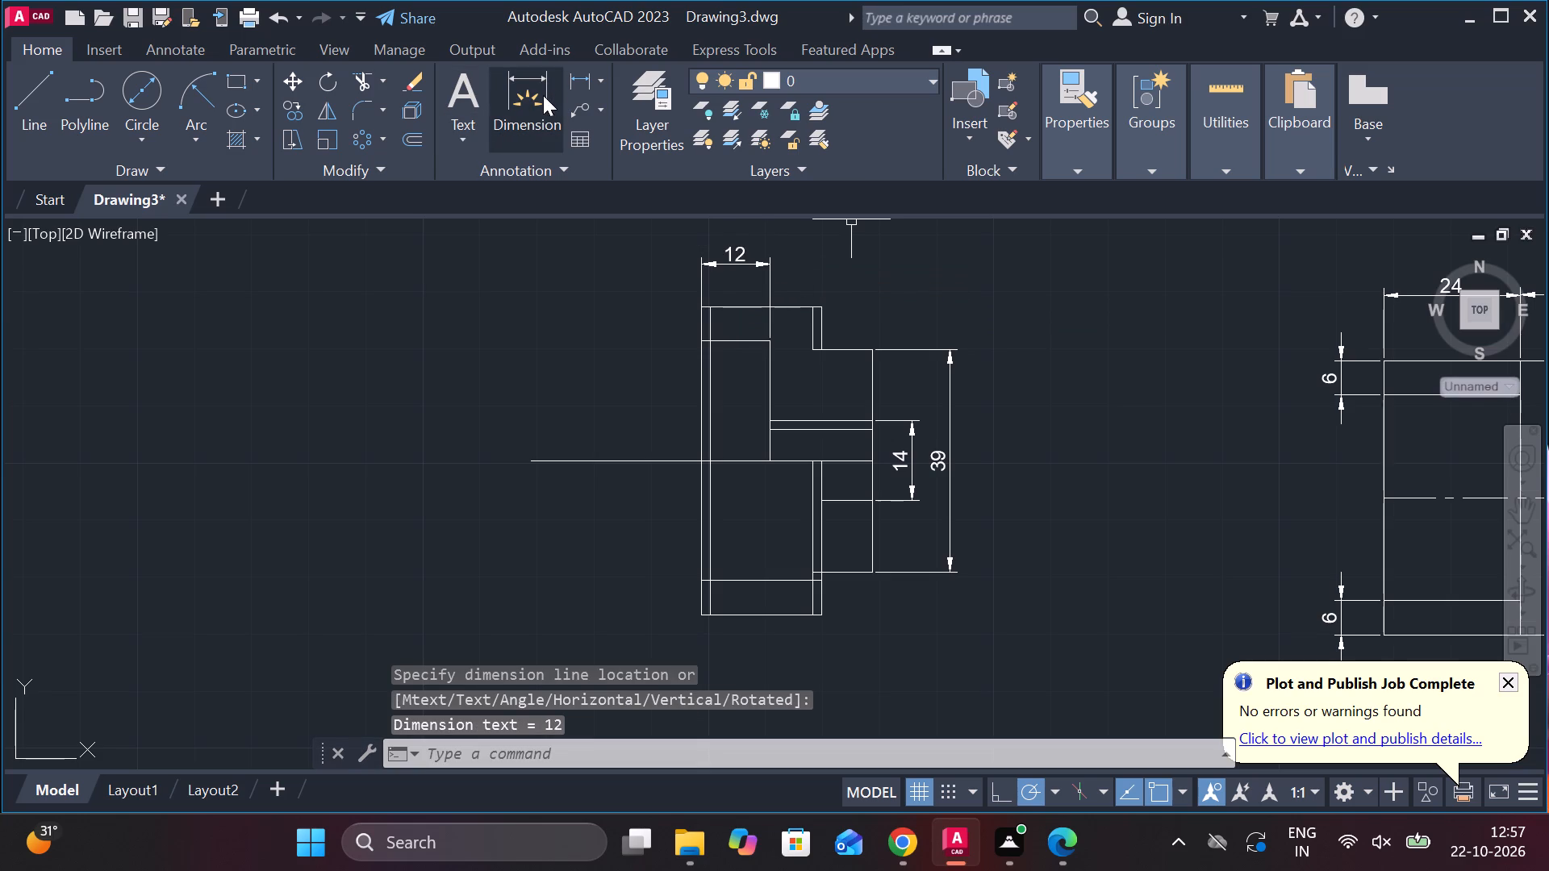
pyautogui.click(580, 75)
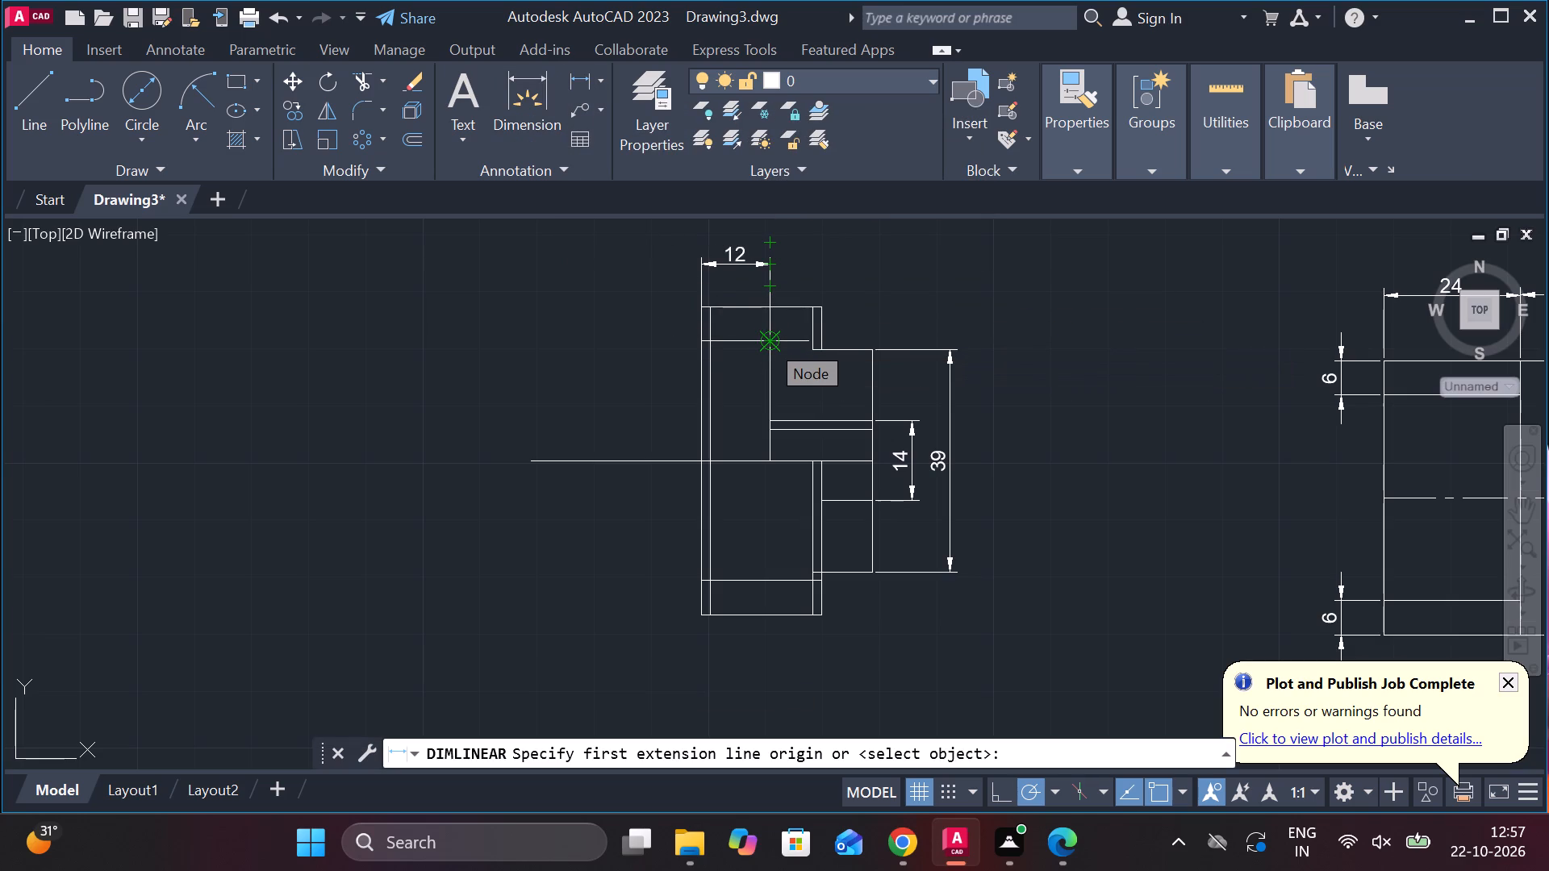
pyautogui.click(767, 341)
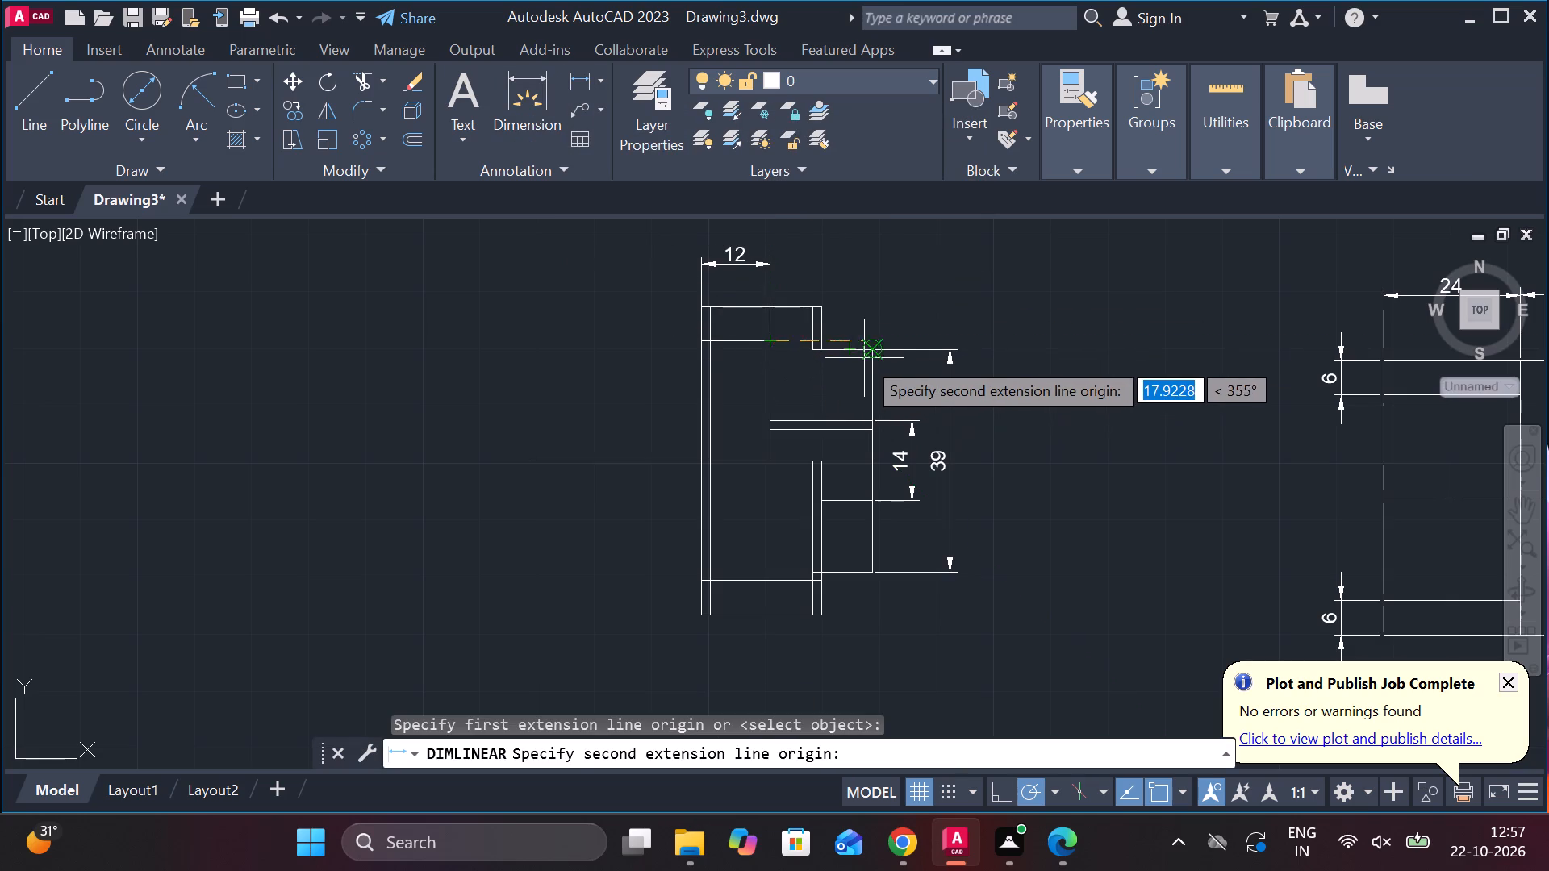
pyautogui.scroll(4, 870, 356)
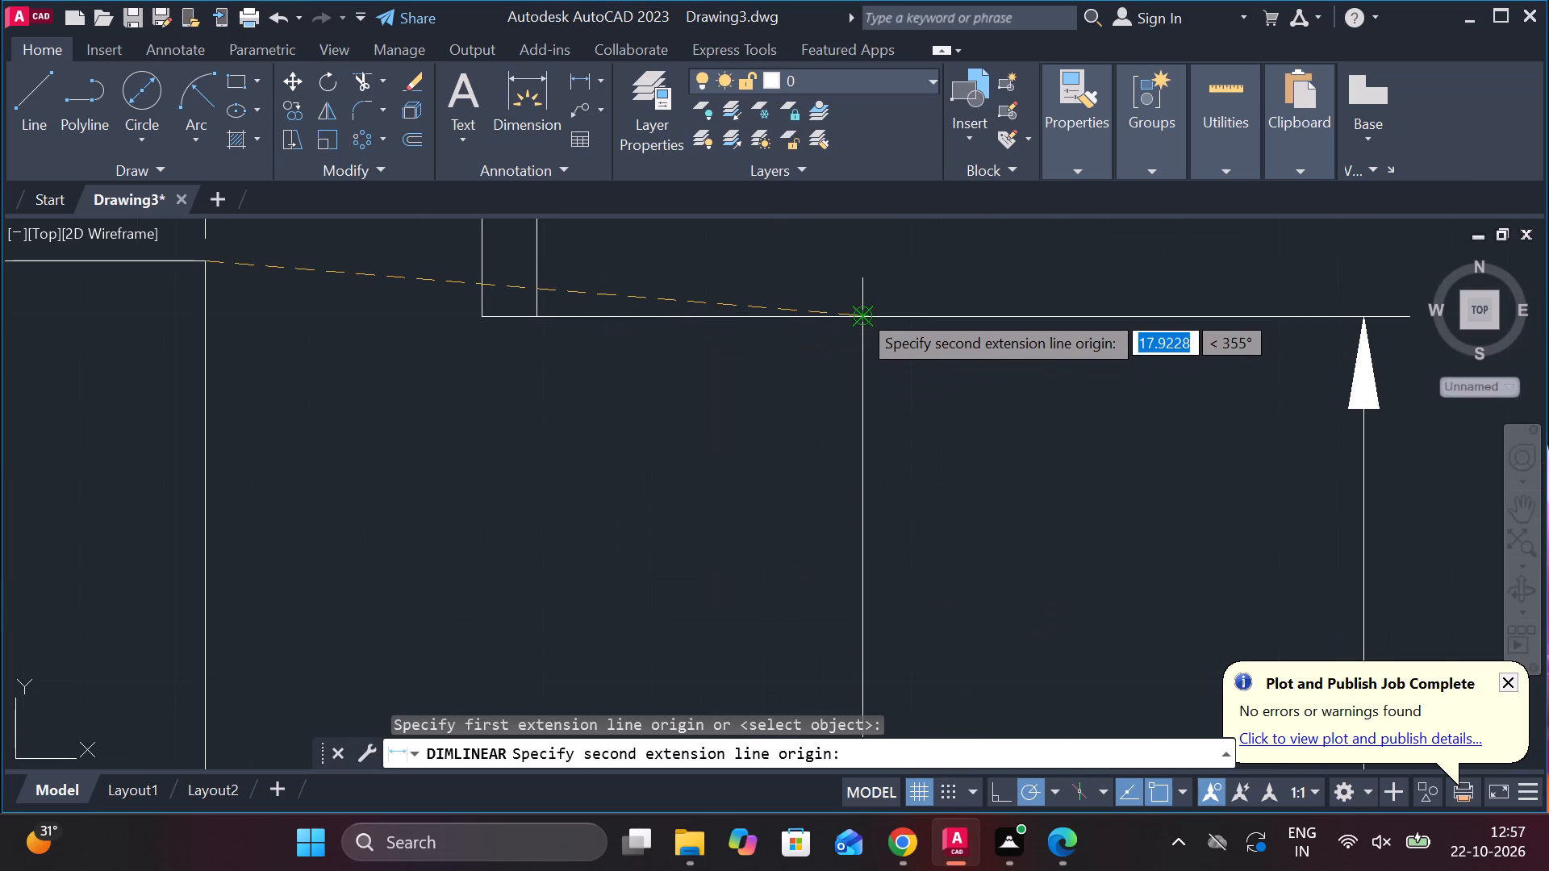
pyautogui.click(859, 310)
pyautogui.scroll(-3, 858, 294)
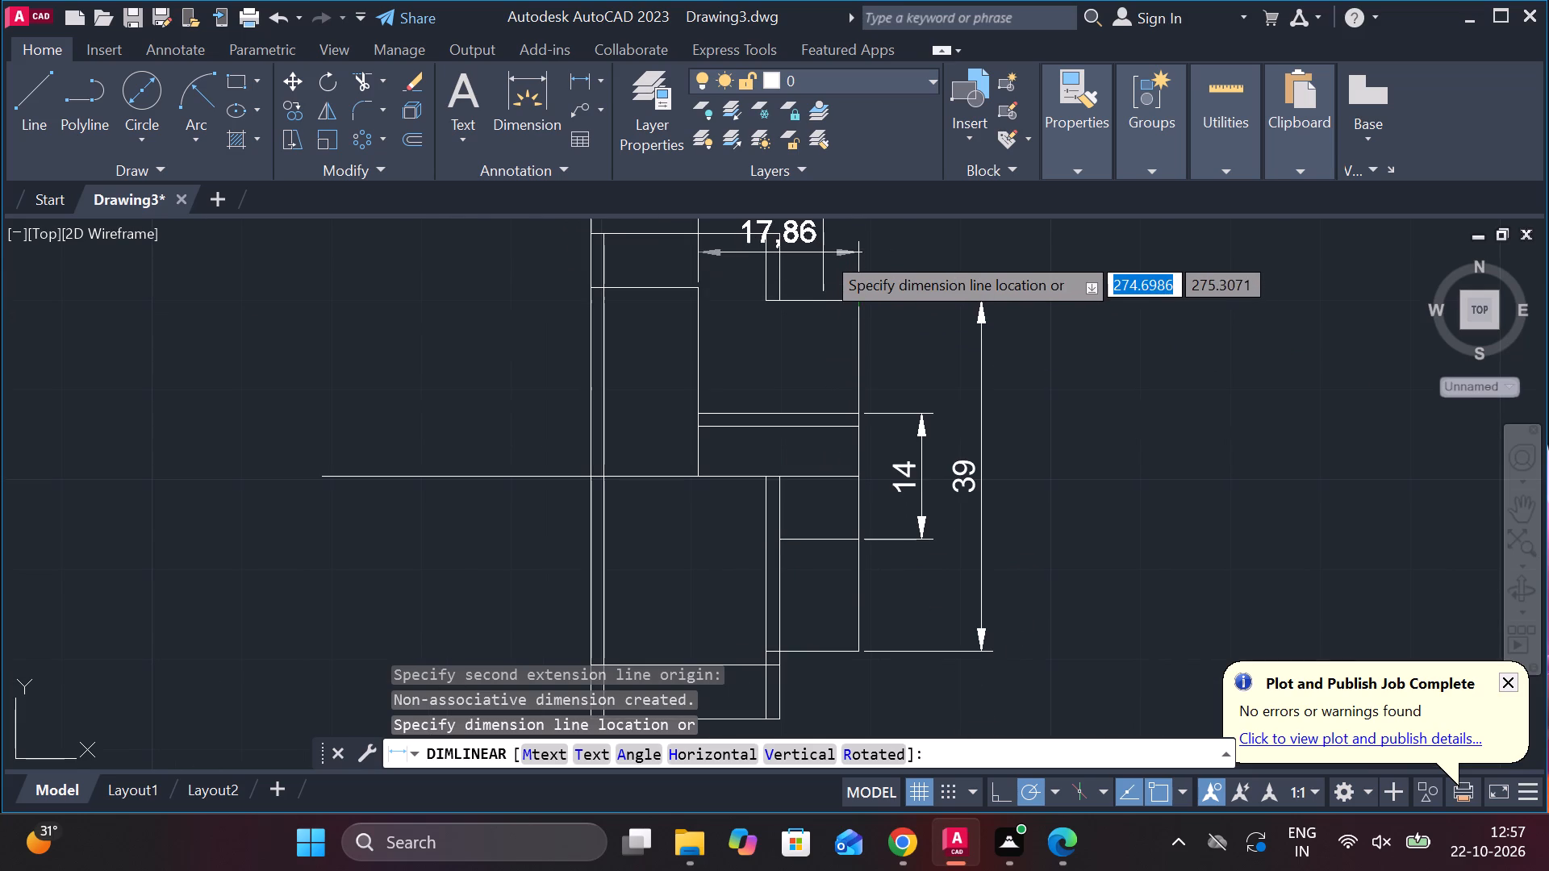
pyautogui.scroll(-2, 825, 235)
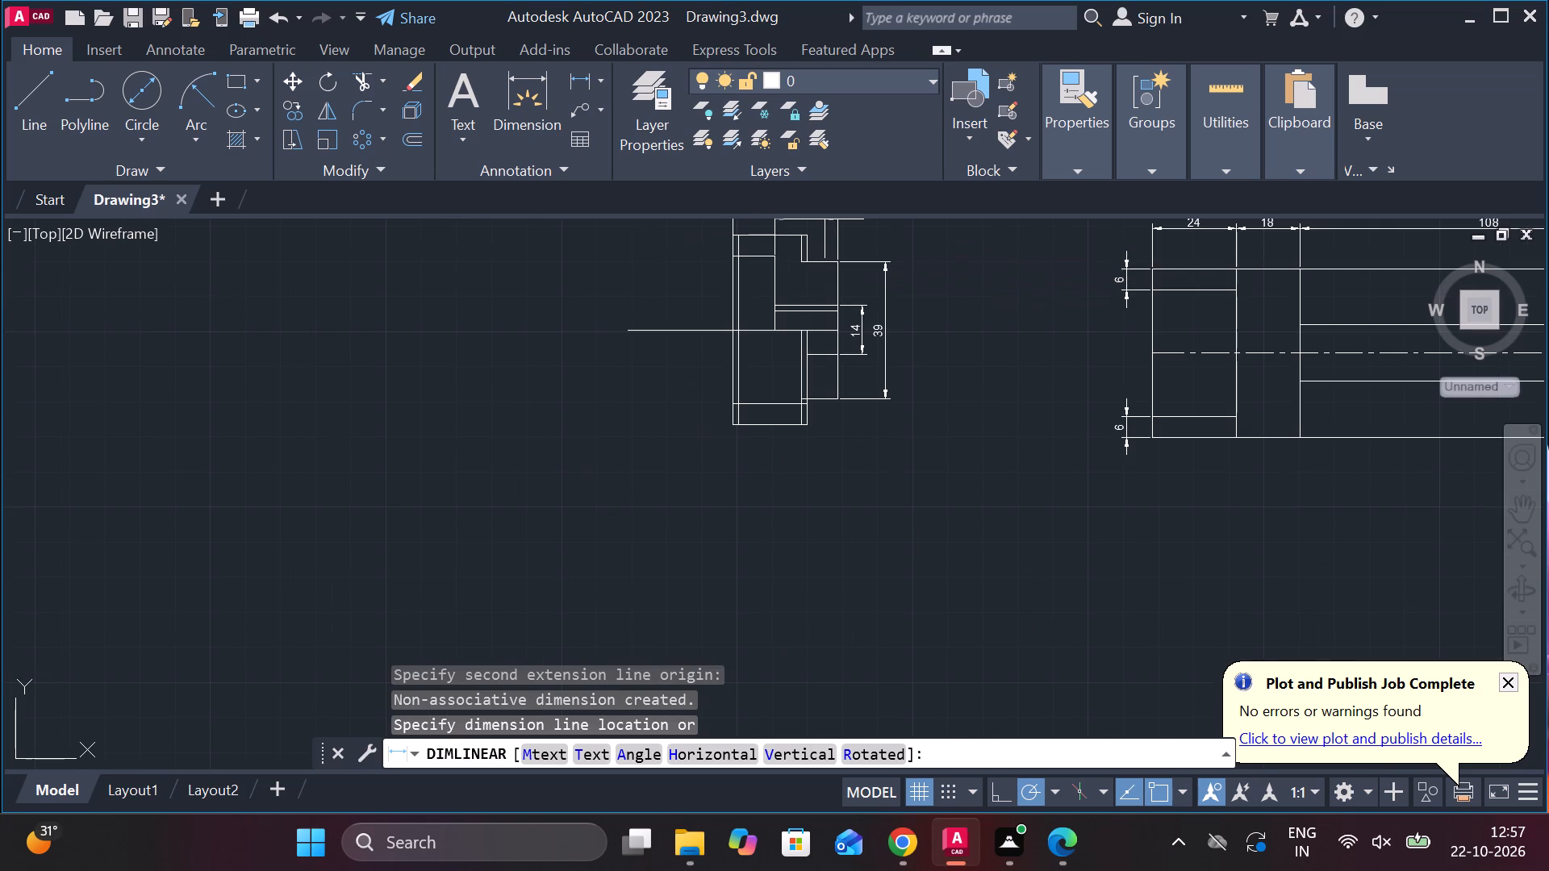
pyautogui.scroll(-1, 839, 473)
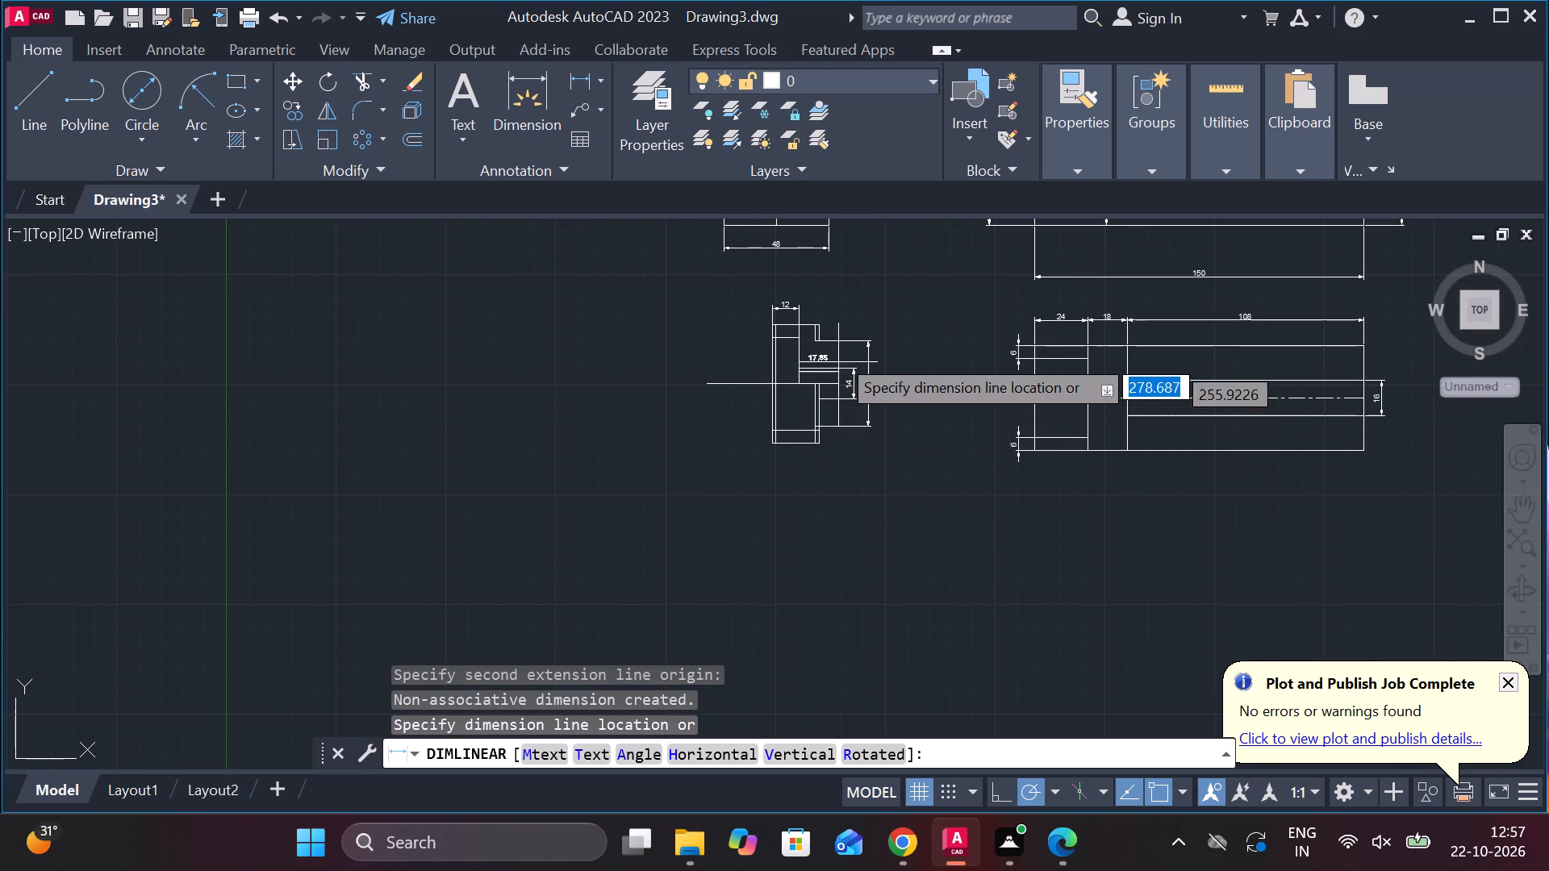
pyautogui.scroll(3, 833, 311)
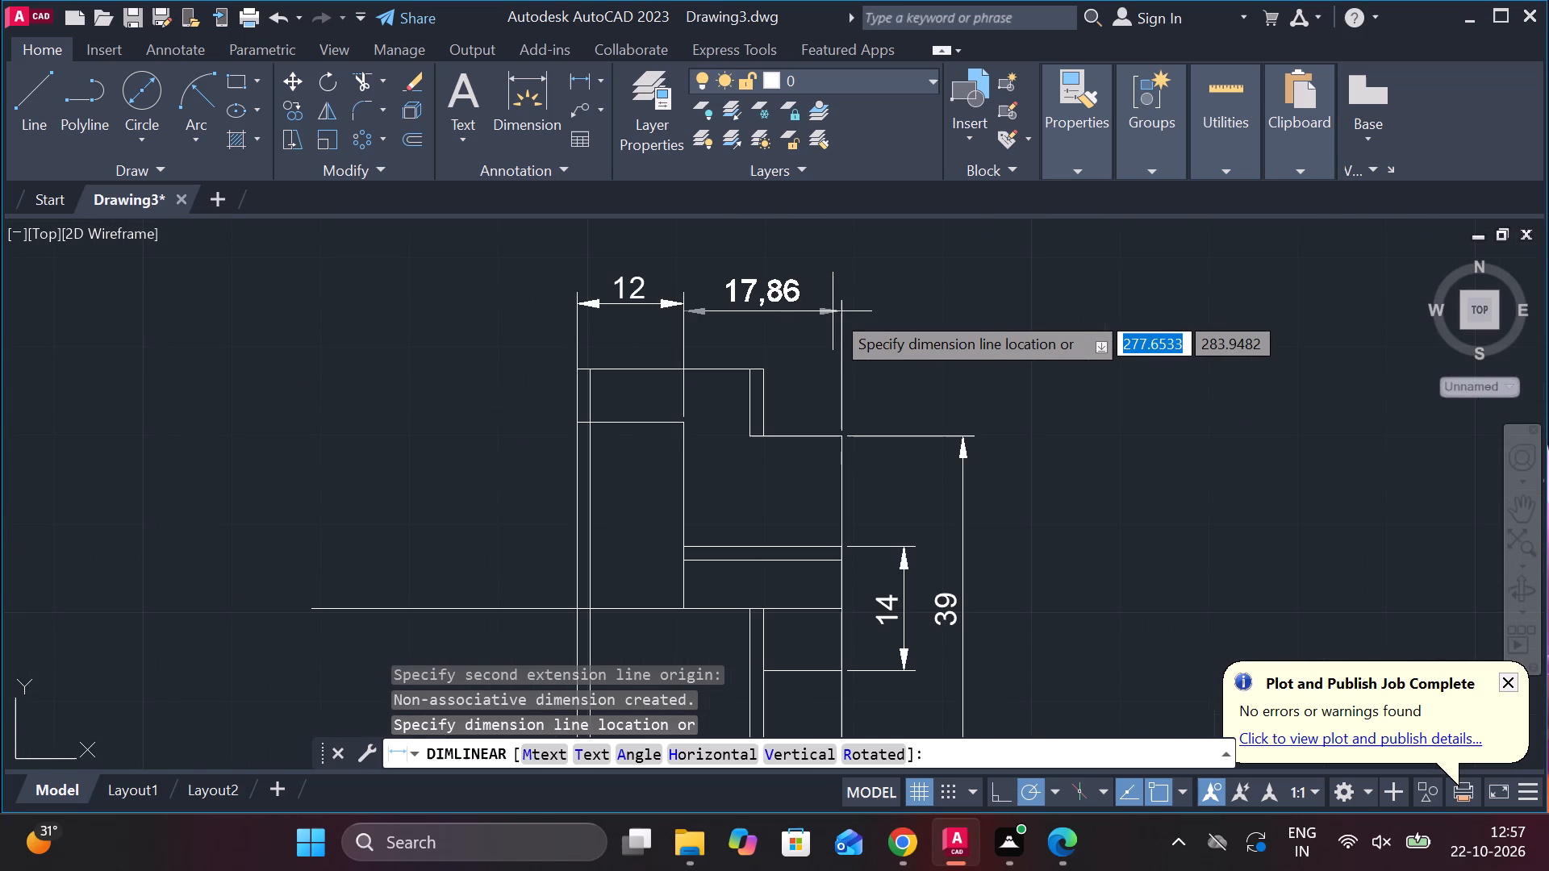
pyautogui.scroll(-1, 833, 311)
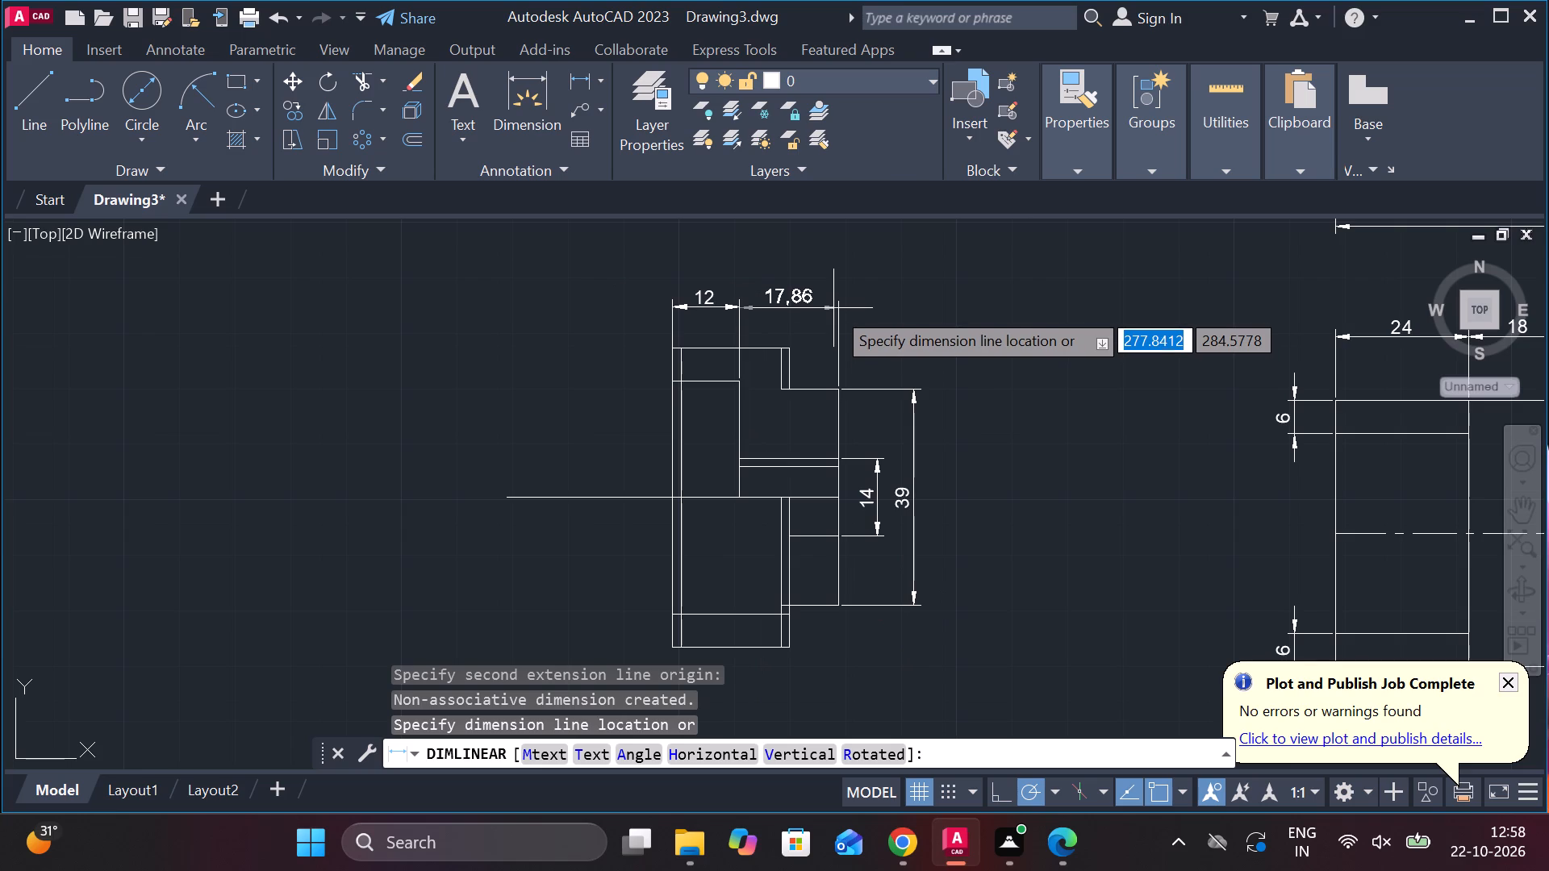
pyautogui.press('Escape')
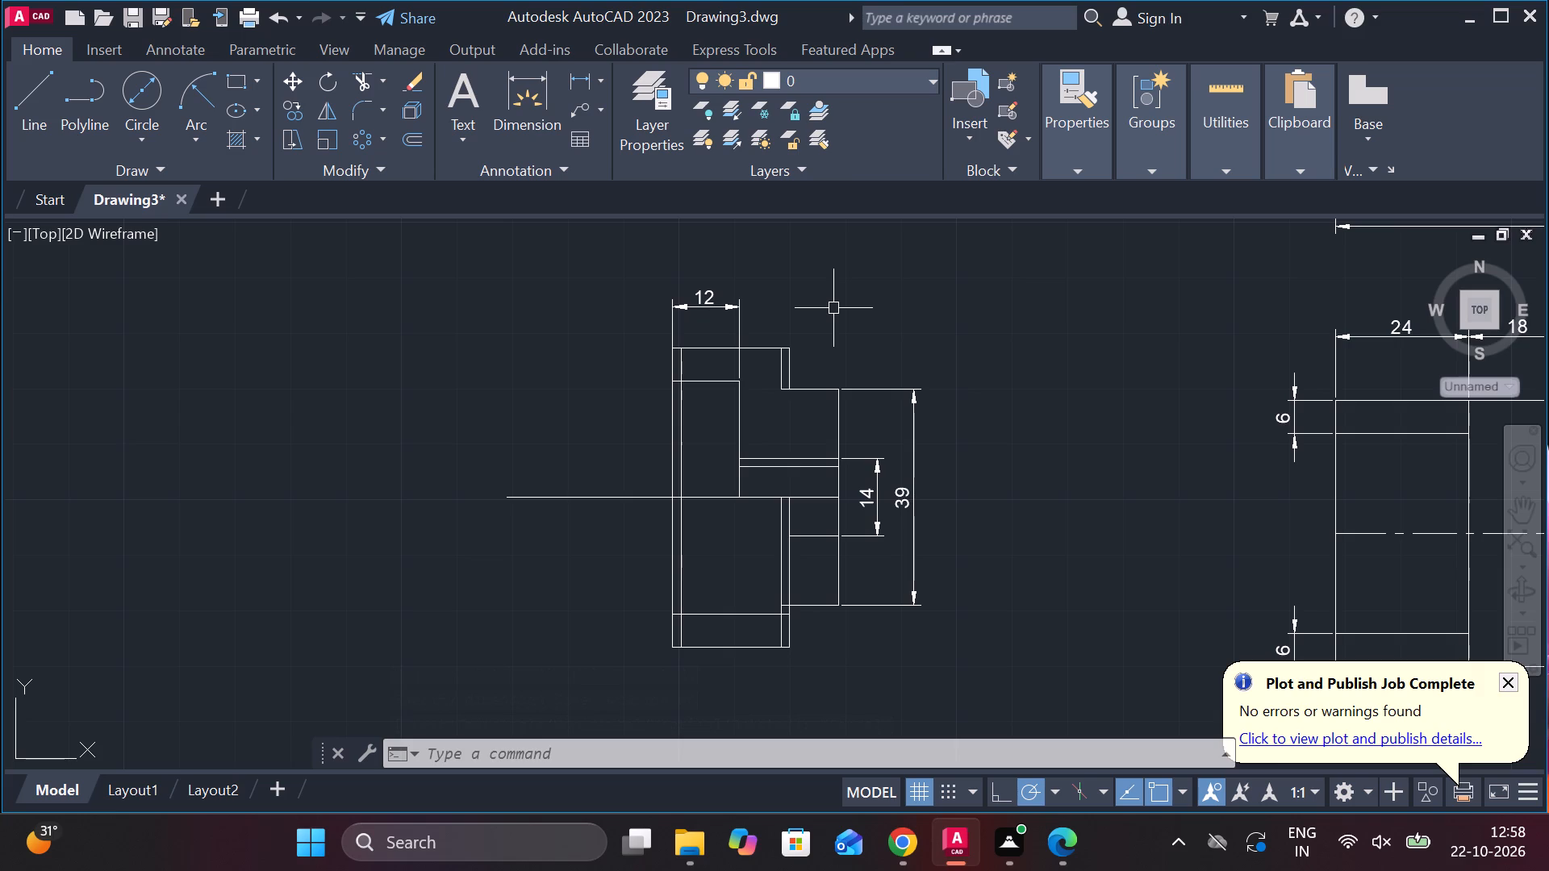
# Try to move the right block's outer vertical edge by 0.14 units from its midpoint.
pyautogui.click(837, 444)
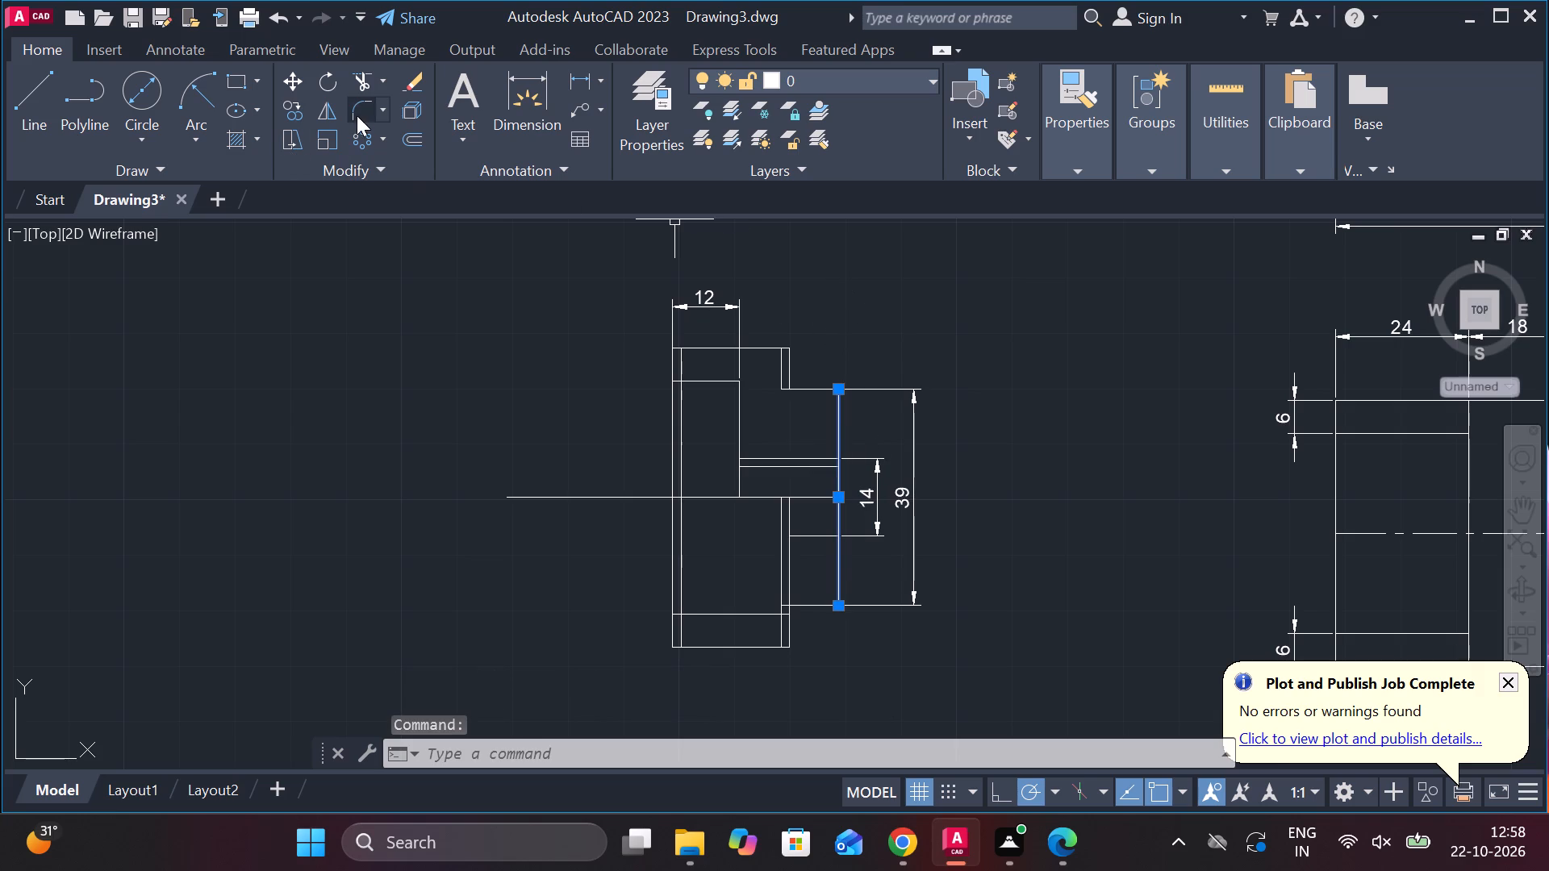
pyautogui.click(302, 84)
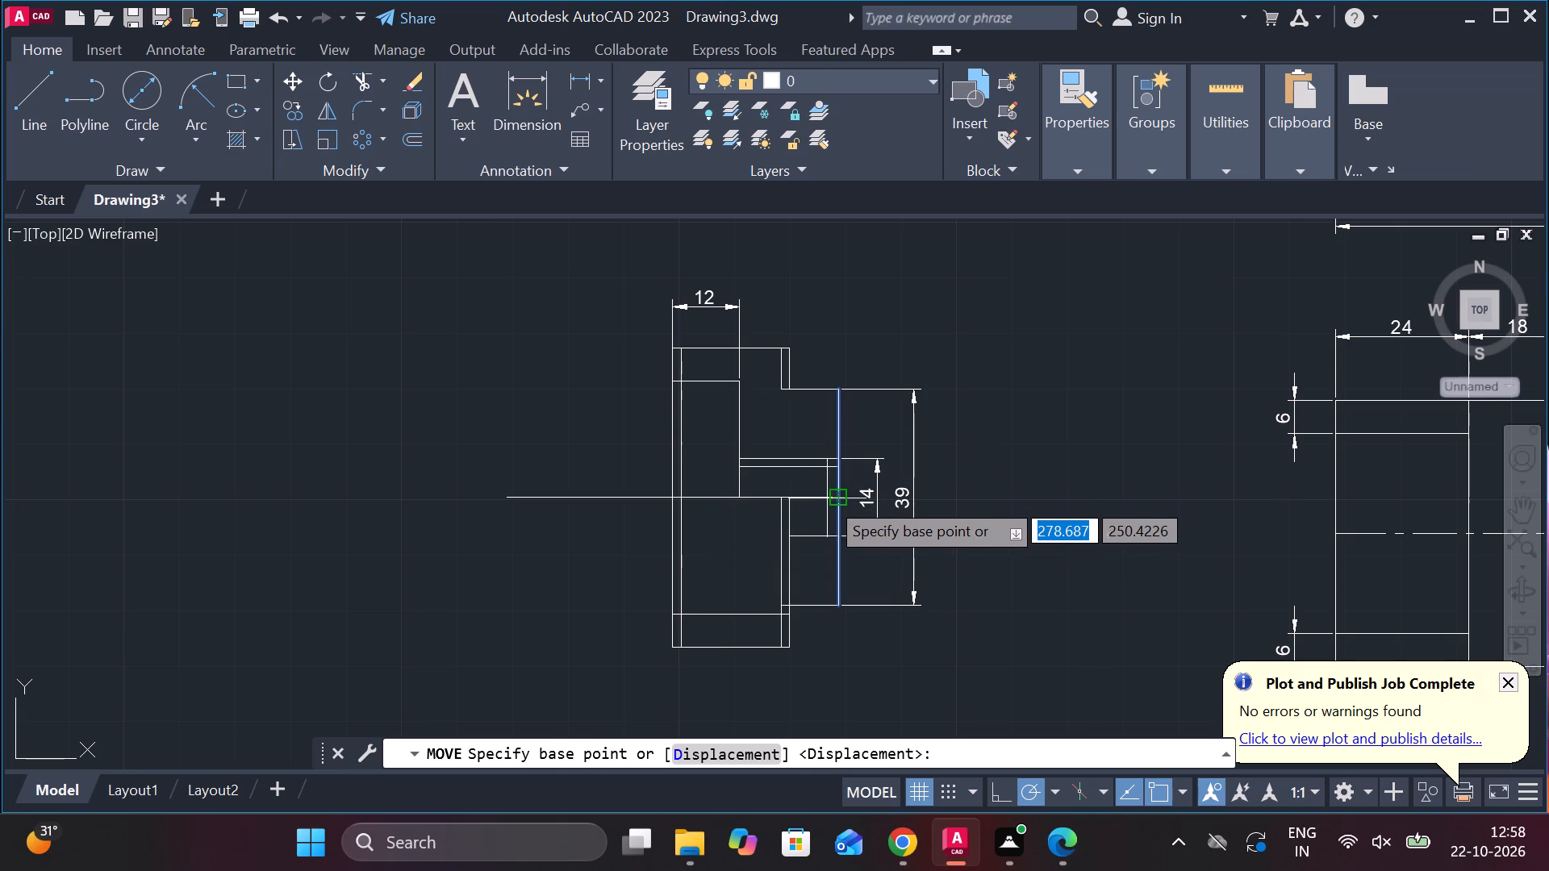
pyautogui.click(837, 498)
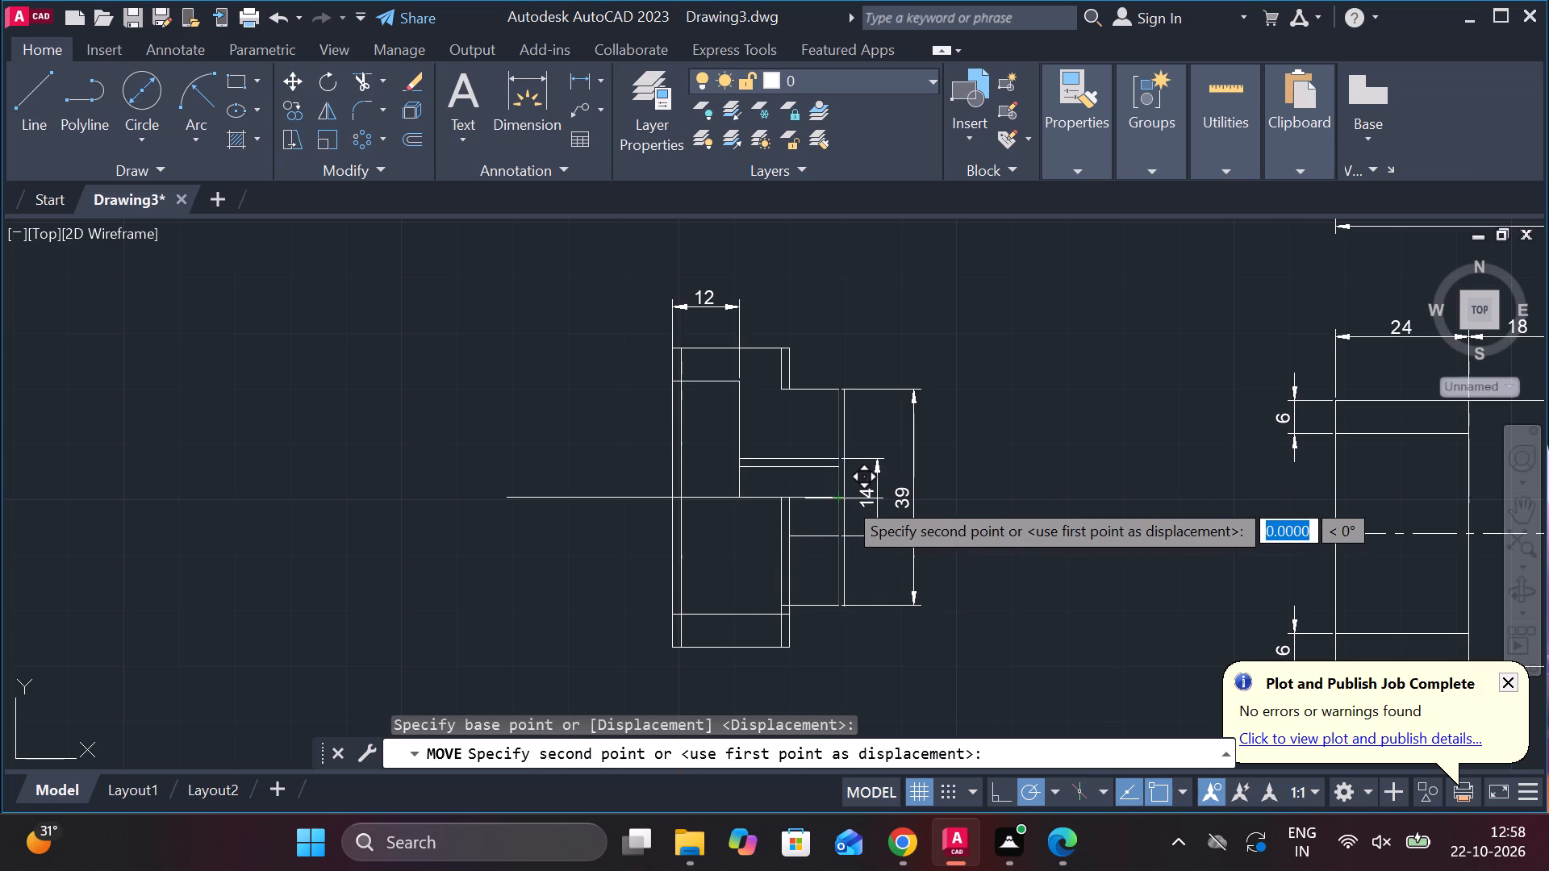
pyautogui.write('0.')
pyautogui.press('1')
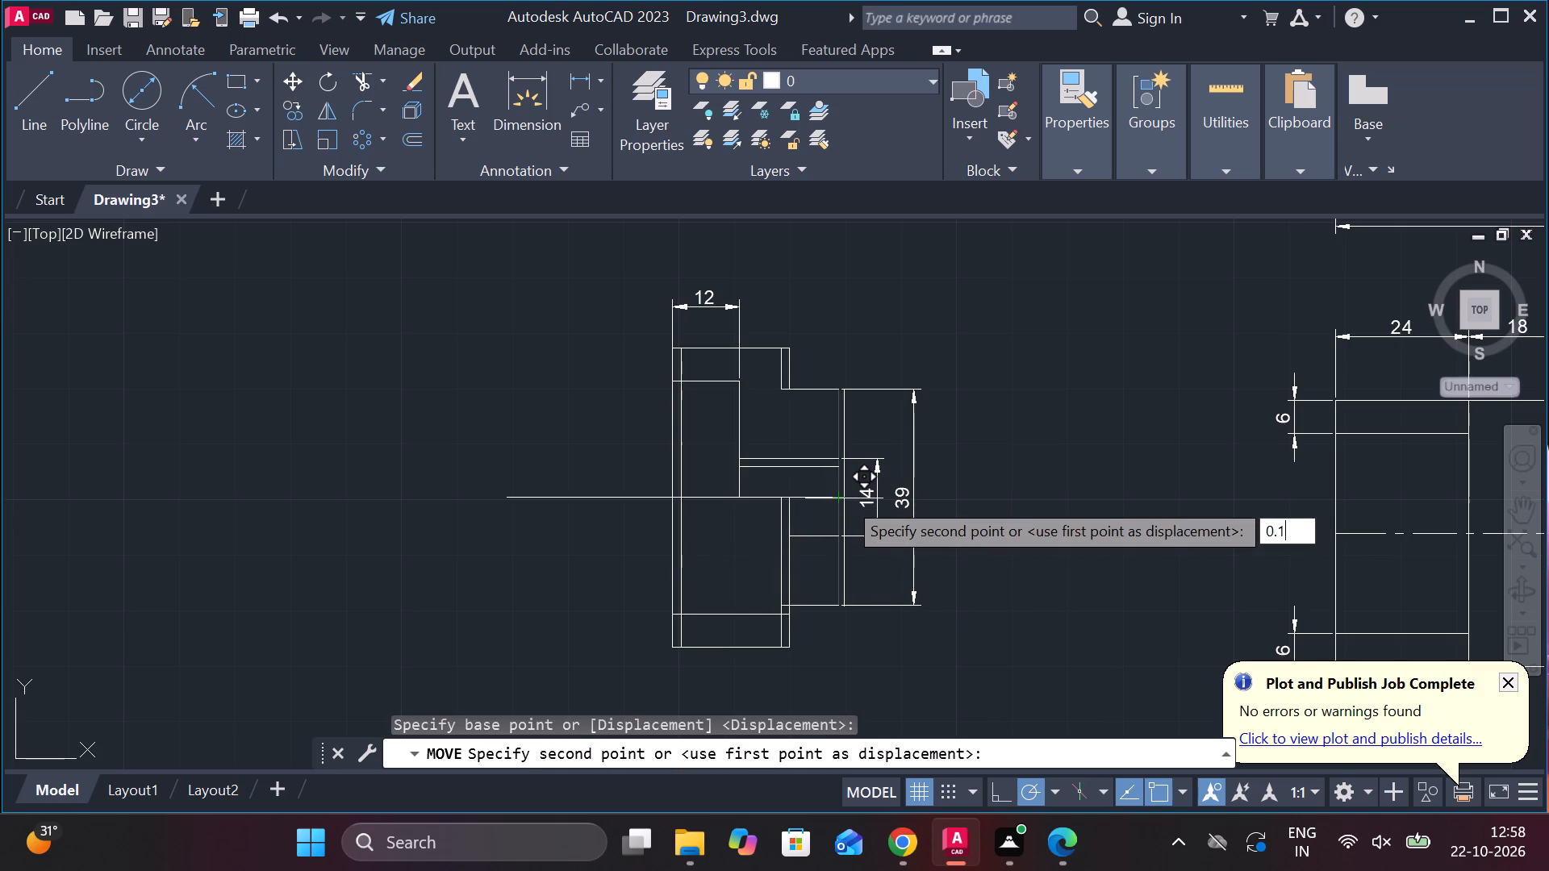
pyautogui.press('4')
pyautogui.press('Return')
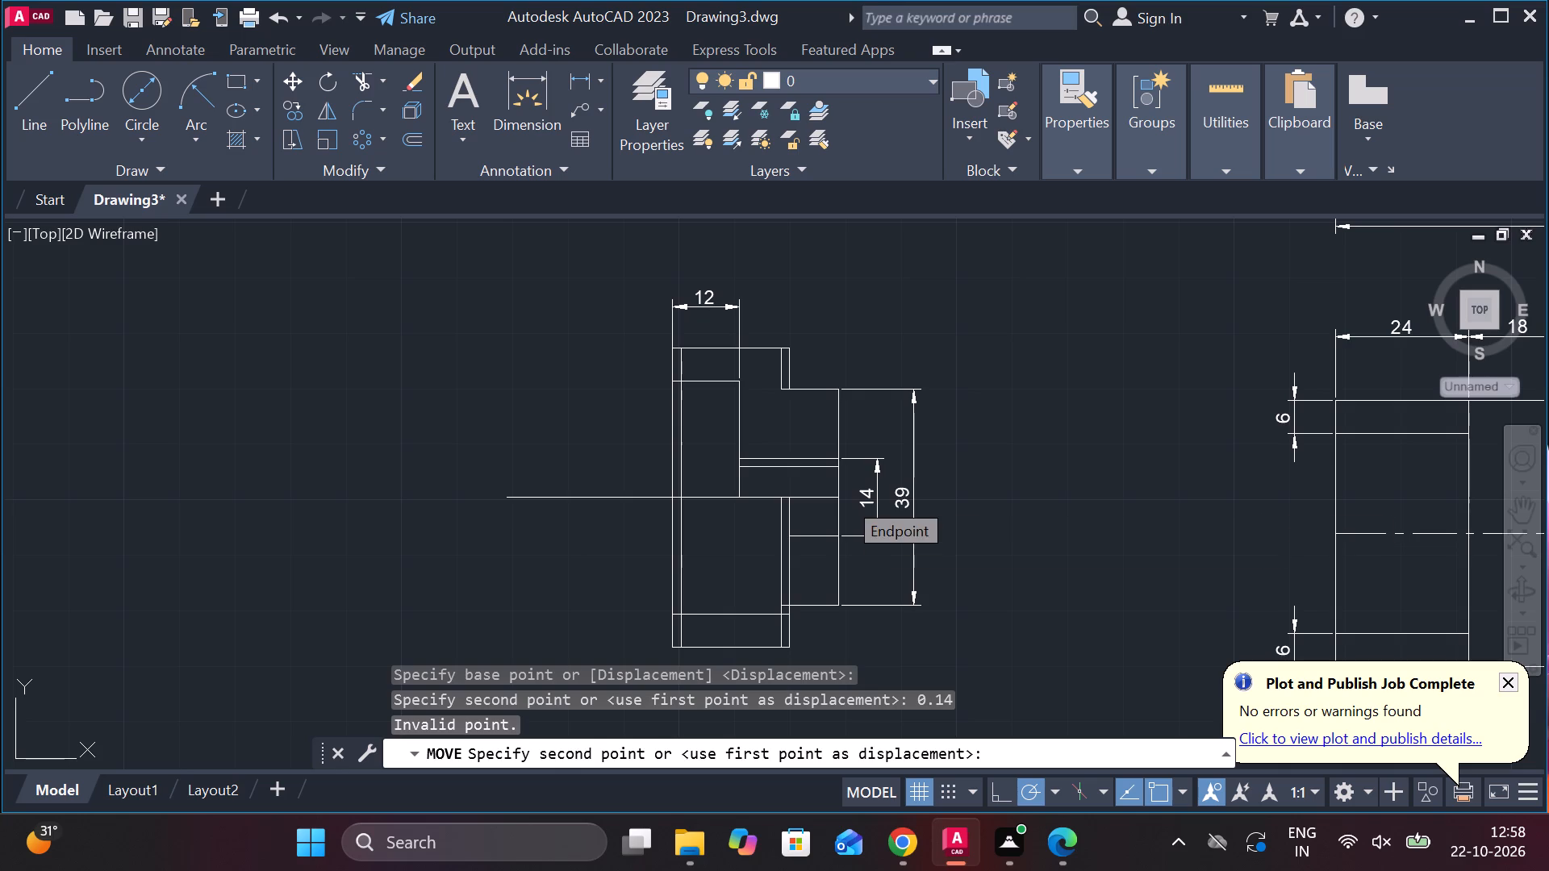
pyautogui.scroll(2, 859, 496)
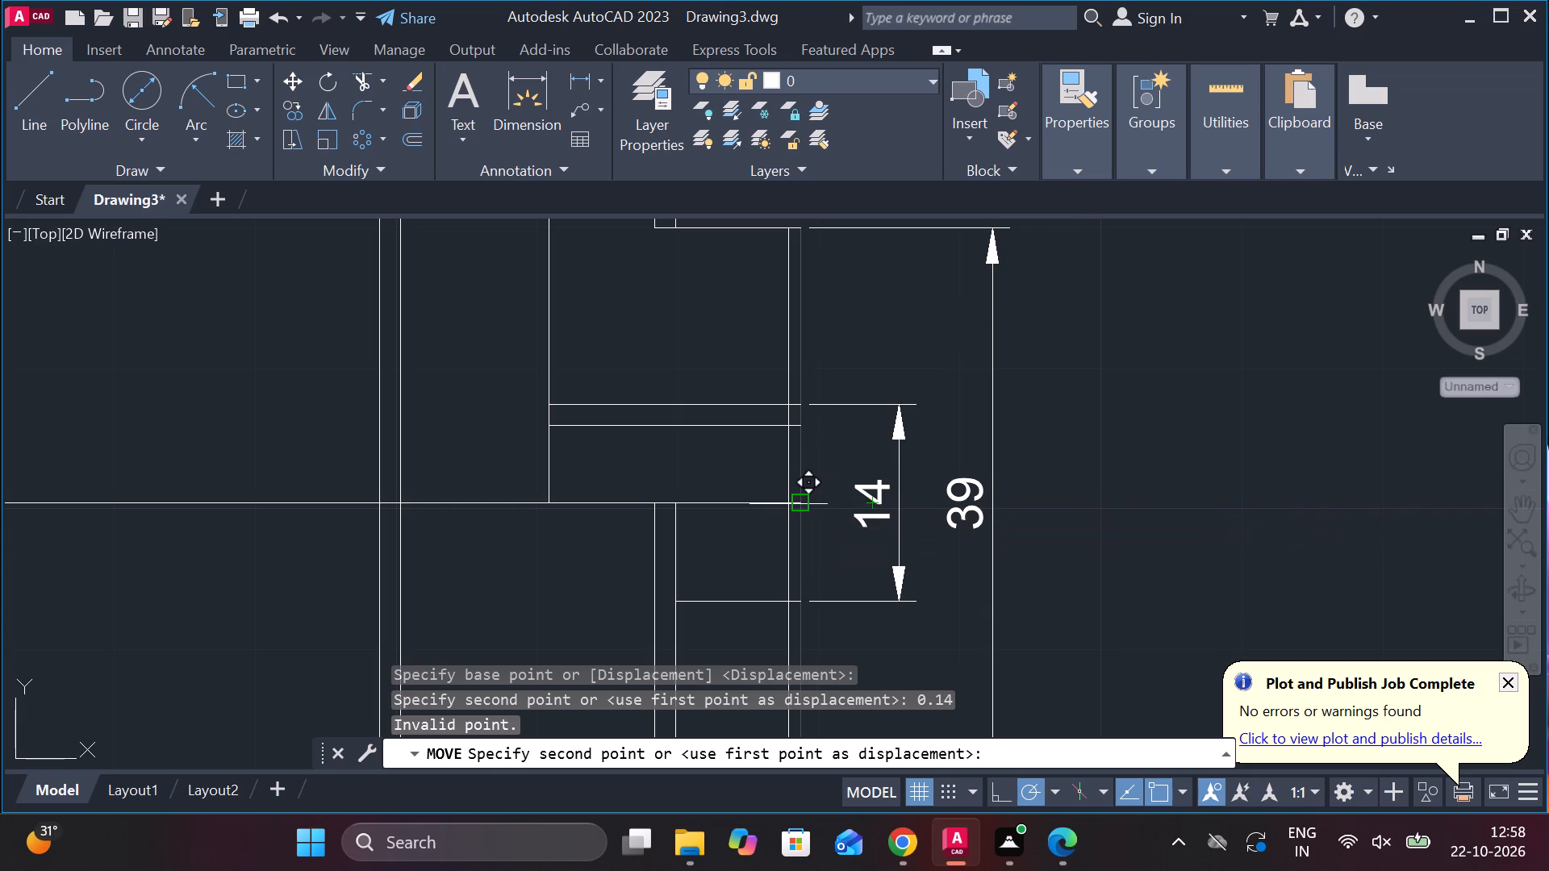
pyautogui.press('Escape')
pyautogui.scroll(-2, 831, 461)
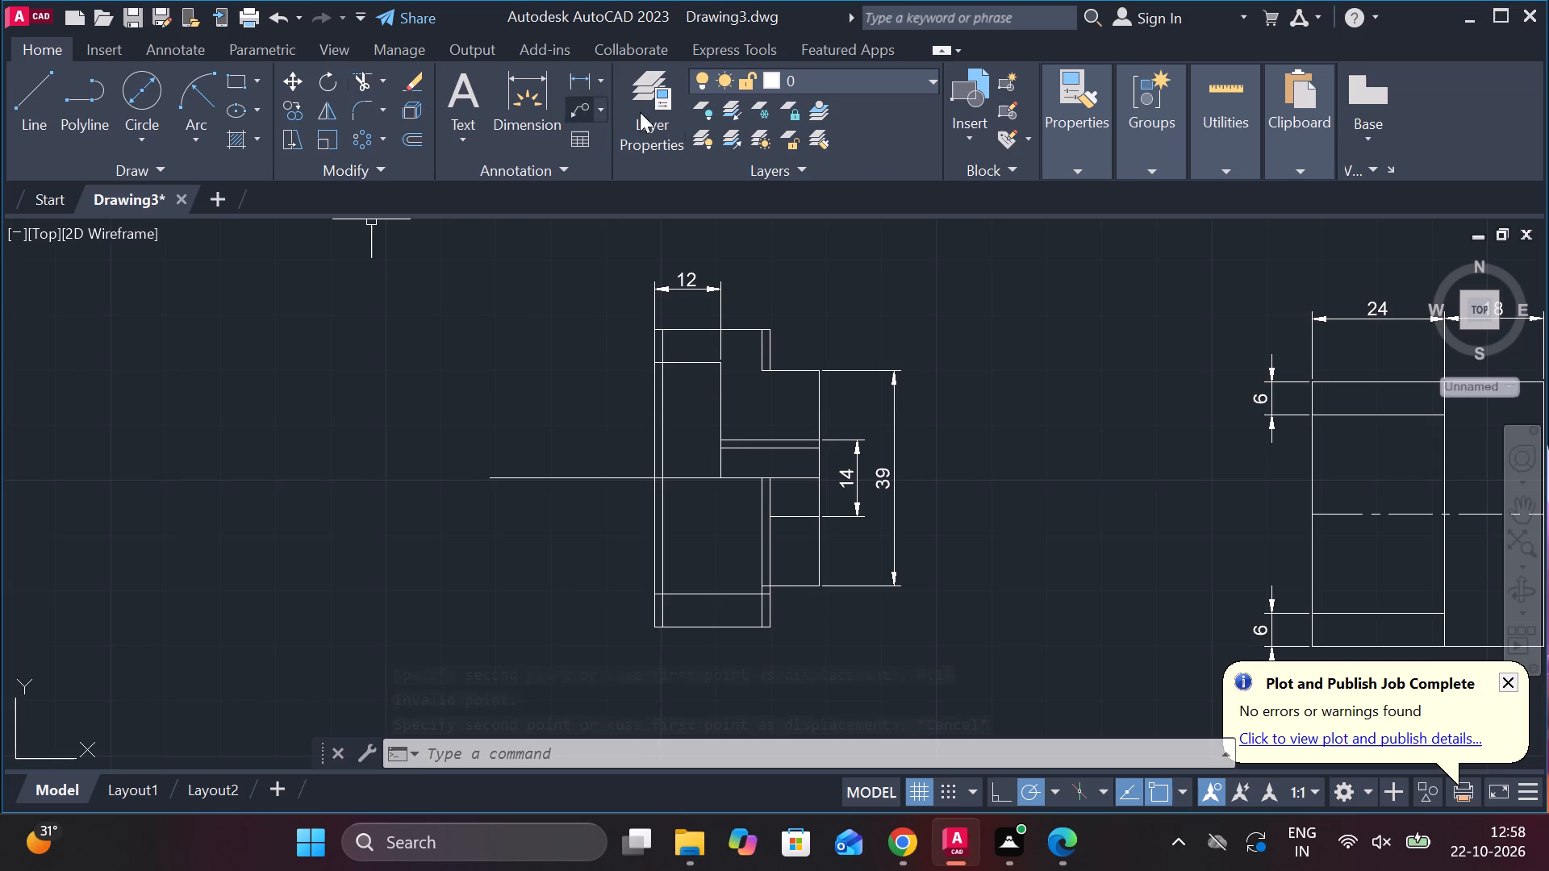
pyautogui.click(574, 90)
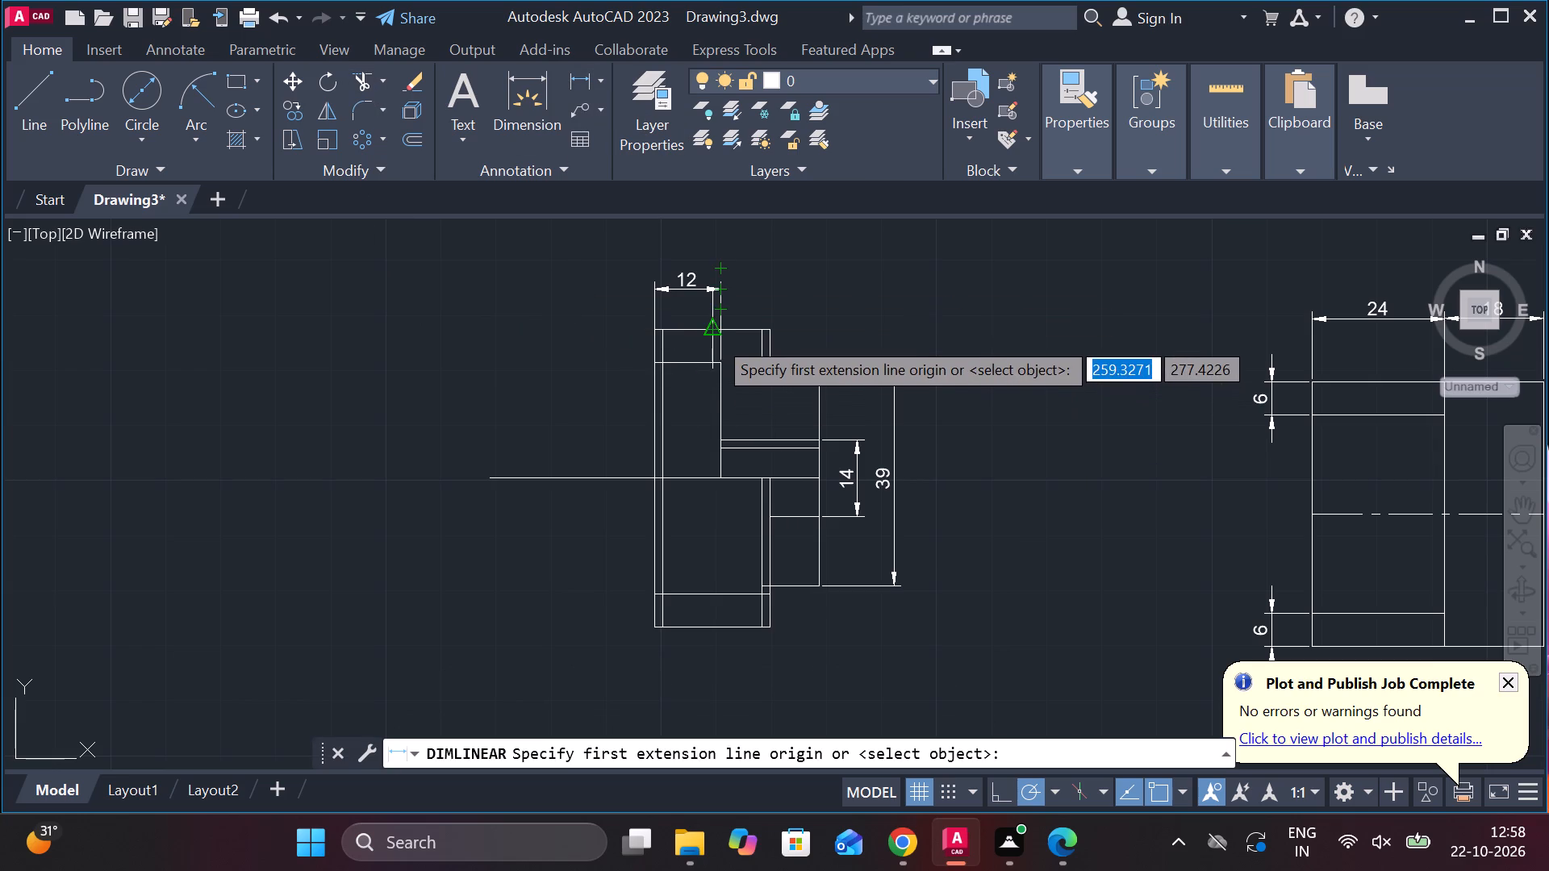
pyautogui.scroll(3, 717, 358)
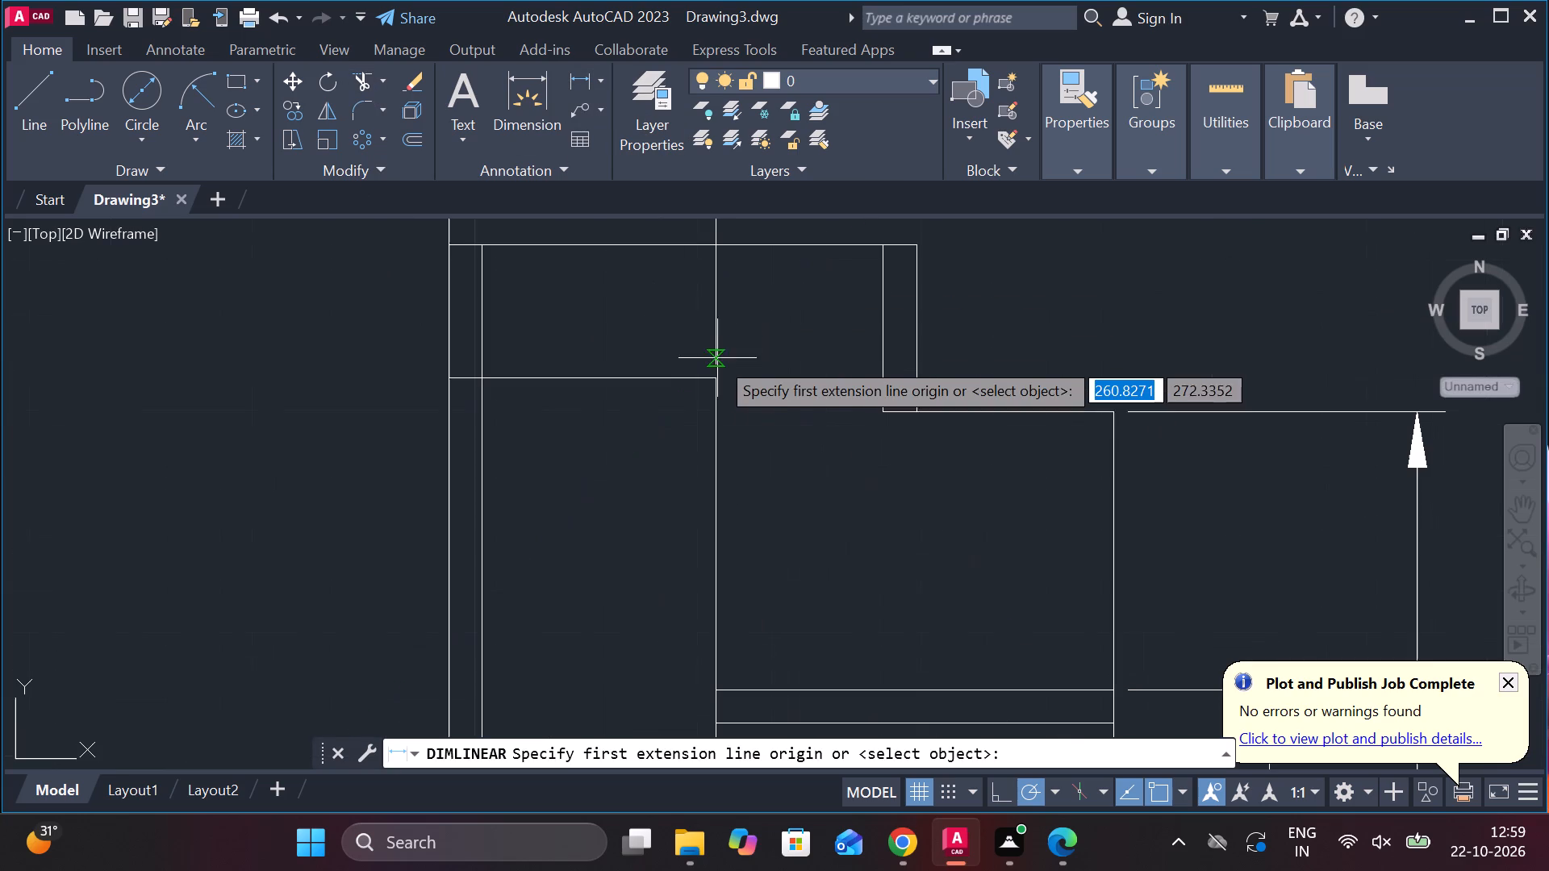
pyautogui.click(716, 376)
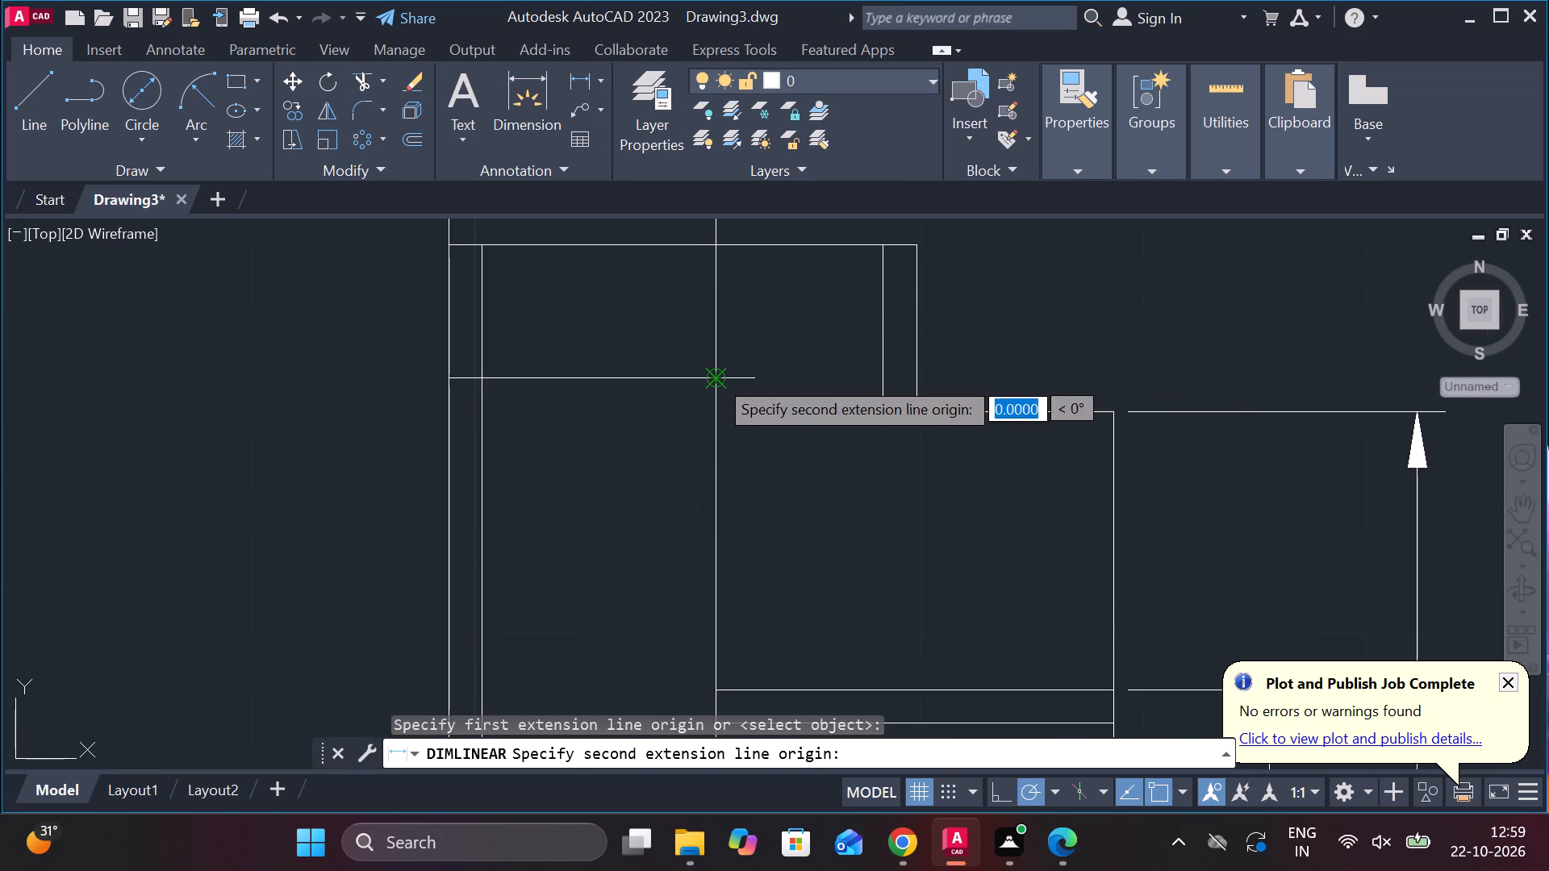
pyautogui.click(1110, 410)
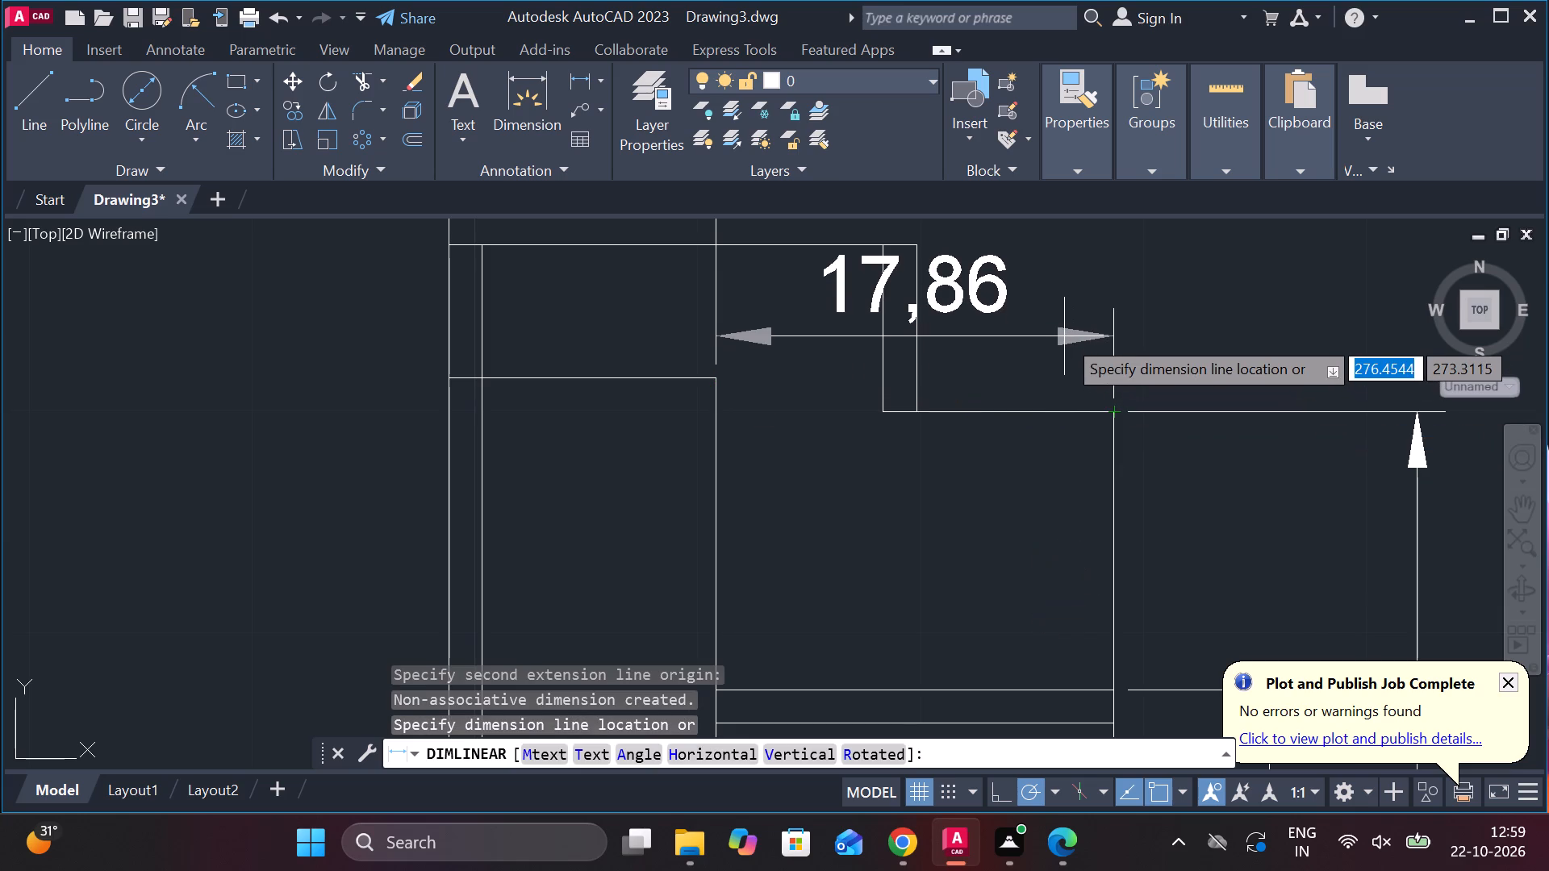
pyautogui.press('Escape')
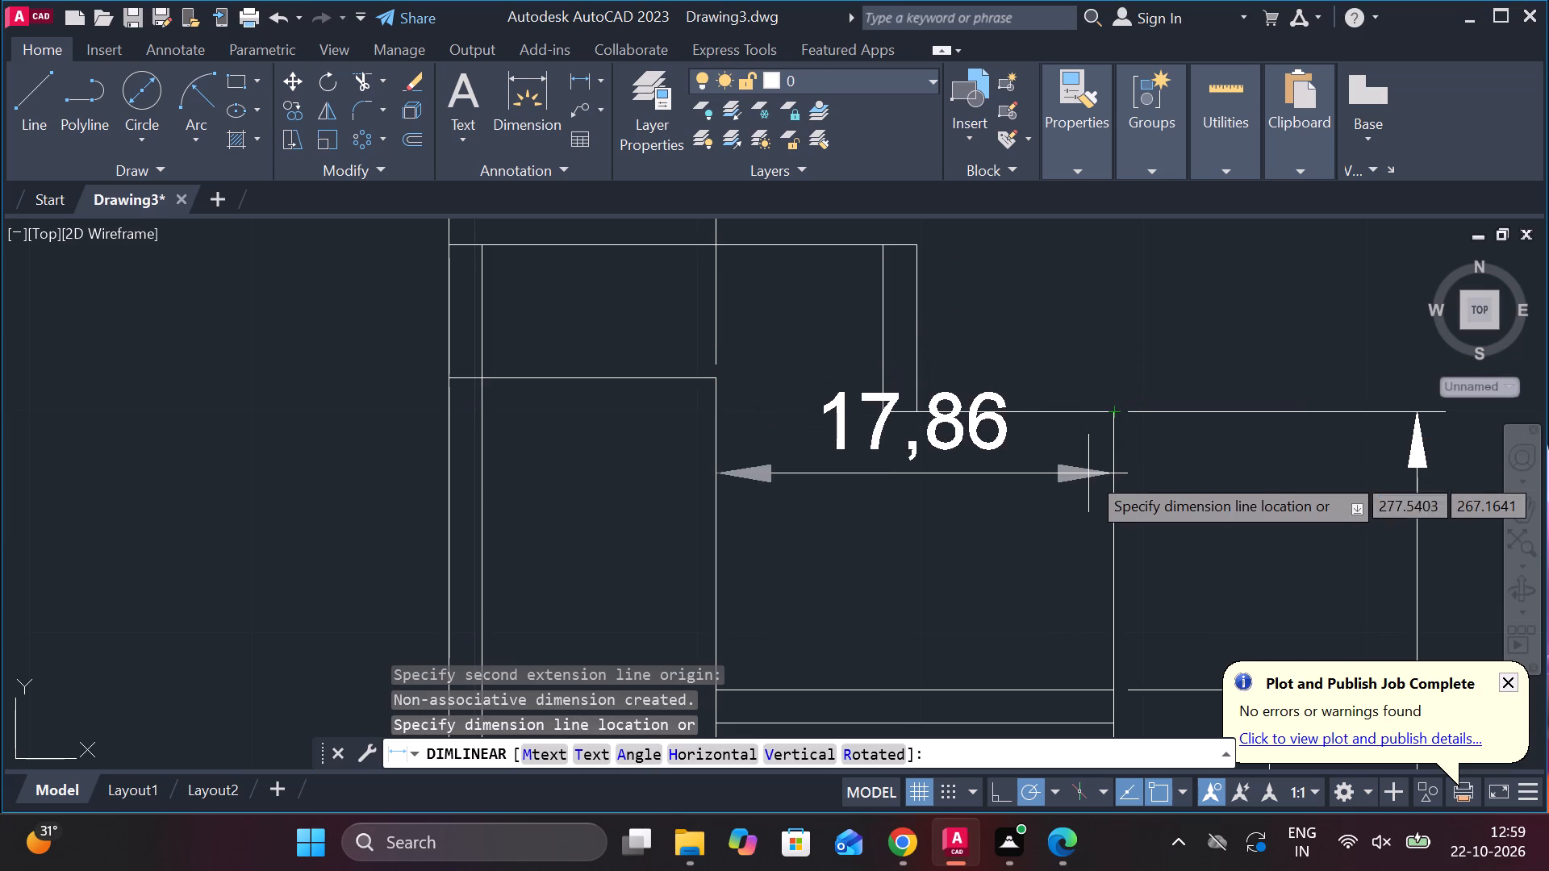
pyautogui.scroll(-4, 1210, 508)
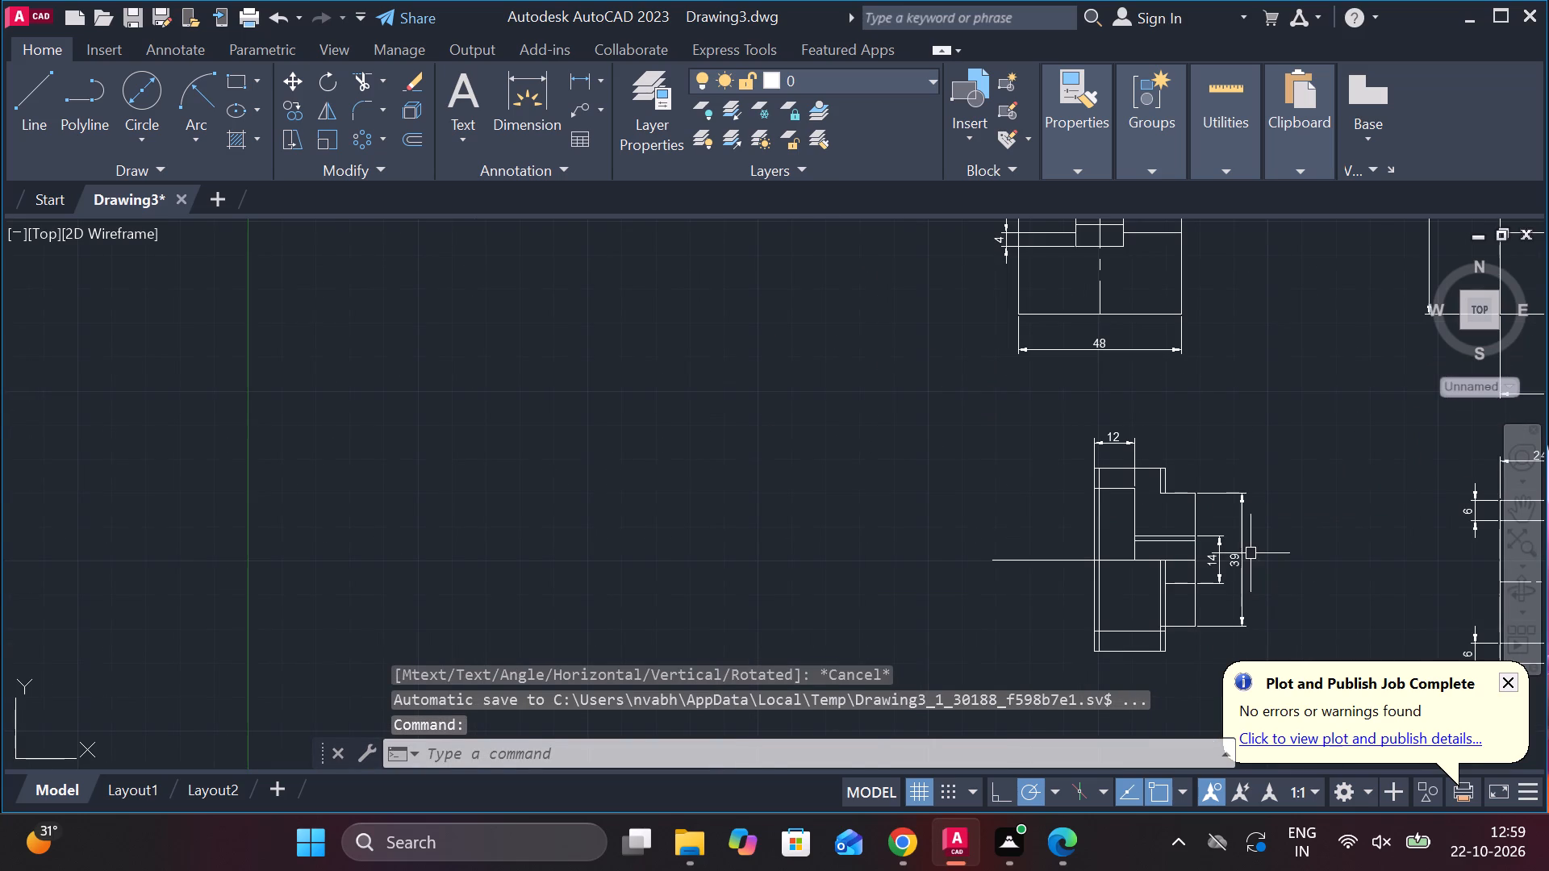
# Delete the 39 full-height dimension and the 14 vertical dimension beside the stepped component's right block.
pyautogui.click(1249, 553)
pyautogui.press('Escape')
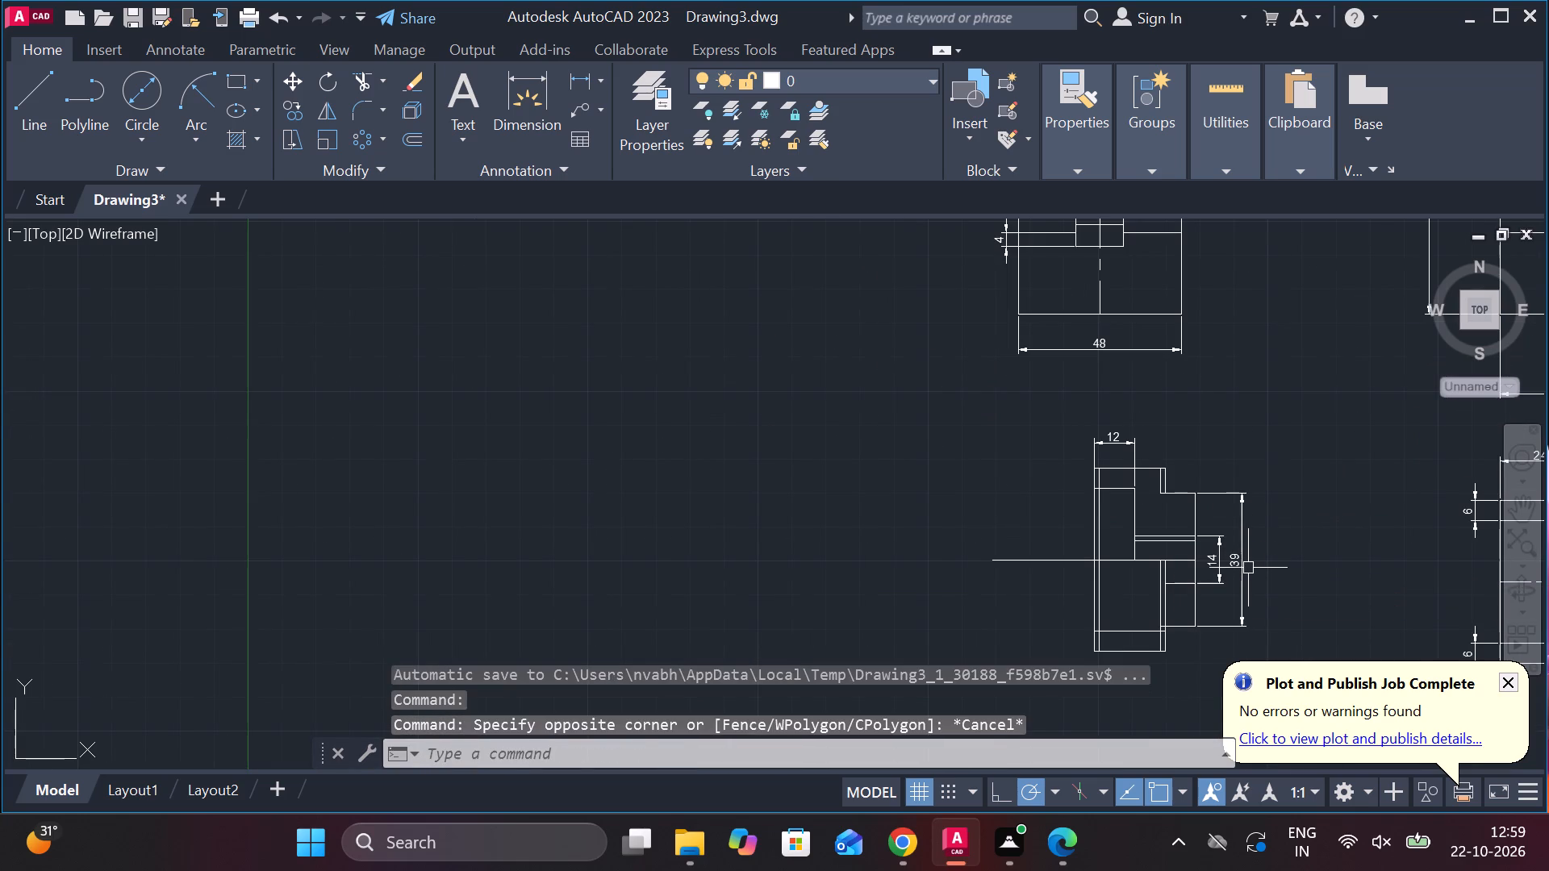
pyautogui.scroll(3, 1248, 569)
pyautogui.click(1175, 531)
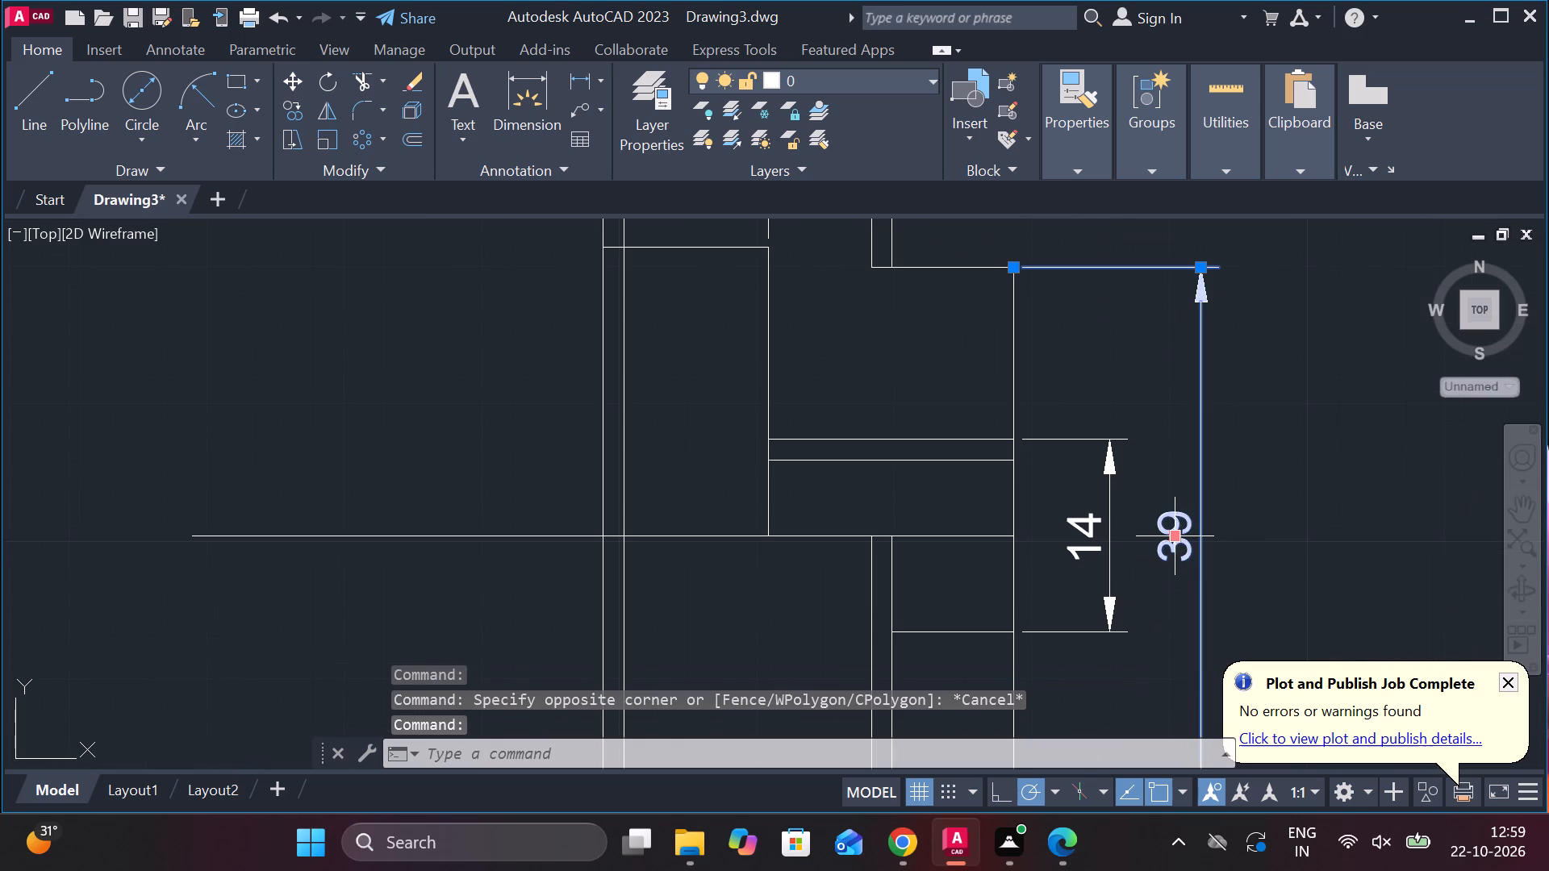
pyautogui.press('Delete')
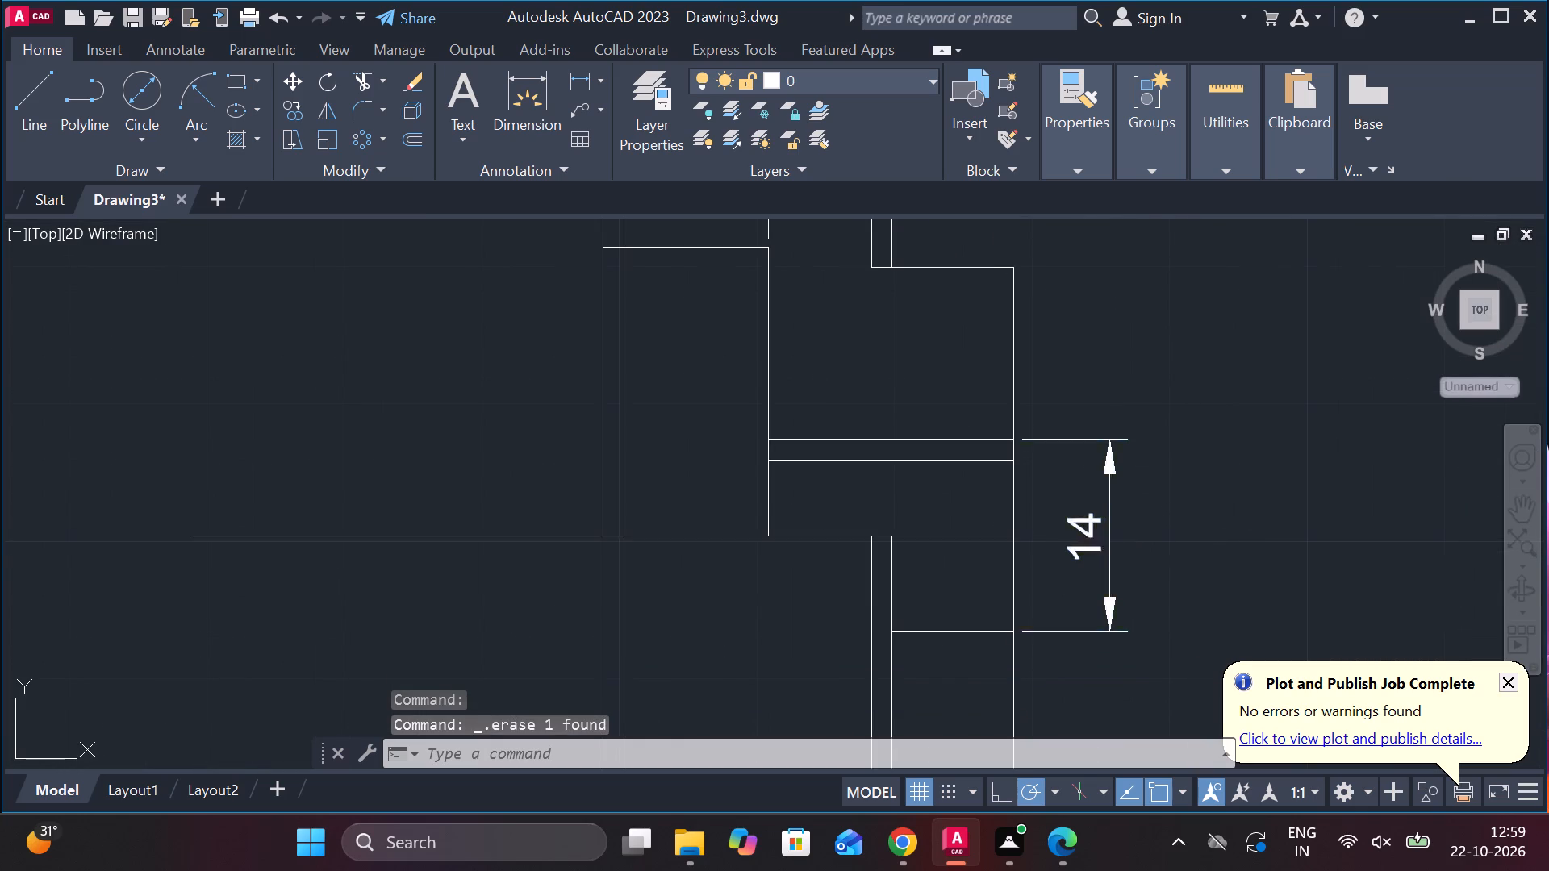
pyautogui.click(1107, 540)
pyautogui.press('Delete')
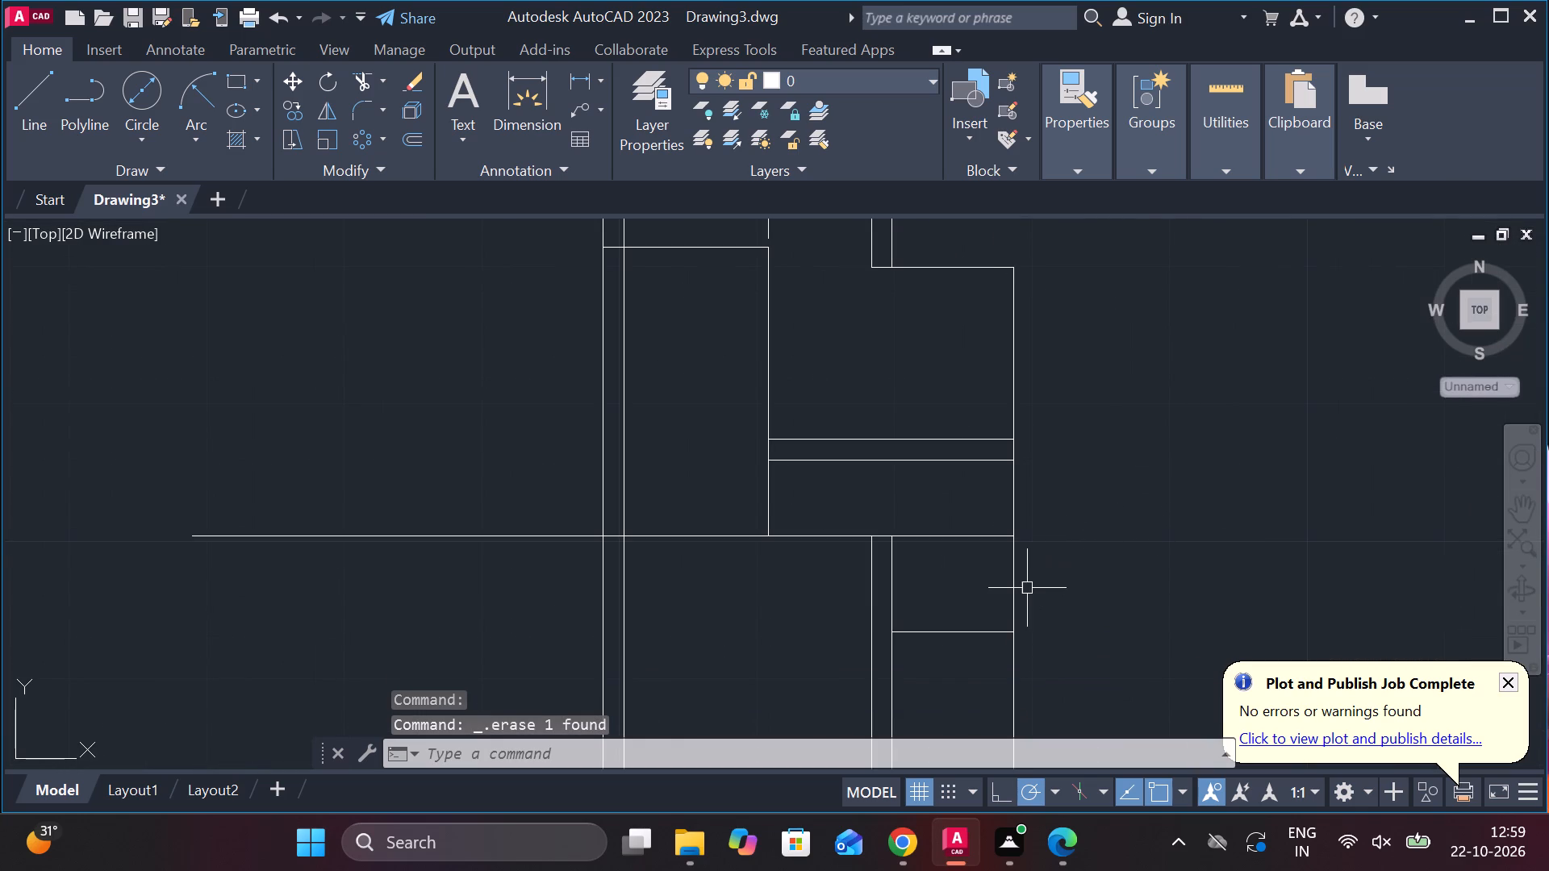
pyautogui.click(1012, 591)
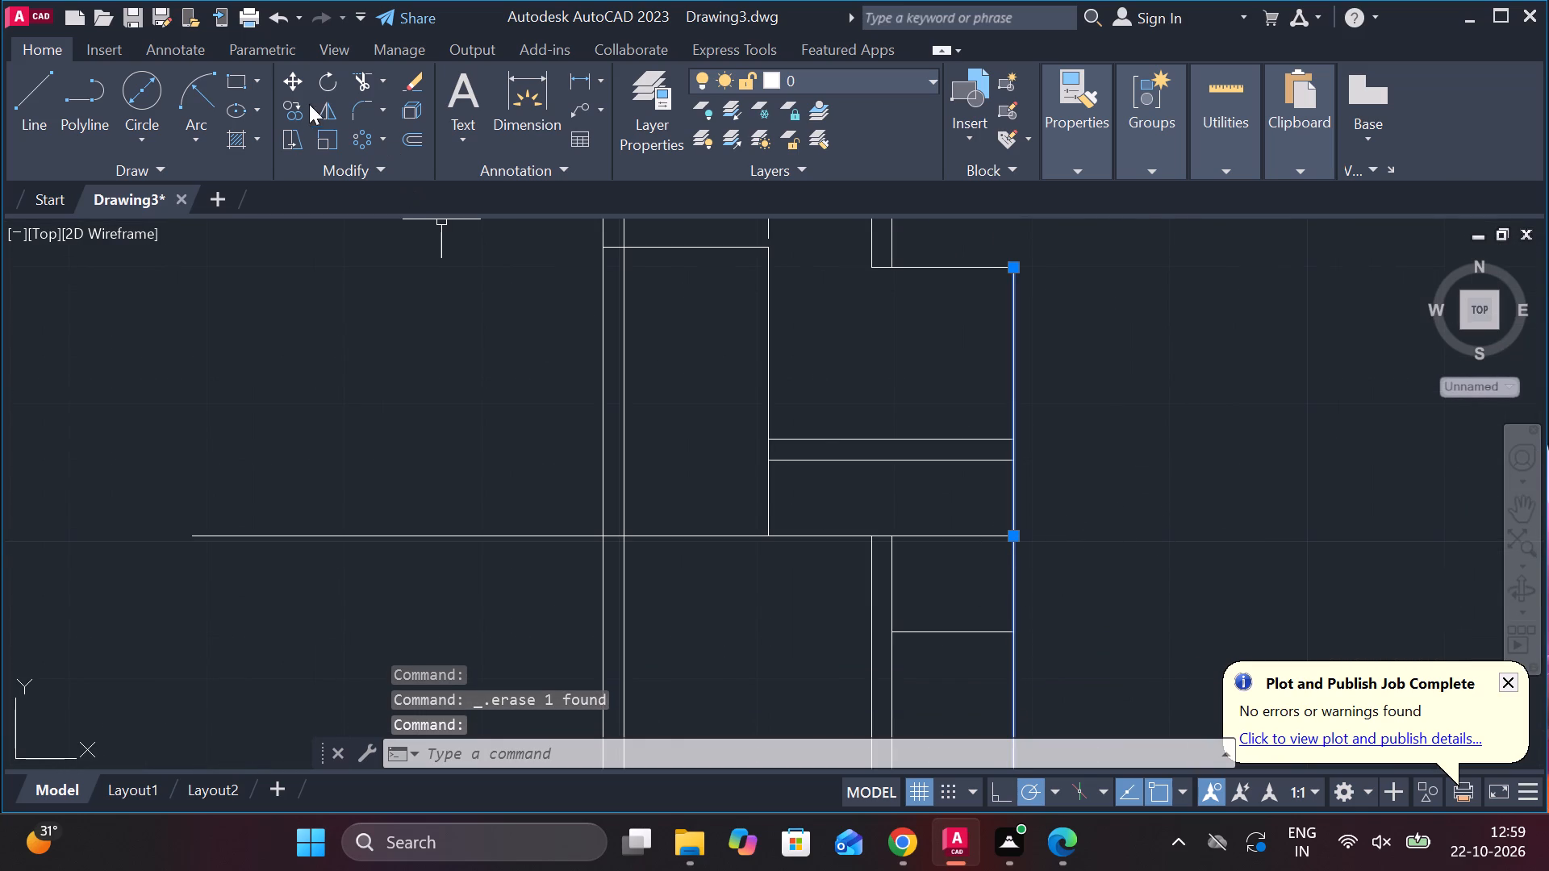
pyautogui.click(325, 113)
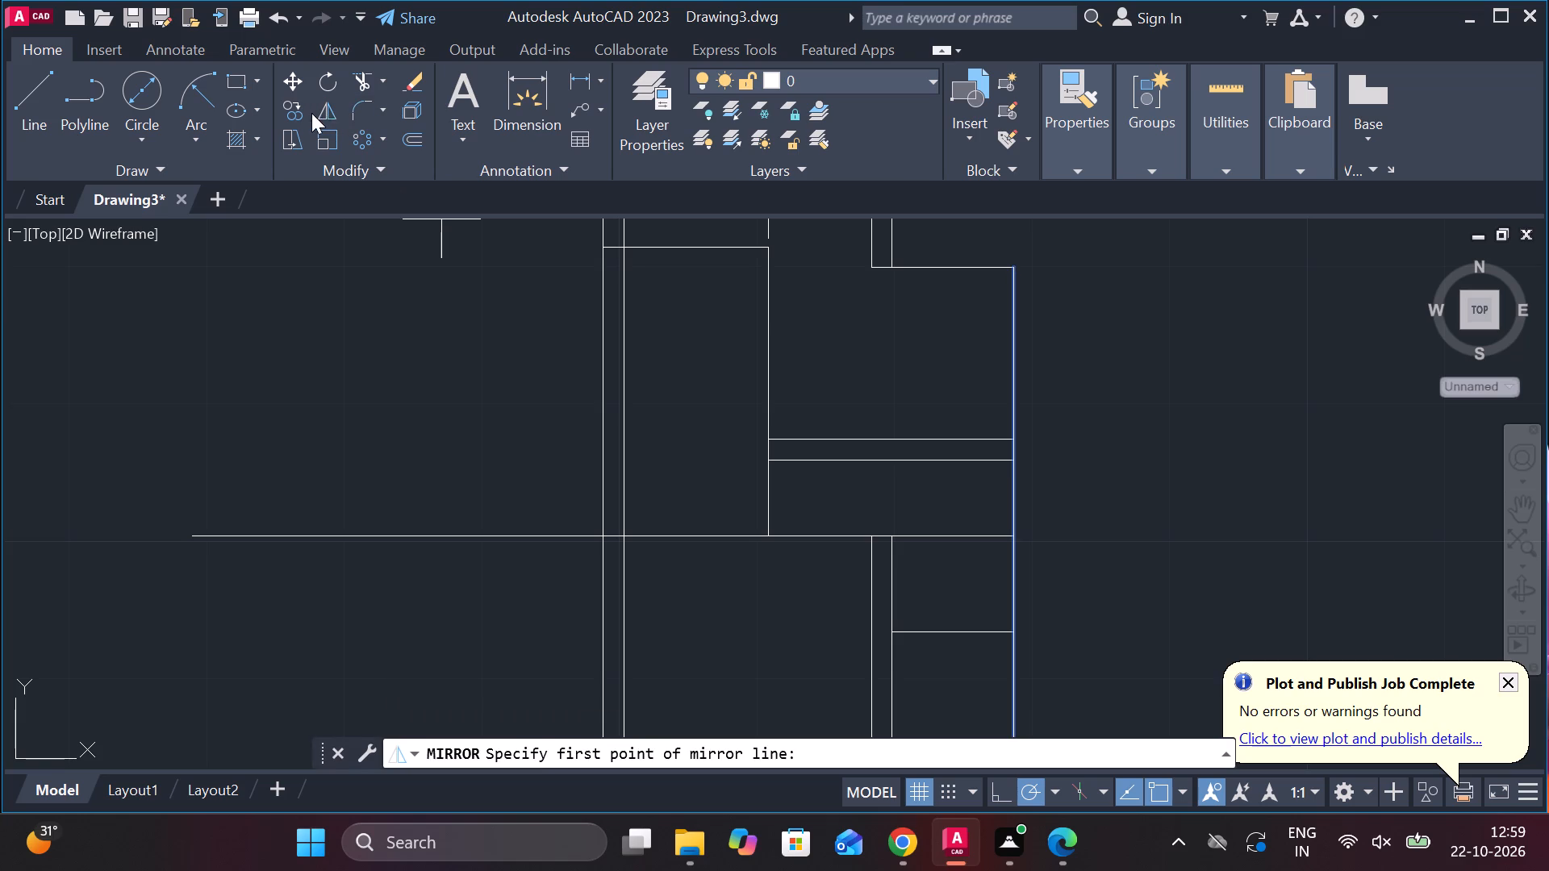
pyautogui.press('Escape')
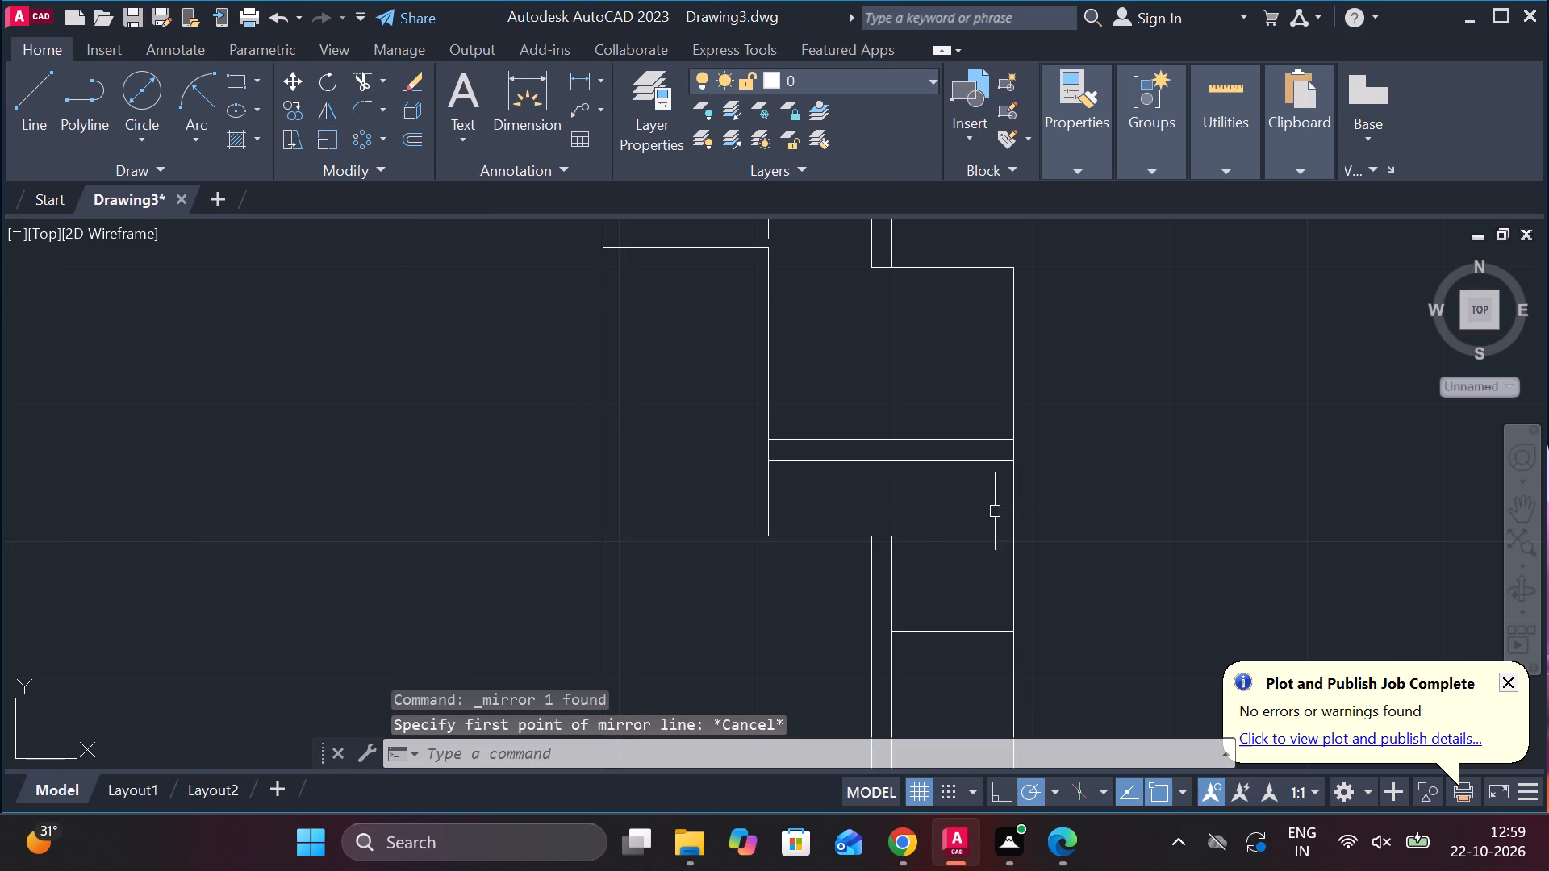
# Move the right block's outer vertical edge horizontally outward by 0.14 units.
pyautogui.click(1015, 508)
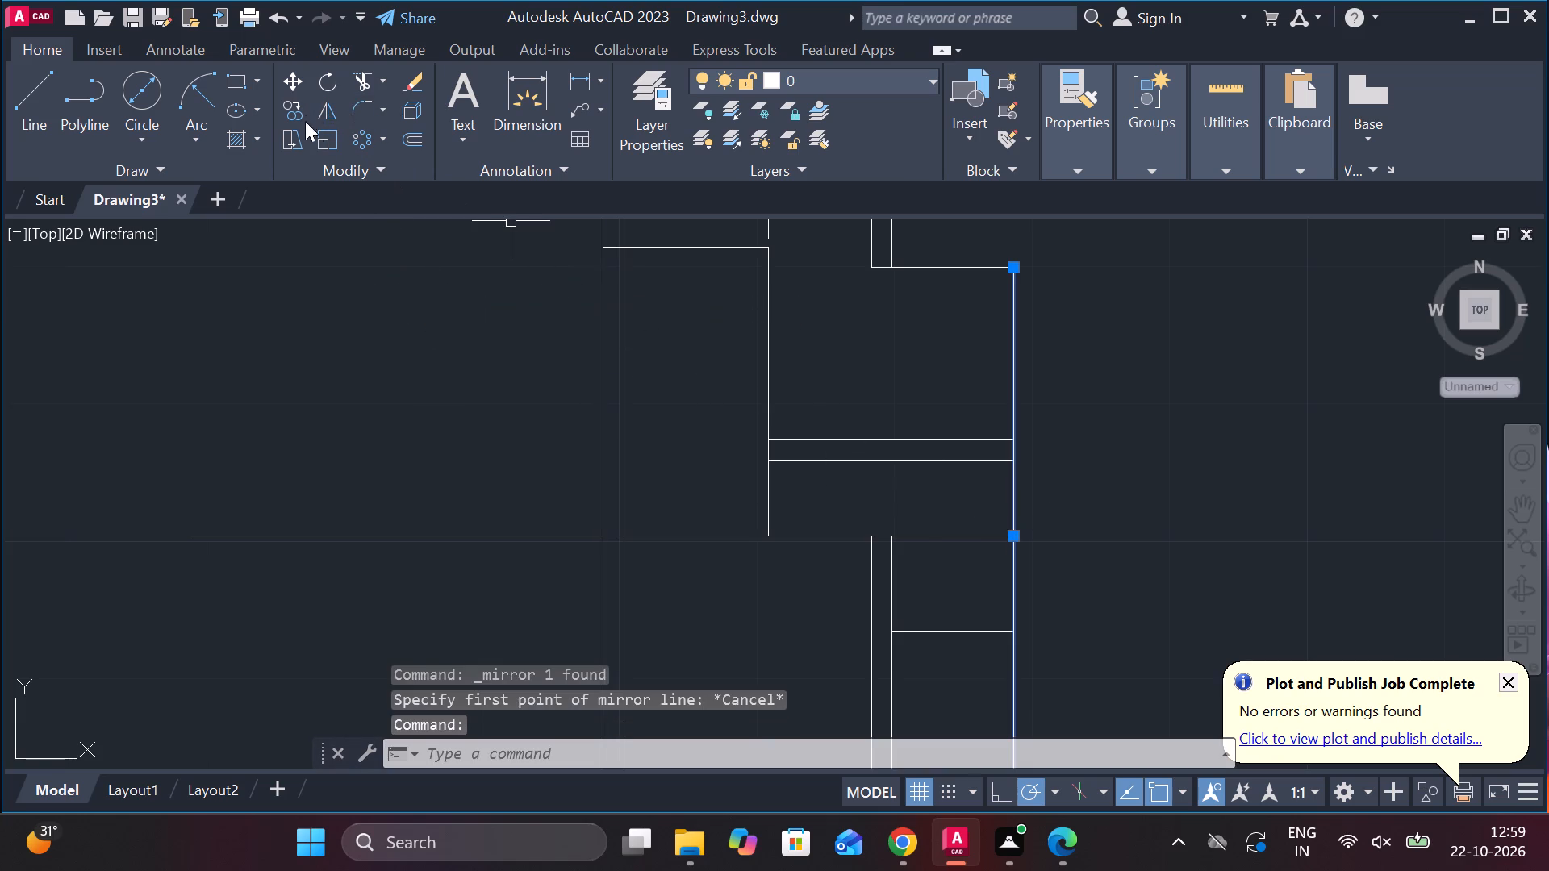
pyautogui.click(291, 78)
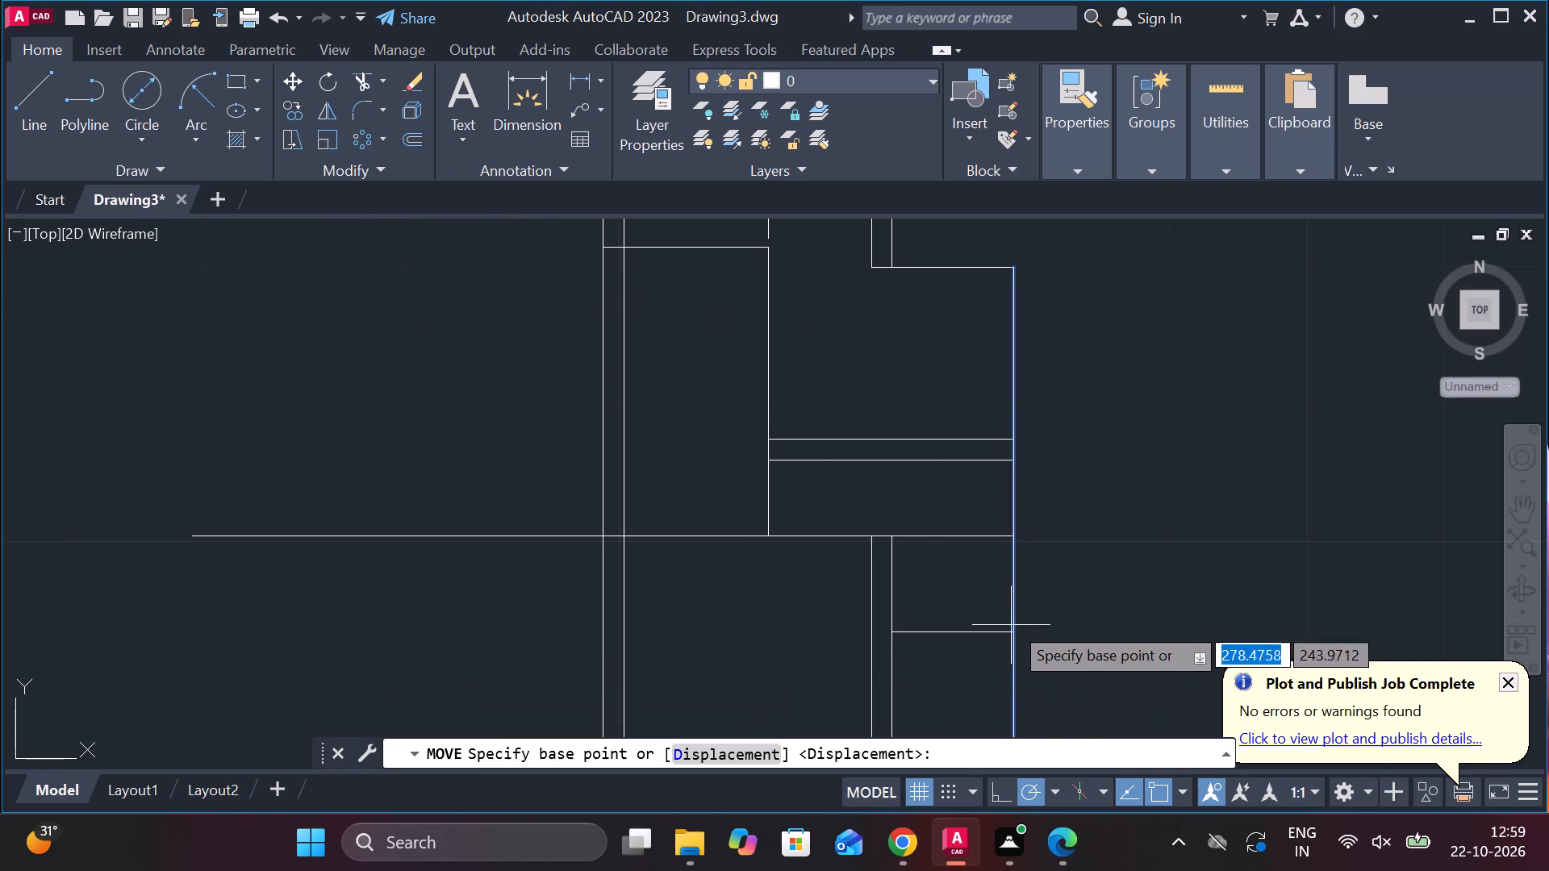
pyautogui.click(1010, 573)
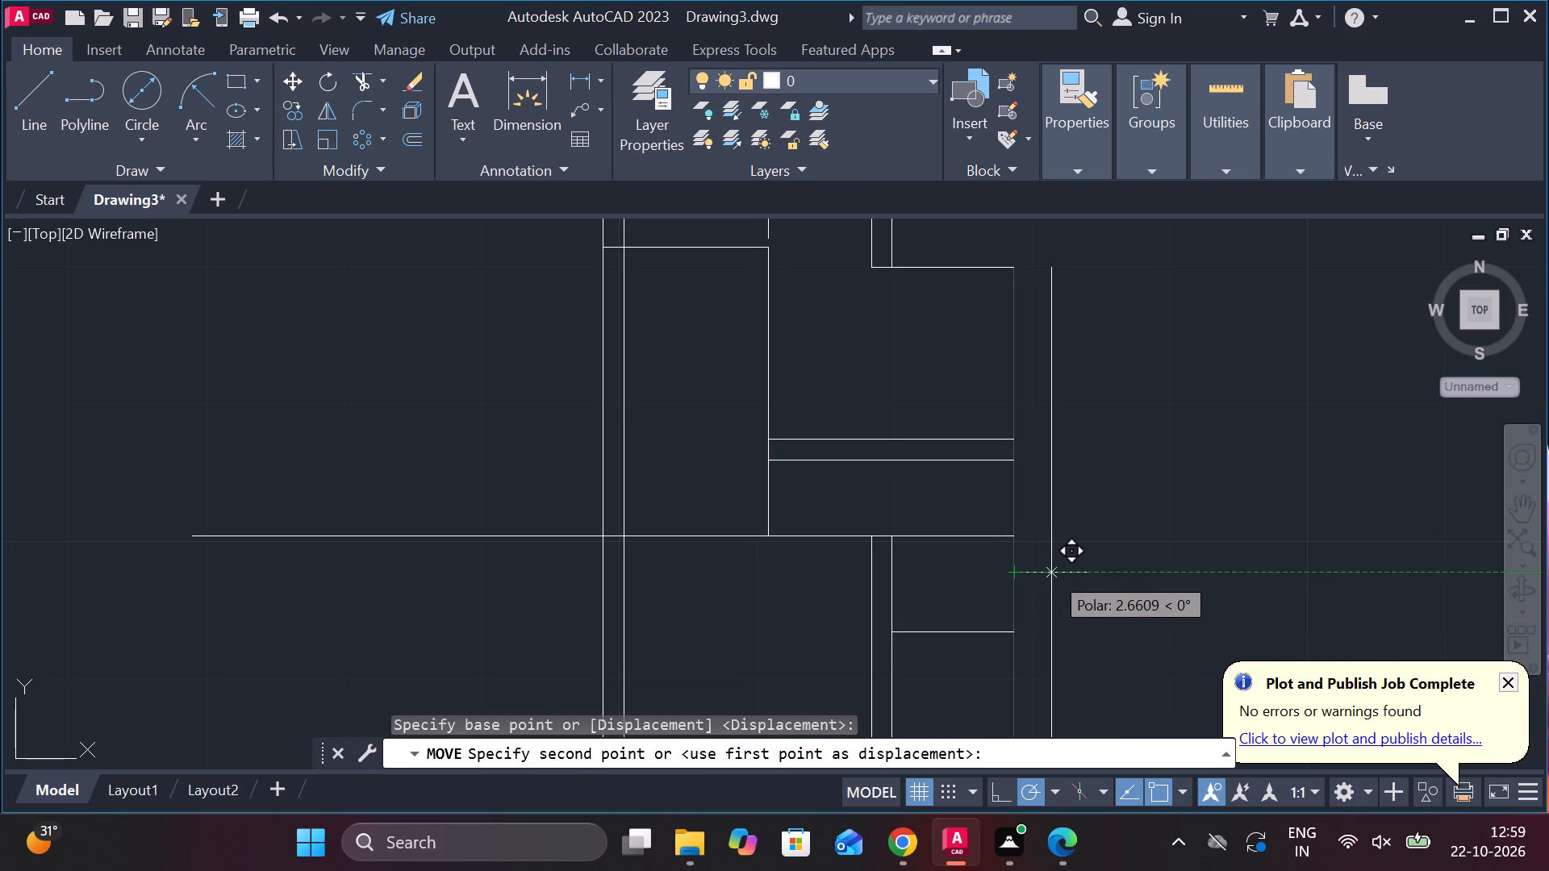
pyautogui.write('0.1')
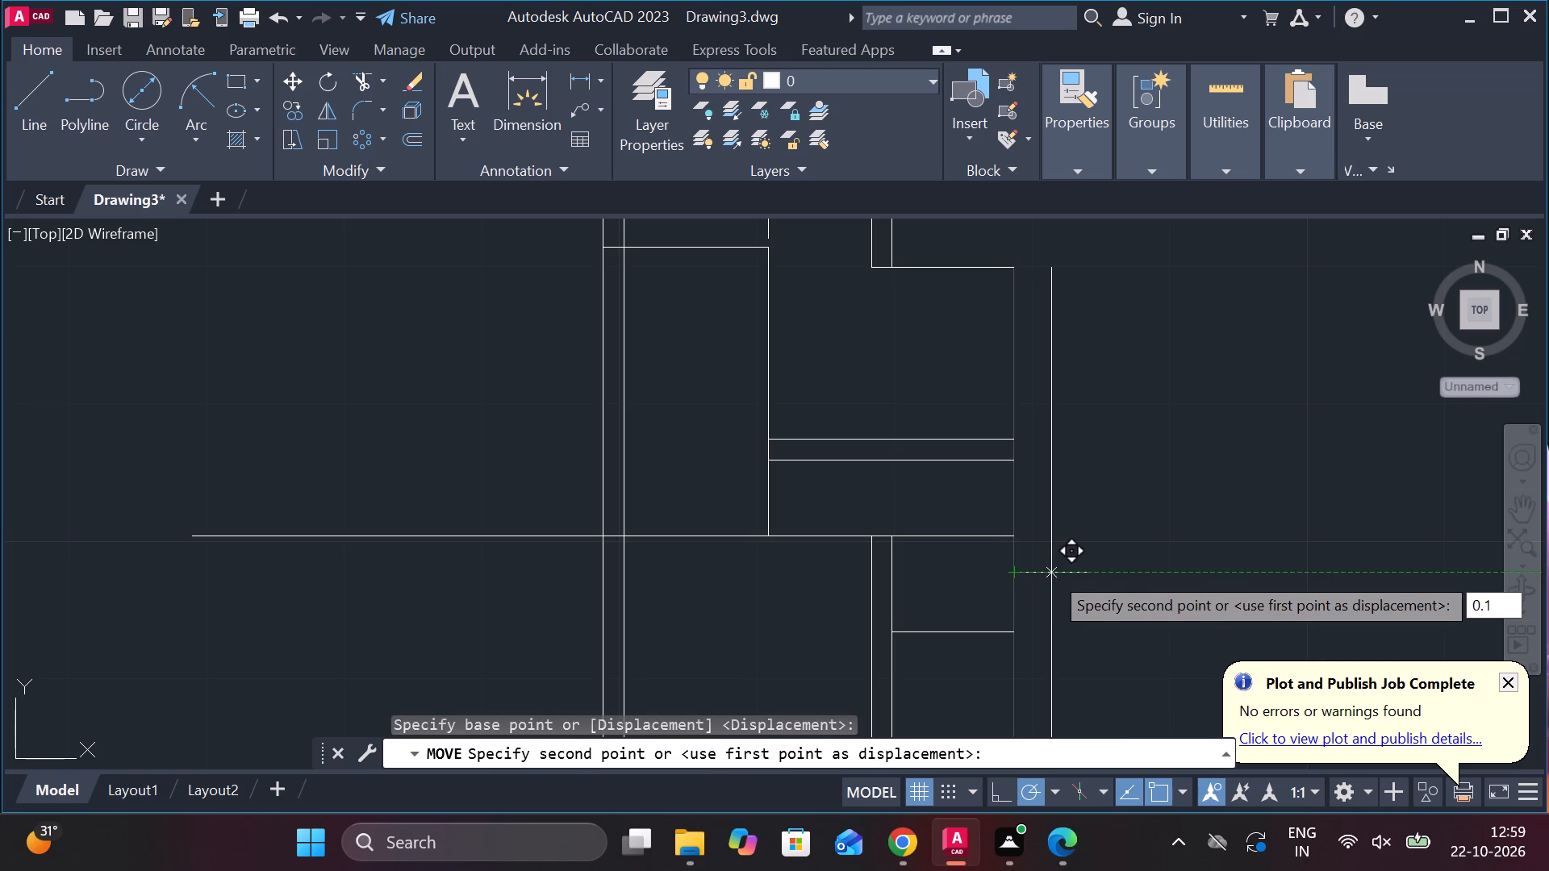
pyautogui.press('4')
pyautogui.press('Return')
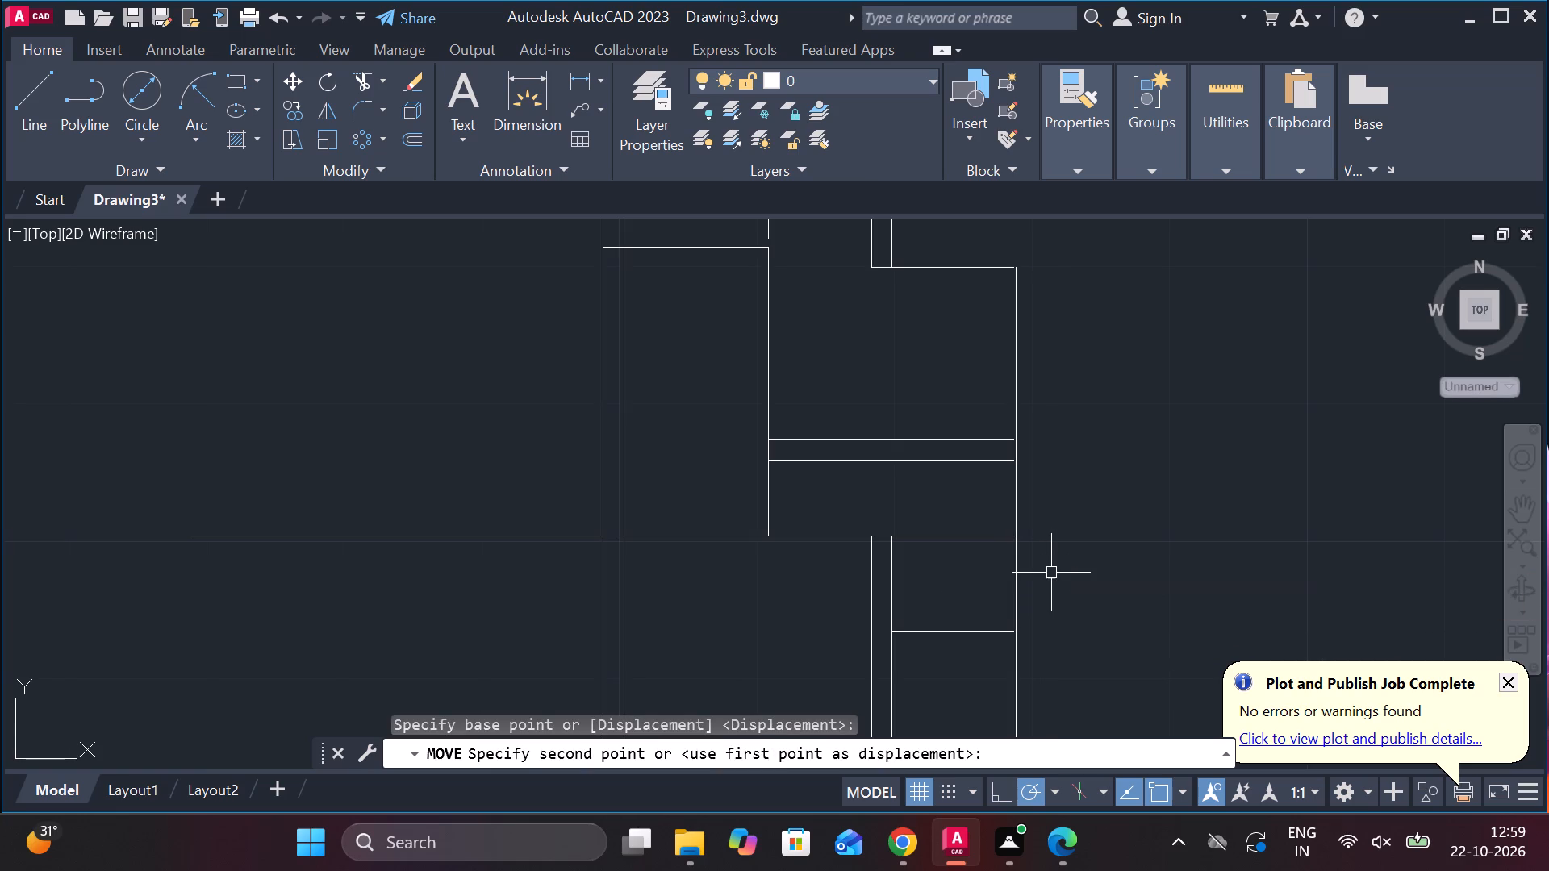
# Extend the right block's top edge, the two lines above the midline and the midline itself to the moved outer edge.
pyautogui.scroll(2, 953, 453)
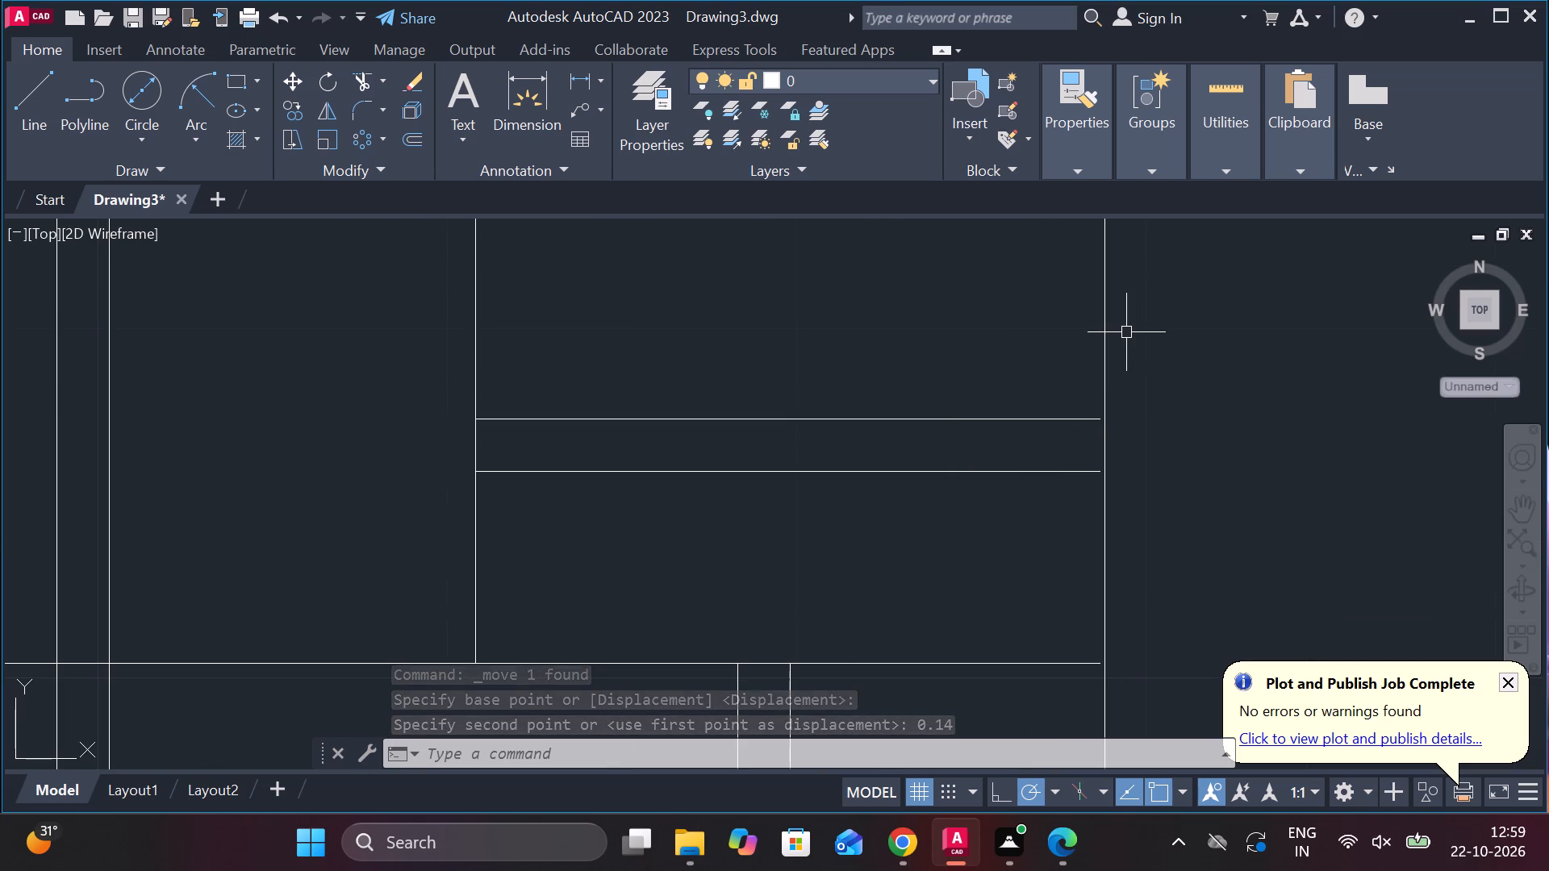
pyautogui.press('e')
pyautogui.press('x')
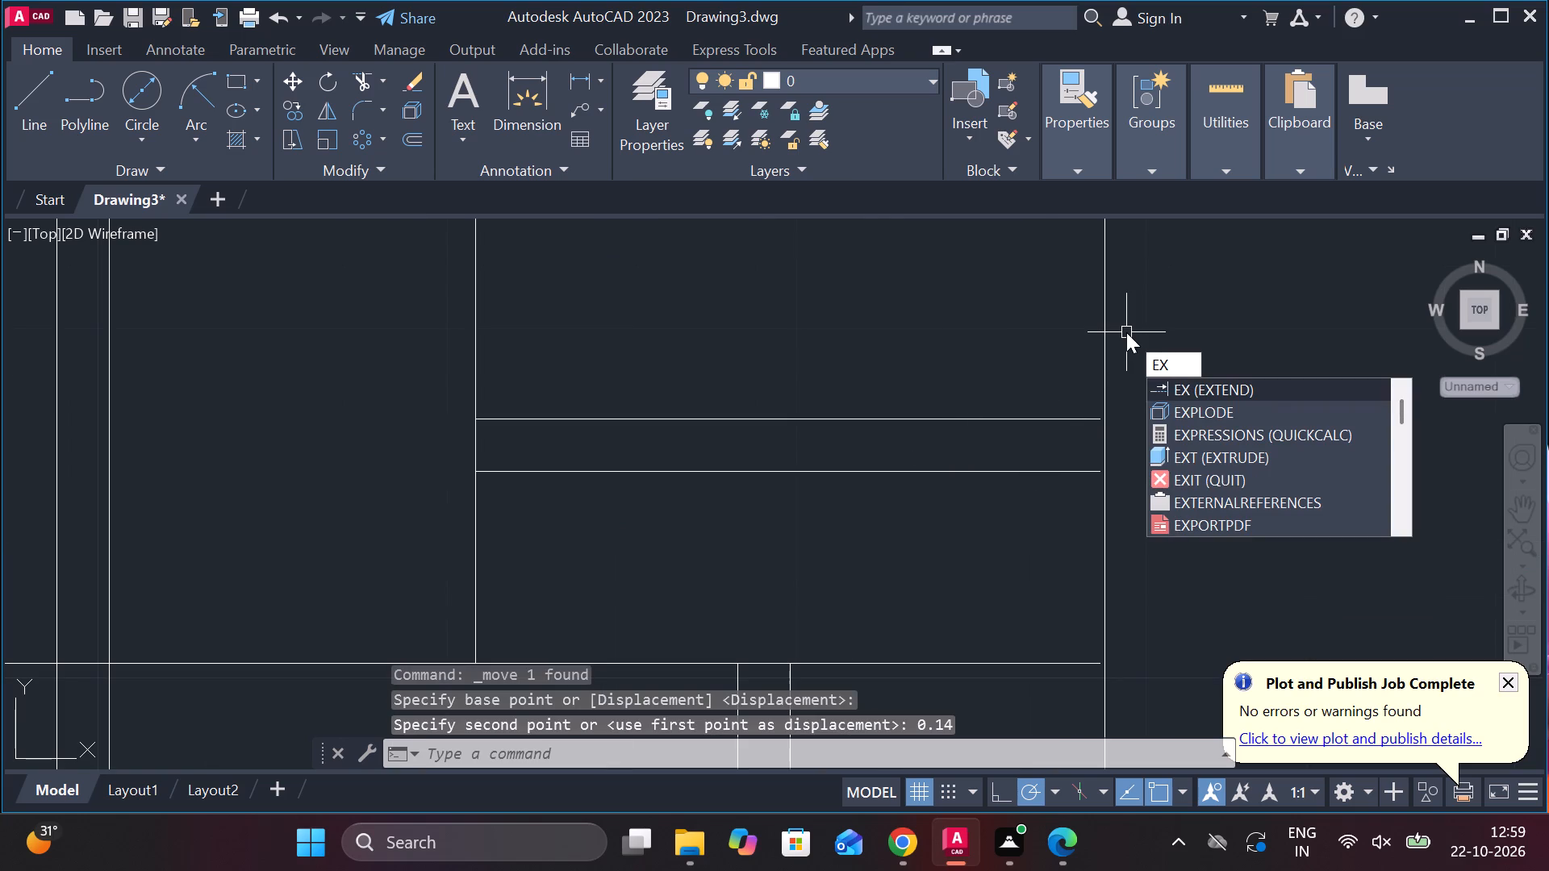
pyautogui.press('Return')
pyautogui.scroll(-3, 1143, 332)
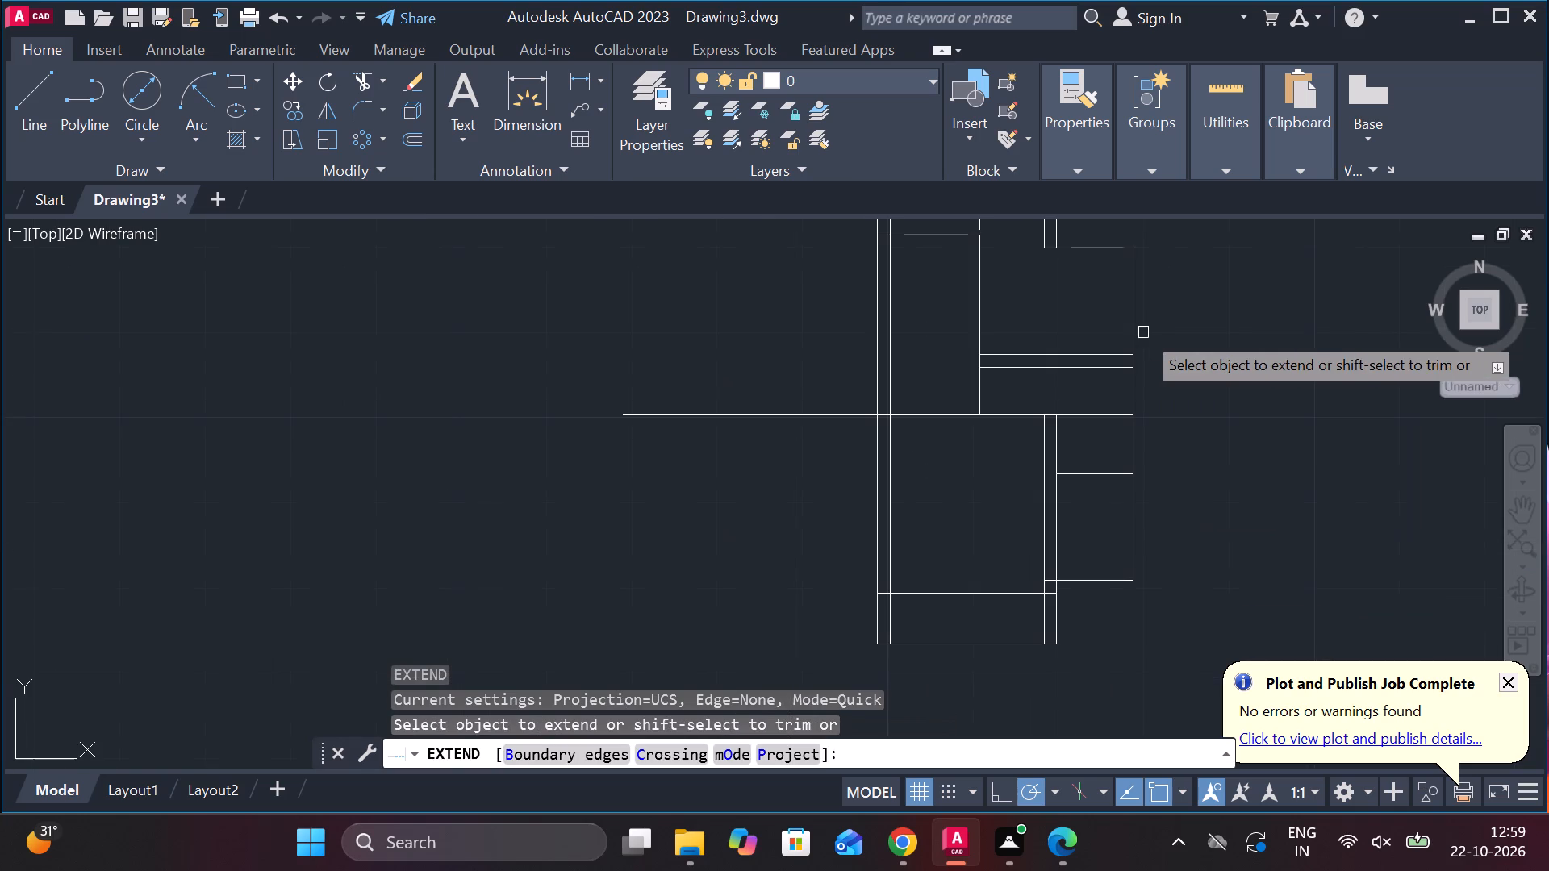
pyautogui.scroll(2, 1132, 220)
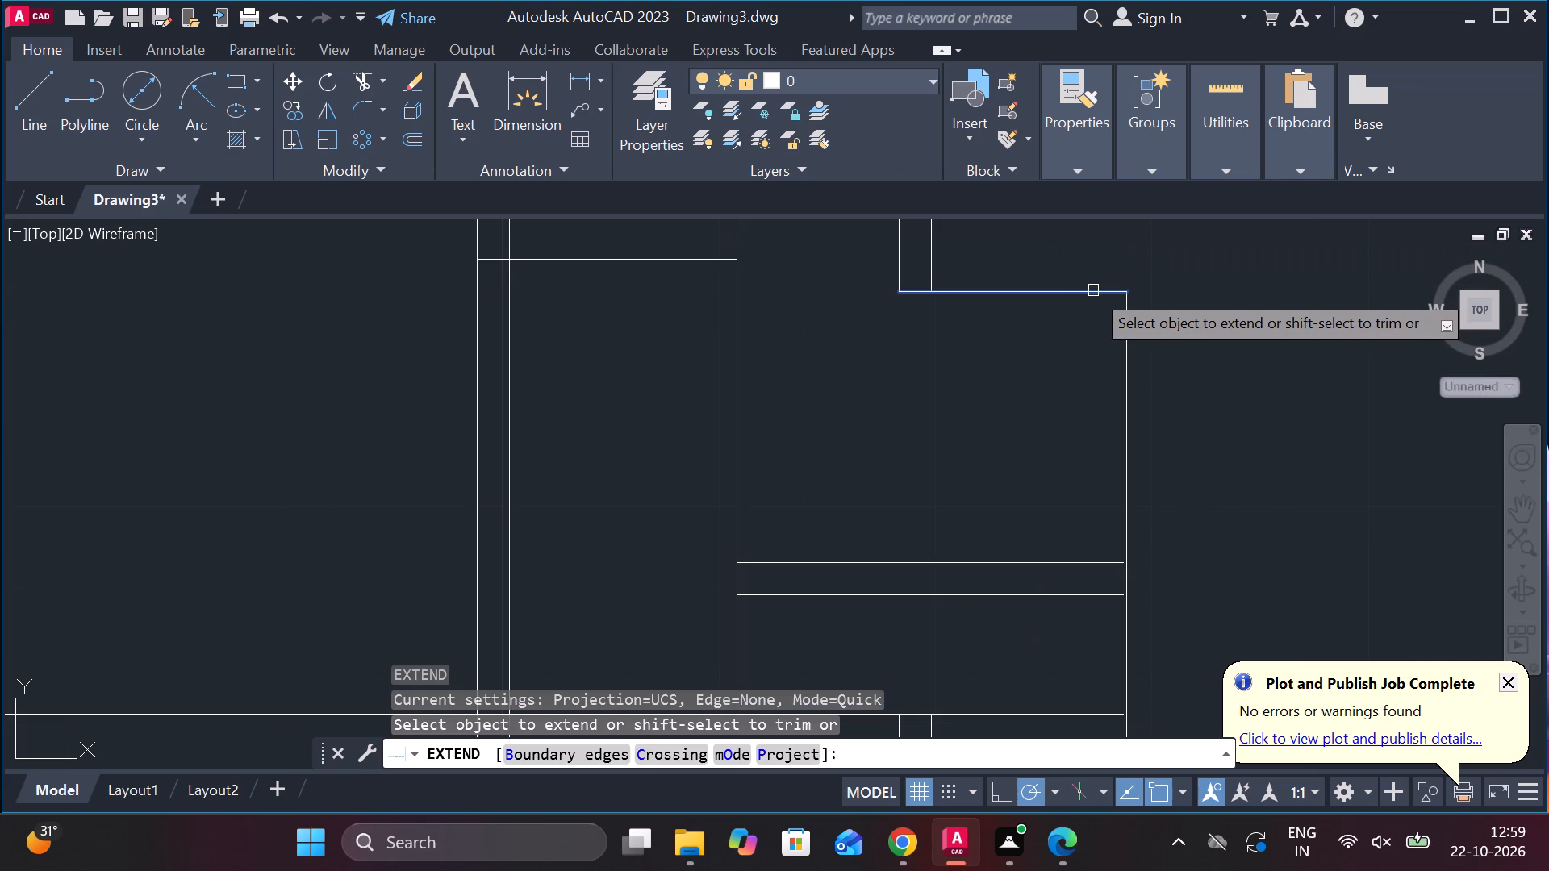
pyautogui.click(1092, 290)
pyautogui.click(1091, 563)
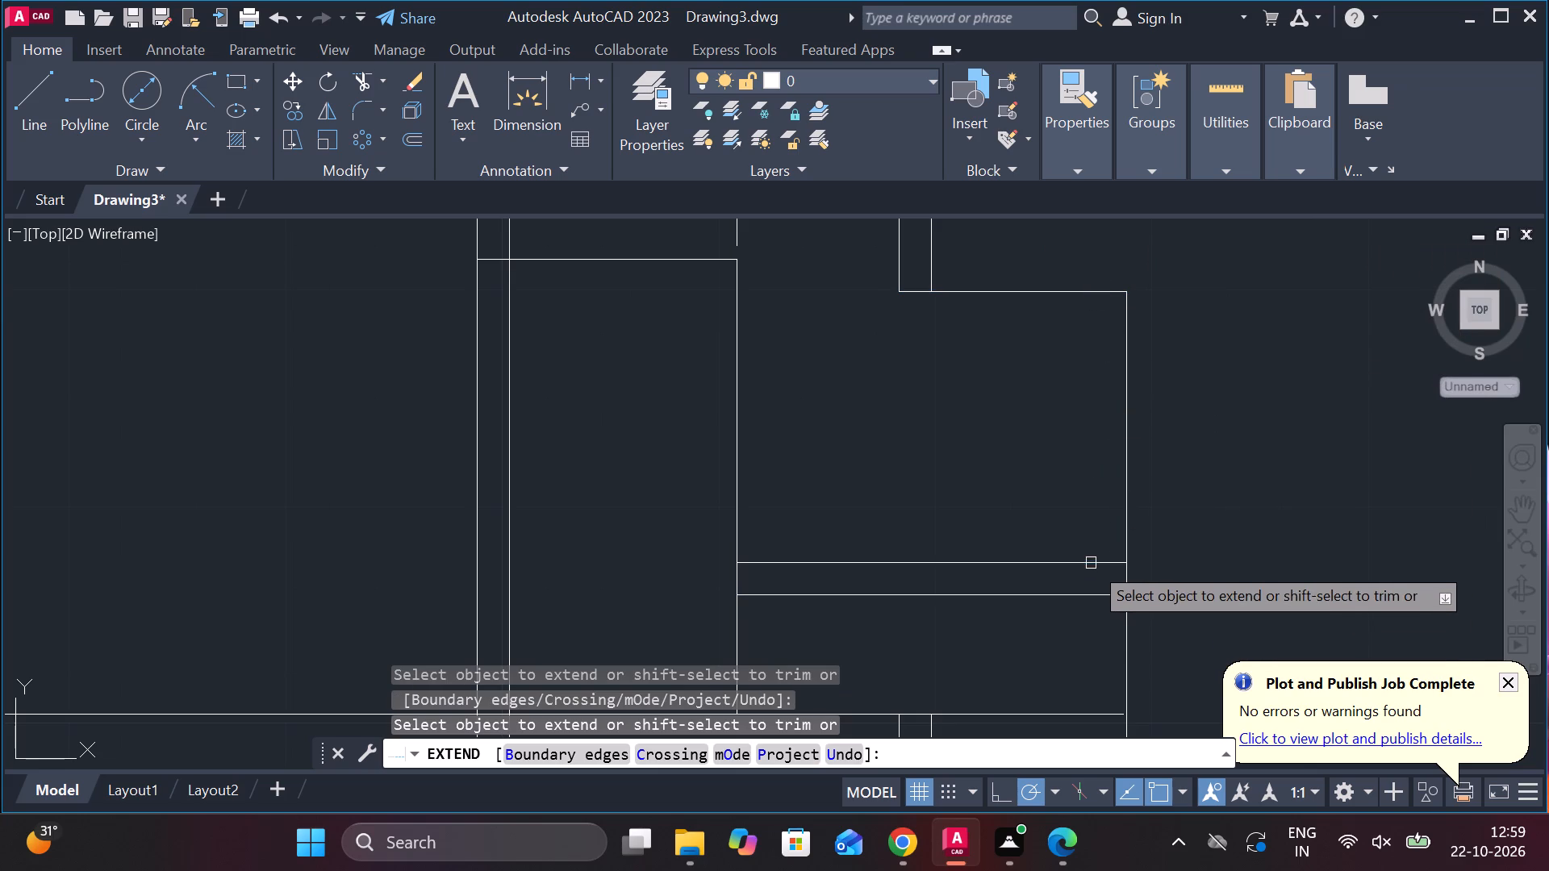
pyautogui.click(1089, 594)
pyautogui.scroll(-1, 1091, 659)
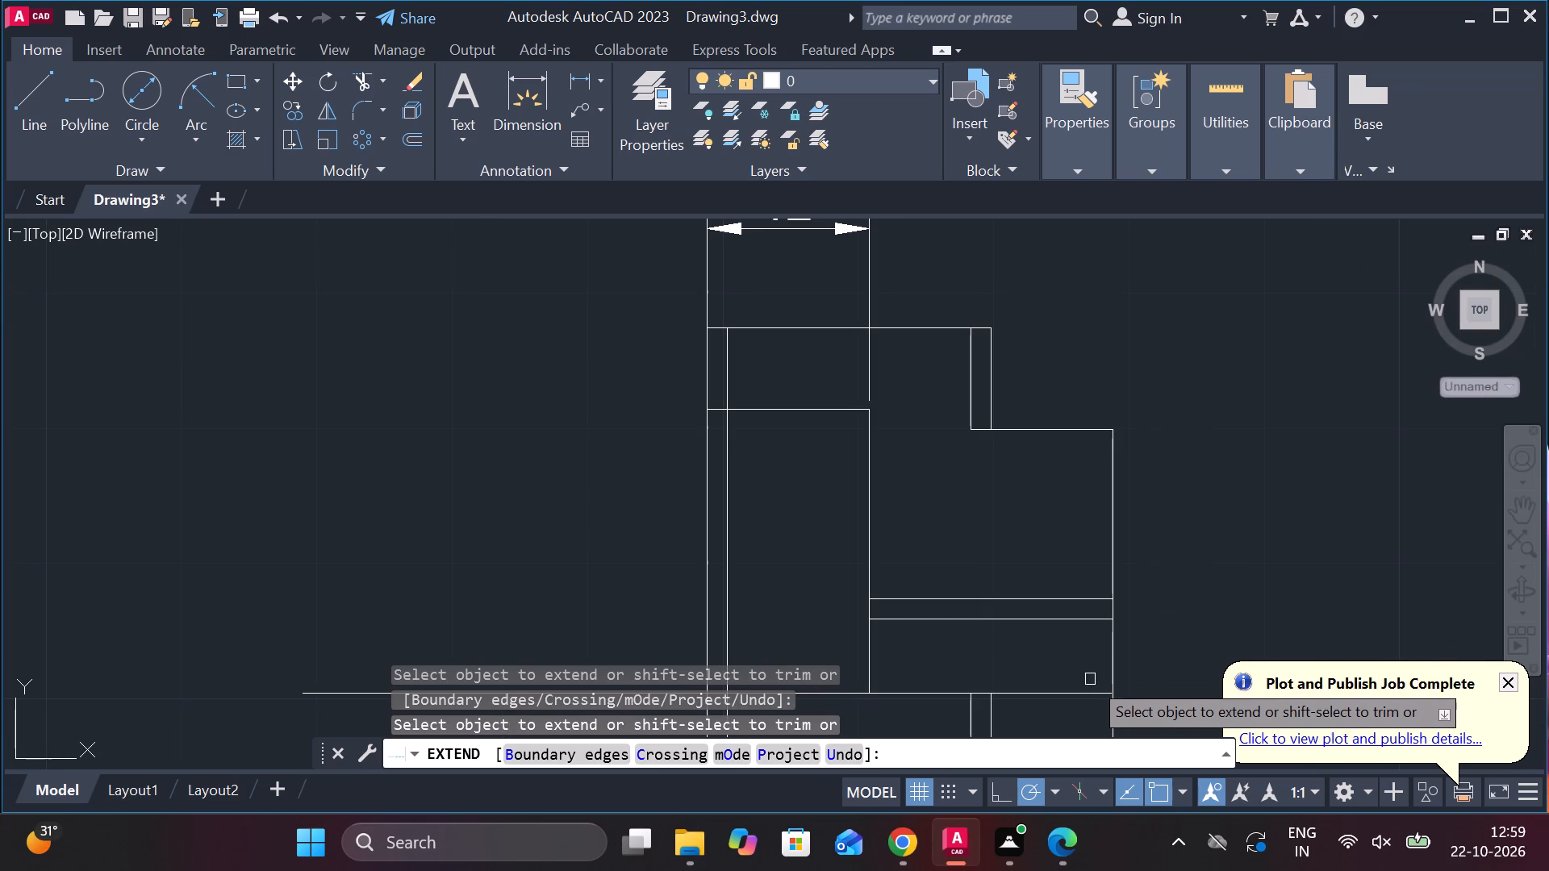
pyautogui.click(1085, 698)
# Extend the right block's horizontal line below the midline and its bottom edge to the moved outer edge.
pyautogui.scroll(-3, 1090, 680)
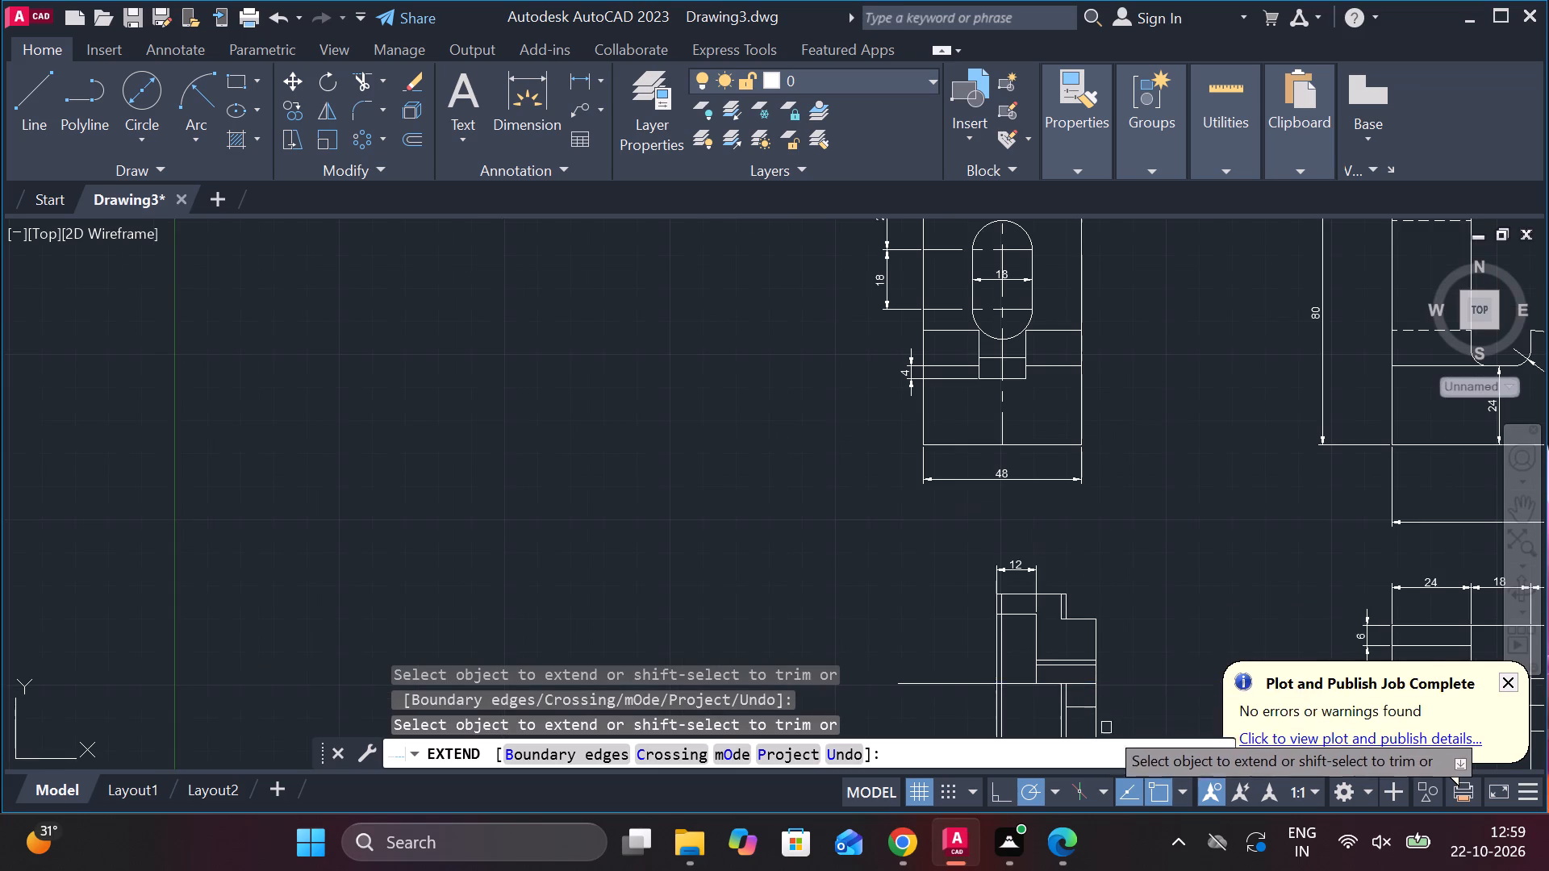
pyautogui.scroll(-2, 1137, 640)
pyautogui.scroll(4, 1149, 694)
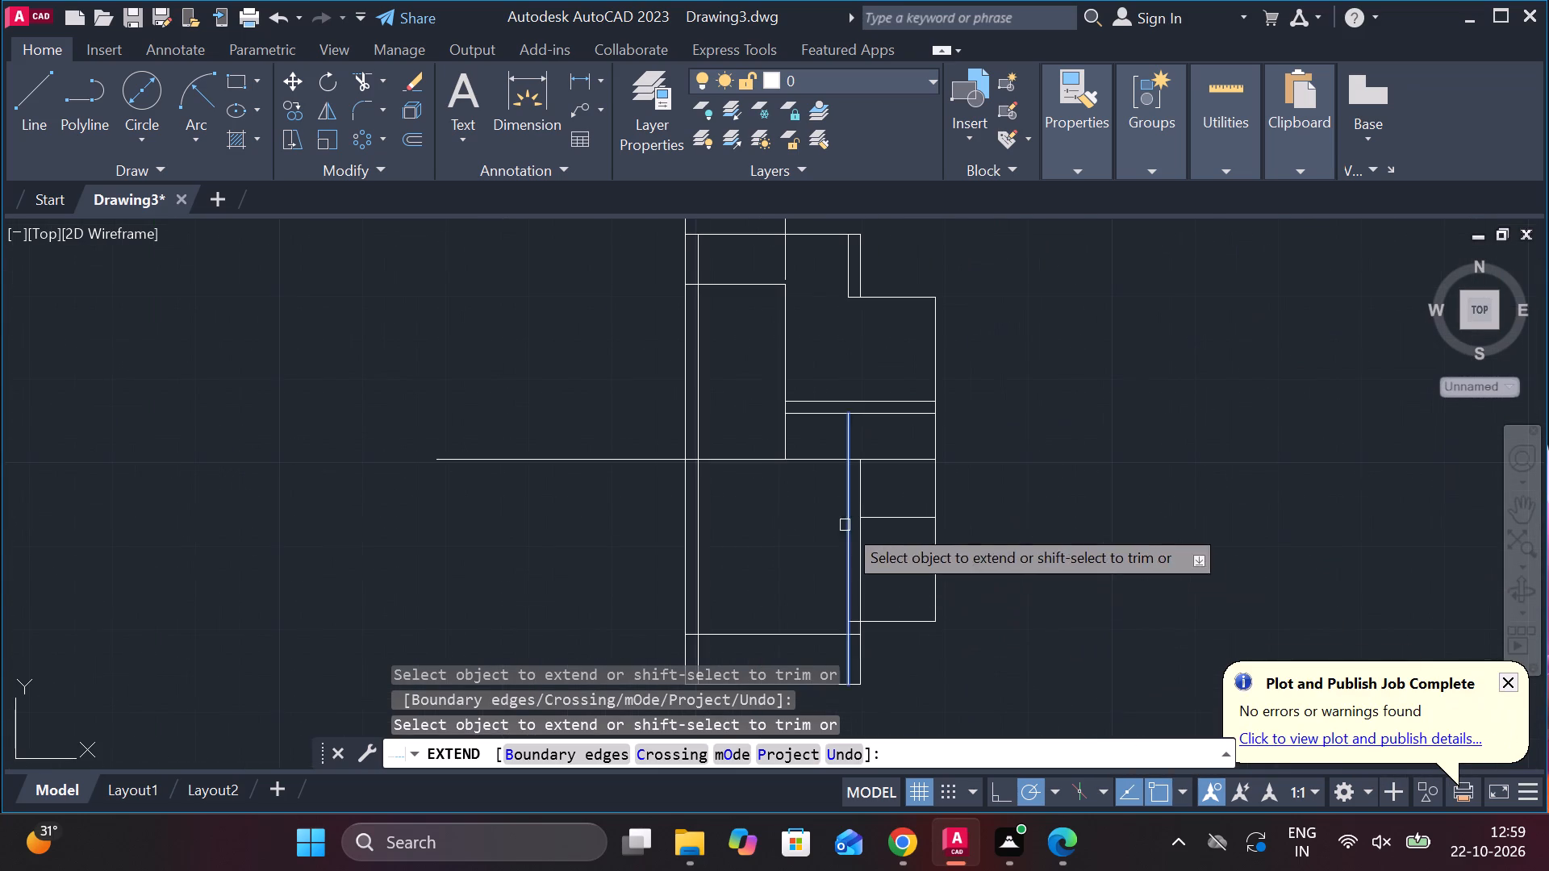
pyautogui.click(908, 516)
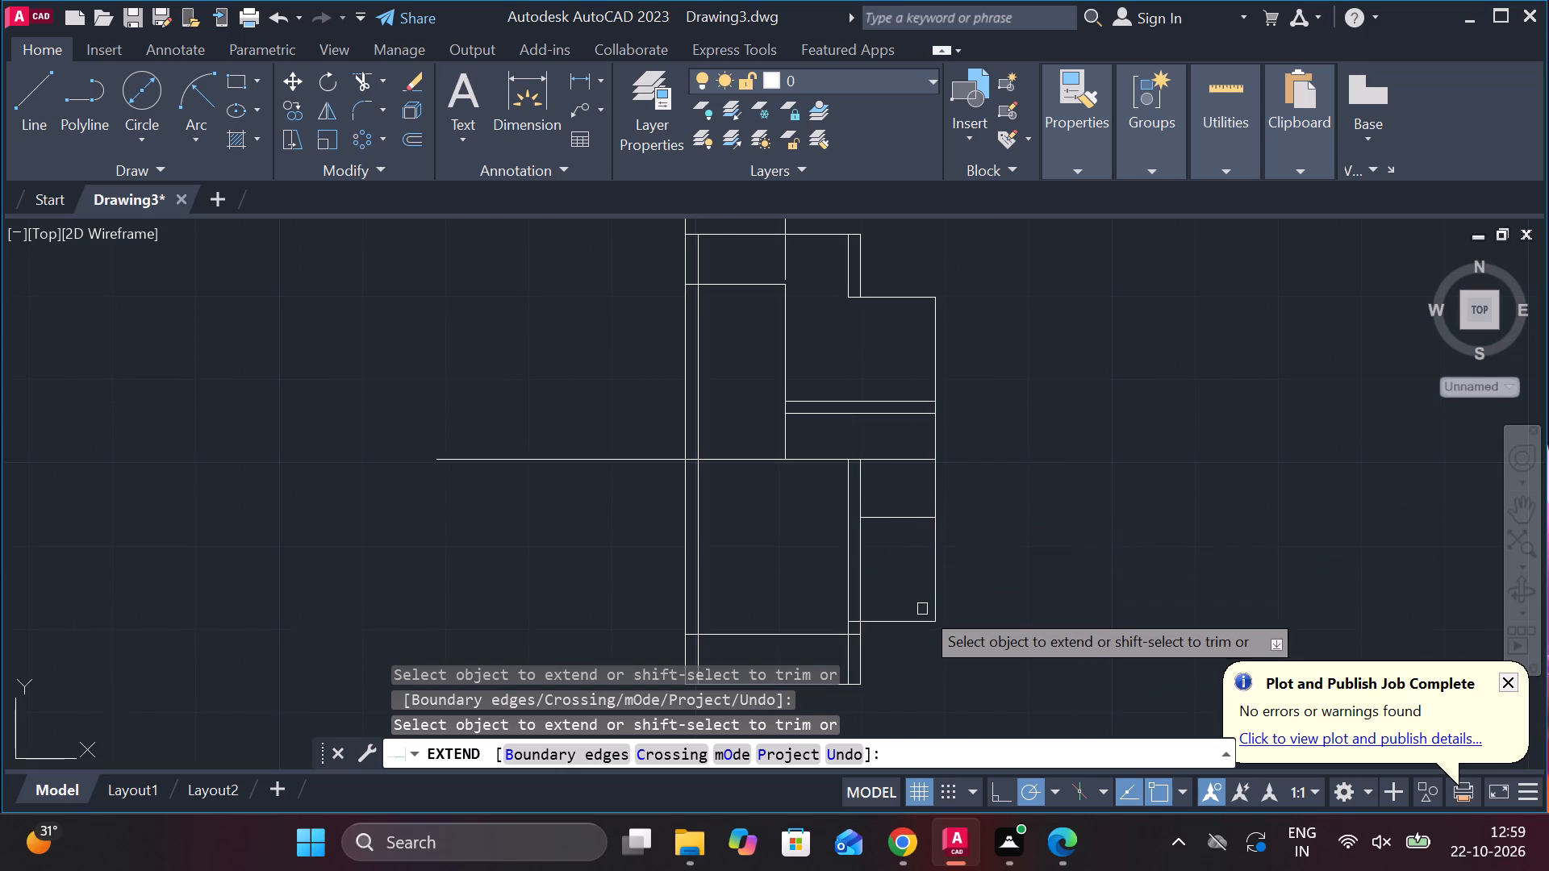
pyautogui.click(919, 620)
pyautogui.scroll(4, 962, 615)
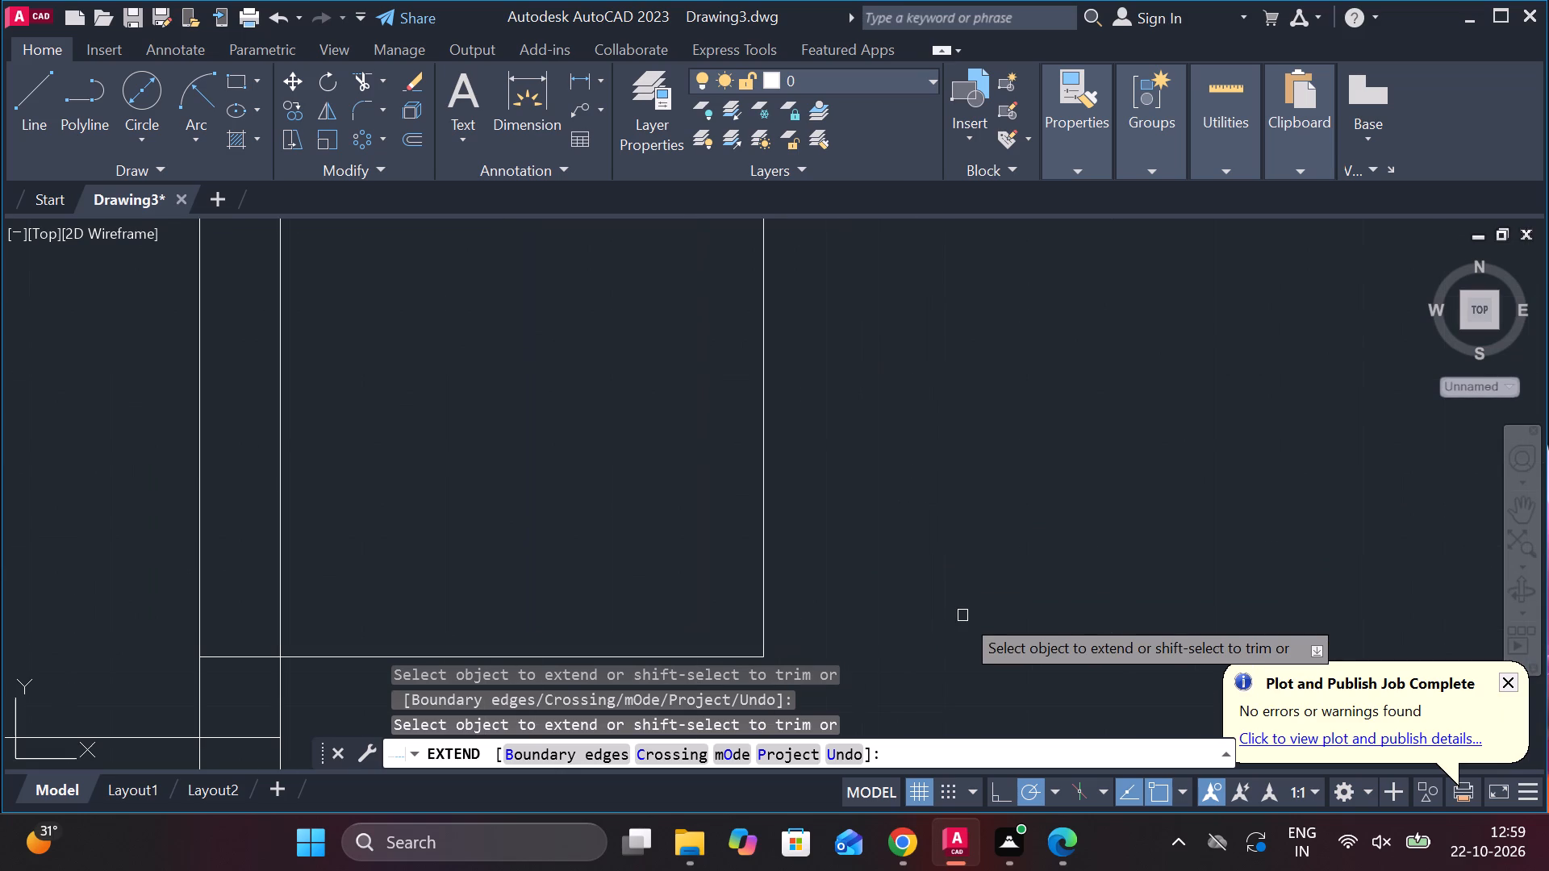
pyautogui.scroll(-5, 962, 615)
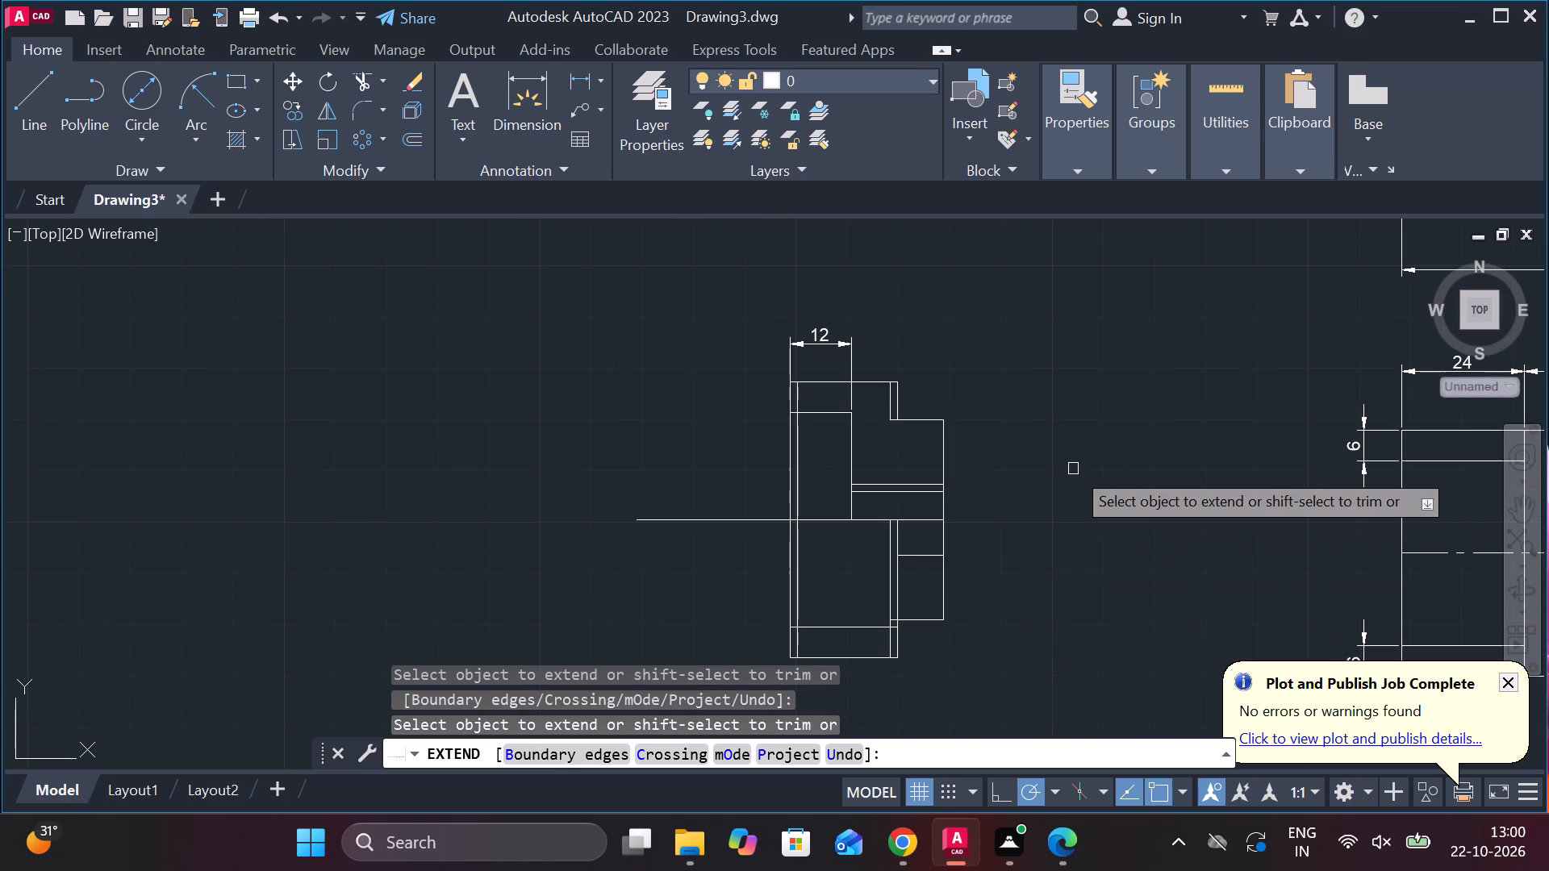
pyautogui.press('Escape')
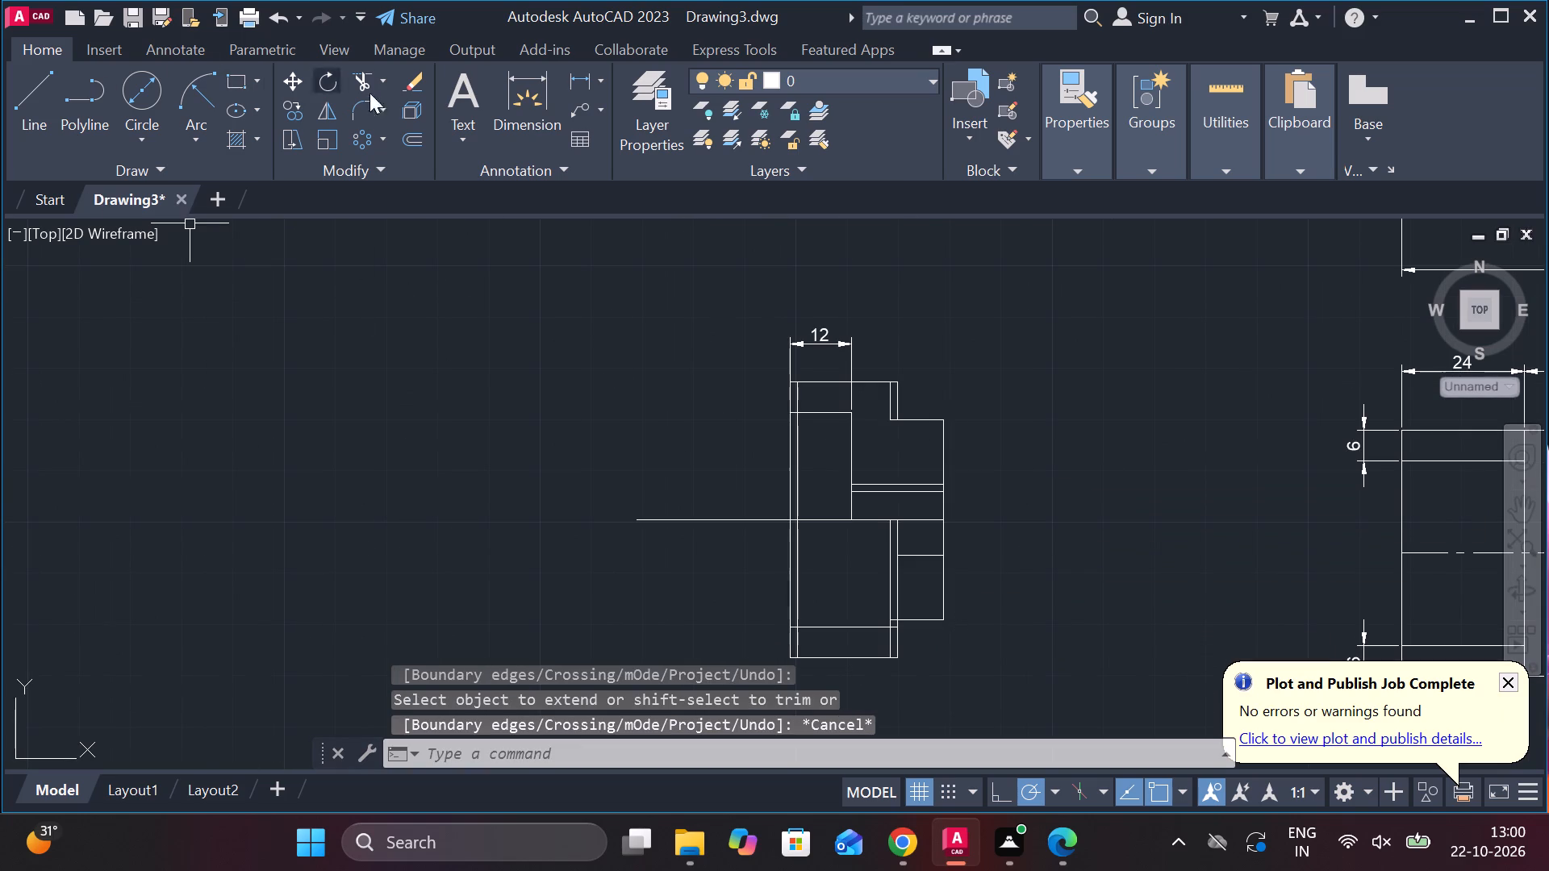
# Add a horizontal linear dimension from the inner step line to the right block's outer edge, in line with the 12 dimension.
pyautogui.click(584, 80)
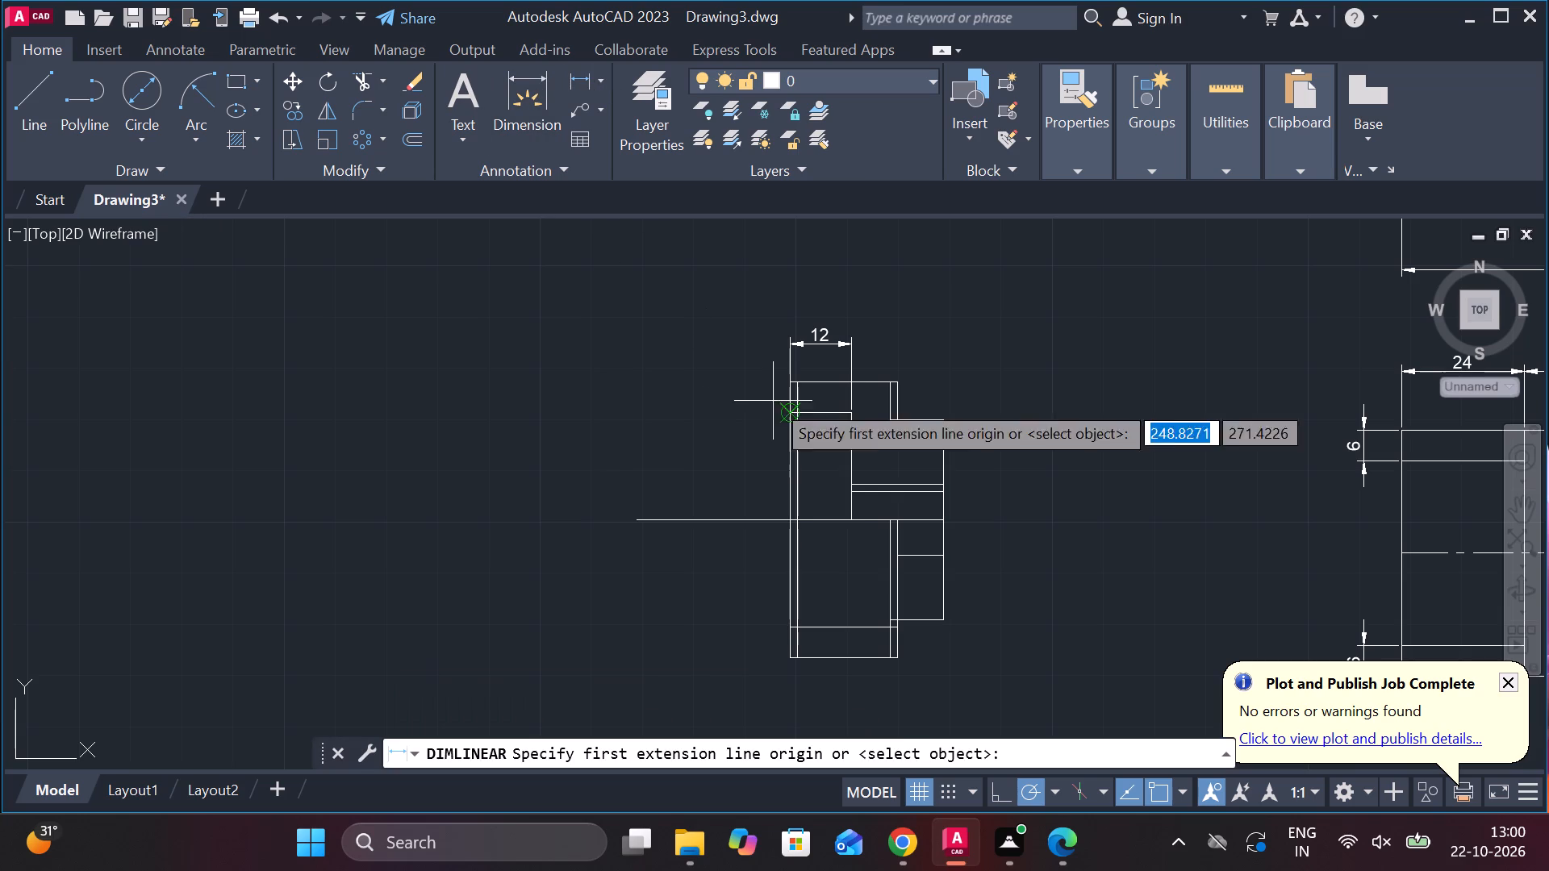
pyautogui.scroll(5, 884, 405)
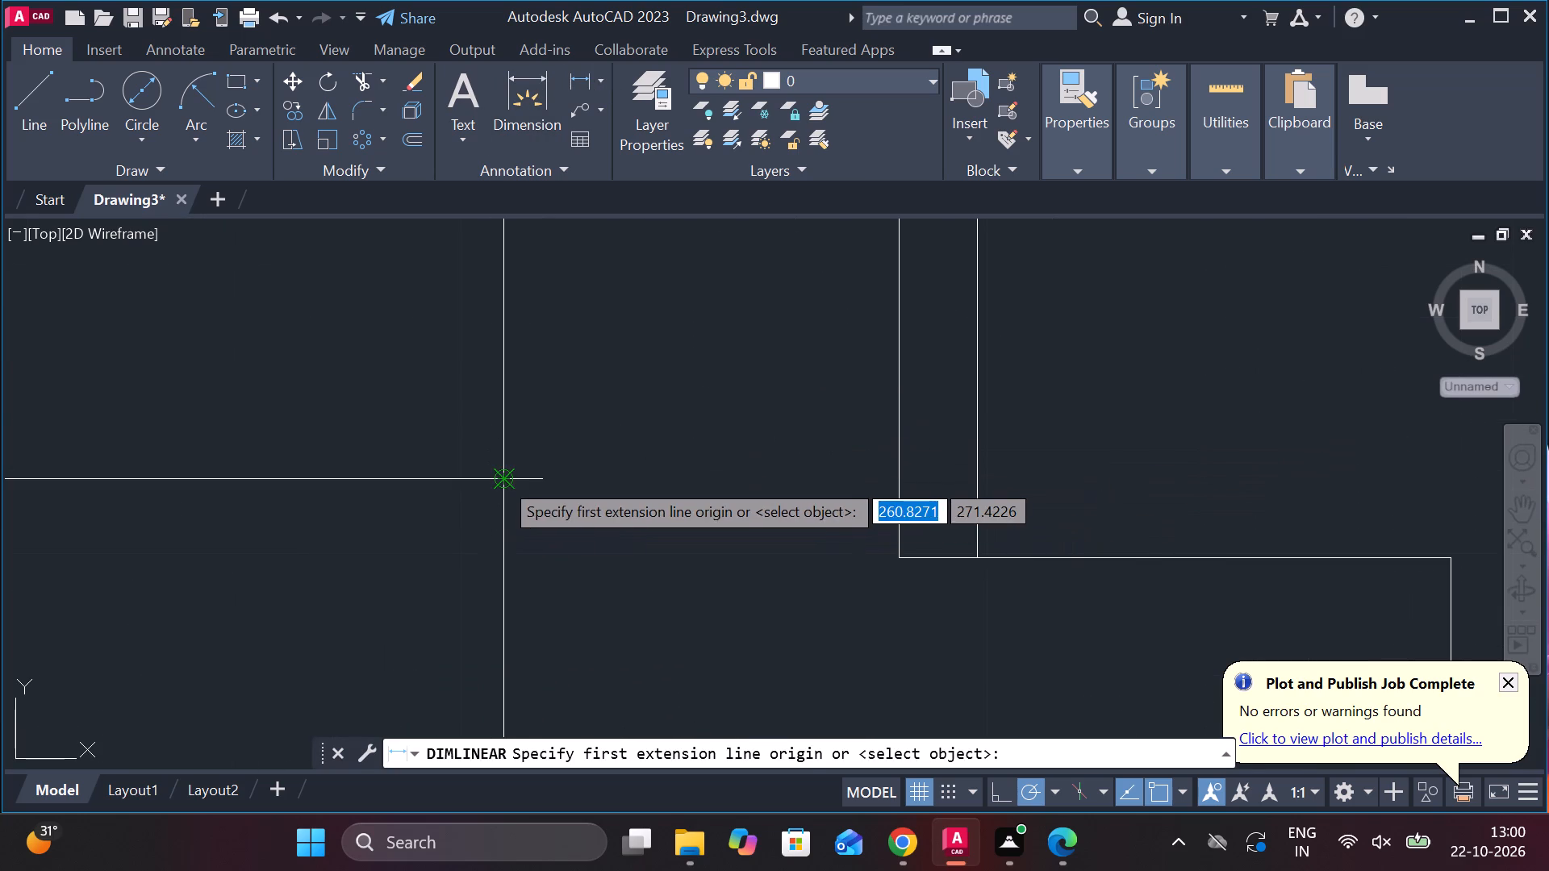
pyautogui.click(501, 479)
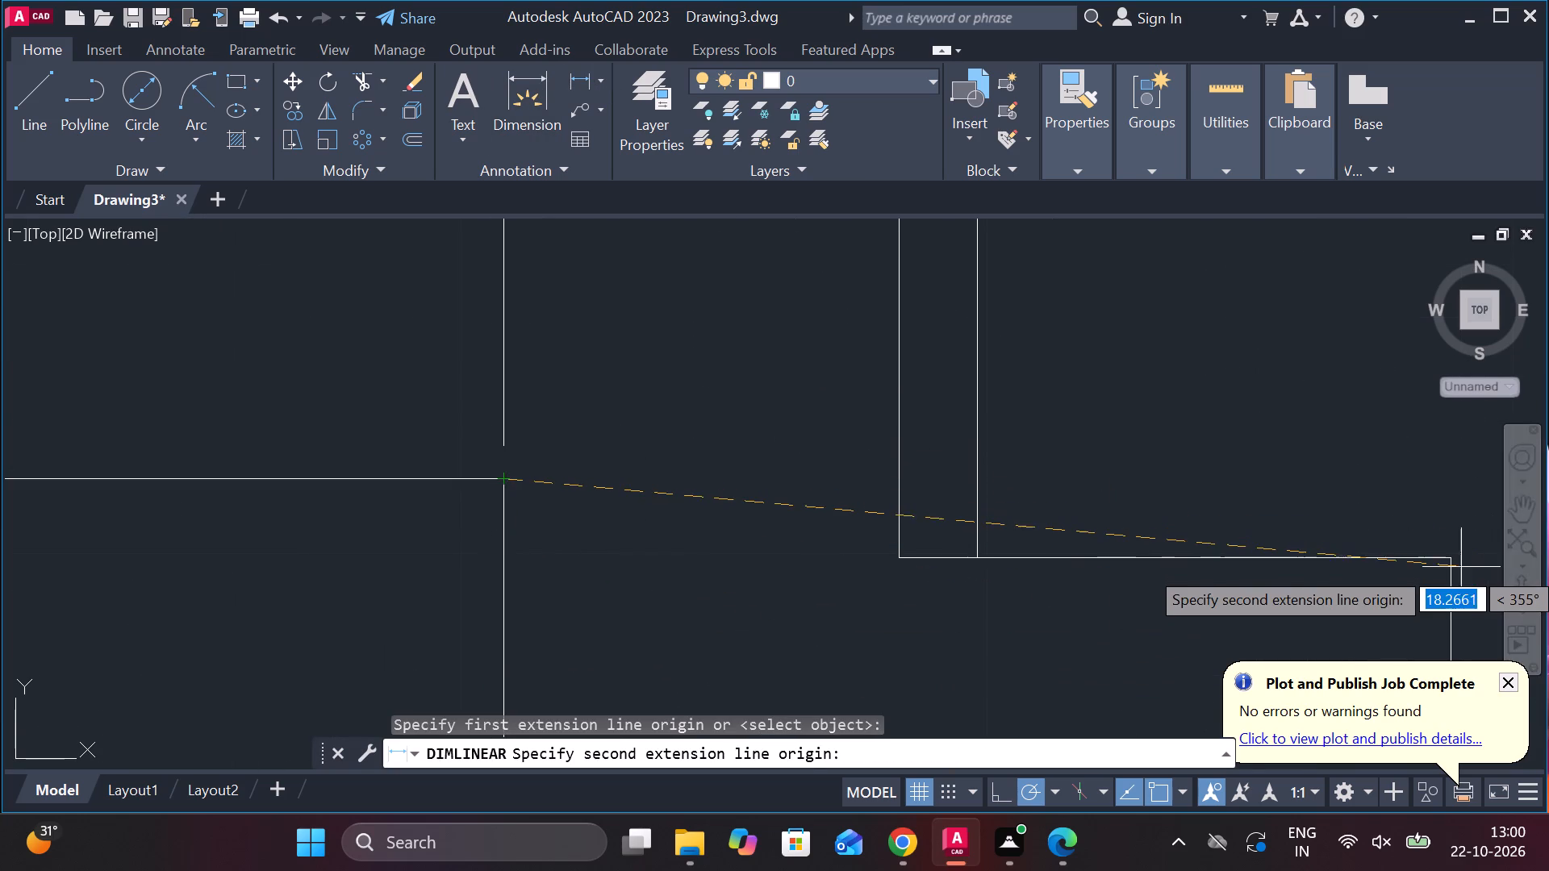
pyautogui.click(1455, 566)
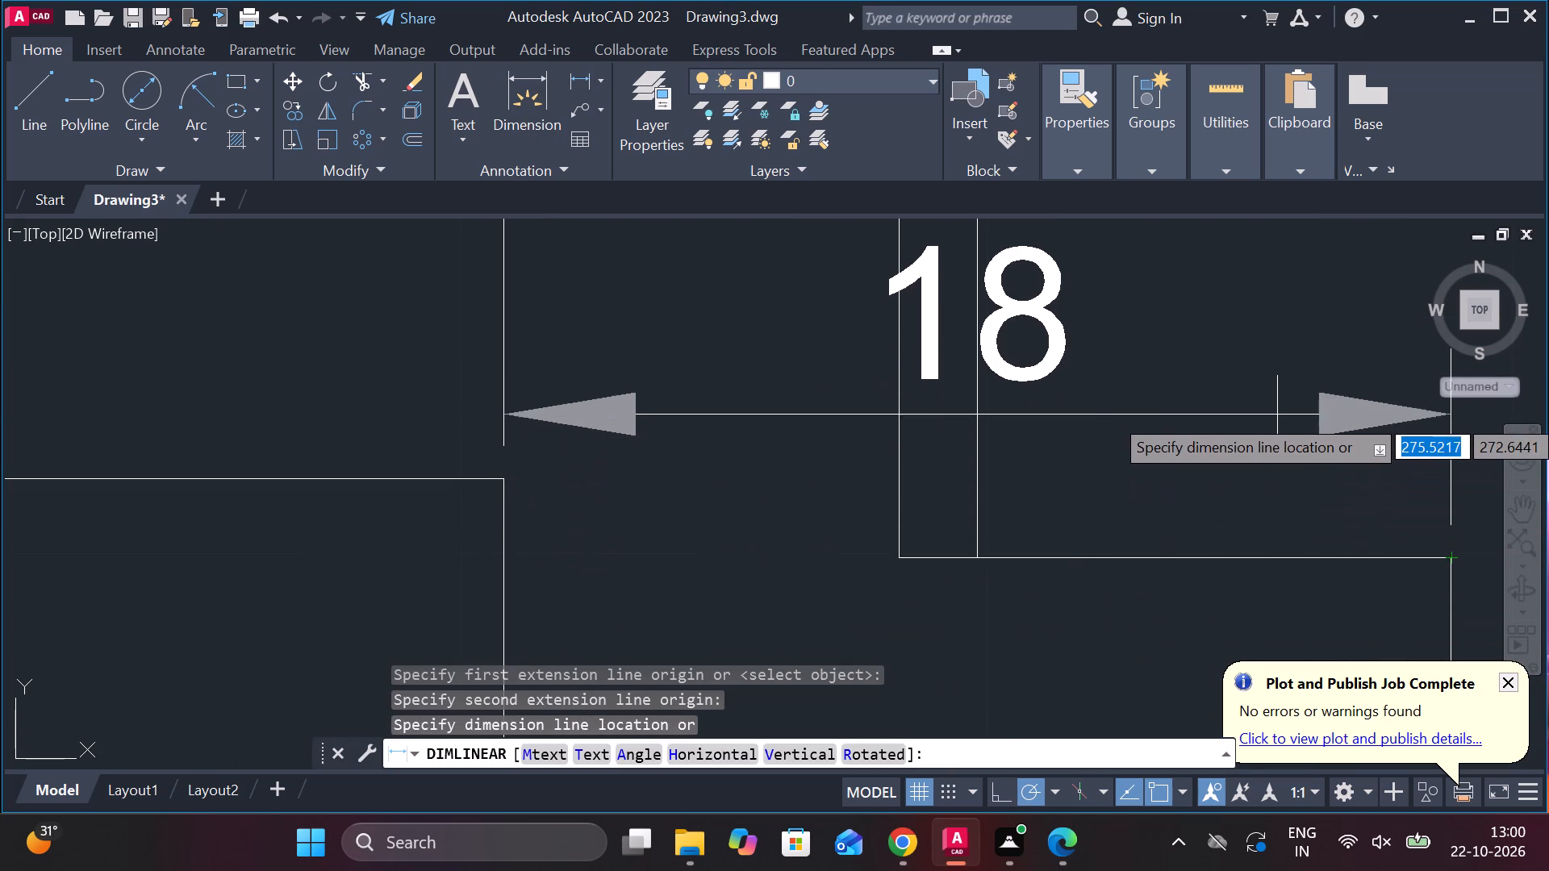
pyautogui.scroll(-4, 1277, 415)
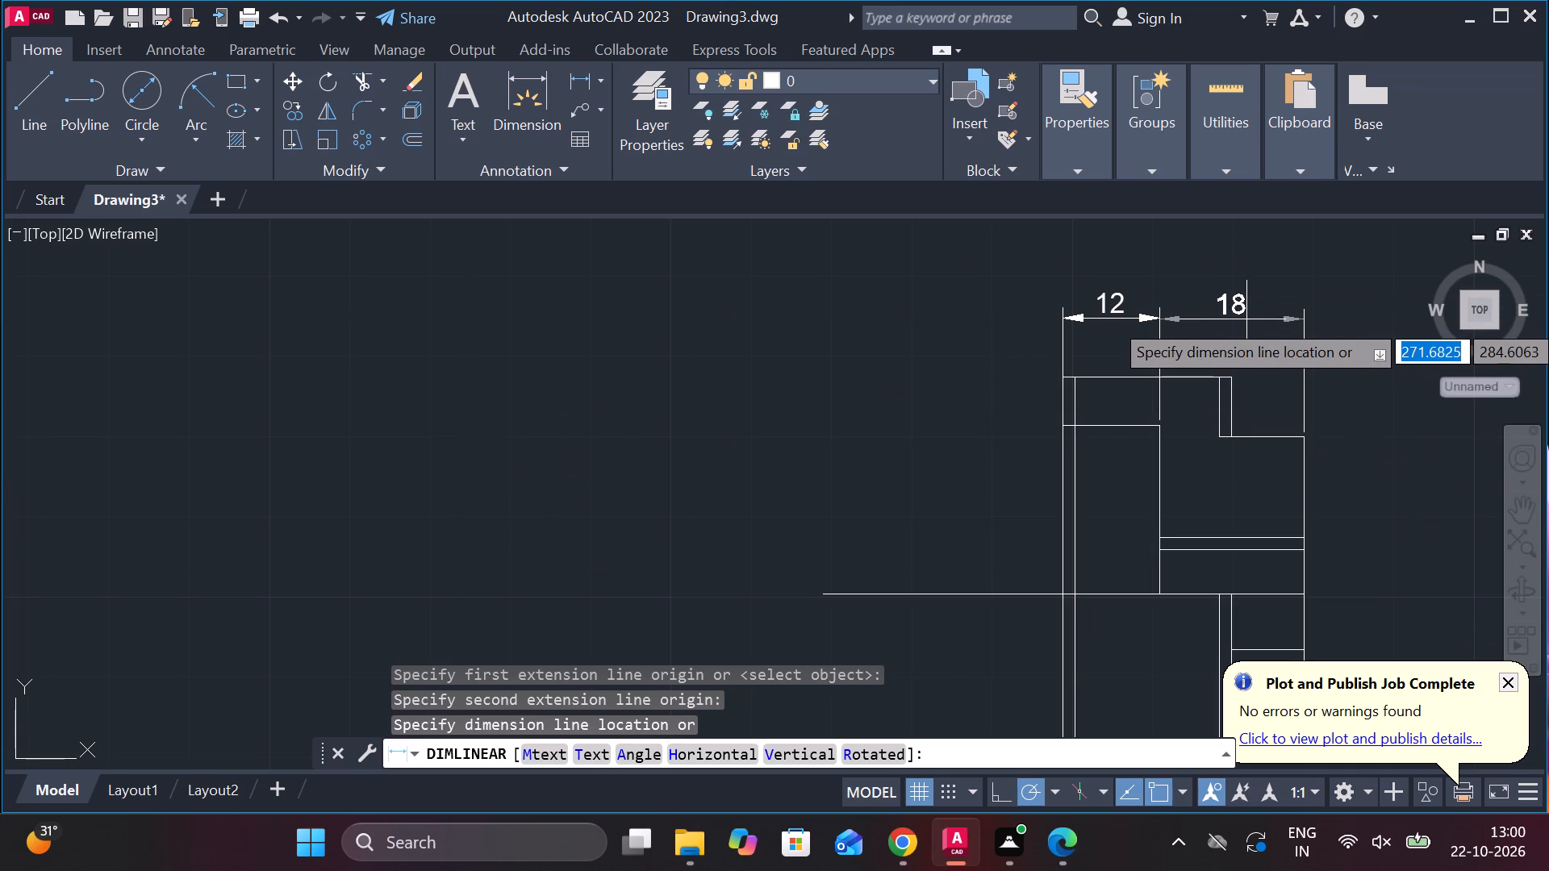
pyautogui.scroll(2, 1246, 319)
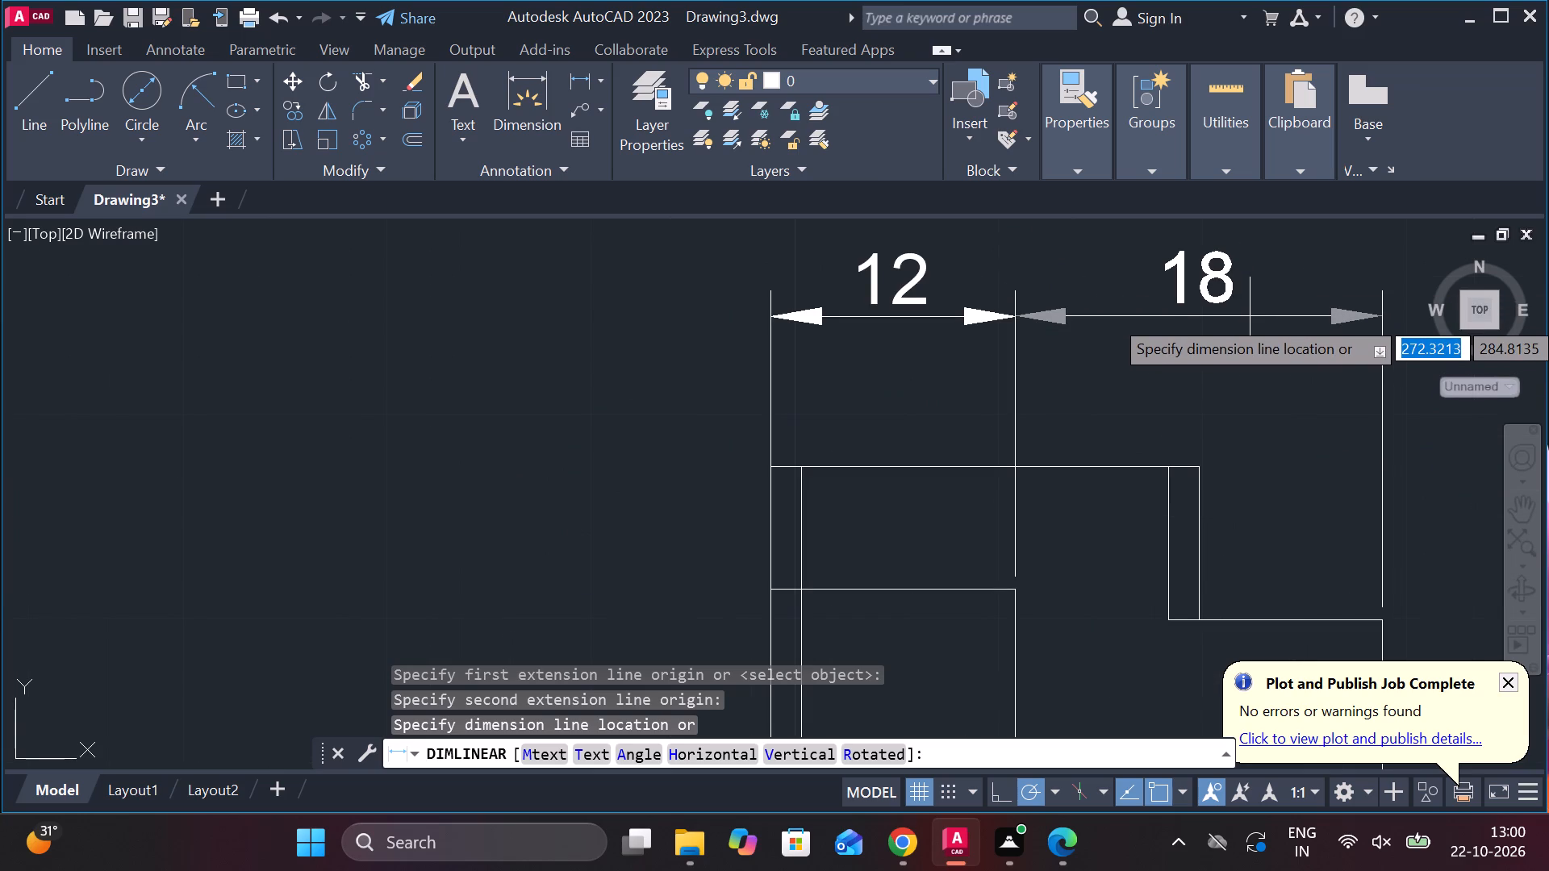
pyautogui.click(1250, 316)
pyautogui.scroll(-1, 1287, 352)
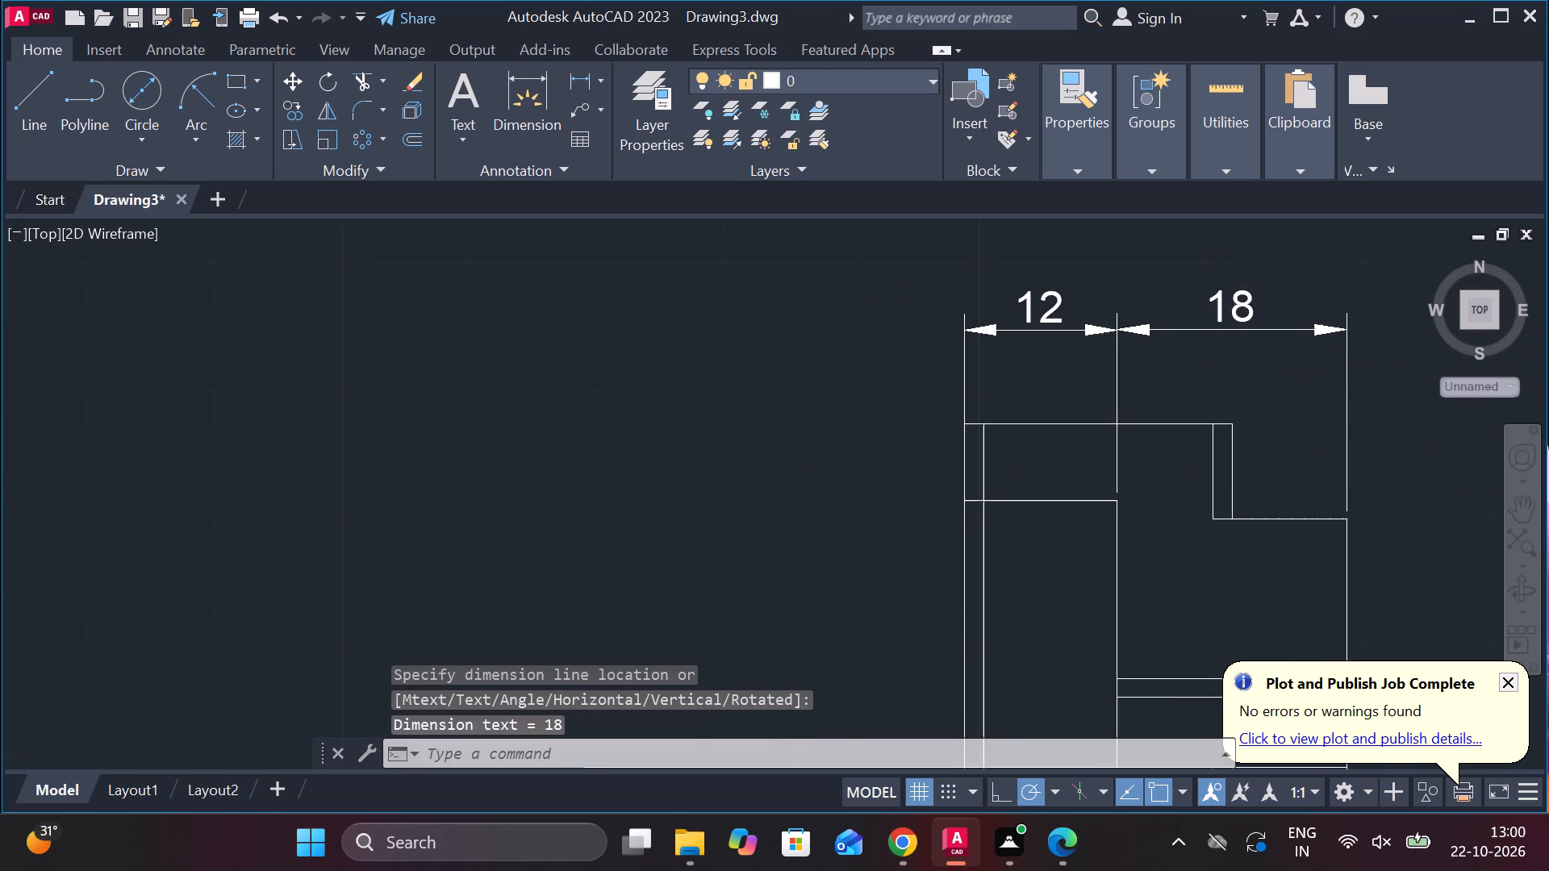
# Add a vertical linear dimension spanning the full height of the right block's outer edge, placed outside the block.
pyautogui.scroll(-1, 1287, 352)
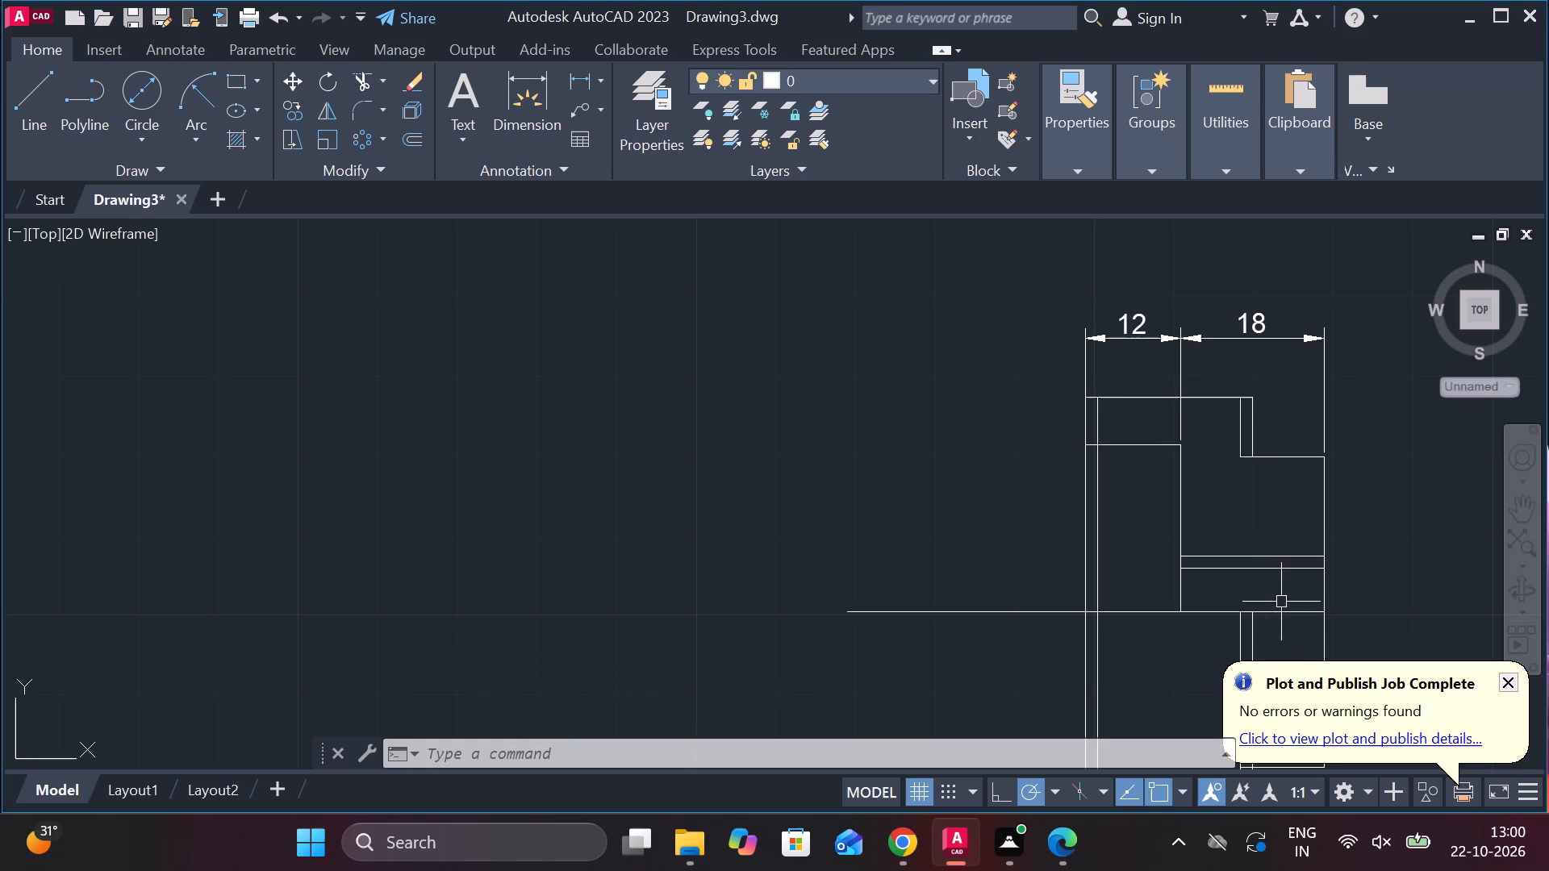
pyautogui.scroll(-1, 1281, 602)
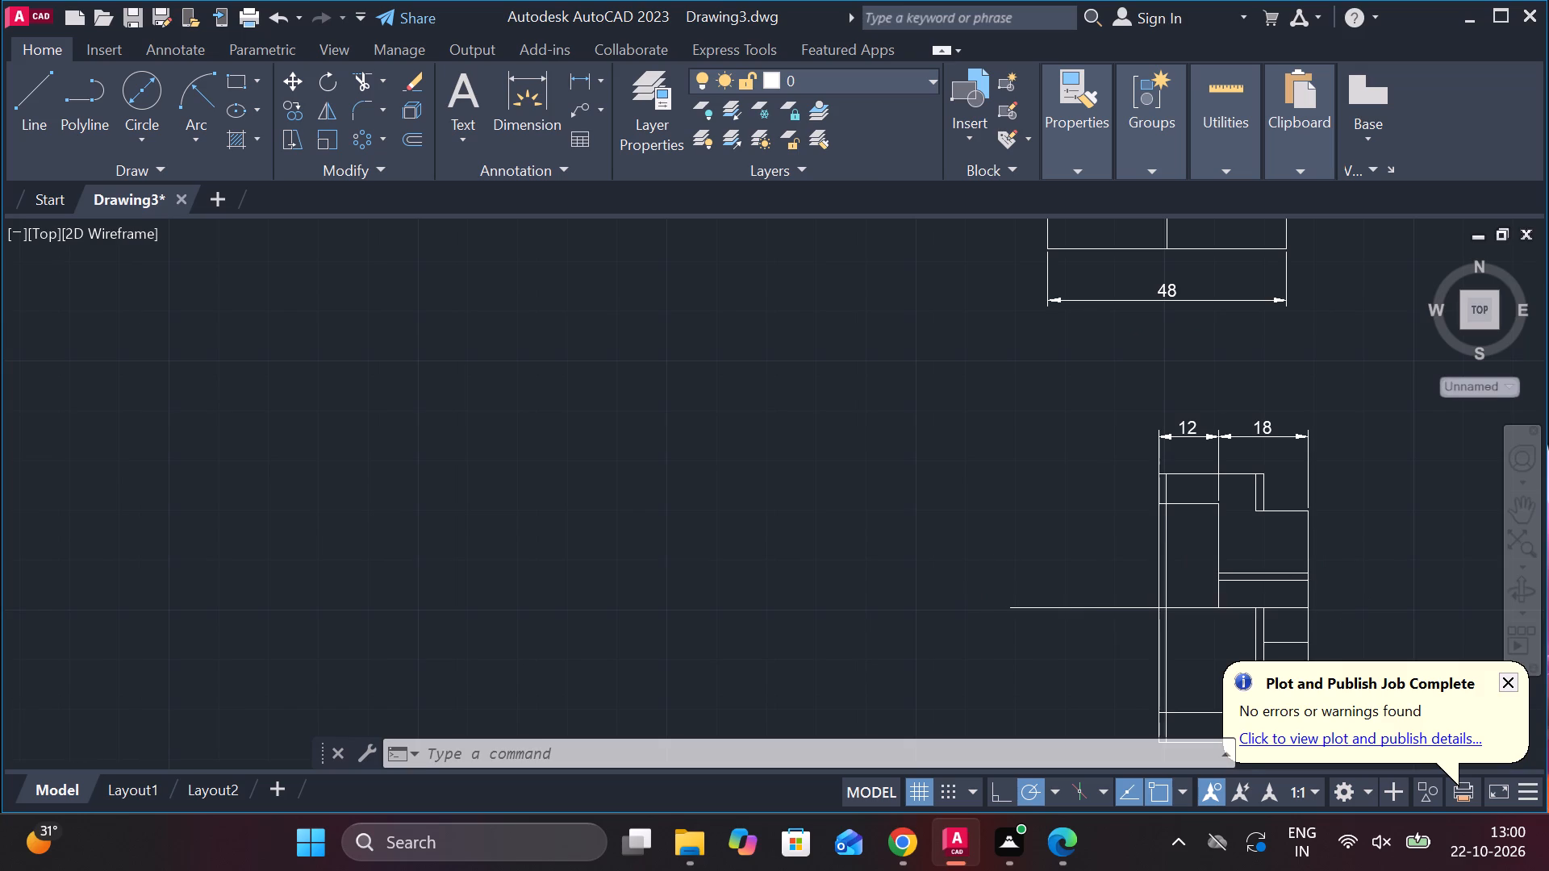
pyautogui.scroll(-1, 982, 590)
pyautogui.scroll(2, 1263, 607)
pyautogui.scroll(-1, 1247, 605)
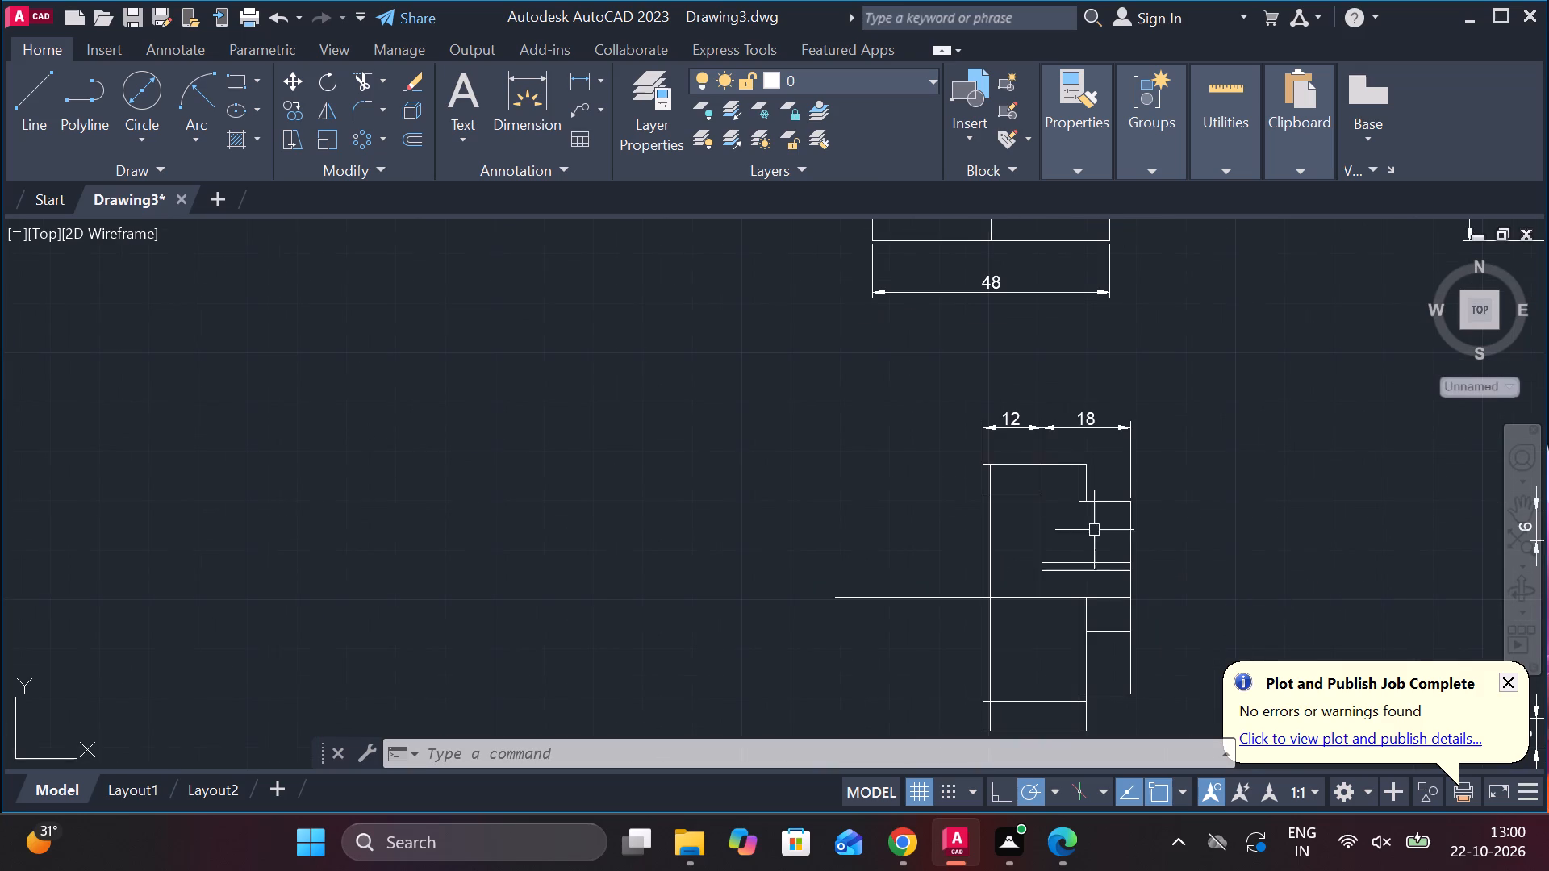
pyautogui.click(582, 69)
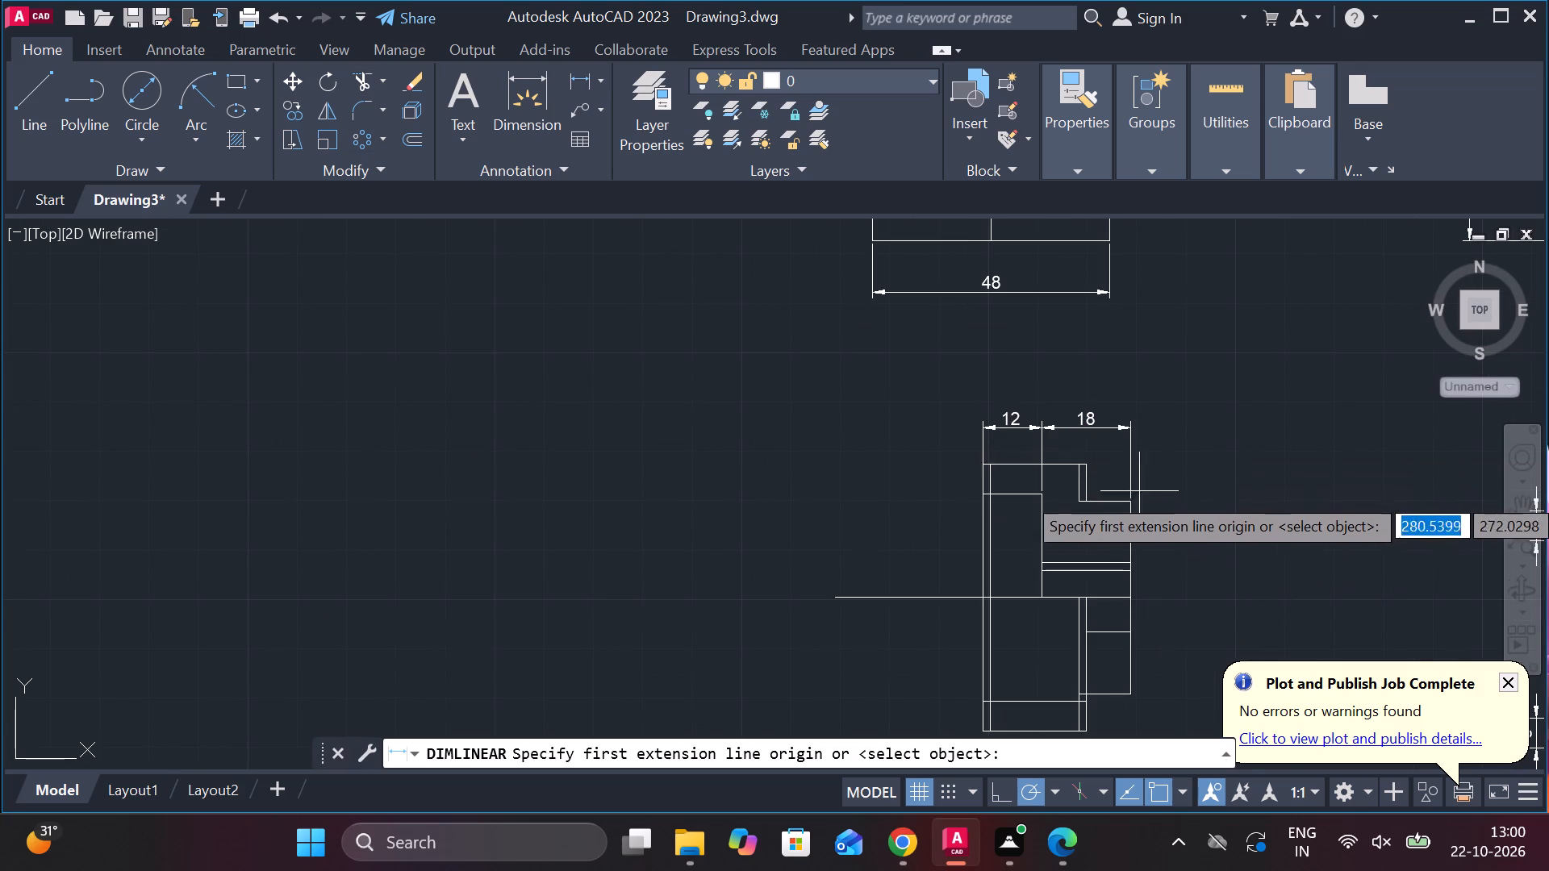
pyautogui.click(1135, 500)
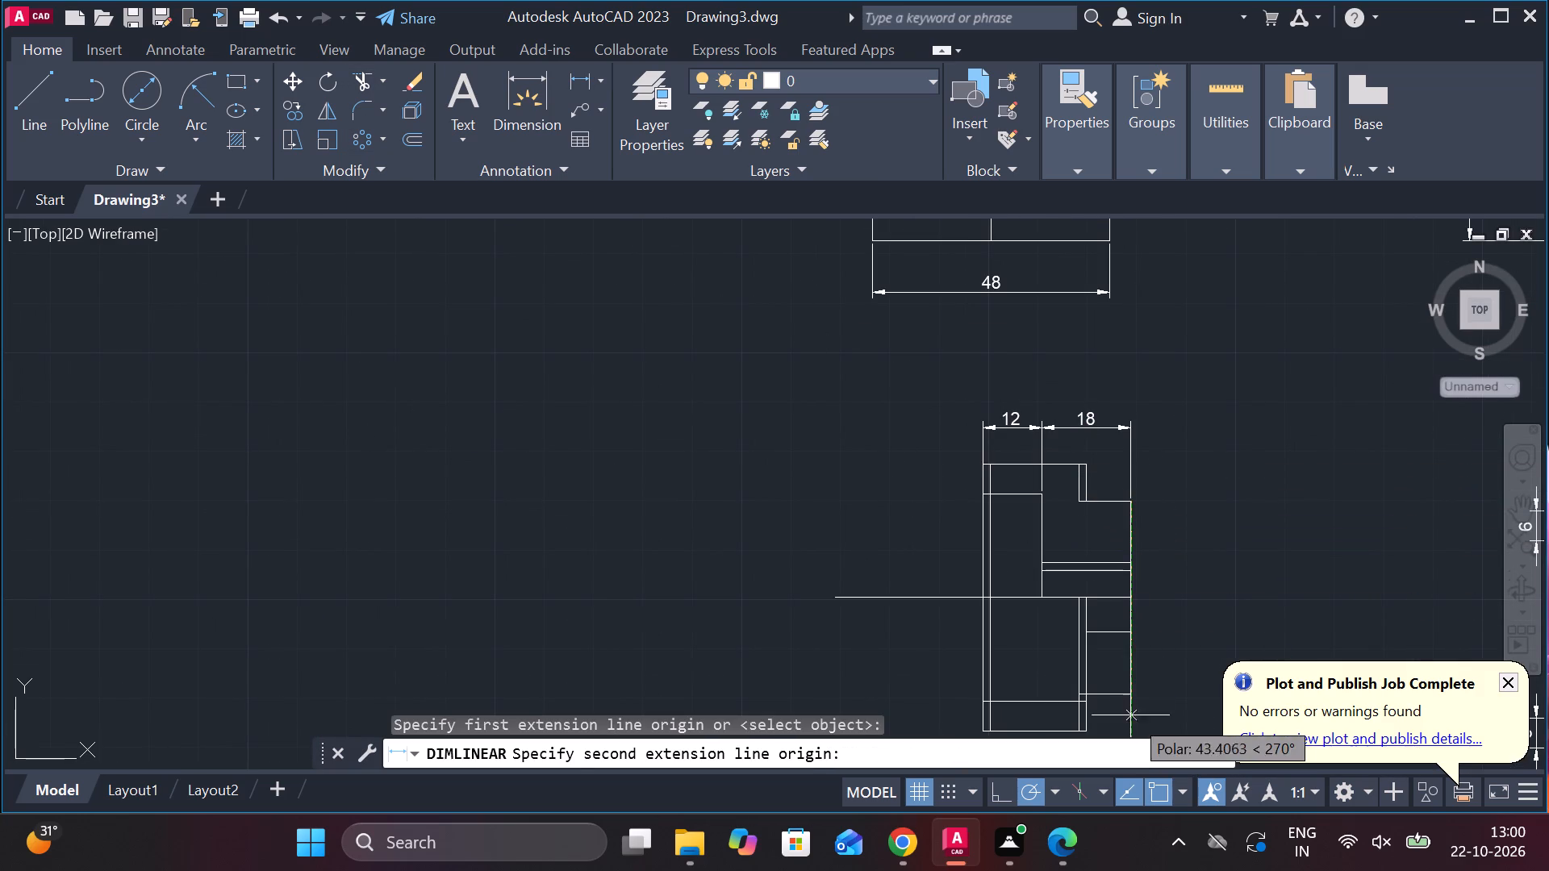
pyautogui.click(1136, 700)
pyautogui.click(1209, 644)
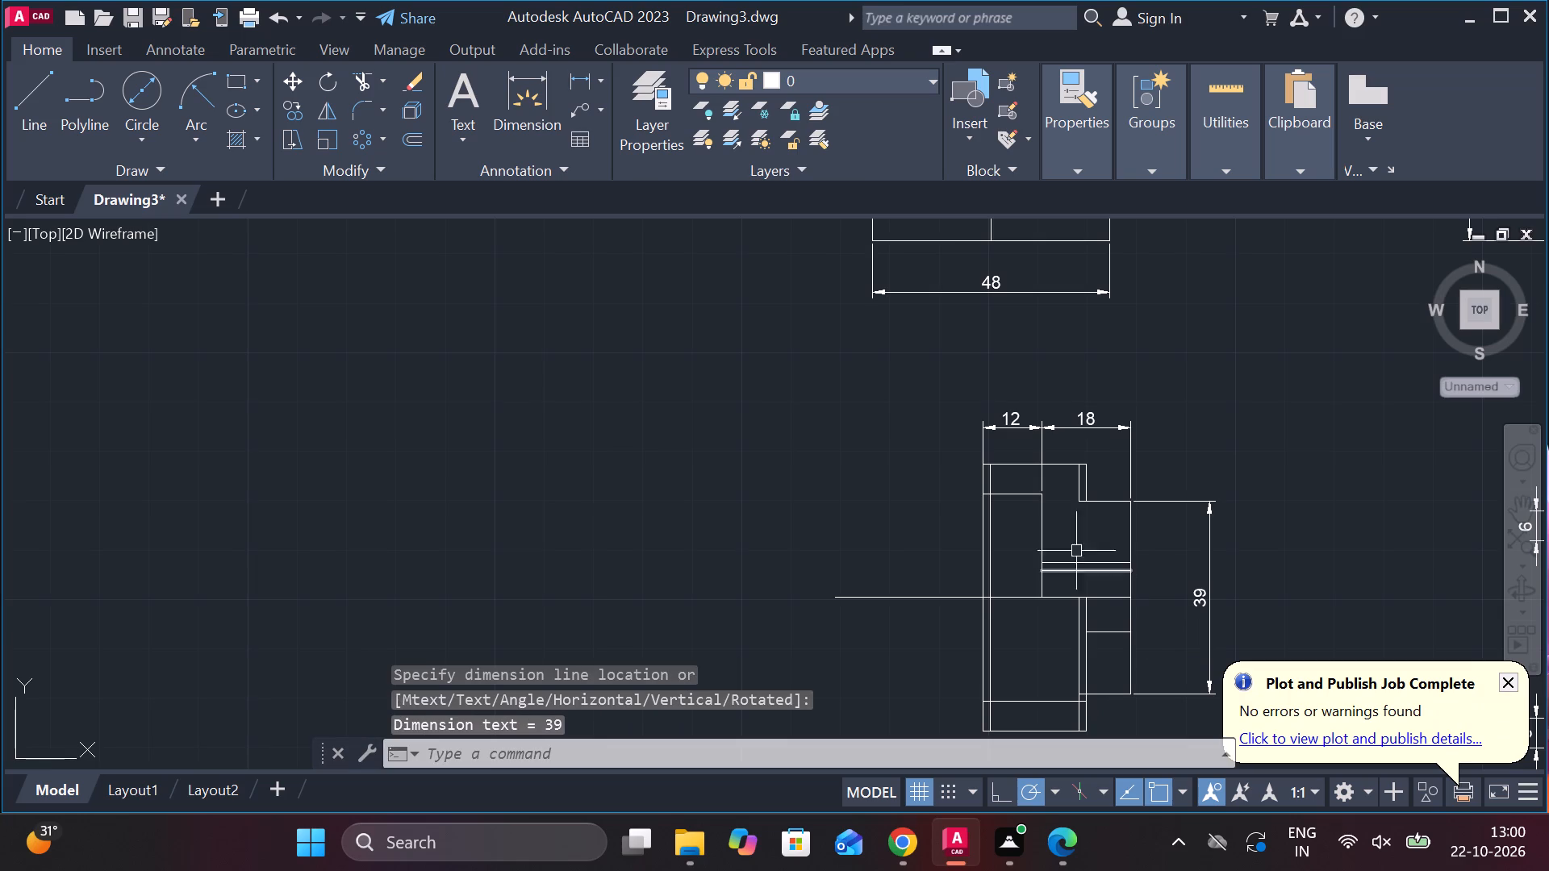
# Add a vertical linear dimension from the upper line above the midline to the line below it on the right block's outer edge.
pyautogui.click(567, 81)
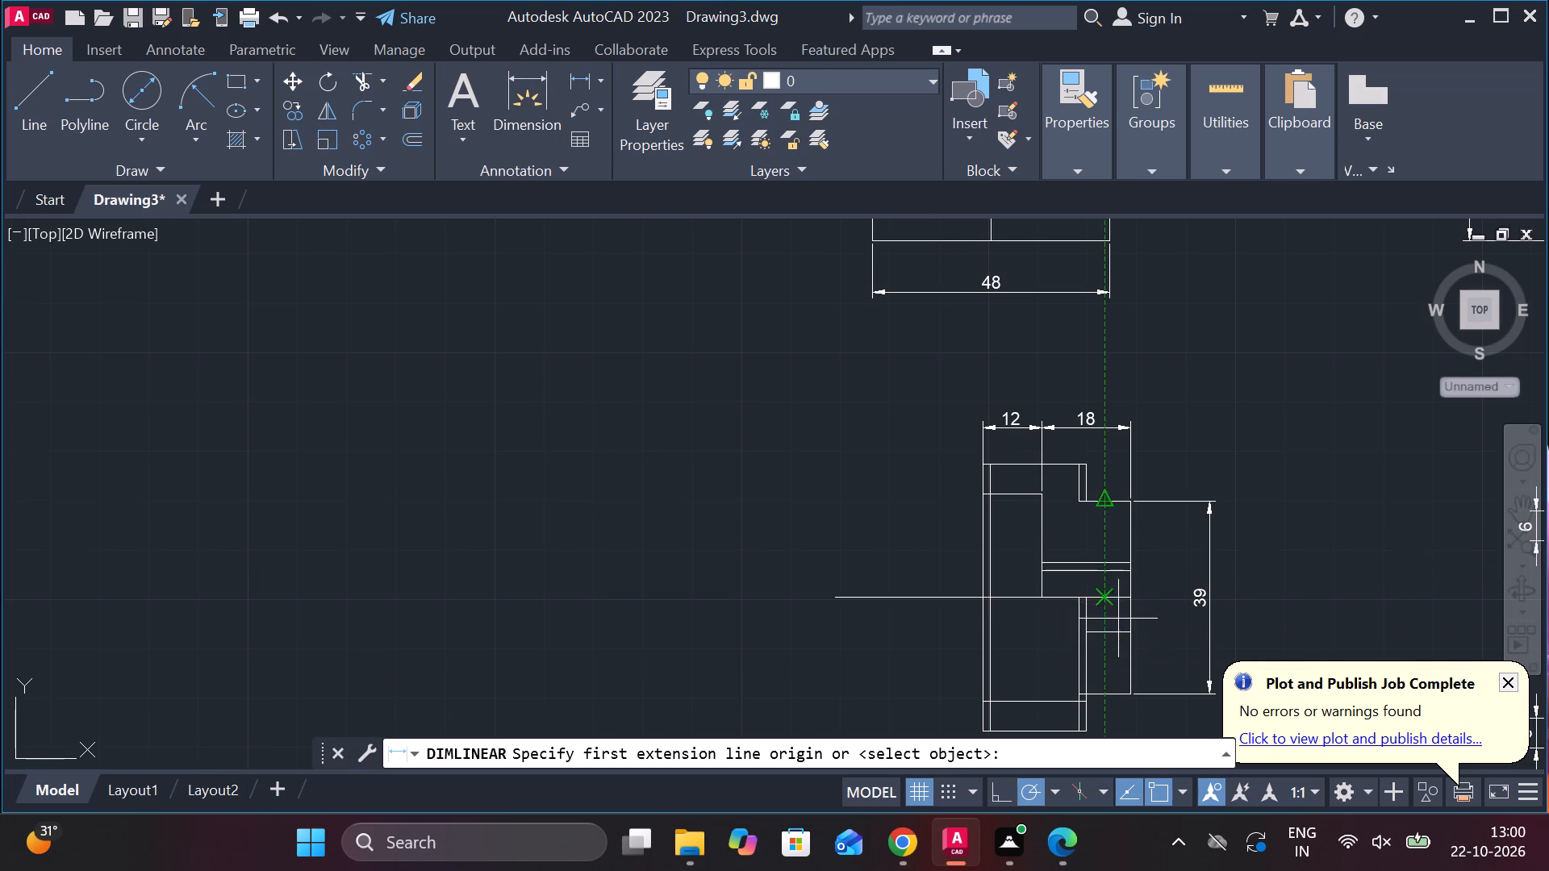
pyautogui.click(1125, 563)
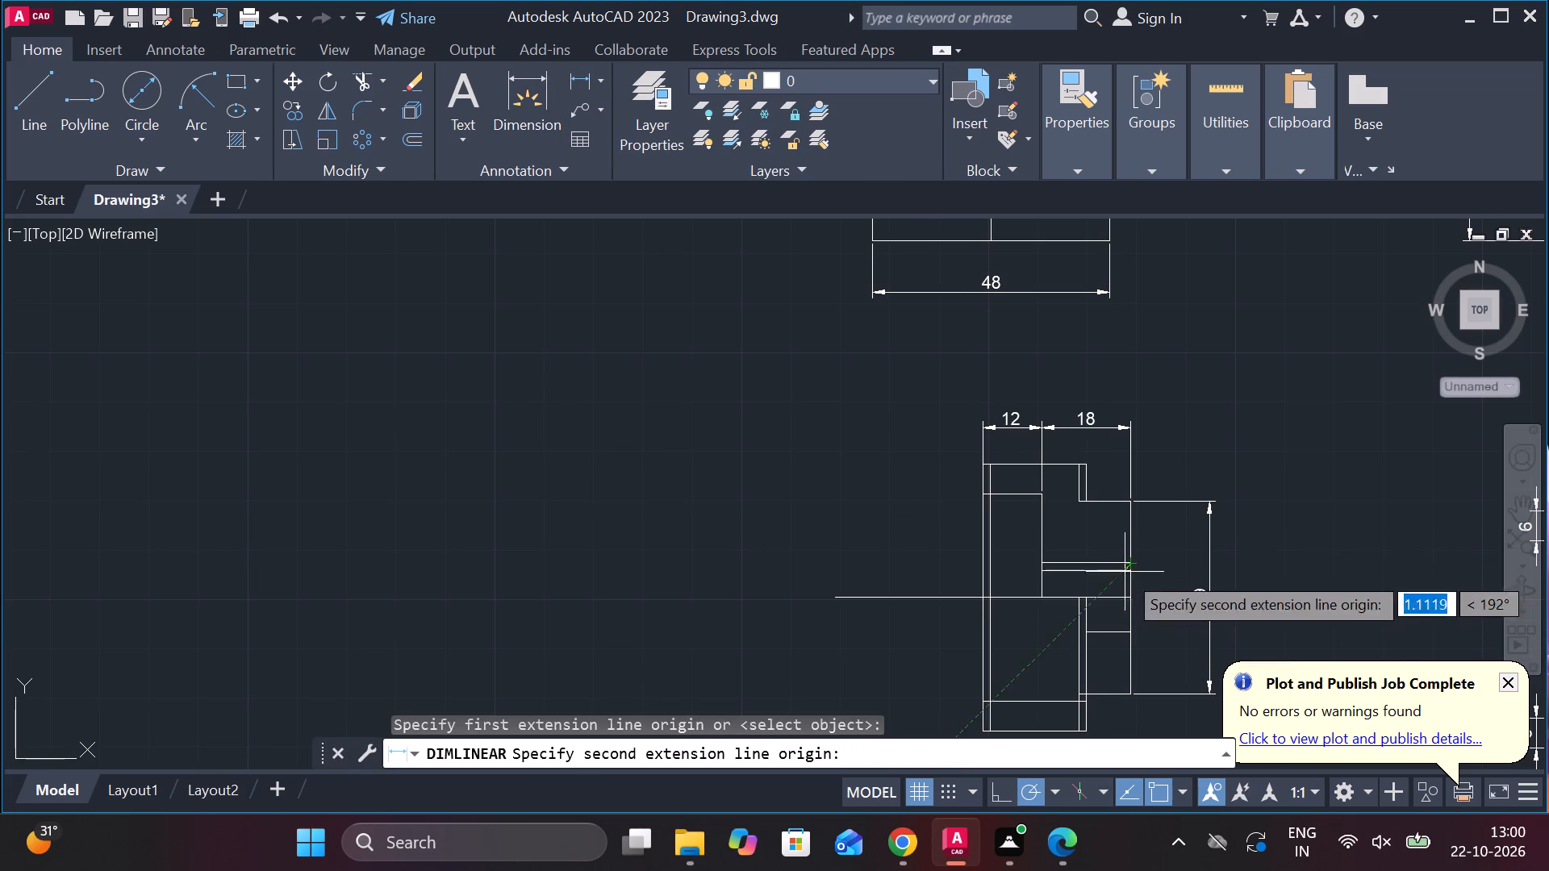
pyautogui.click(1134, 640)
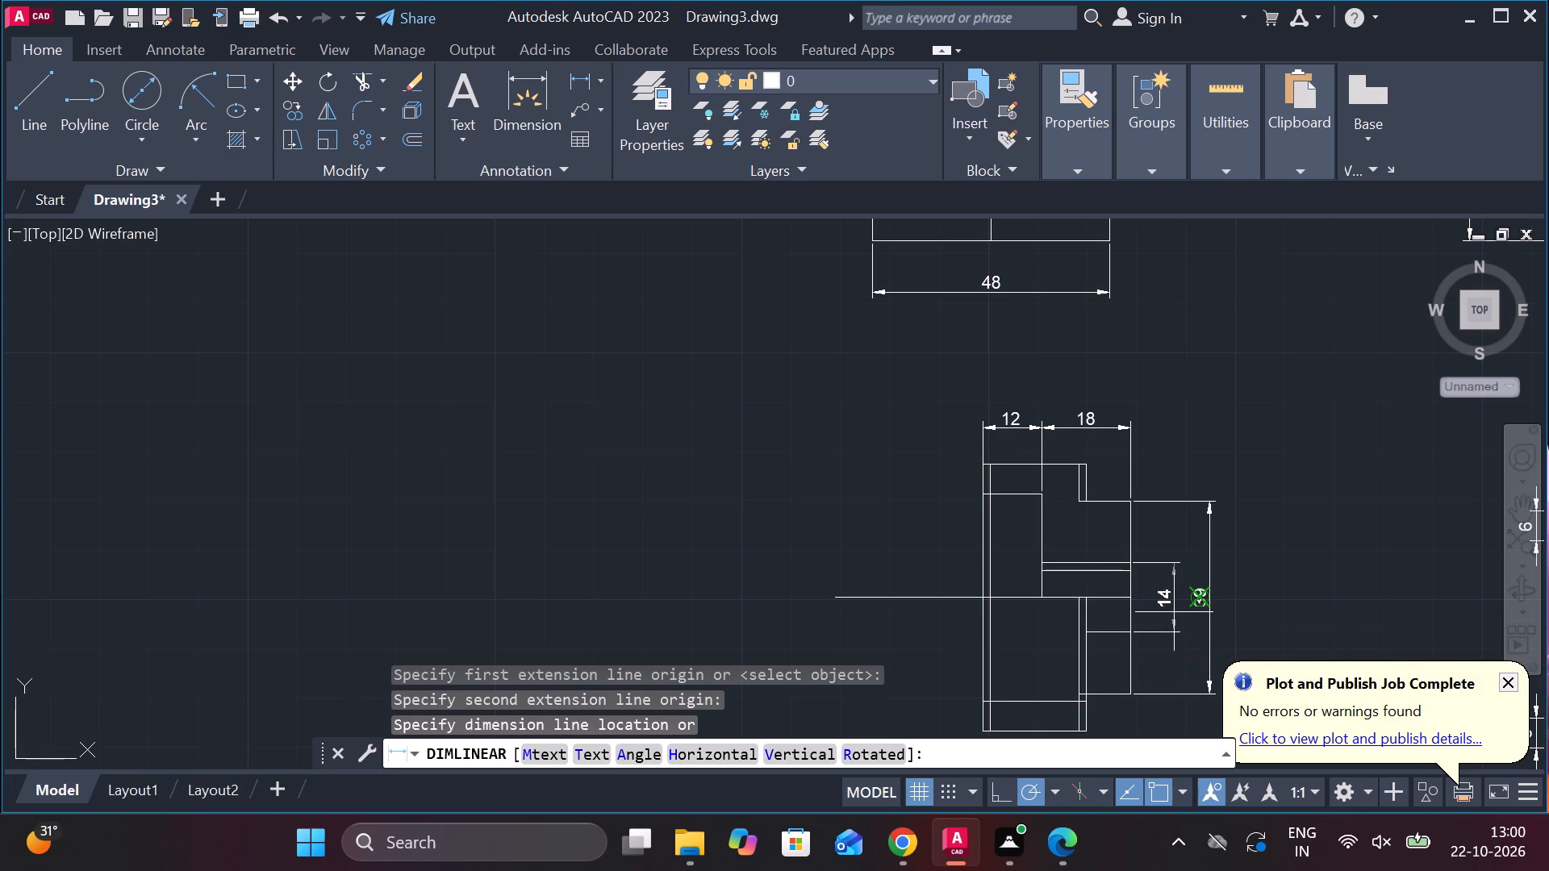
pyautogui.click(1174, 612)
# Move the 14 dimension closer to the right block so it sits clear of the 39 dimension's text.
pyautogui.click(1200, 600)
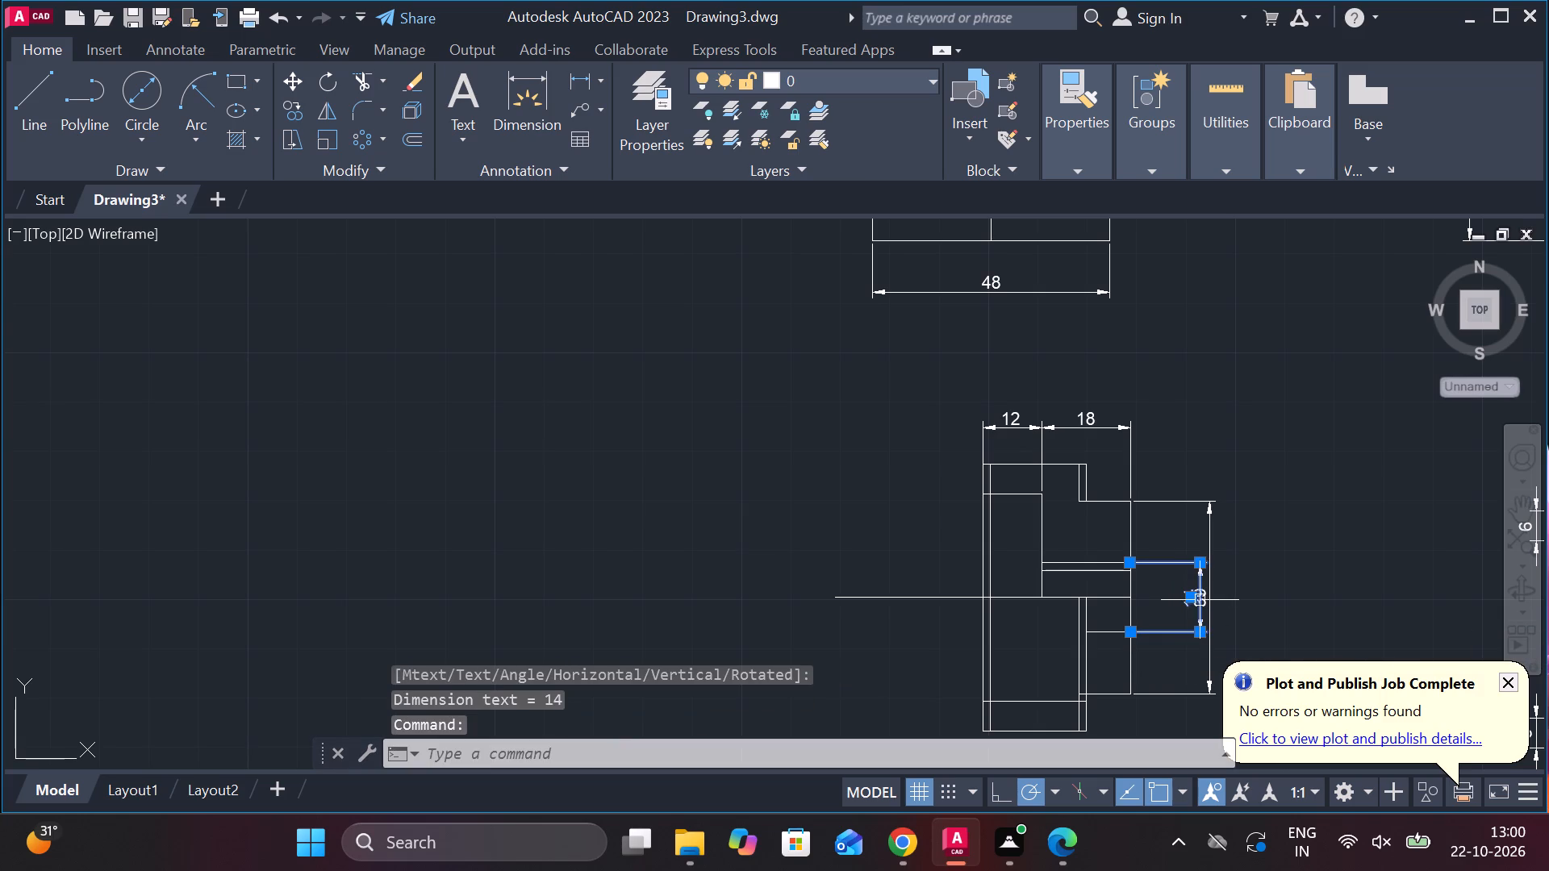
pyautogui.click(1192, 600)
pyautogui.click(1163, 600)
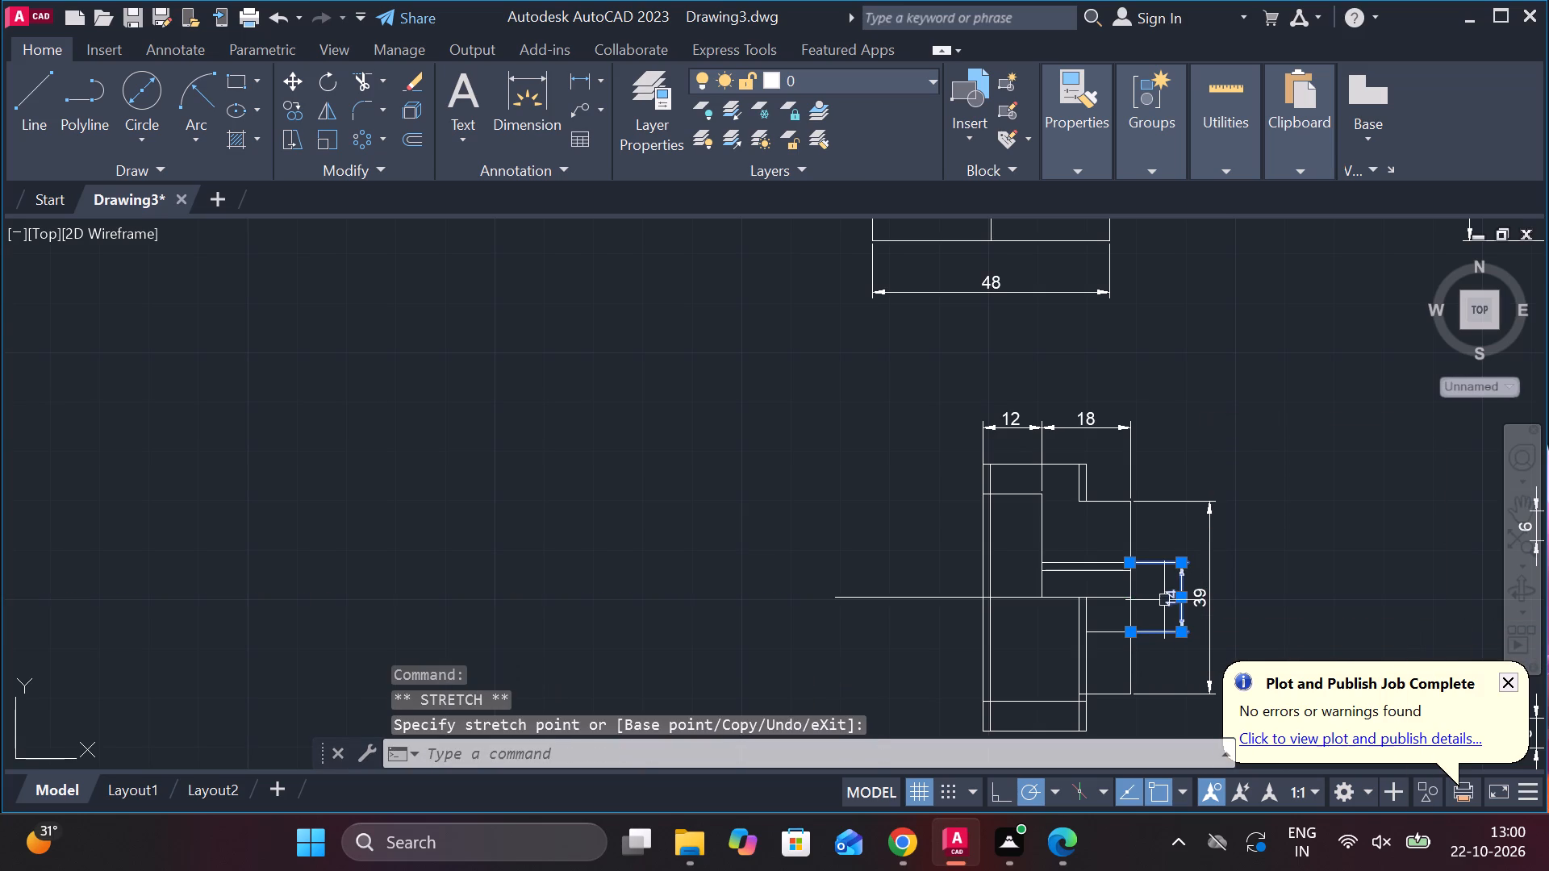
pyautogui.click(1181, 598)
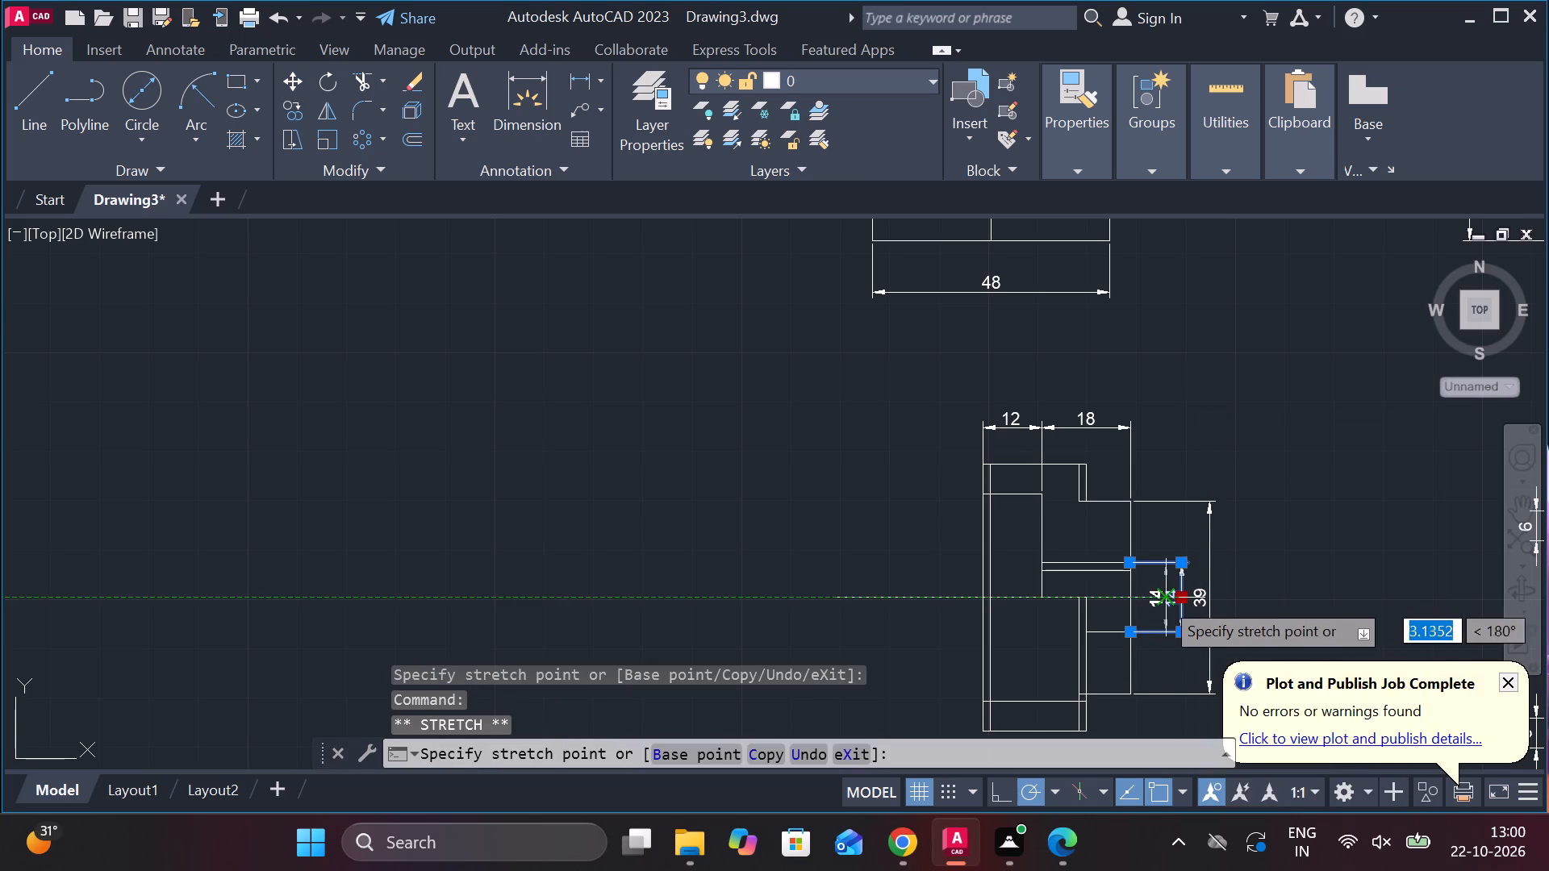
pyautogui.click(1162, 598)
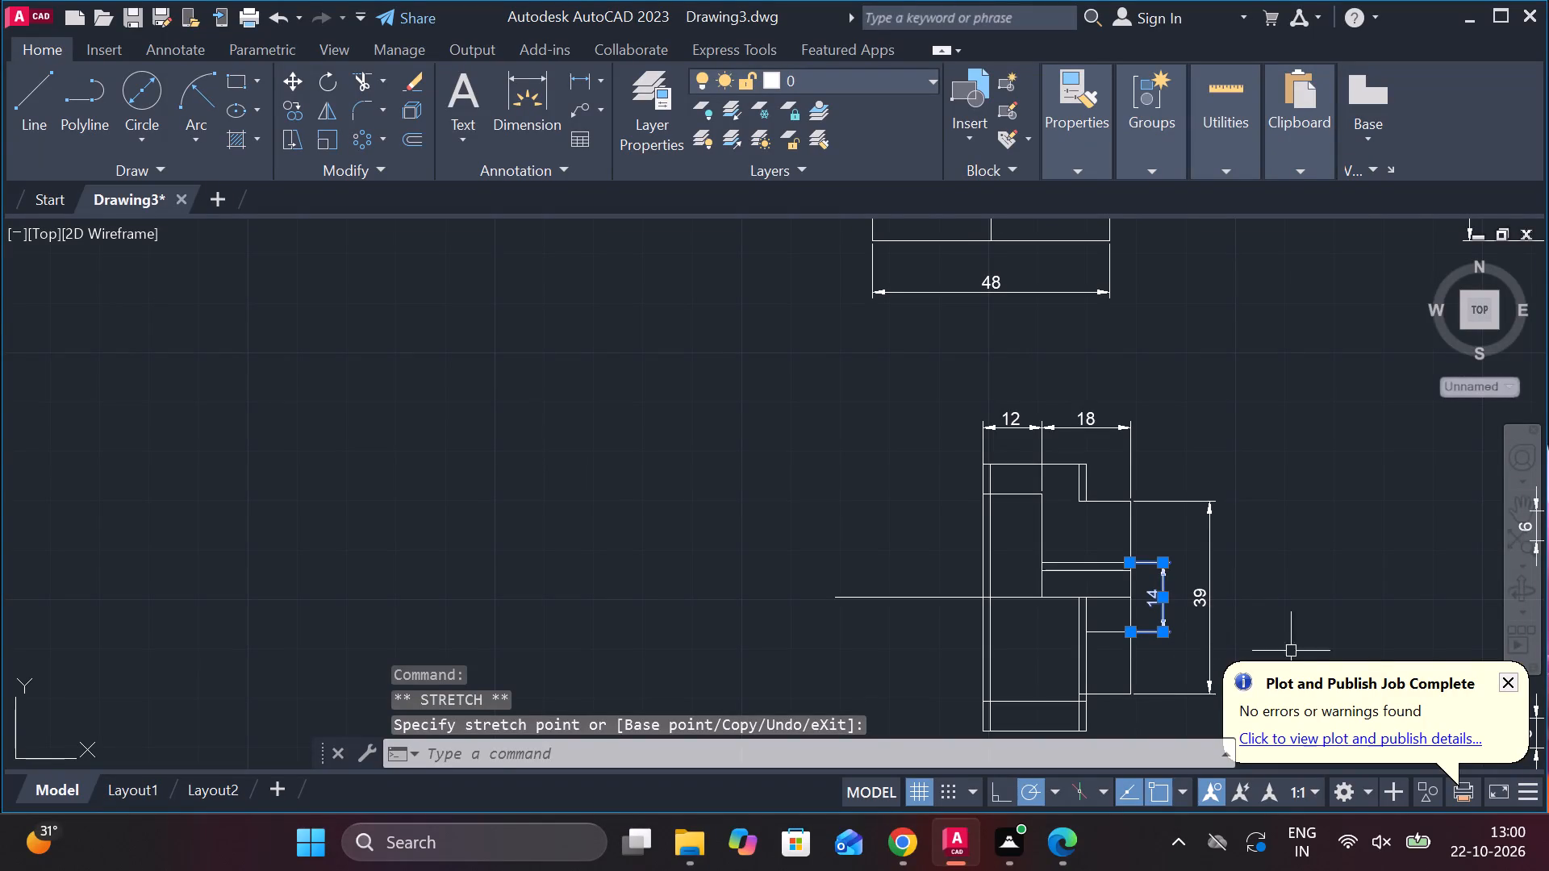
pyautogui.click(1250, 466)
pyautogui.press('`')
pyautogui.press('Escape')
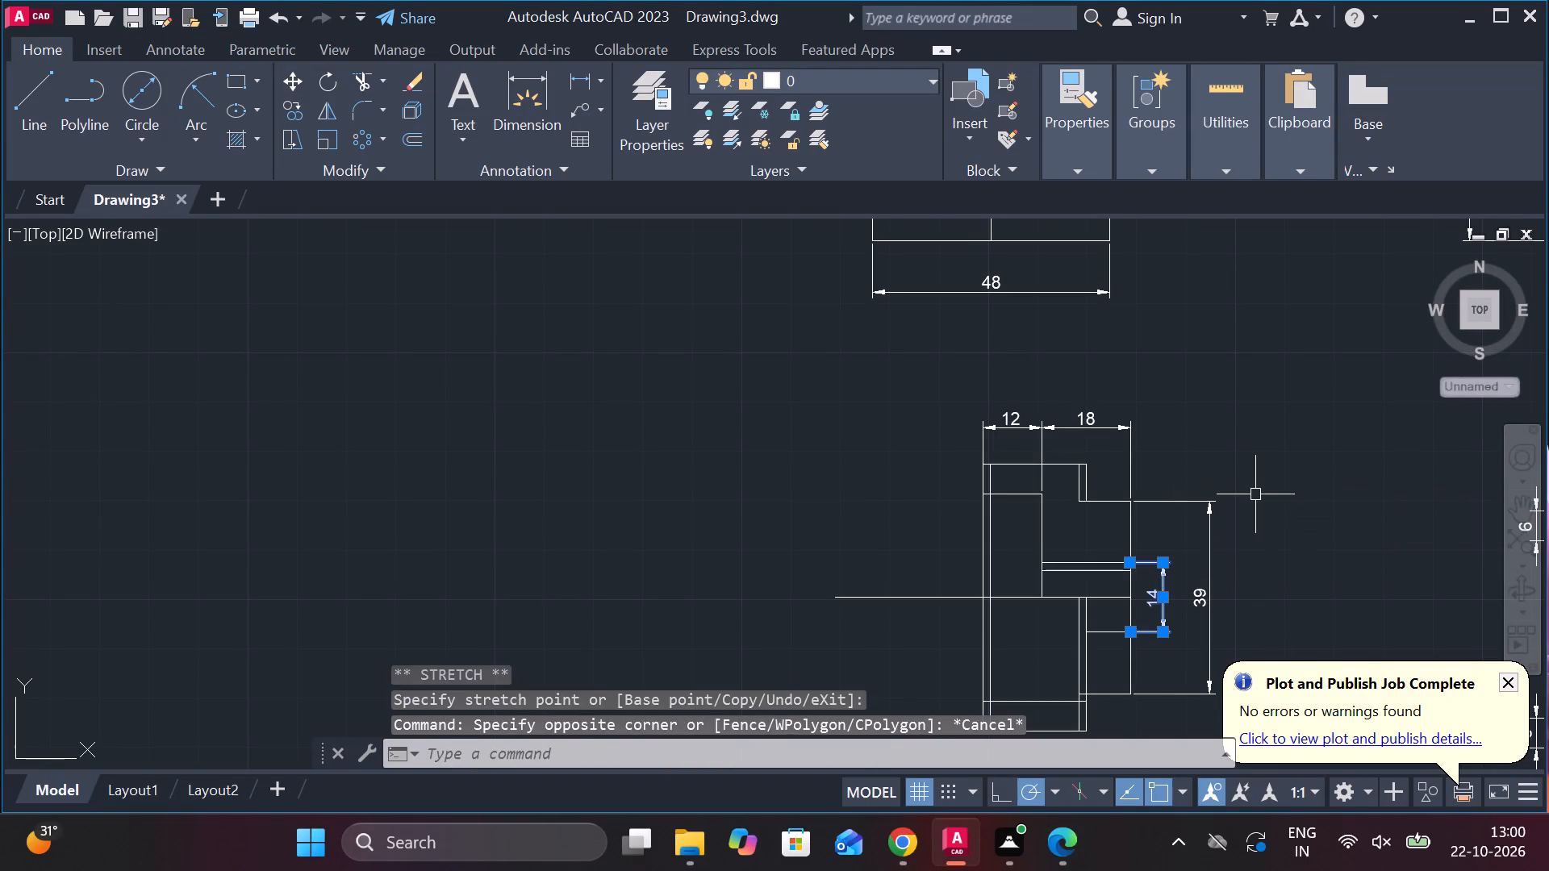
pyautogui.press('Escape')
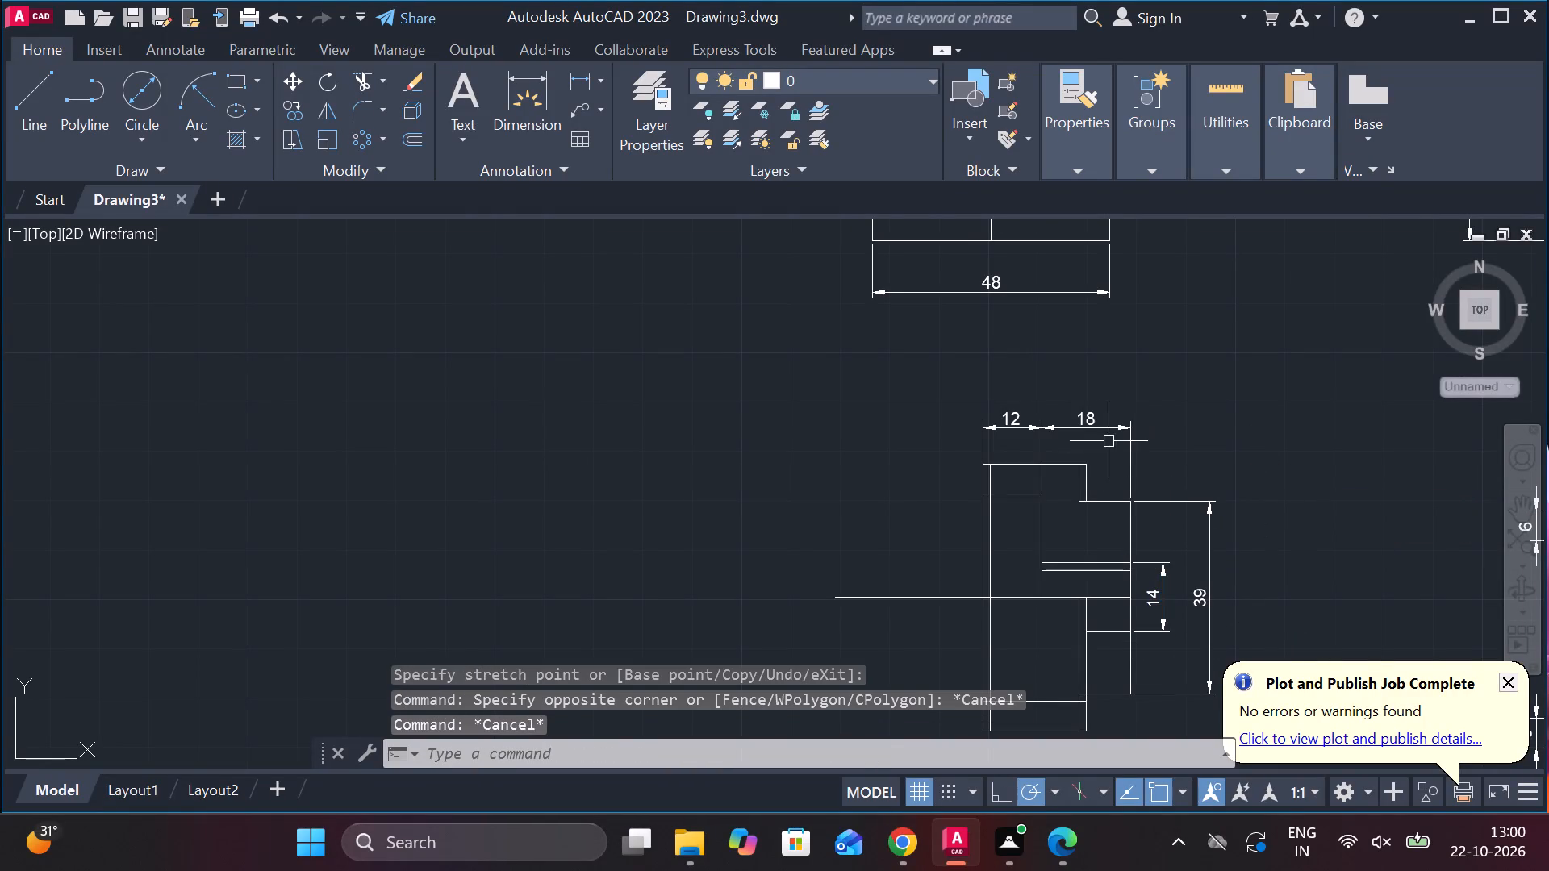
# Add a horizontal linear dimension below the component between the lower body's two inner vertical lines.
pyautogui.click(580, 85)
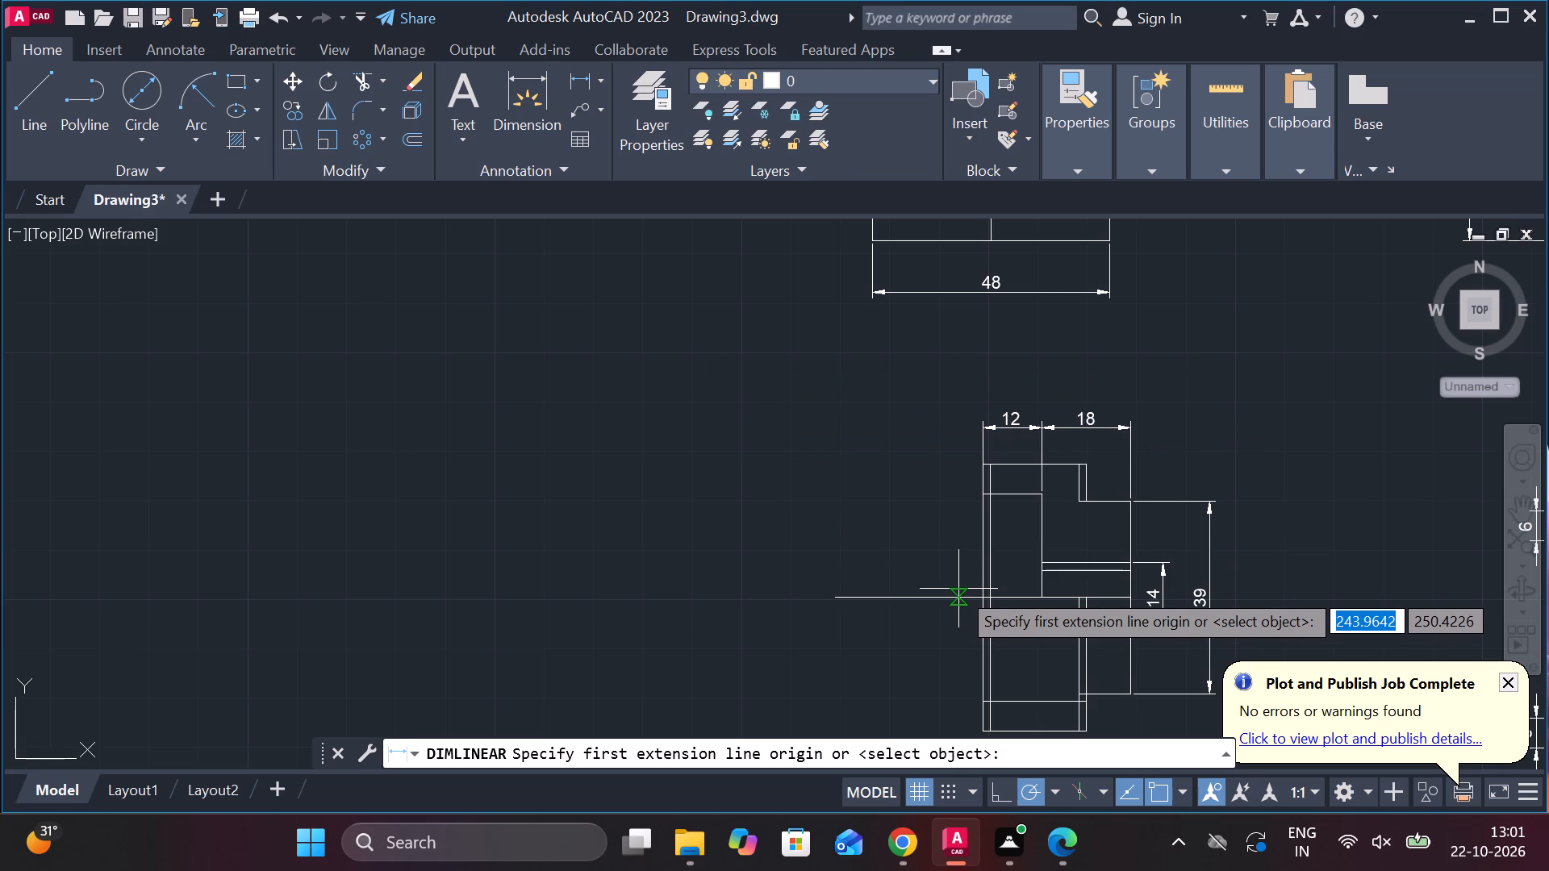
pyautogui.scroll(-3, 958, 589)
pyautogui.scroll(2, 1020, 681)
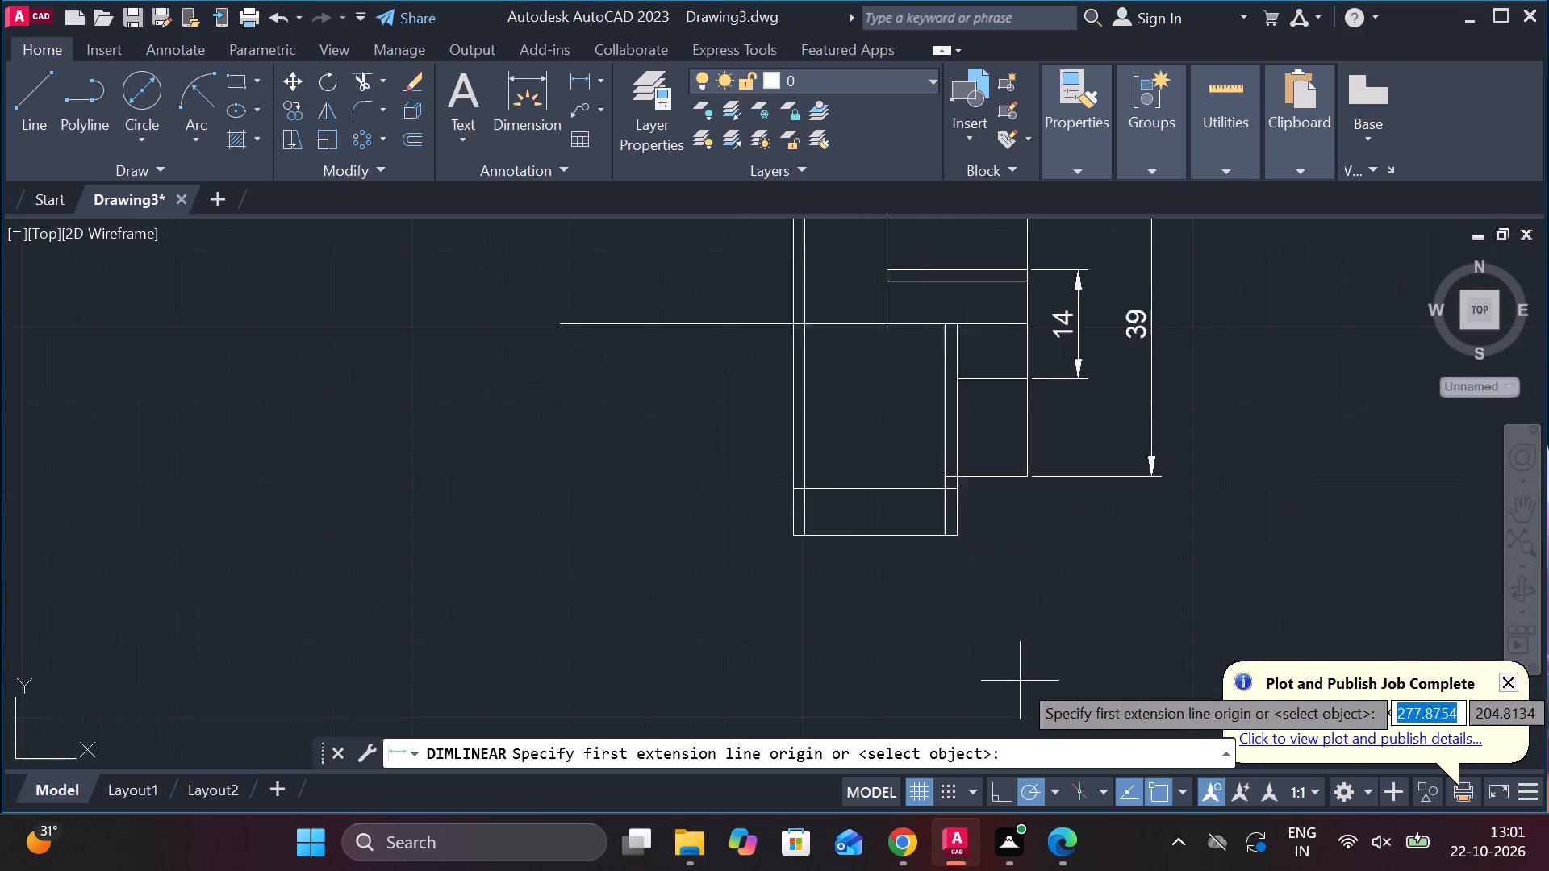
pyautogui.scroll(2, 1020, 681)
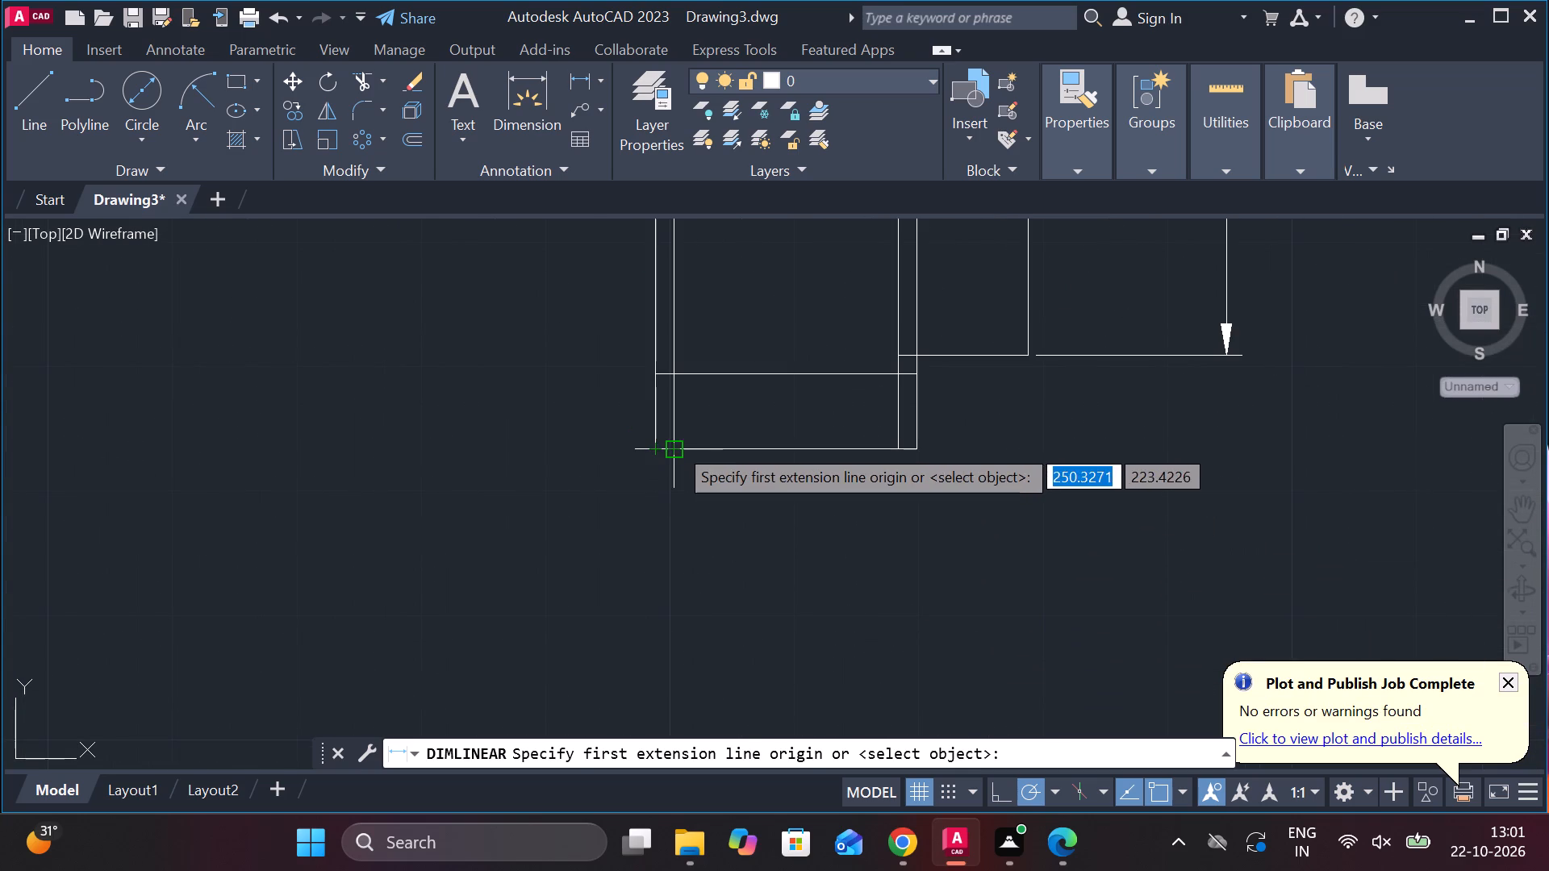
pyautogui.click(675, 444)
pyautogui.click(898, 444)
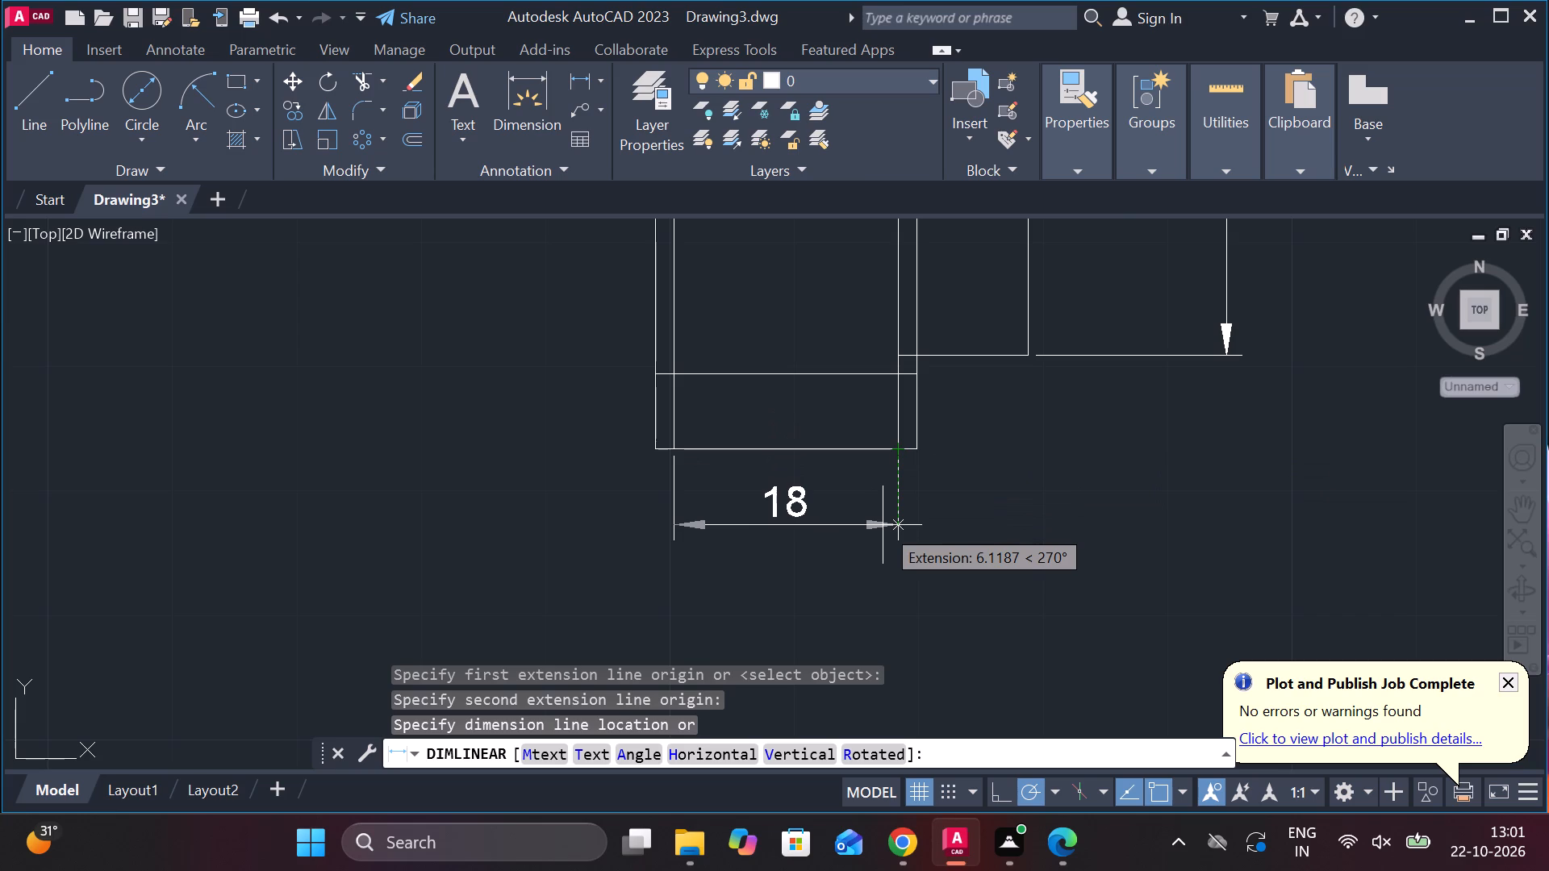
pyautogui.click(883, 525)
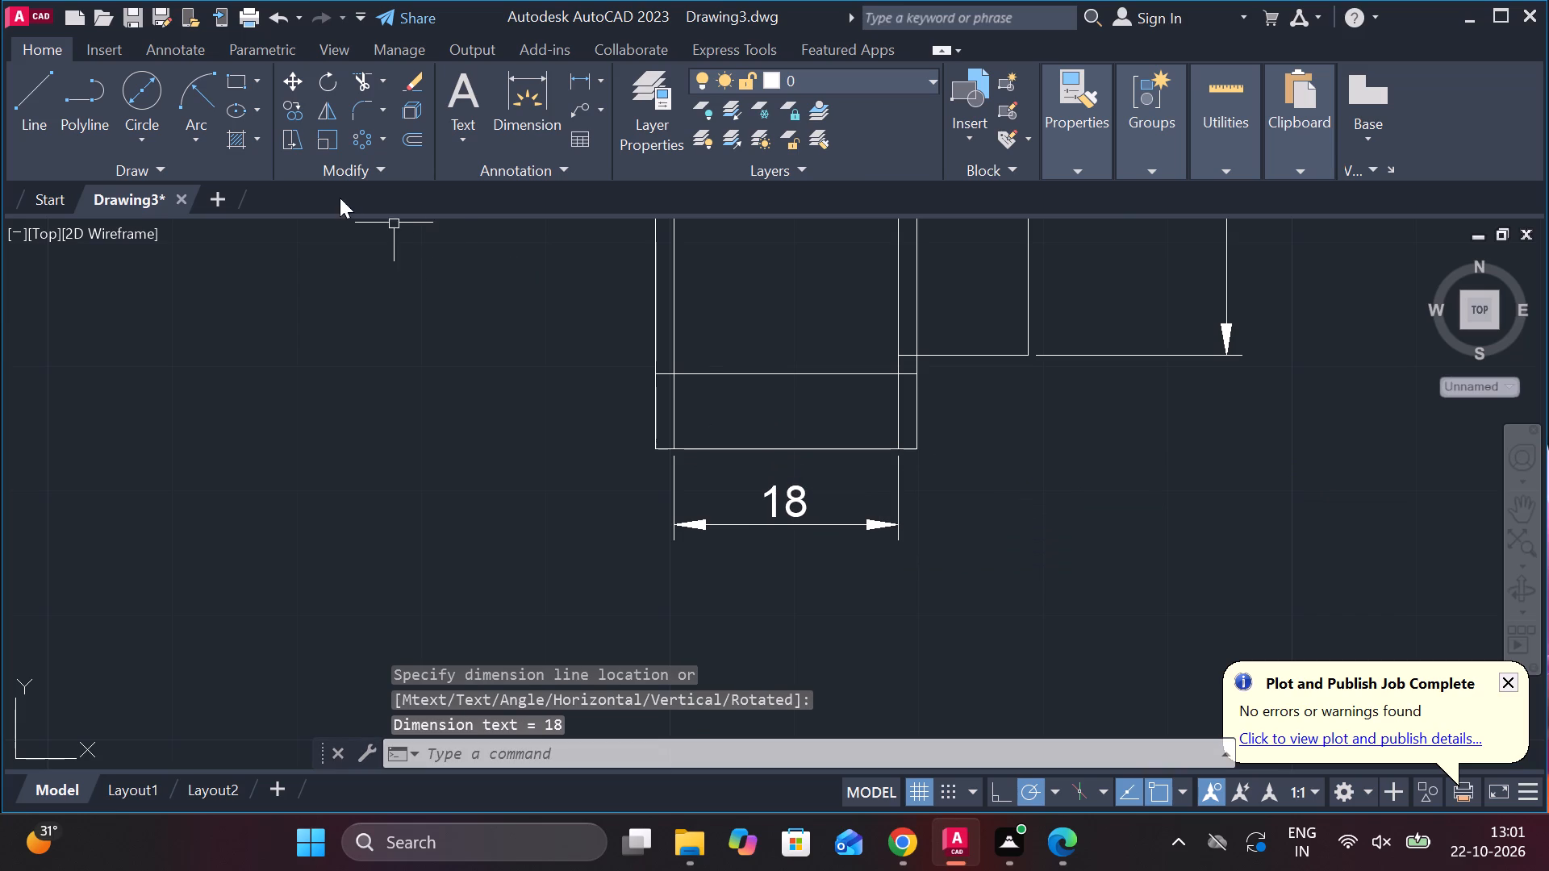
# Add a horizontal linear dimension from the lower body's right edge to the right block's outer edge, in line with the lower 18 dimension.
pyautogui.click(583, 83)
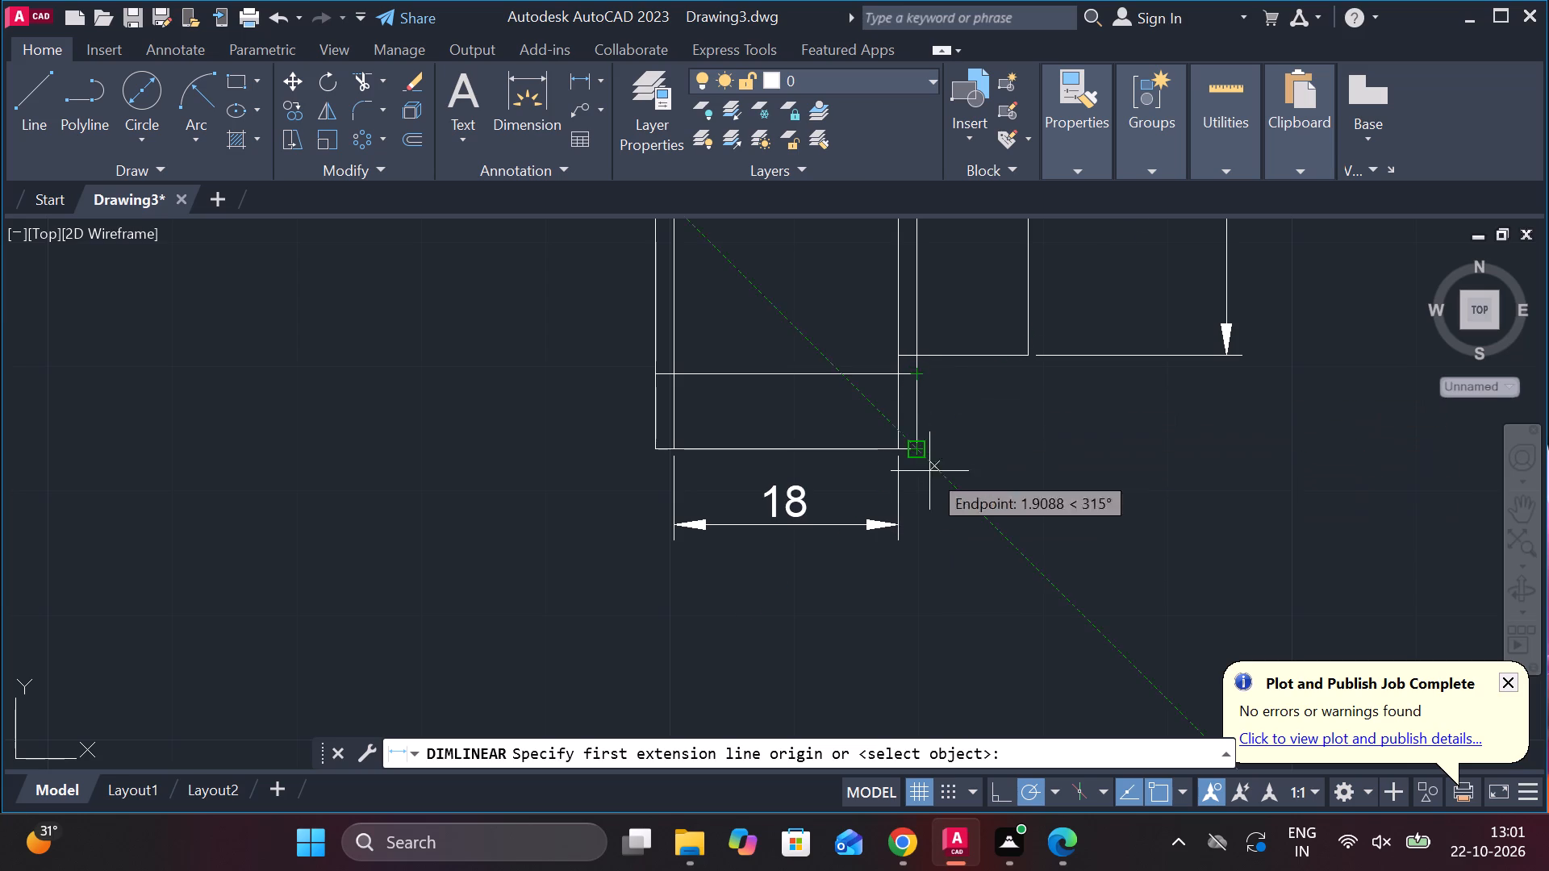
pyautogui.click(915, 374)
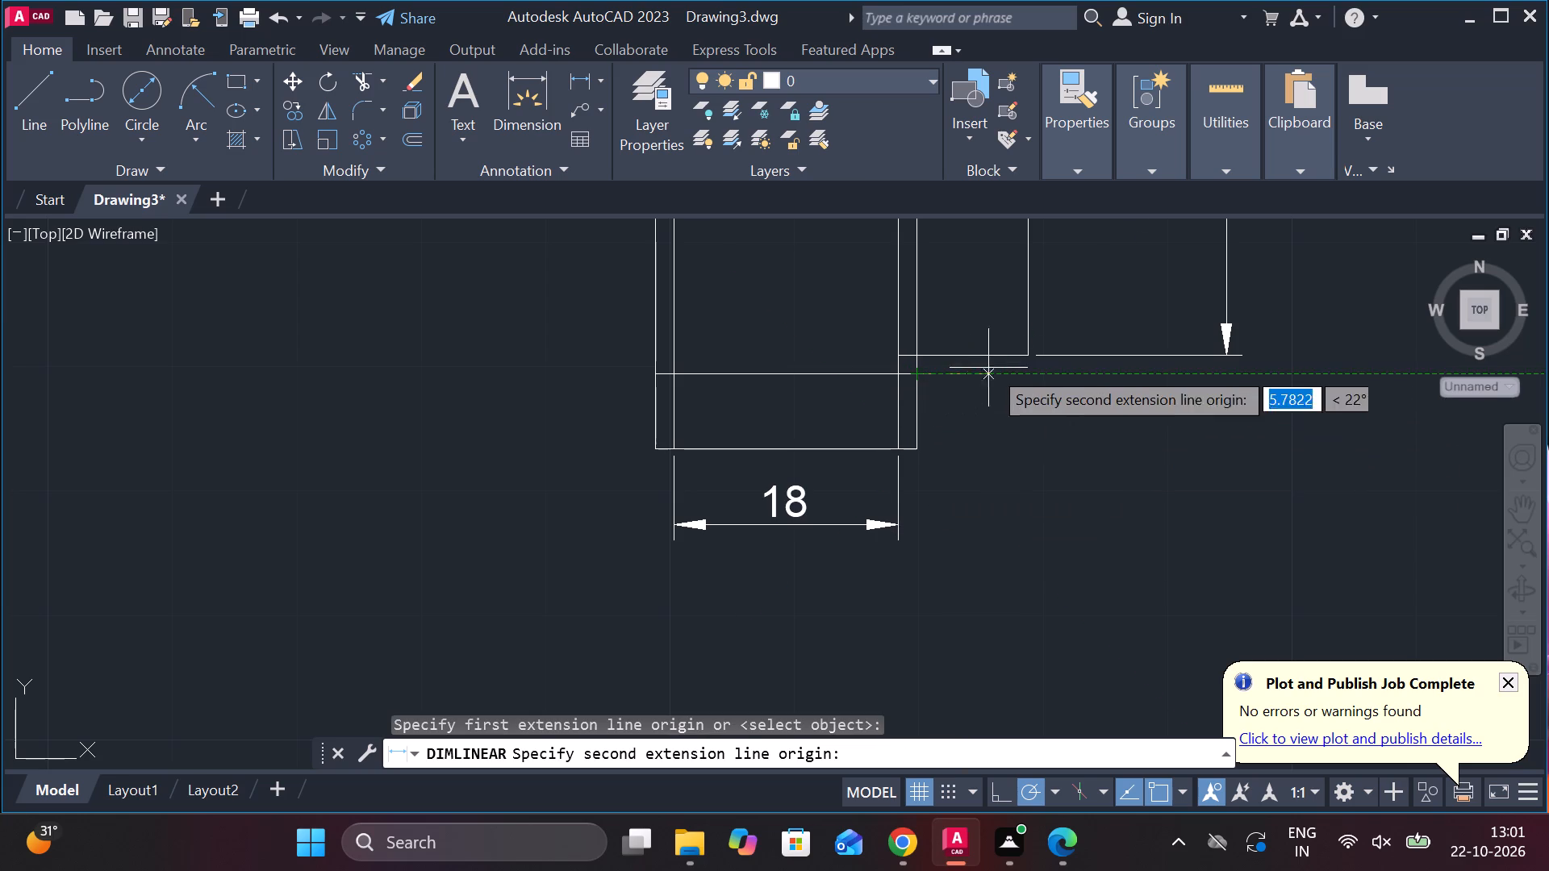
pyautogui.click(1027, 355)
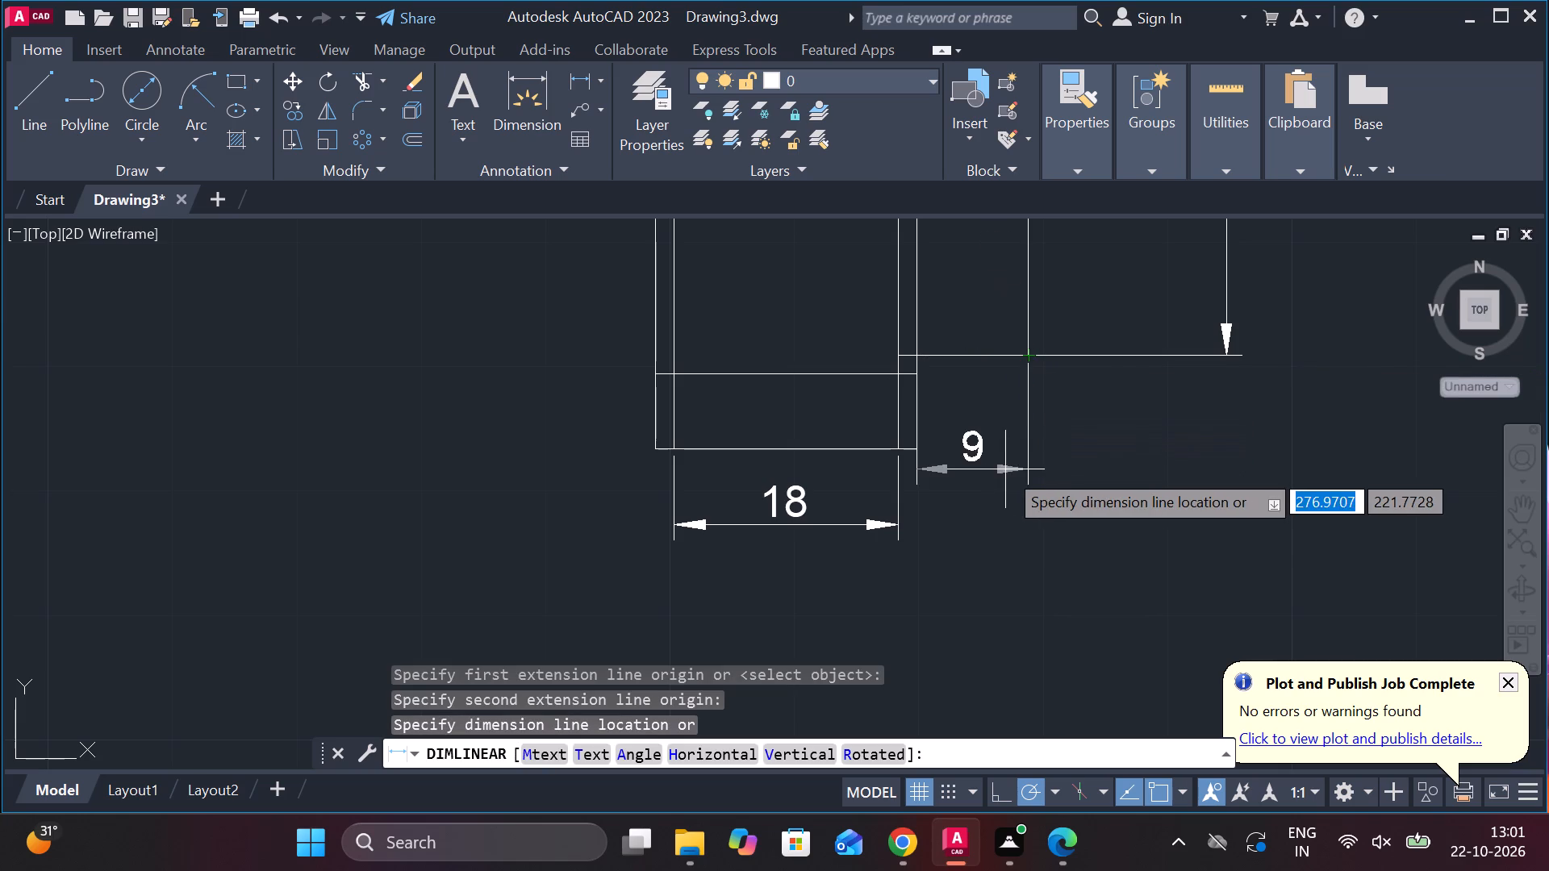
pyautogui.click(1002, 524)
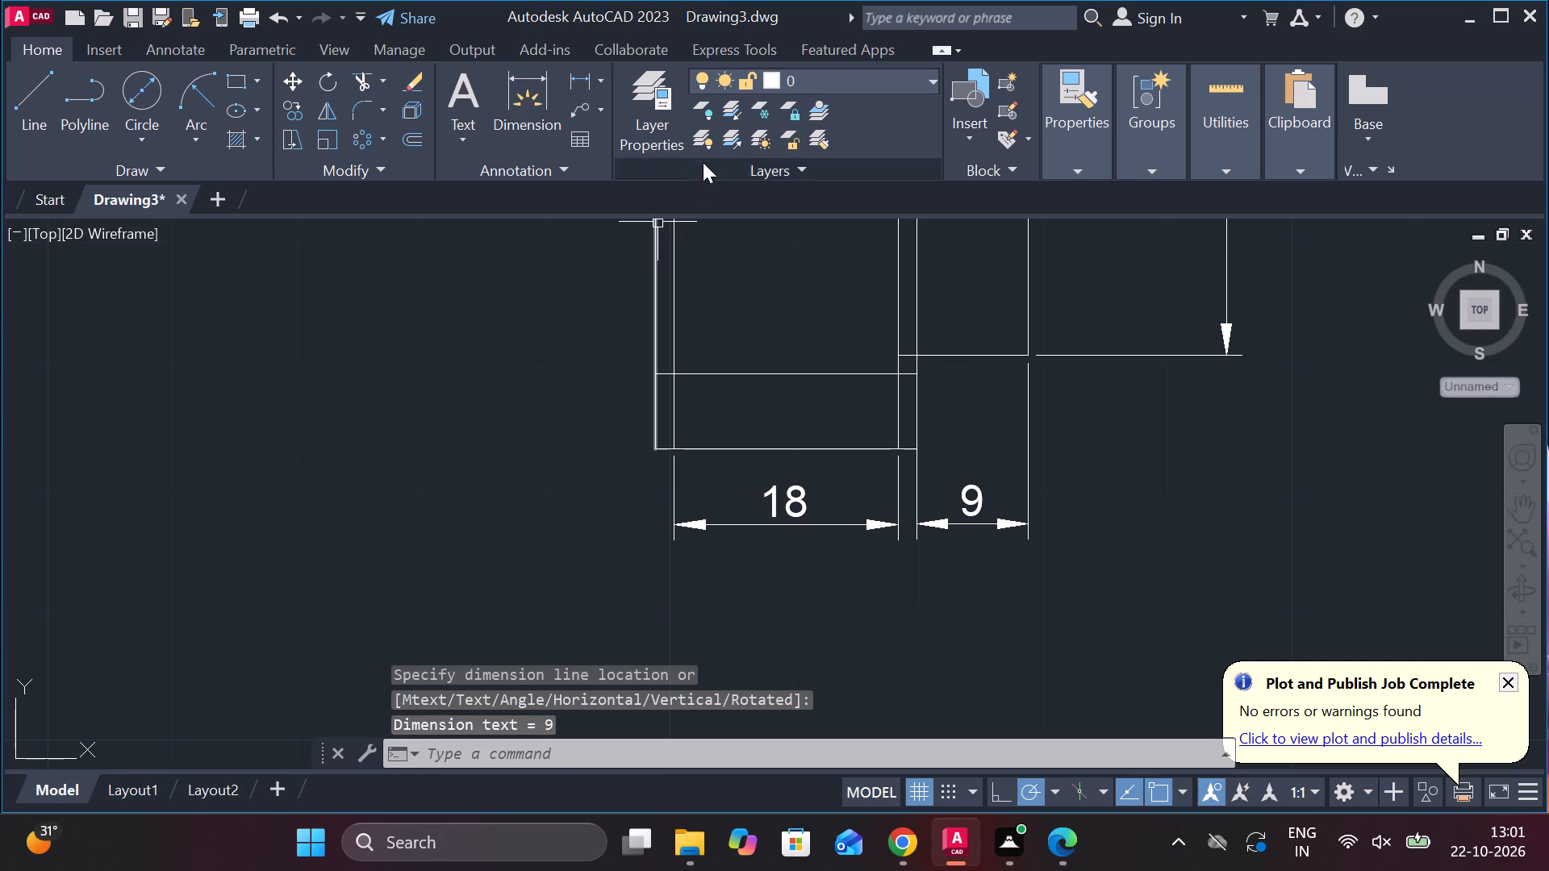
# Add a vertical linear dimension along the component's left edge between the upper and lower inner horizontal lines.
pyautogui.click(582, 83)
pyautogui.scroll(-1, 707, 352)
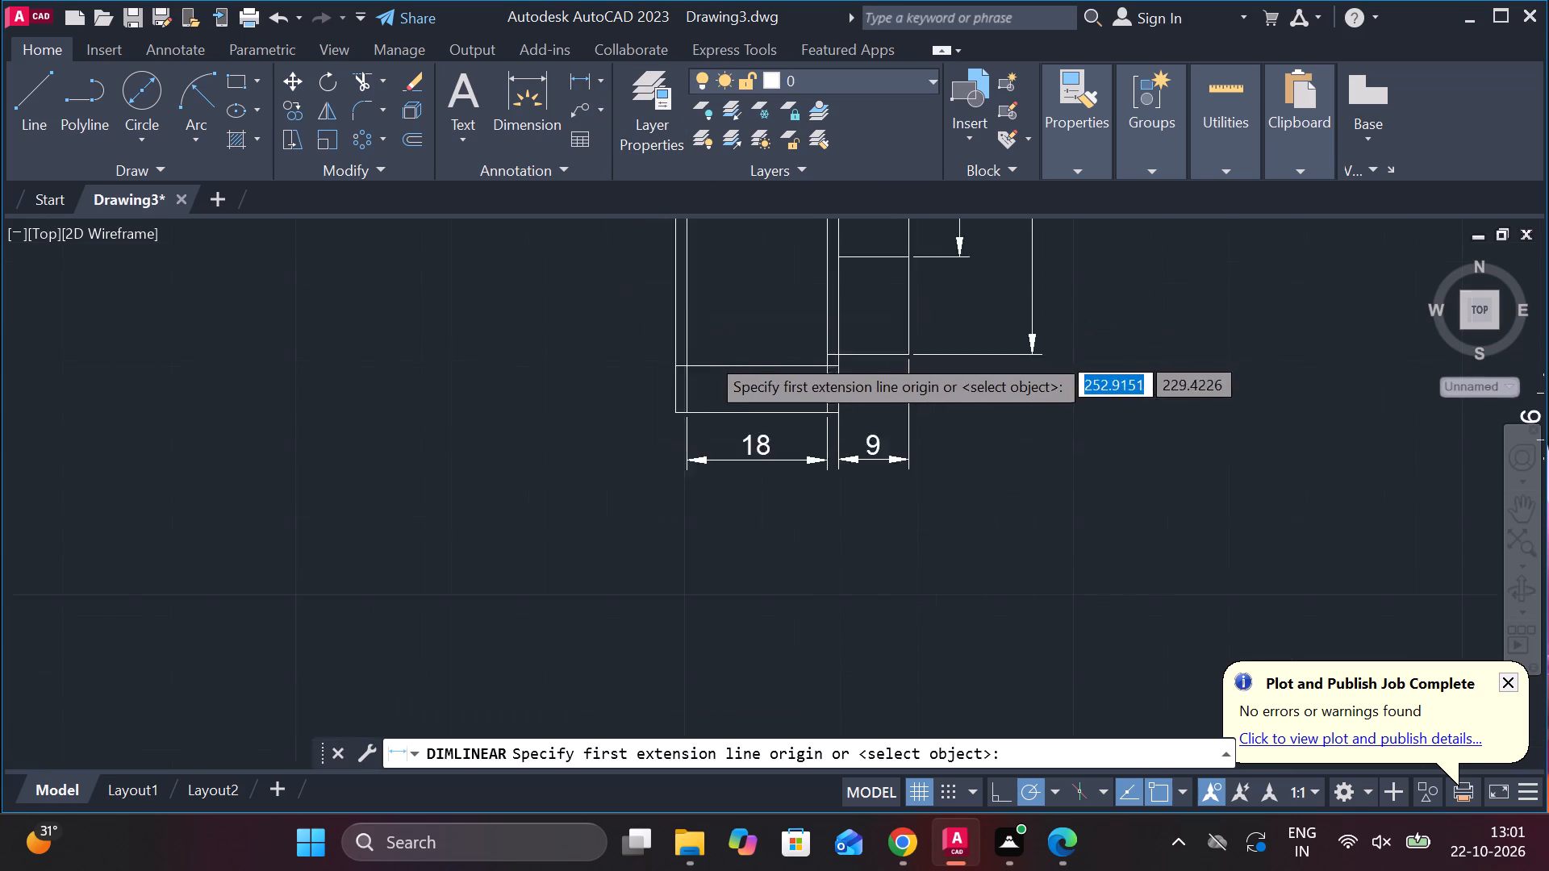
pyautogui.scroll(-1, 708, 356)
pyautogui.scroll(-2, 943, 292)
pyautogui.scroll(3, 940, 228)
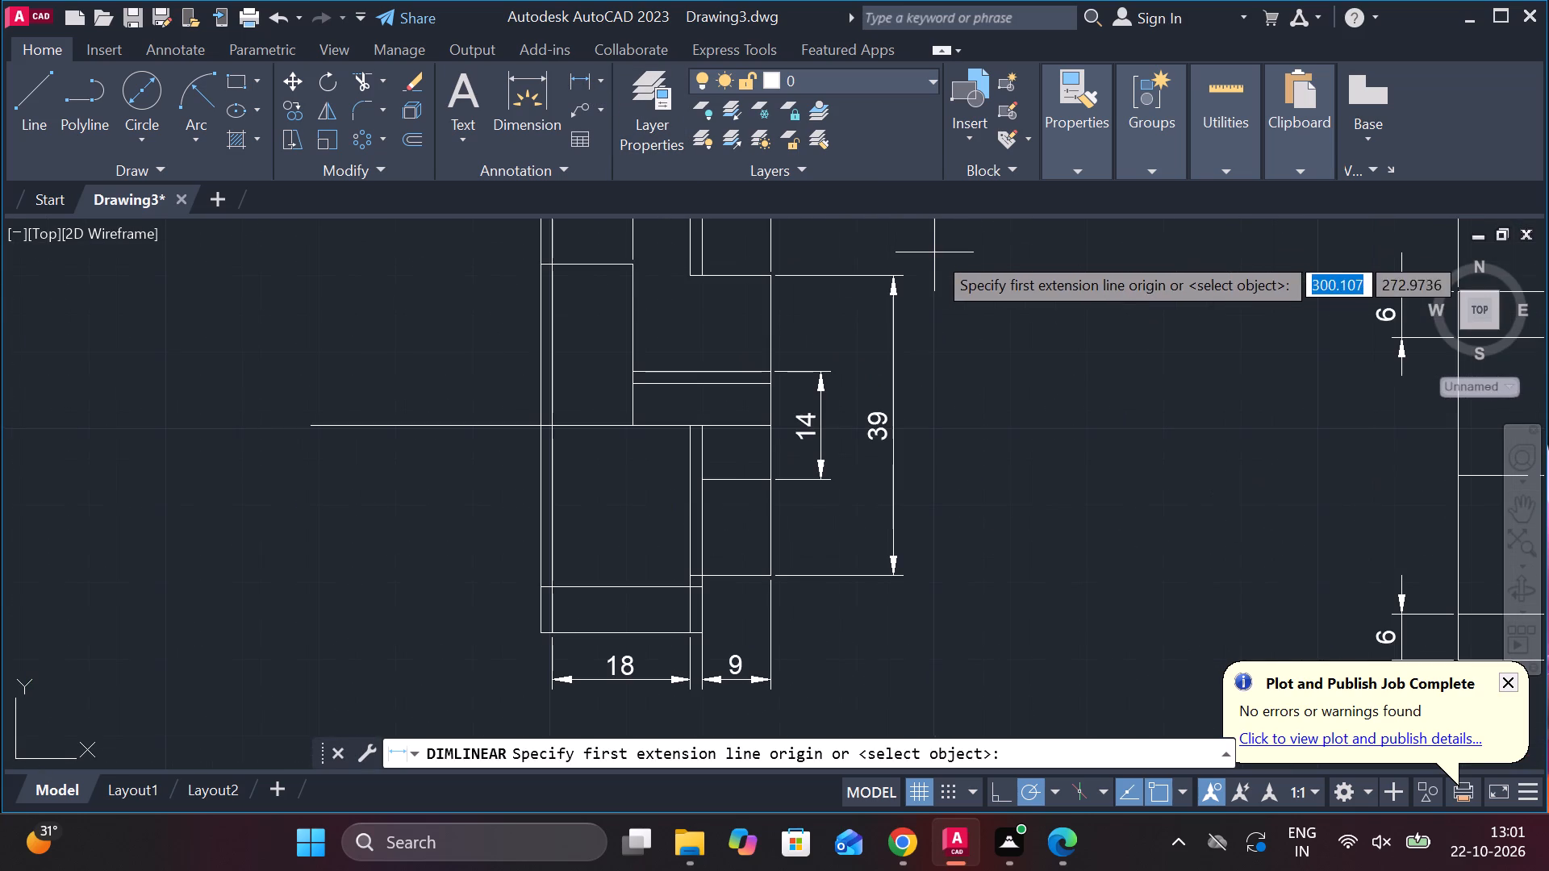
pyautogui.click(541, 263)
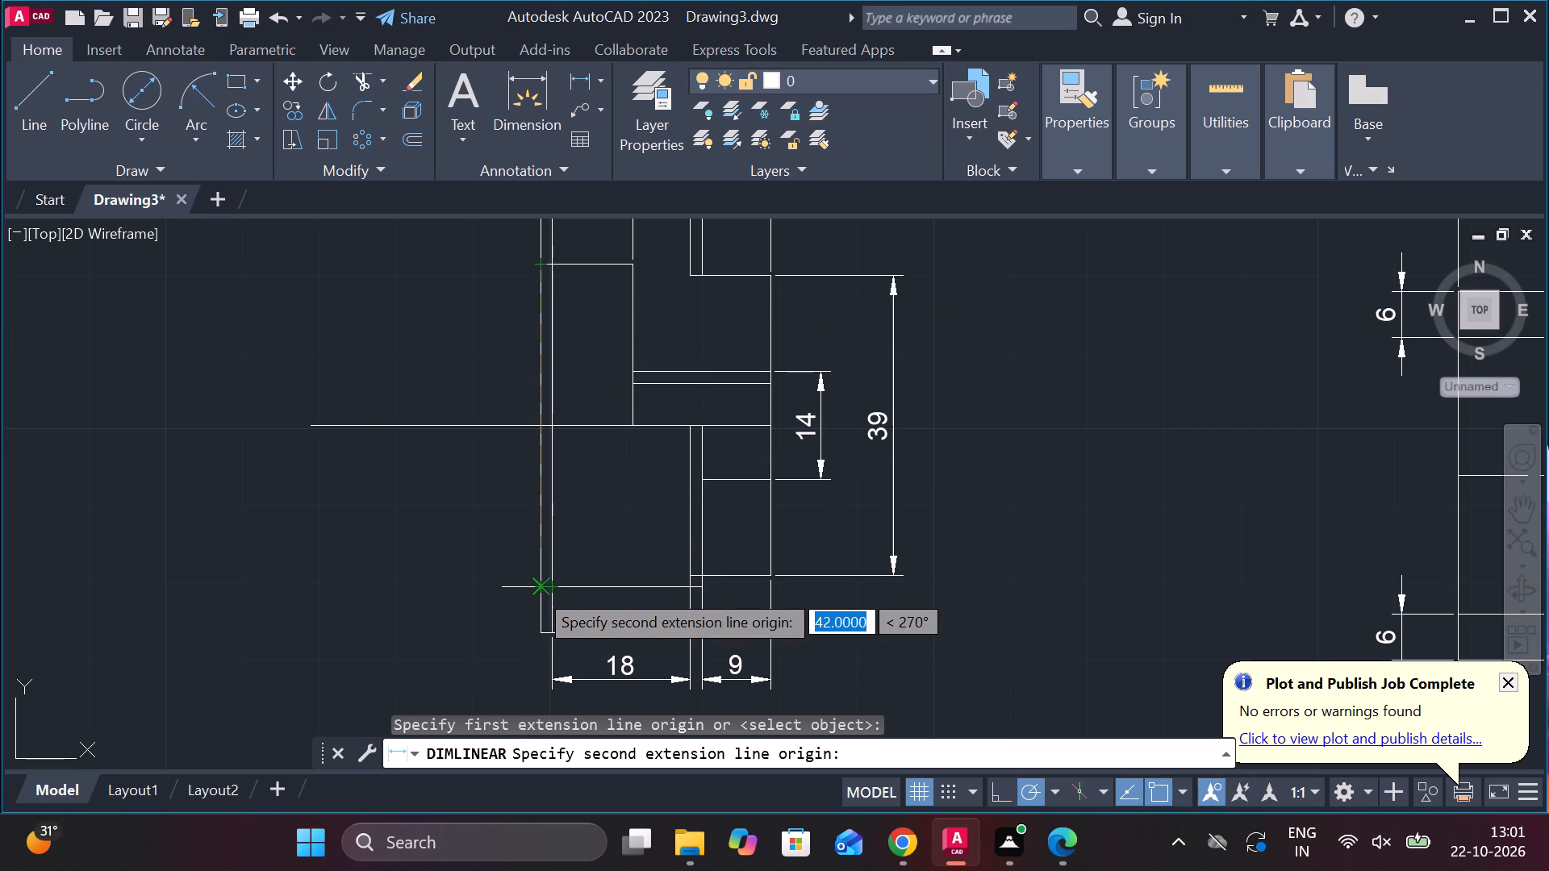
pyautogui.click(536, 590)
pyautogui.click(501, 582)
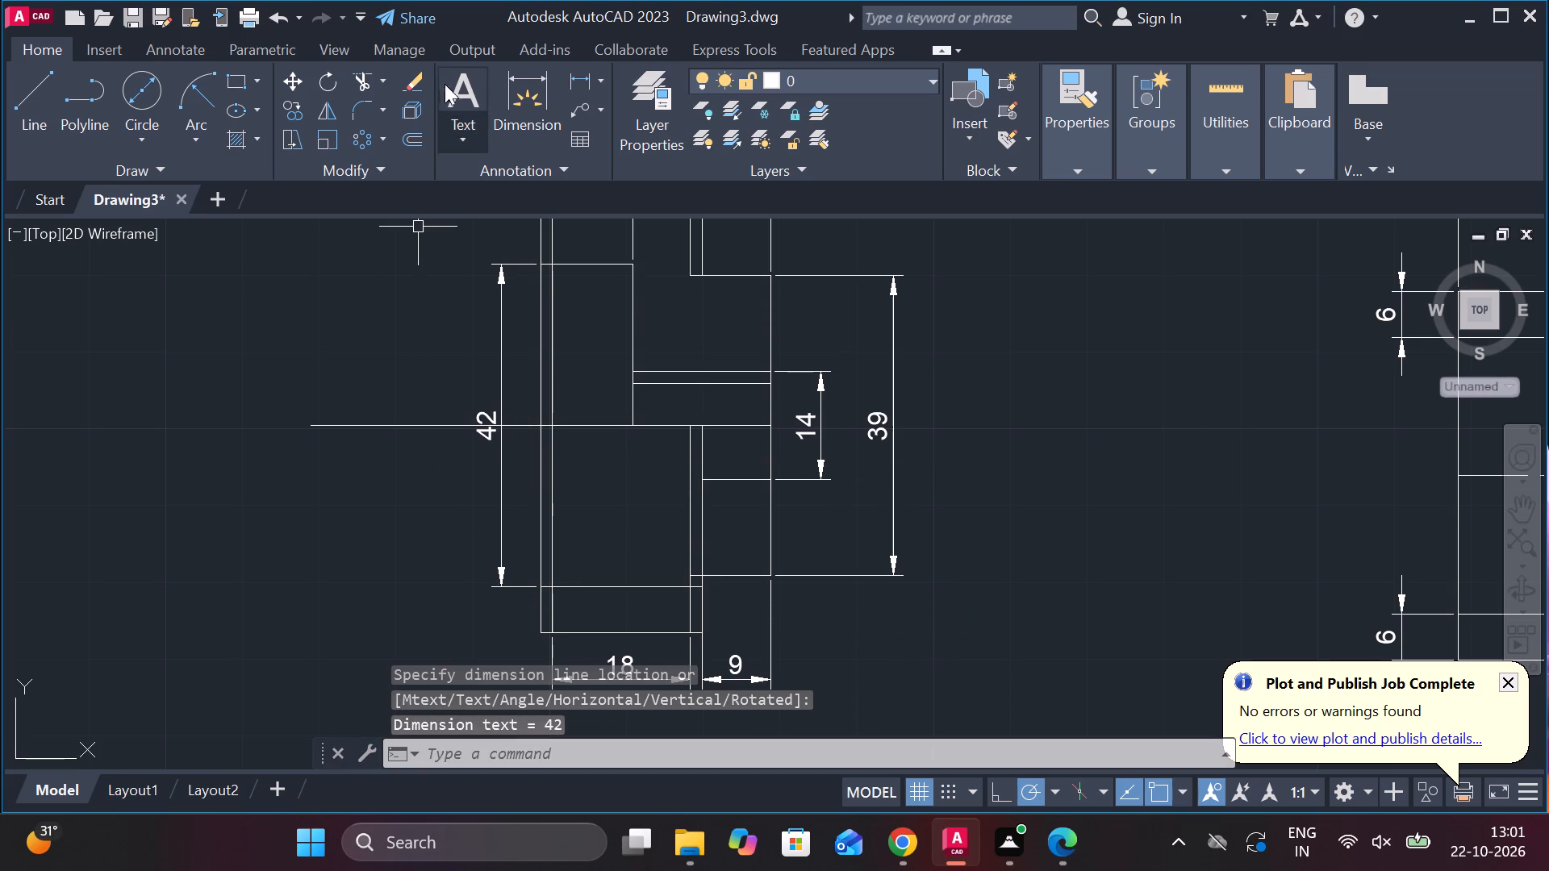
# Add a vertical linear dimension for the component's overall height, from top-left to bottom-left corner, placed outside the 42 dimension.
pyautogui.click(581, 88)
pyautogui.scroll(-3, 541, 278)
pyautogui.scroll(3, 549, 221)
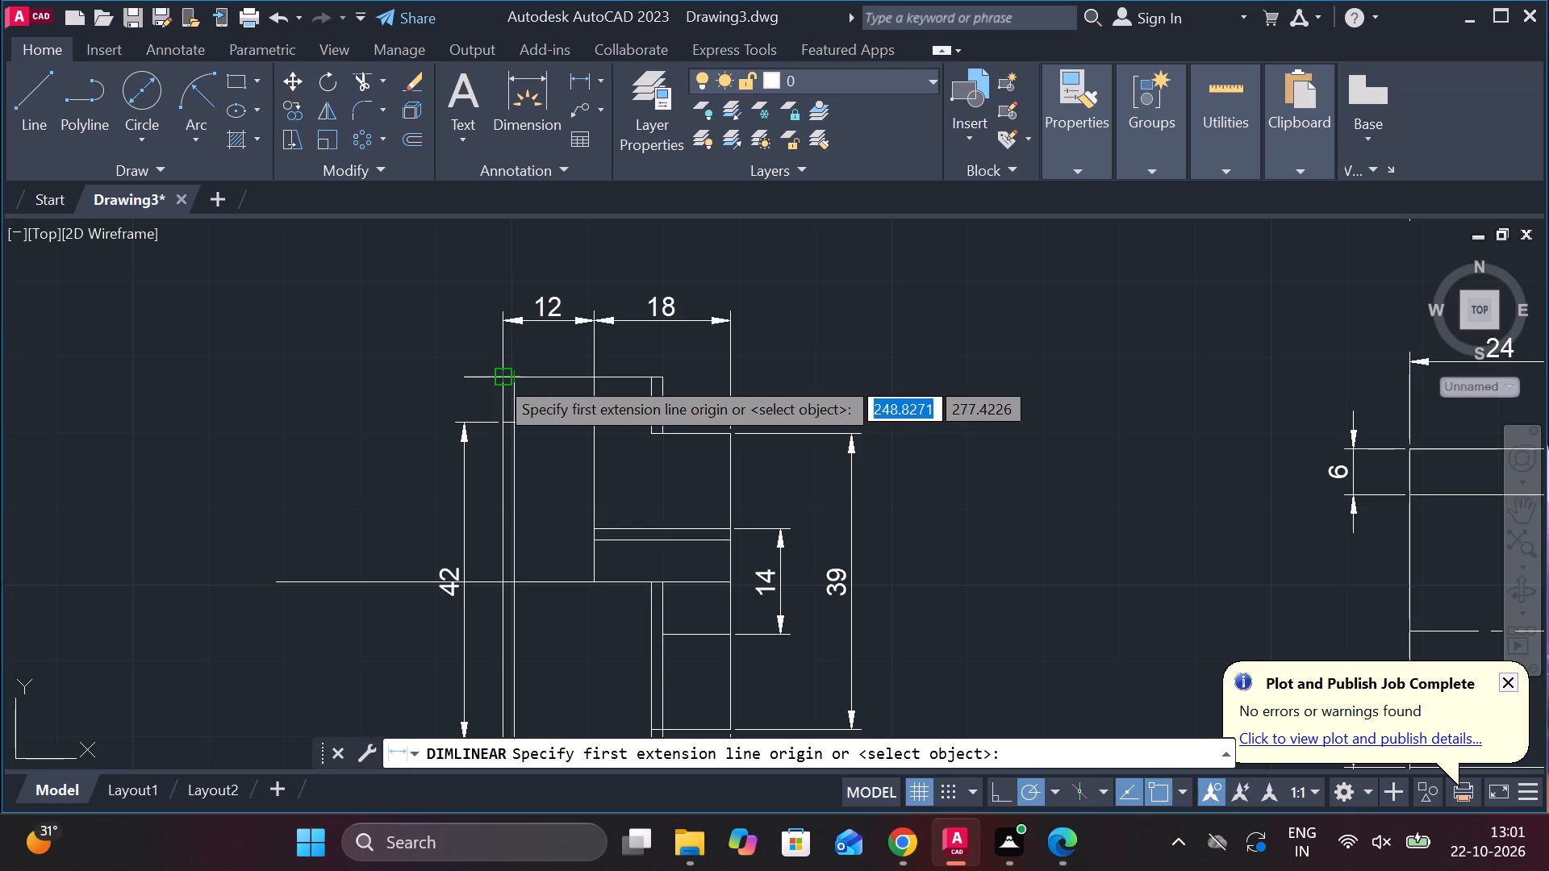
pyautogui.click(496, 377)
pyautogui.scroll(3, 508, 394)
pyautogui.scroll(-4, 508, 394)
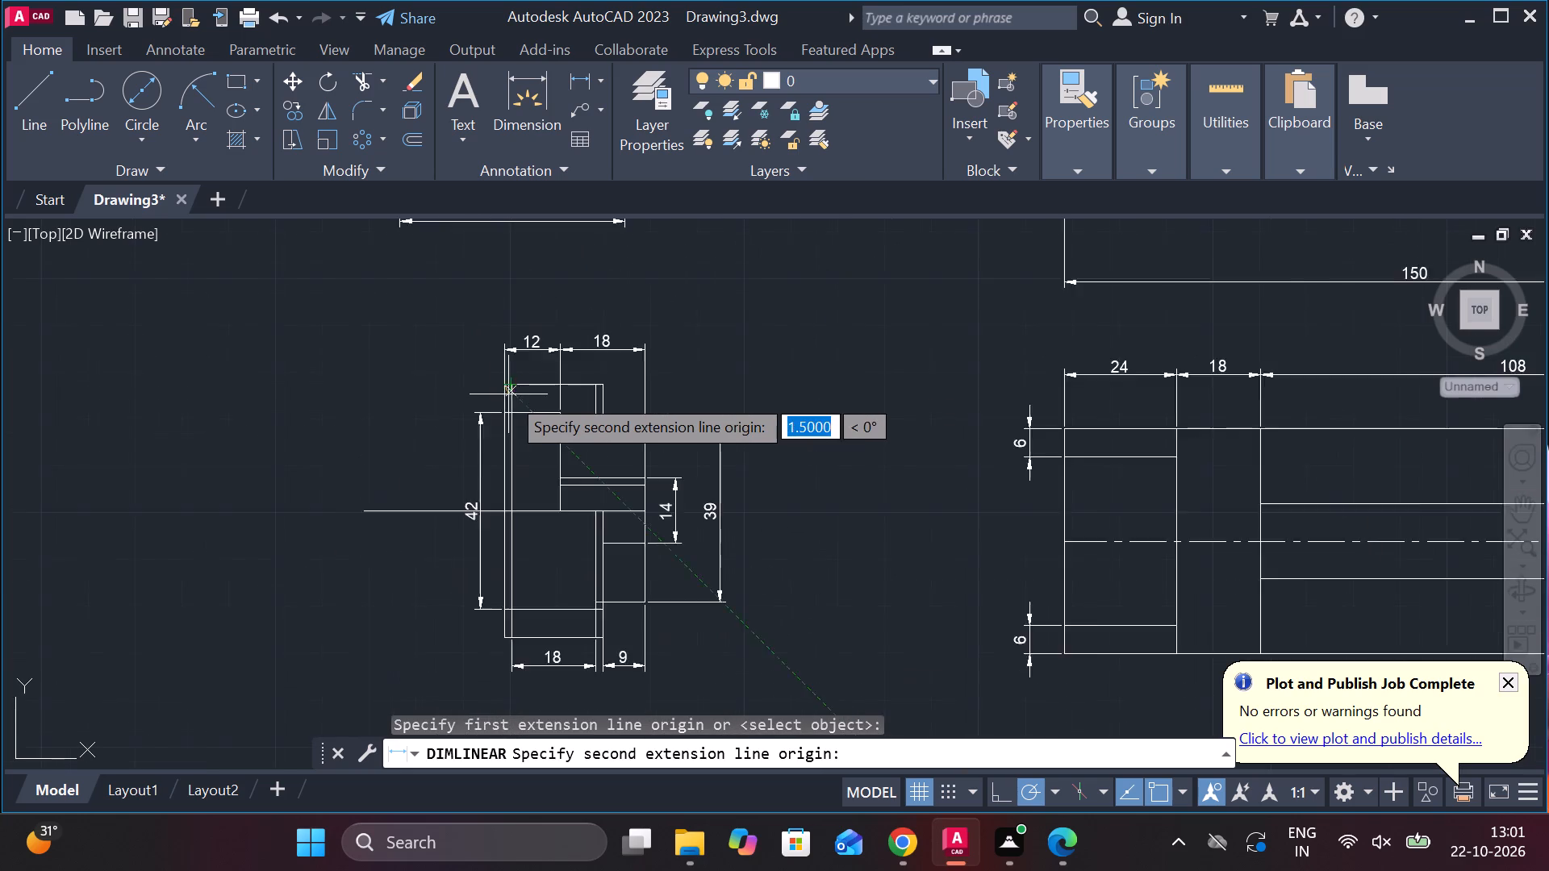
pyautogui.scroll(-1, 508, 394)
pyautogui.scroll(4, 501, 549)
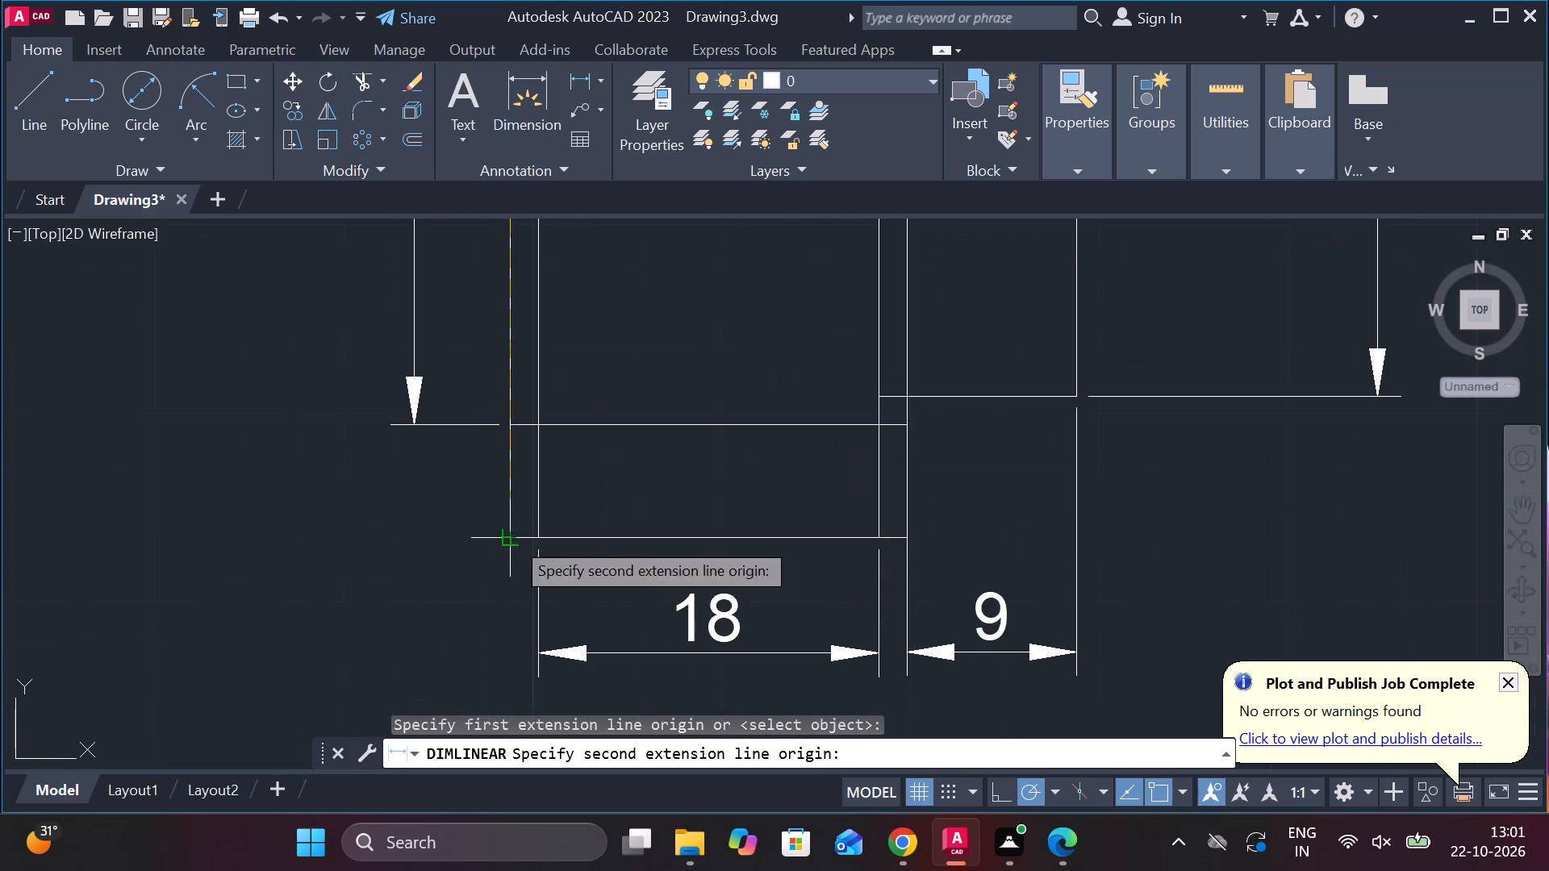
pyautogui.click(515, 538)
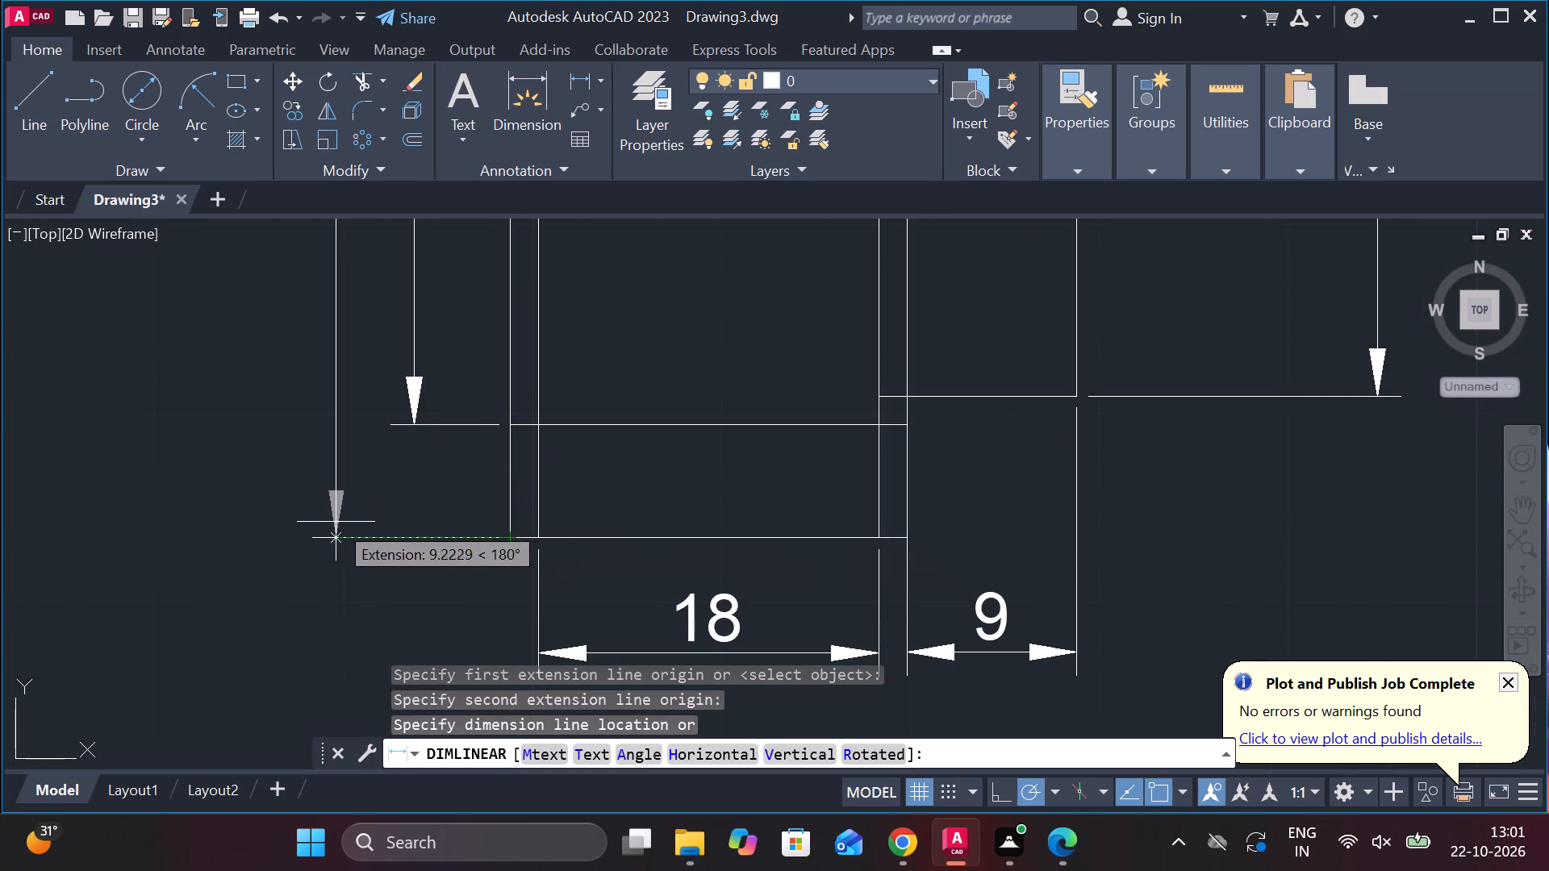
pyautogui.scroll(-3, 336, 471)
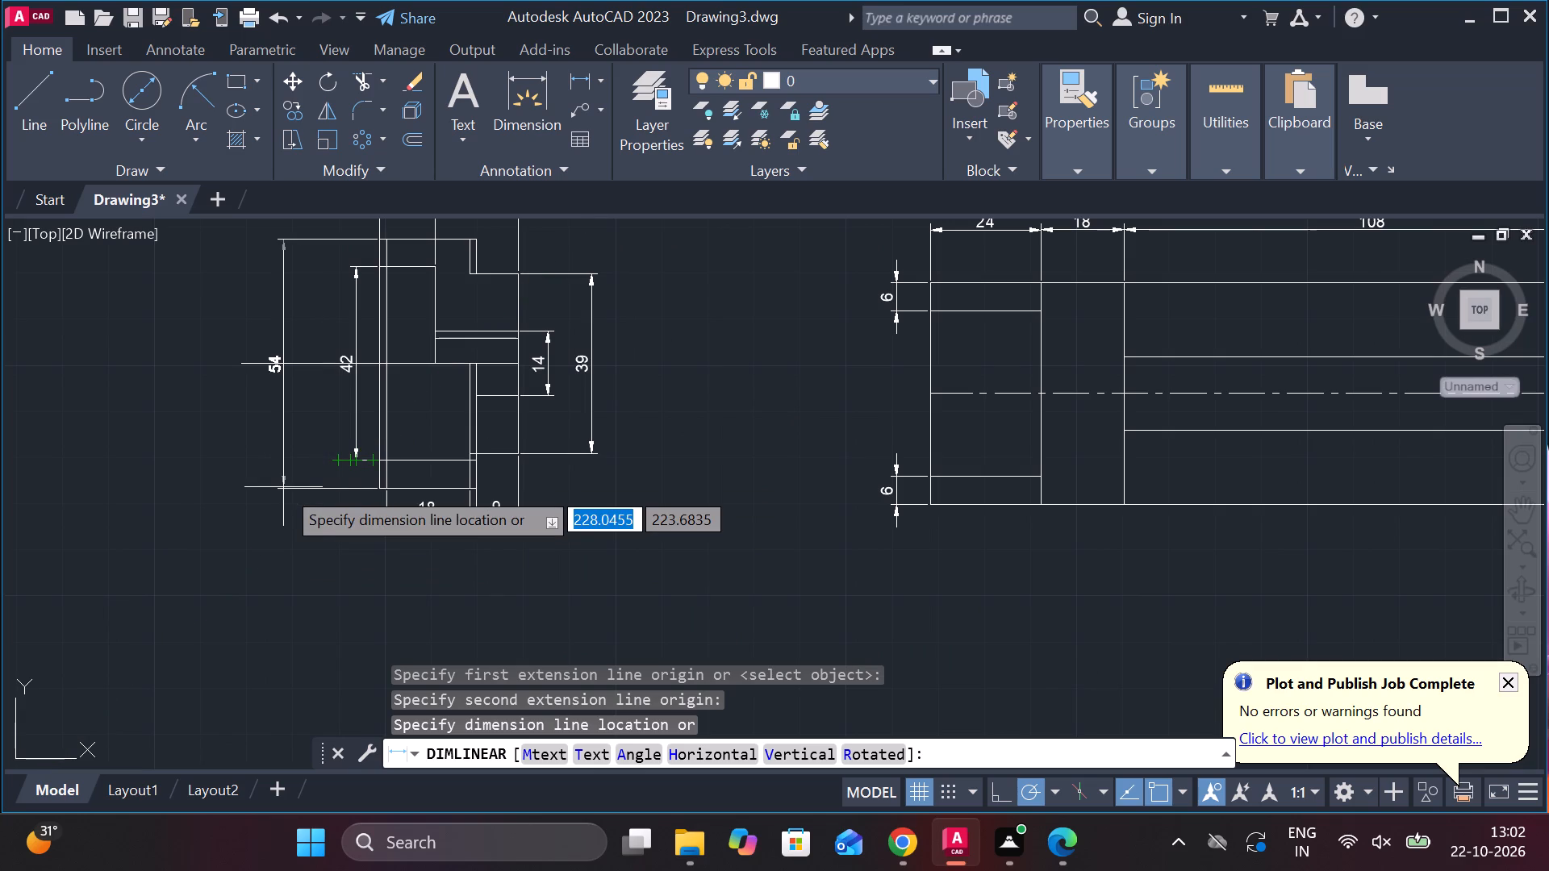
pyautogui.click(307, 489)
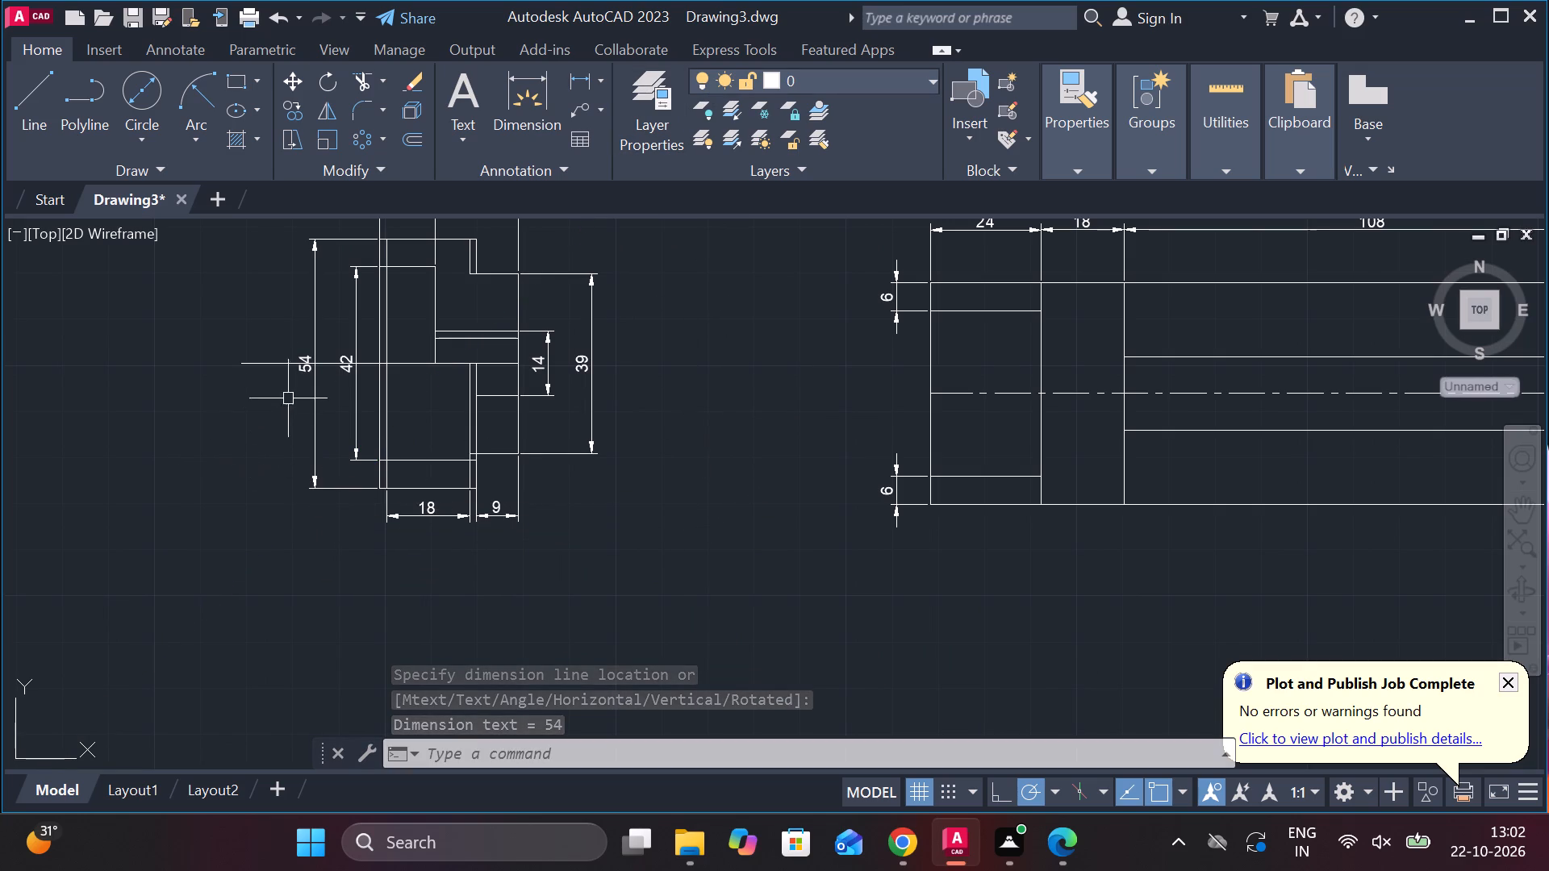
# Add a diameter symbol before the 54, 42 and 39 vertical dimension values of the stepped component.
pyautogui.doubleClick(299, 364)
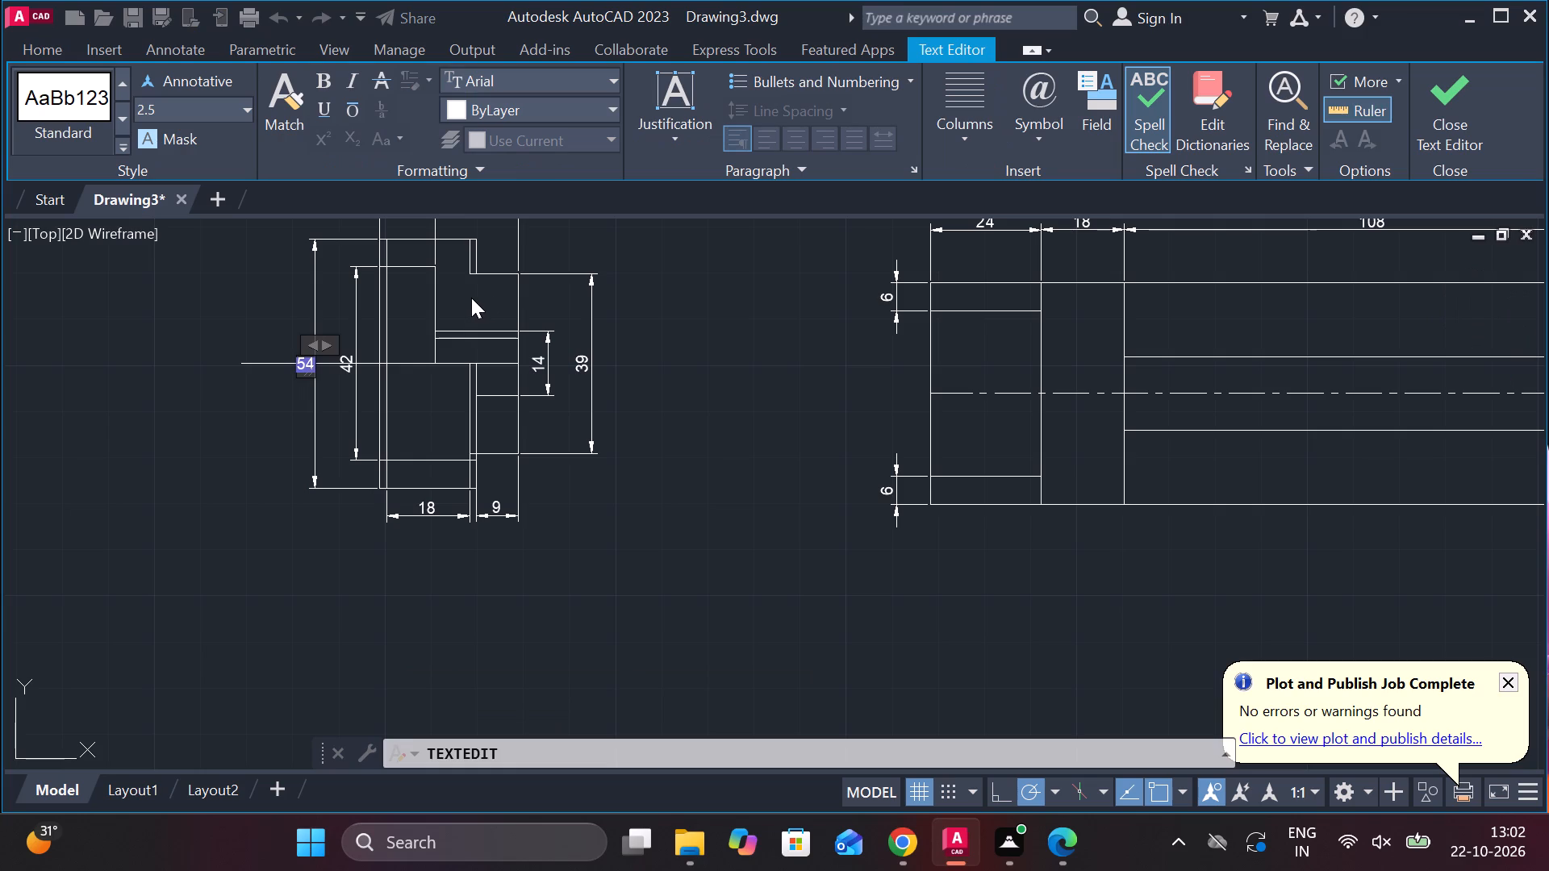
pyautogui.click(1049, 132)
pyautogui.click(1092, 237)
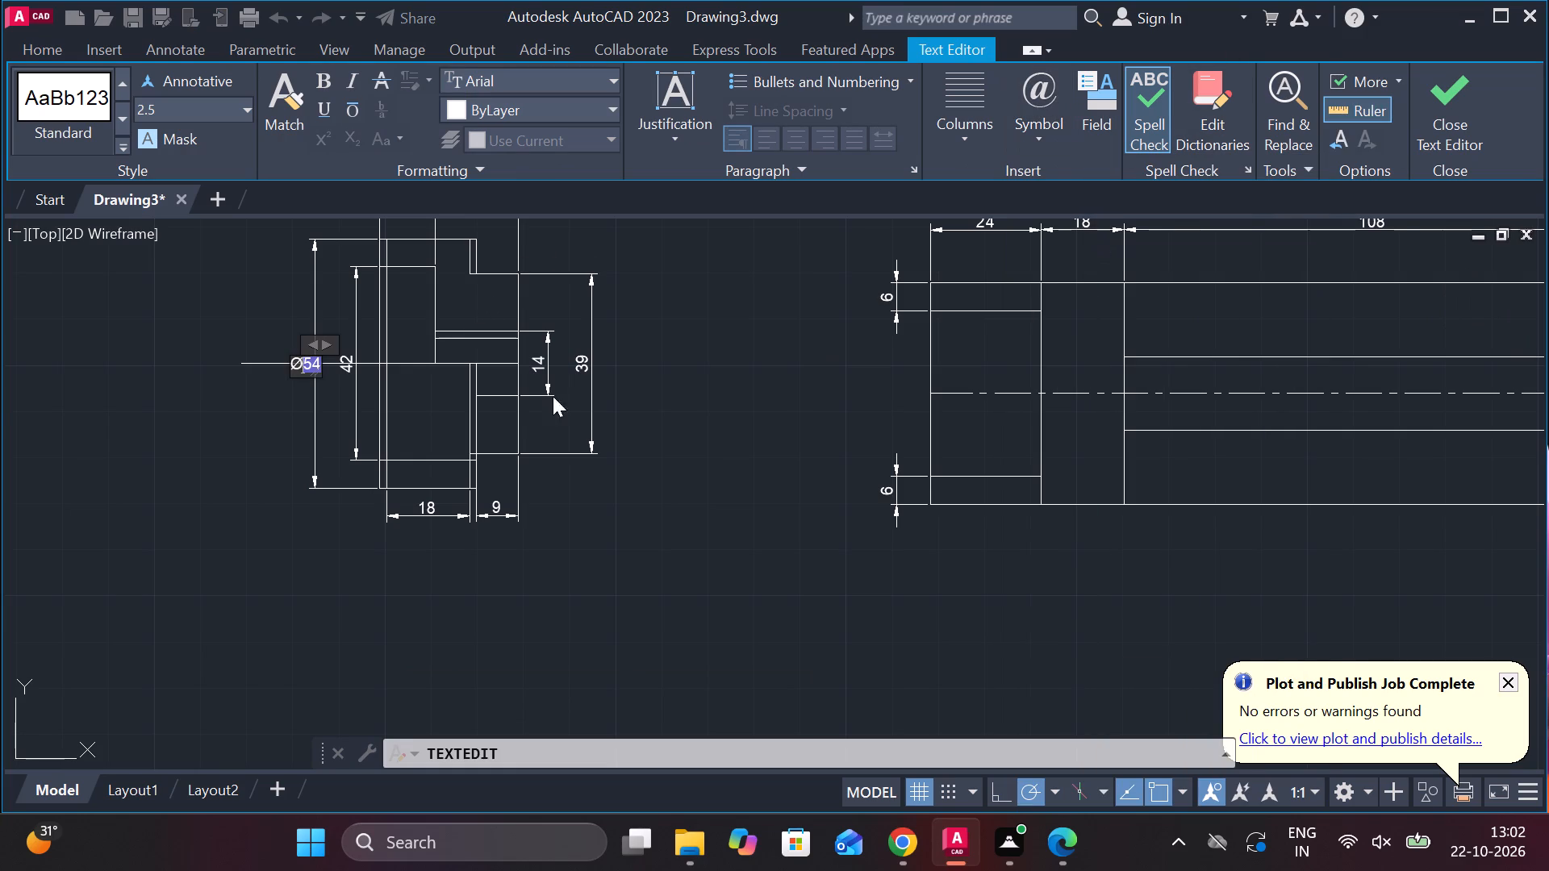
pyautogui.doubleClick(341, 359)
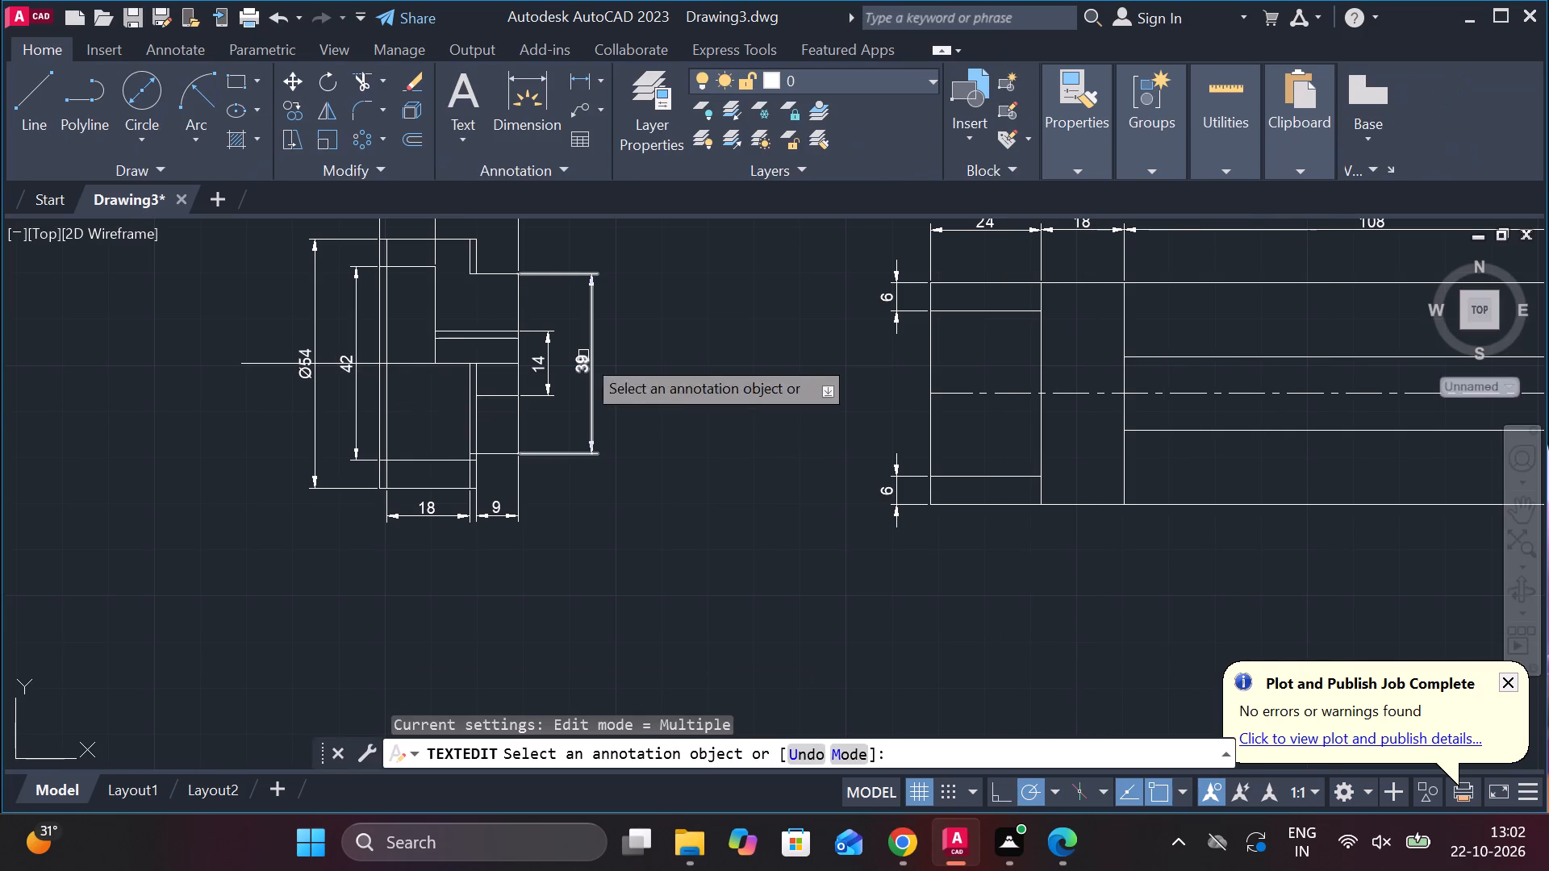
pyautogui.doubleClick(344, 369)
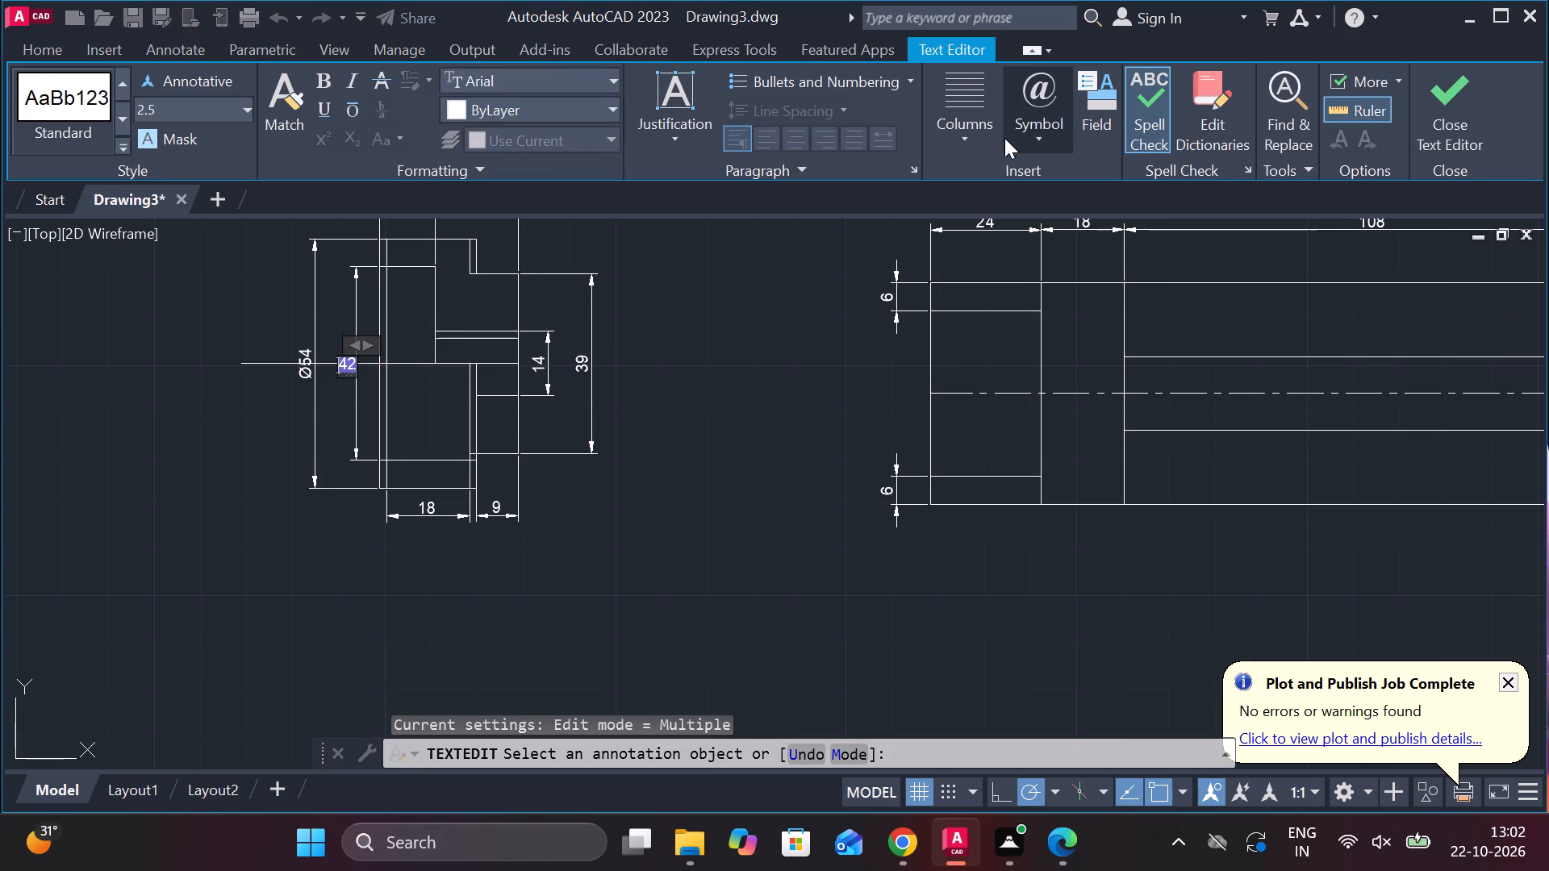
pyautogui.click(1040, 130)
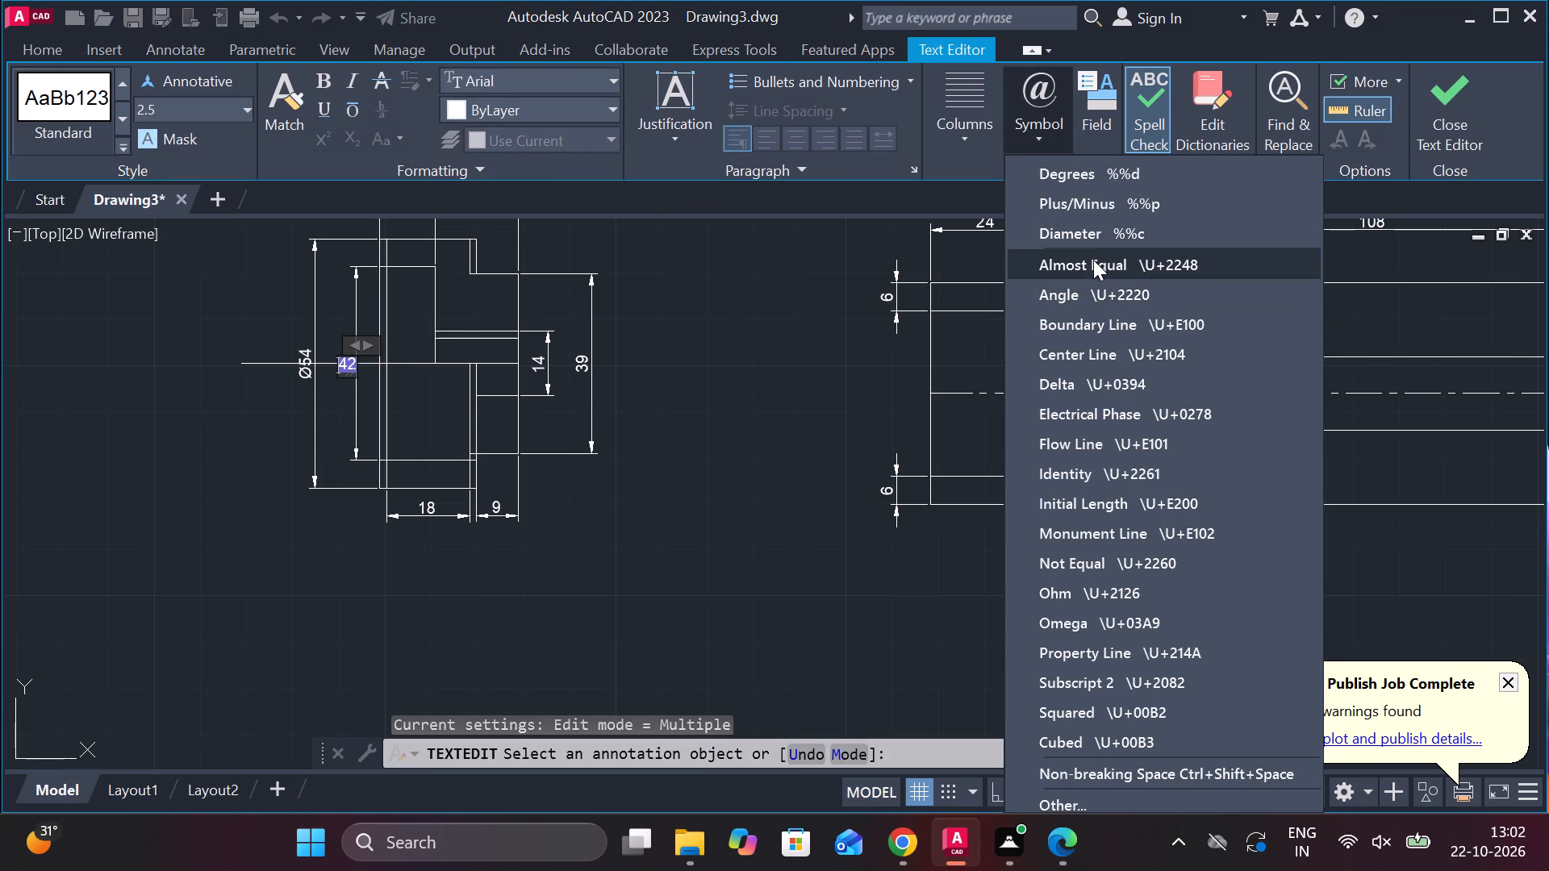
pyautogui.click(1096, 236)
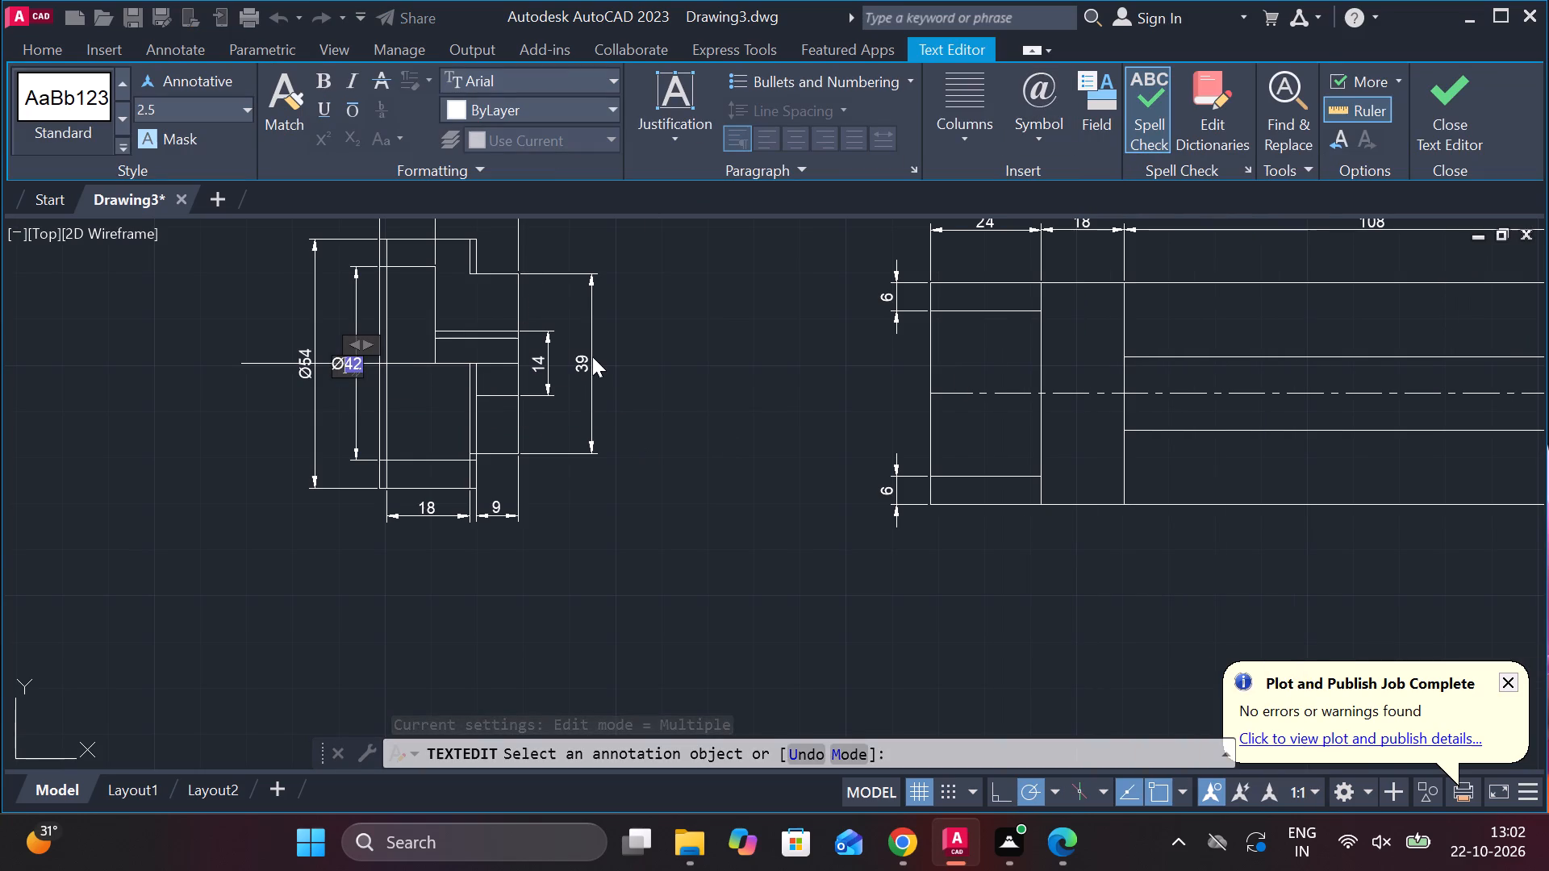
pyautogui.doubleClick(578, 369)
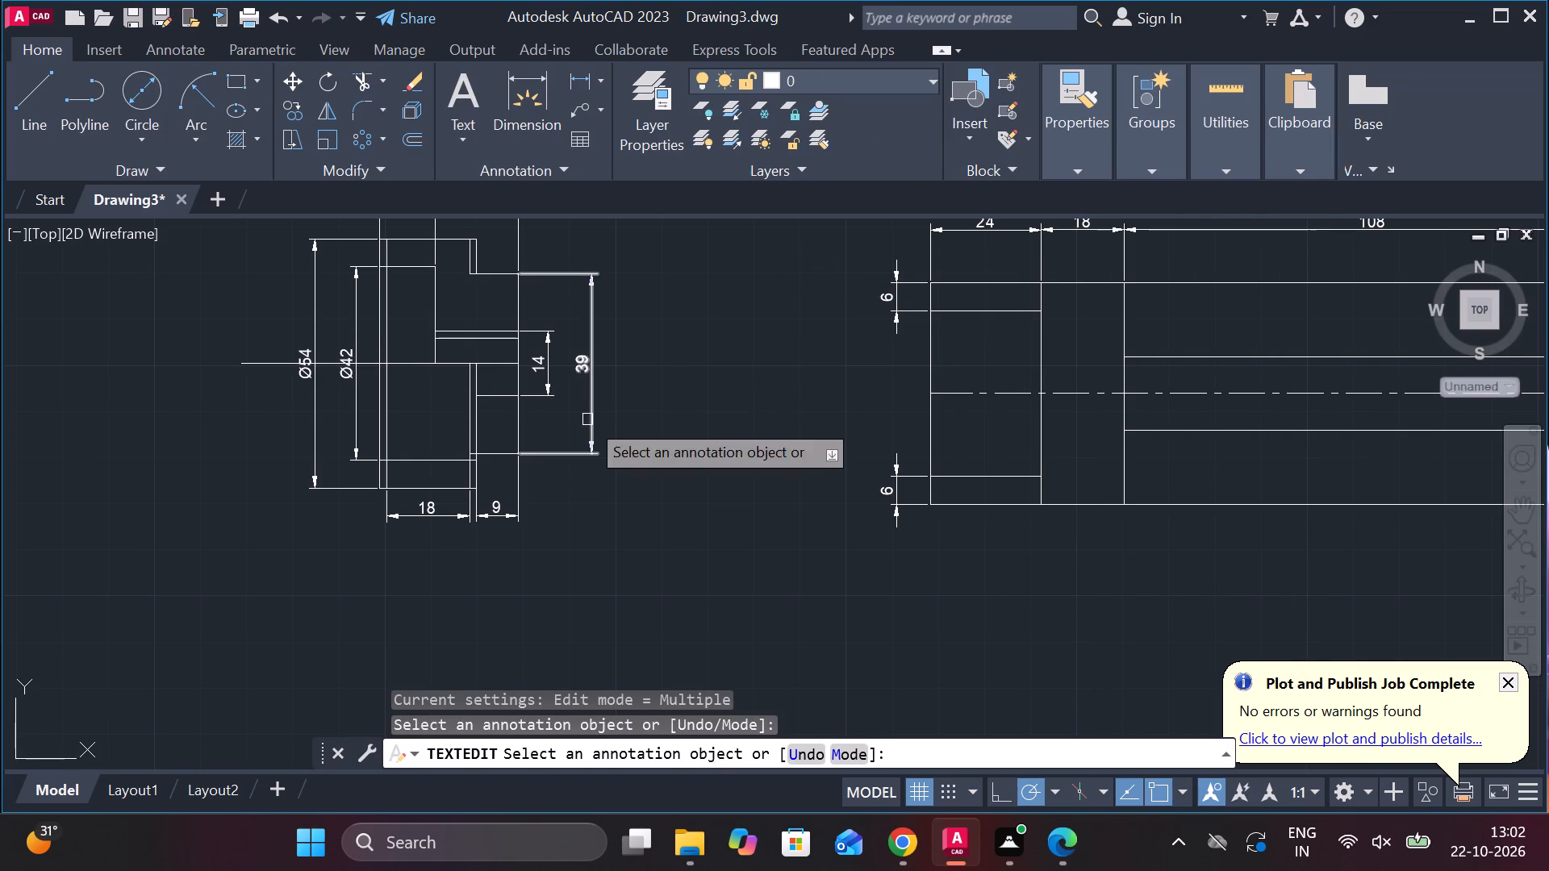
pyautogui.doubleClick(578, 370)
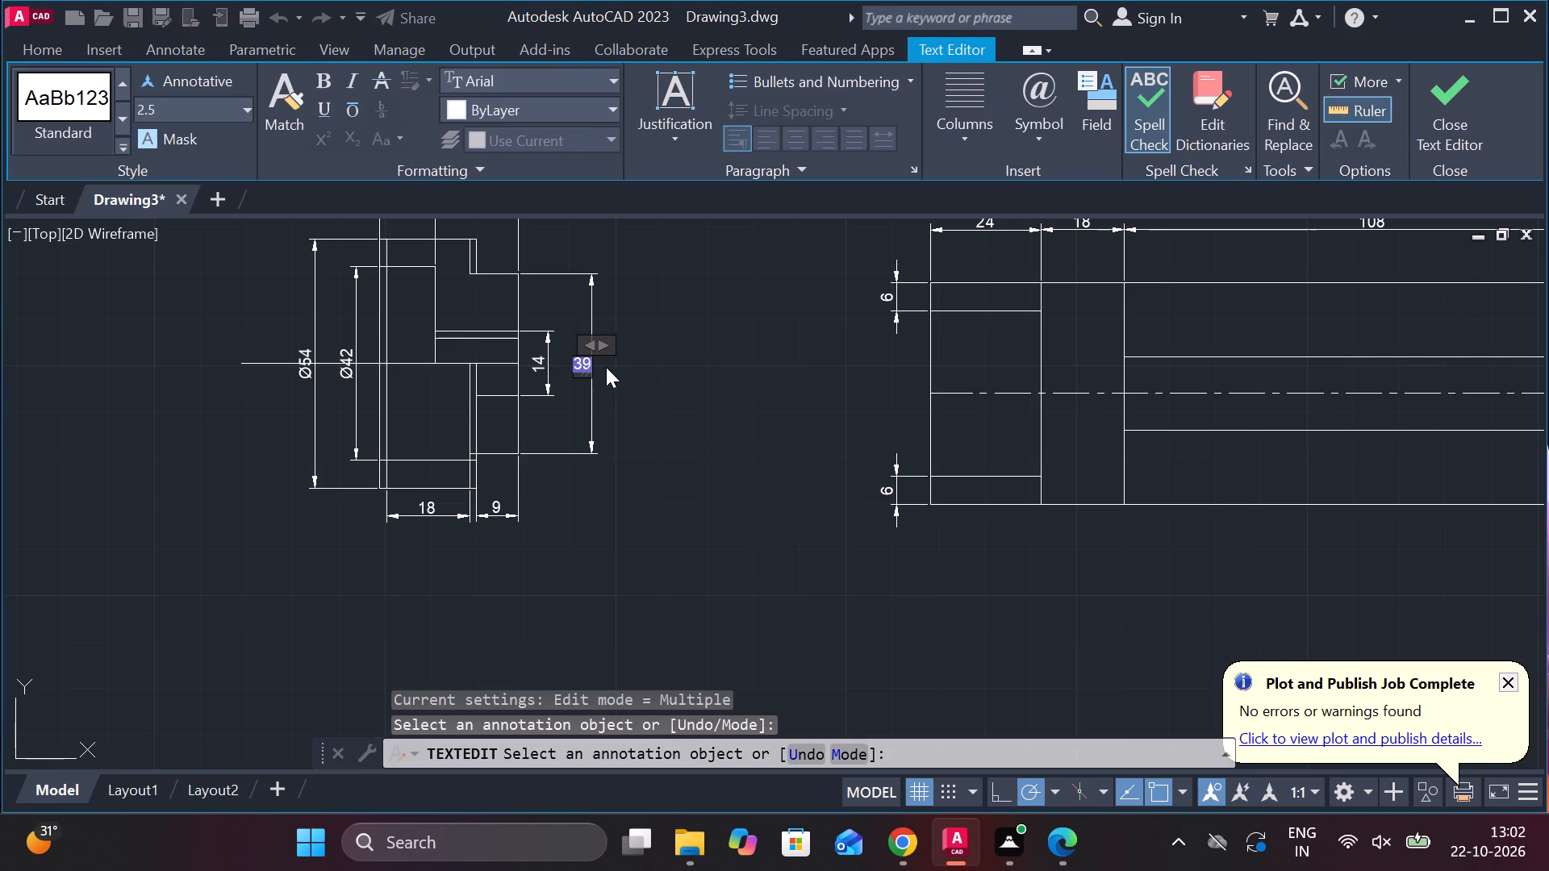
pyautogui.click(1038, 131)
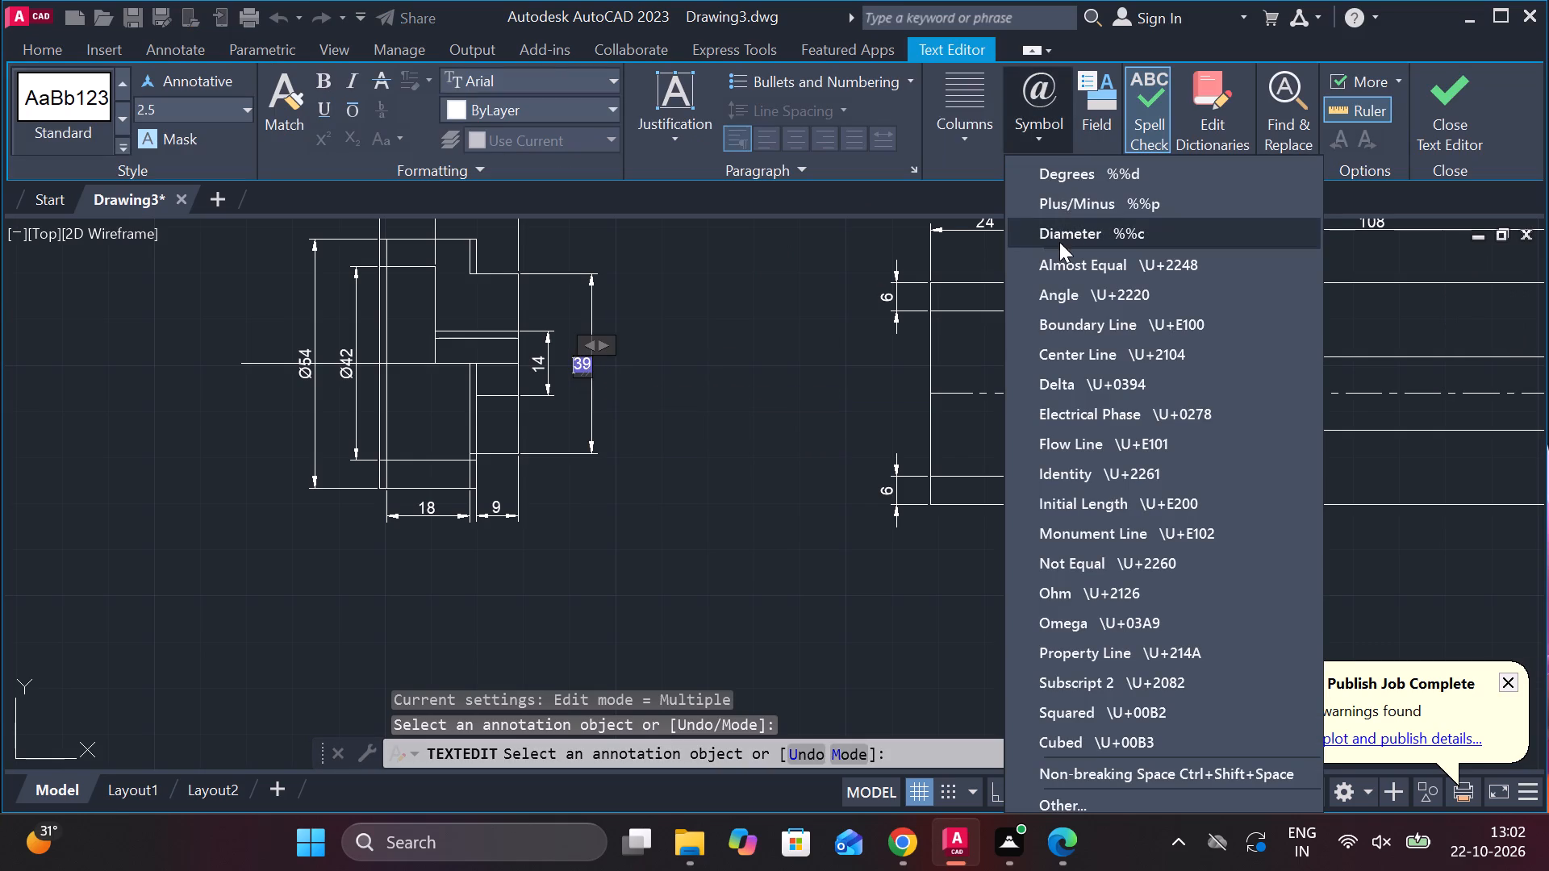
pyautogui.click(1059, 242)
# Add the thread prefix M before the 14 vertical dimension value to read M14.
pyautogui.doubleClick(537, 363)
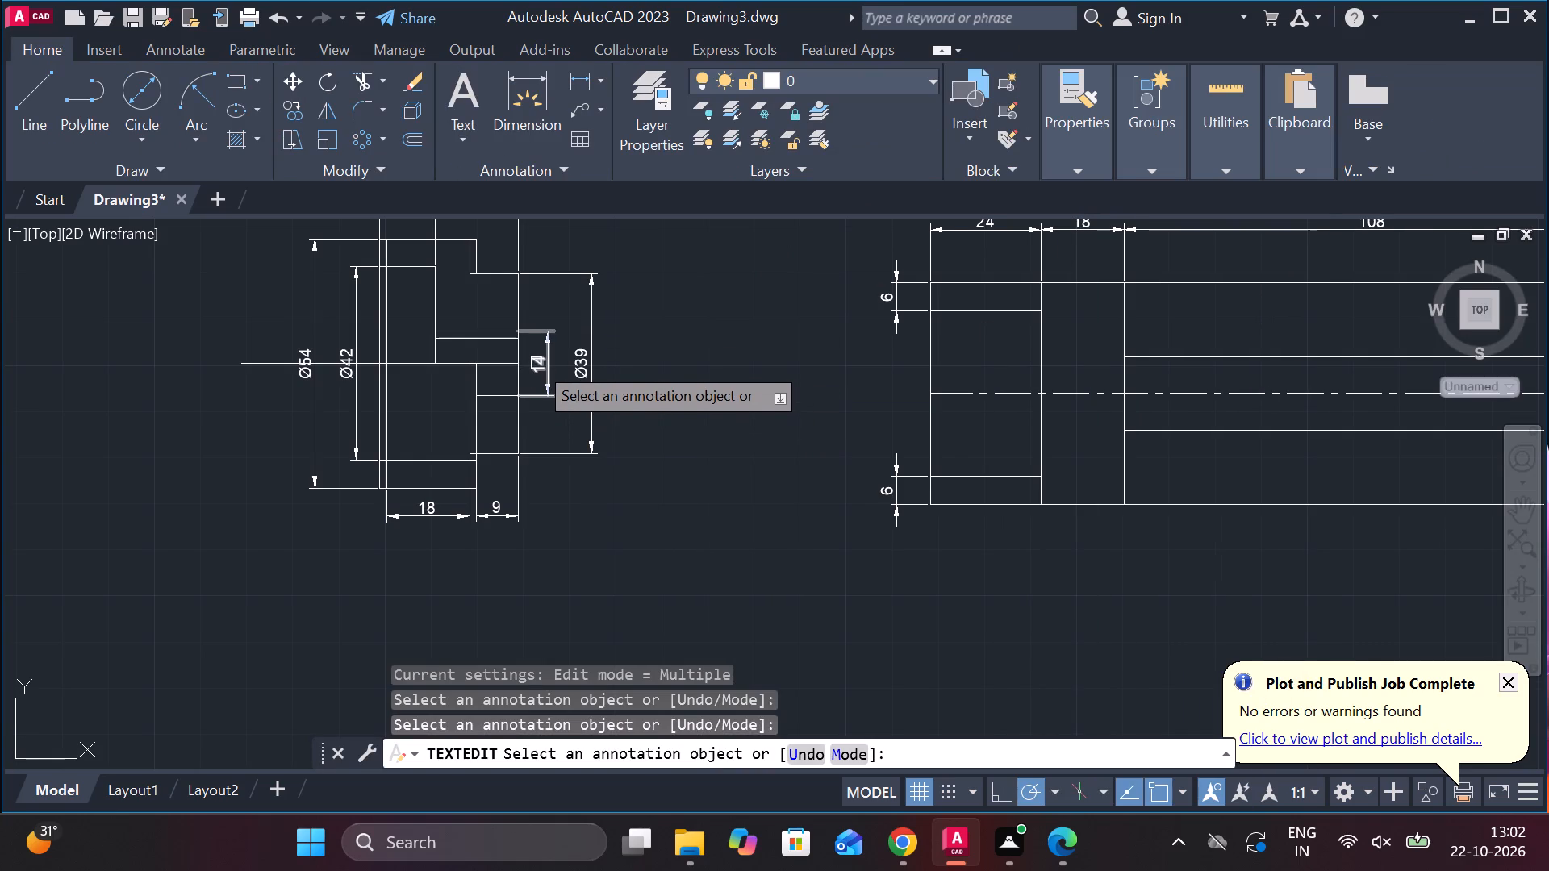
pyautogui.doubleClick(536, 363)
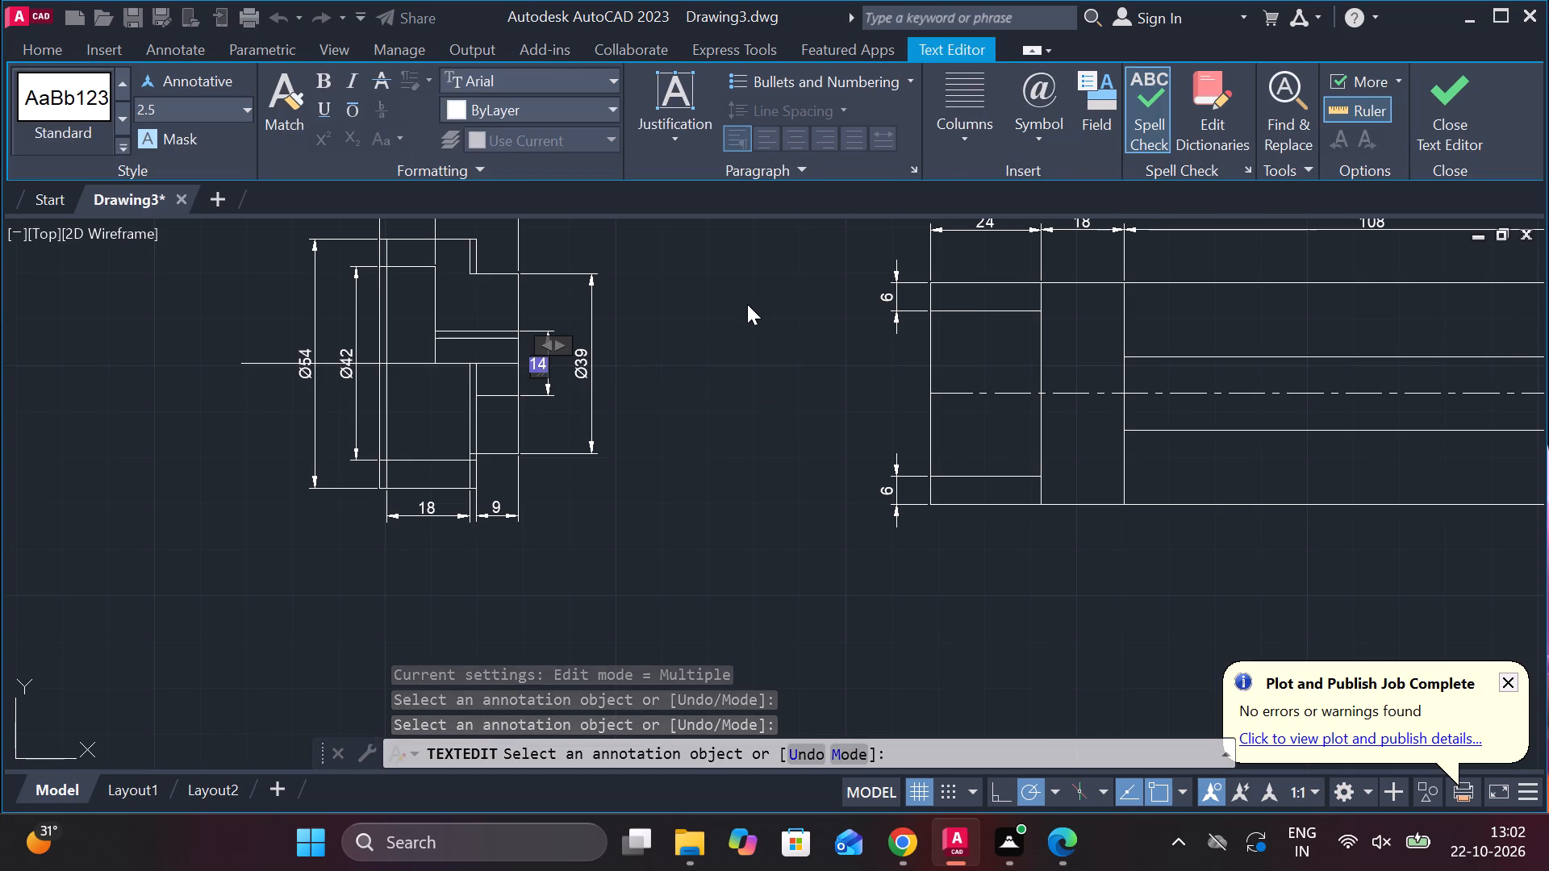
pyautogui.press('m')
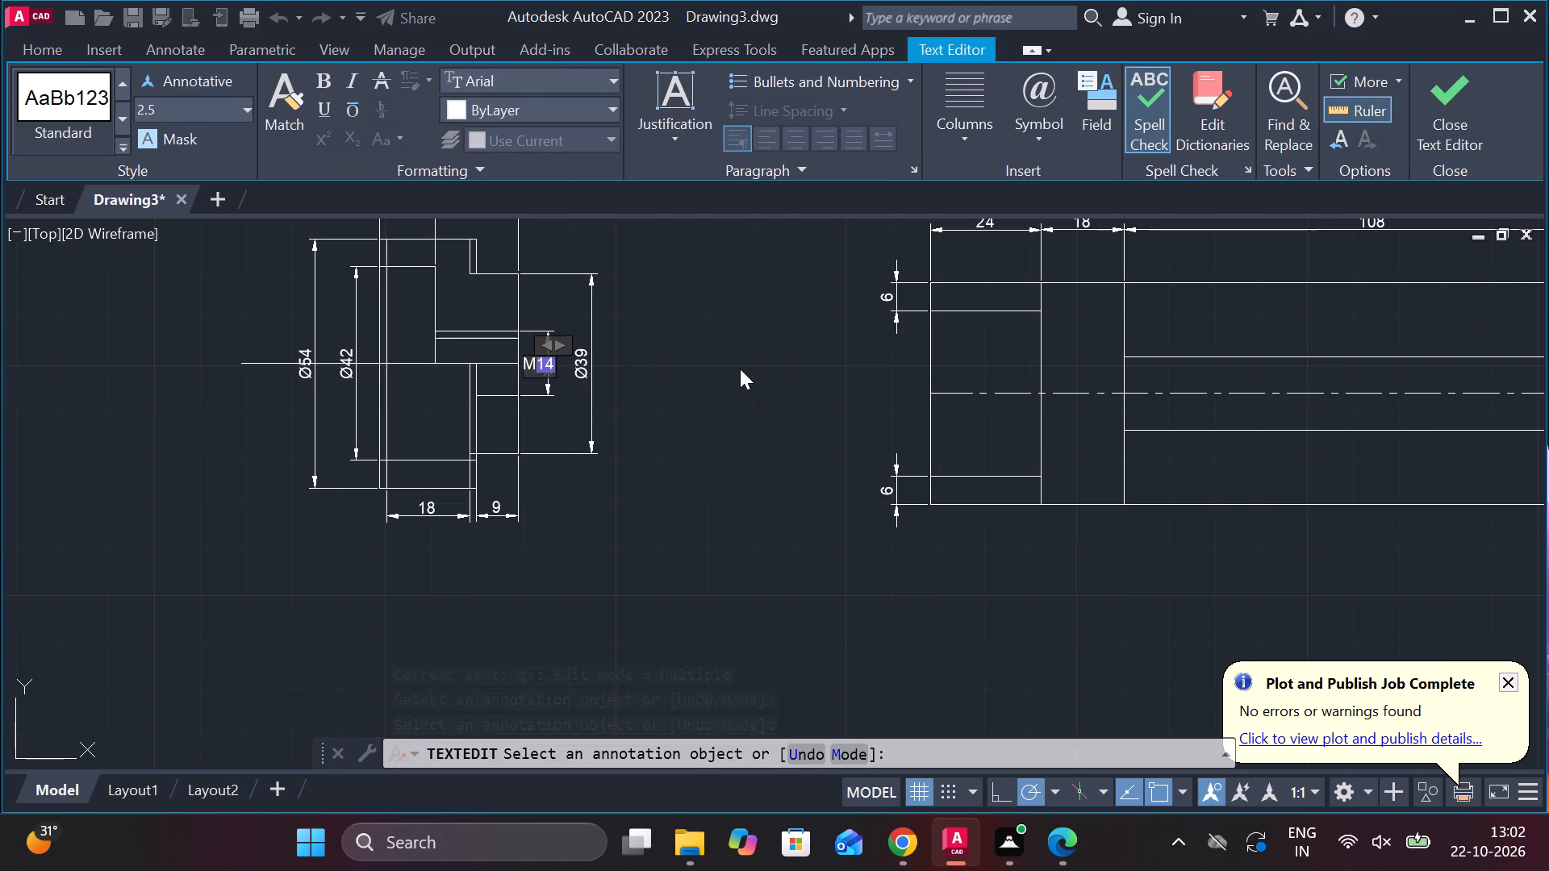
pyautogui.click(740, 369)
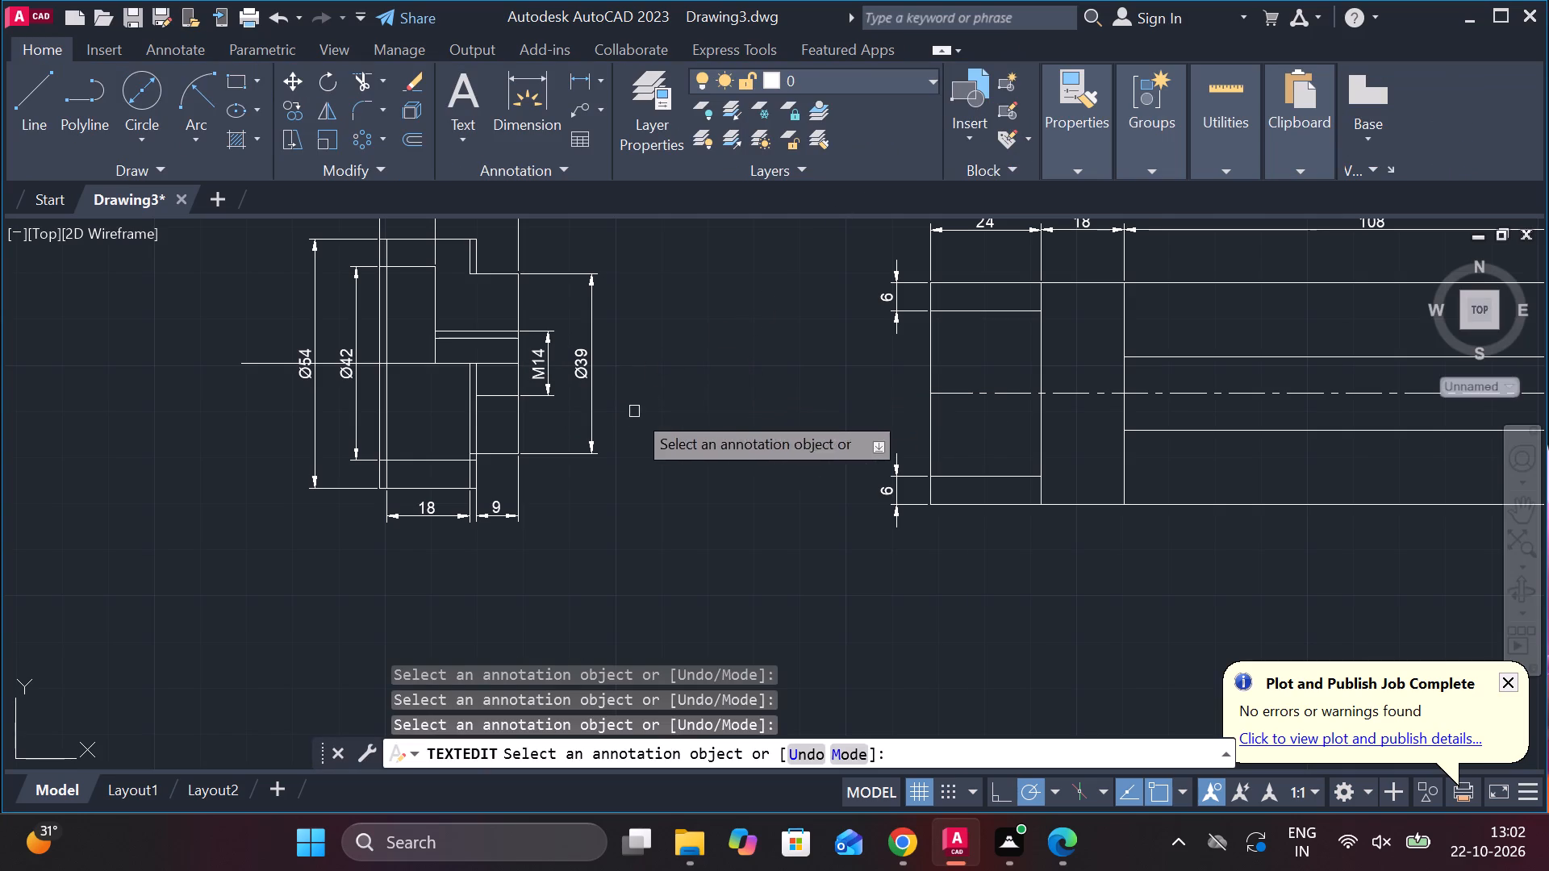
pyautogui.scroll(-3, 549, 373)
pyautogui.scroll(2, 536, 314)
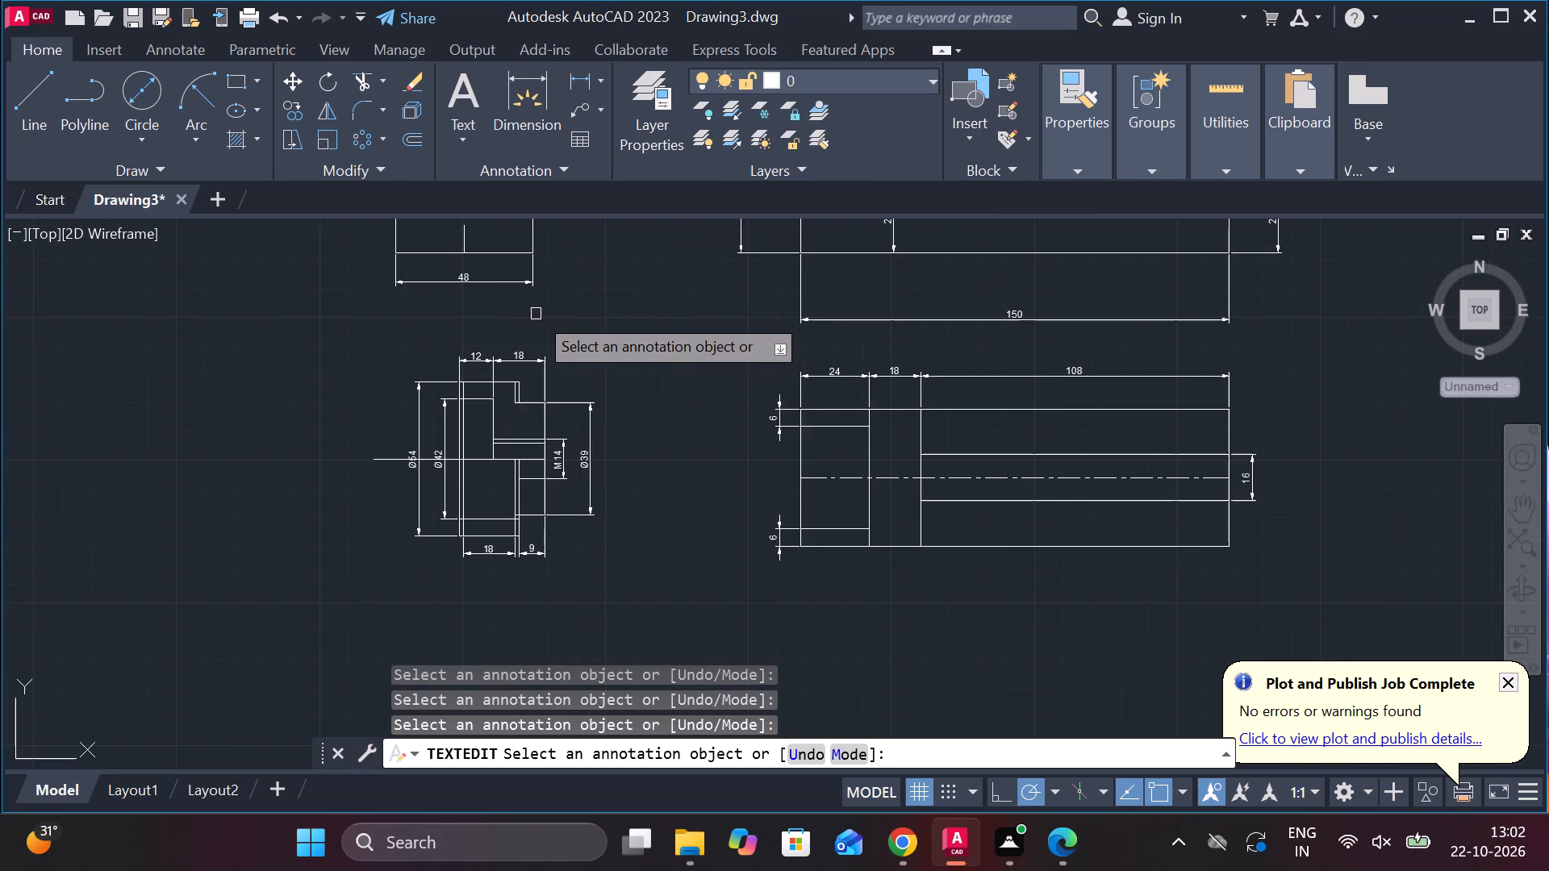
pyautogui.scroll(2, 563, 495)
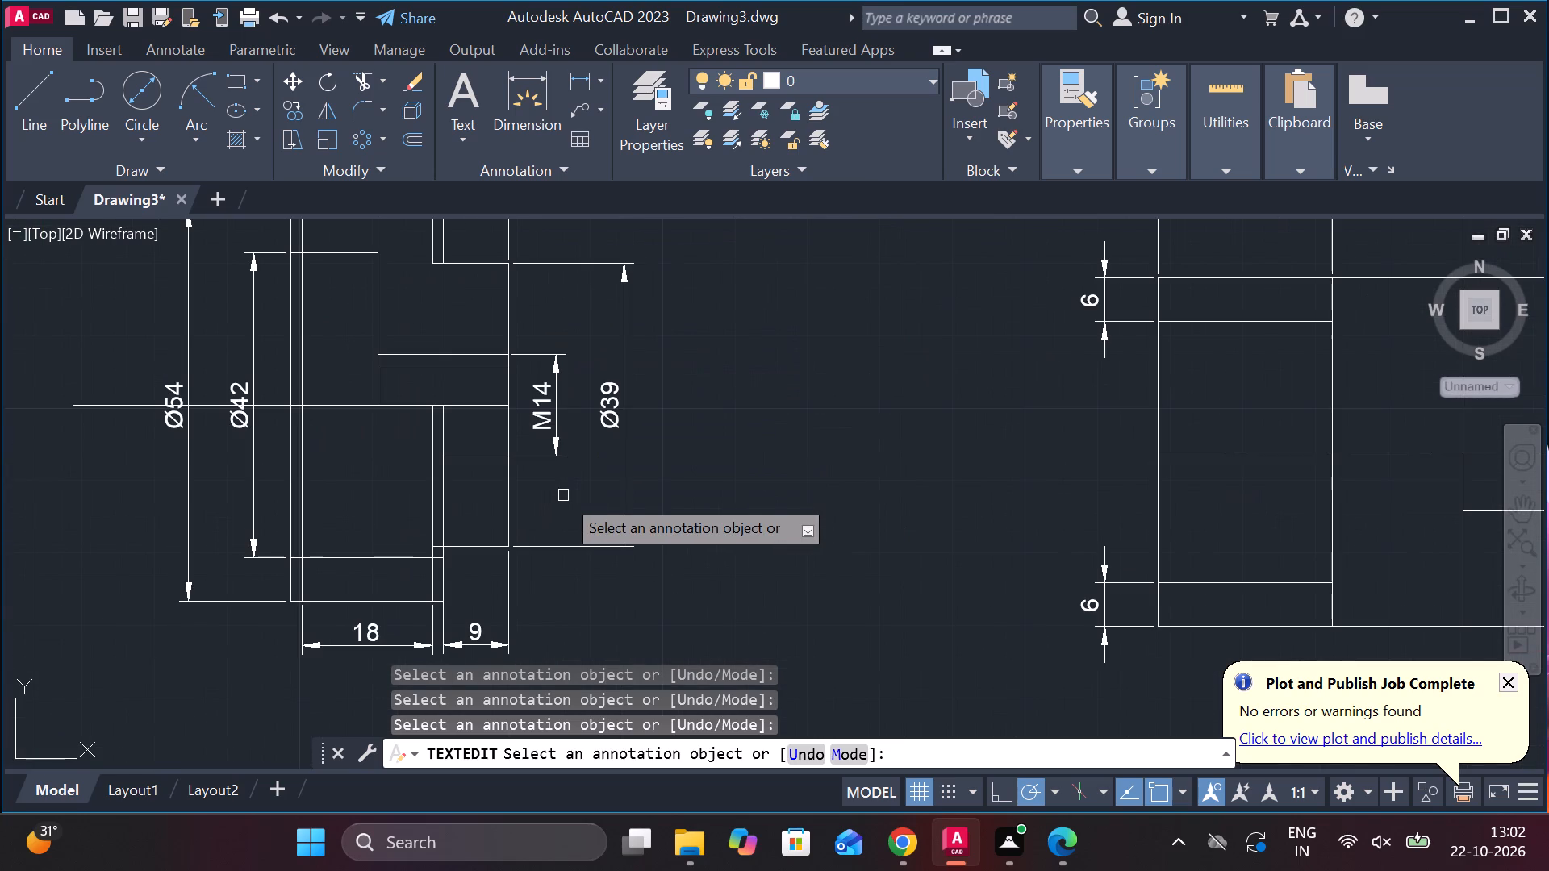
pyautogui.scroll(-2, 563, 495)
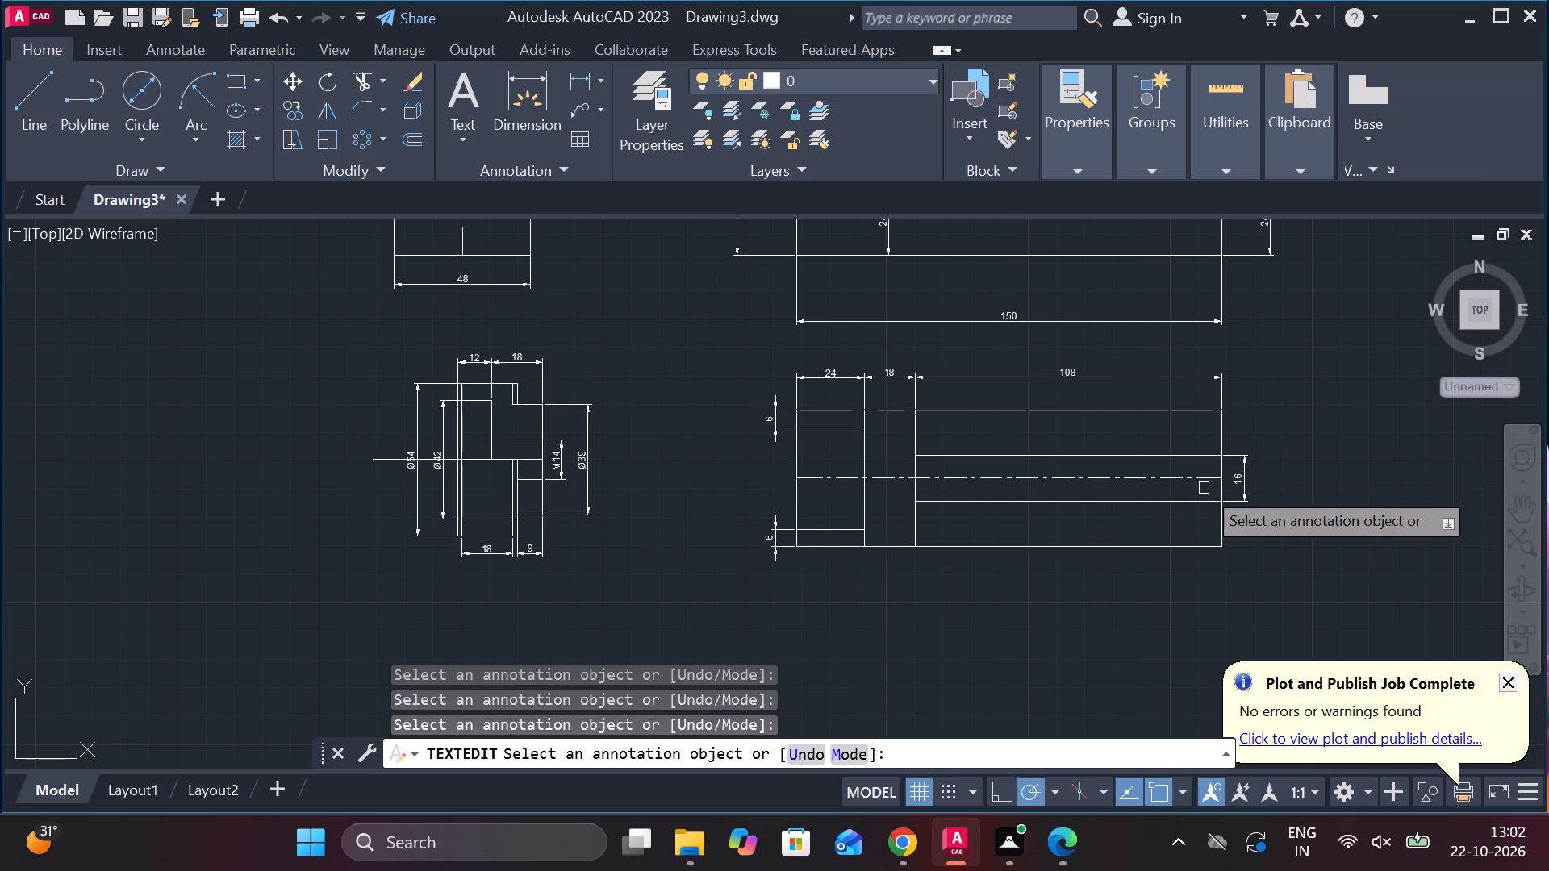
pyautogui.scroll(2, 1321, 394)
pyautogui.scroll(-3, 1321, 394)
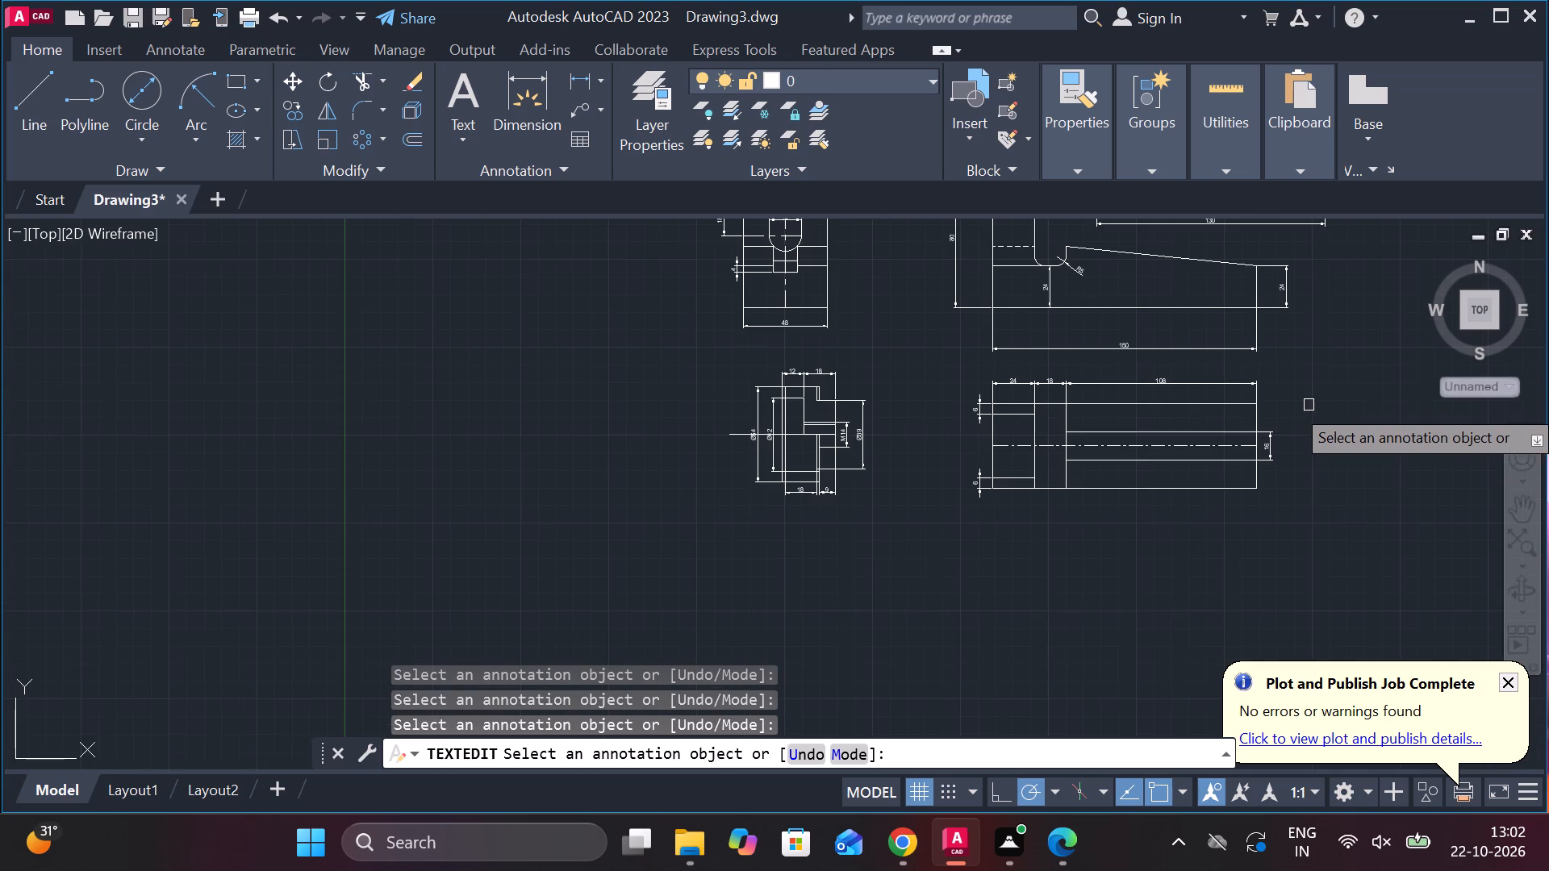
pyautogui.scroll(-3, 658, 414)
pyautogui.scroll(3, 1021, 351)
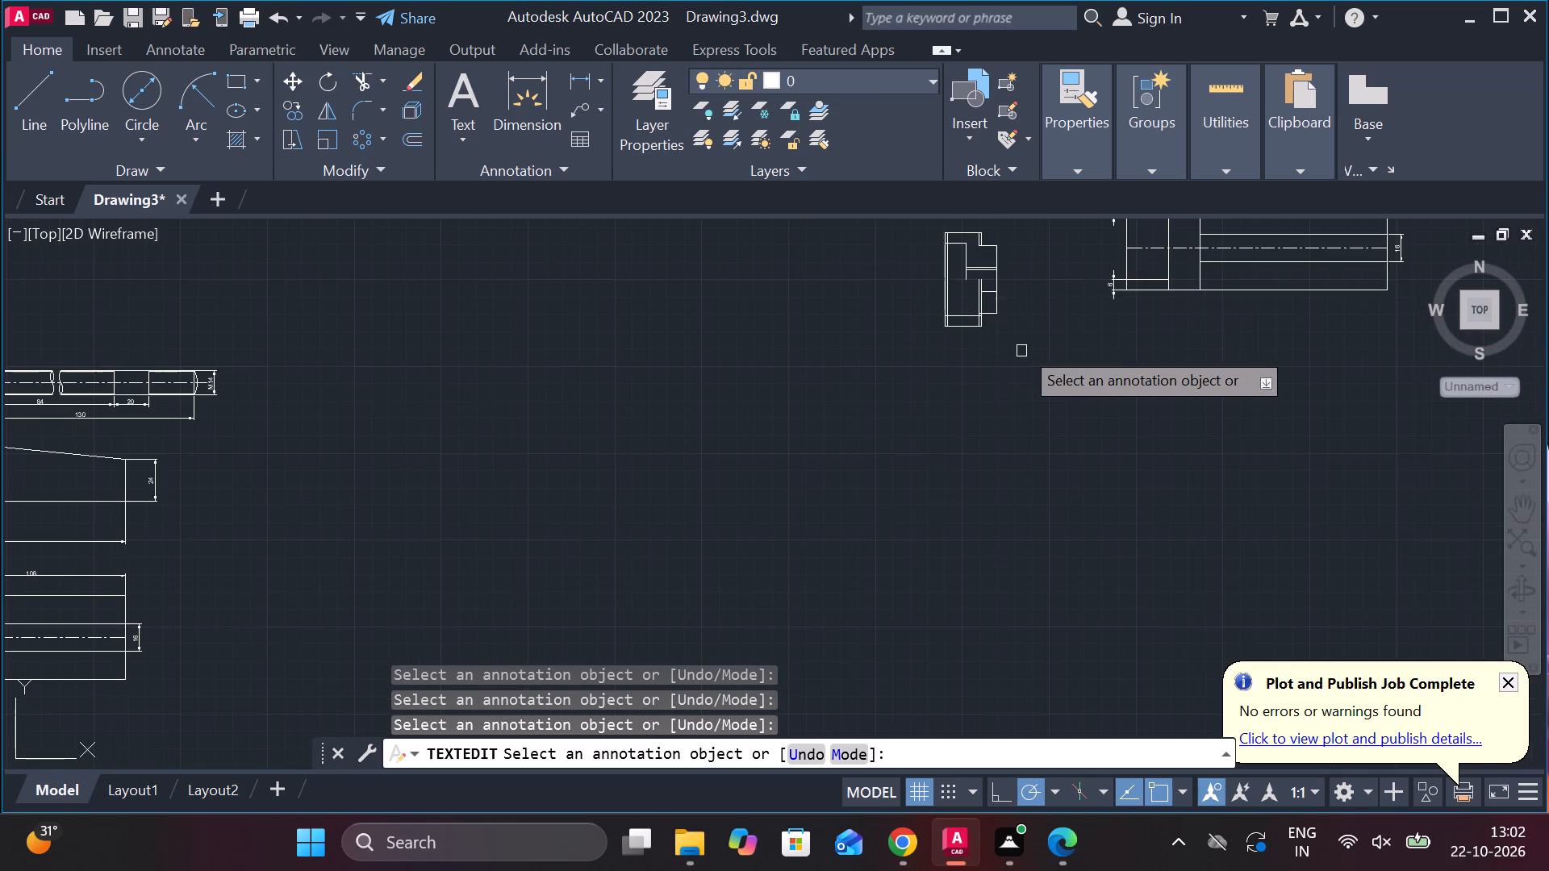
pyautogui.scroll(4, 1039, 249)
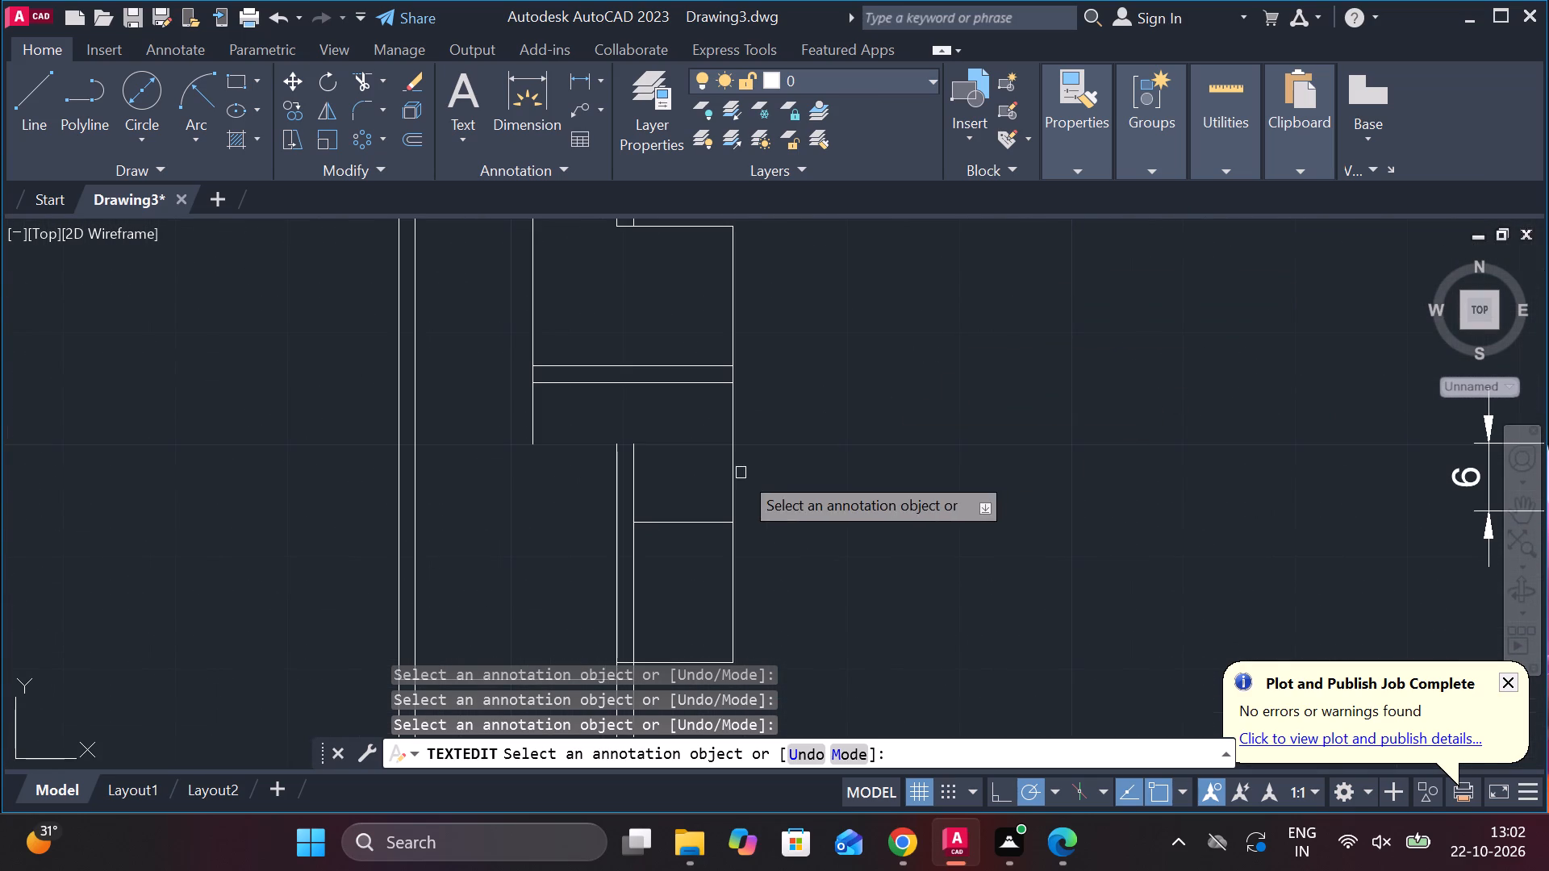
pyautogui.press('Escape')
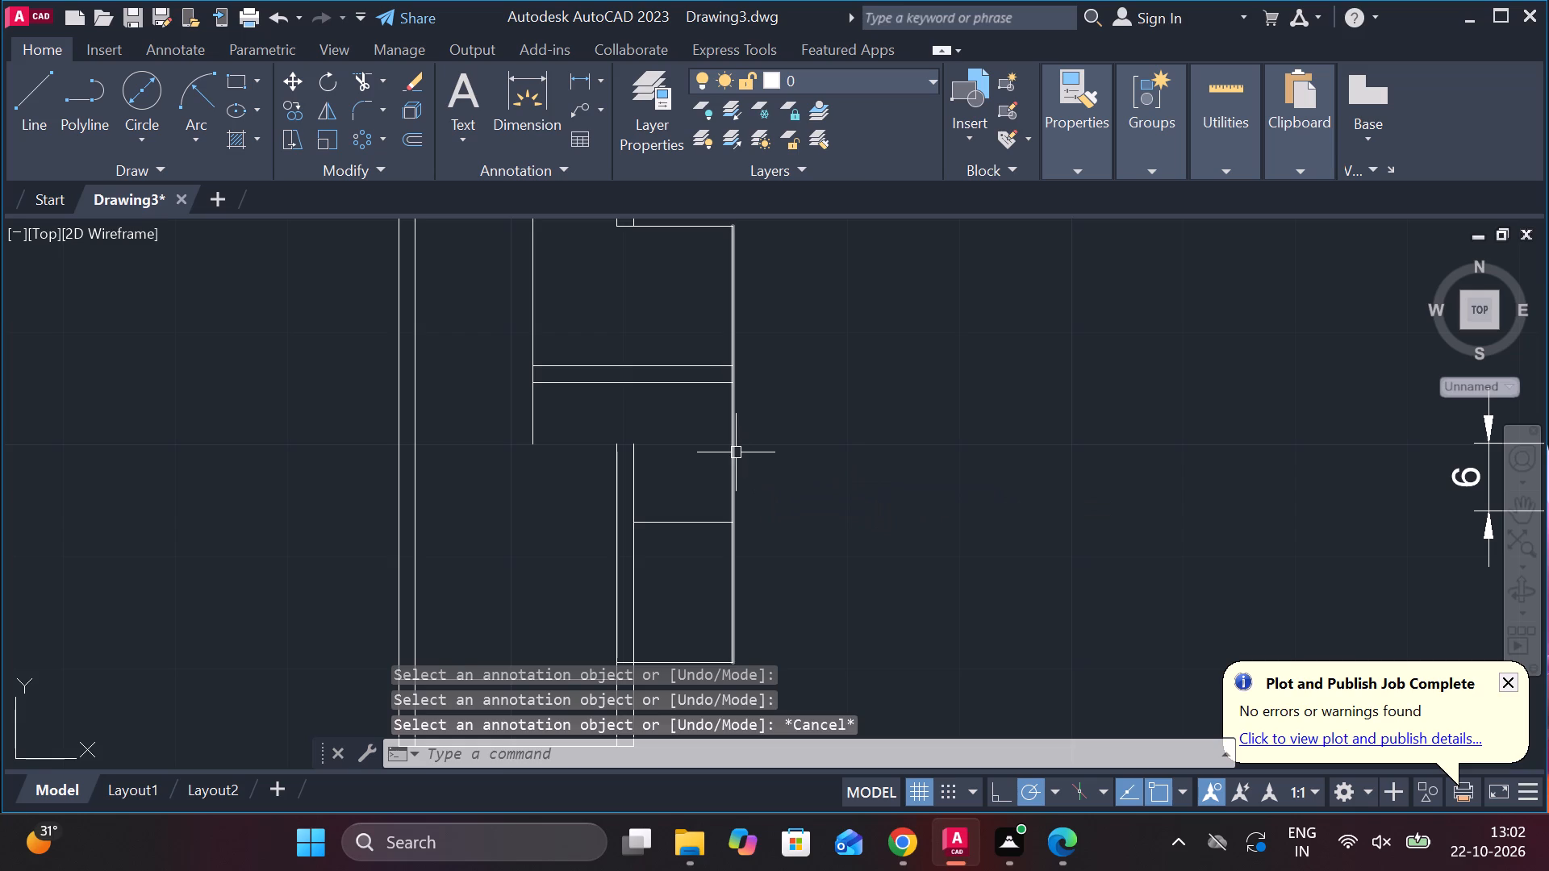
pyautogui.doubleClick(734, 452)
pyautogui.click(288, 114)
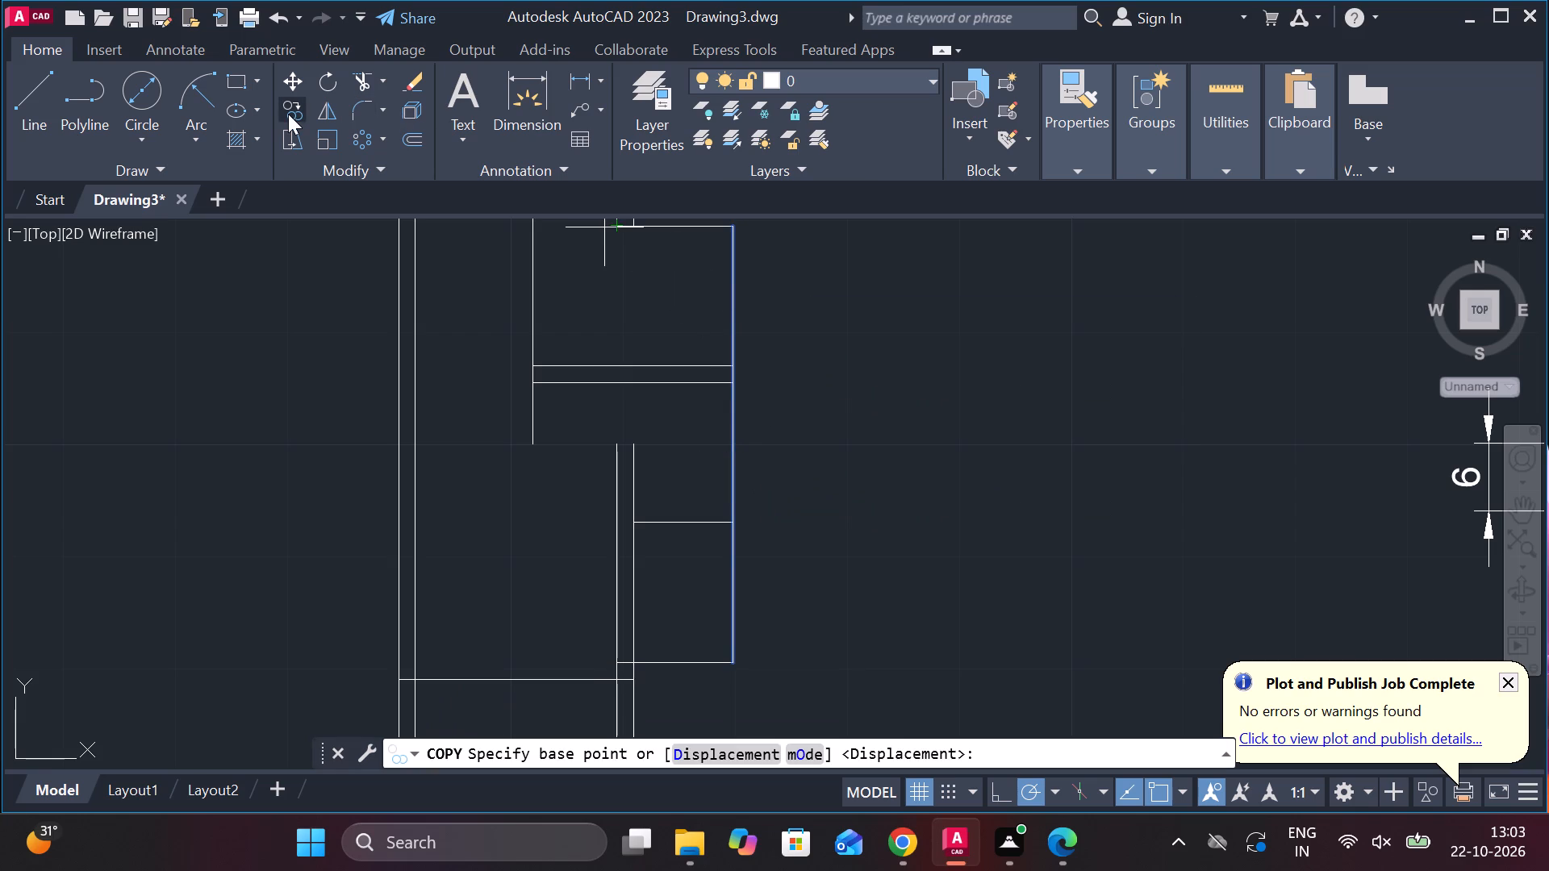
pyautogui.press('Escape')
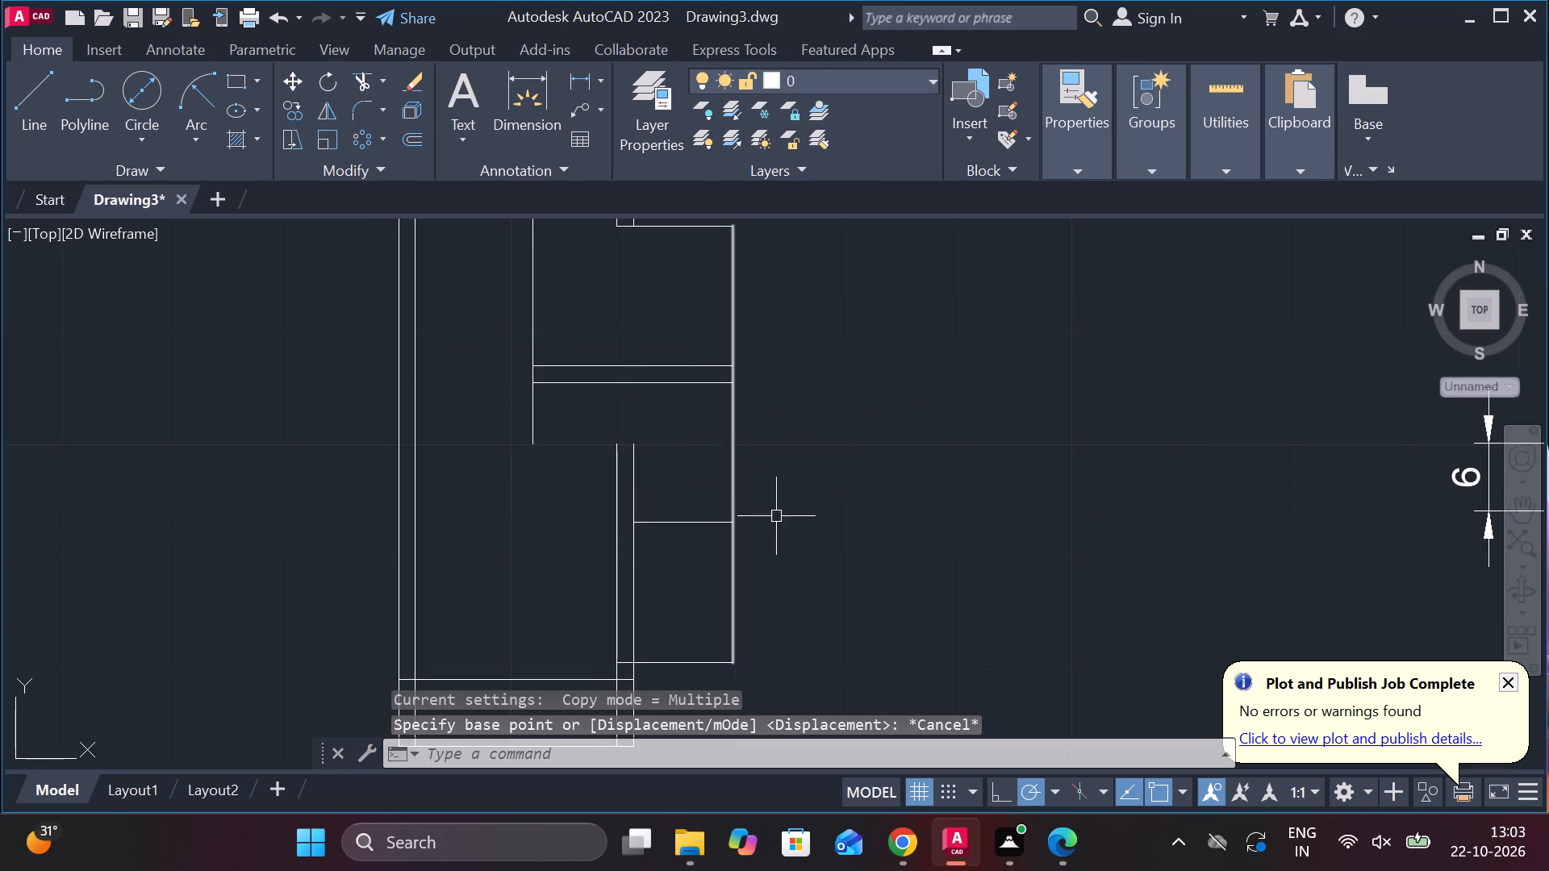
# Move the right vertical edge of the undimensioned duplicate stepped component outward by 0.14.
pyautogui.click(738, 460)
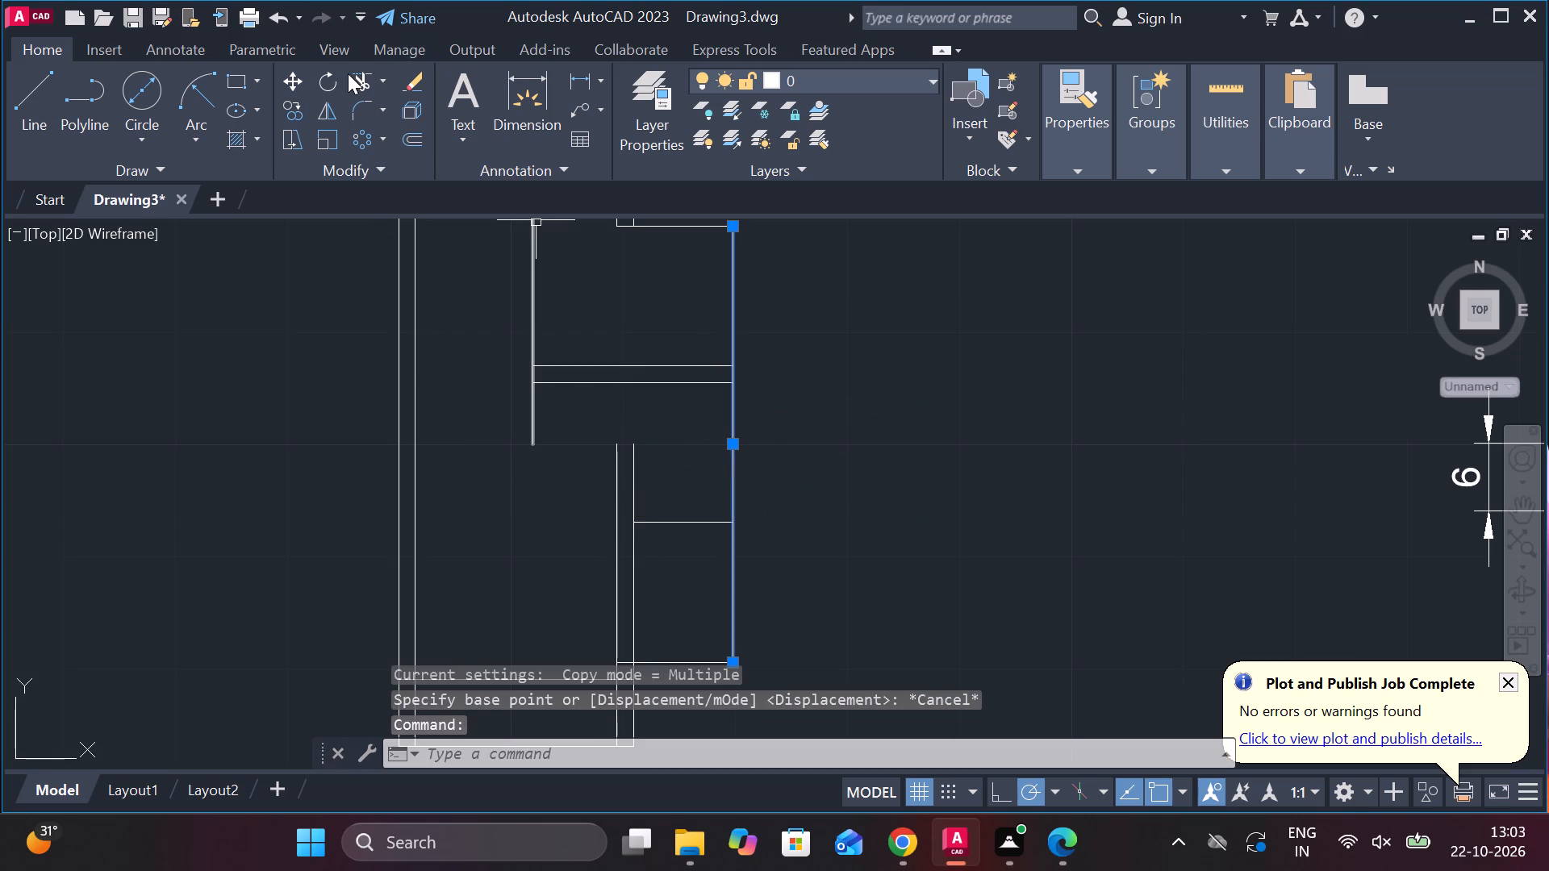
pyautogui.moveTo(306, 81); pyautogui.dragTo(314, 83)
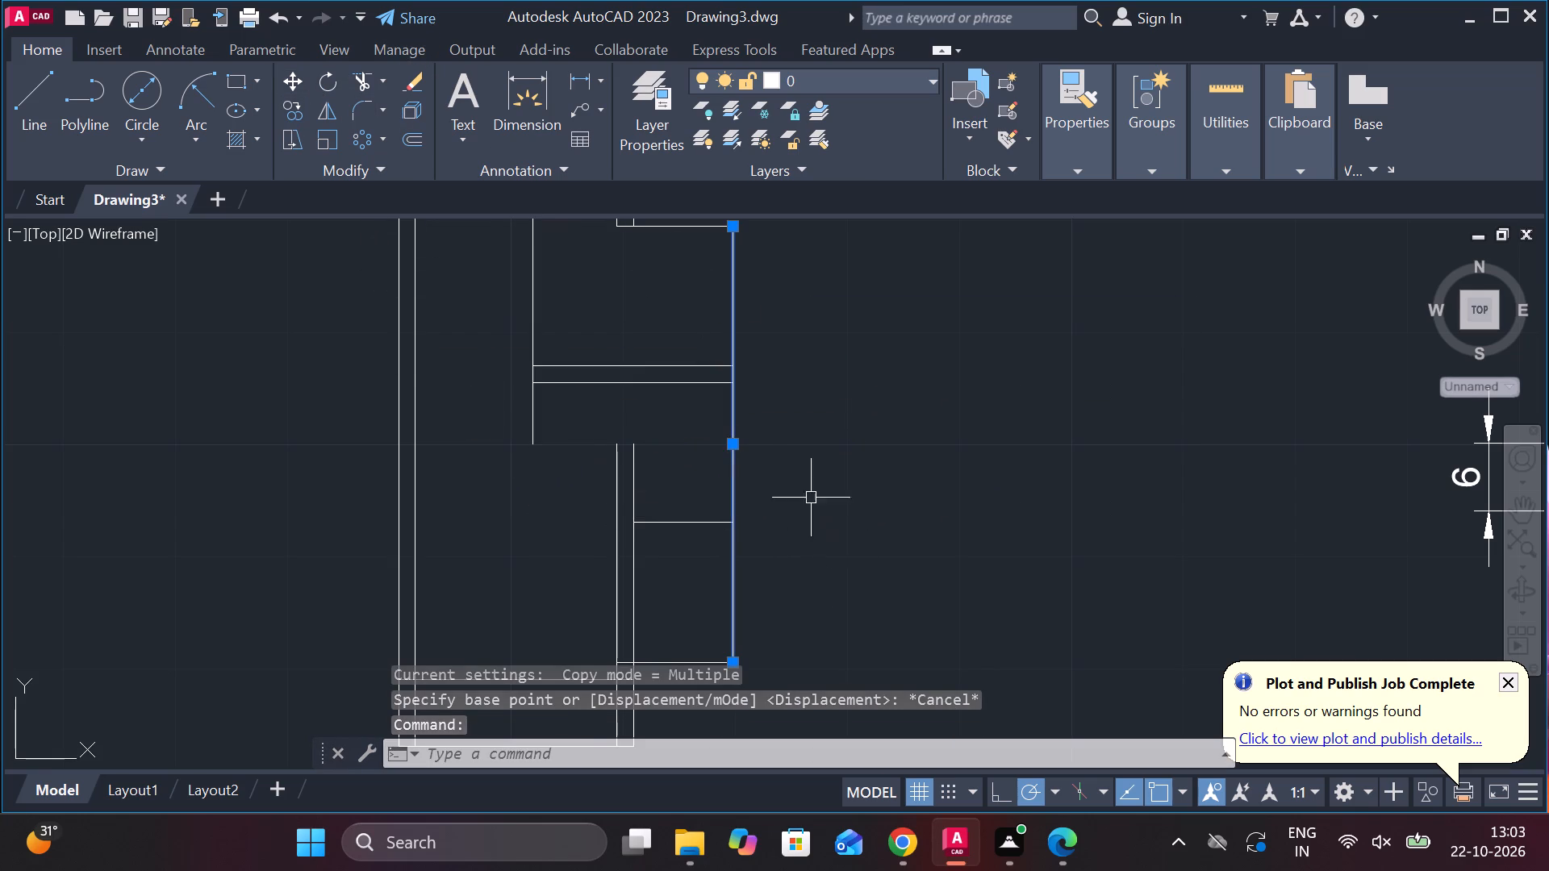
pyautogui.doubleClick(729, 448)
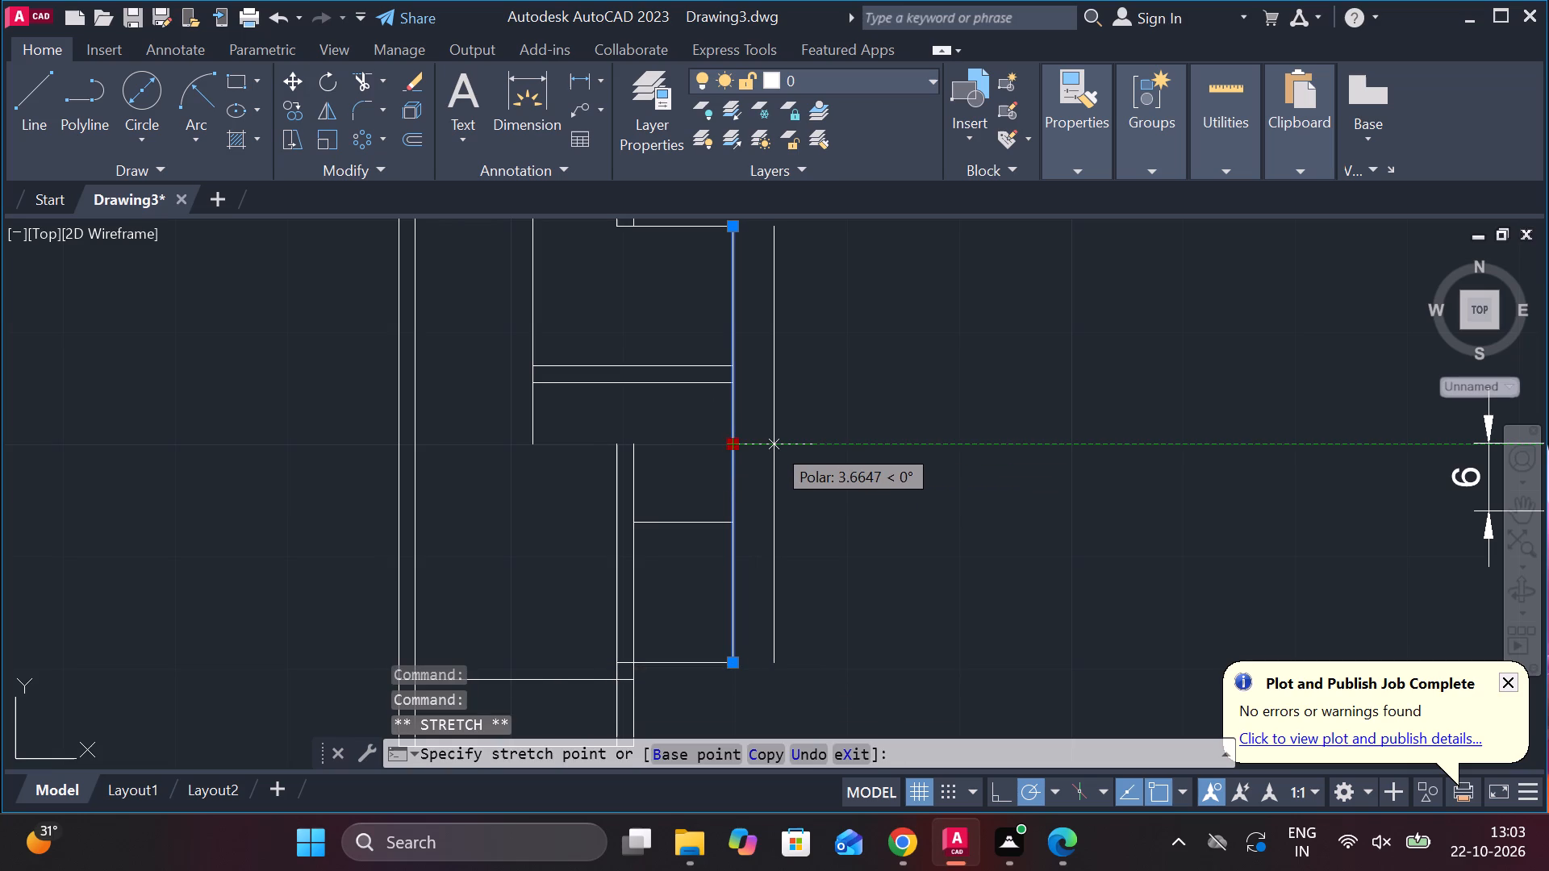
pyautogui.write('0.14')
pyautogui.press('Return')
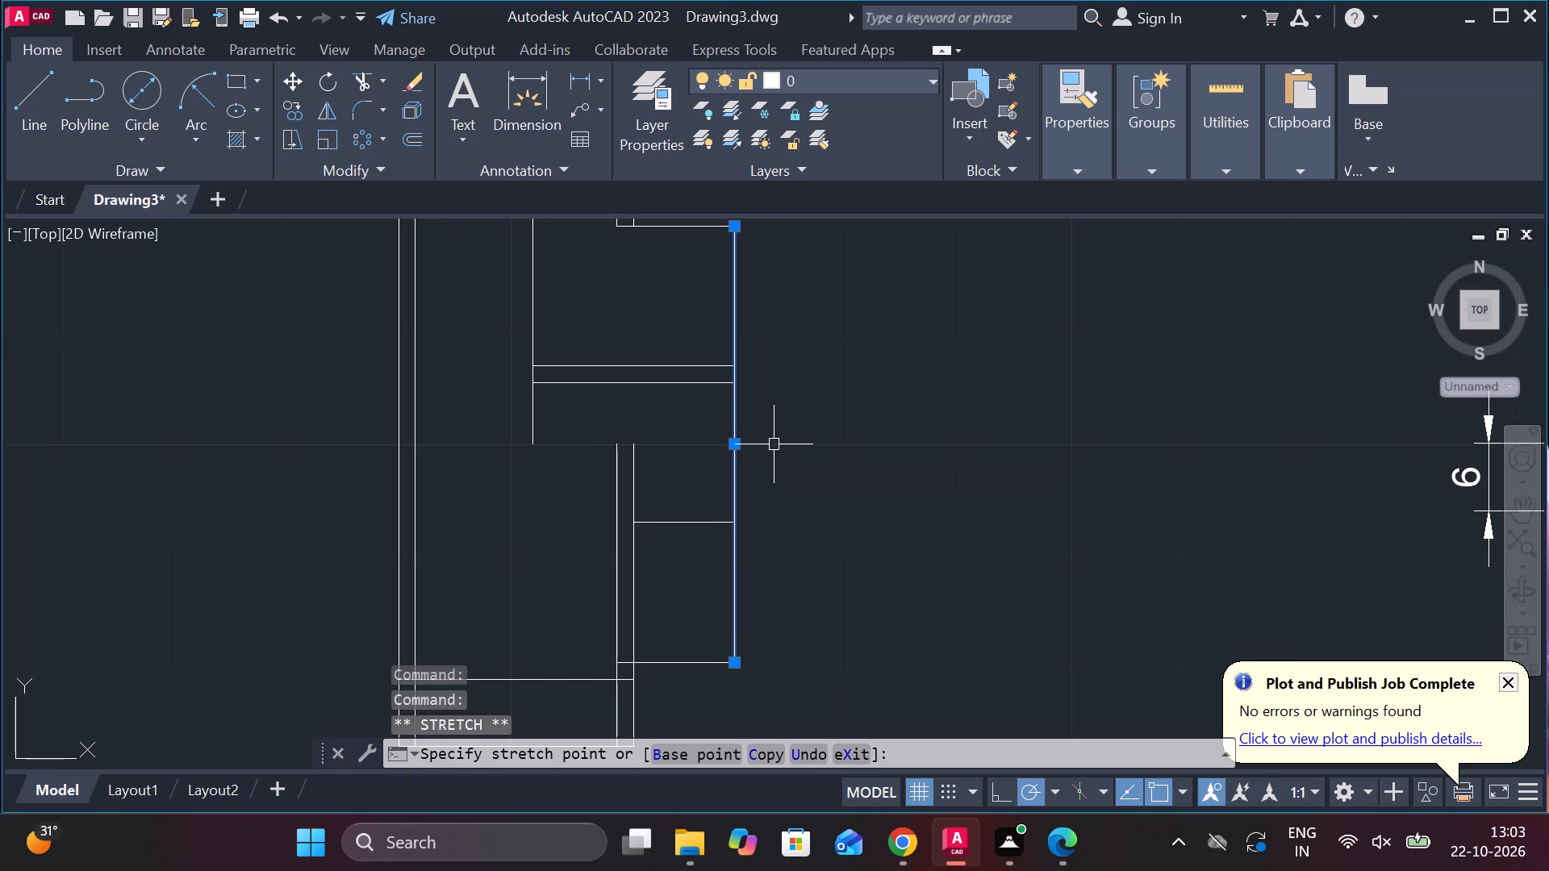
pyautogui.press('Escape')
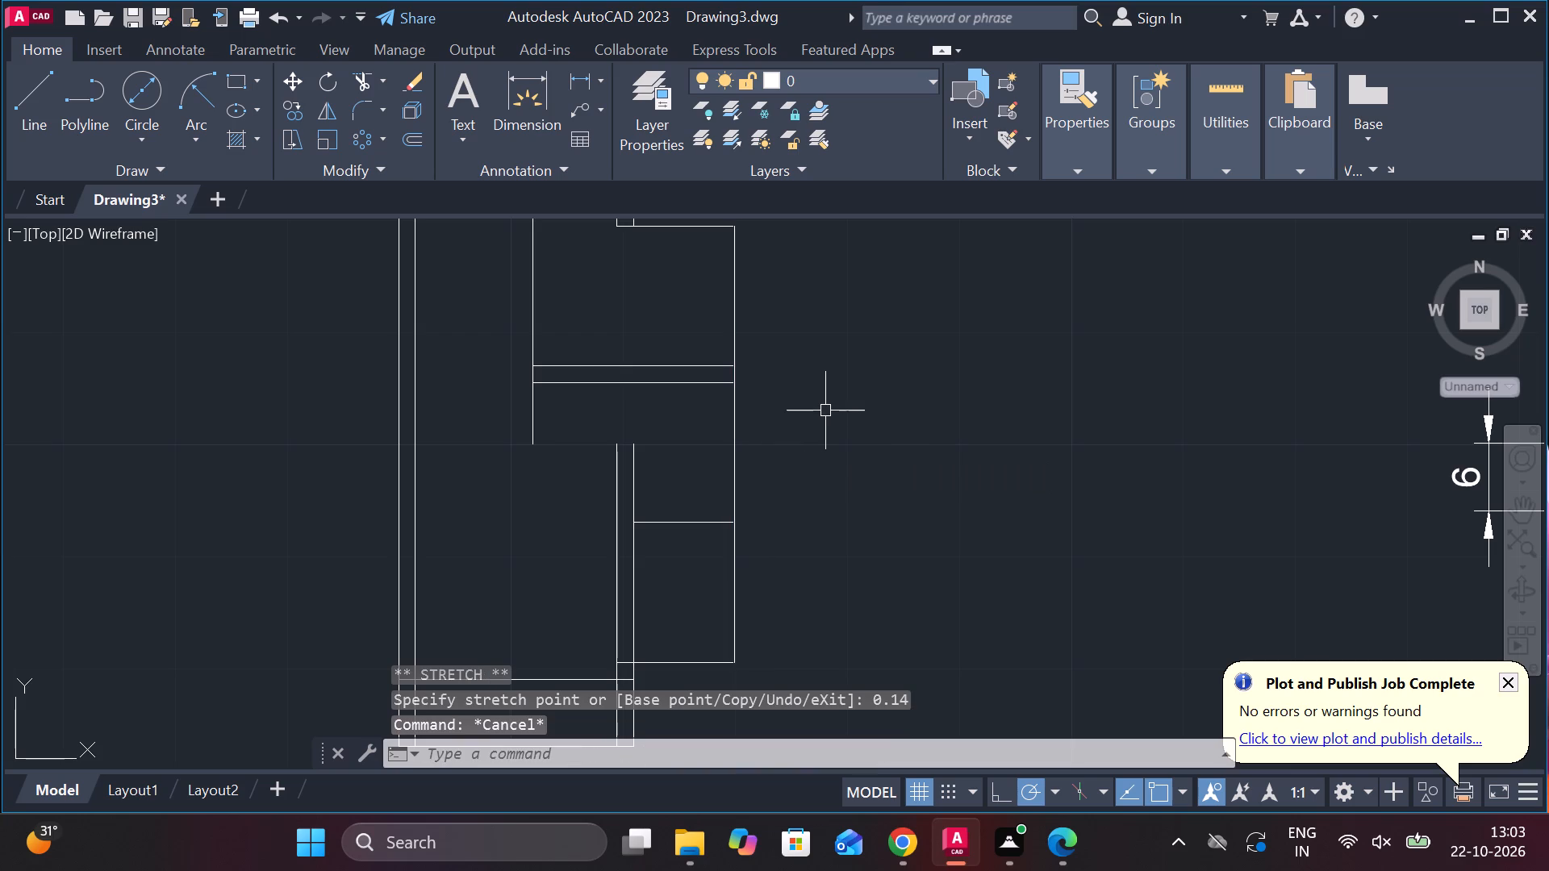
# Extend the duplicate component's top, inner and bottom horizontal lines of the right block to the shifted right edge.
pyautogui.scroll(3, 688, 375)
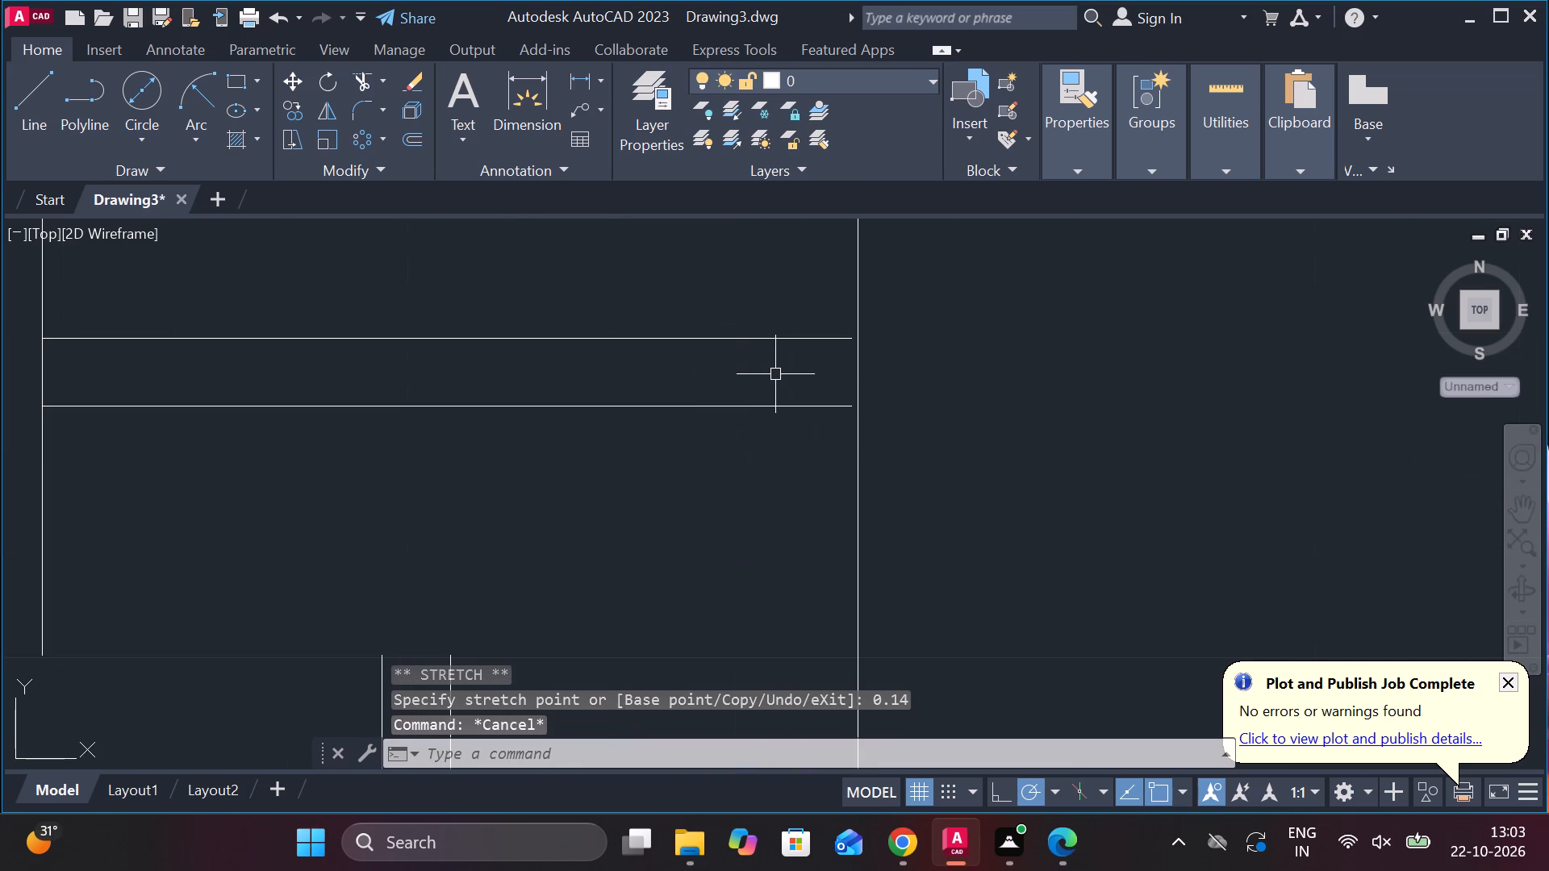
pyautogui.scroll(-2, 775, 377)
pyautogui.write('EX')
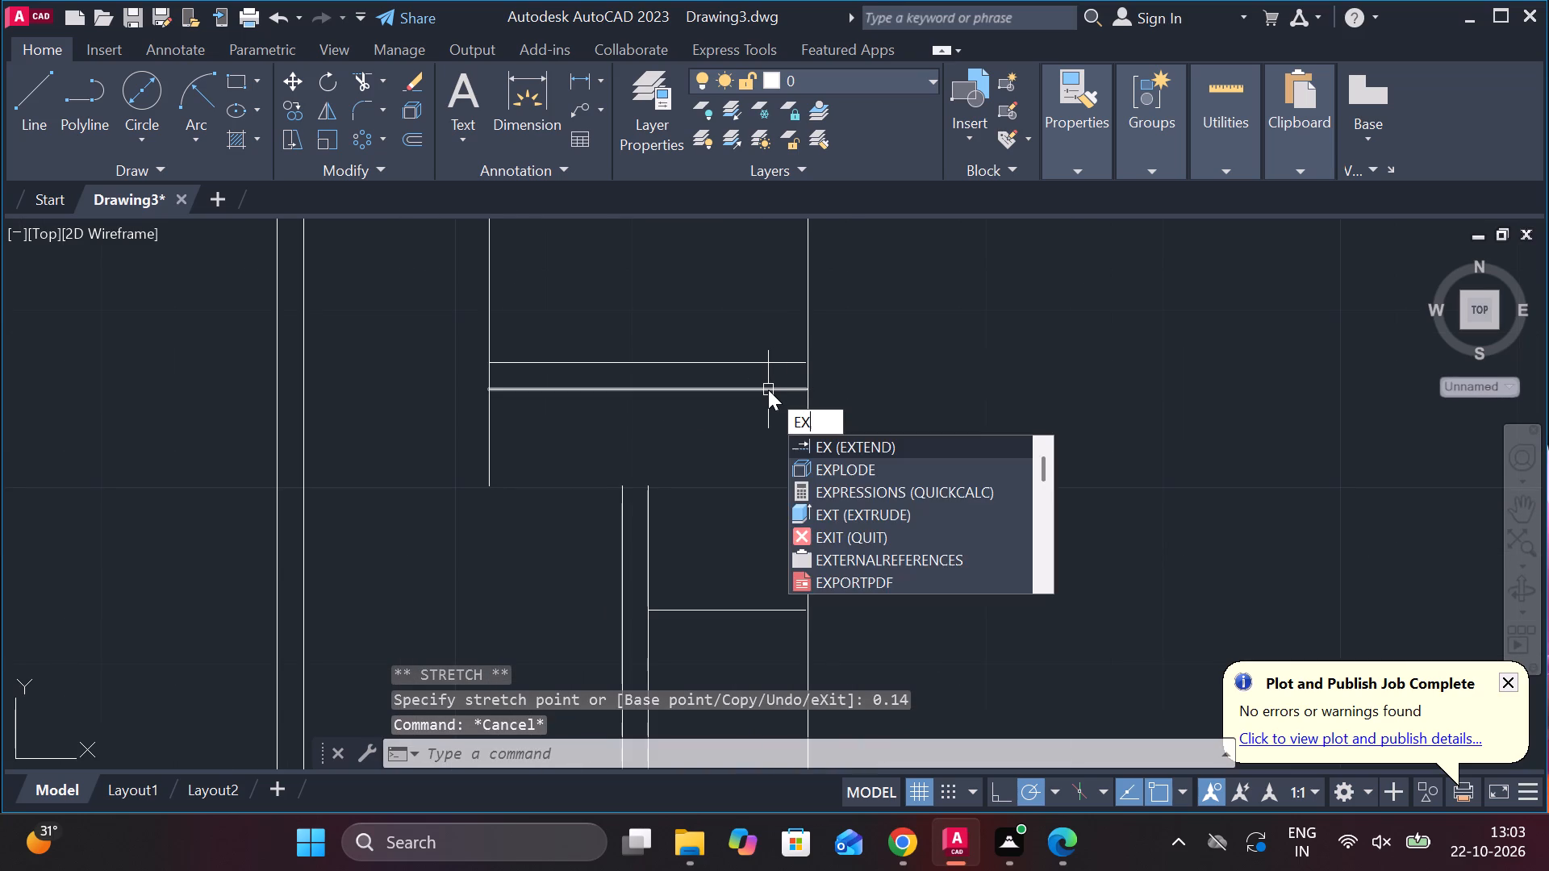
pyautogui.press('Return')
pyautogui.scroll(-3, 699, 360)
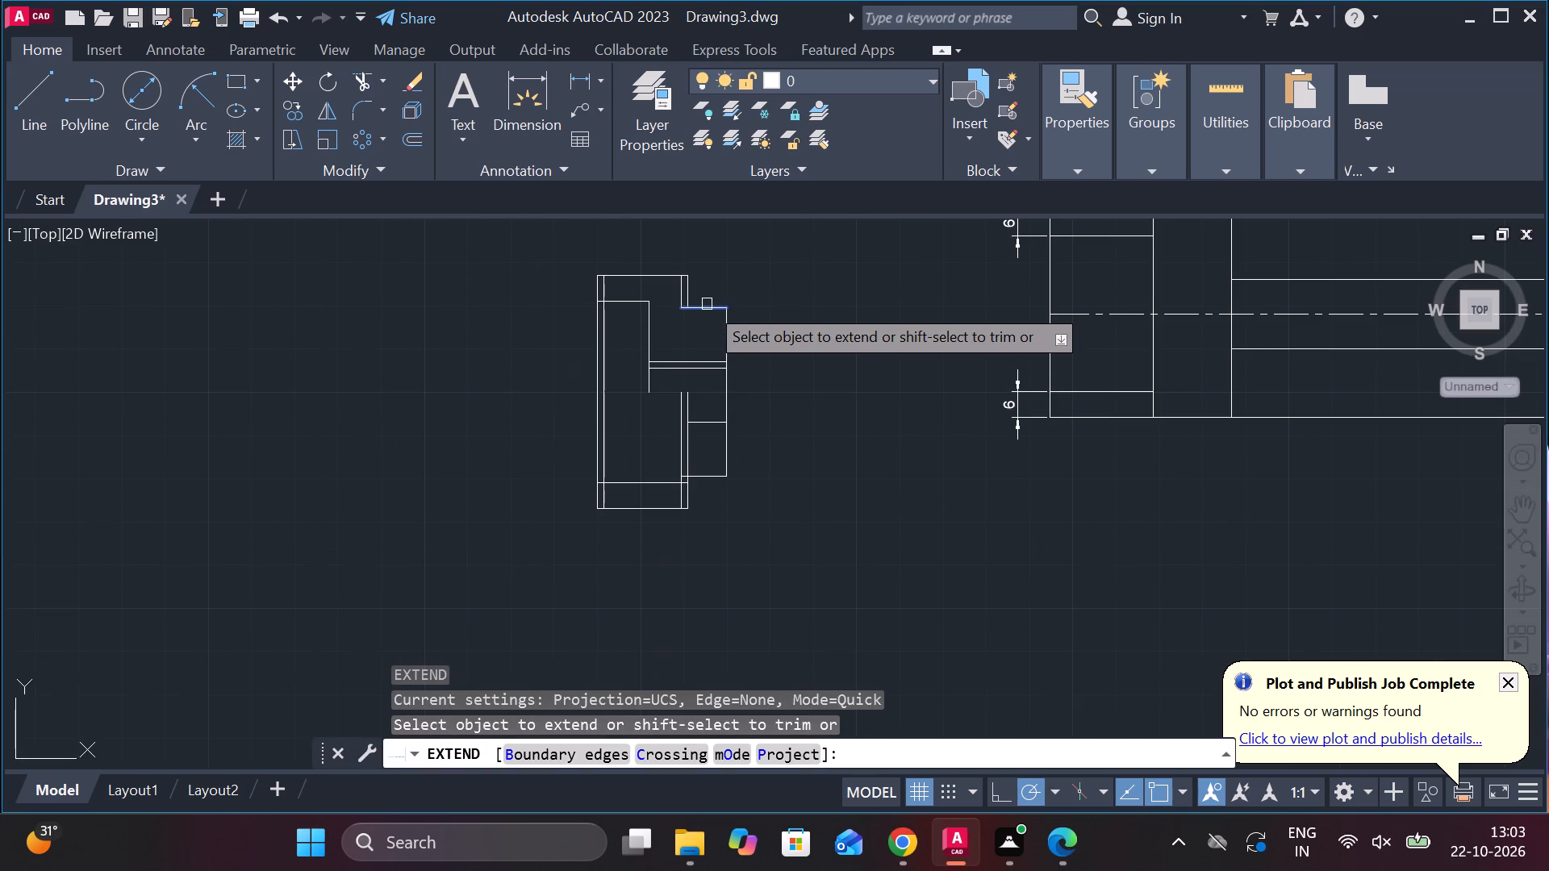
pyautogui.click(708, 310)
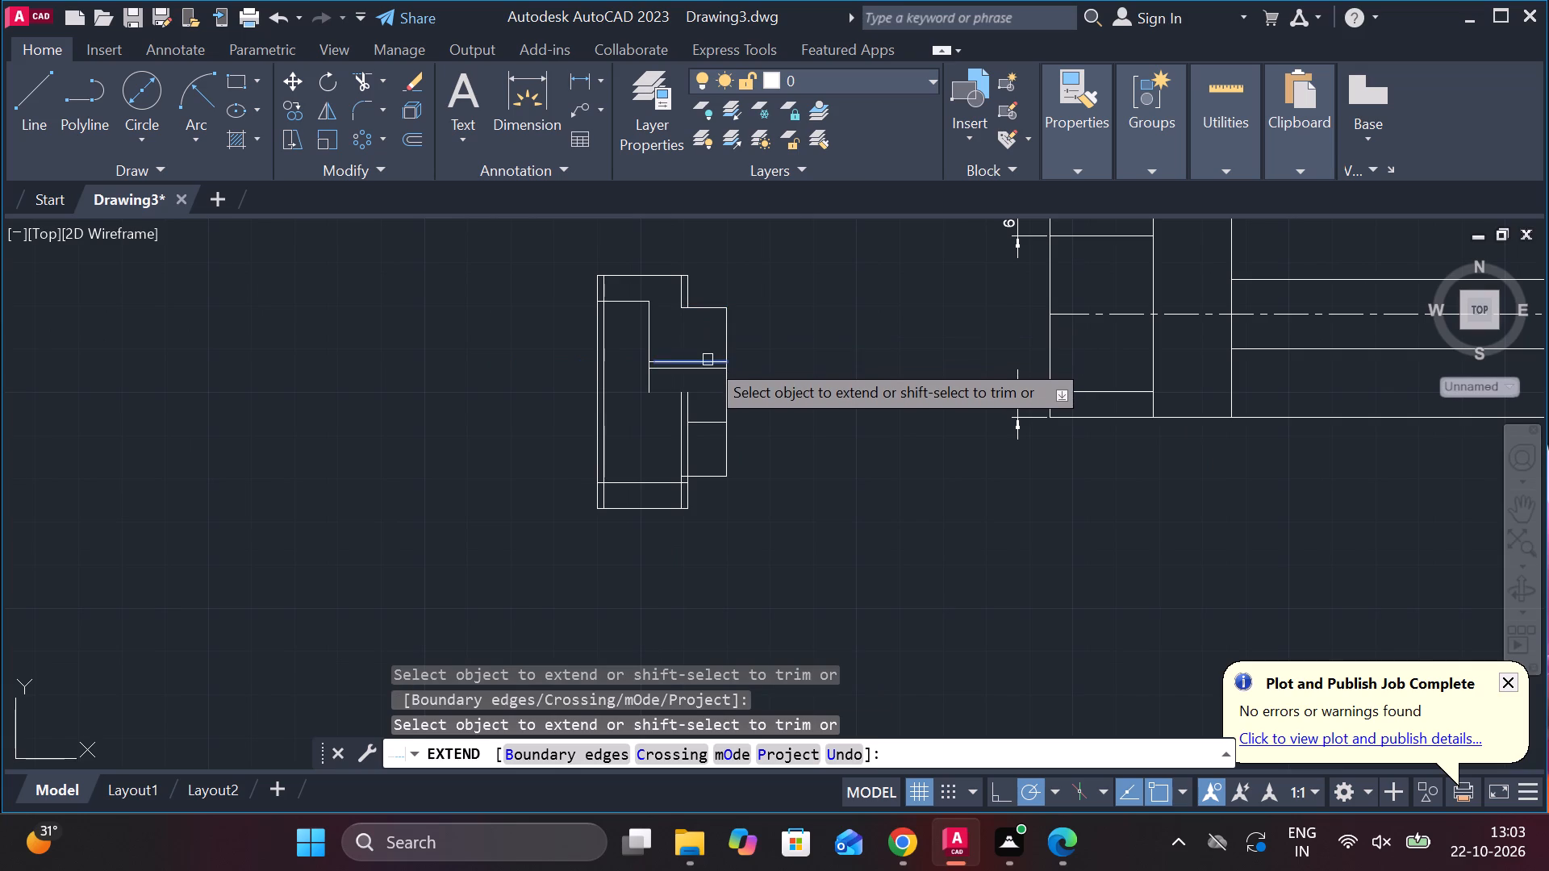
pyautogui.click(708, 360)
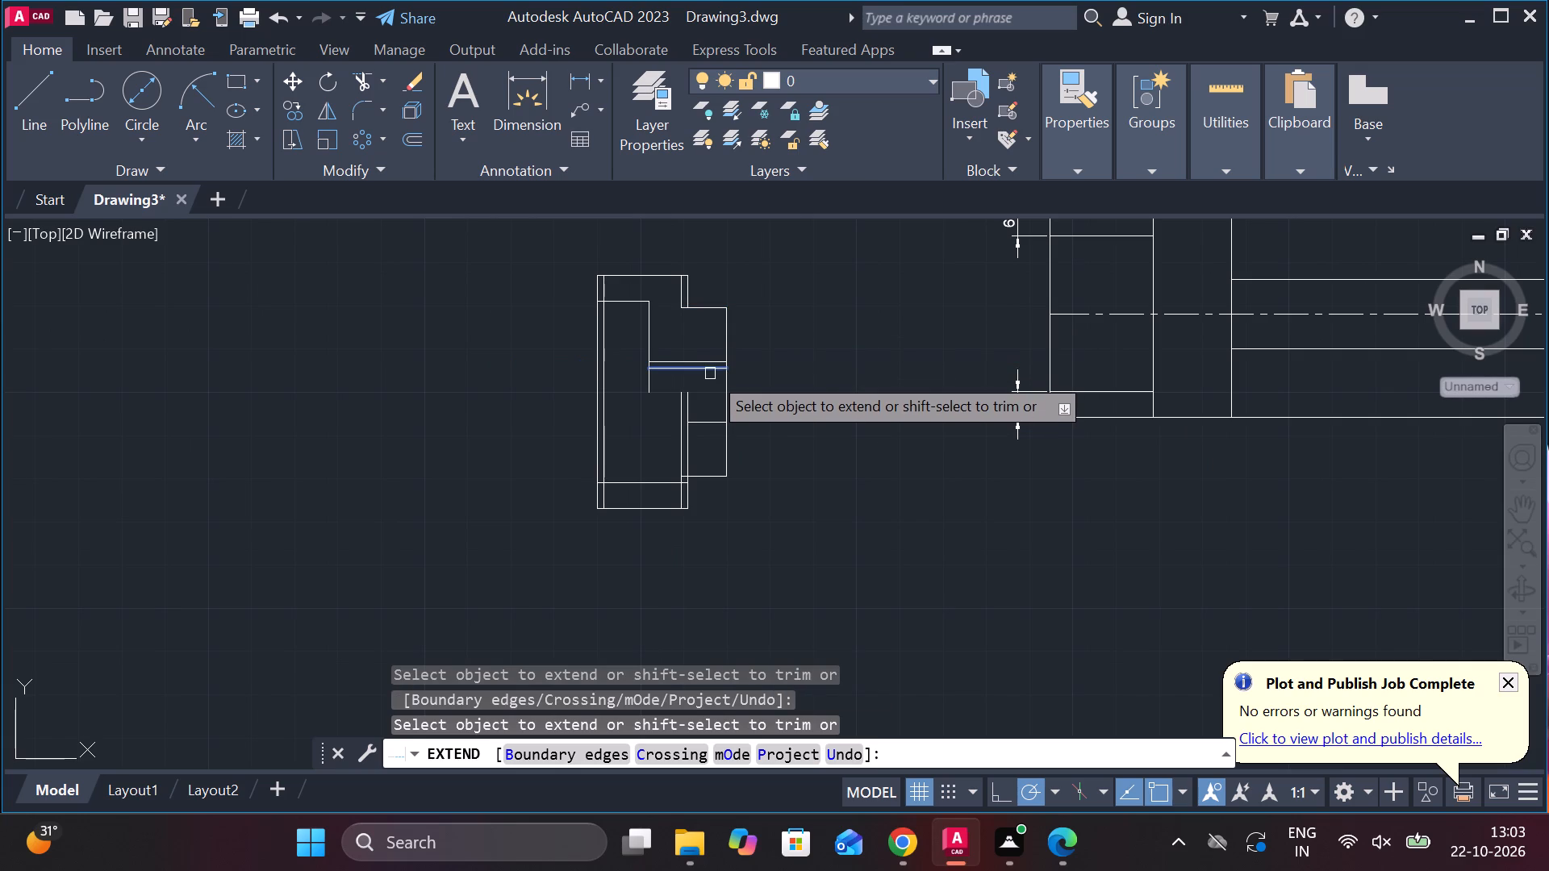
pyautogui.click(710, 428)
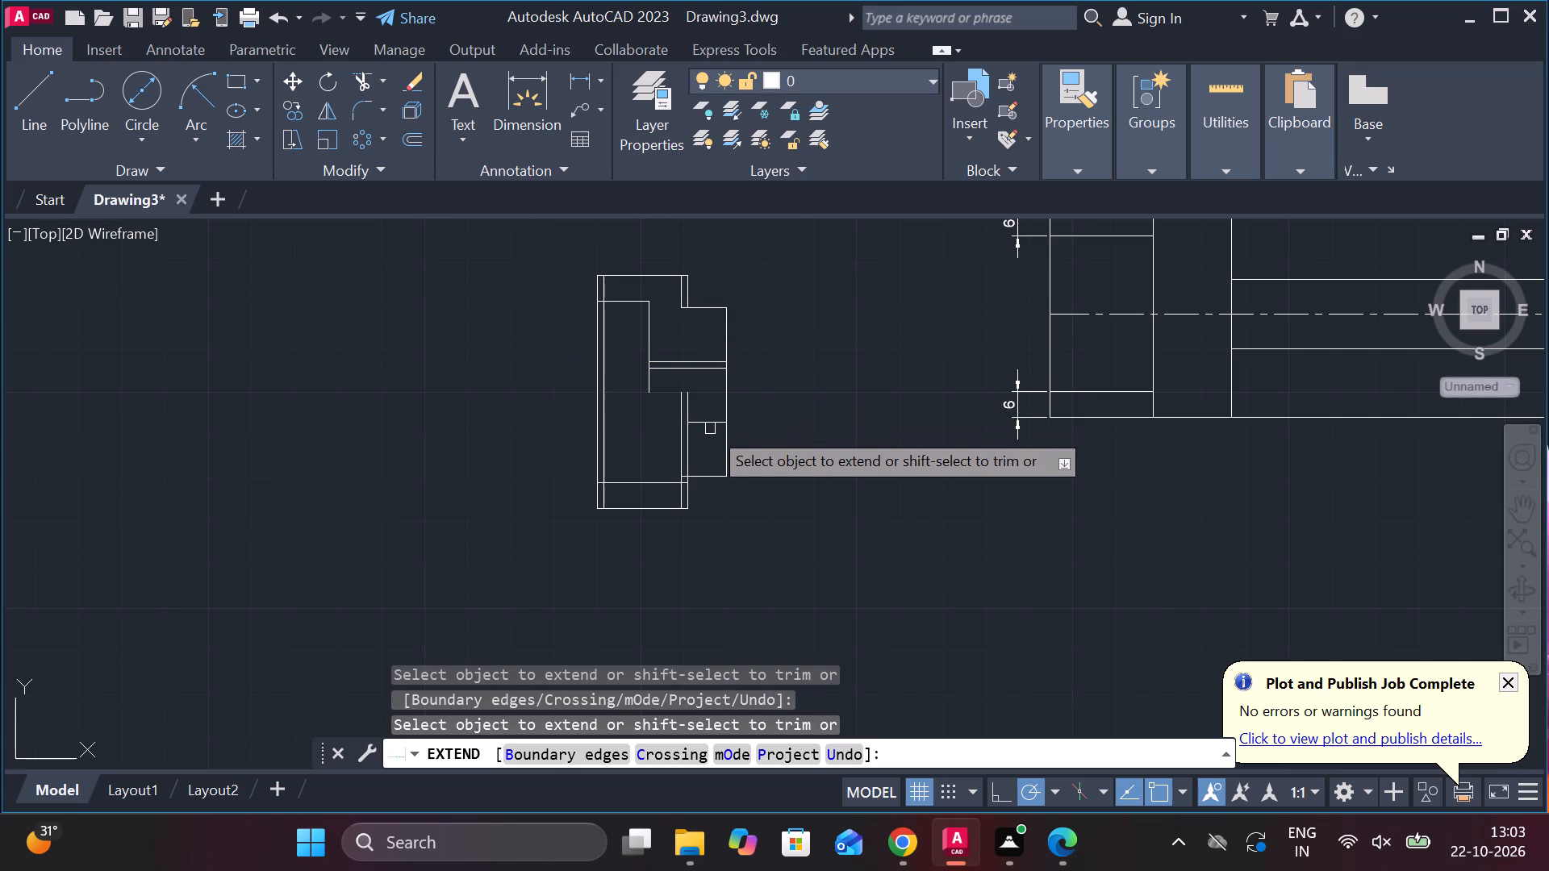
pyautogui.click(710, 479)
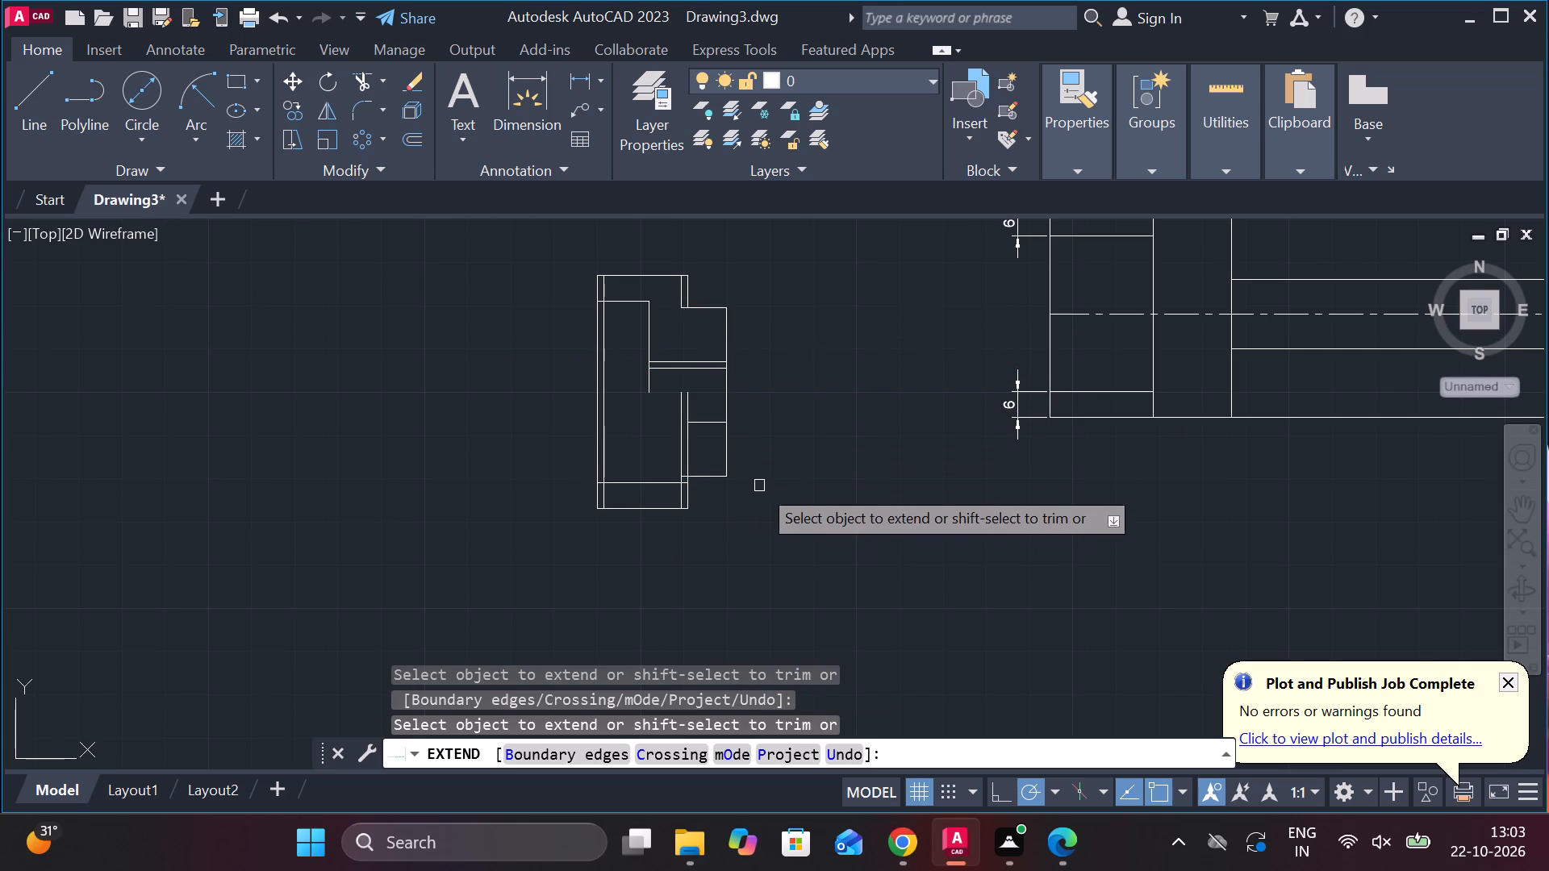
pyautogui.press('Escape')
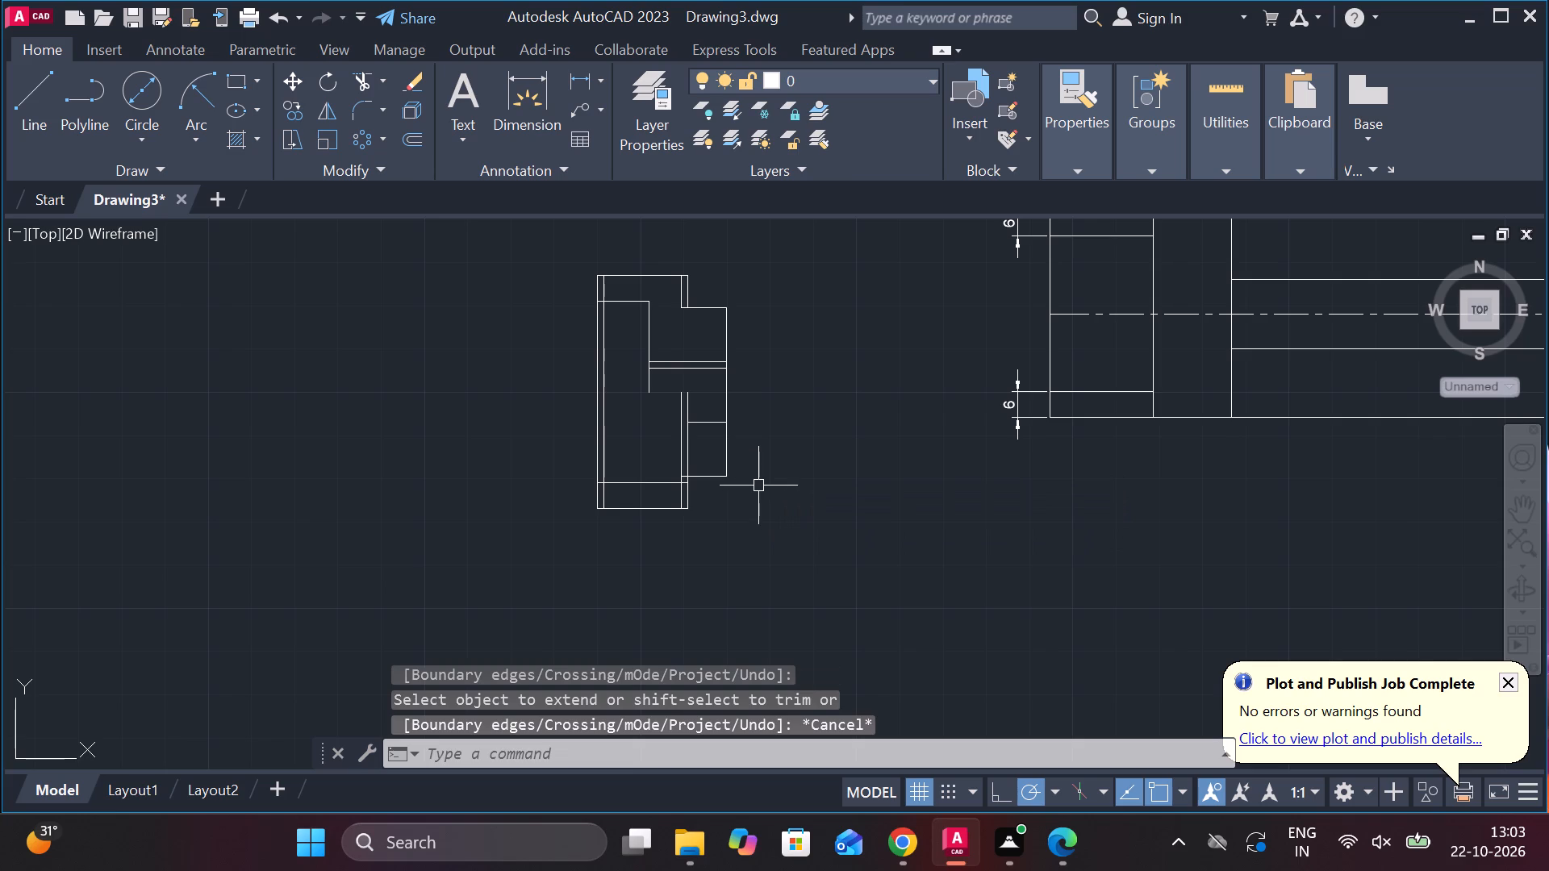
# Stretch the outer end of the dimensioned stepped component's horizontal centre line about 22.1 past its M14 side.
pyautogui.scroll(-2, 760, 488)
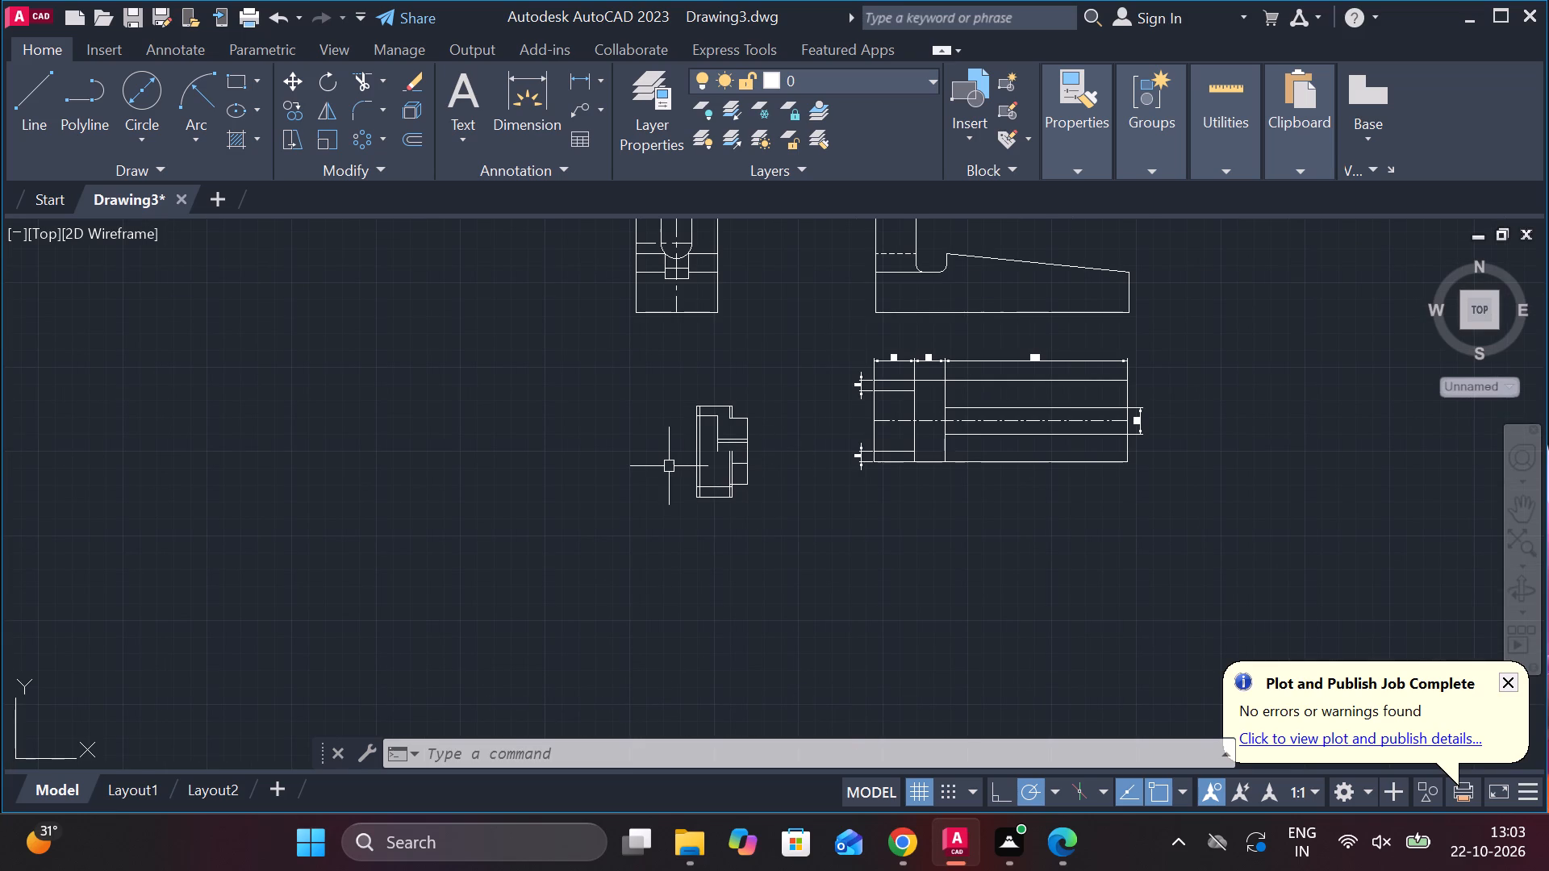
pyautogui.scroll(4, 670, 466)
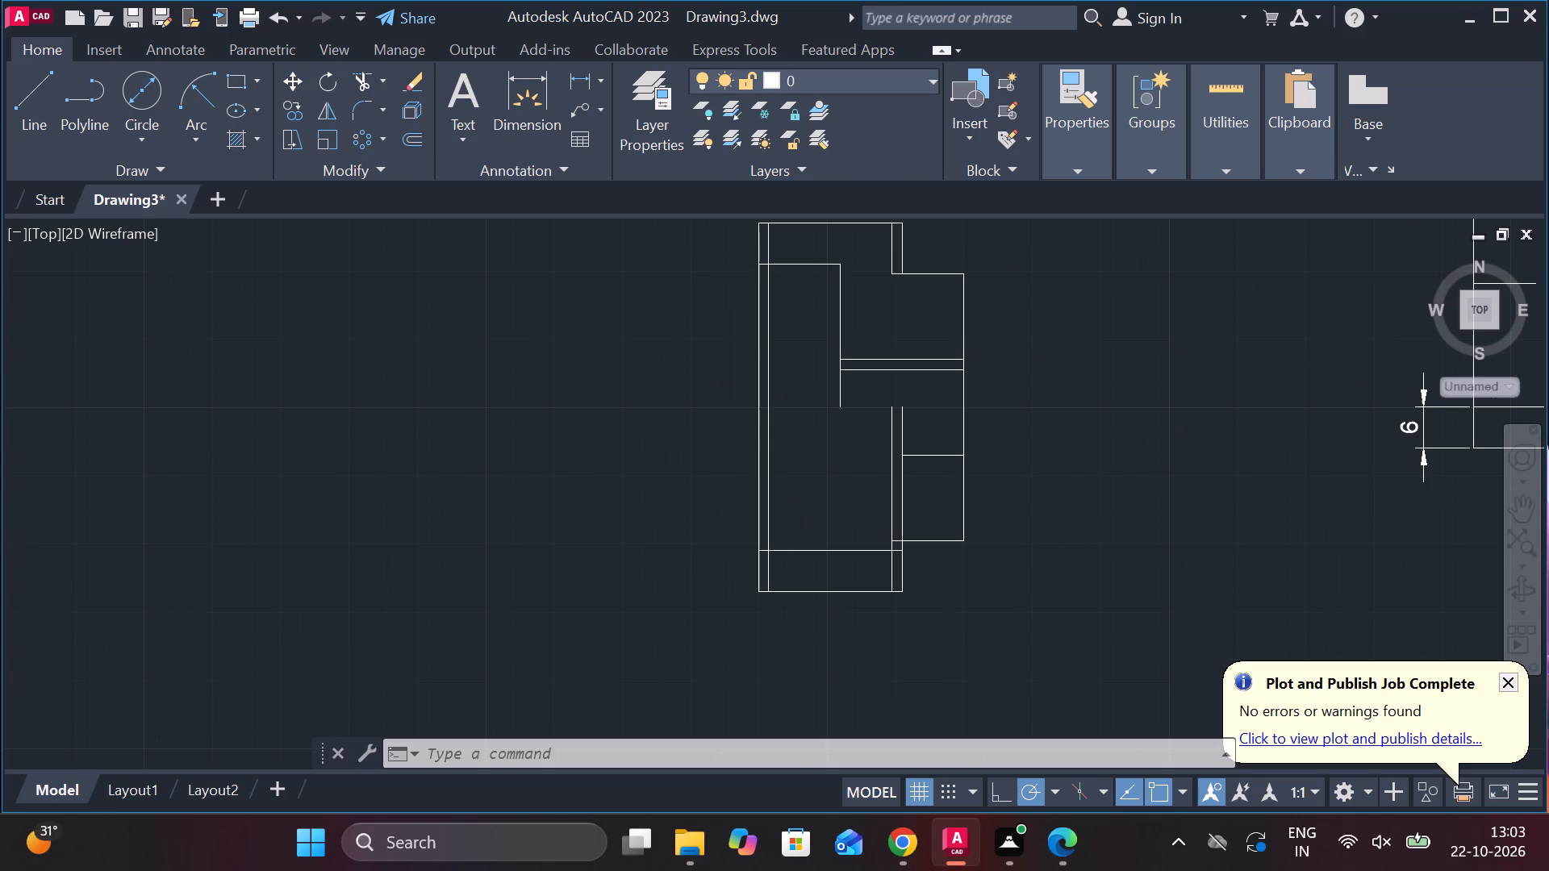
pyautogui.scroll(-3, 670, 466)
pyautogui.scroll(-2, 342, 405)
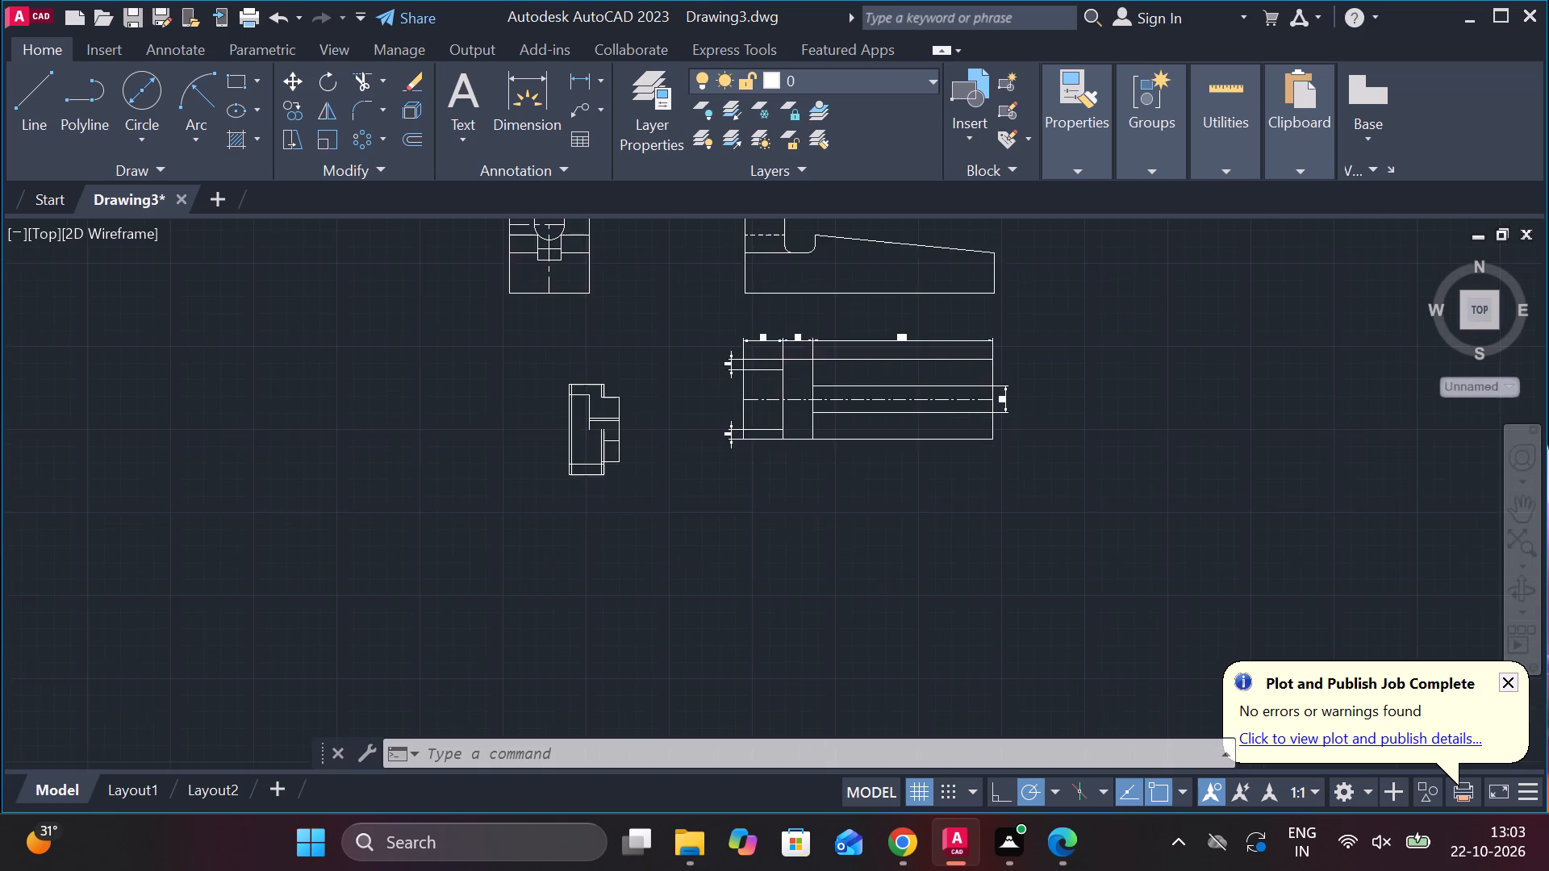
pyautogui.scroll(-1, 342, 405)
pyautogui.scroll(-4, 228, 406)
pyautogui.scroll(3, 152, 390)
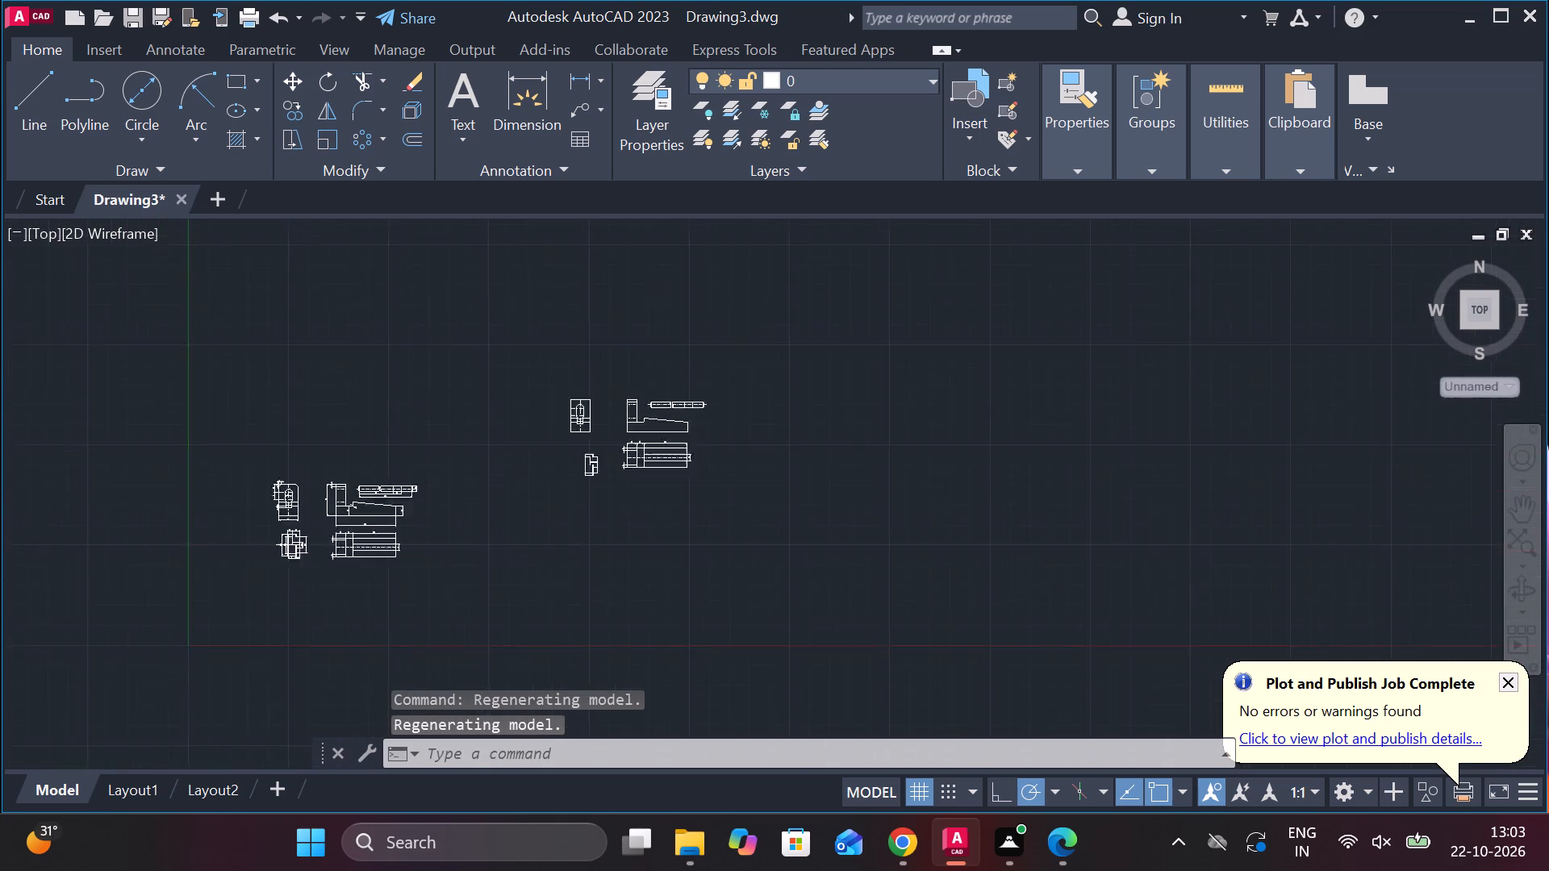
pyautogui.scroll(2, 152, 390)
pyautogui.scroll(-4, 367, 490)
pyautogui.scroll(5, 367, 537)
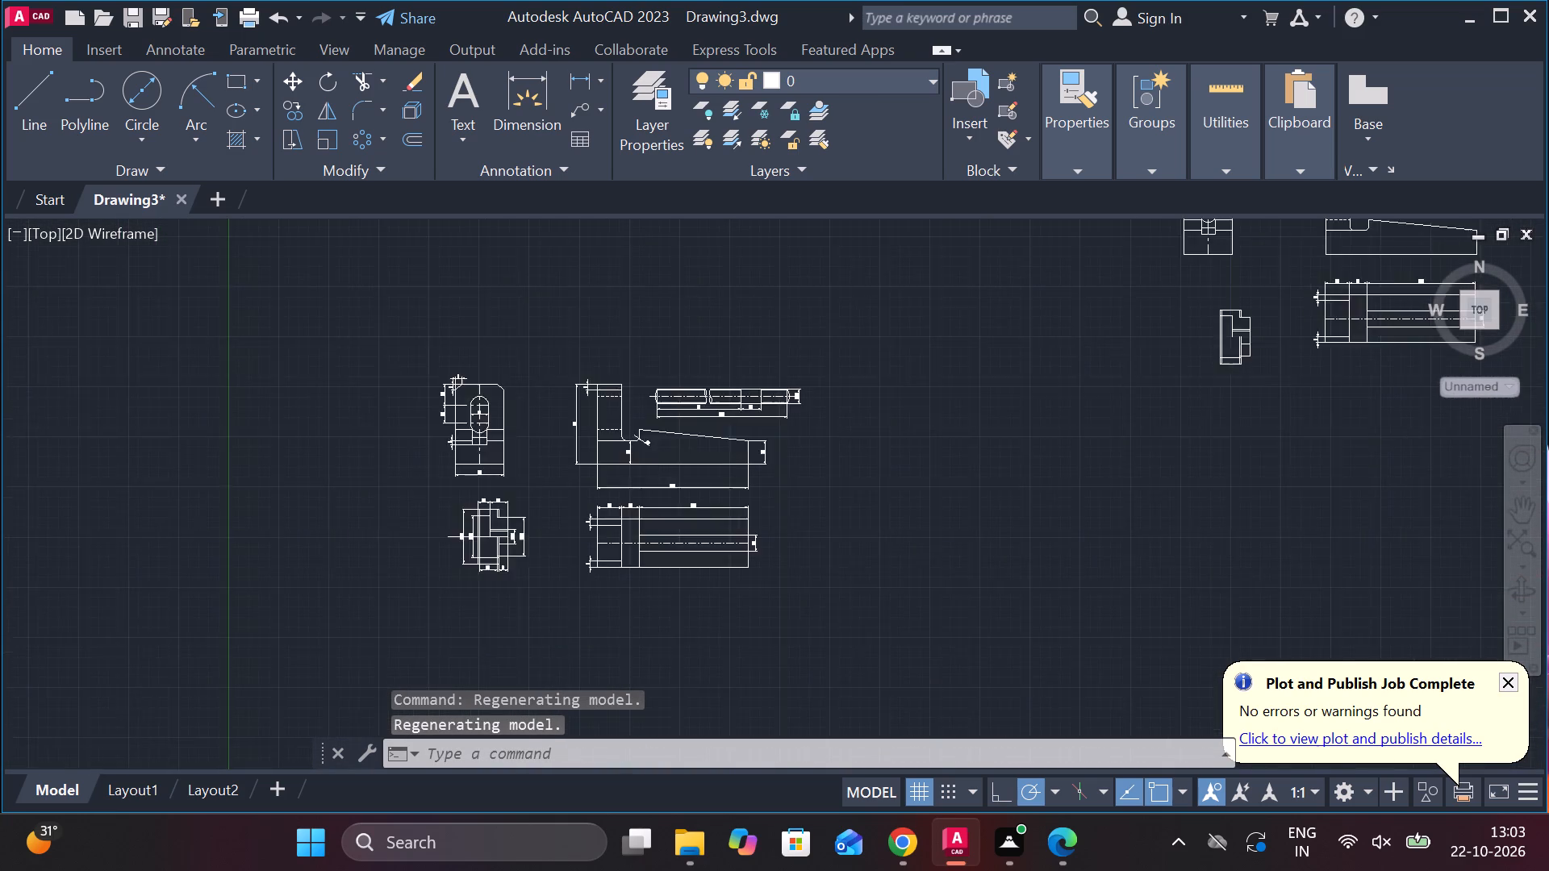
pyautogui.scroll(4, 556, 532)
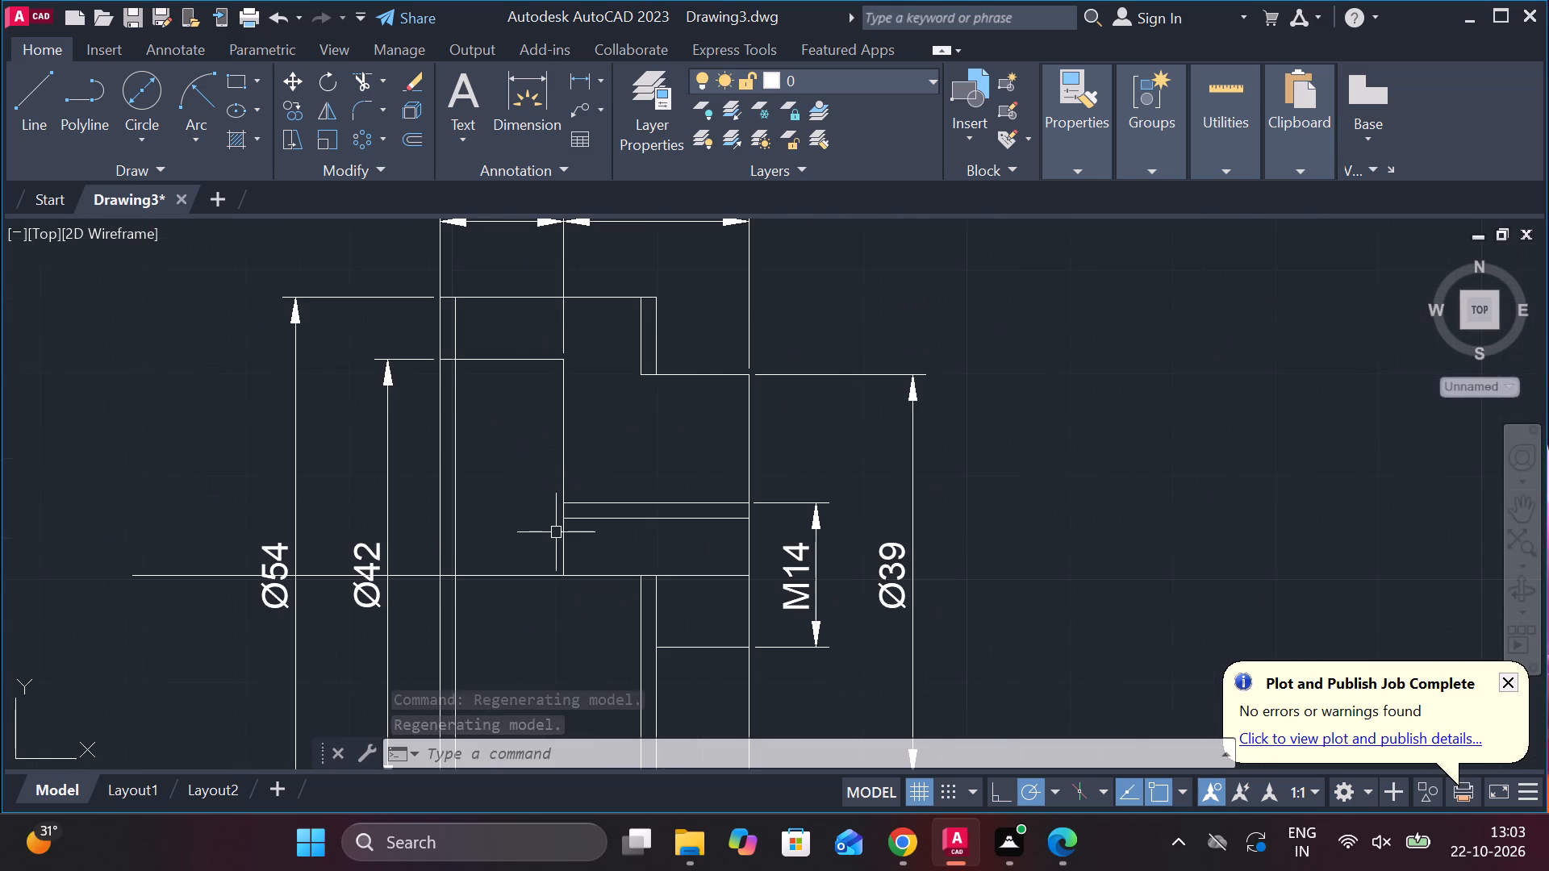
pyautogui.click(684, 580)
pyautogui.moveTo(749, 575); pyautogui.dragTo(753, 575)
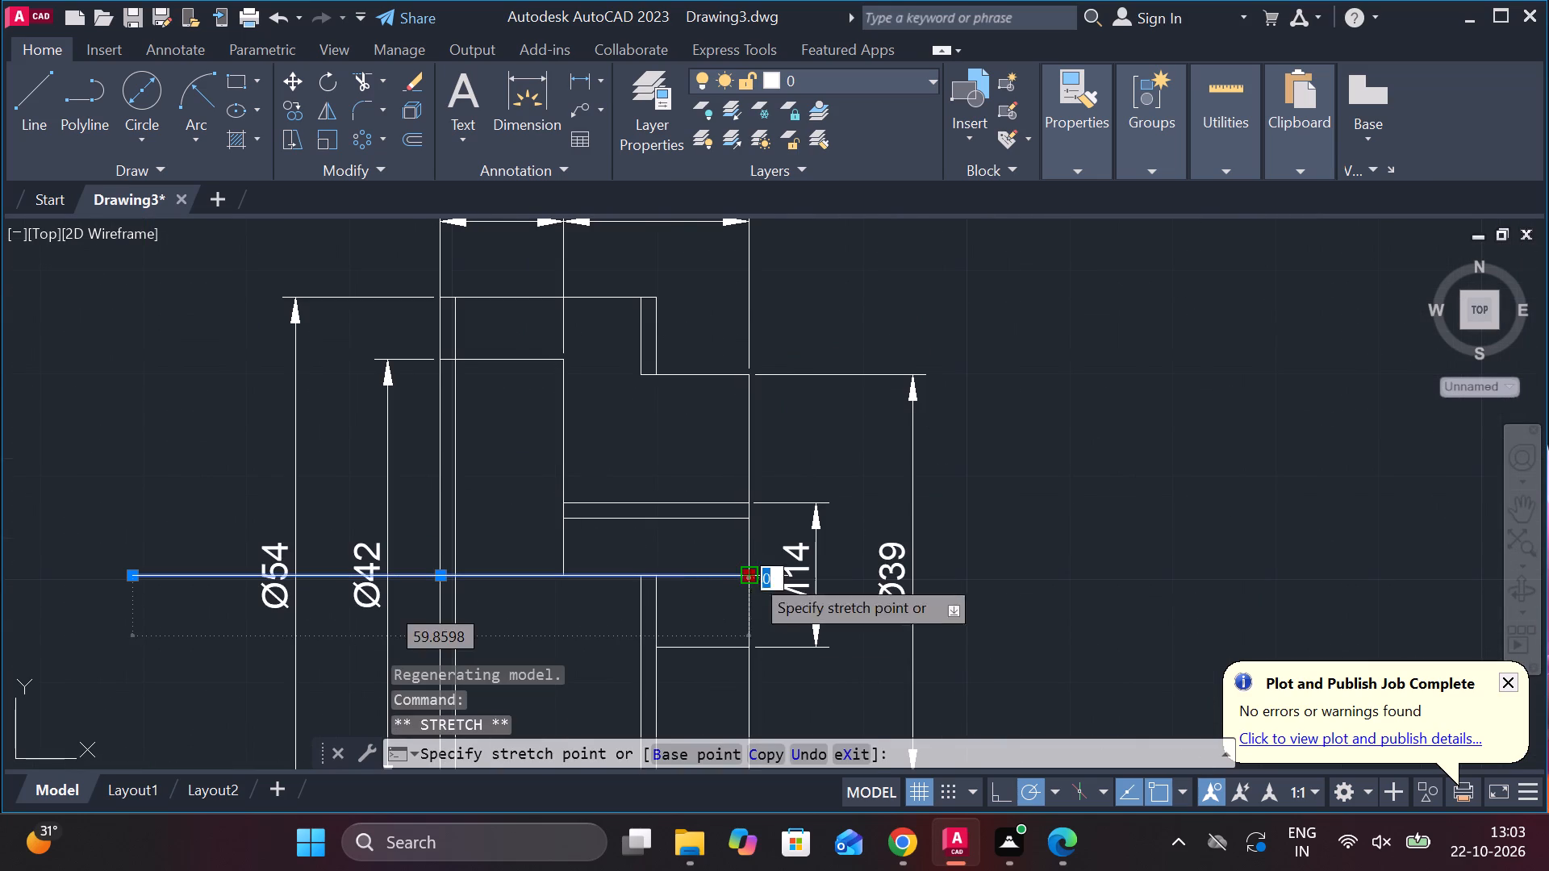
pyautogui.moveTo(753, 575); pyautogui.dragTo(976, 573)
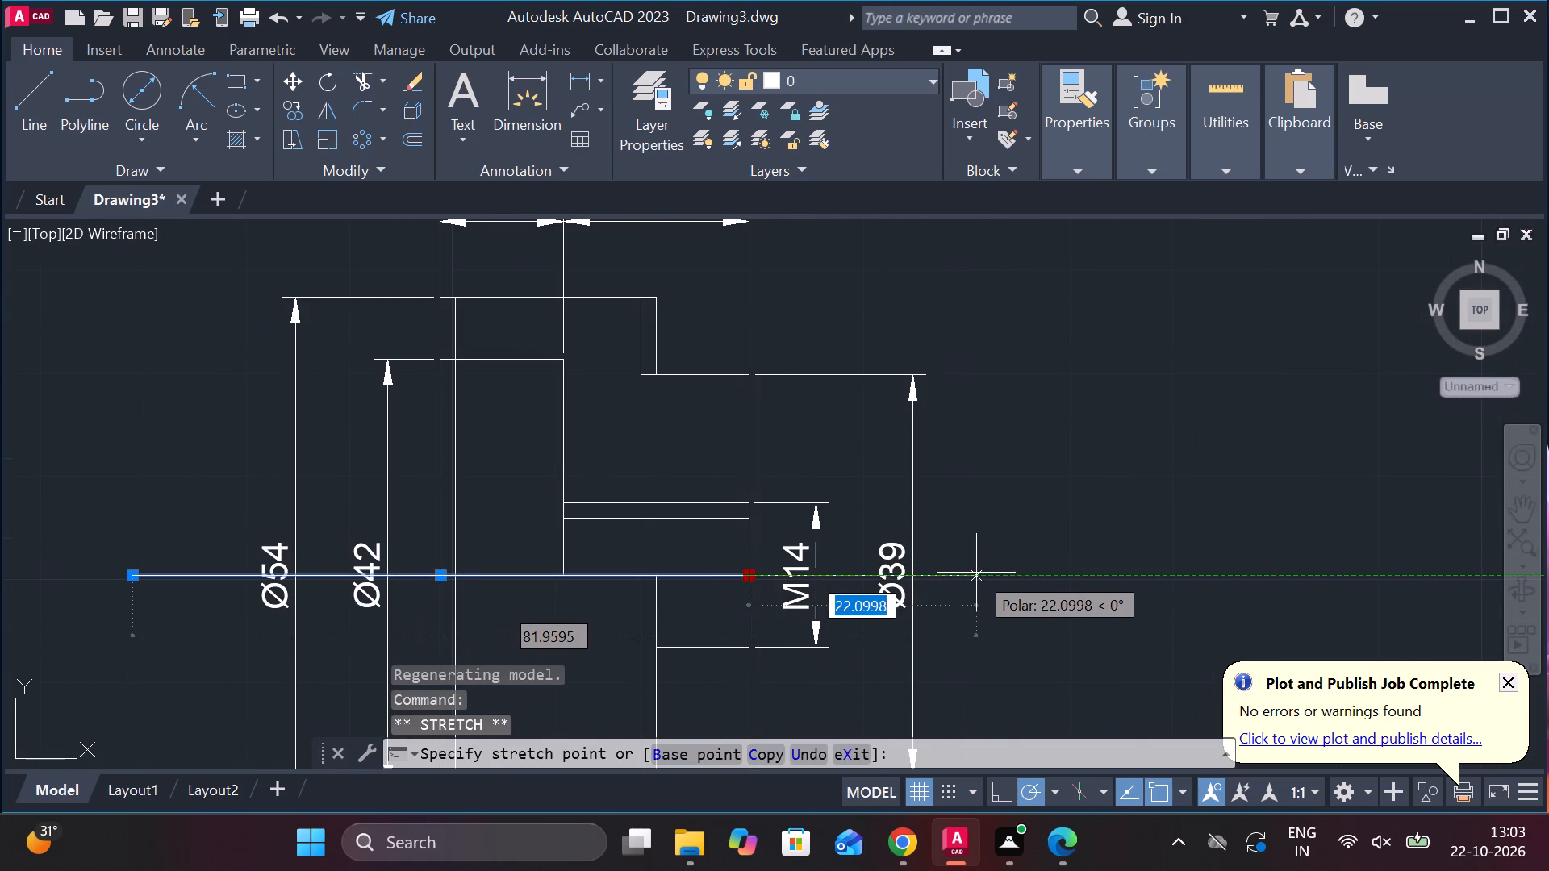
pyautogui.click(976, 573)
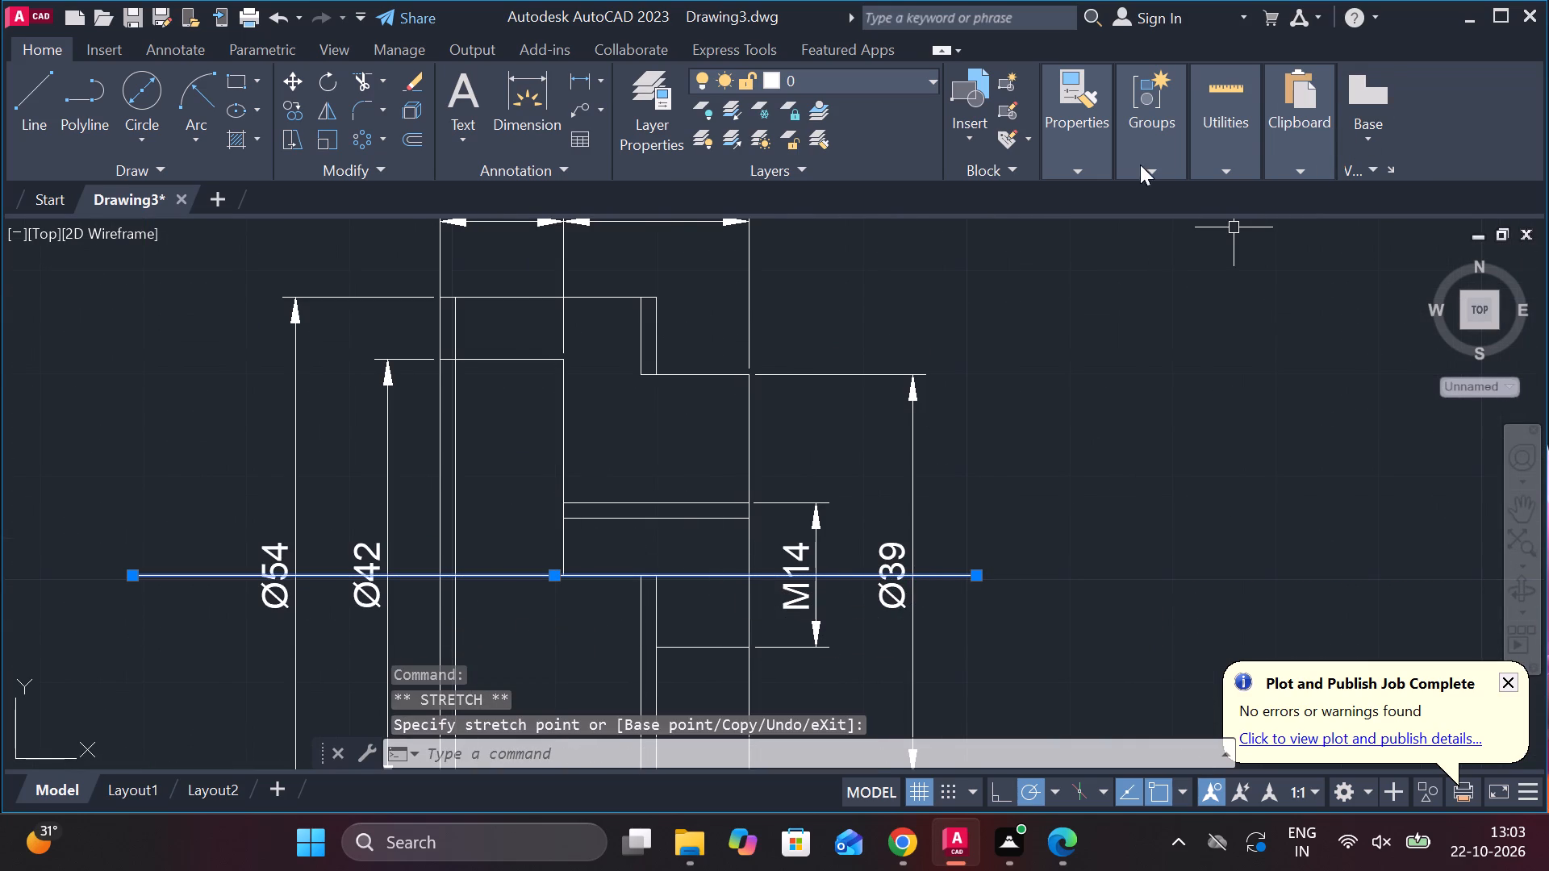
# Change the stretched centre line's linetype to a dash-dot centre linetype.
pyautogui.click(1059, 170)
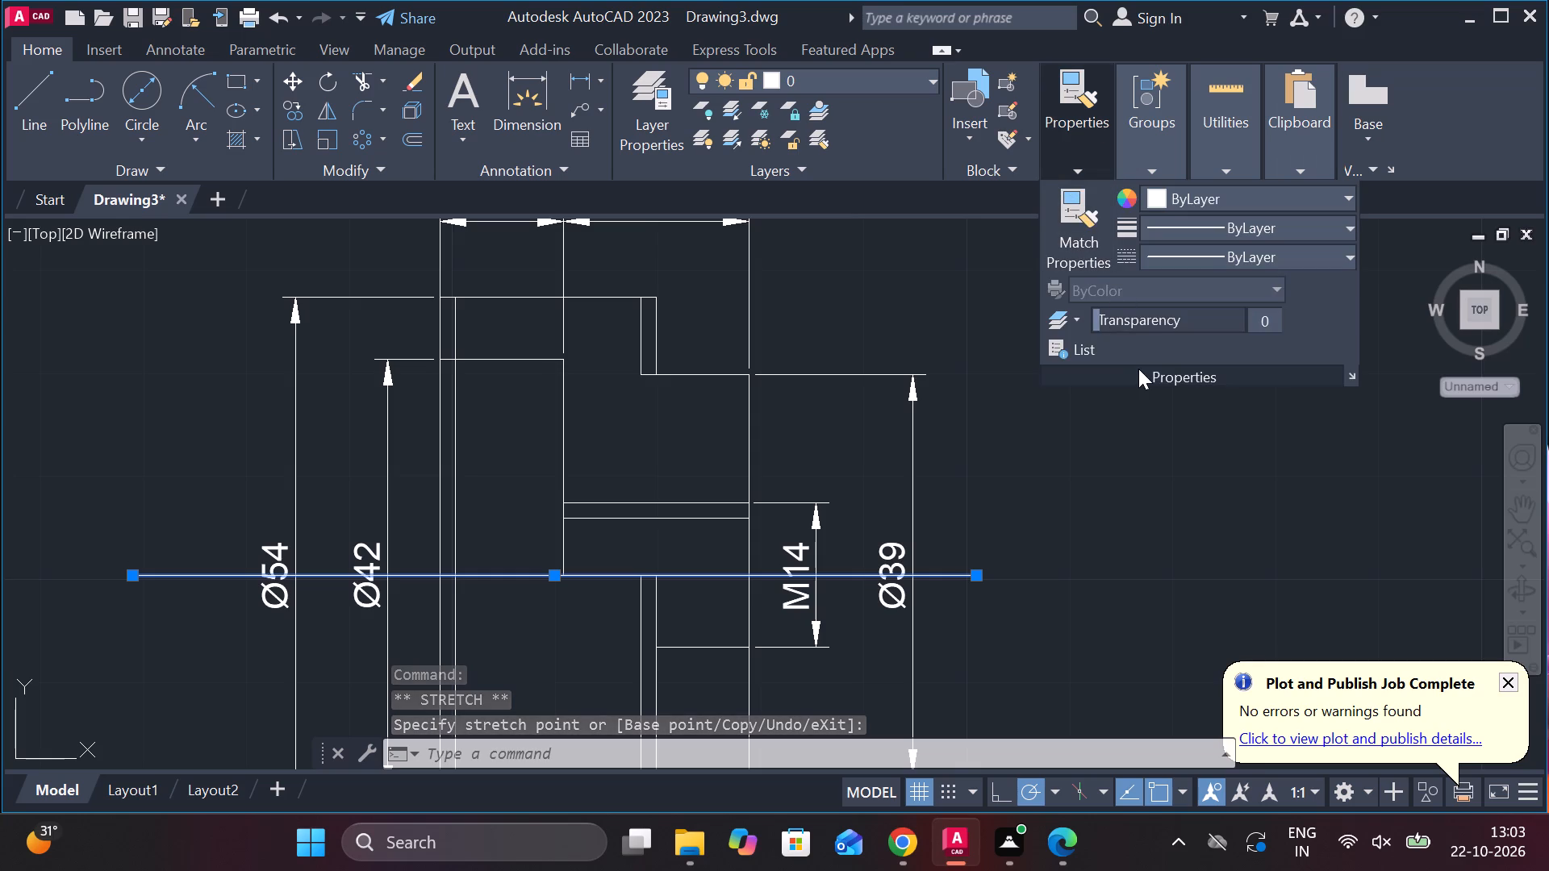
pyautogui.click(1333, 265)
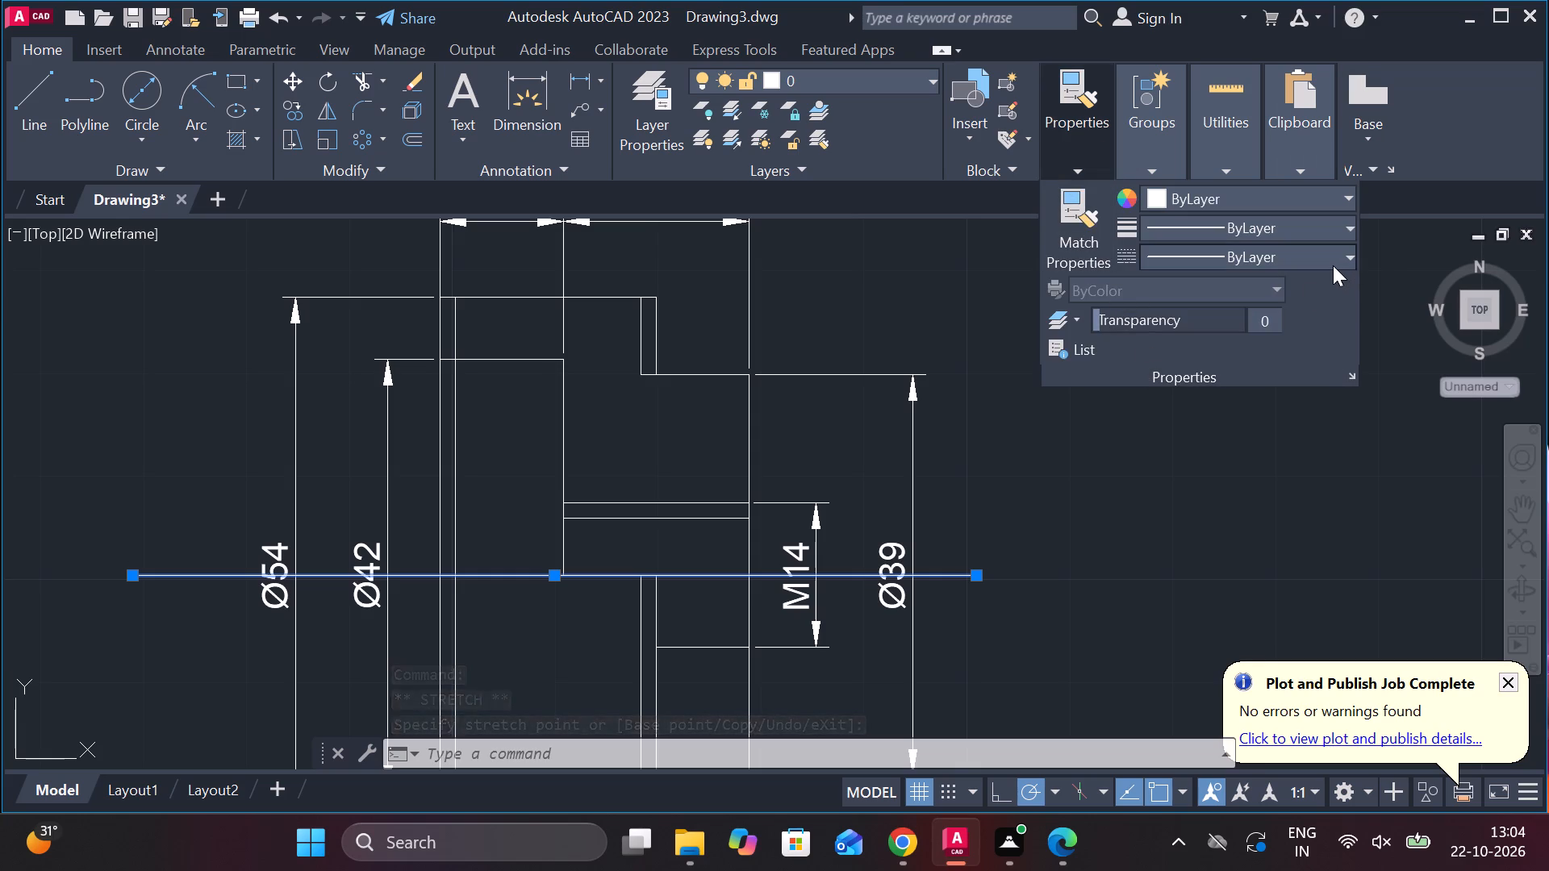
pyautogui.click(1296, 337)
# Draw a horizontal line across the undimensioned duplicate stepped component from its right edge's midpoint to its left edge.
pyautogui.scroll(-3, 1259, 580)
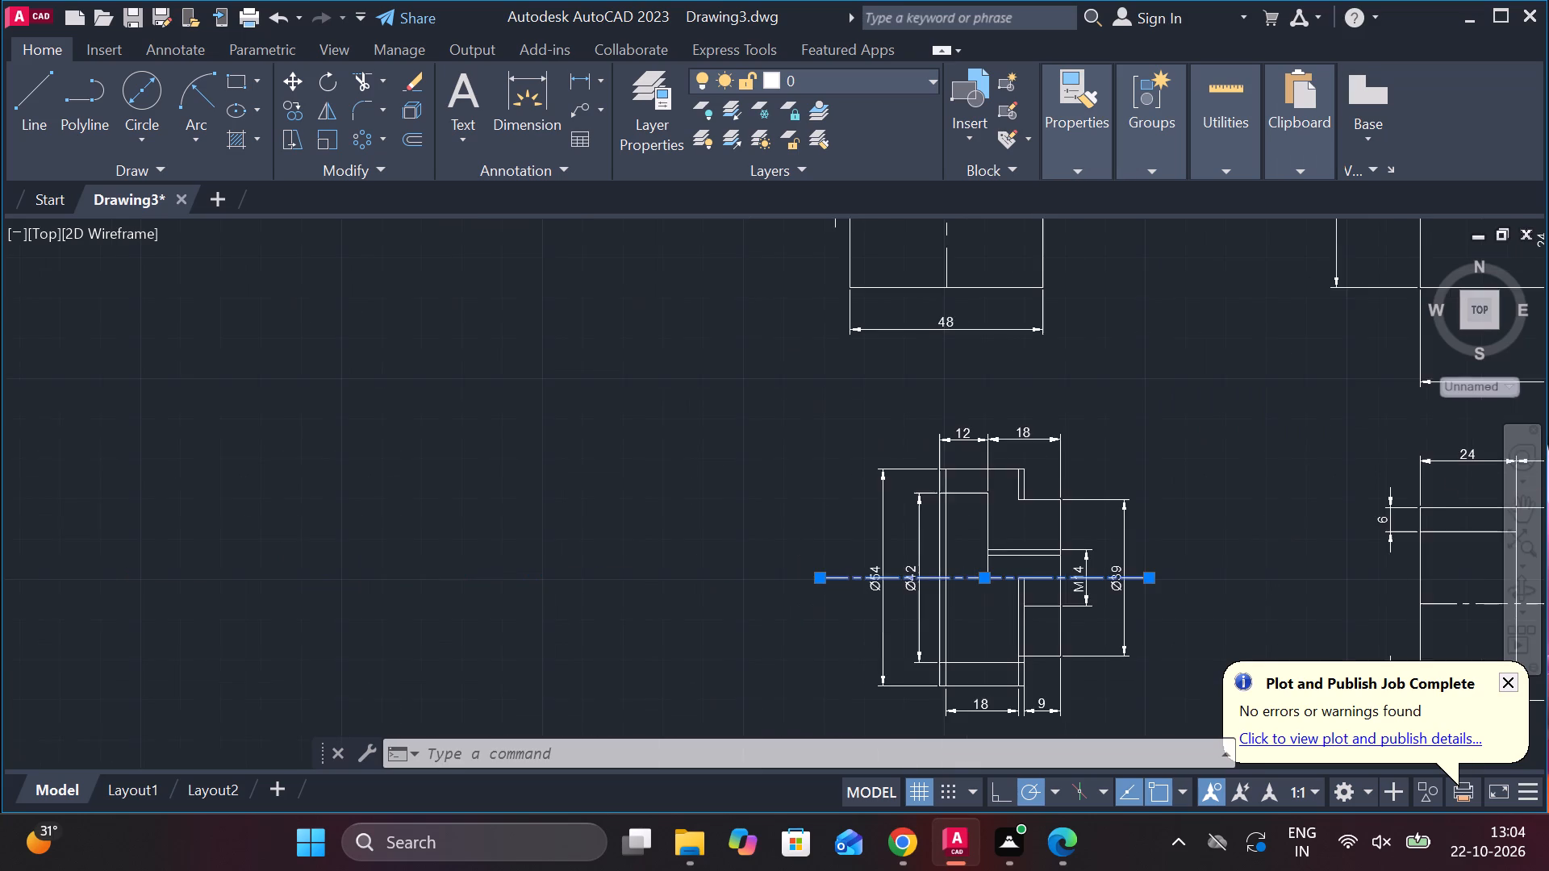
pyautogui.scroll(-4, 1315, 431)
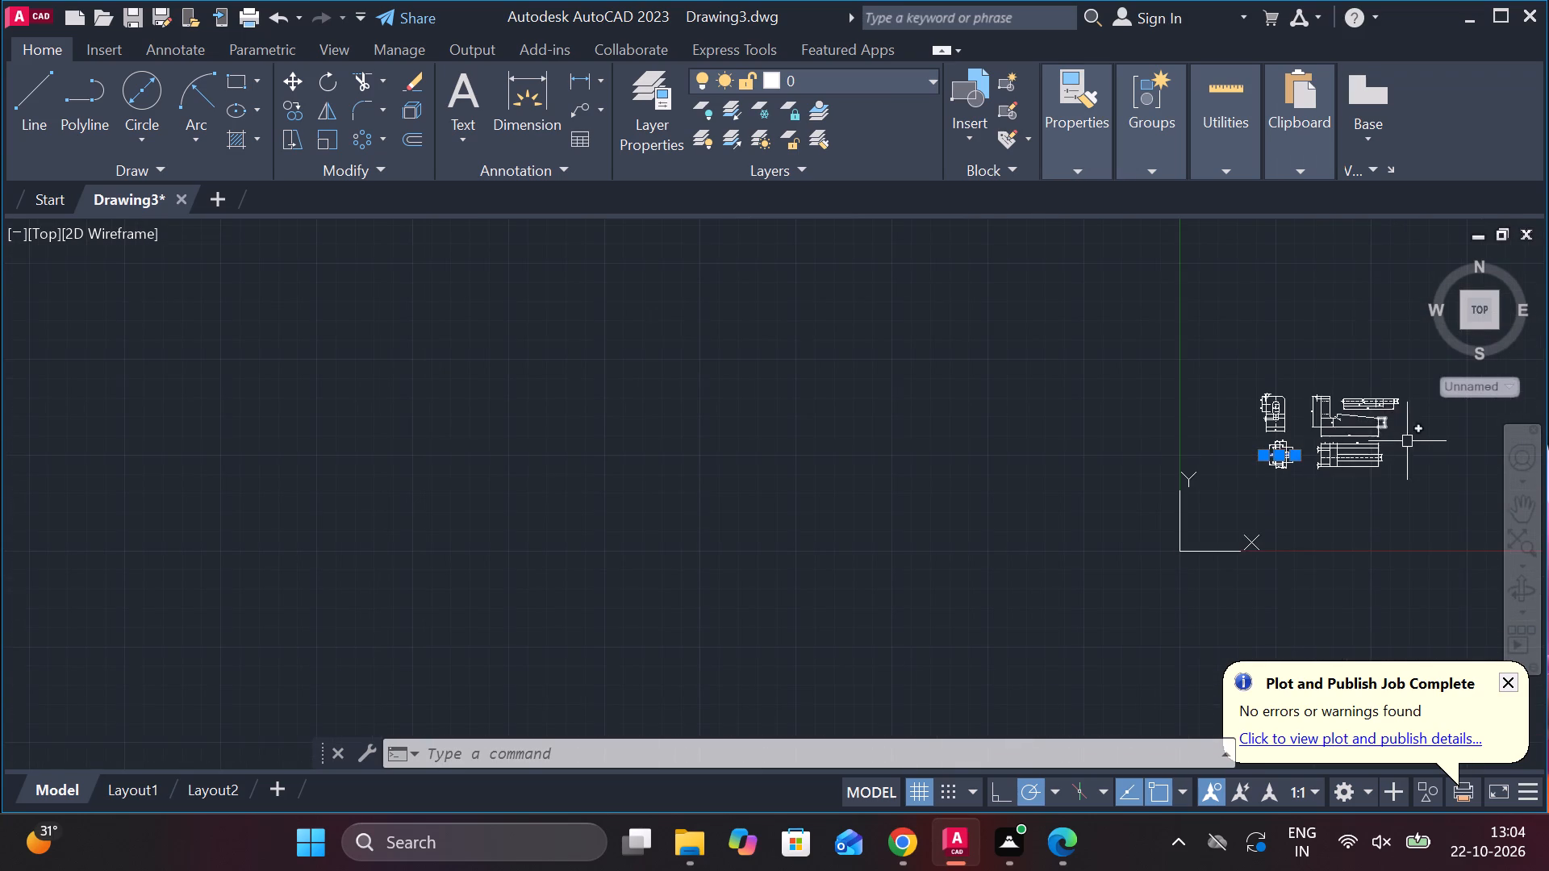
pyautogui.scroll(3, 1408, 441)
pyautogui.scroll(-4, 1403, 442)
pyautogui.scroll(-3, 1242, 415)
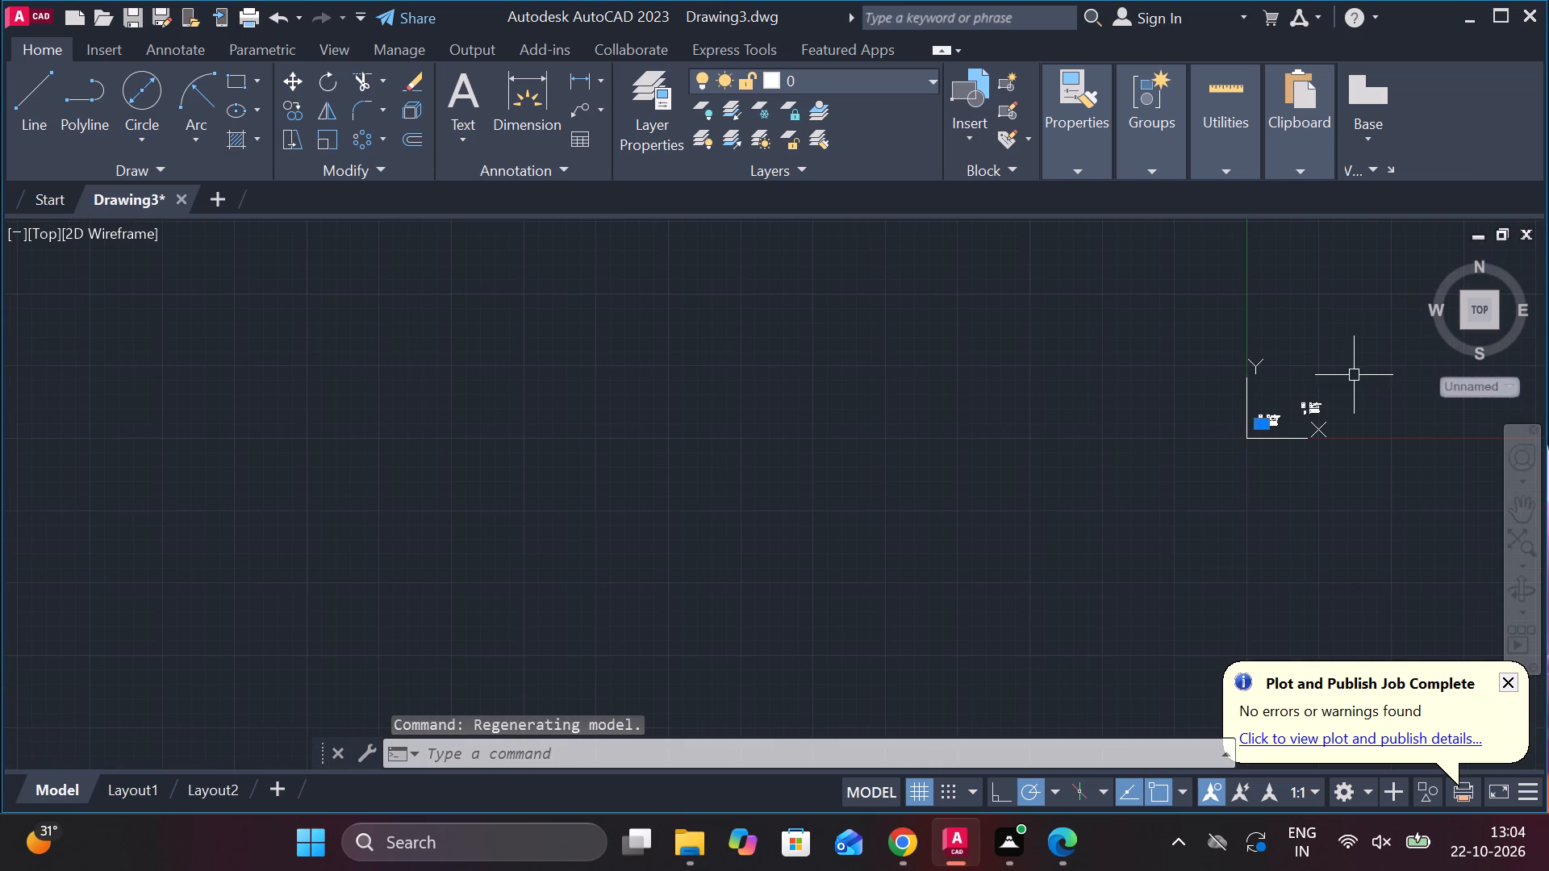
pyautogui.scroll(4, 1354, 375)
pyautogui.scroll(4, 998, 678)
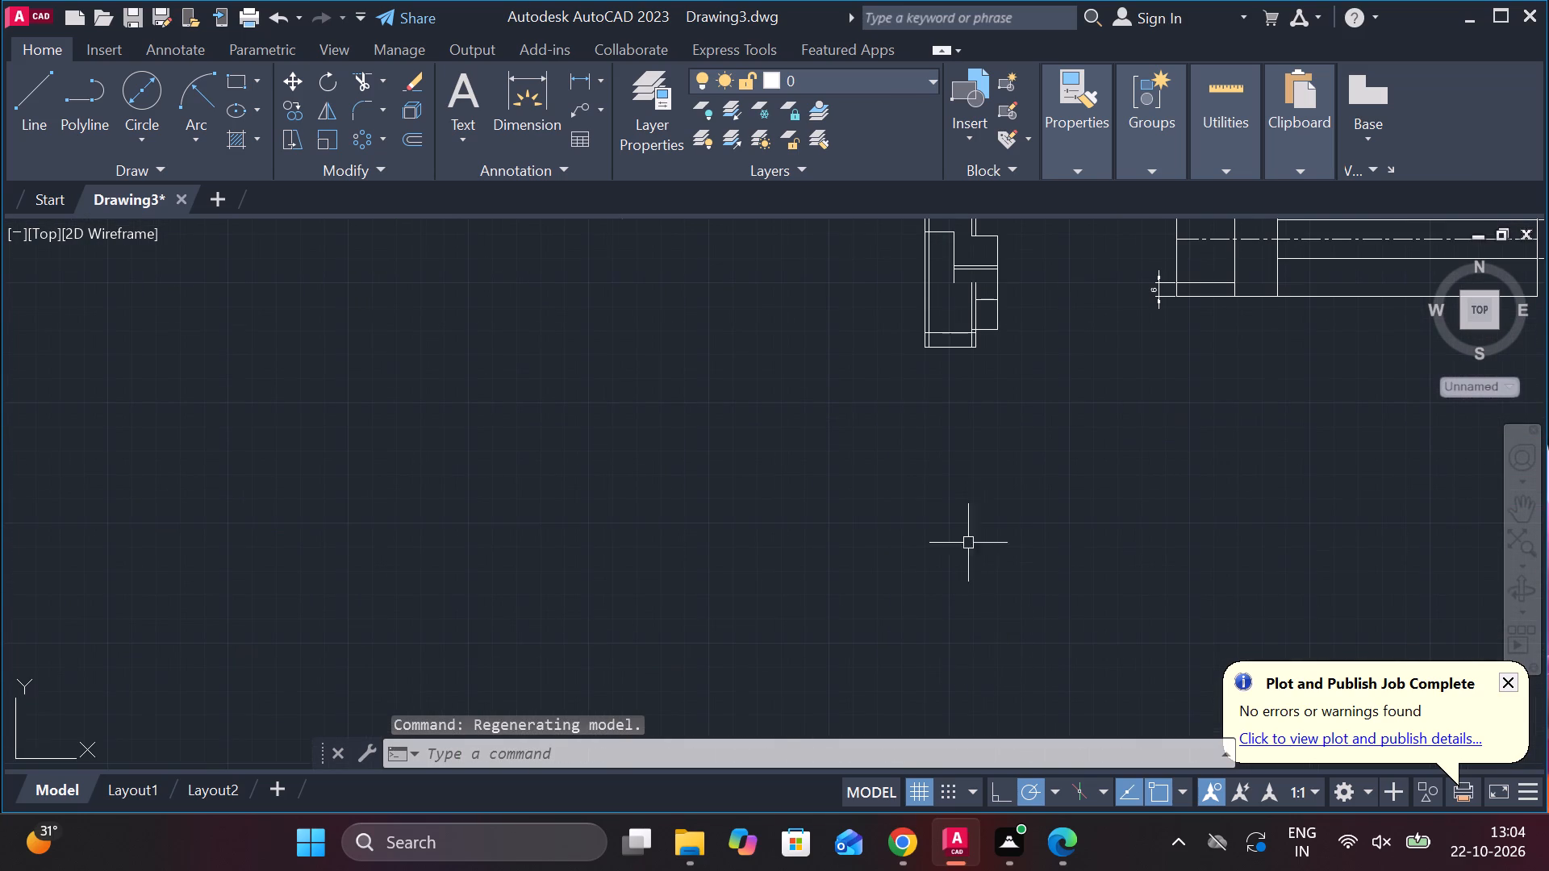
pyautogui.click(29, 91)
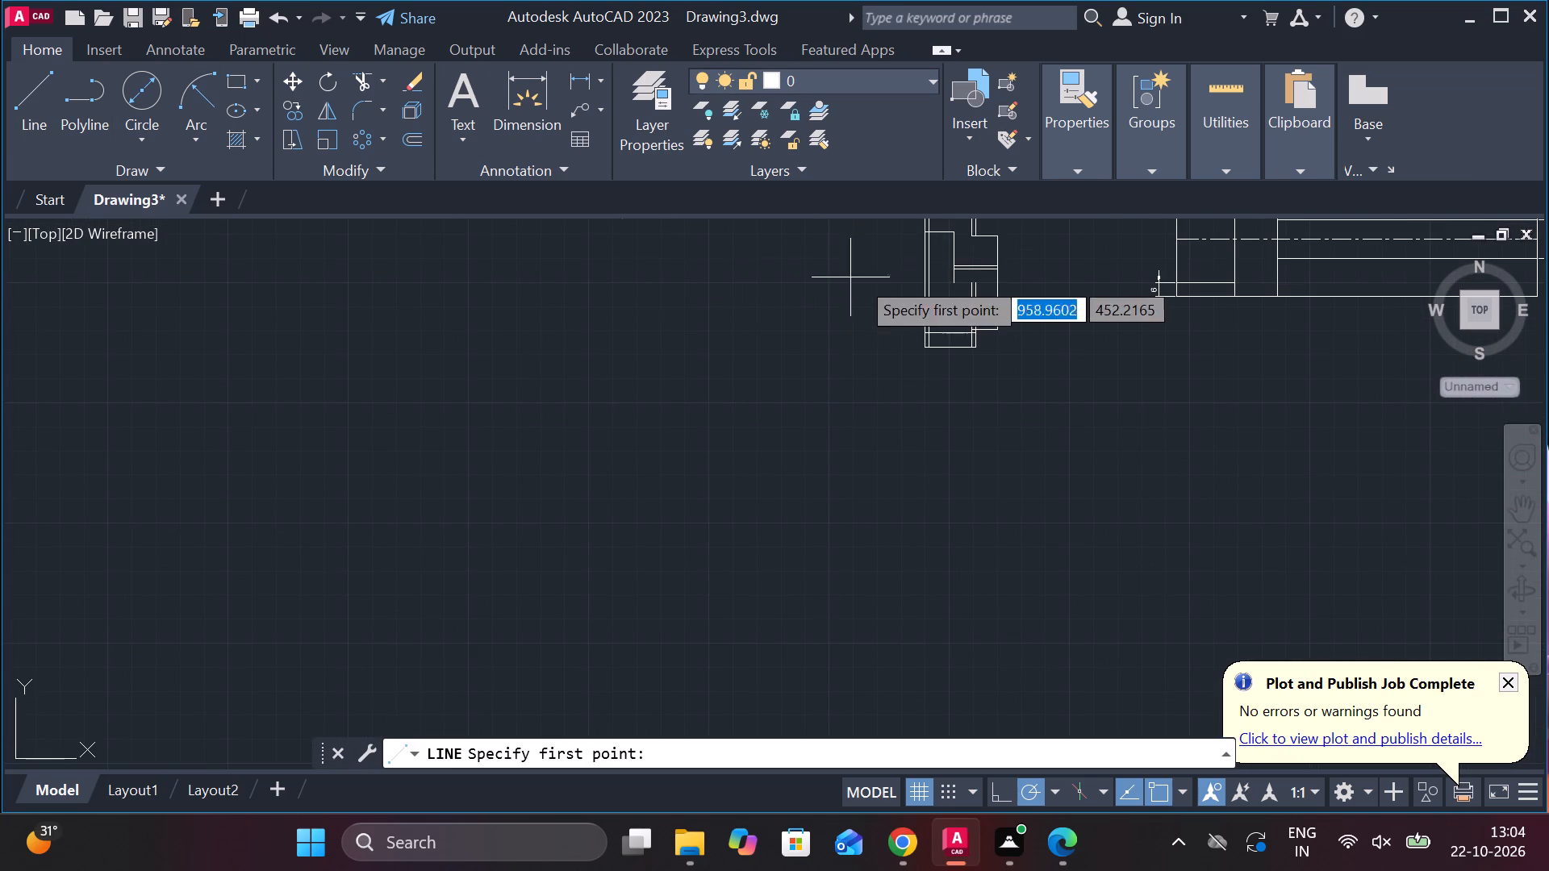
pyautogui.click(994, 281)
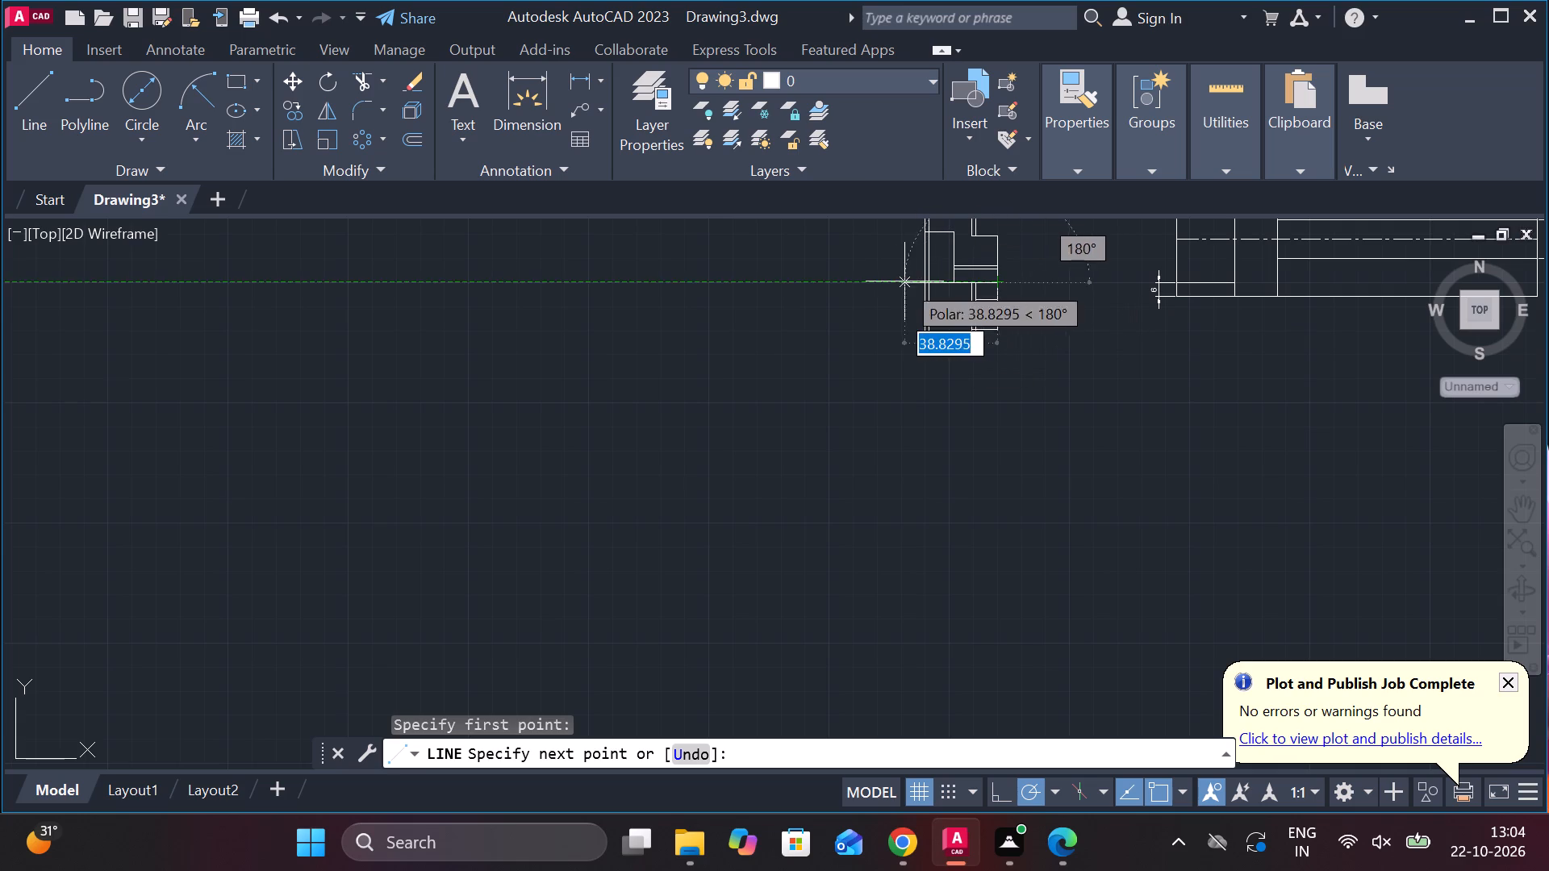
pyautogui.click(933, 285)
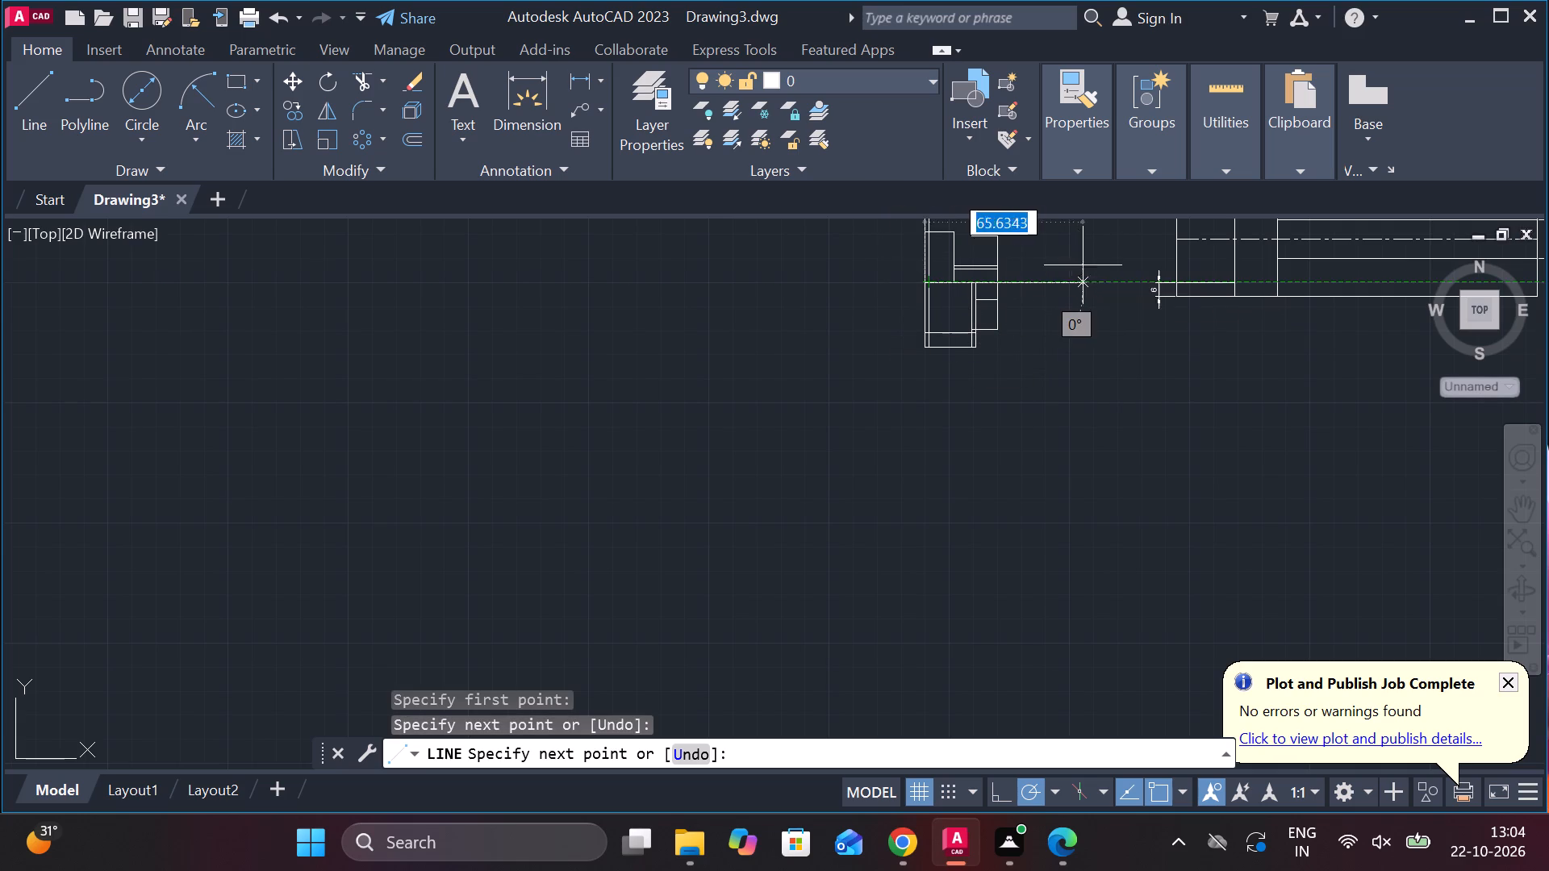
pyautogui.press('Escape')
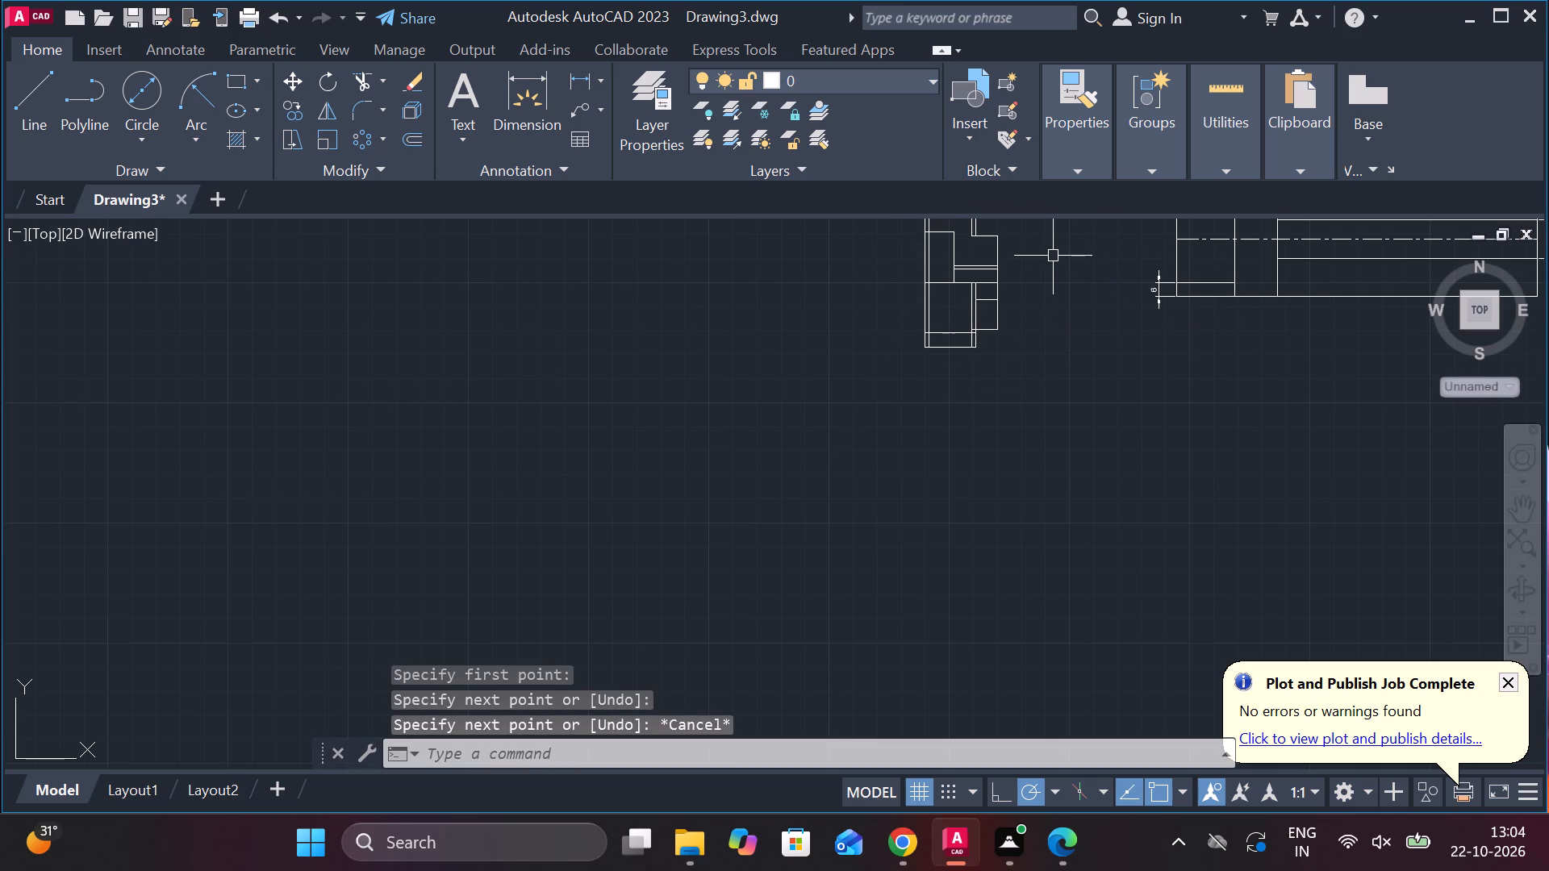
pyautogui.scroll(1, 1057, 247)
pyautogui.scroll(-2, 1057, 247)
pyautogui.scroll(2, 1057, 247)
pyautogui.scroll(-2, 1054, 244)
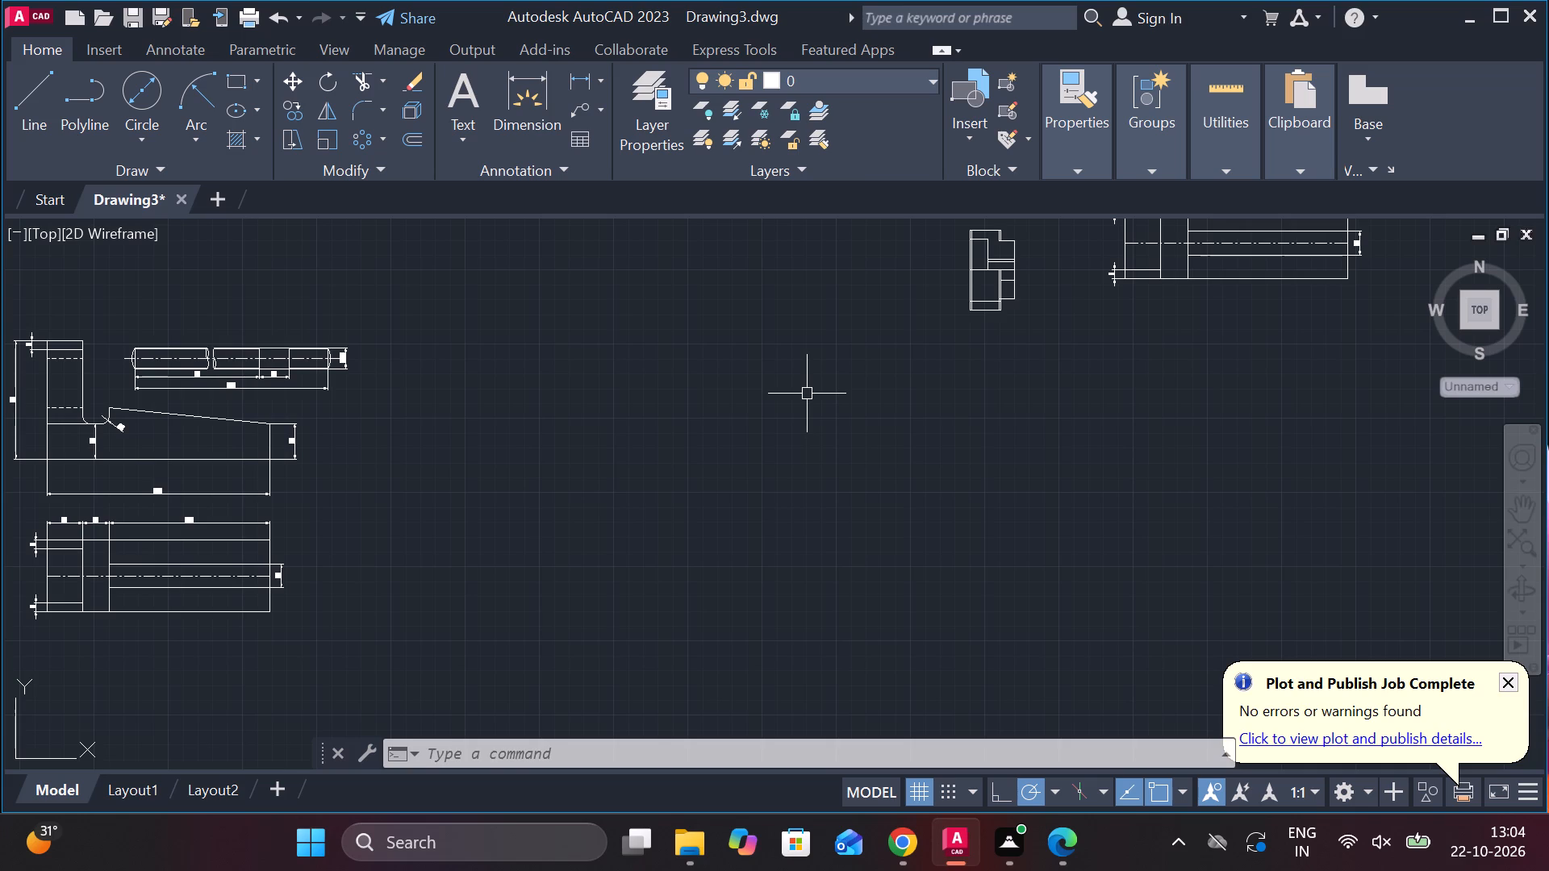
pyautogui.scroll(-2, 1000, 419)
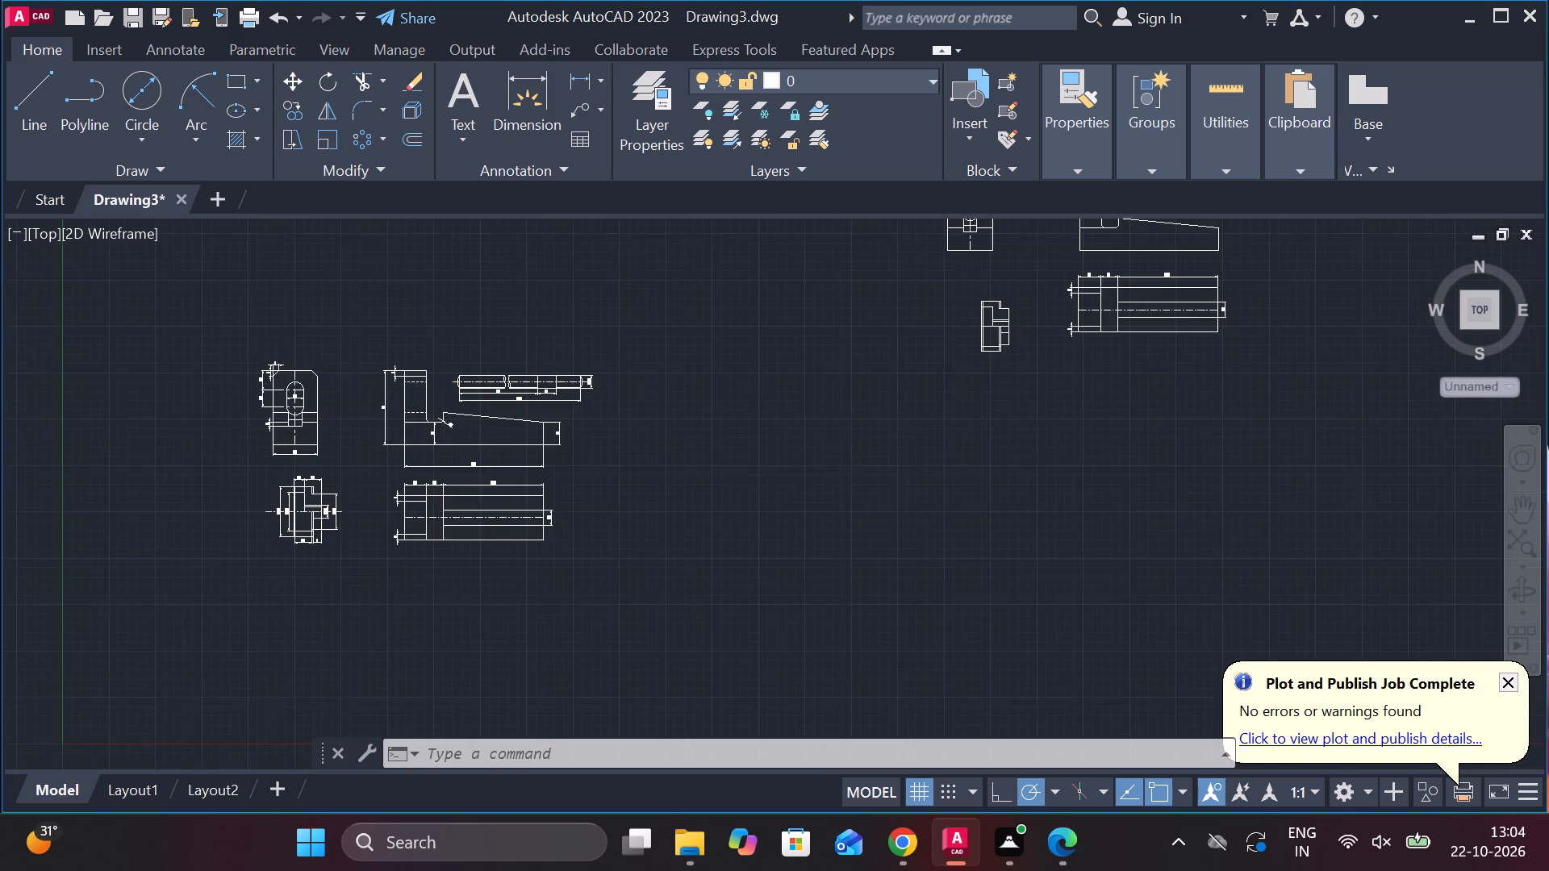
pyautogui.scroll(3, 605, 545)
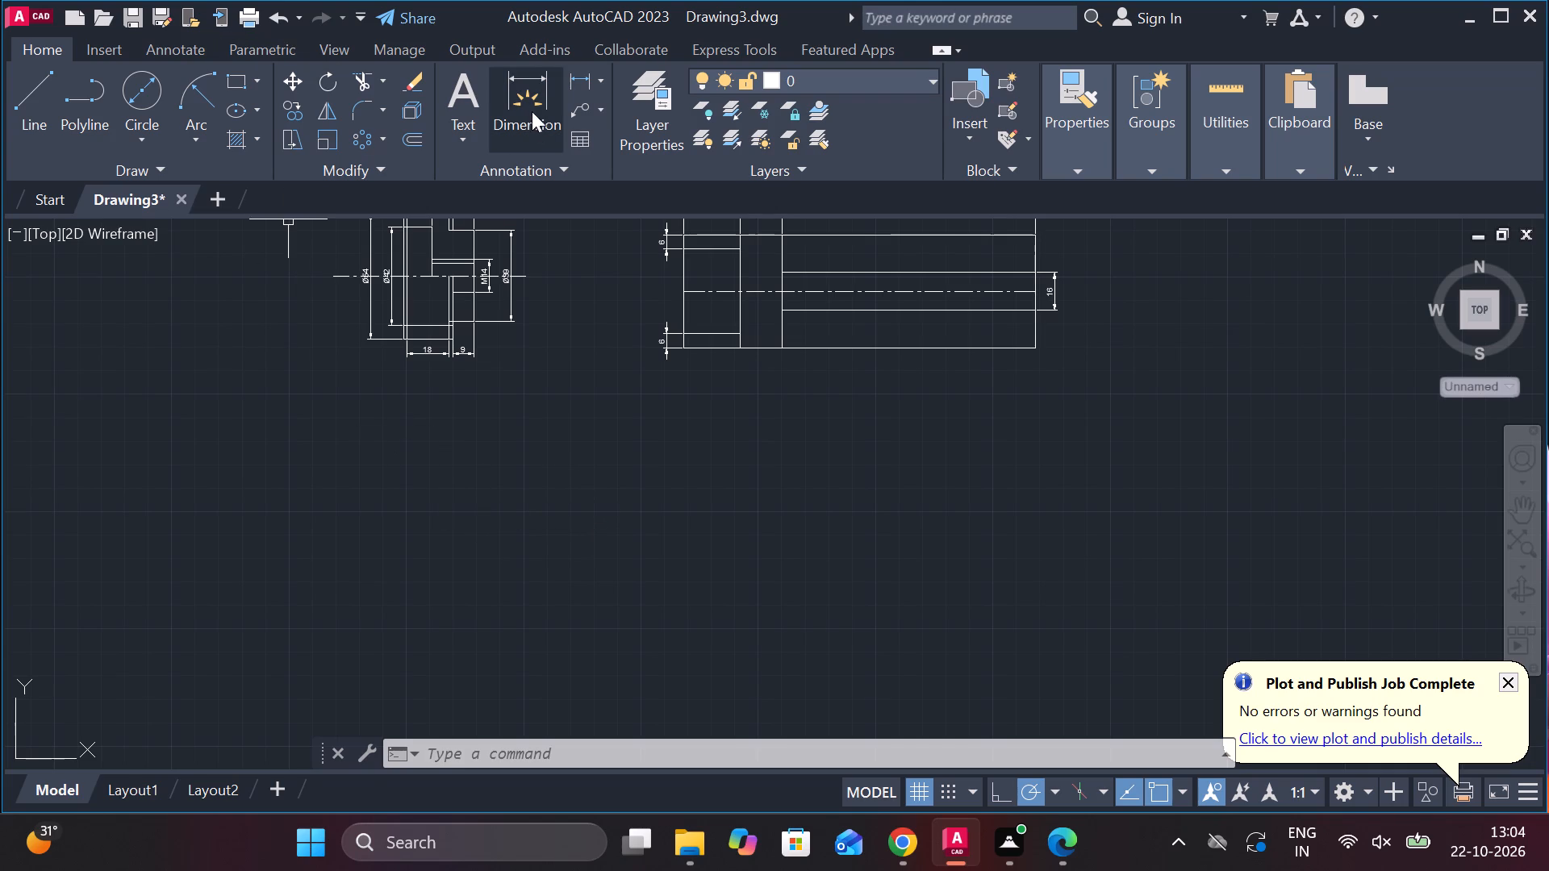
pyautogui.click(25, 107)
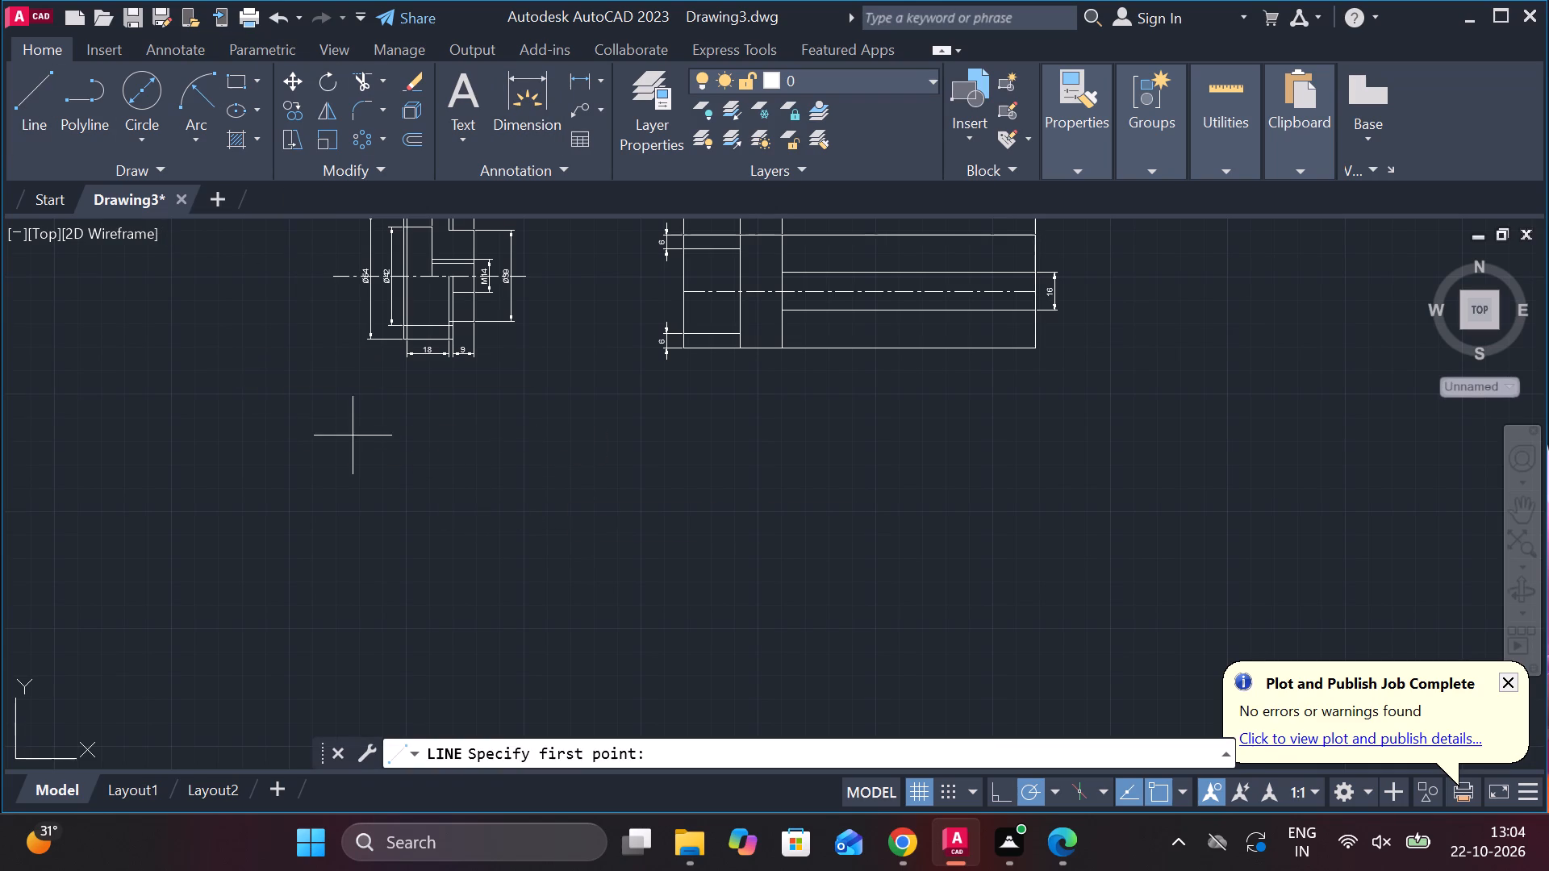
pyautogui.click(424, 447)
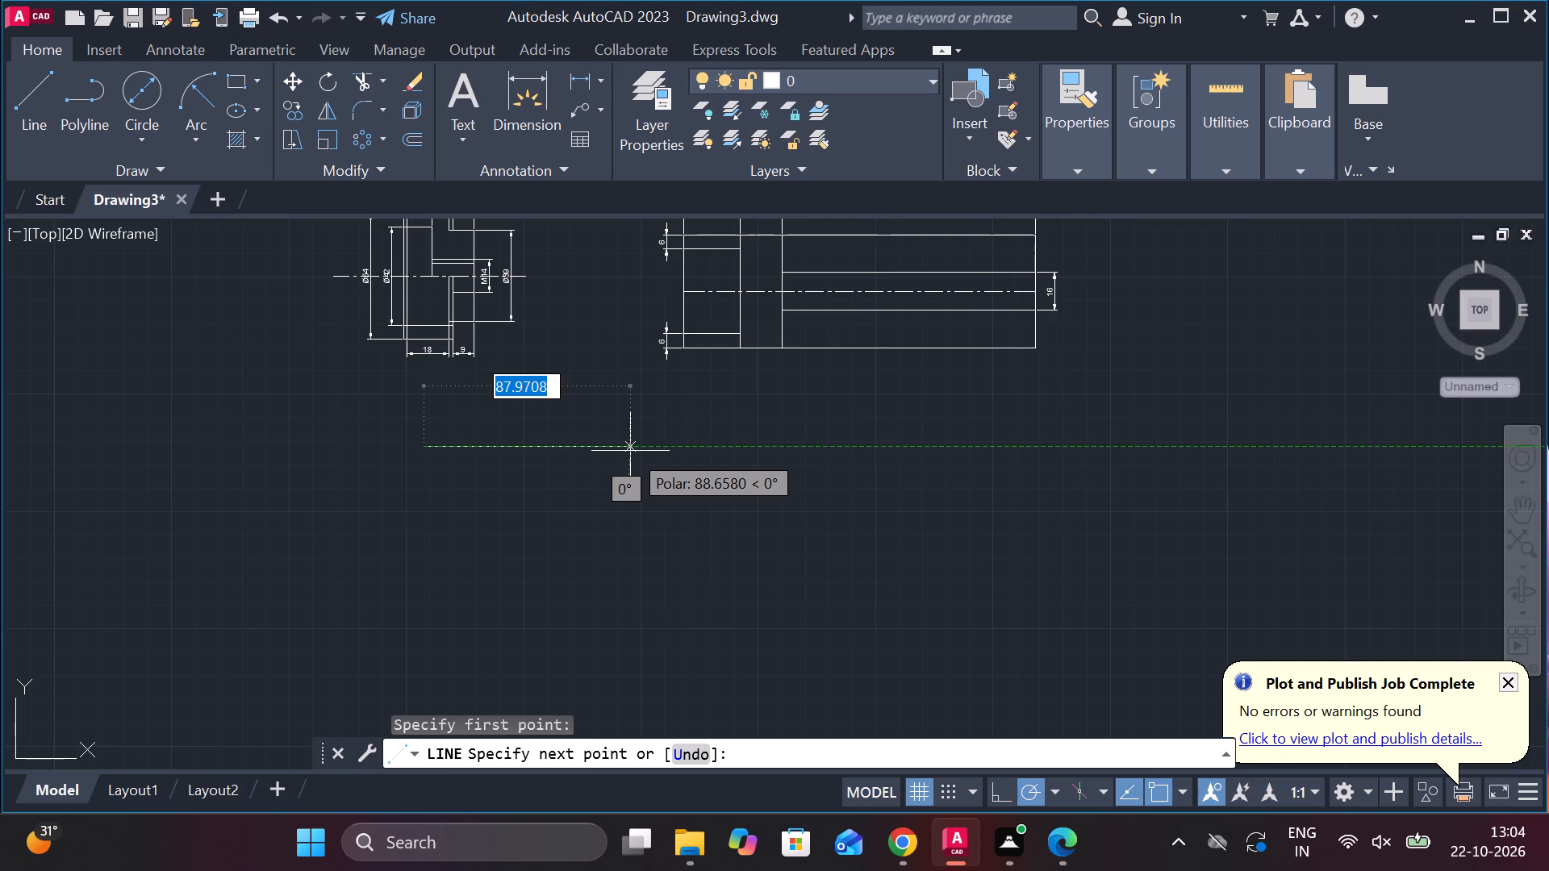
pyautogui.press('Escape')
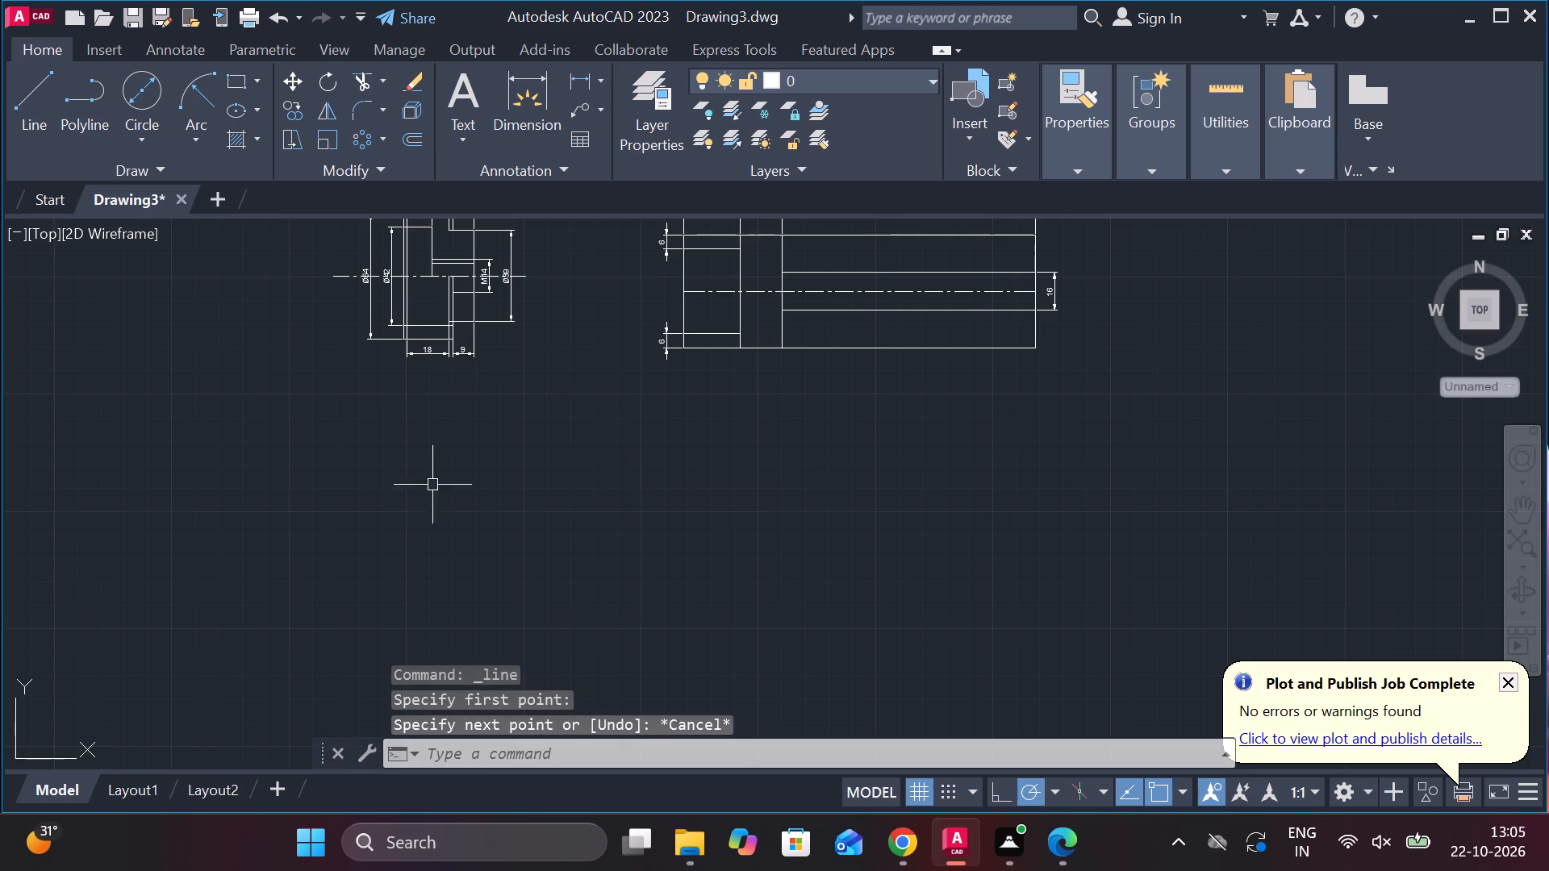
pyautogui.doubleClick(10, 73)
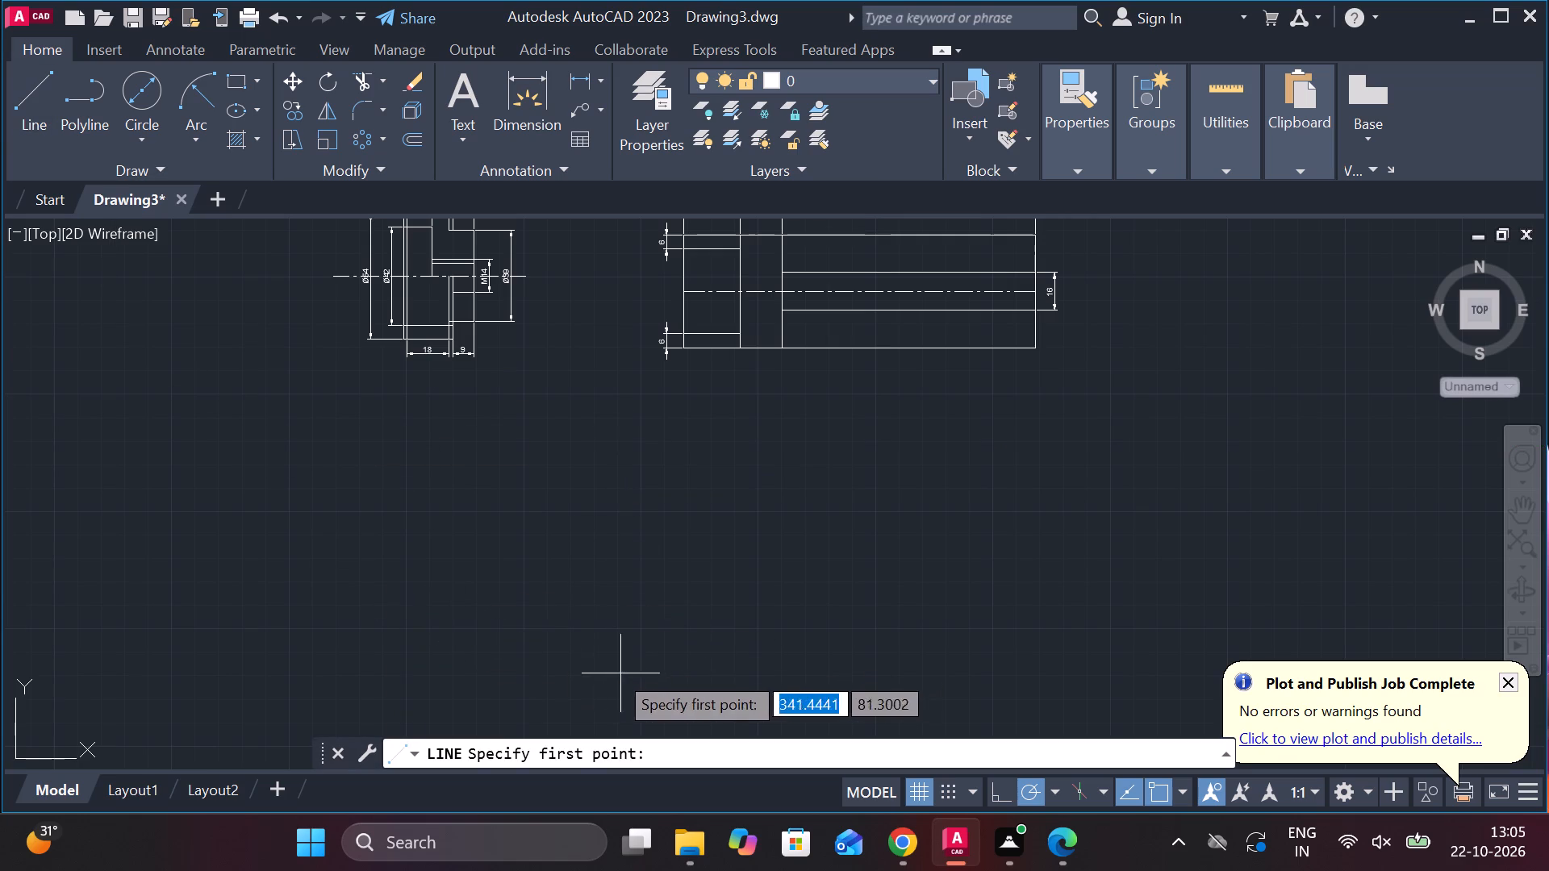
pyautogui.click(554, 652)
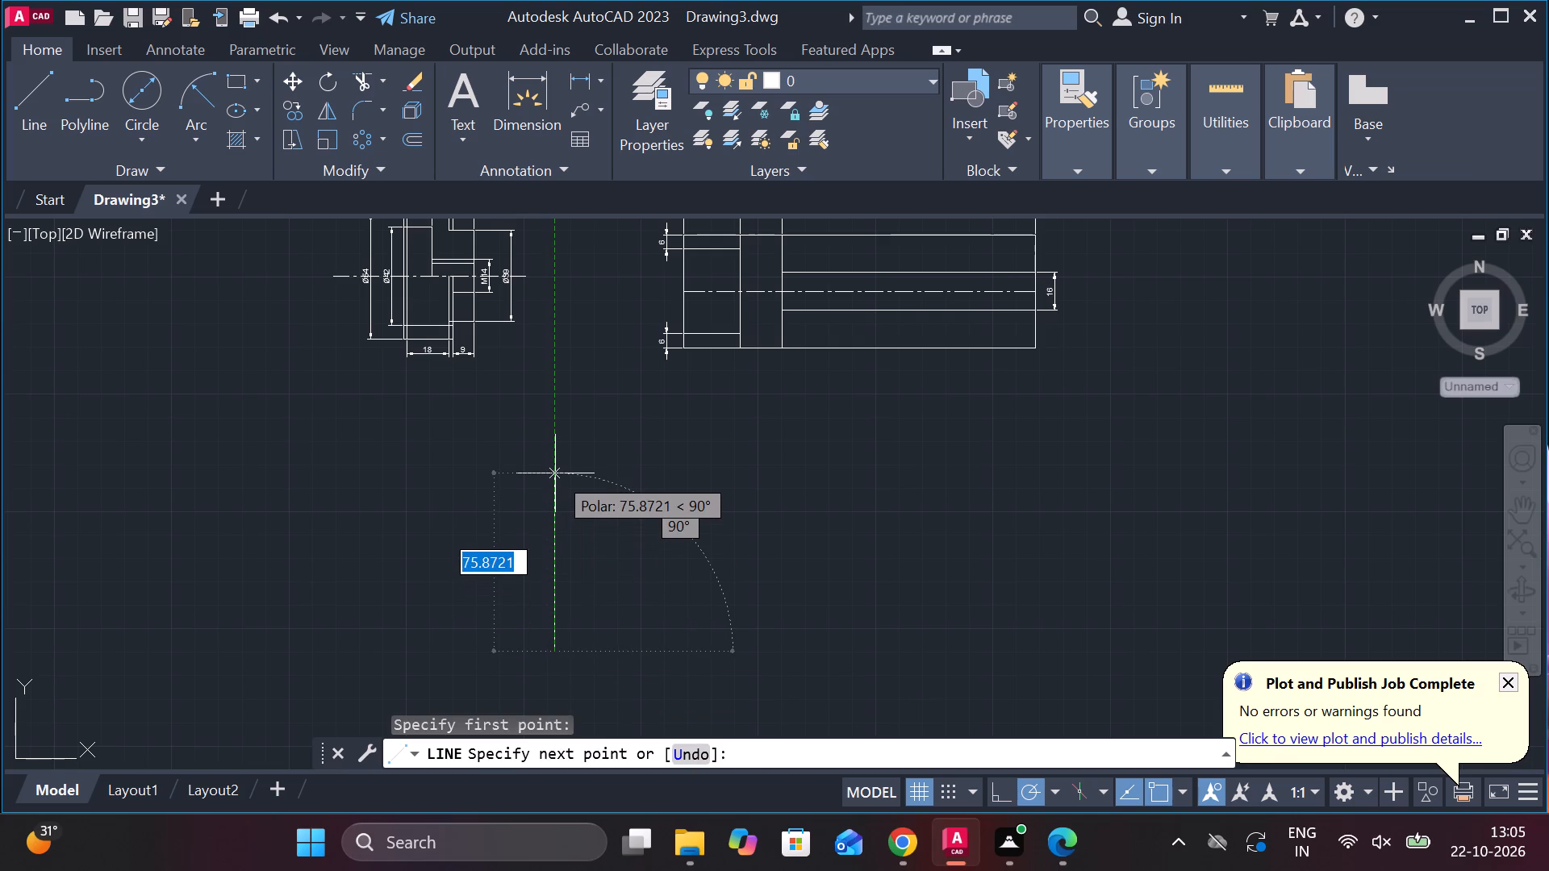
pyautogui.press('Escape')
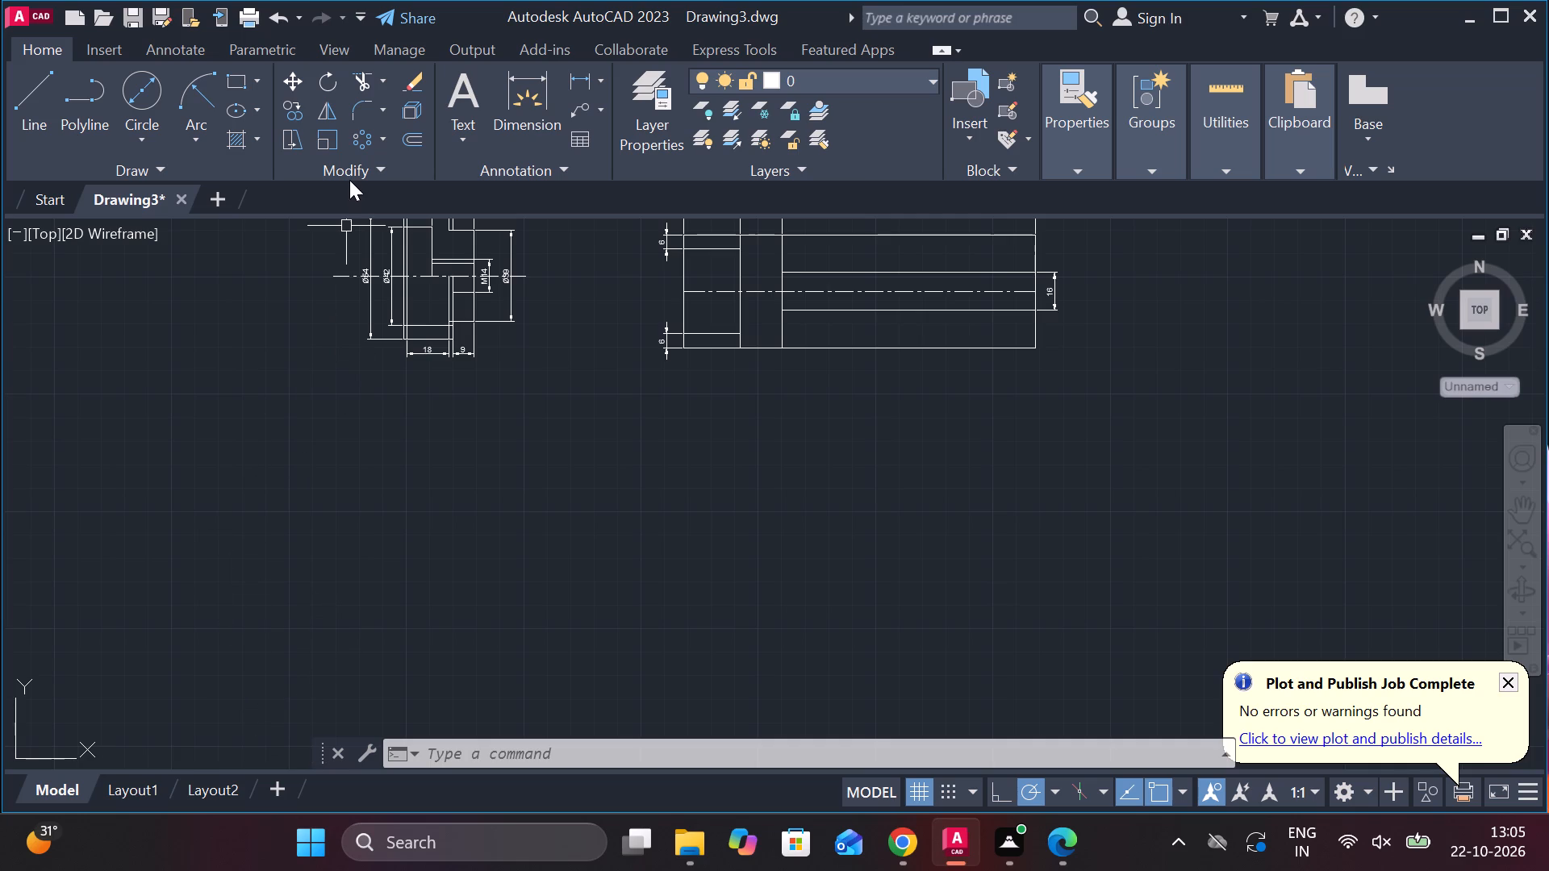
# Draw a horizontal line 114 long in the empty area below the dimensioned stepped component.
pyautogui.click(27, 89)
pyautogui.click(311, 461)
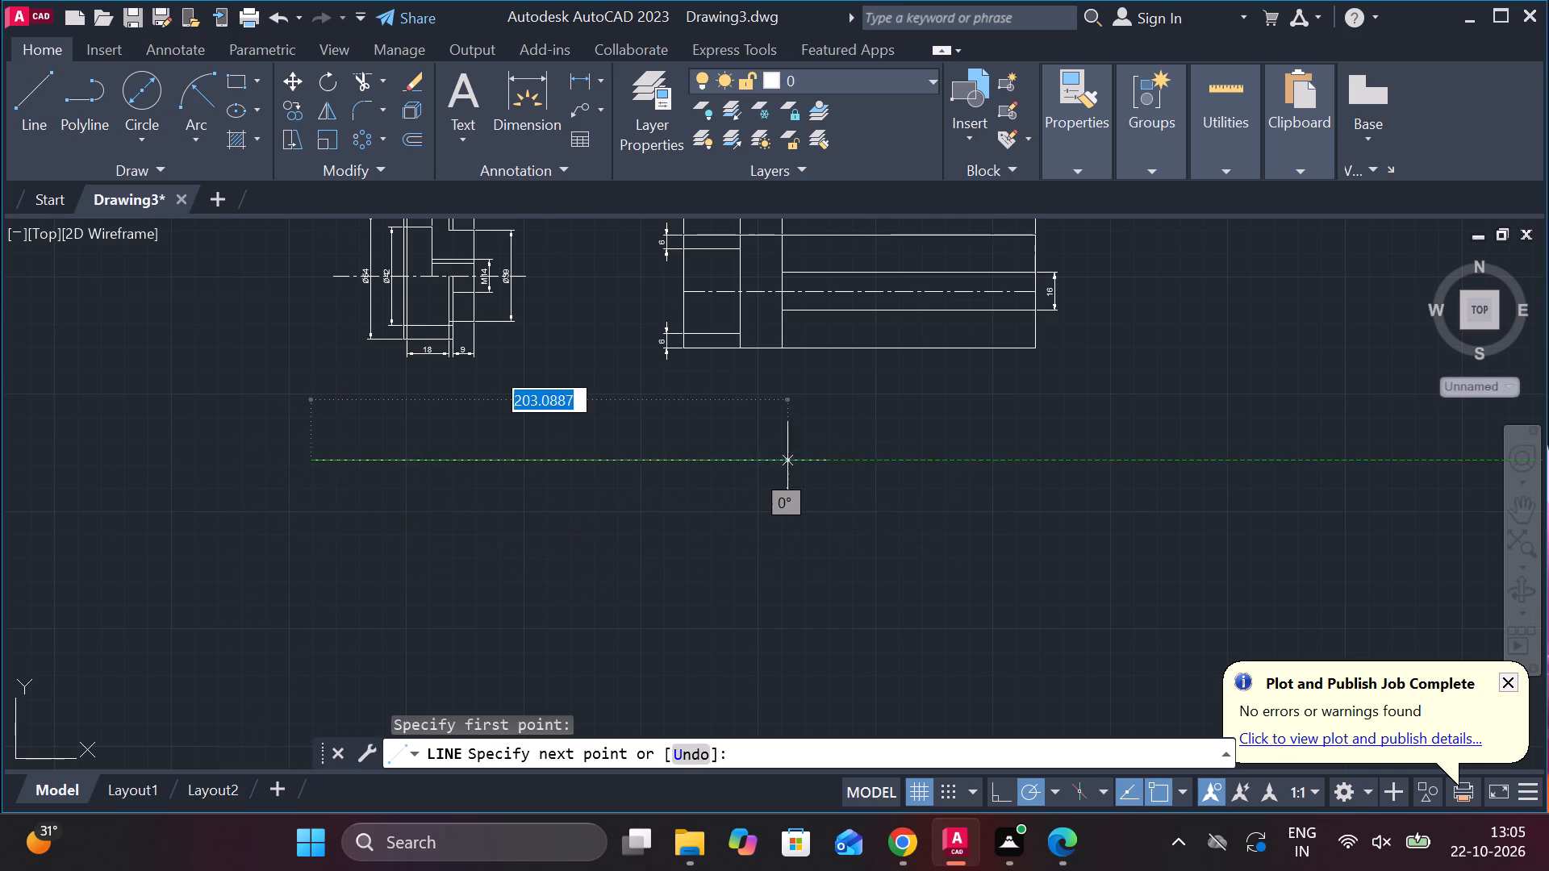
pyautogui.press('1')
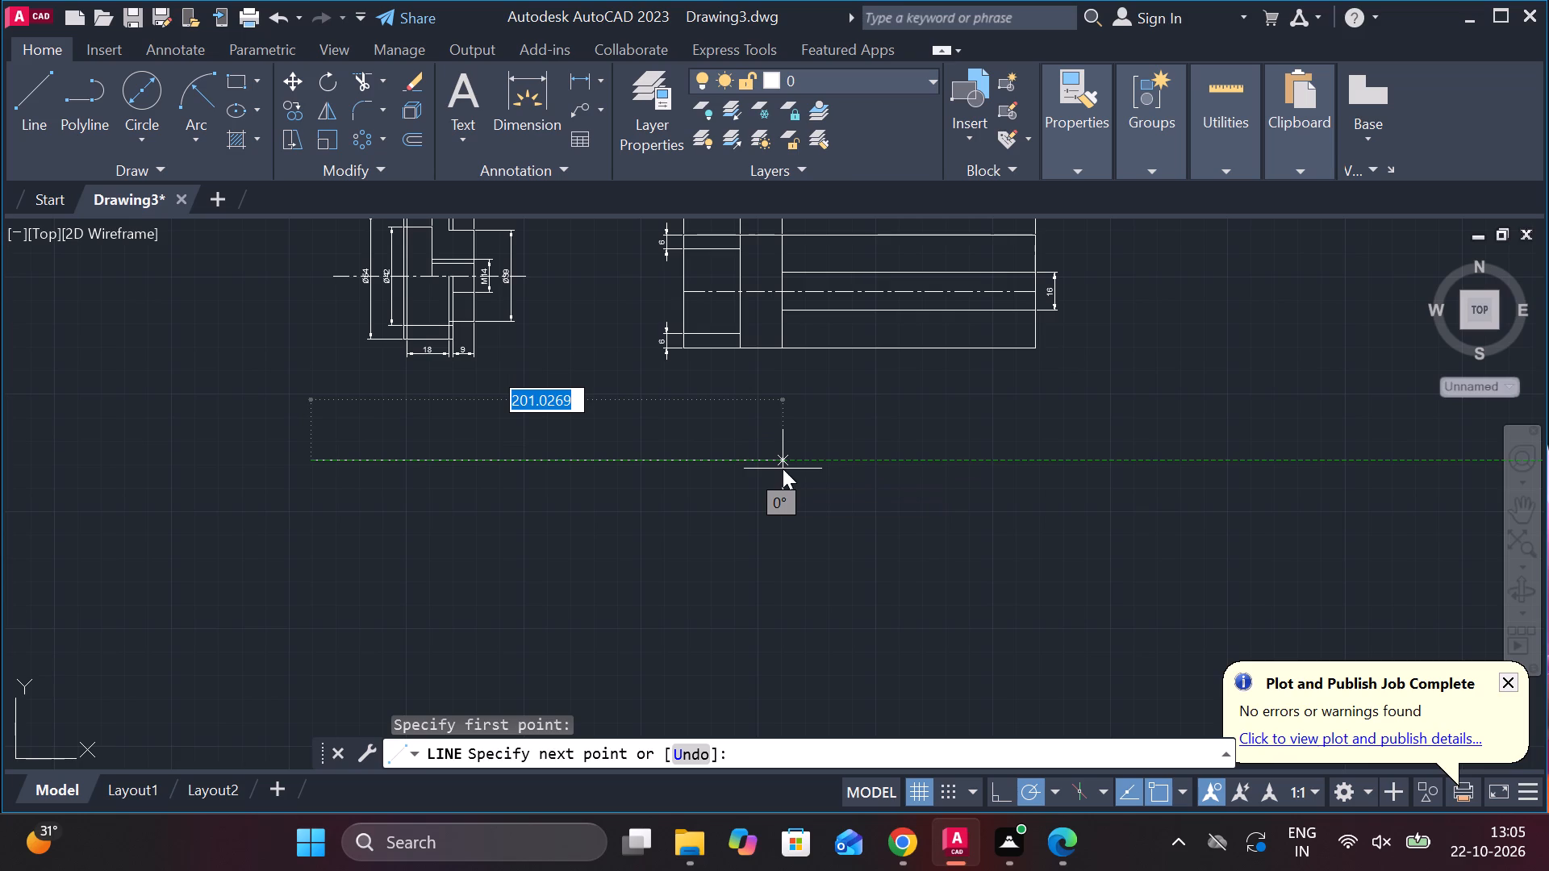
pyautogui.press('5')
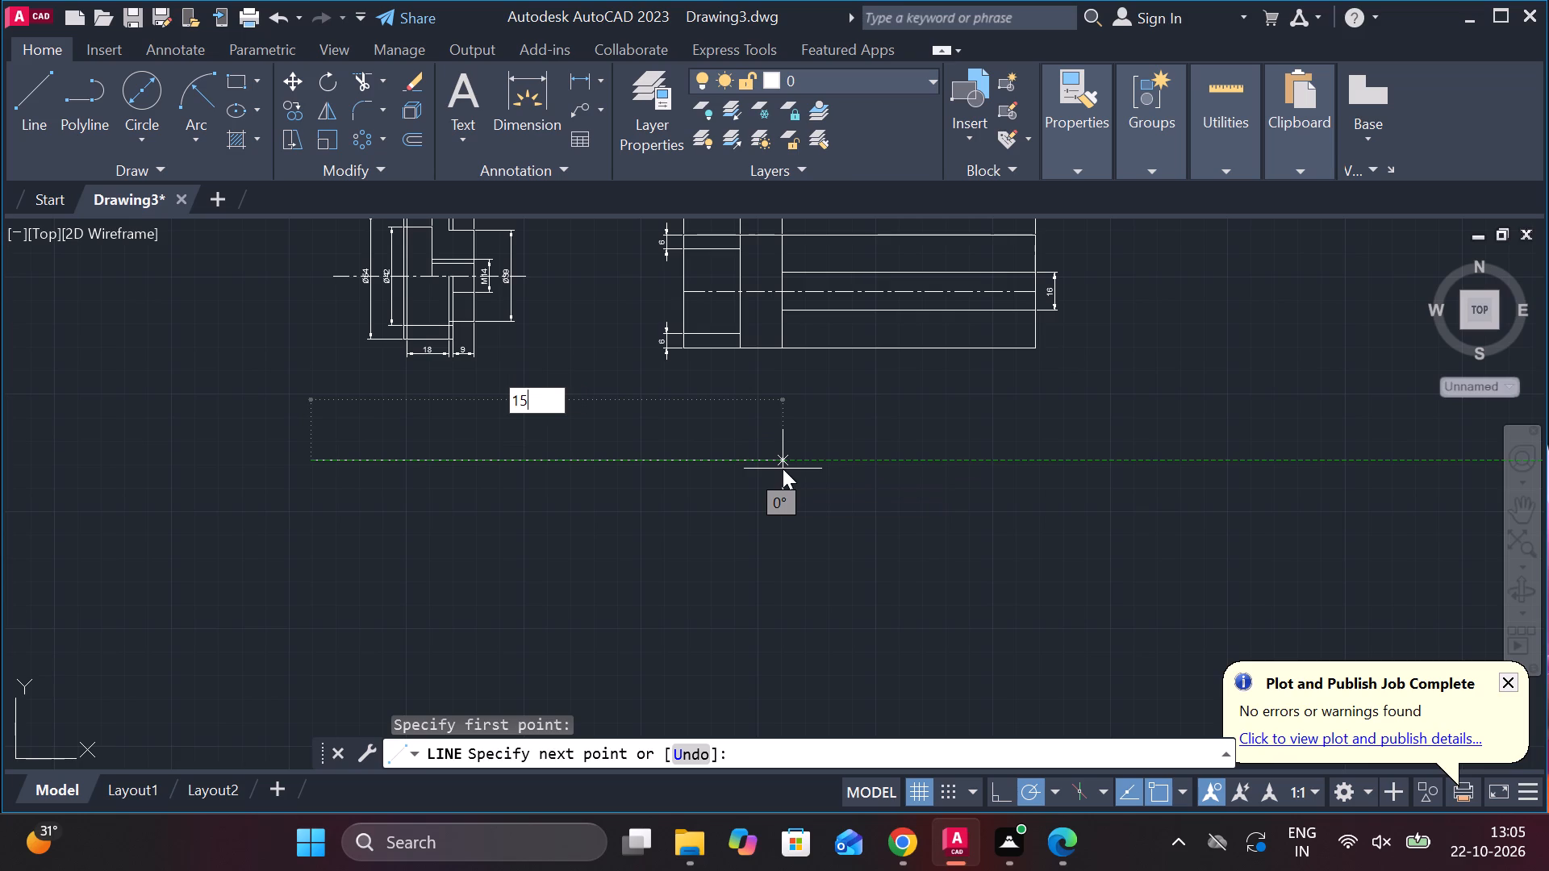
pyautogui.press('BackSpace')
pyautogui.write('11')
pyautogui.press('BackSpace')
pyautogui.press('4')
pyautogui.press('Return')
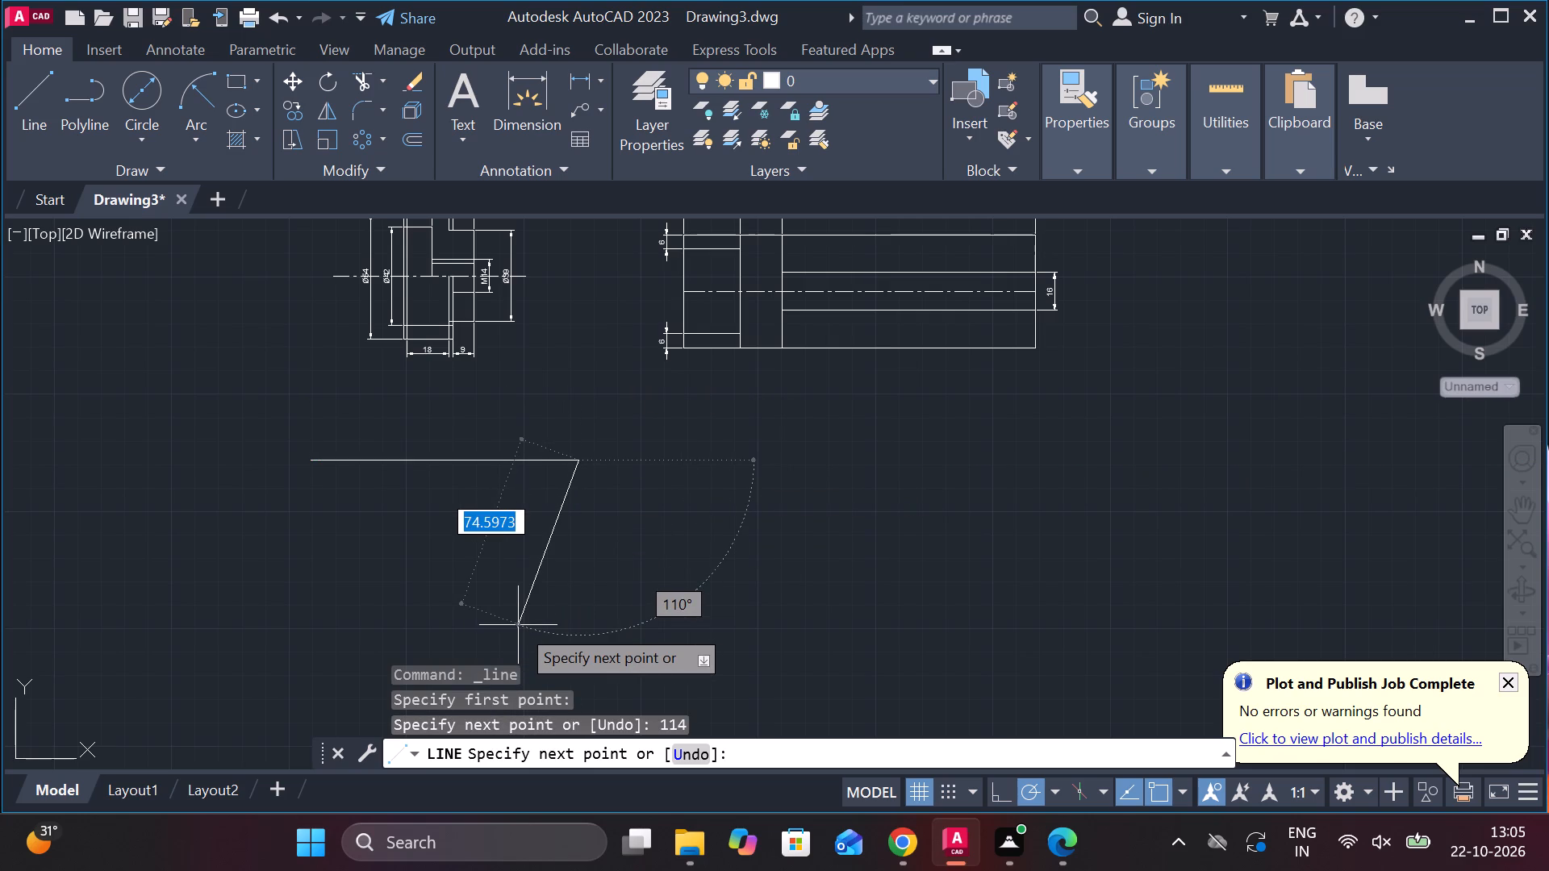
pyautogui.press('Escape')
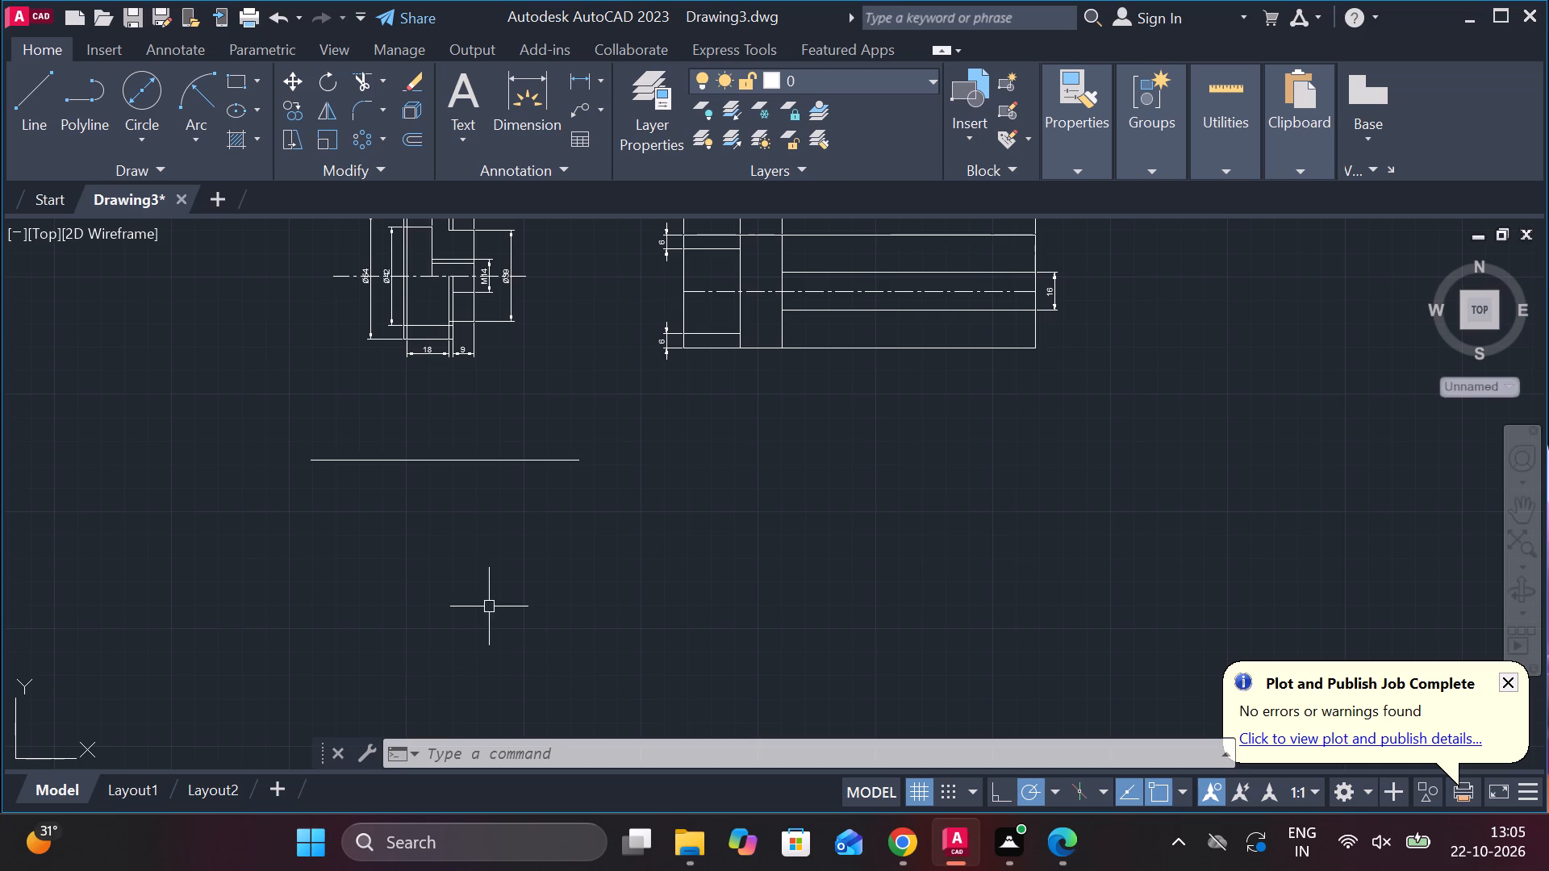
# Copy the new horizontal line 27 straight down from its midpoint.
pyautogui.click(455, 465)
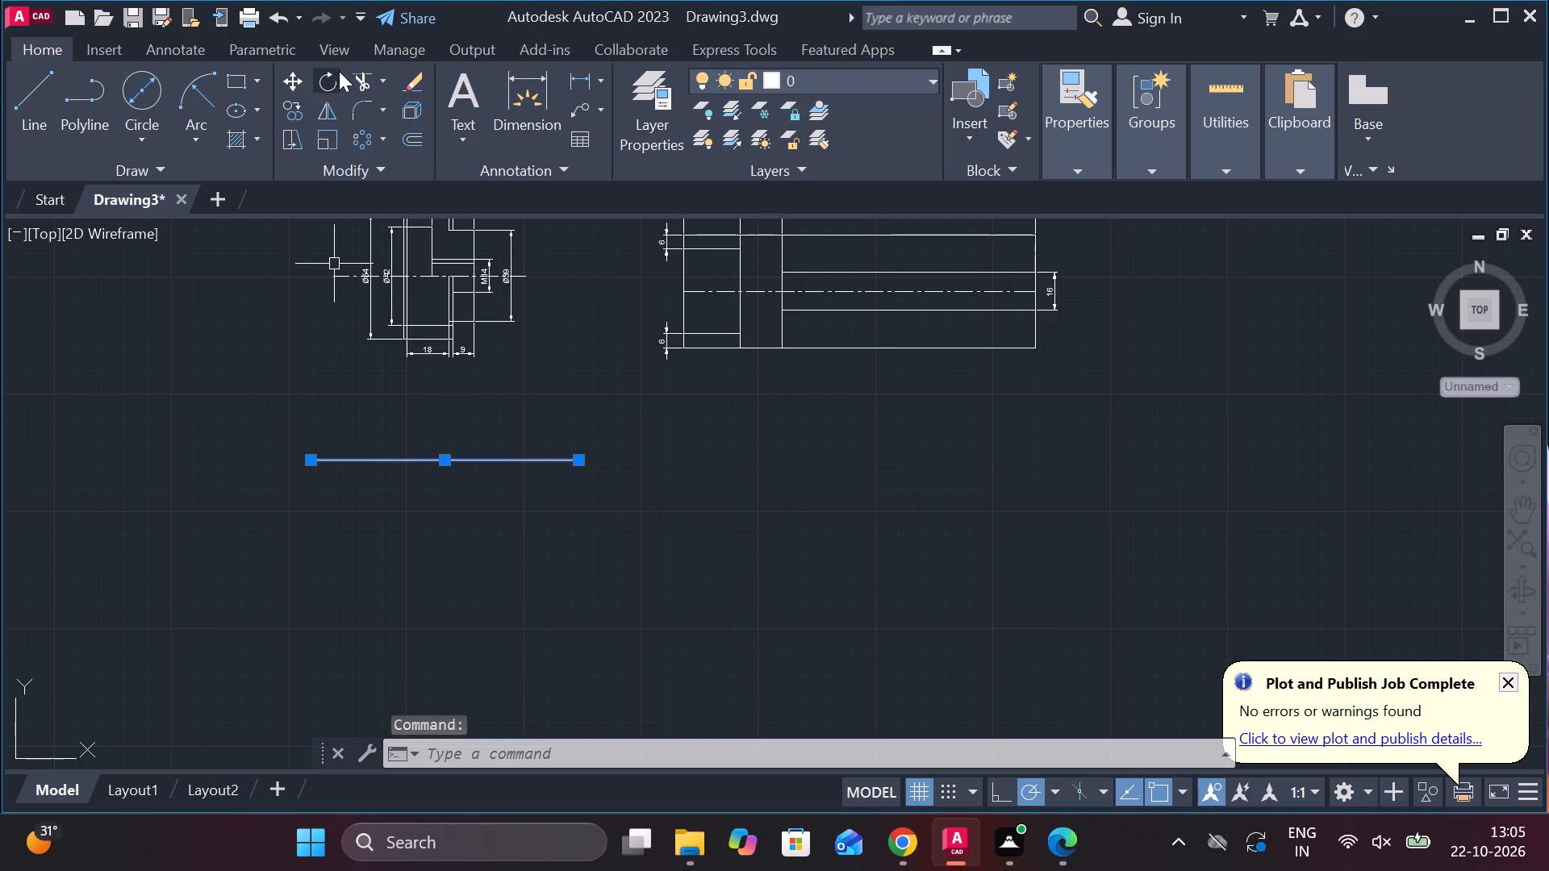
pyautogui.click(300, 115)
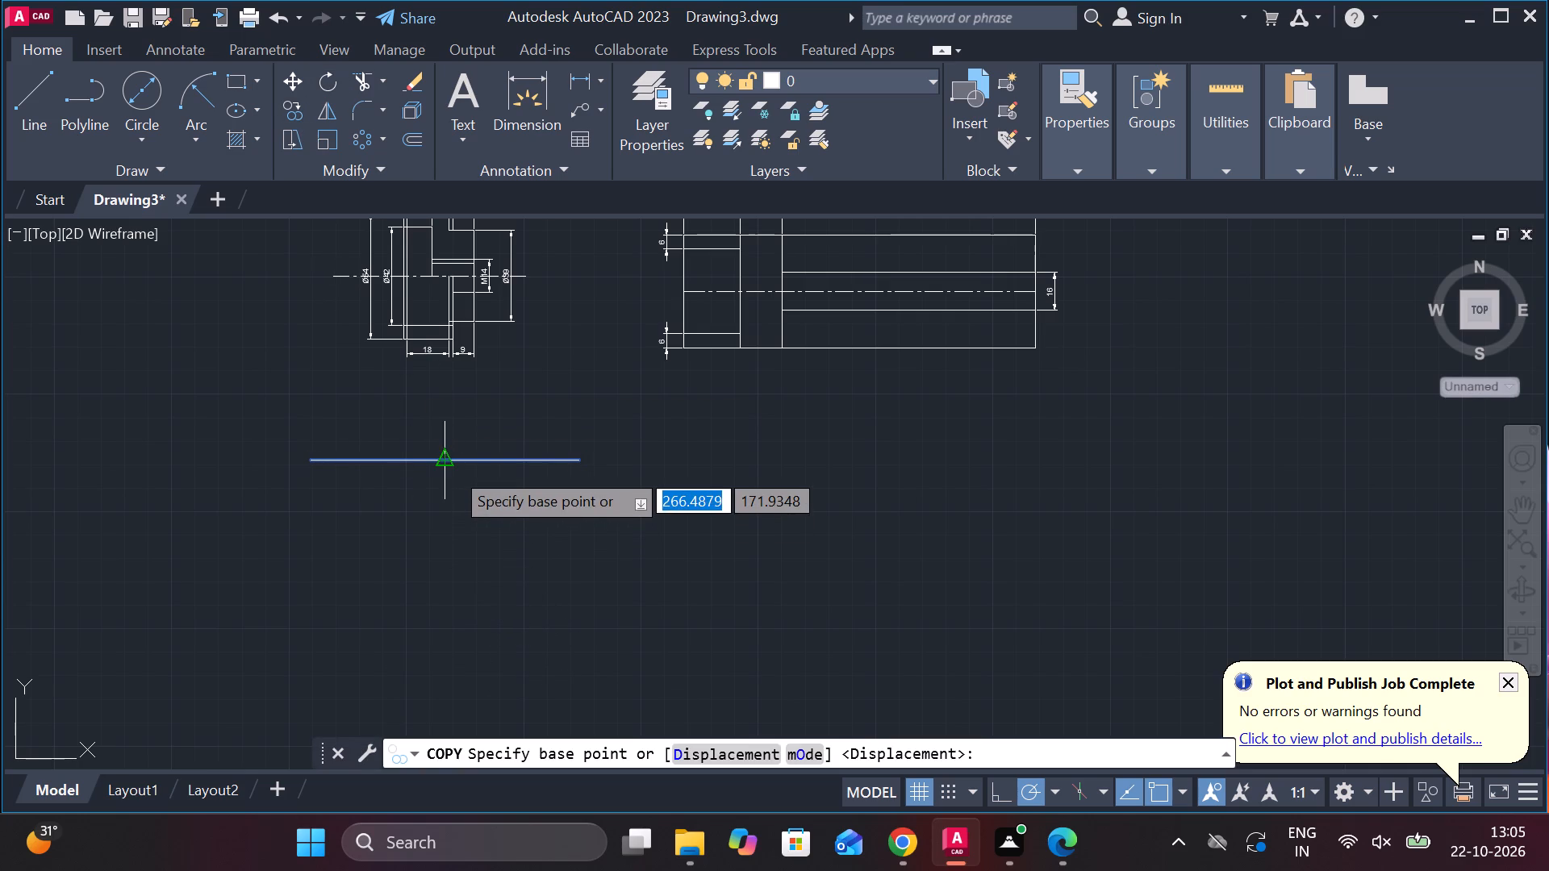
pyautogui.click(452, 466)
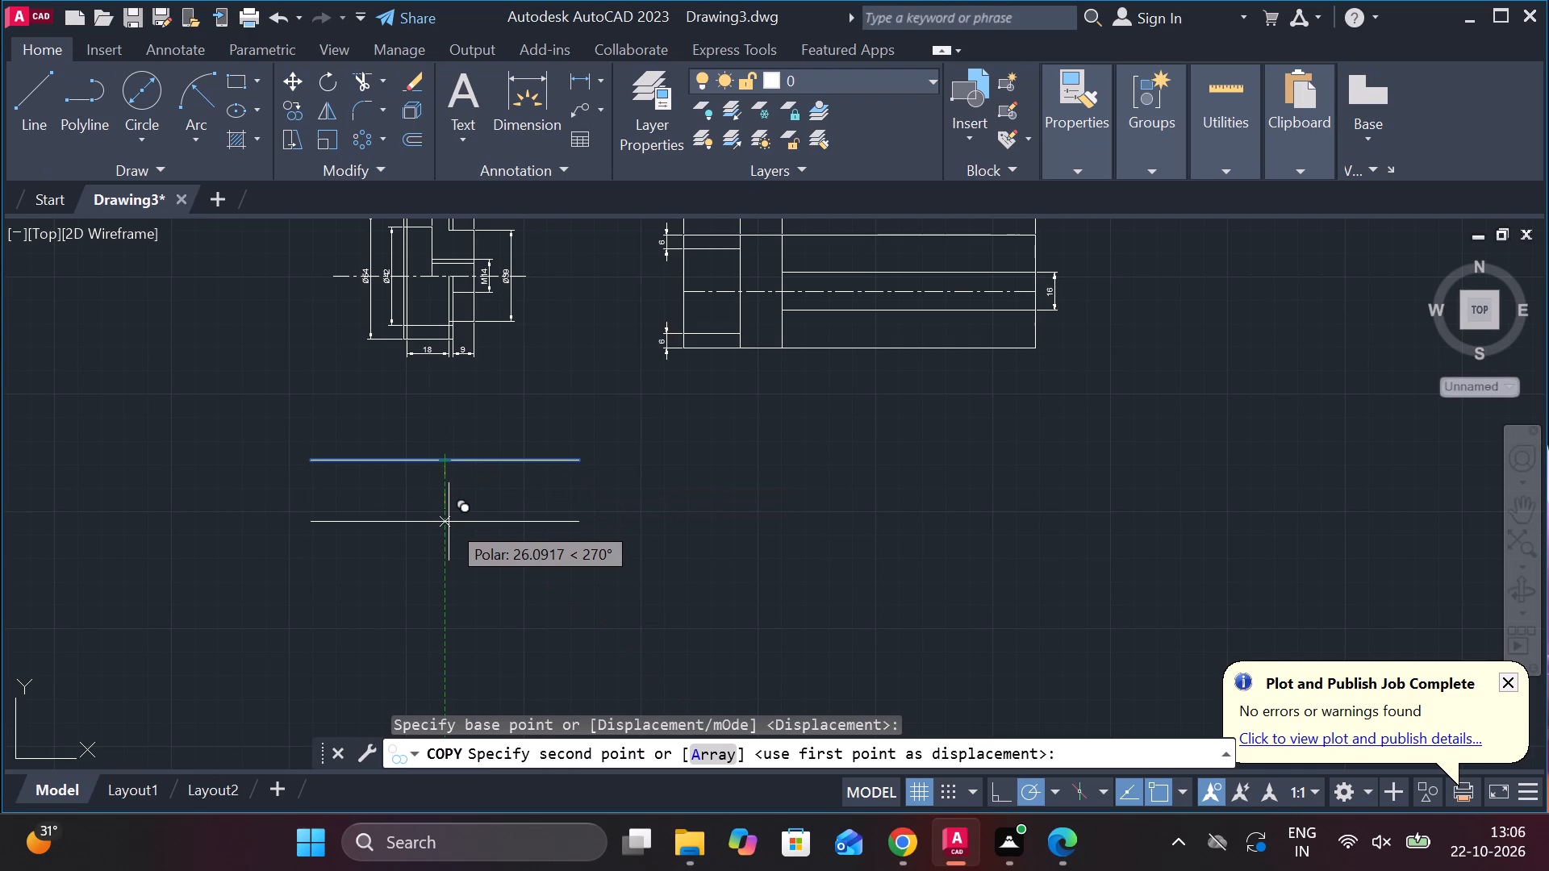
pyautogui.write('27')
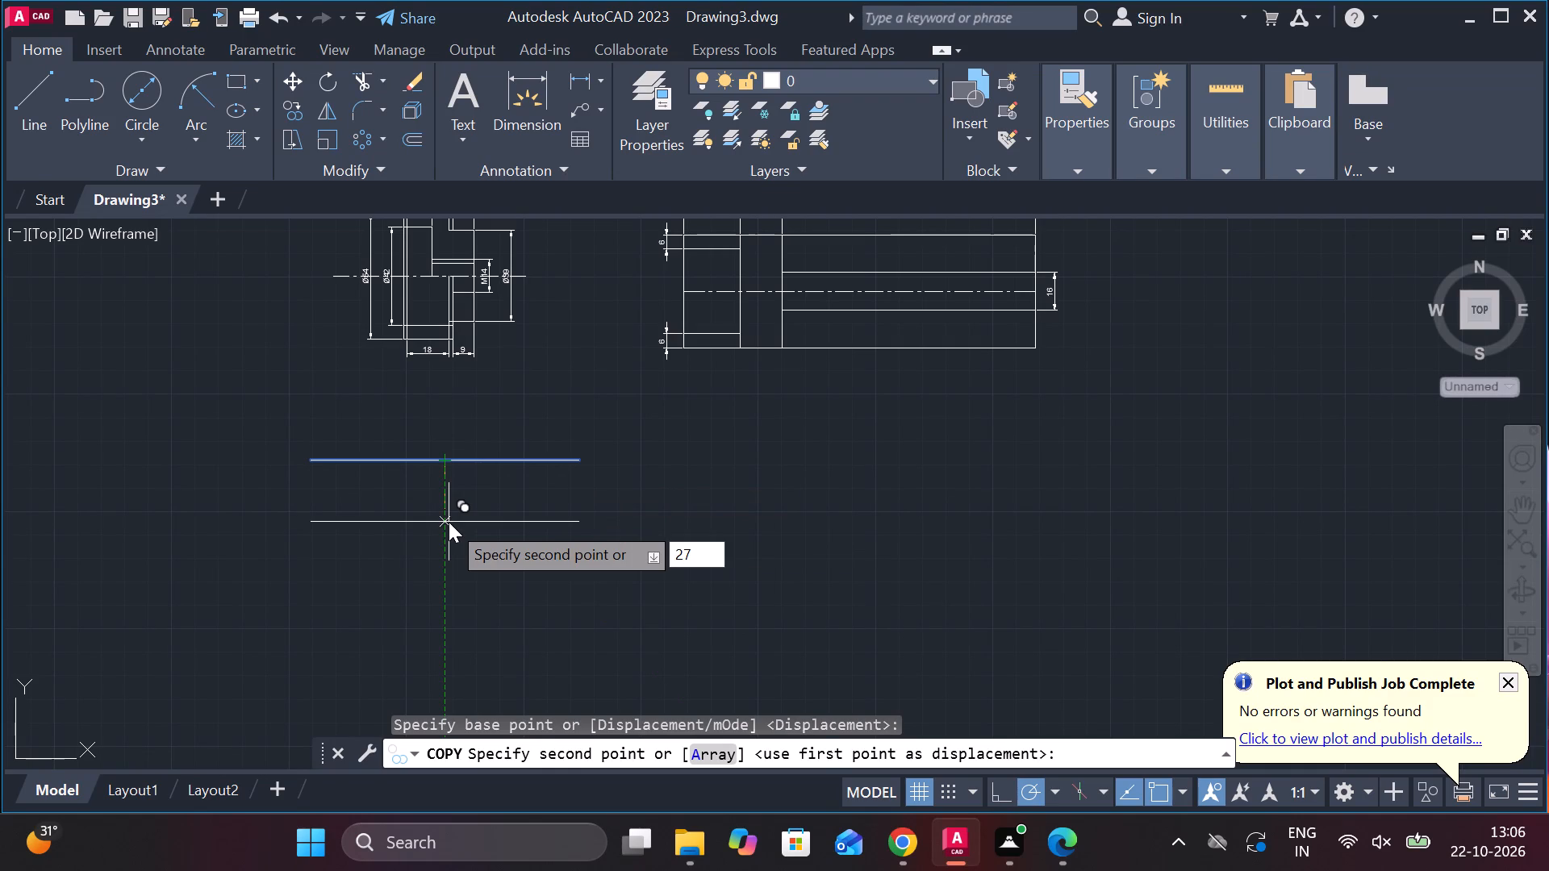
pyautogui.press('Return')
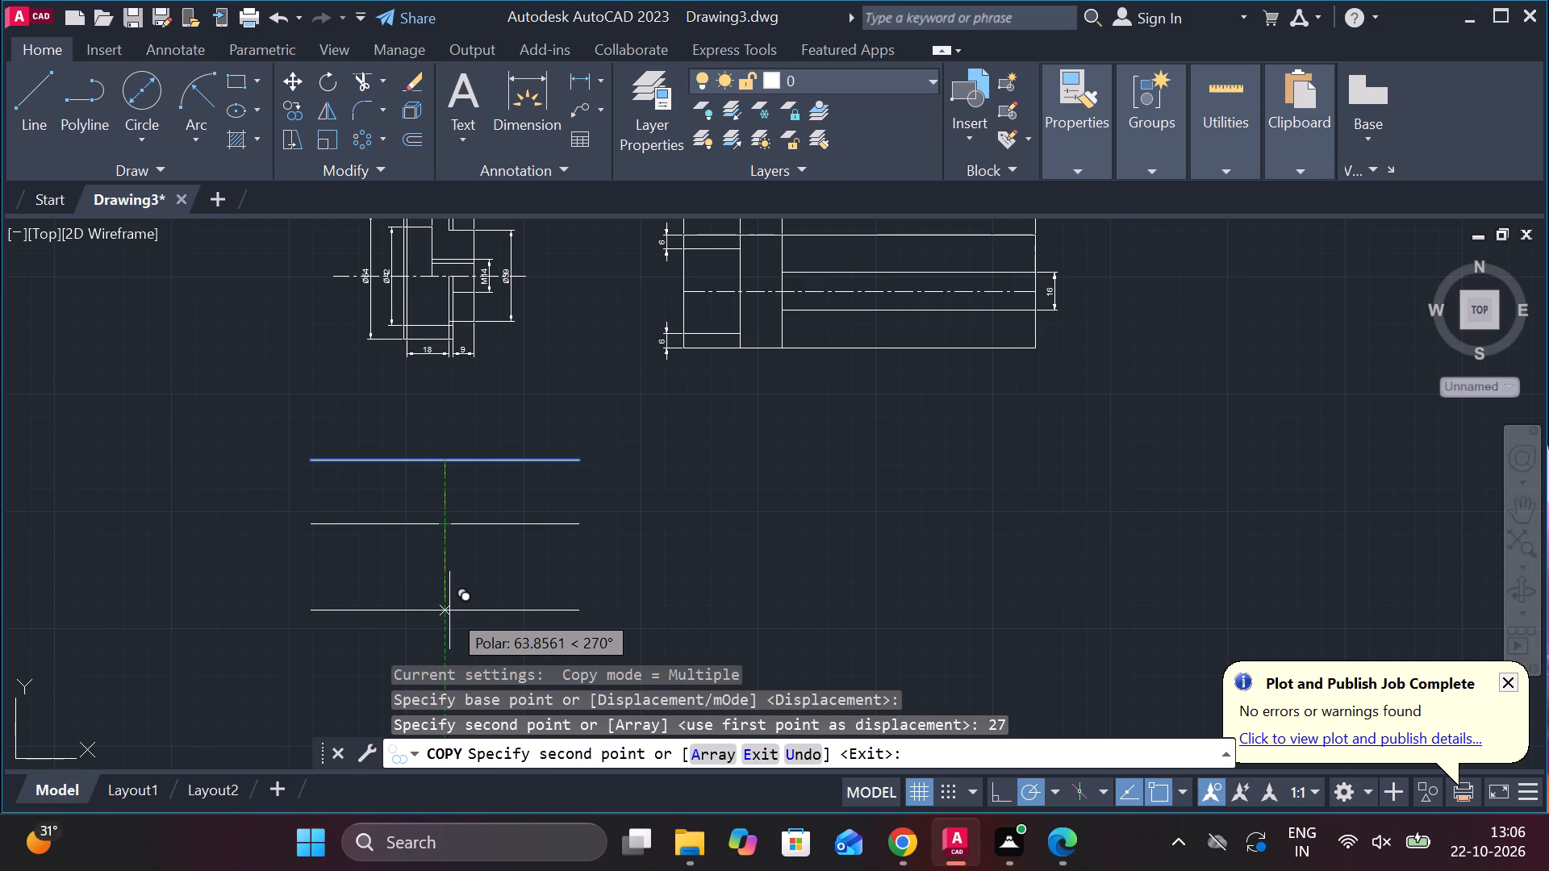
pyautogui.press('Escape')
# Draw a vertical line from the upper line, 60 from its left end, perpendicular to the lower line.
pyautogui.click(19, 113)
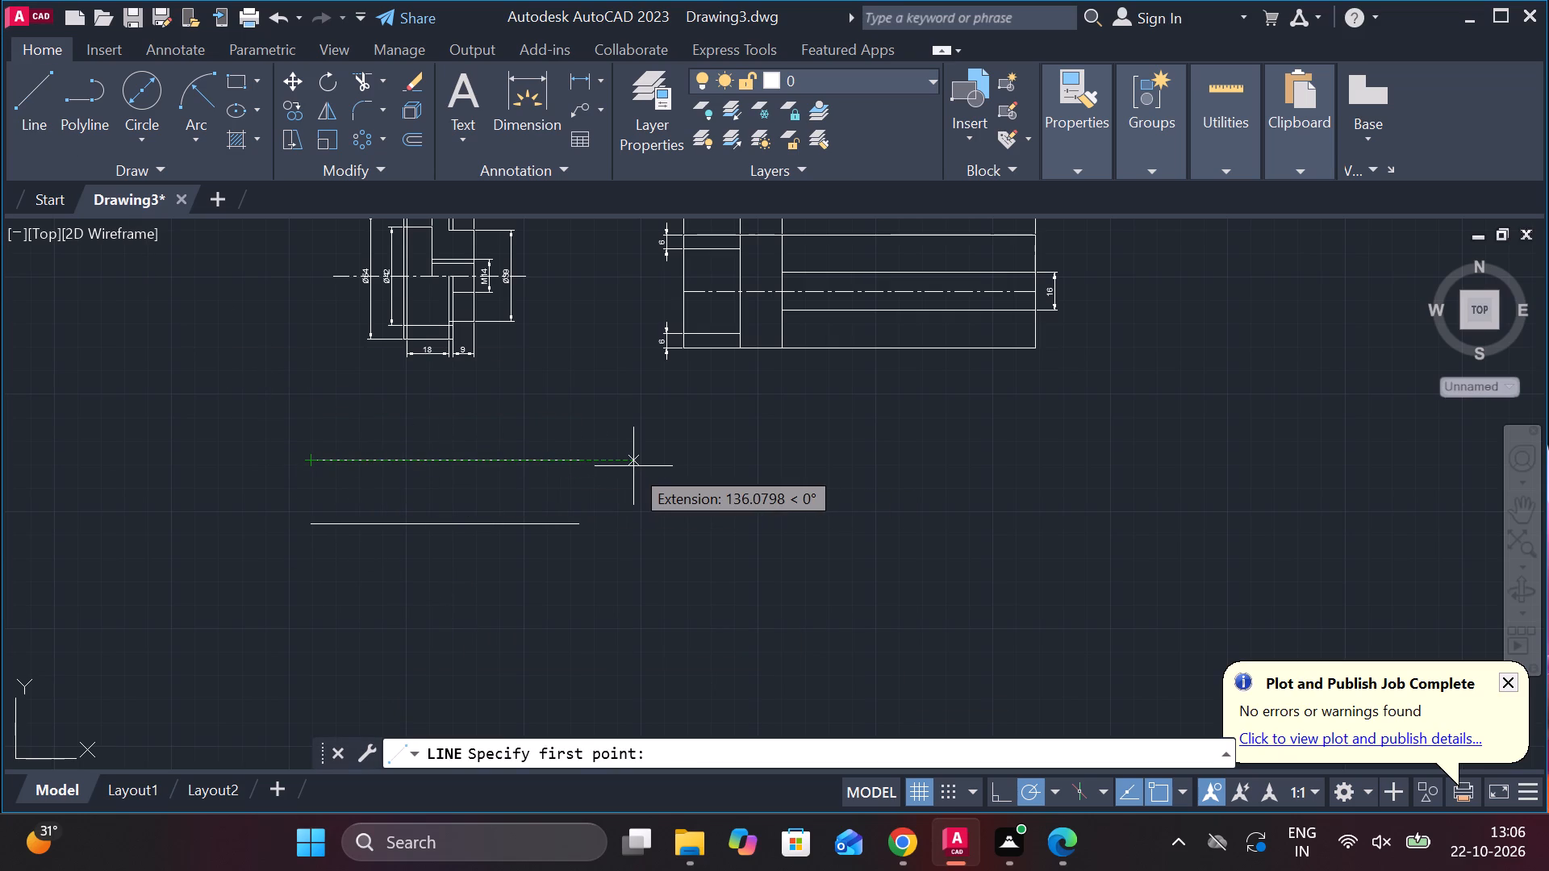
pyautogui.write('60')
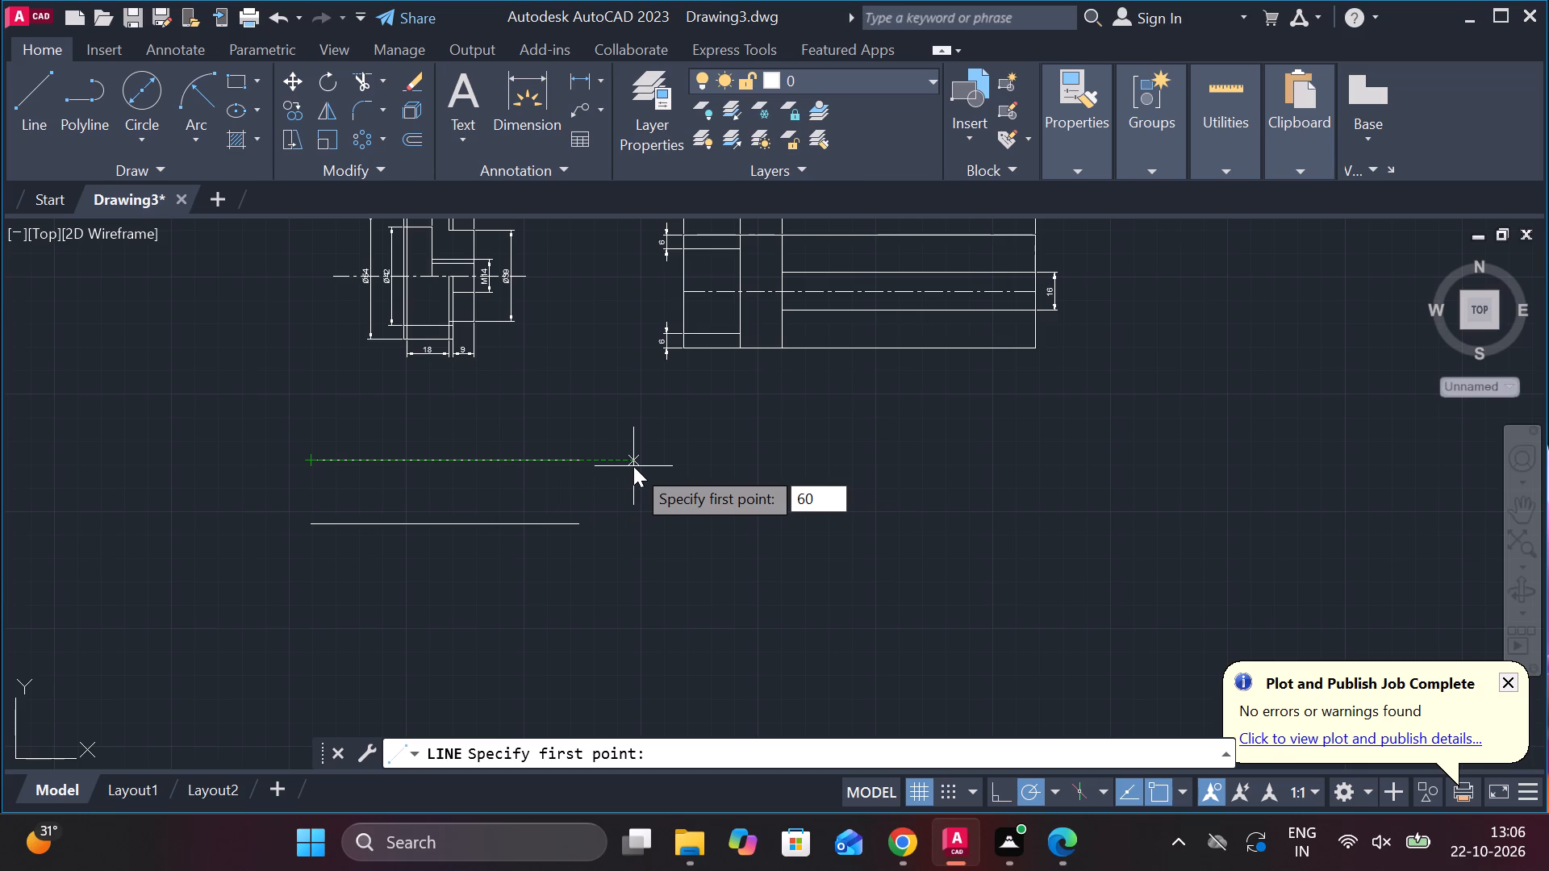
pyautogui.press('Return')
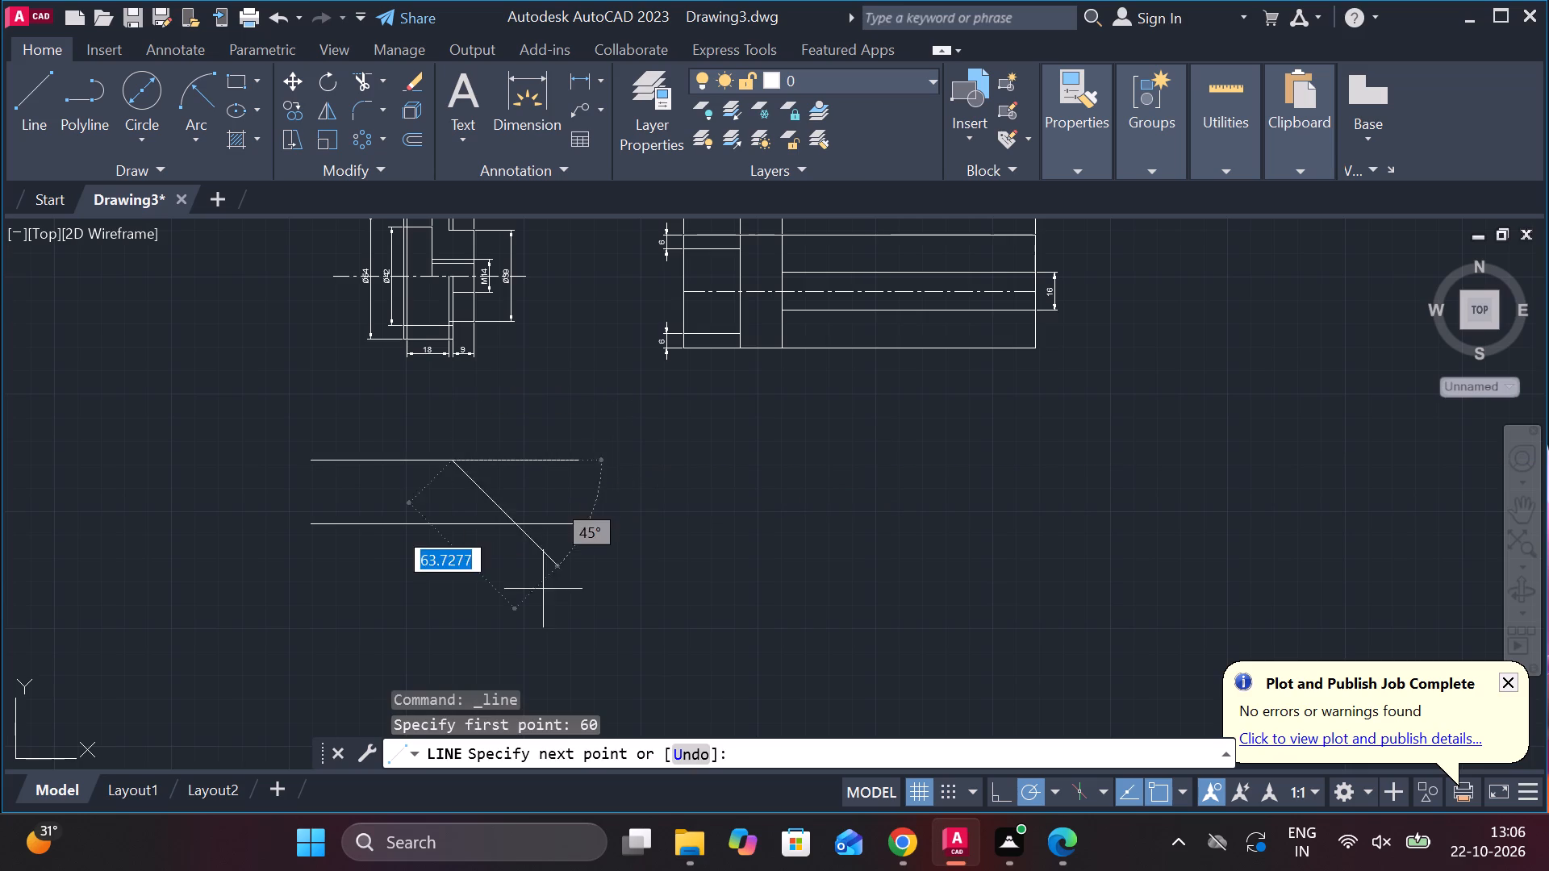
pyautogui.click(454, 529)
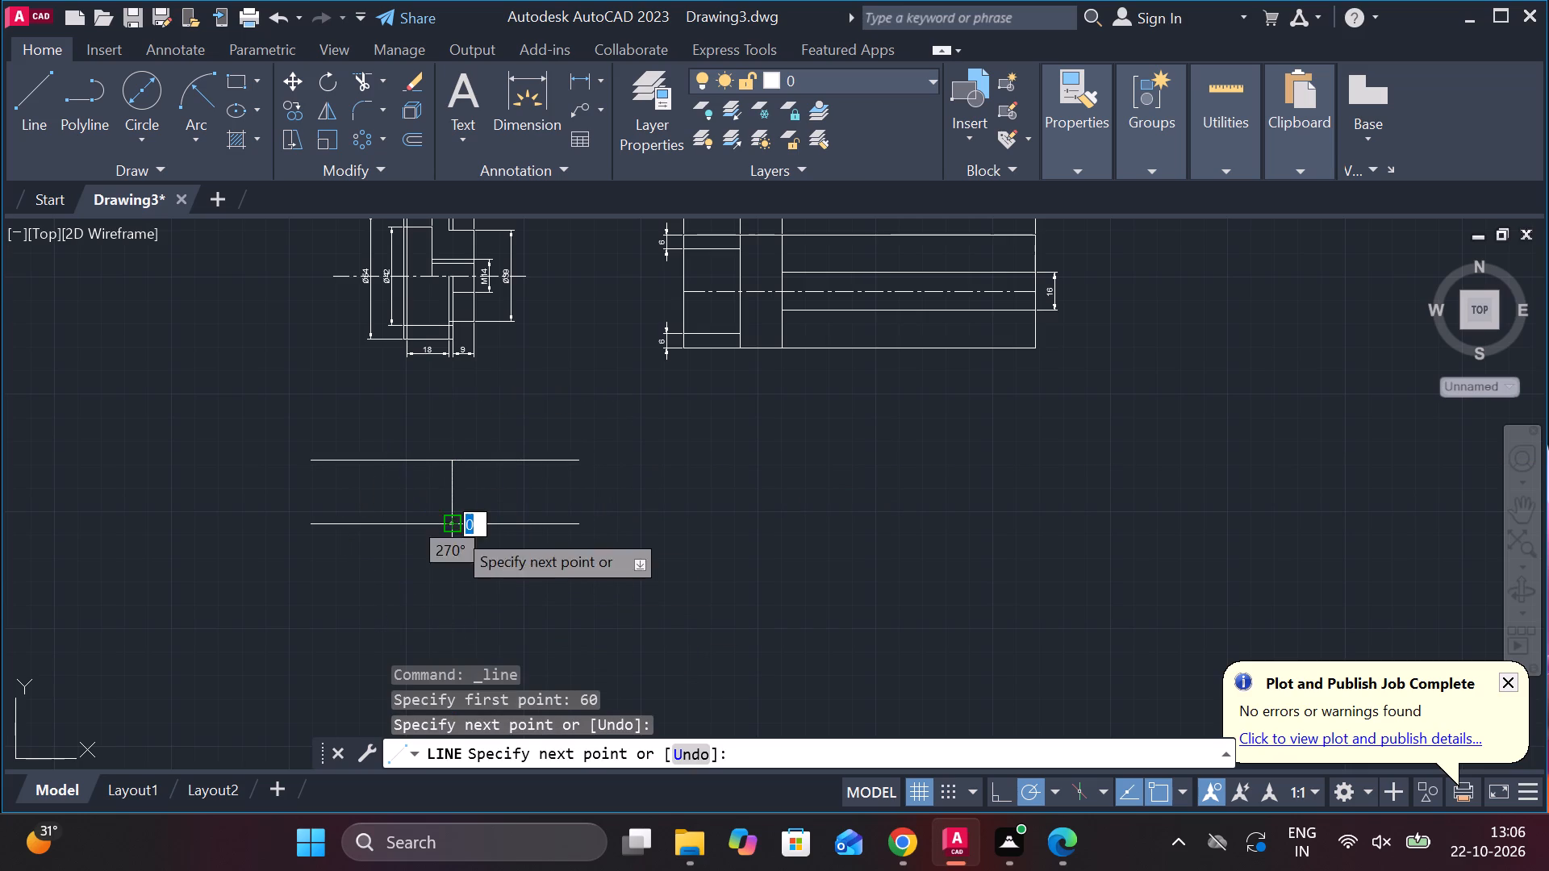
pyautogui.press('Escape')
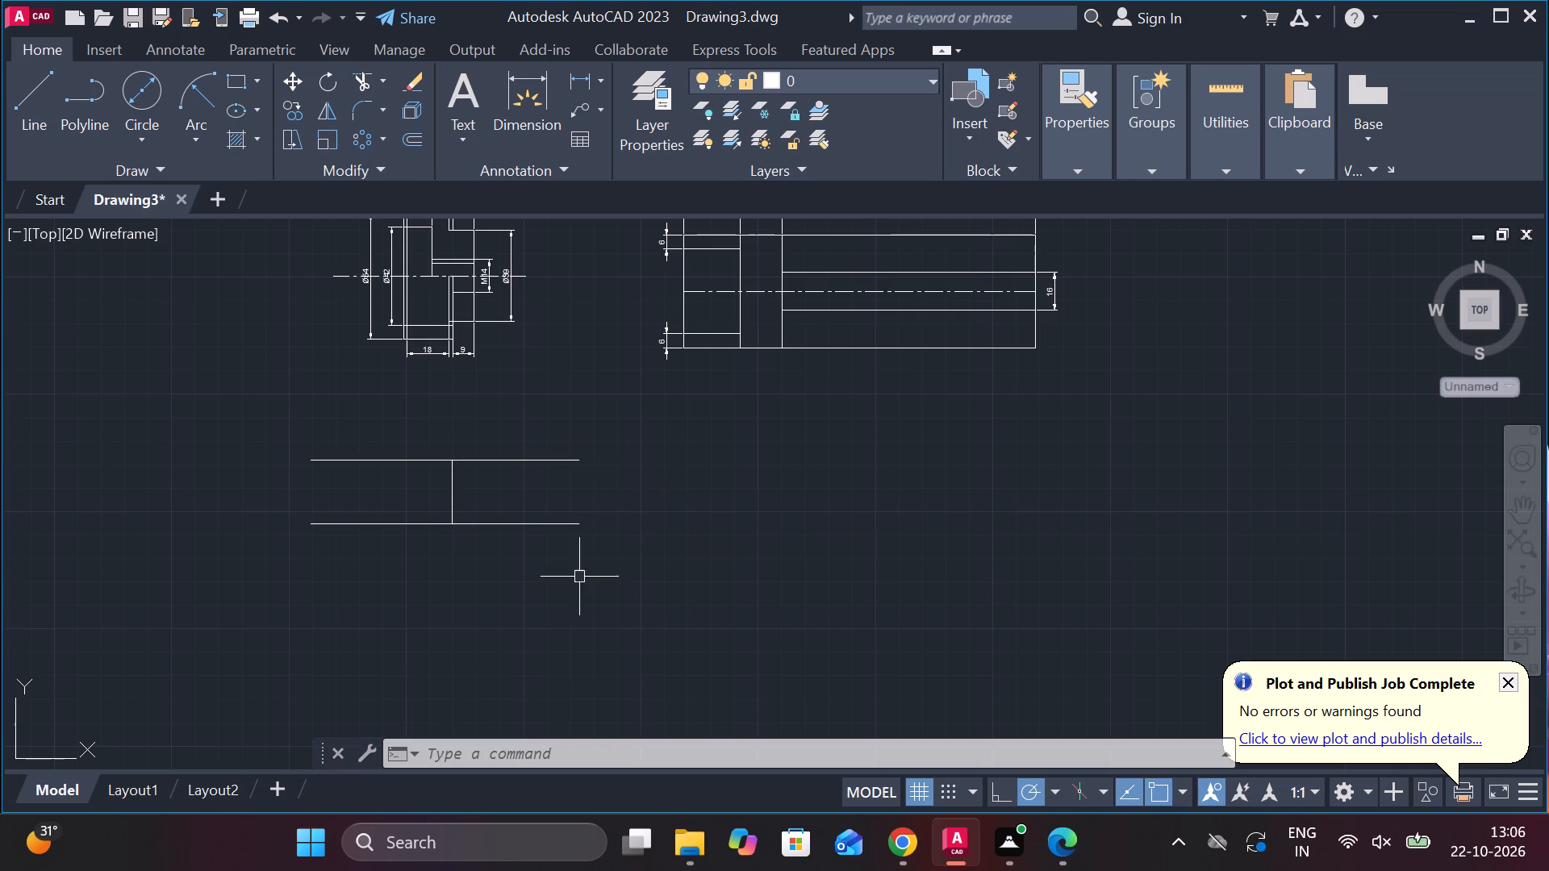
# Draw a circle of diameter 3 centred where the vertical line meets the lower horizontal line.
pyautogui.click(149, 85)
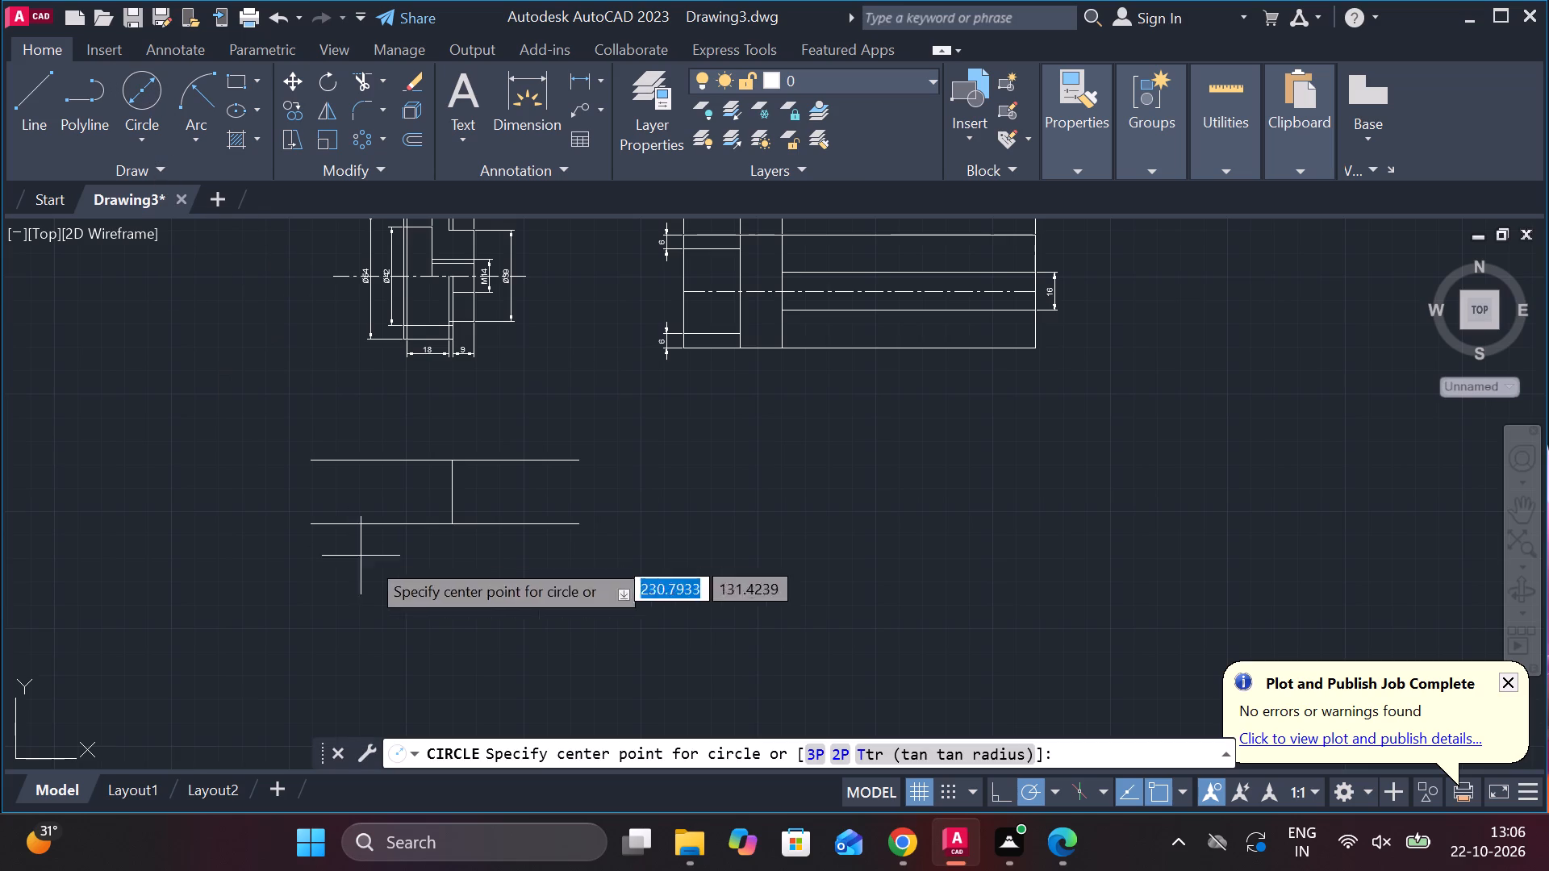
pyautogui.scroll(2, 434, 561)
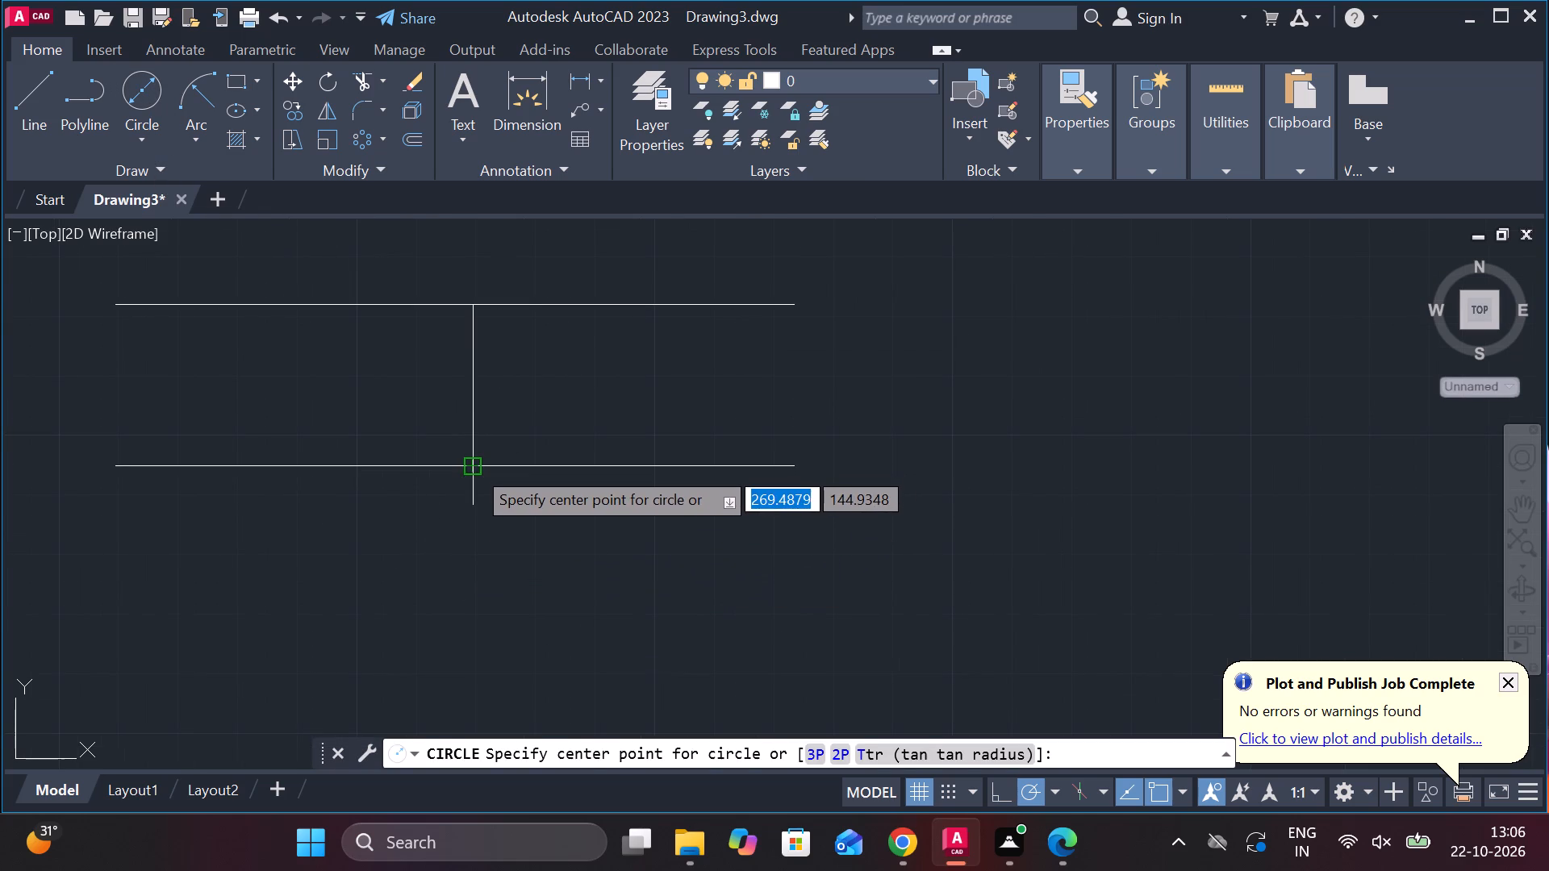
pyautogui.doubleClick(474, 467)
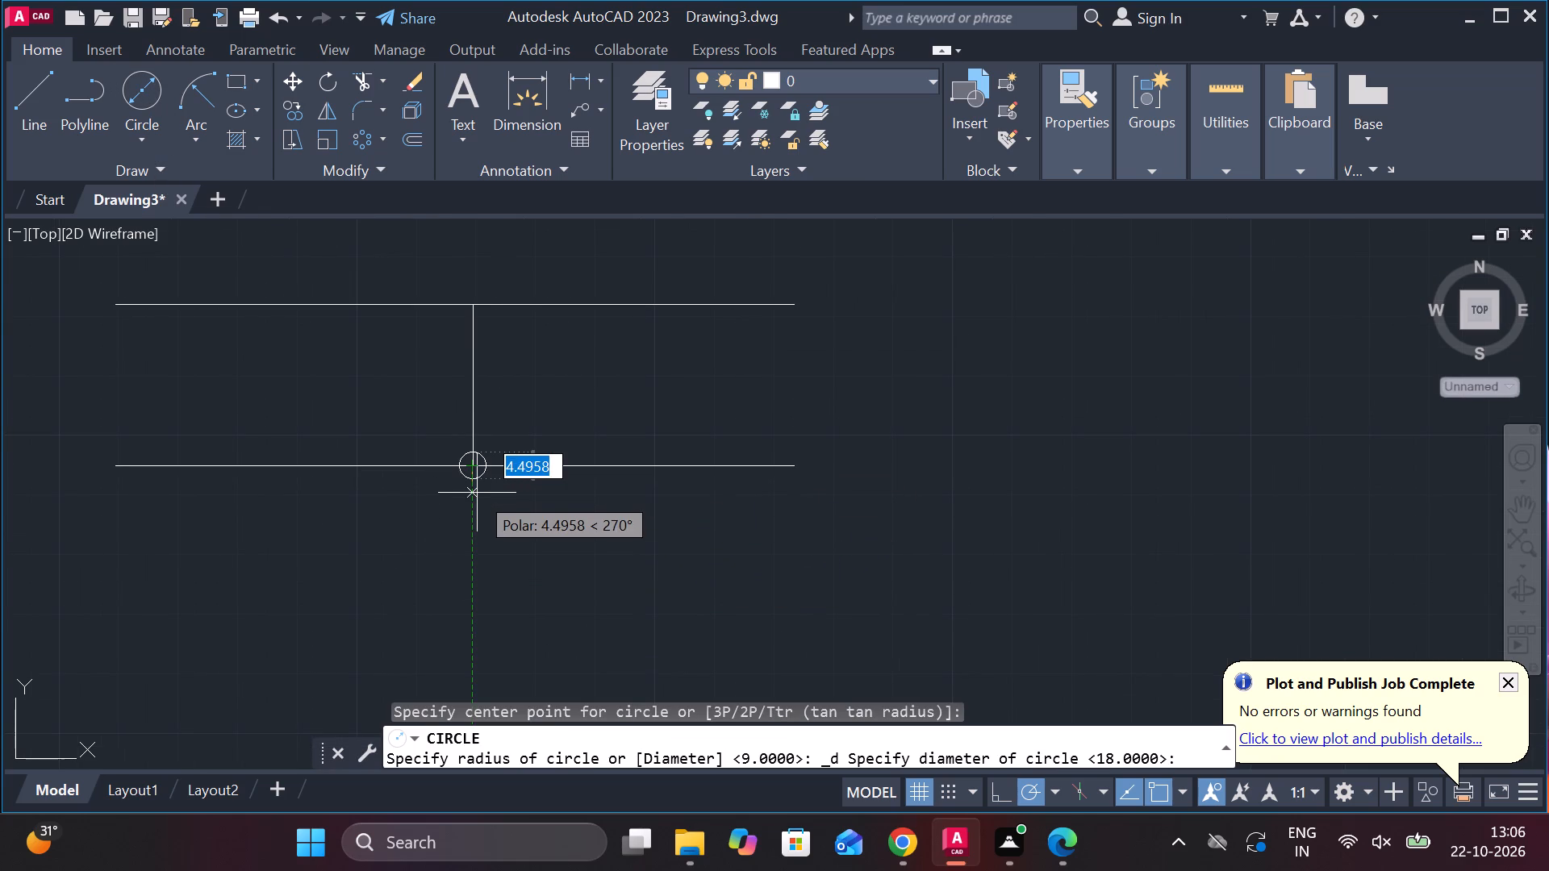
pyautogui.press('3')
pyautogui.press('Return')
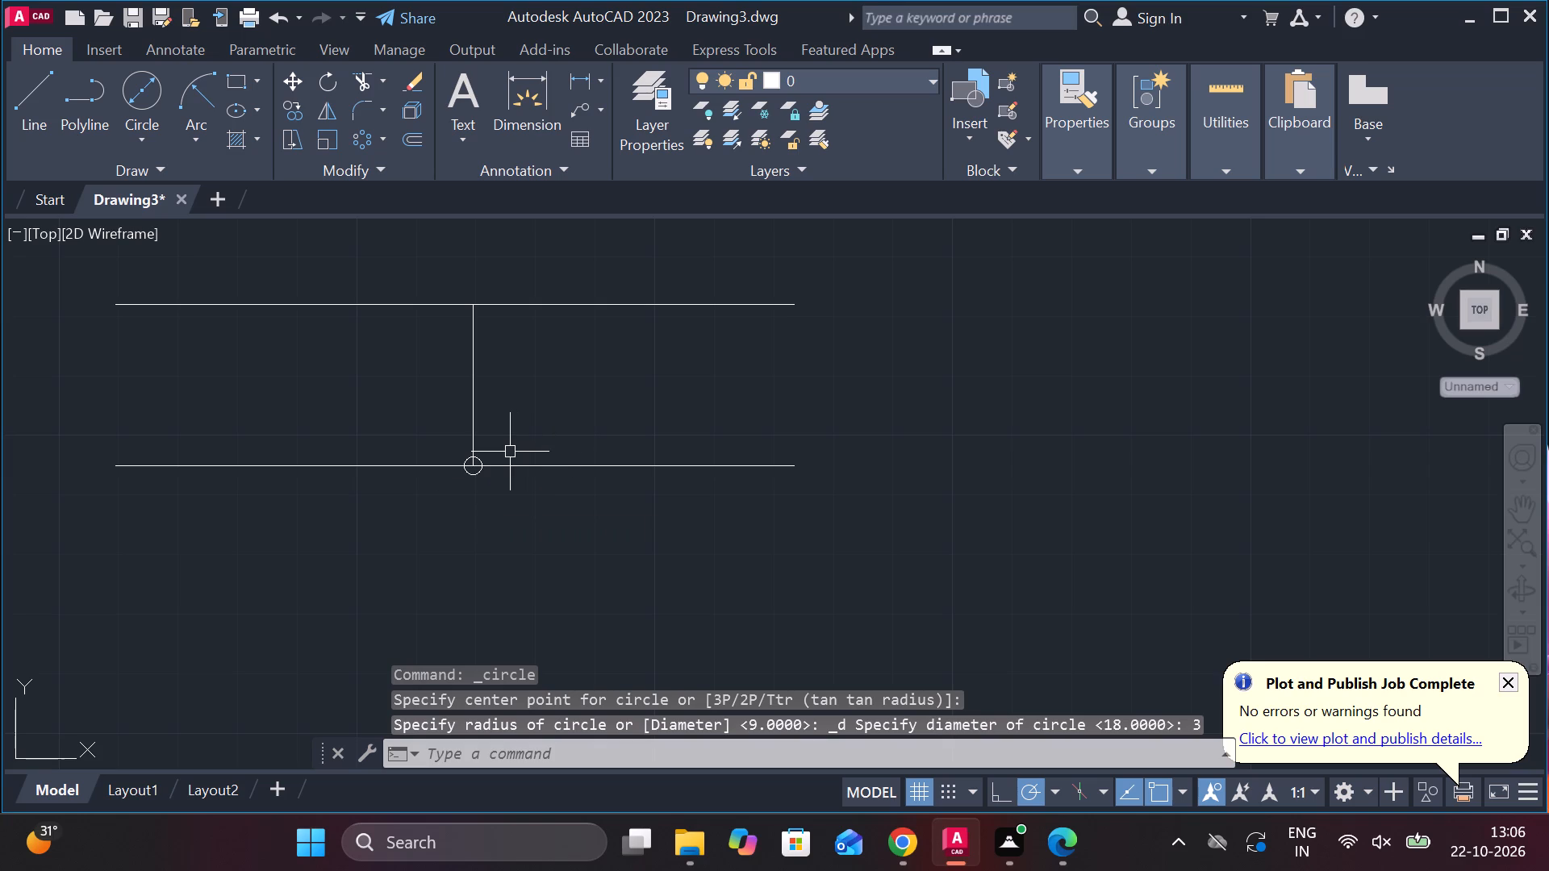
# Draw a line about 56 long at 45° from the small circle's centre up past the upper horizontal line.
pyautogui.scroll(4, 474, 462)
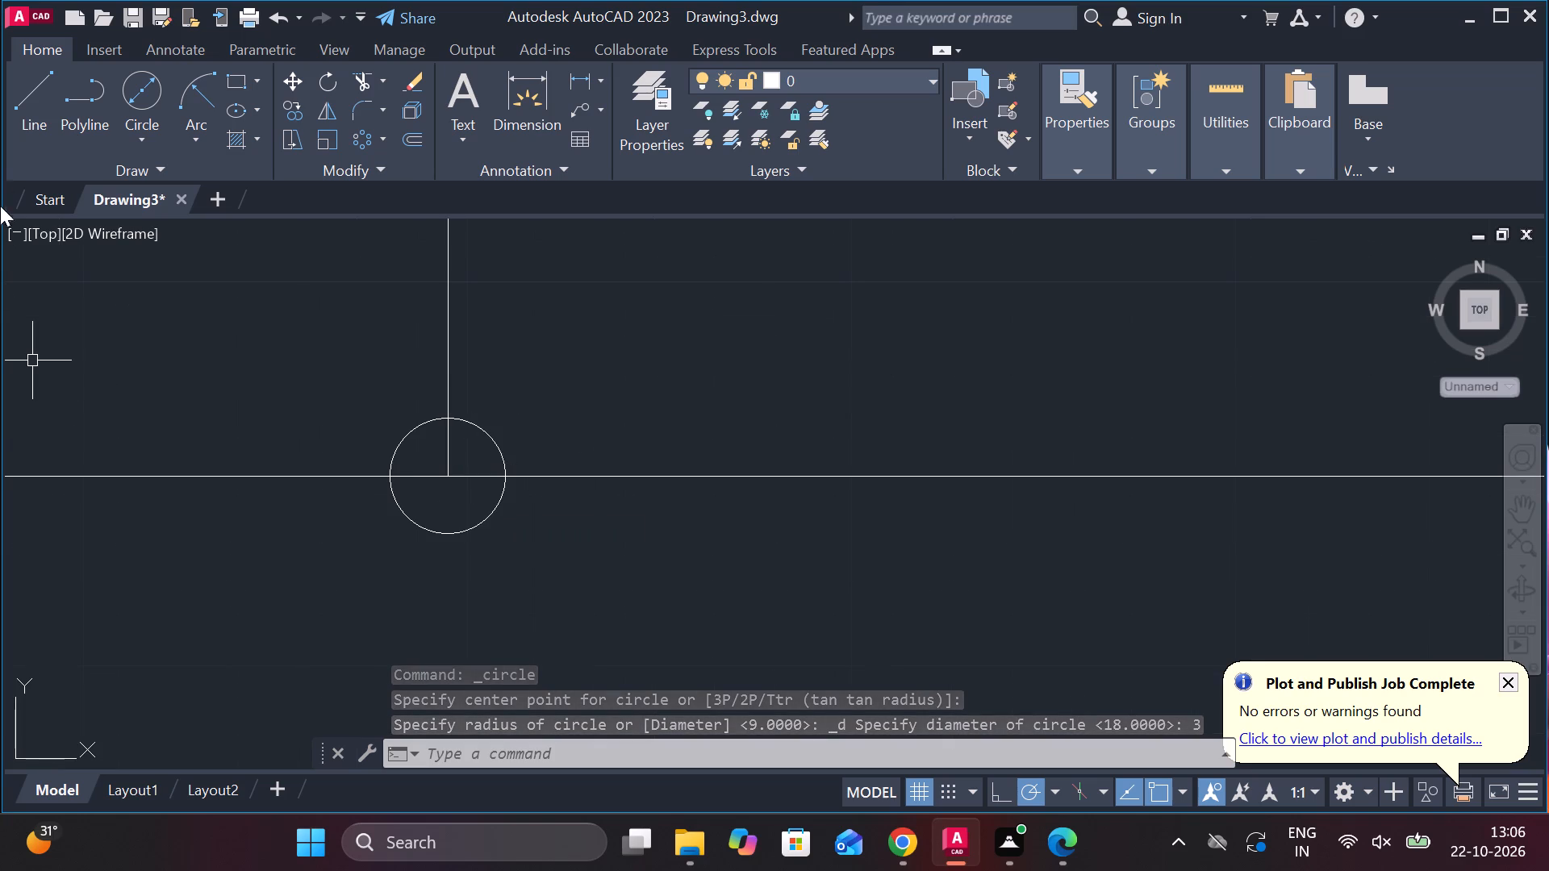
pyautogui.click(31, 115)
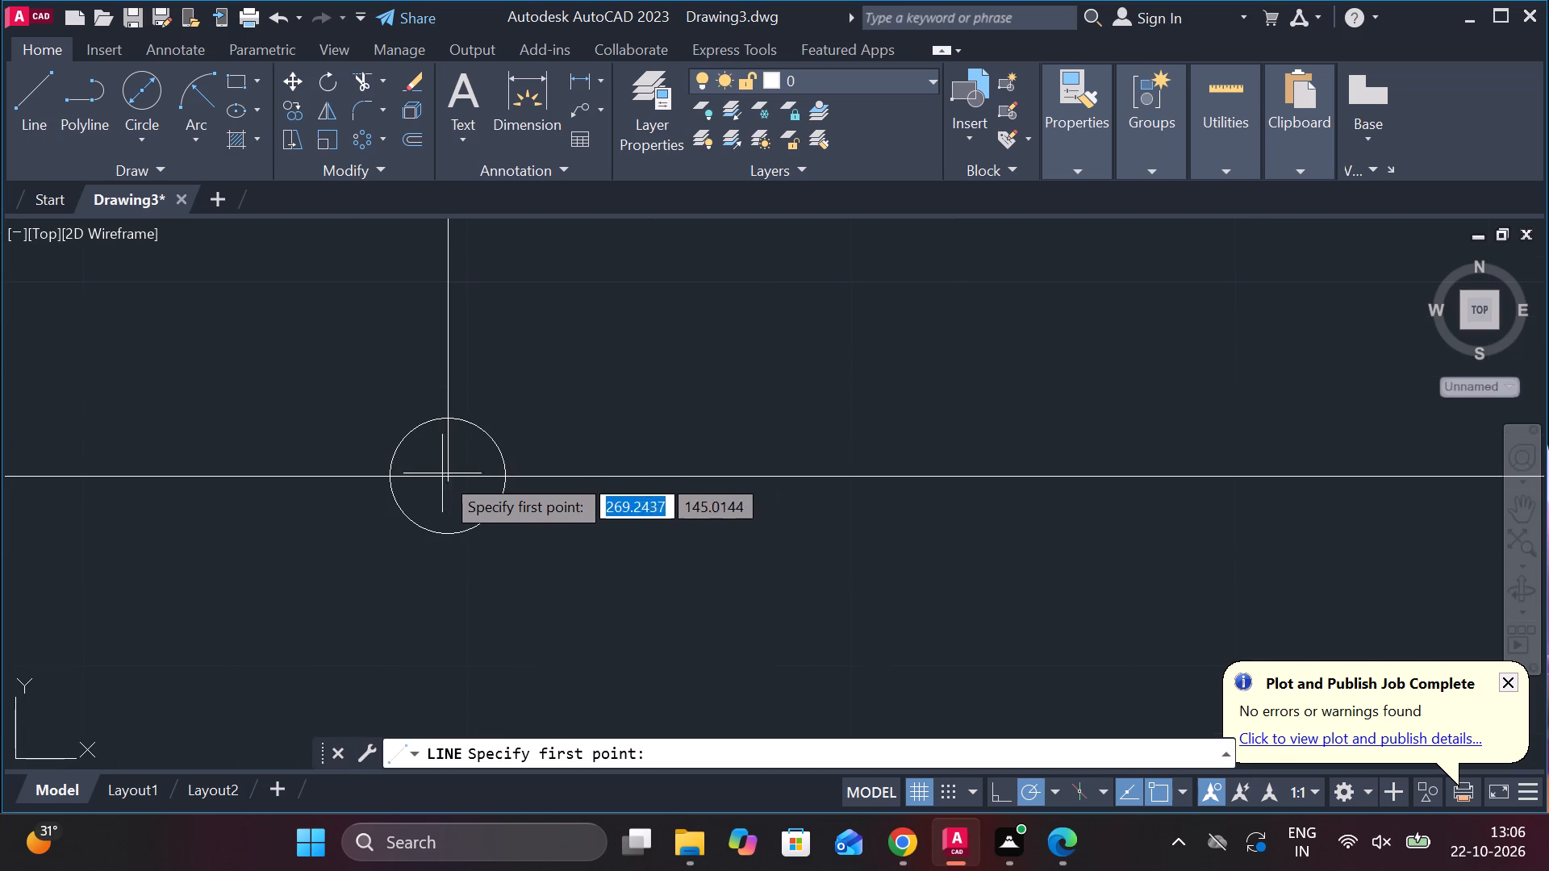
pyautogui.click(444, 474)
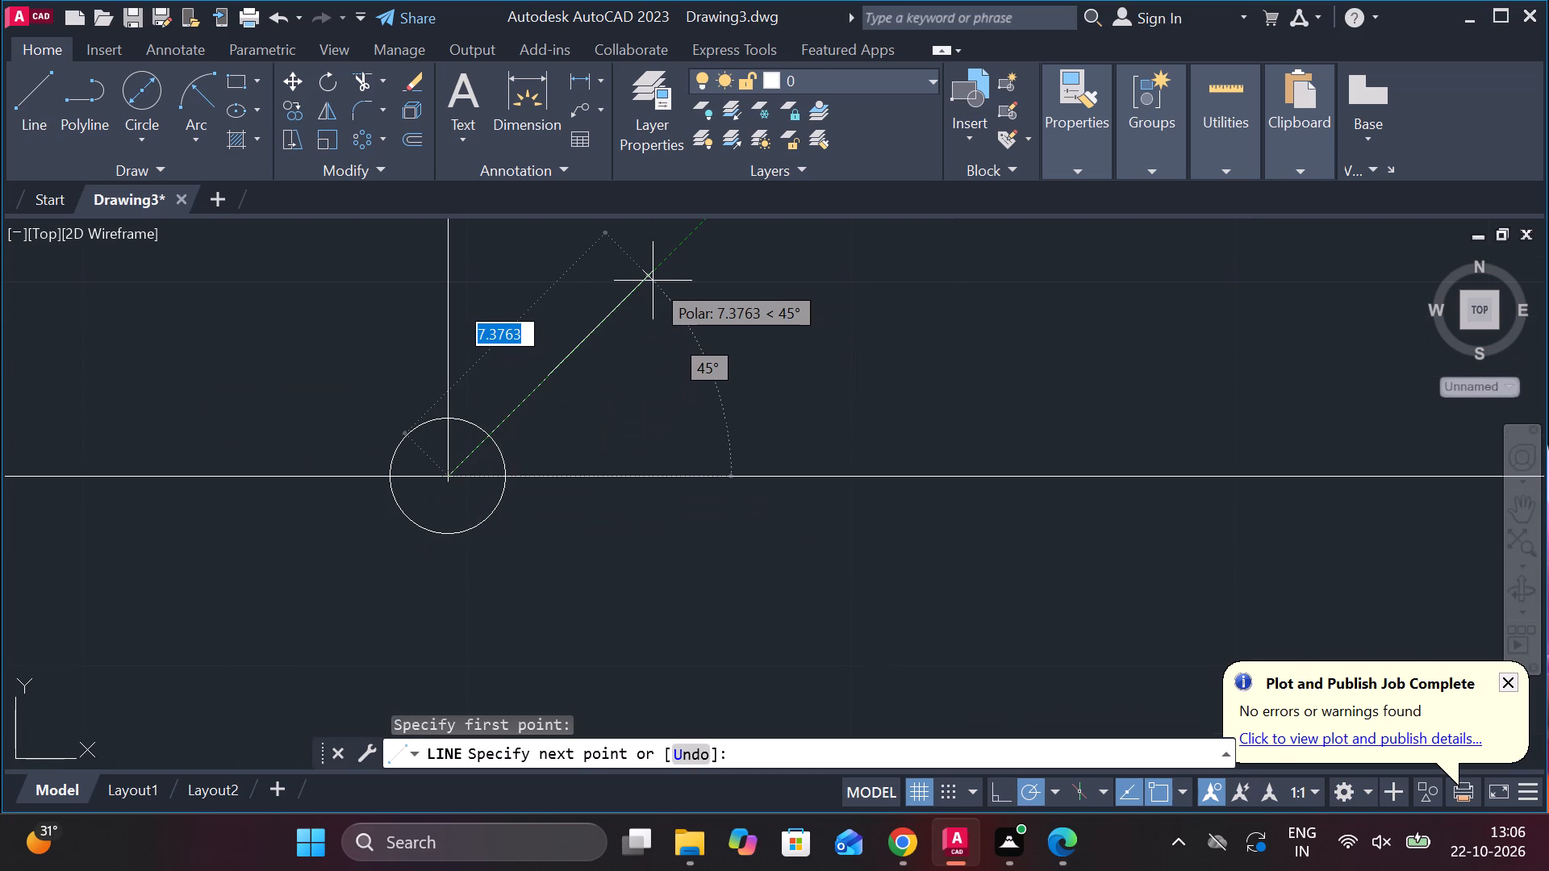
pyautogui.scroll(-2, 653, 281)
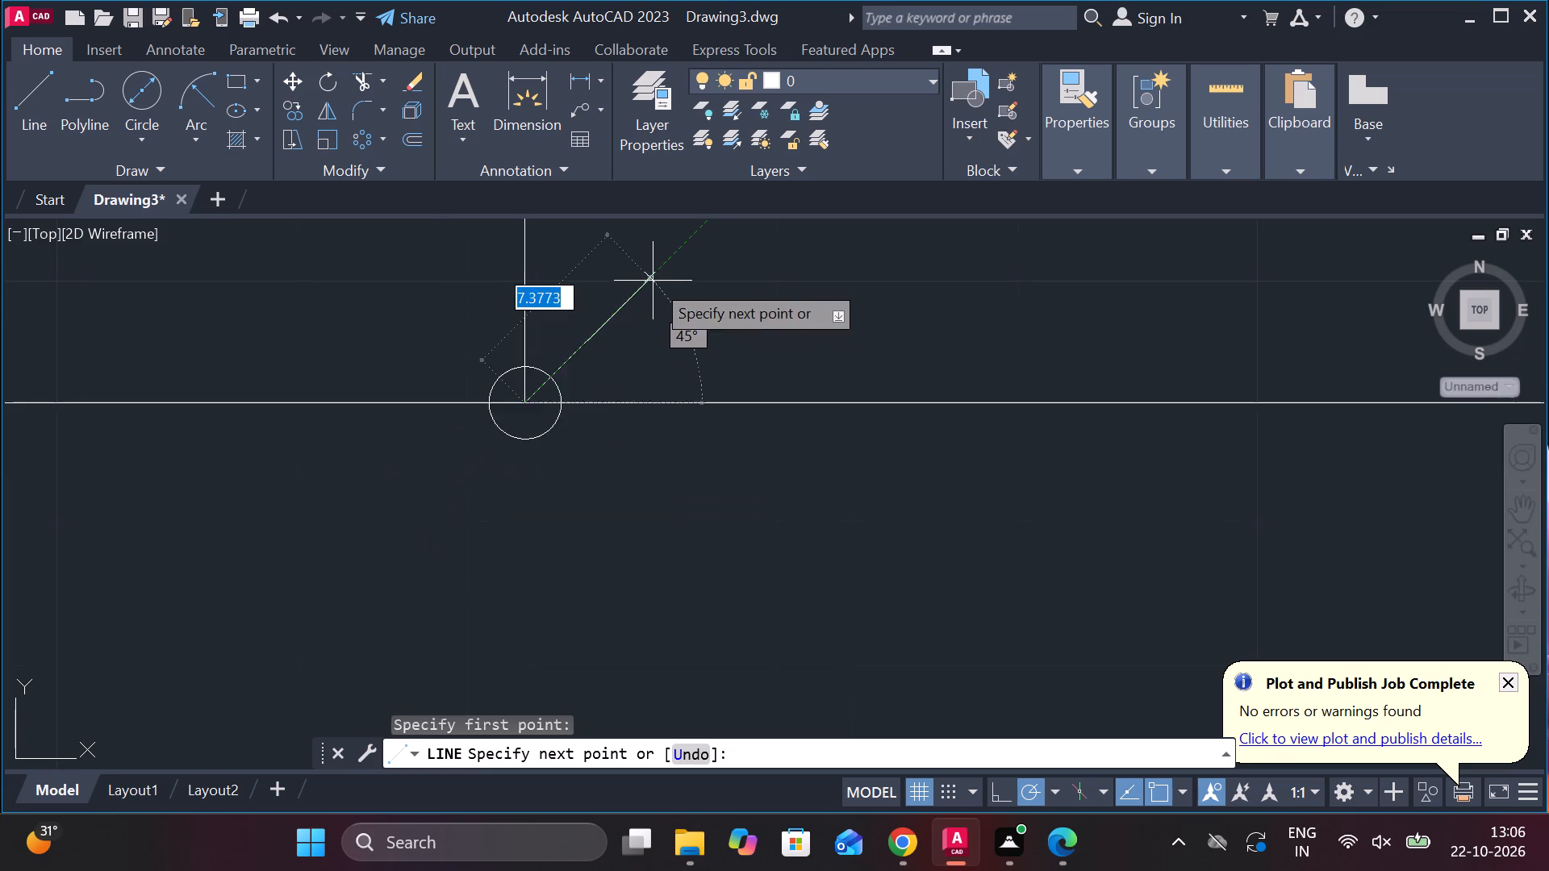
pyautogui.scroll(-3, 653, 281)
pyautogui.scroll(-2, 782, 552)
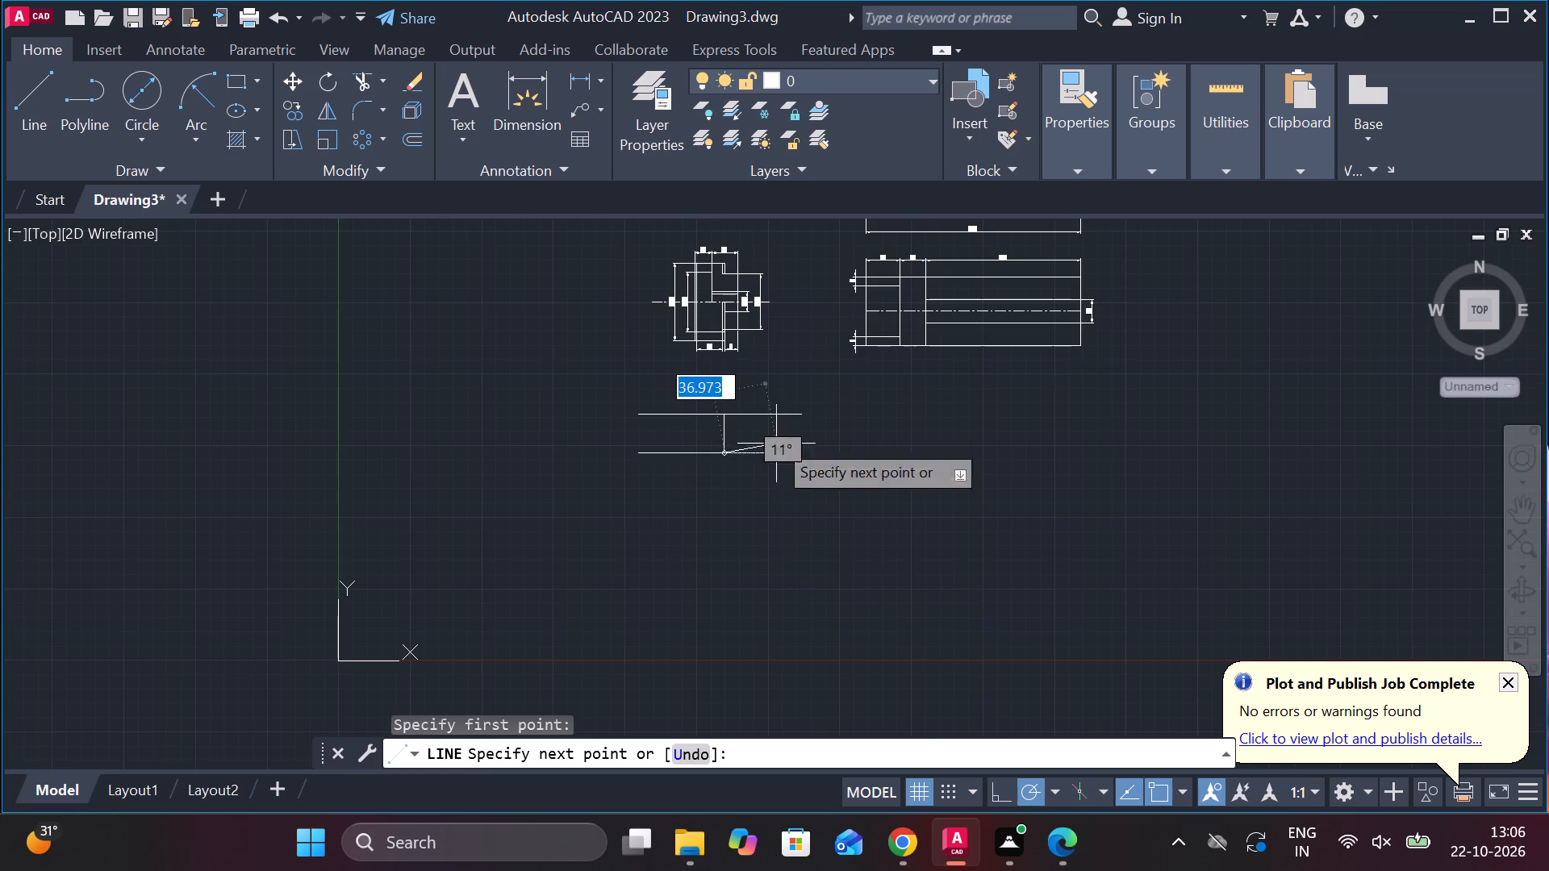
pyautogui.scroll(3, 761, 380)
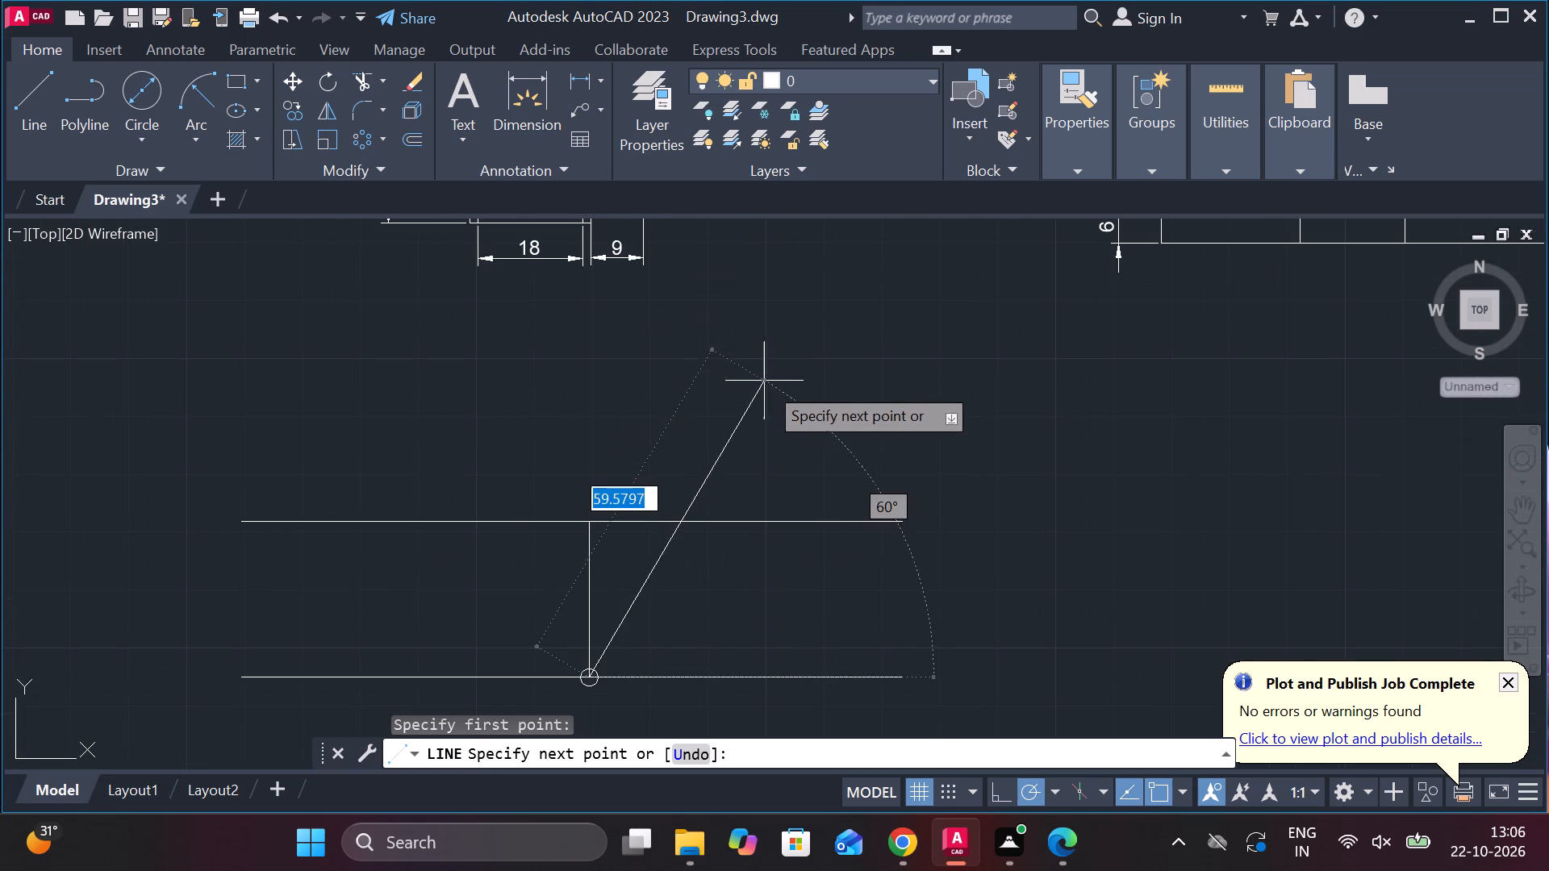
pyautogui.click(818, 448)
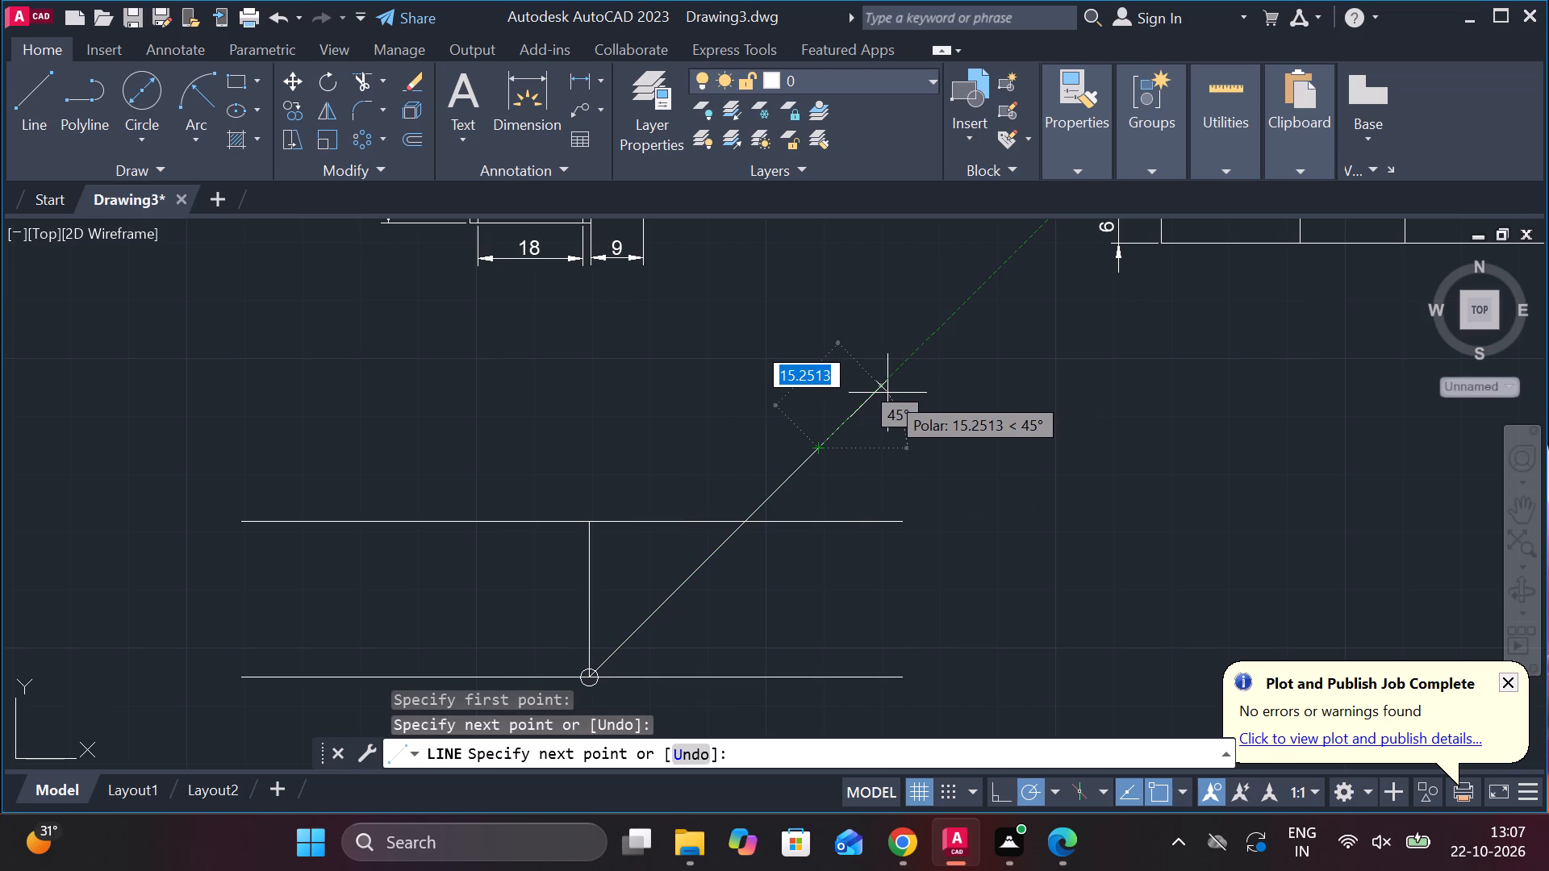
pyautogui.press('Escape')
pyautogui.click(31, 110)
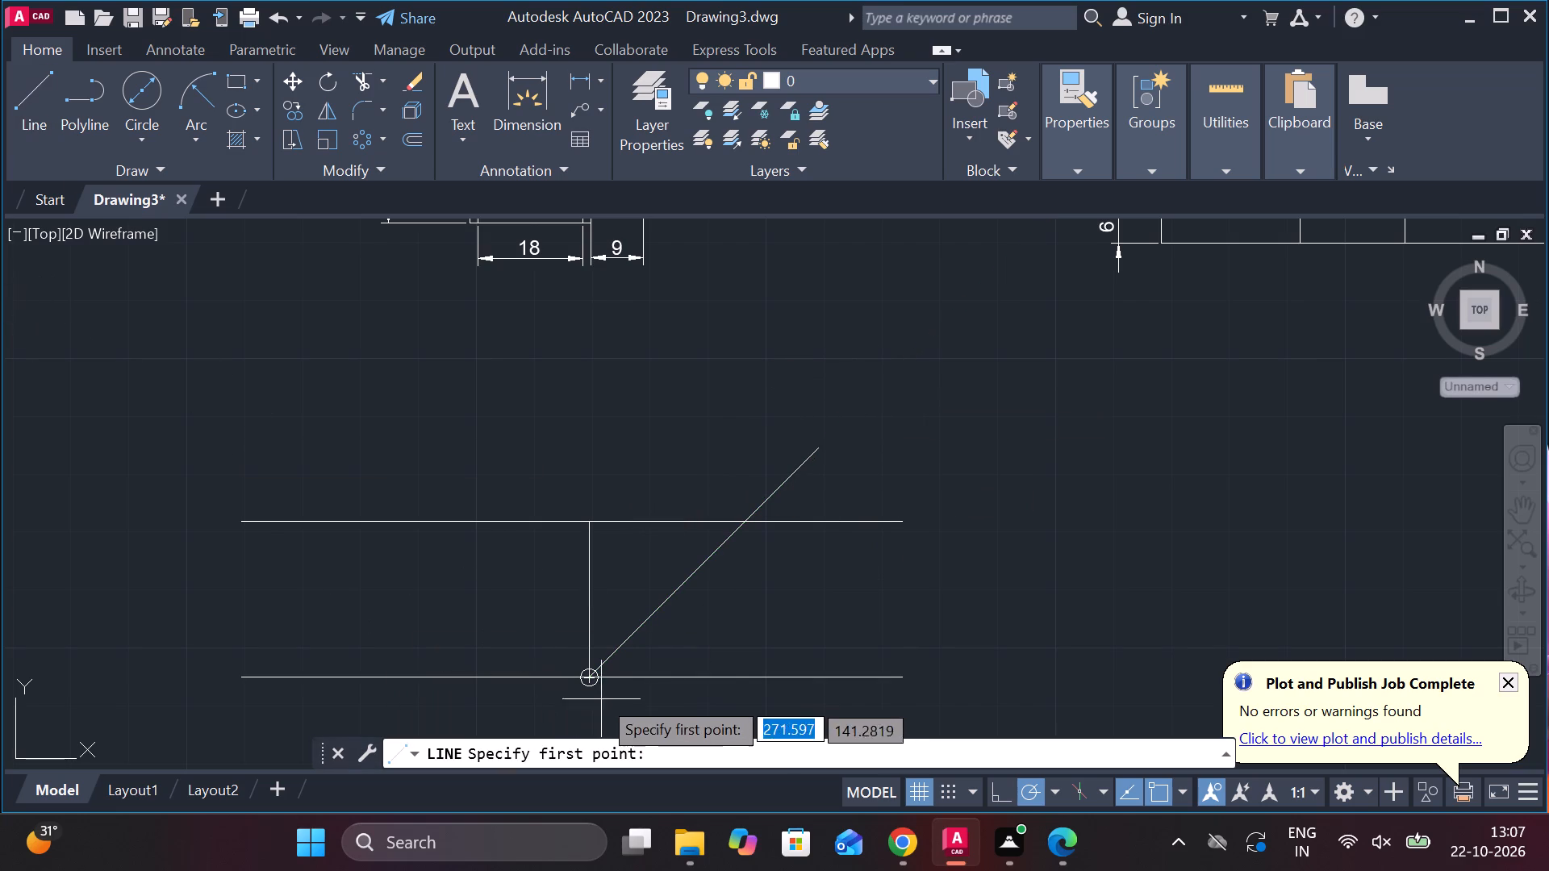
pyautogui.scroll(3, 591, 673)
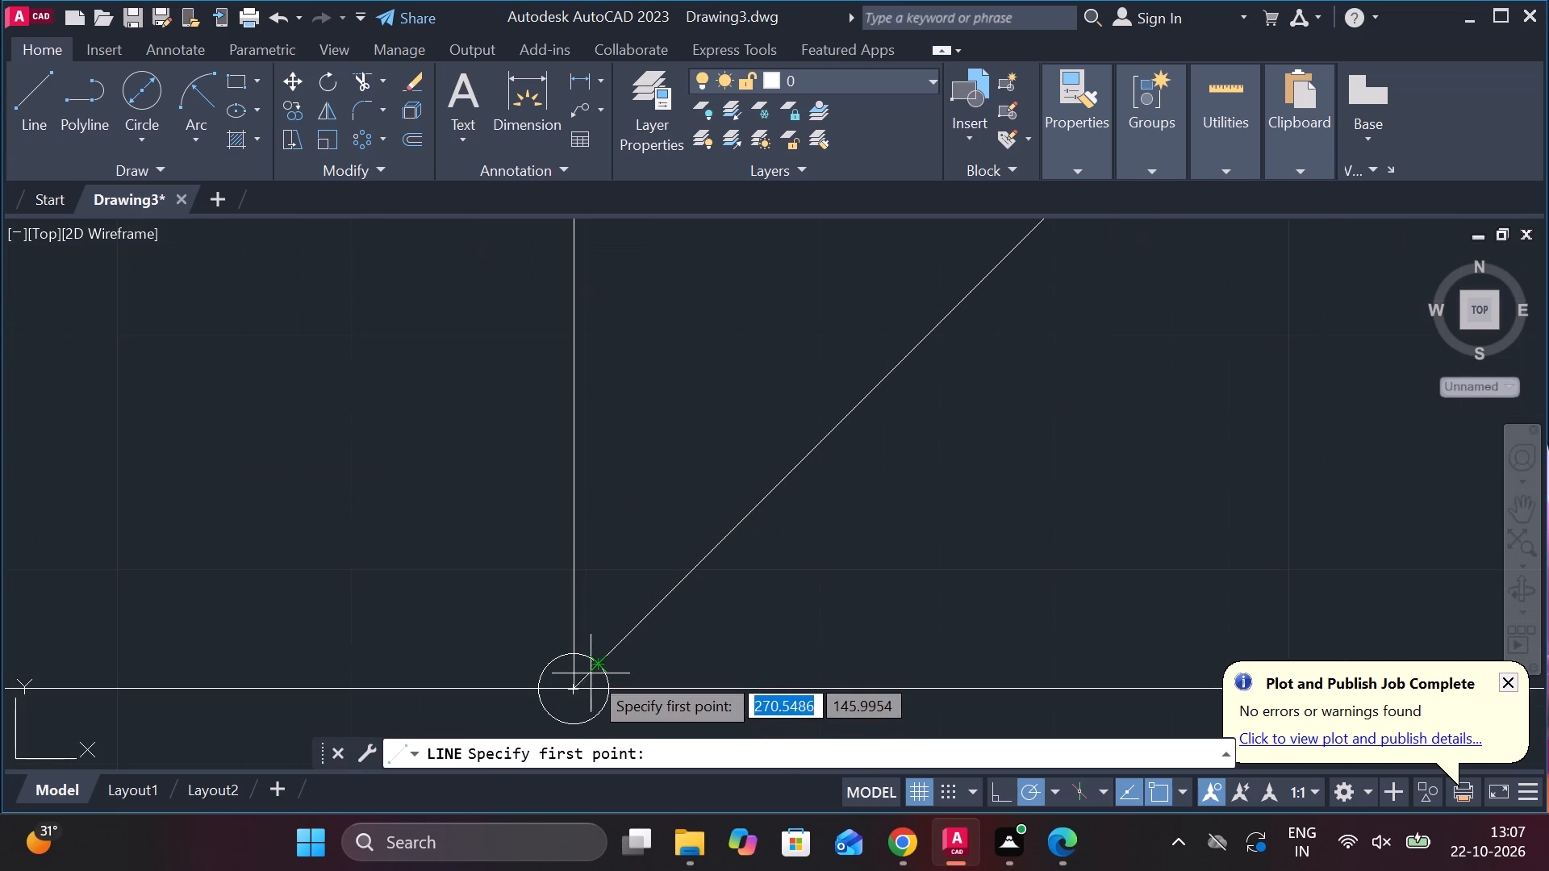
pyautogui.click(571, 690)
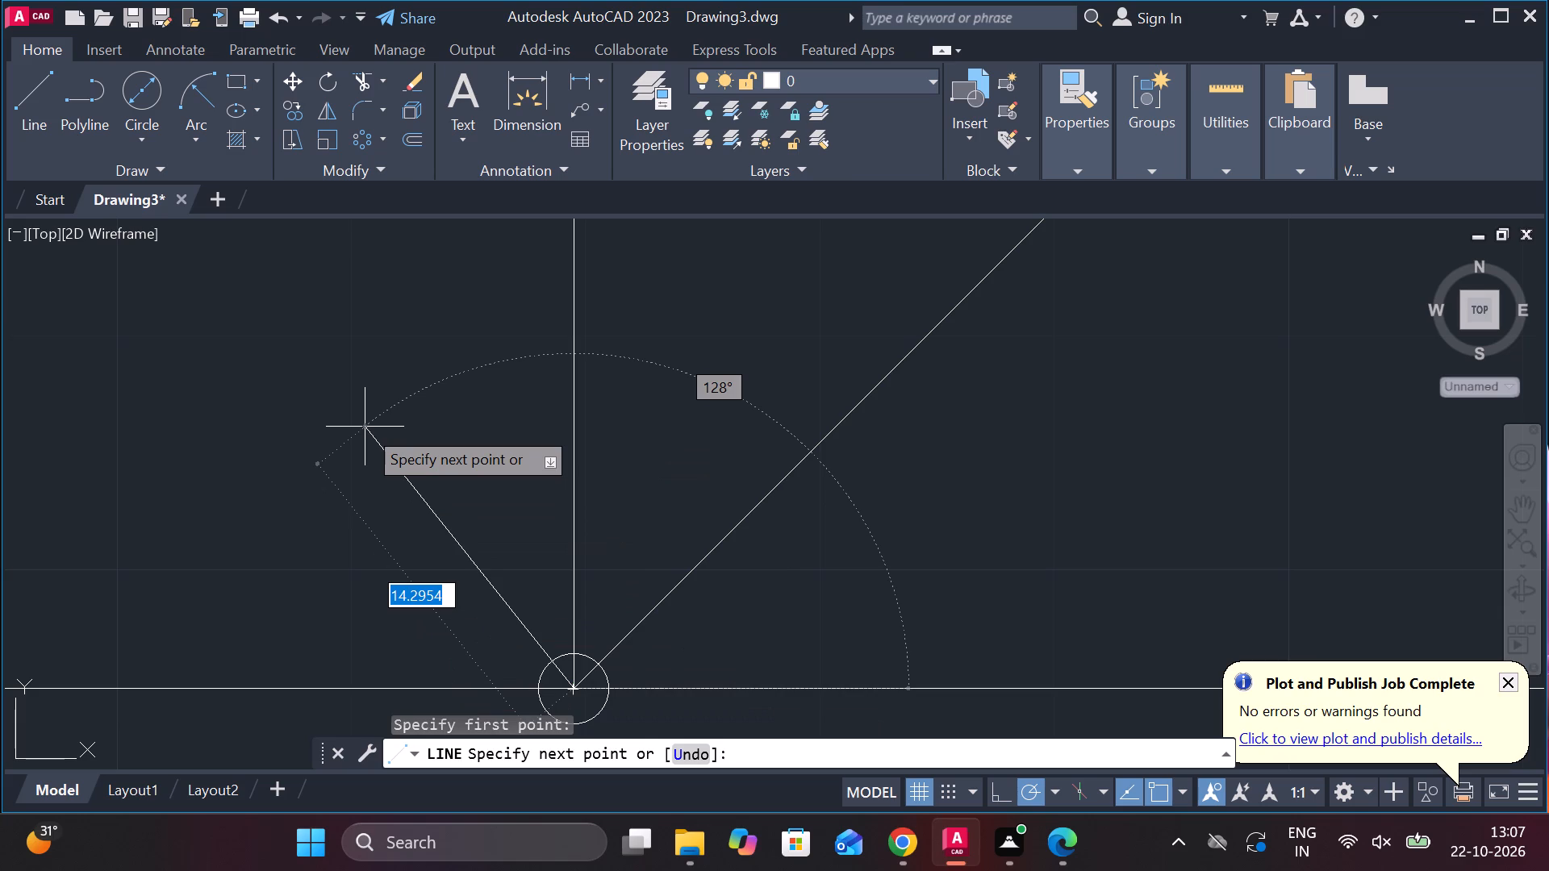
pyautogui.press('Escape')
# Draw a line about 53 long at 135° from the small circle's centre up past the upper horizontal line.
pyautogui.scroll(-2, 365, 427)
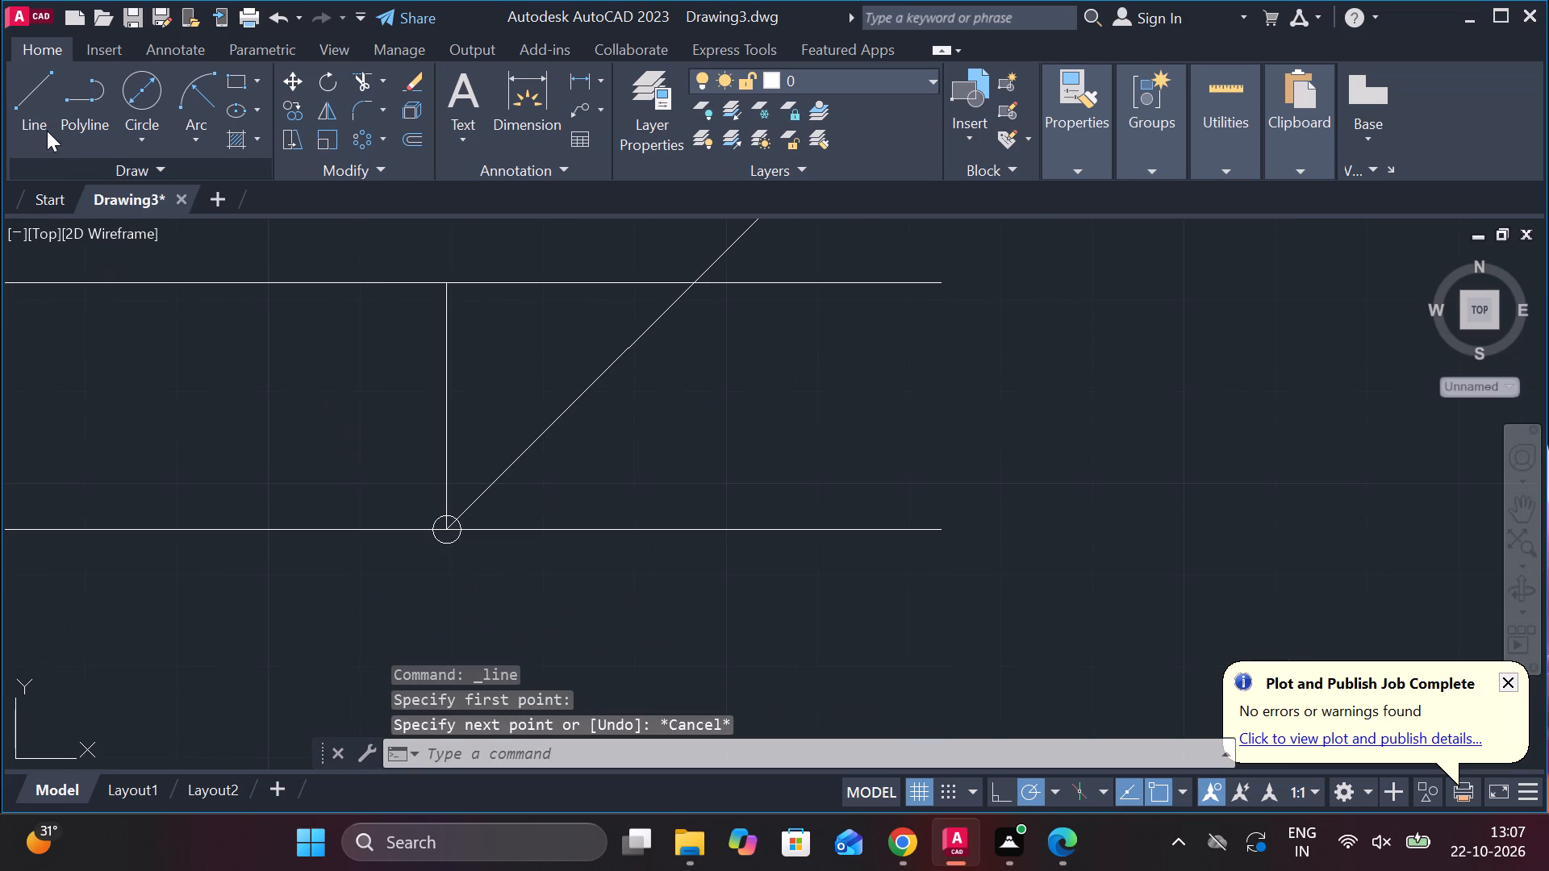
pyautogui.click(46, 127)
pyautogui.scroll(2, 442, 543)
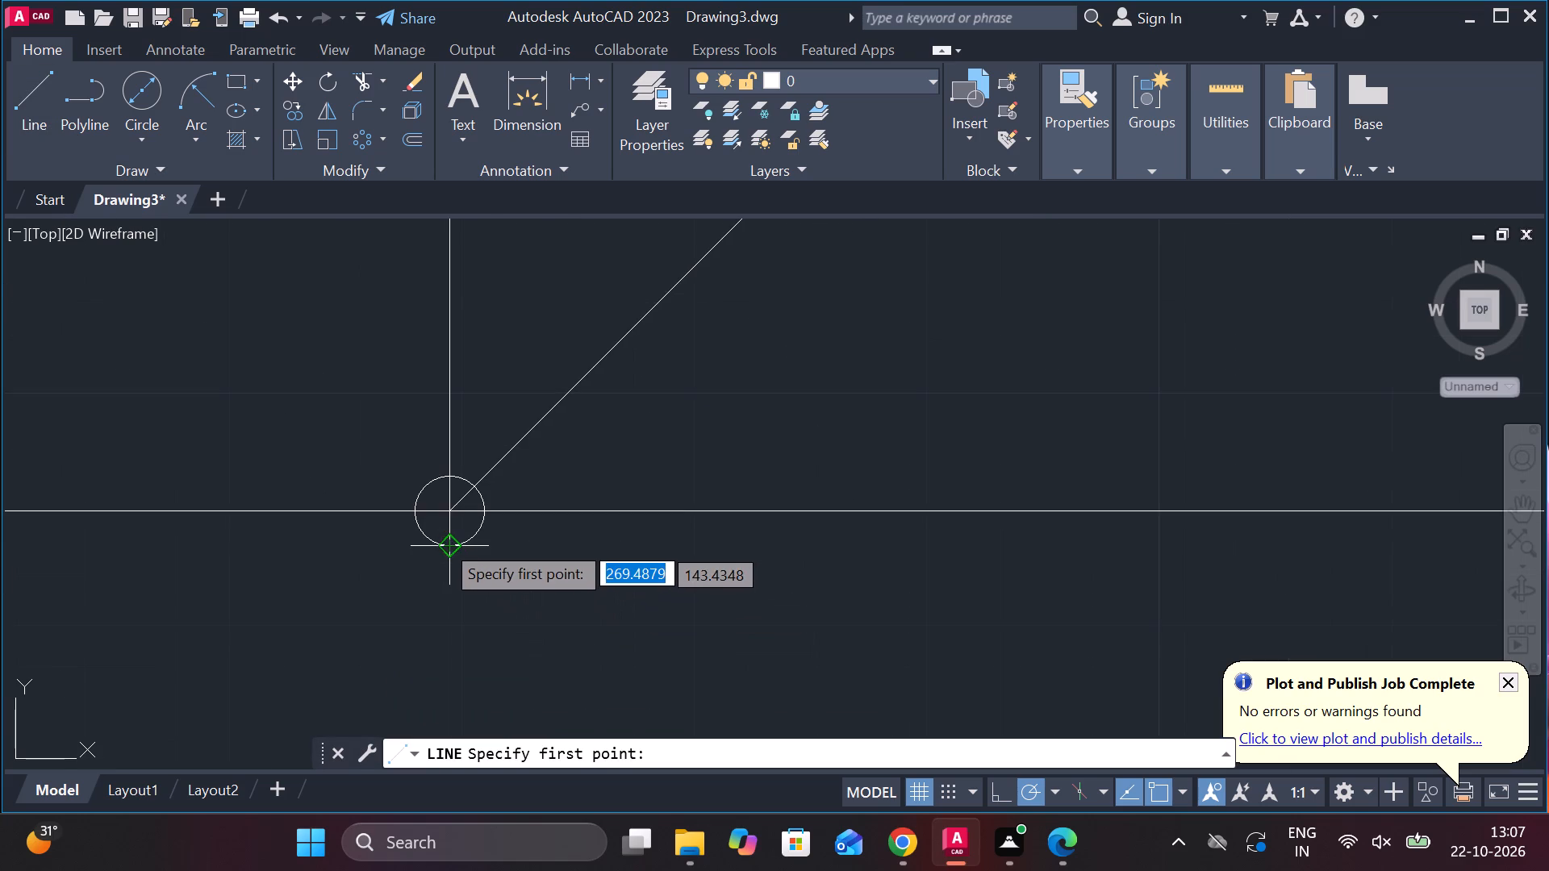
pyautogui.click(442, 503)
pyautogui.scroll(-3, 269, 366)
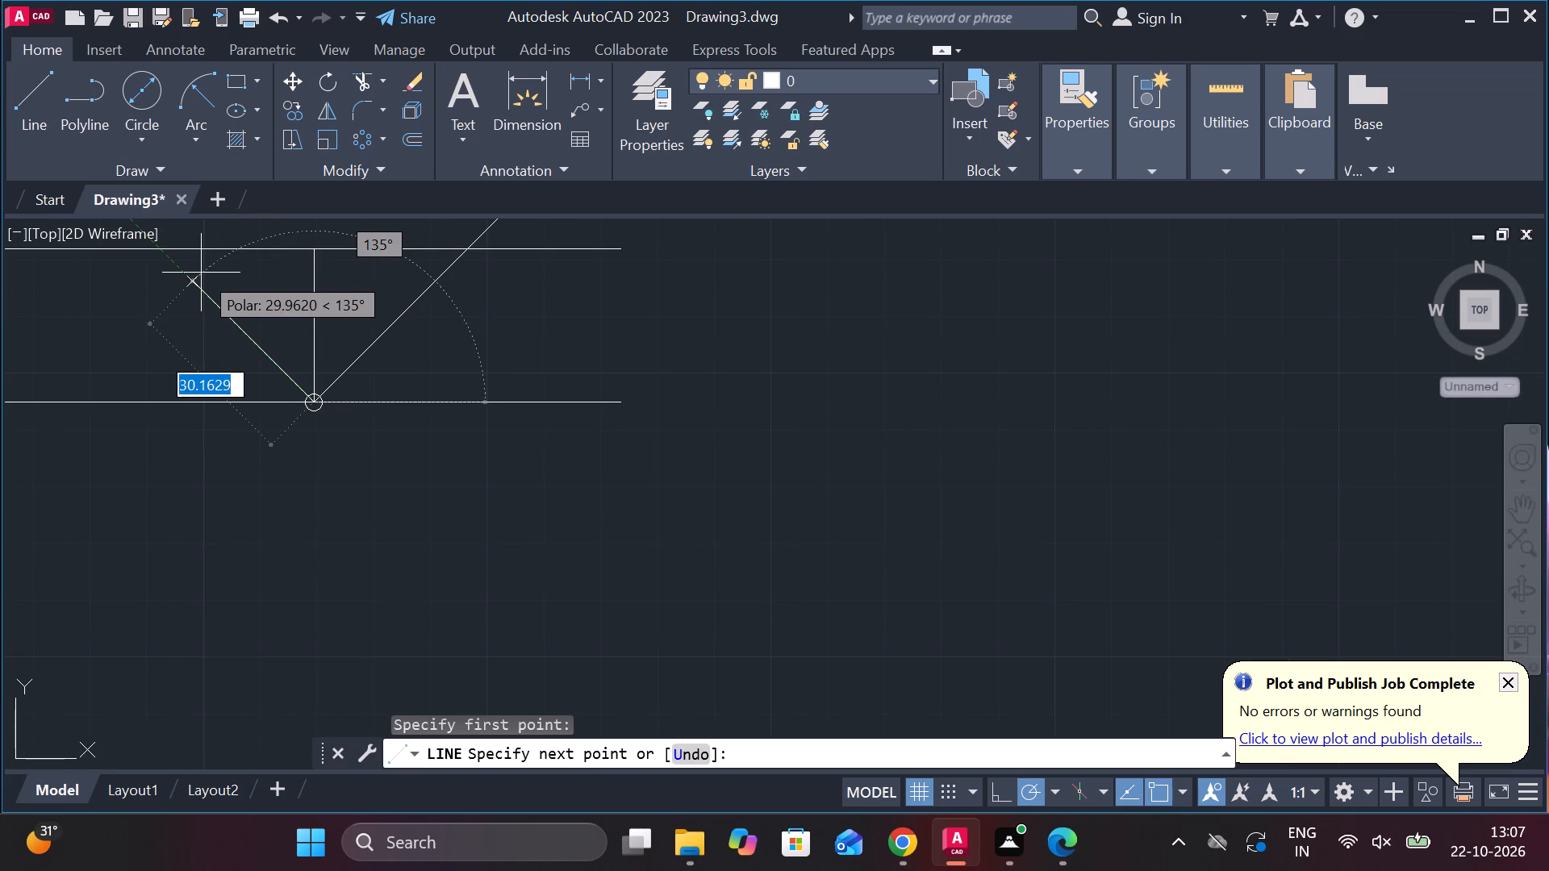
pyautogui.scroll(-5, 201, 273)
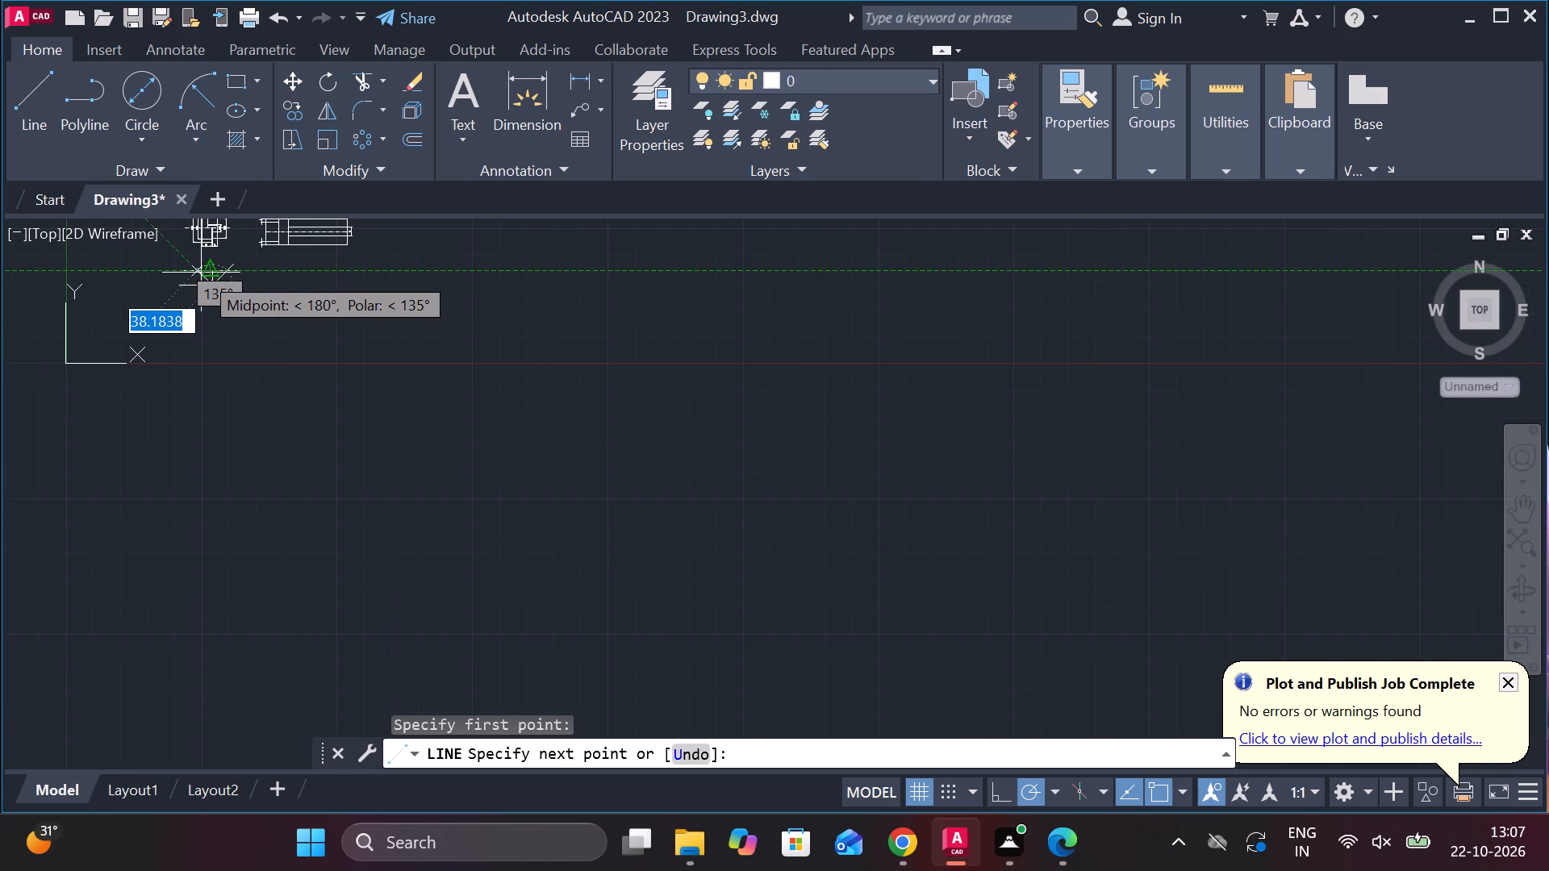
pyautogui.scroll(5, 175, 252)
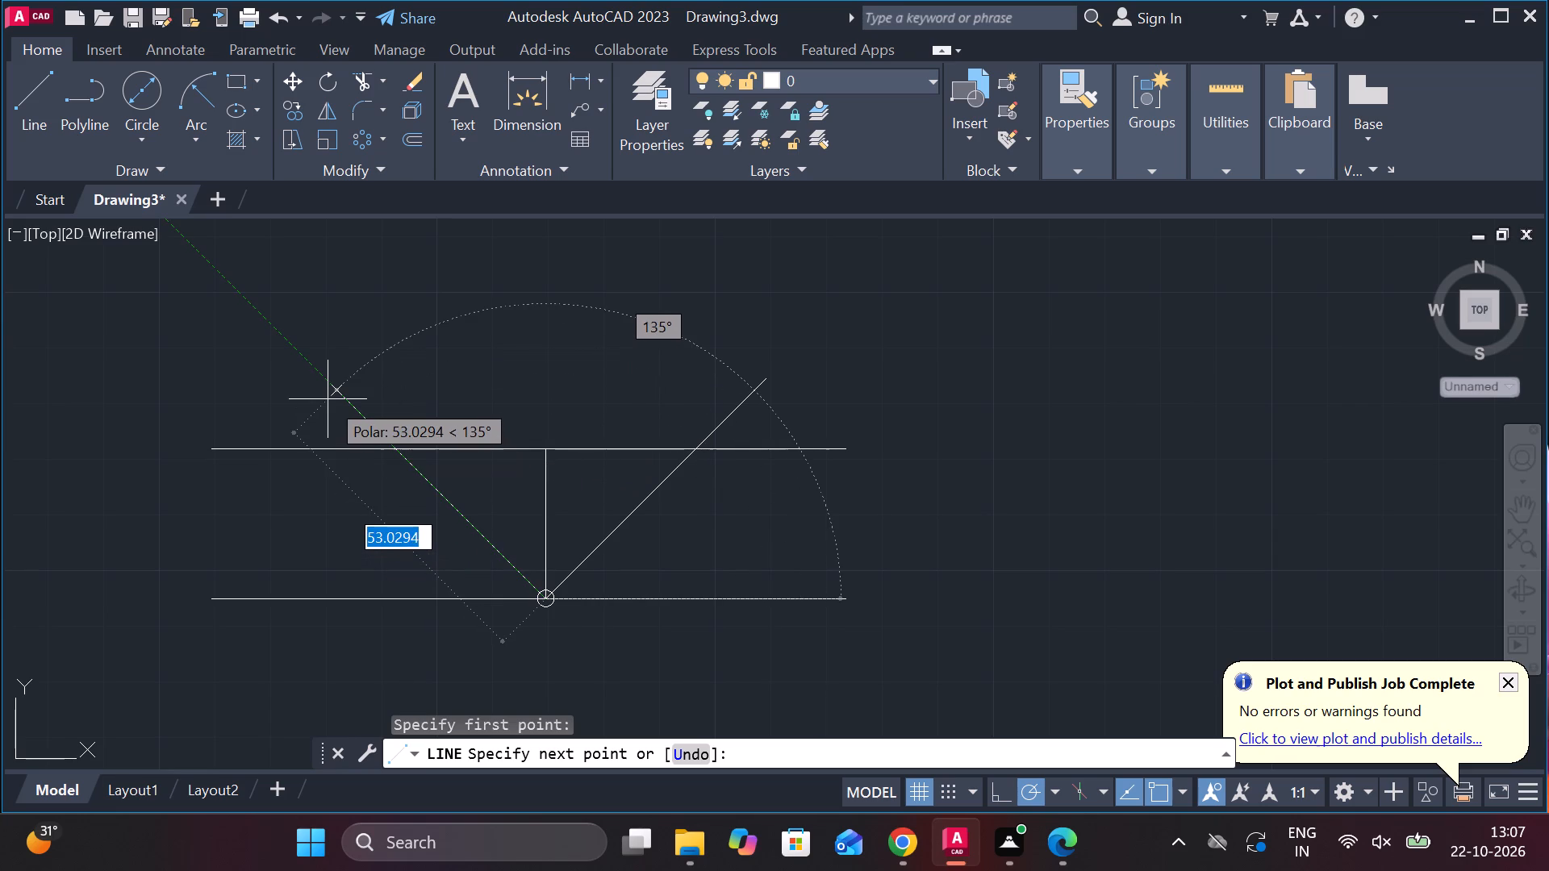
pyautogui.click(328, 399)
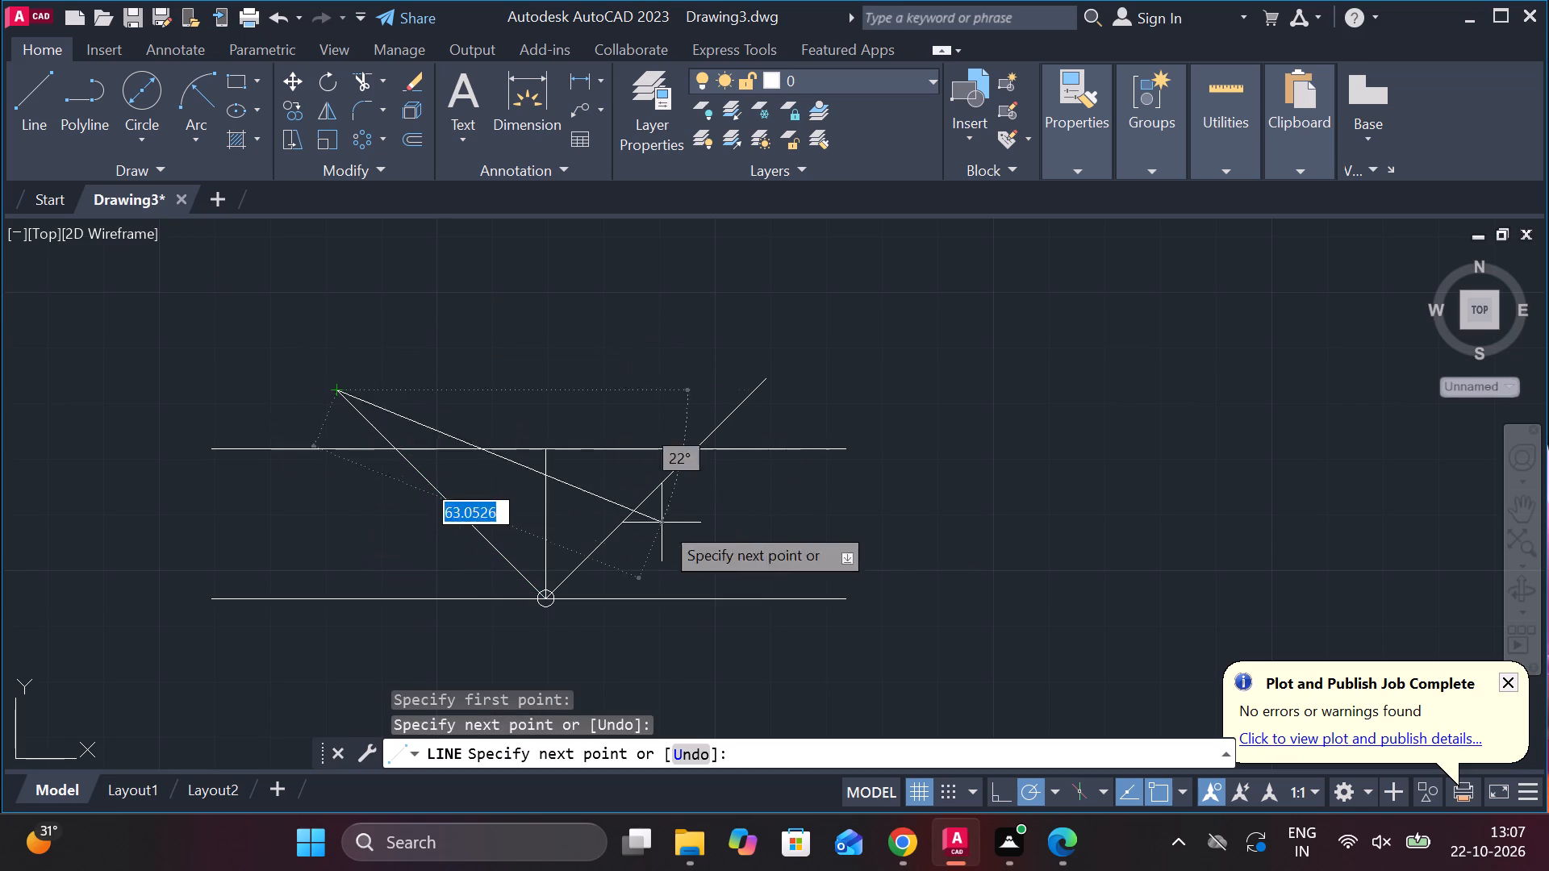
pyautogui.press('Escape')
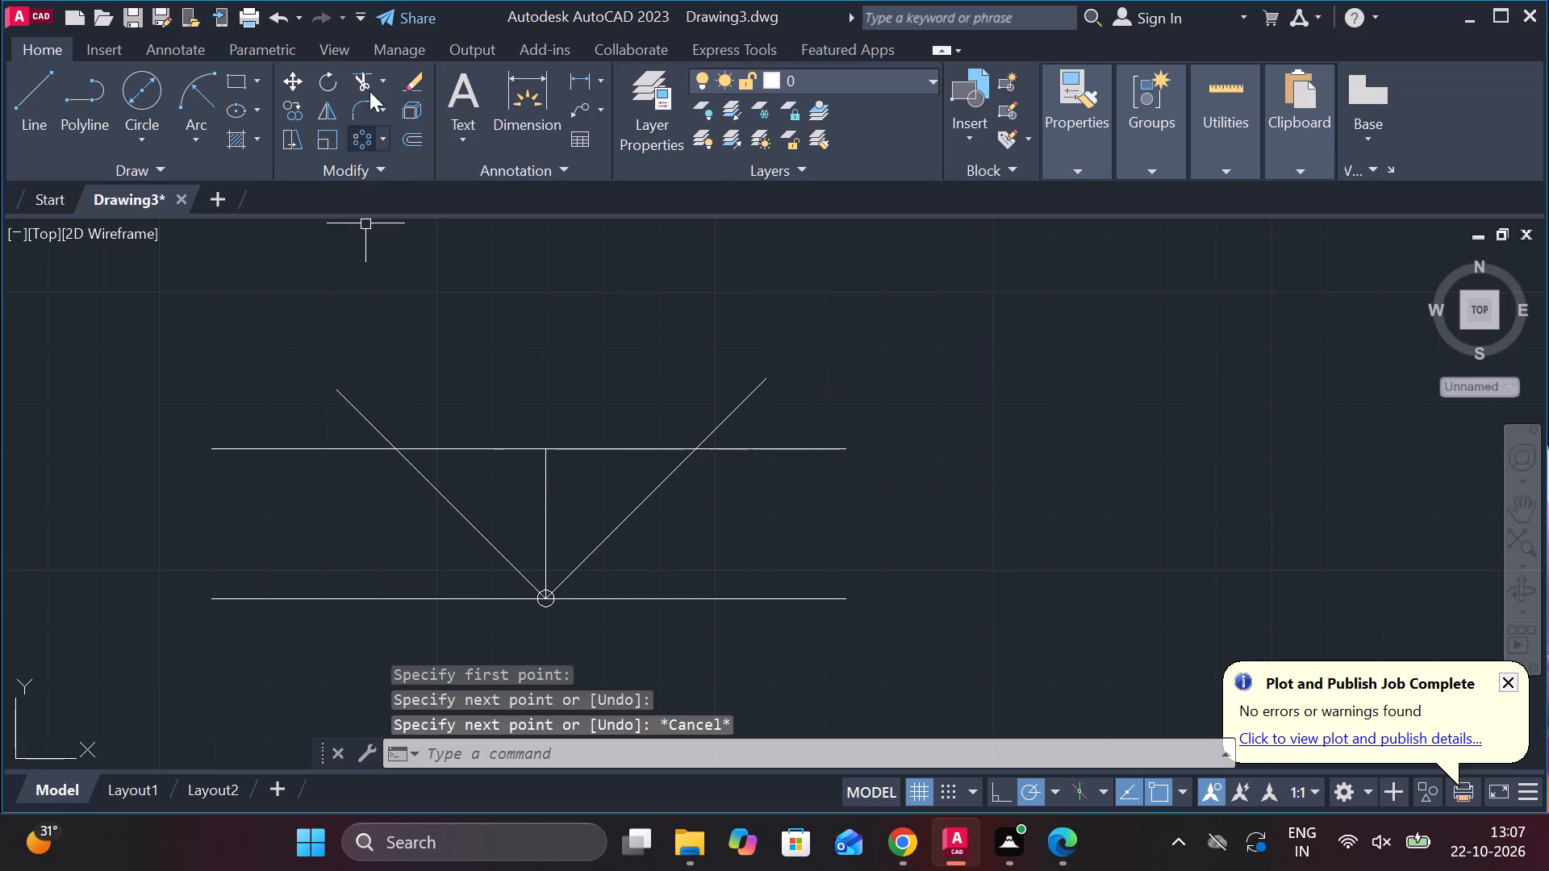
# Trim the ends of both slanted lines that extend above the upper horizontal line.
pyautogui.click(360, 77)
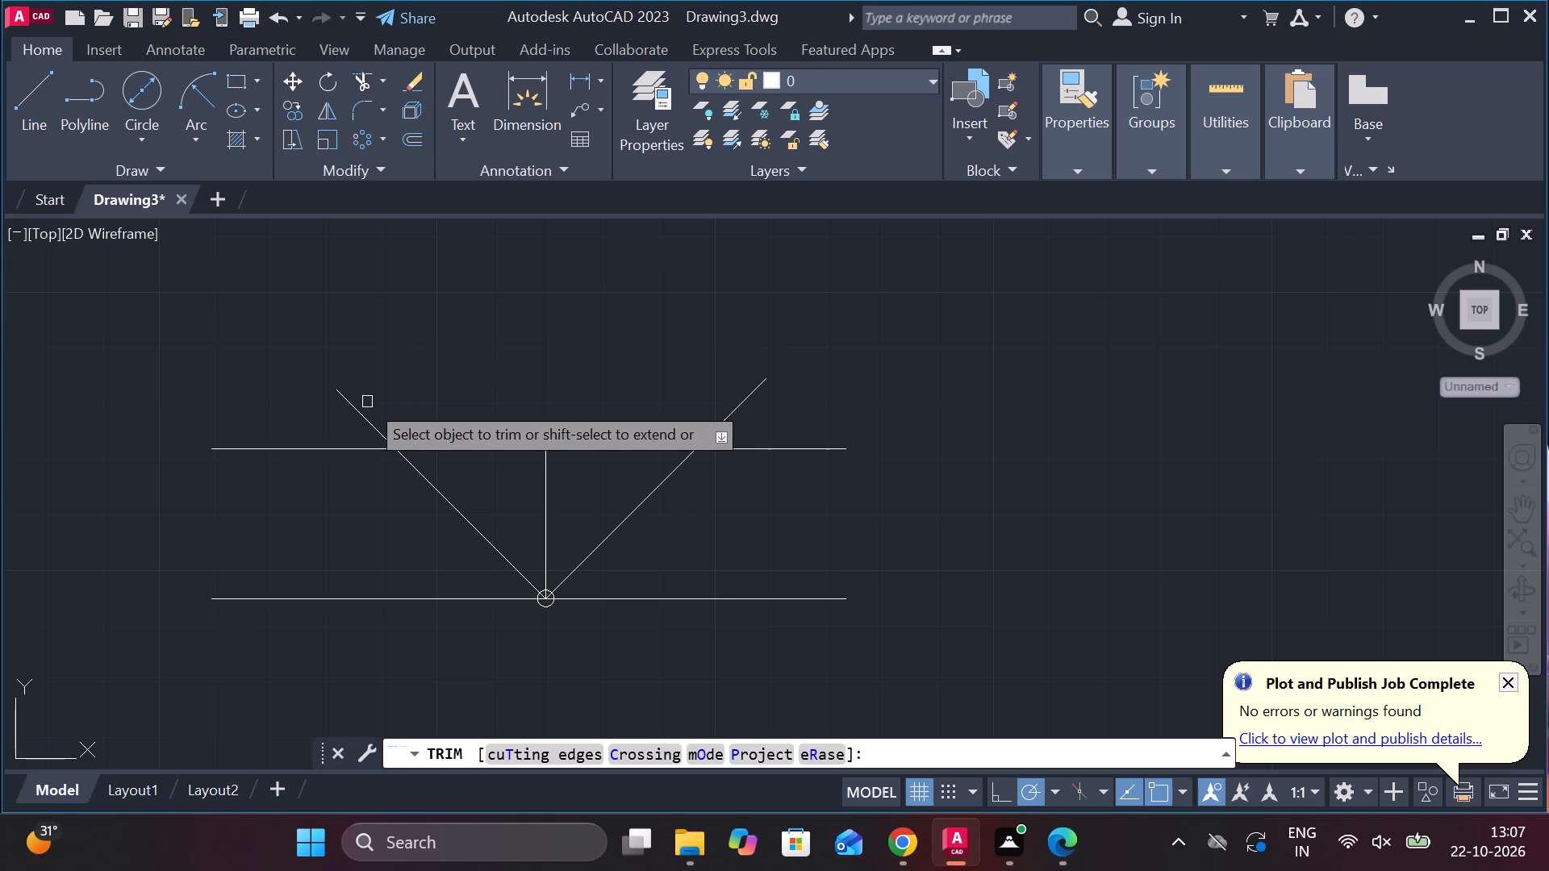
pyautogui.click(357, 412)
pyautogui.click(740, 402)
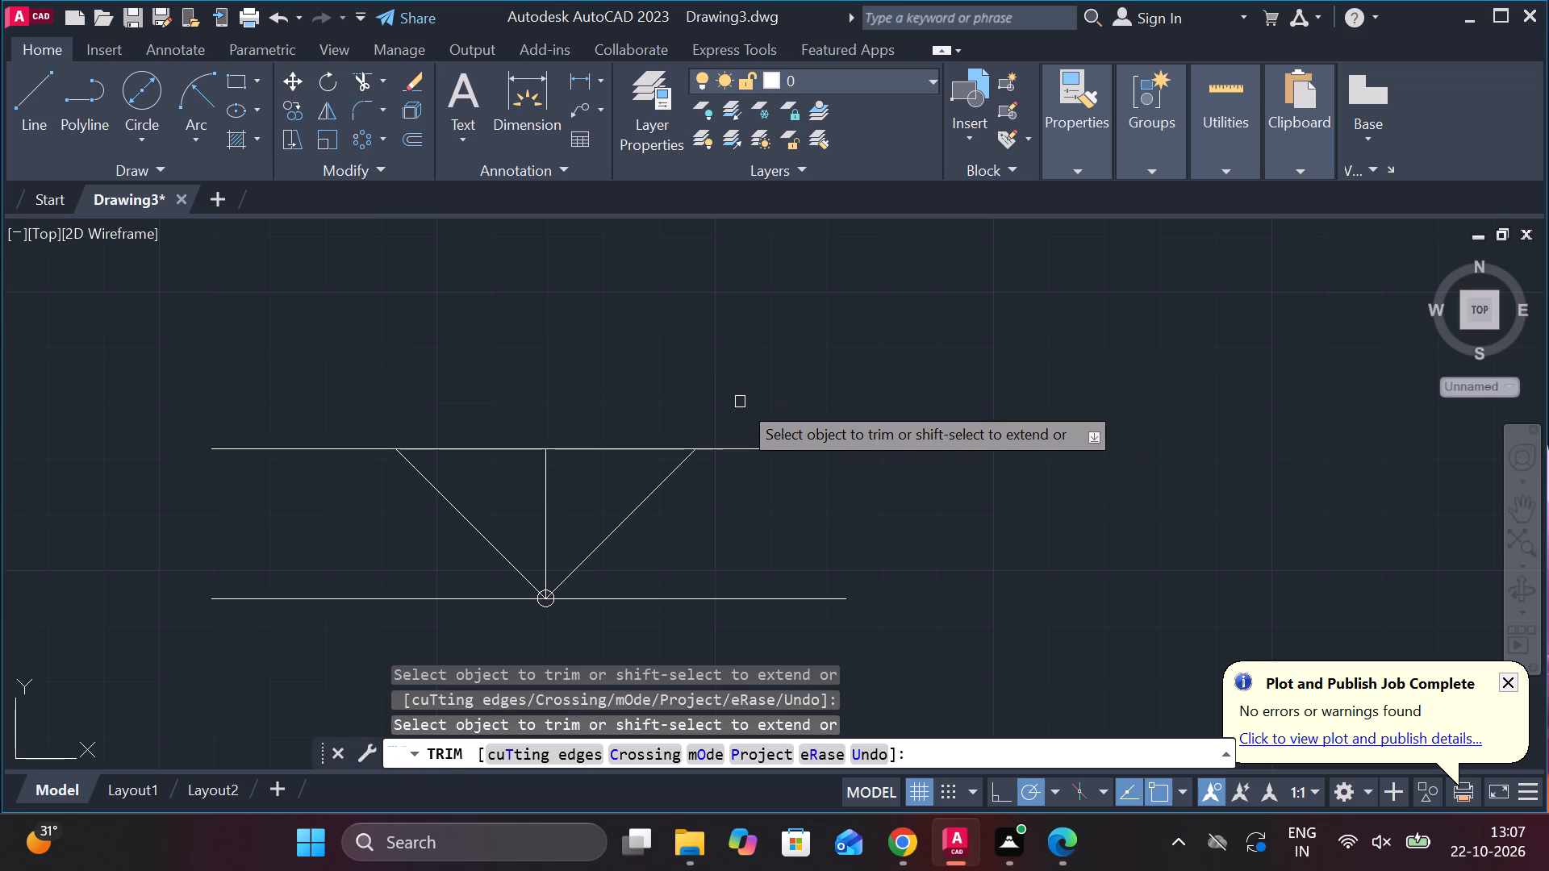
# Check the angle between the two slanted lines with an angular dimension preview, without placing it.
pyautogui.click(596, 78)
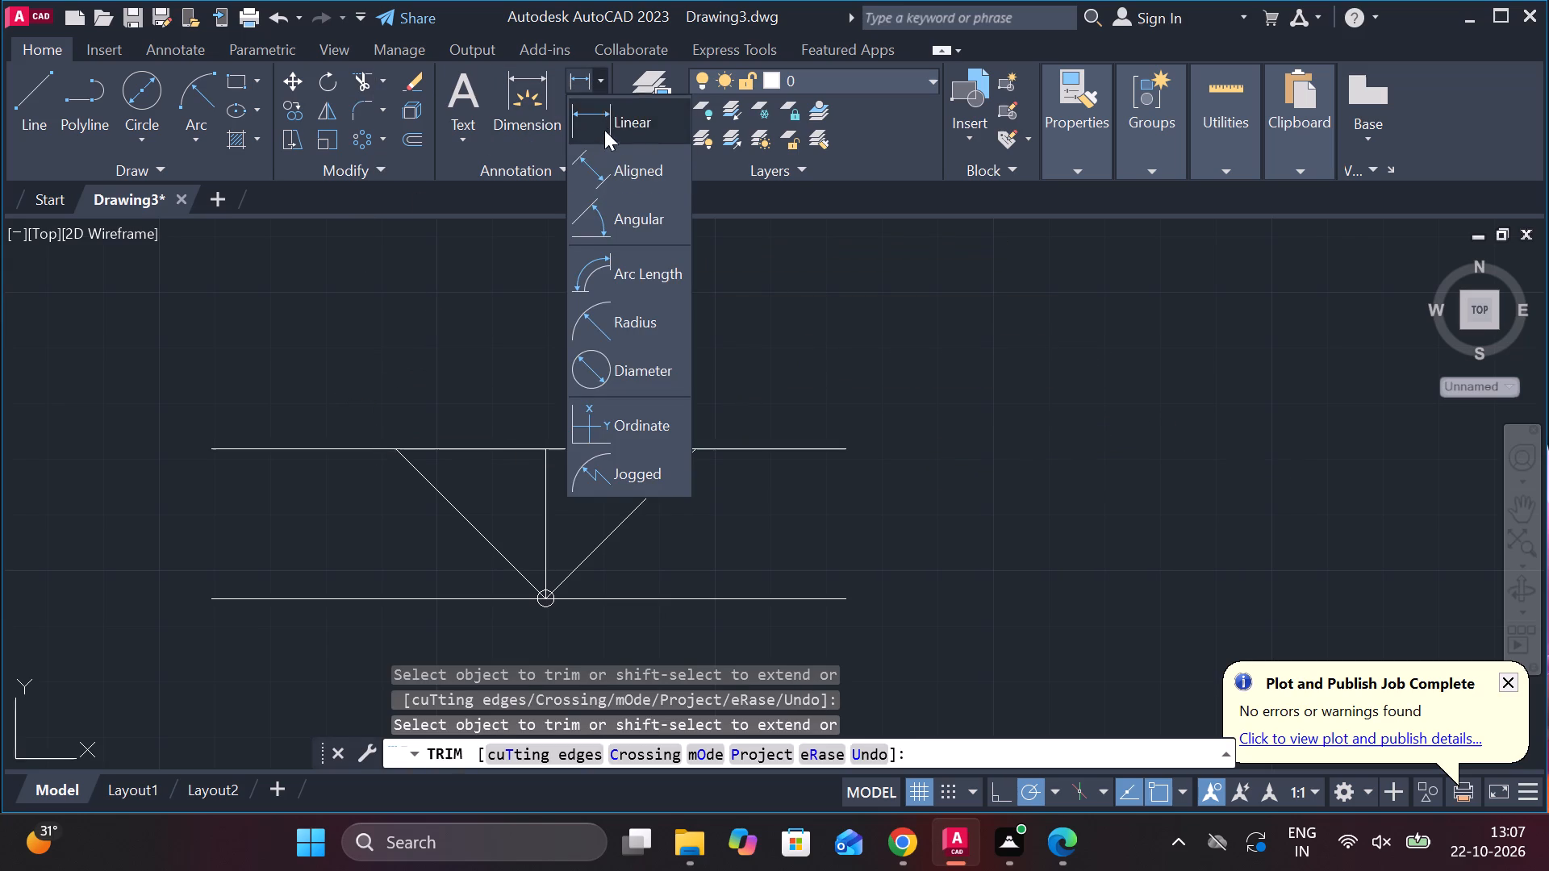
pyautogui.click(624, 206)
pyautogui.click(450, 502)
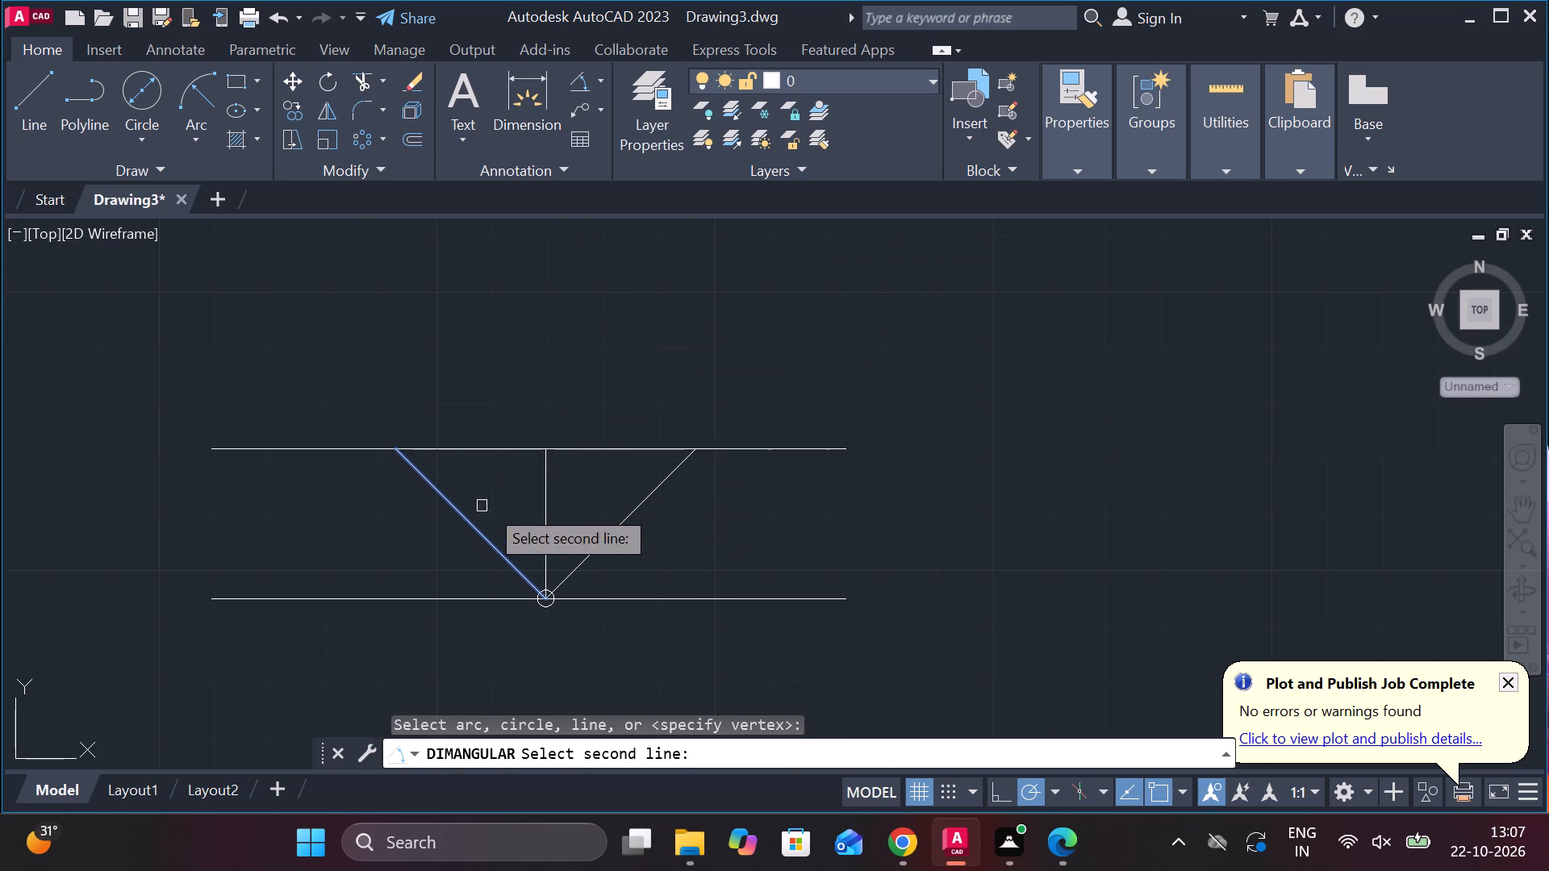
pyautogui.click(639, 501)
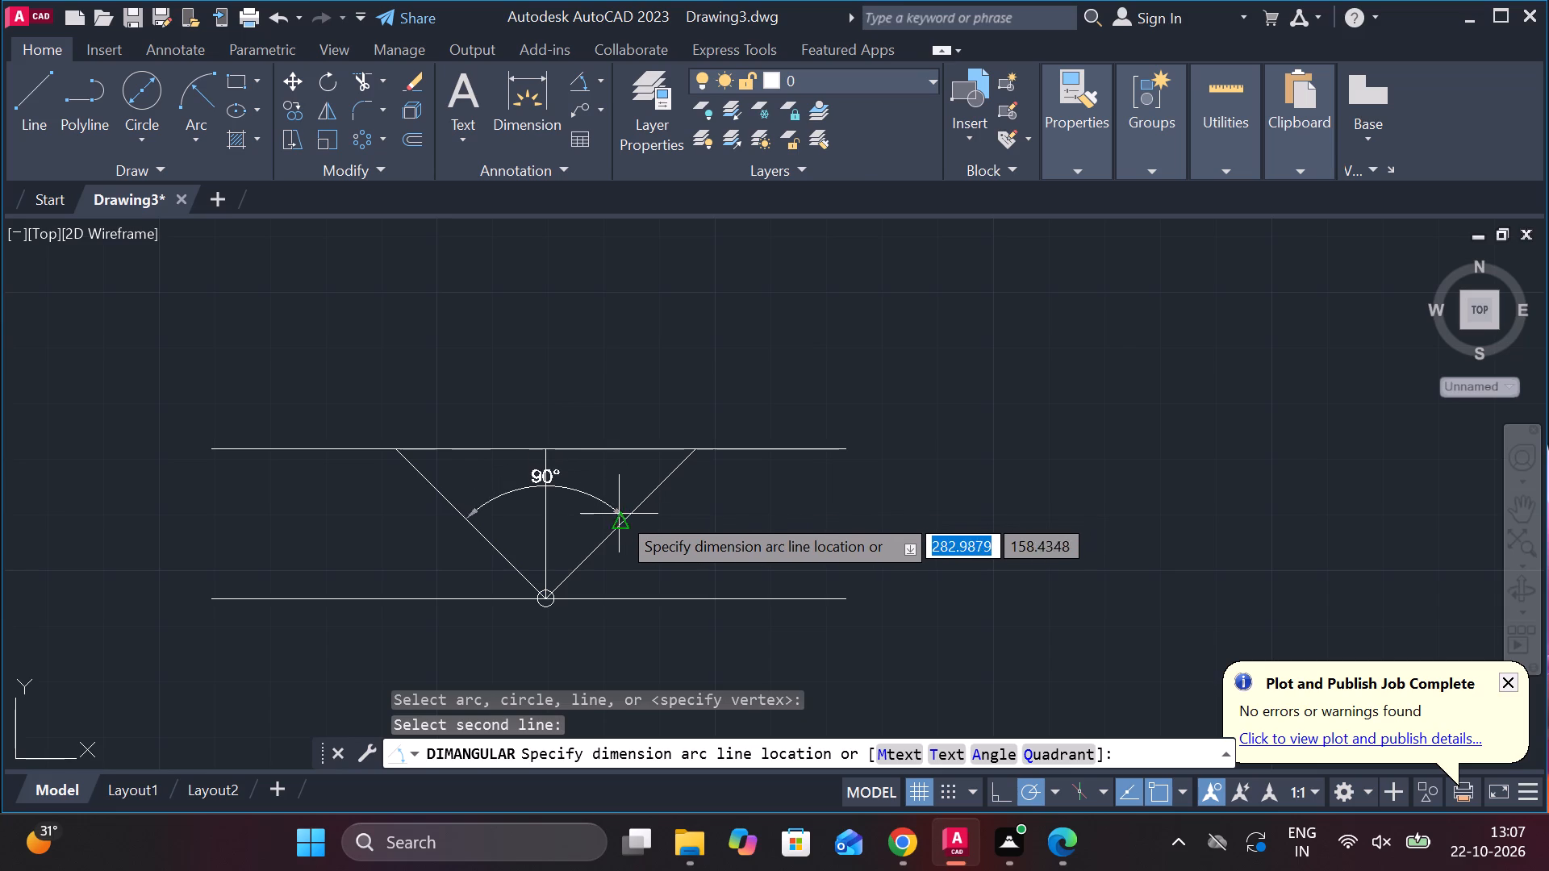
pyautogui.press('Escape')
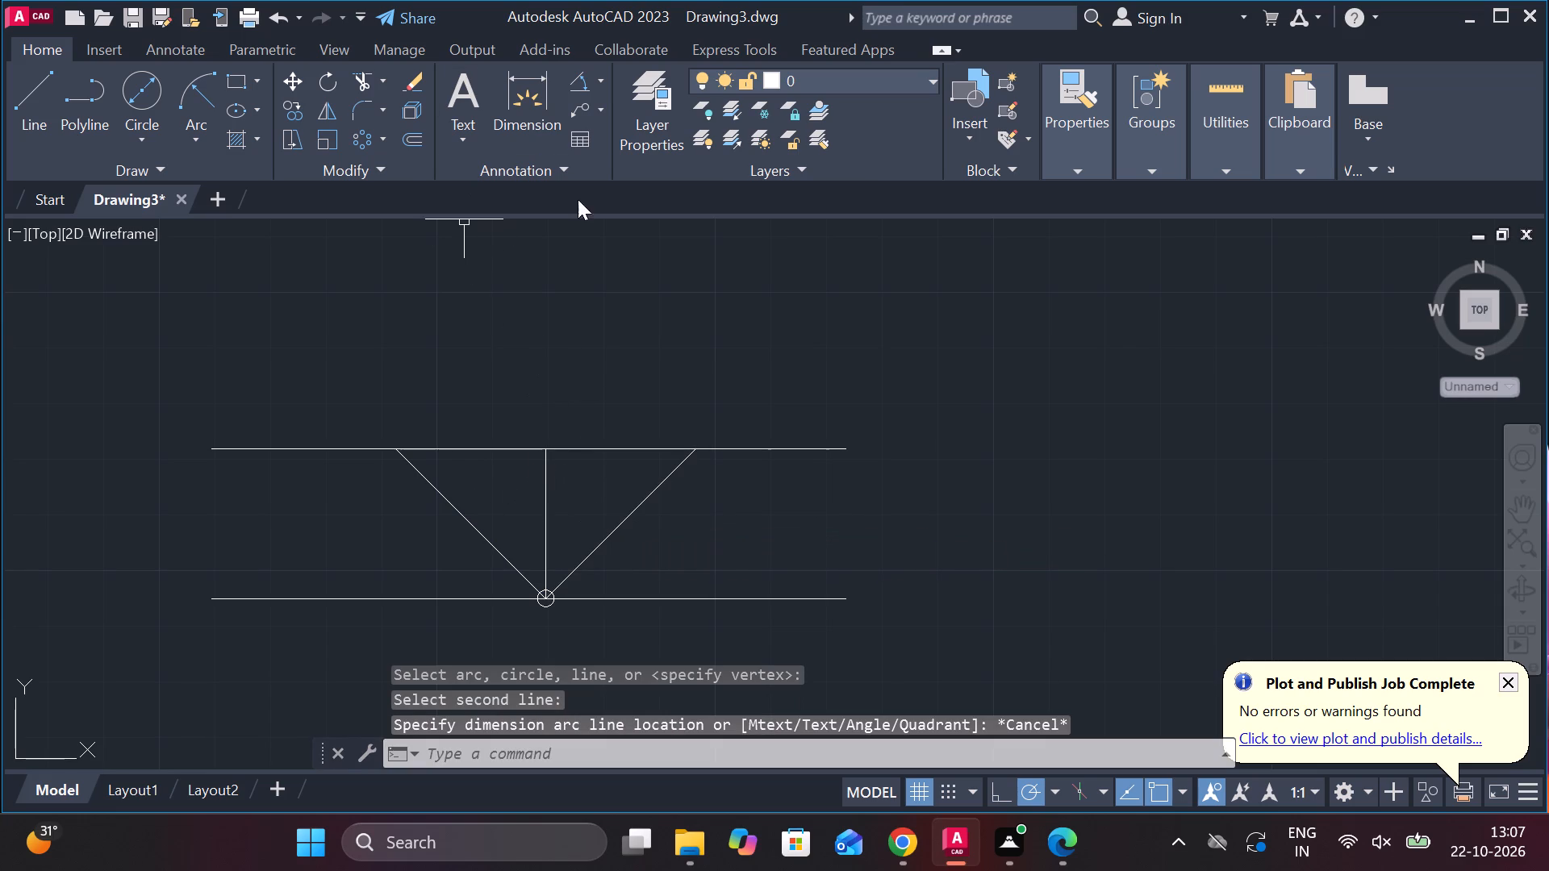
# Trim away the upper horizontal line between the two slanted lines to open the V shape.
pyautogui.click(371, 84)
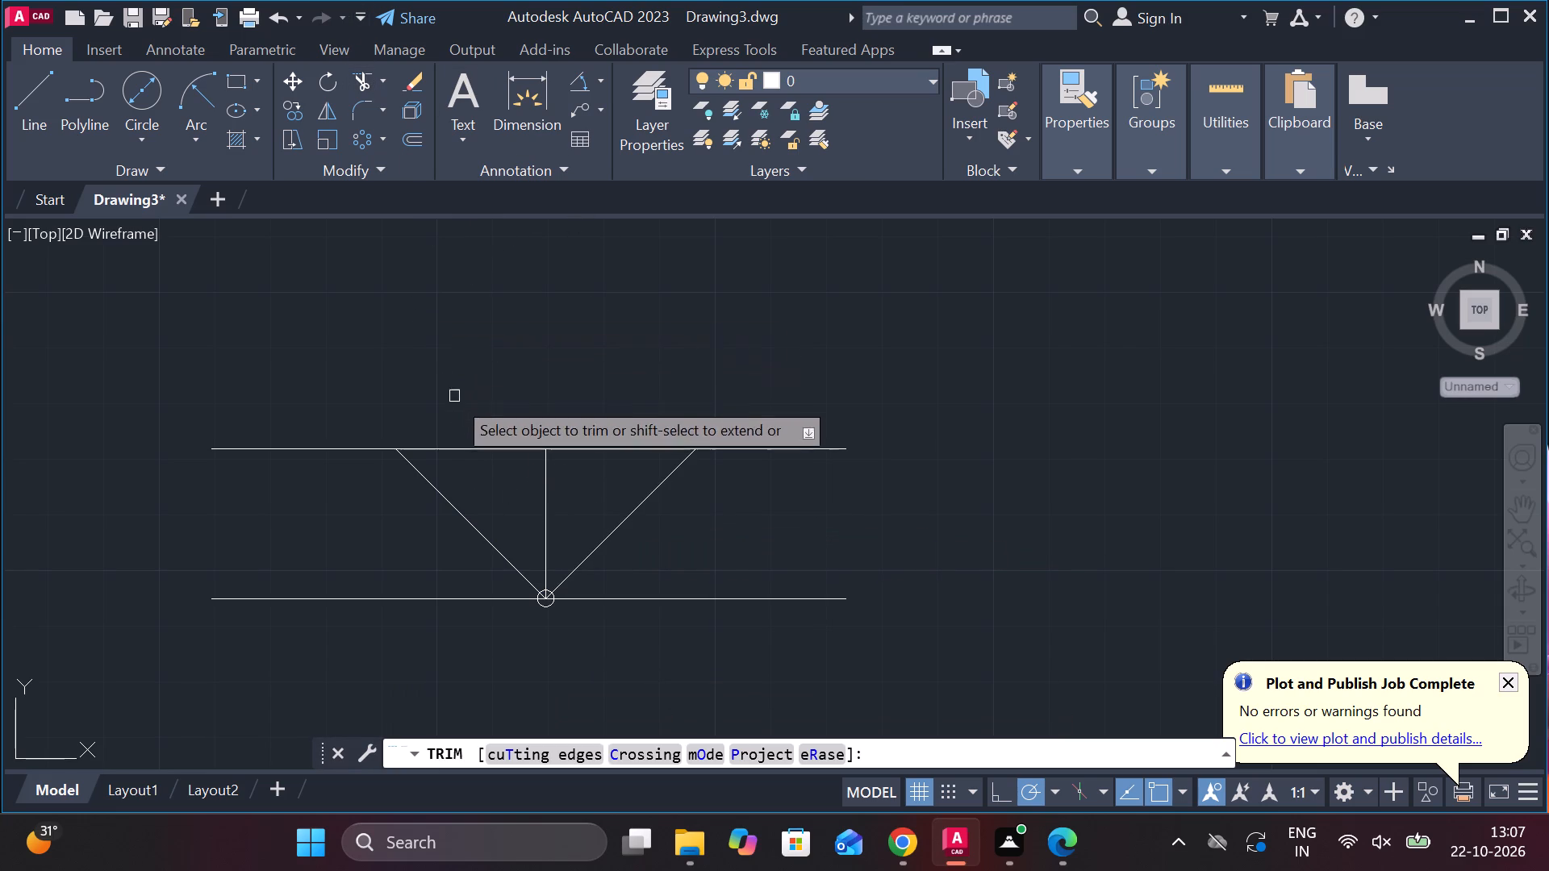
pyautogui.click(466, 453)
pyautogui.click(635, 444)
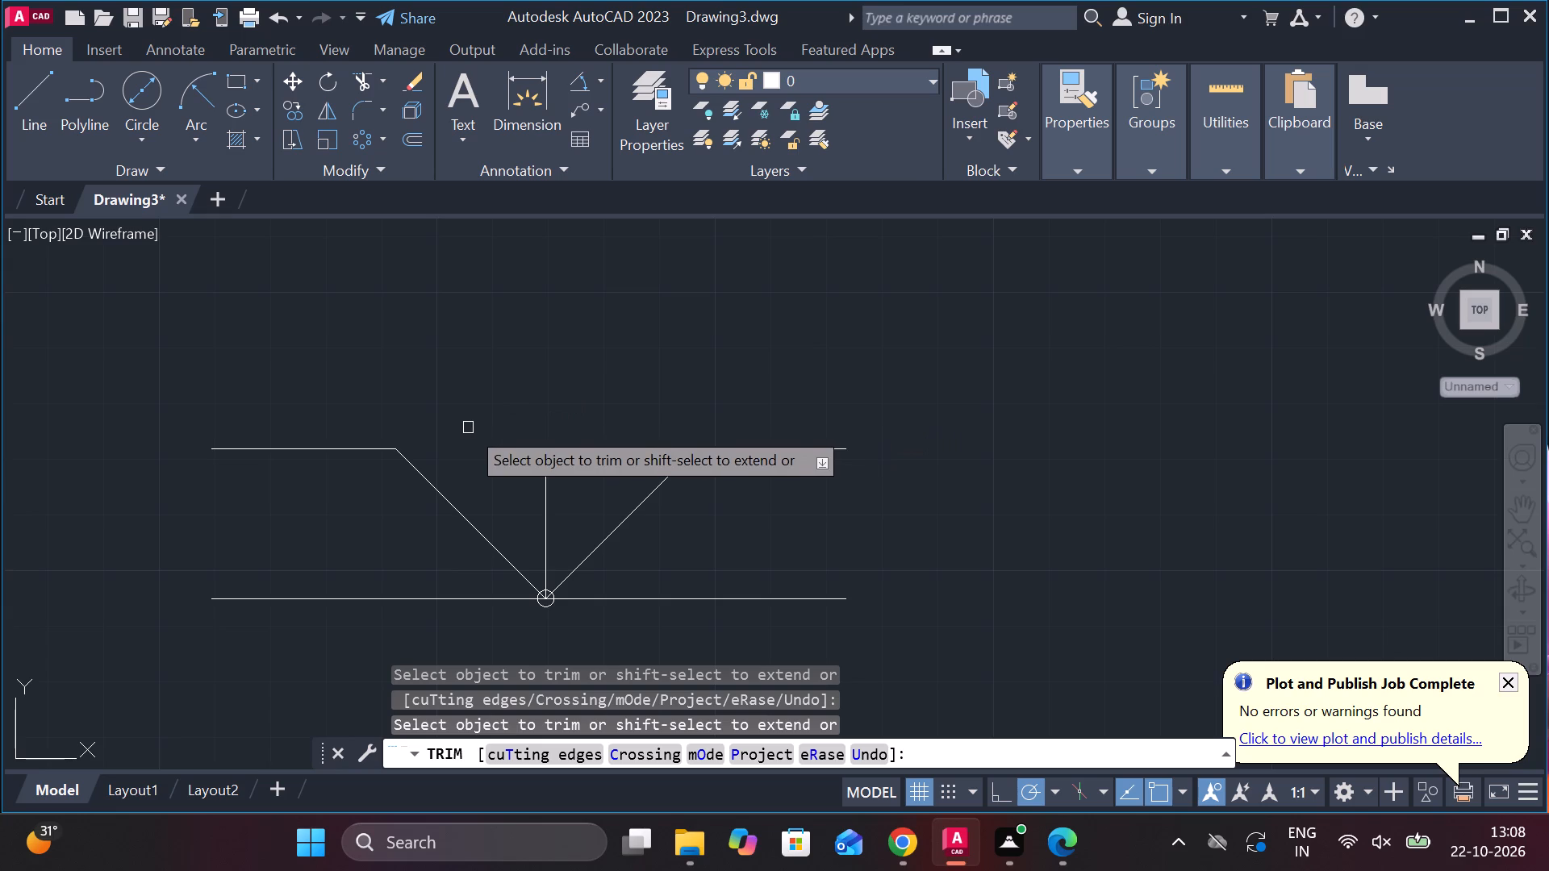
pyautogui.press('Escape')
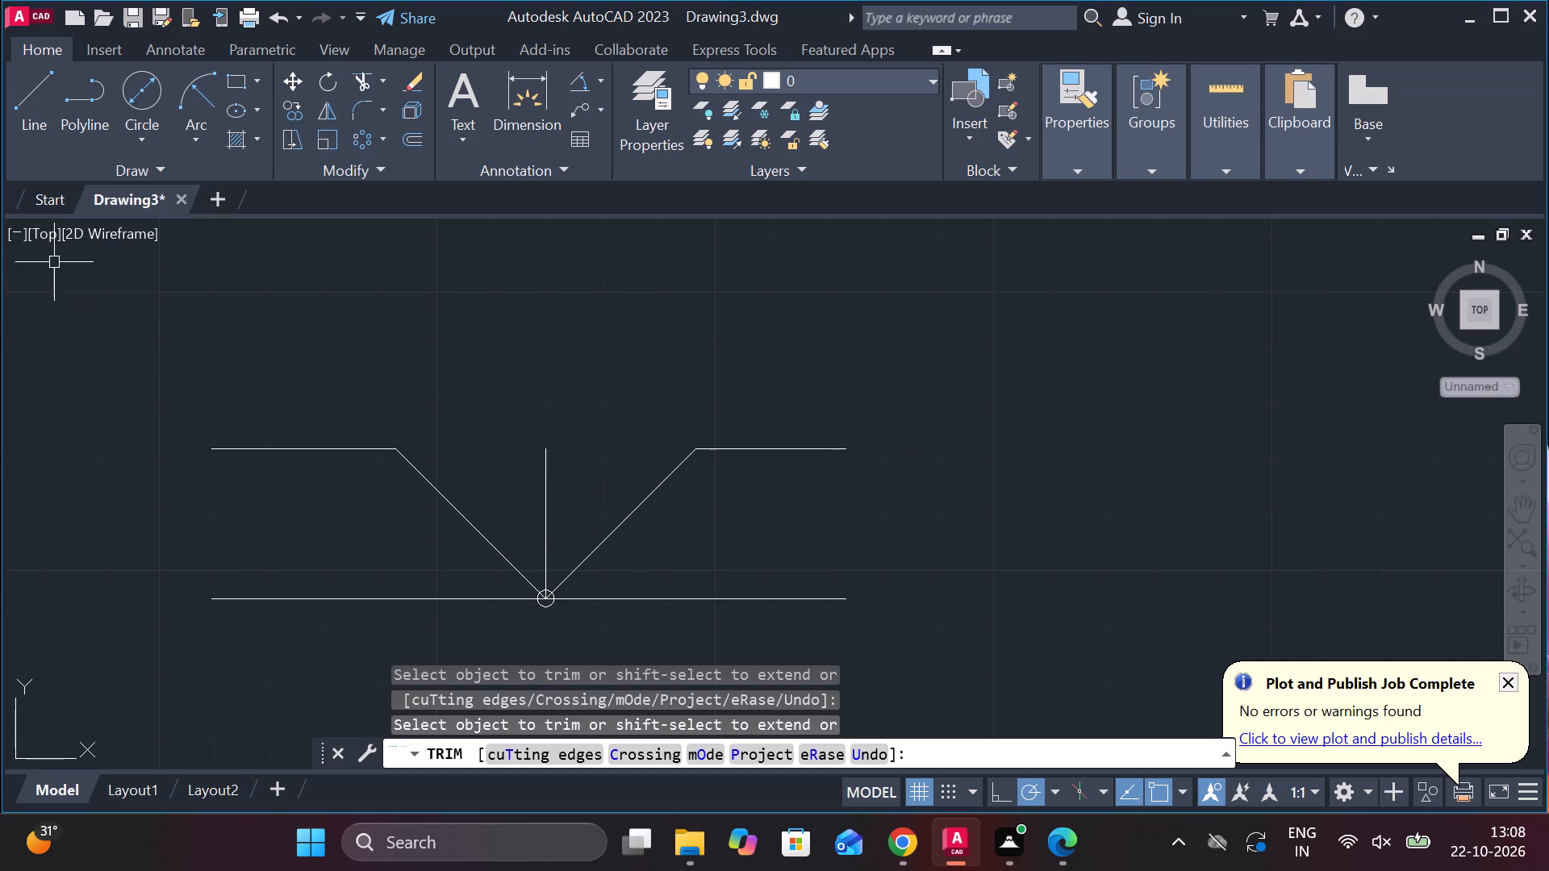
# Draw a line 33 straight down from the upper horizontal line's left end, continuing 30 horizontally to the right.
pyautogui.click(26, 119)
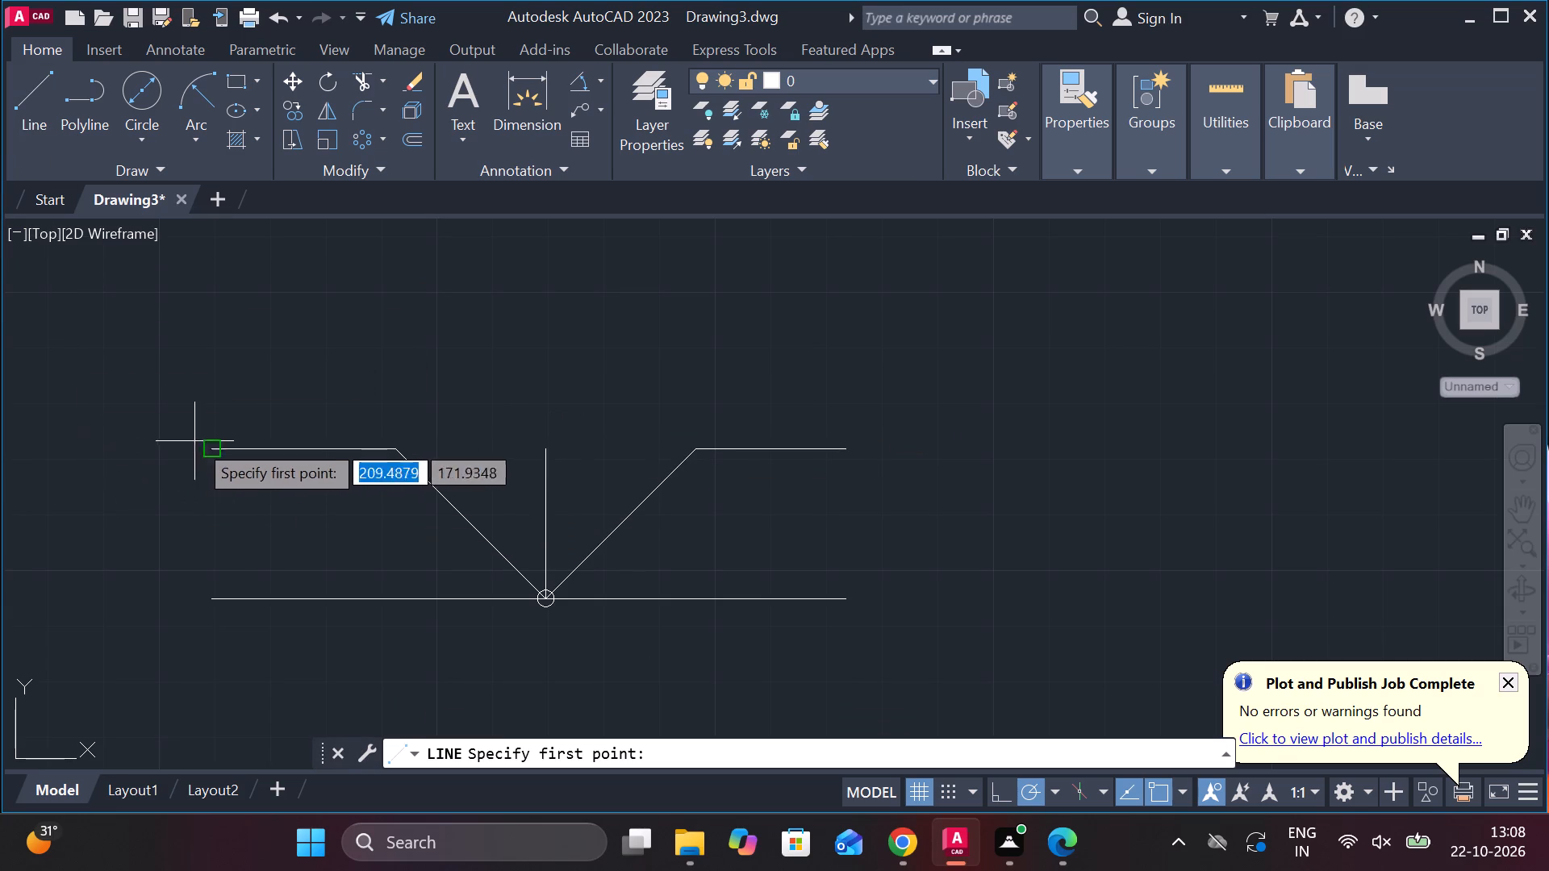
pyautogui.click(219, 452)
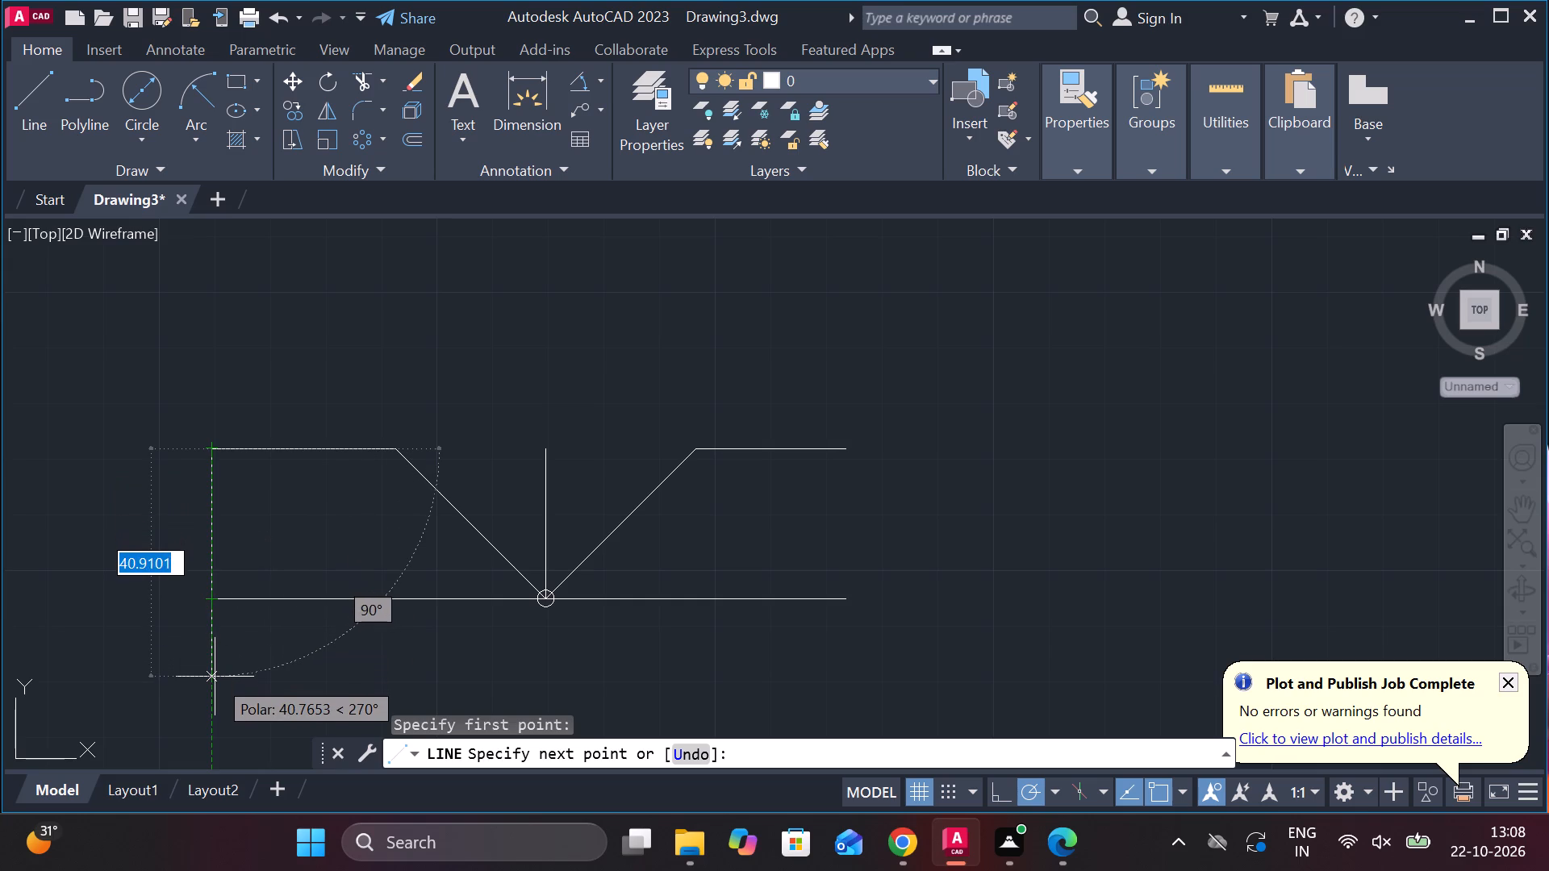
pyautogui.write('33')
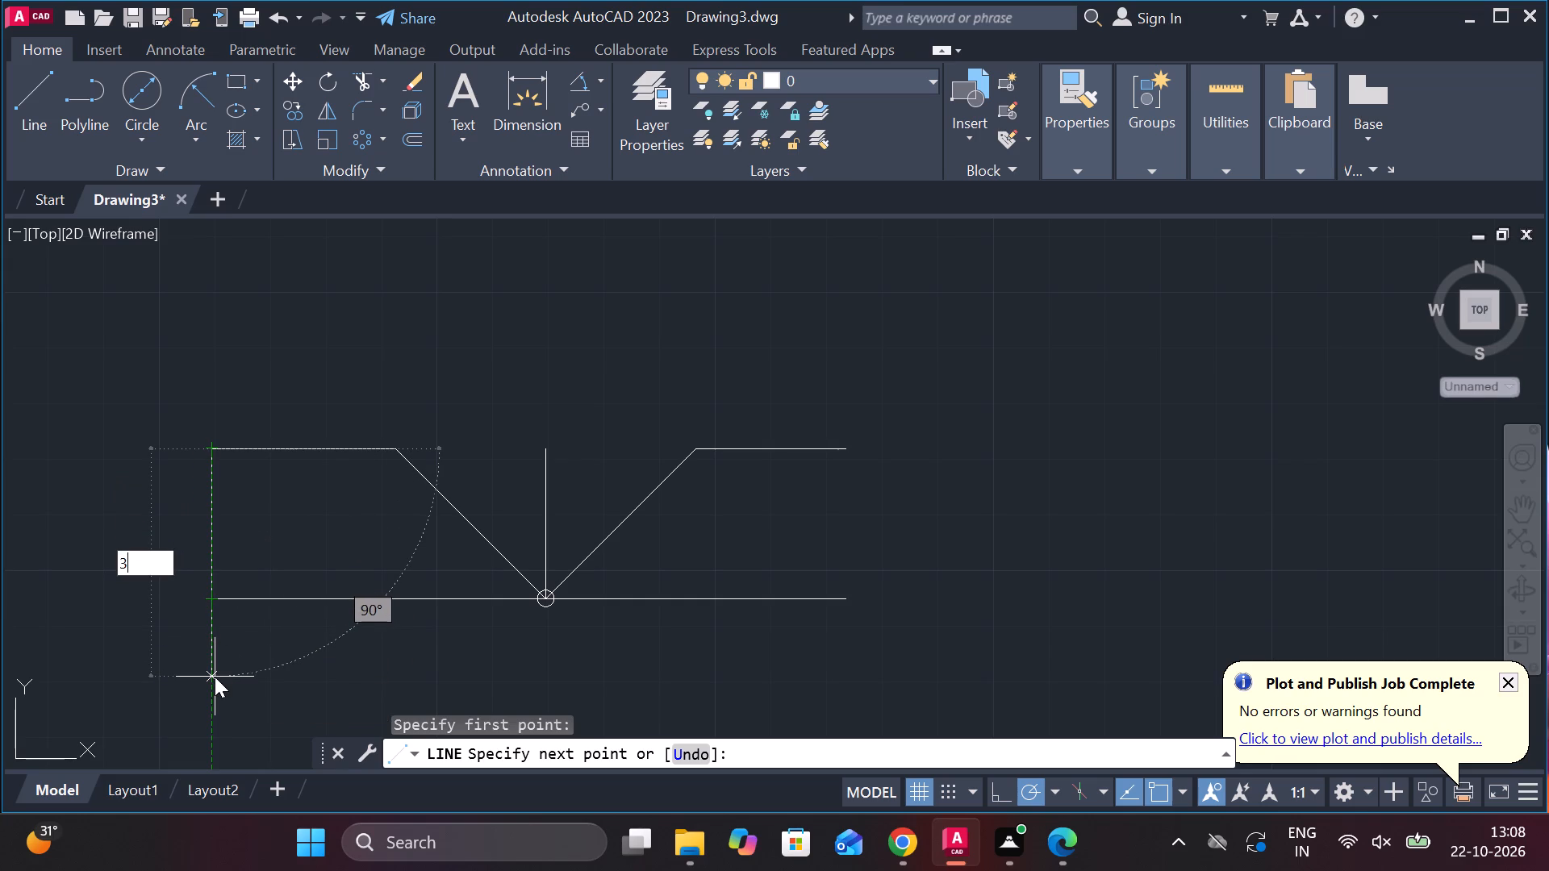
pyautogui.press('Return')
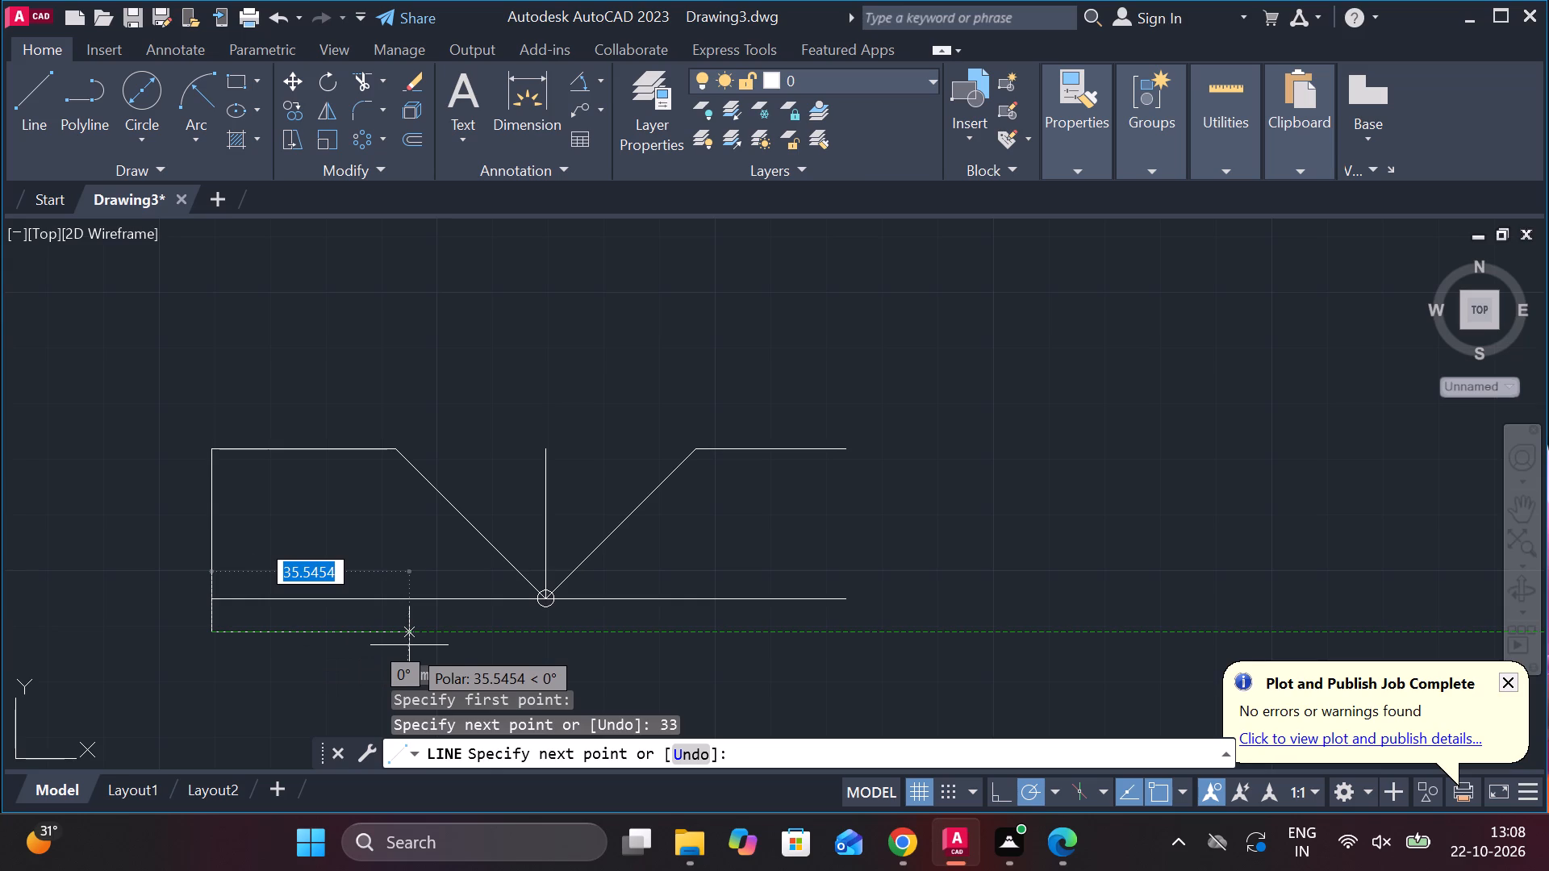
pyautogui.write('30')
pyautogui.press('Return')
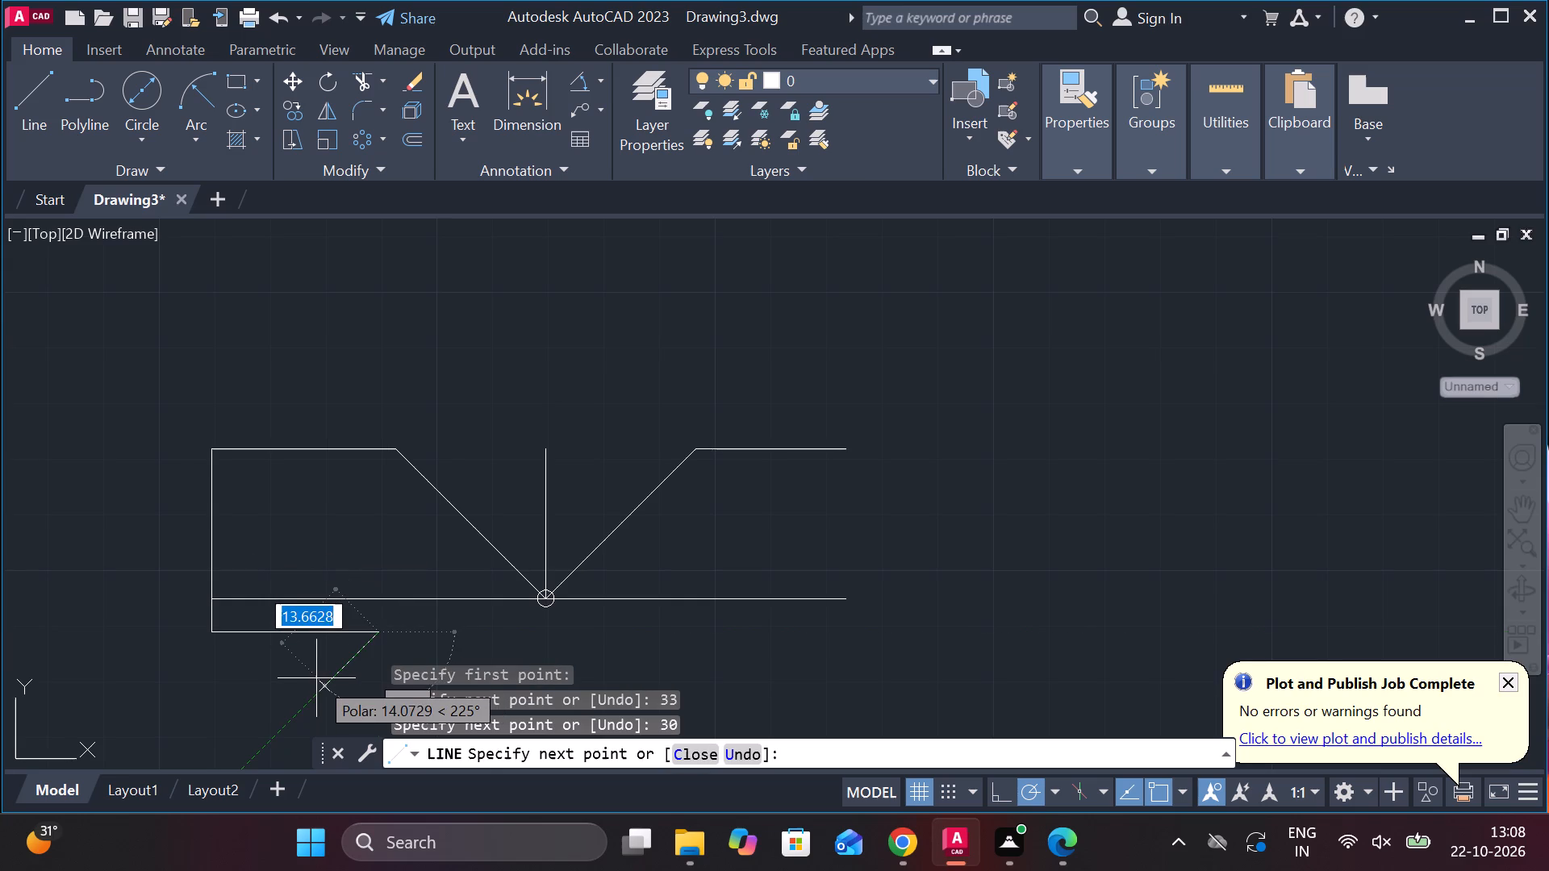
pyautogui.hotkey('ctrl', 'z')
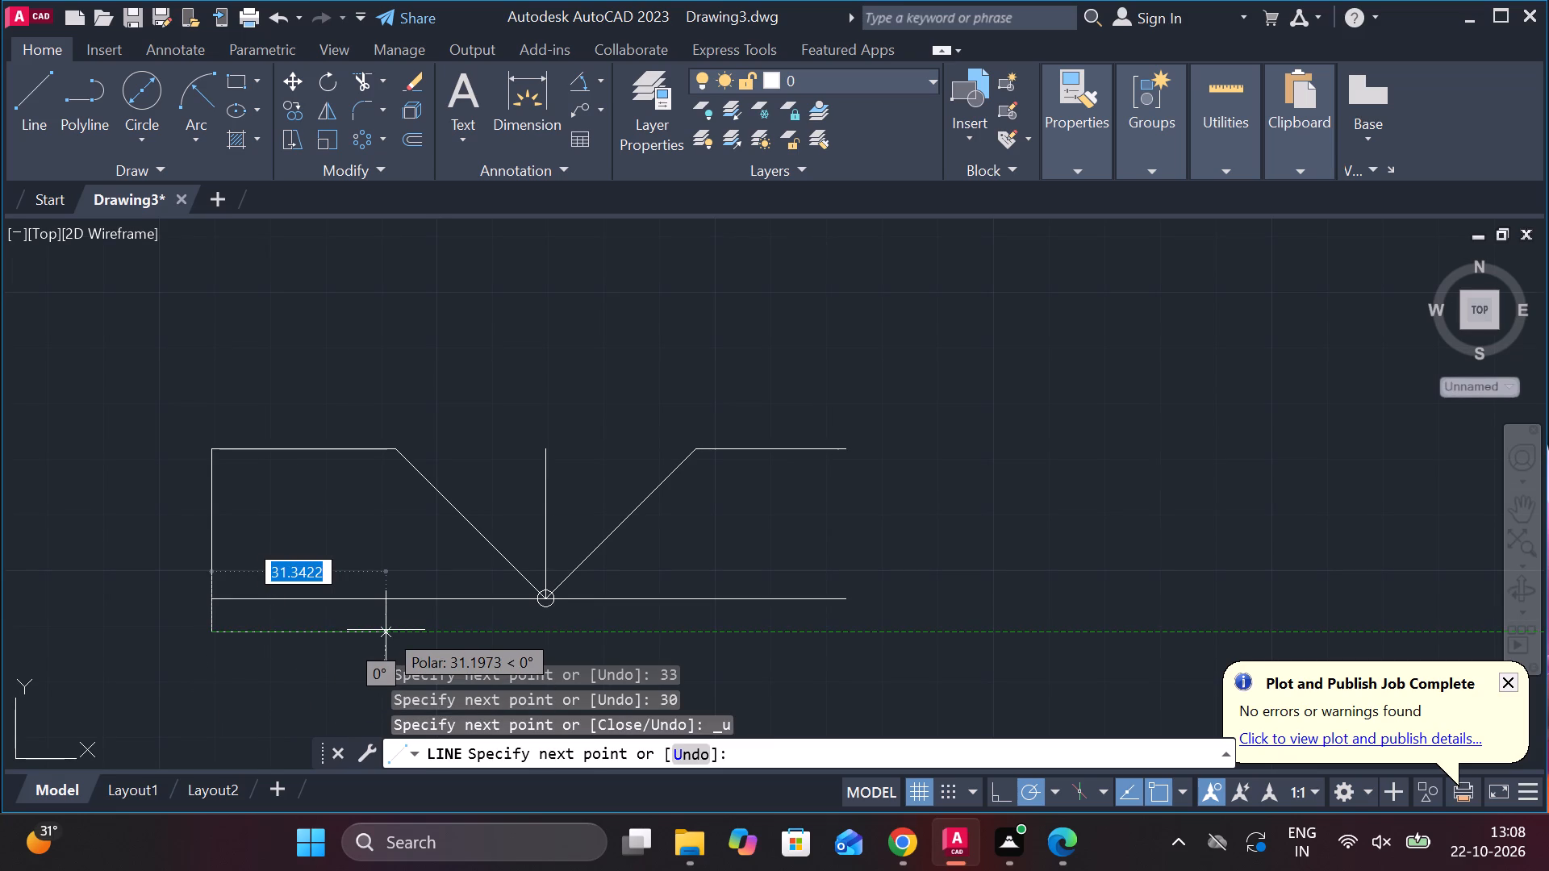
pyautogui.write('30')
pyautogui.press('Return')
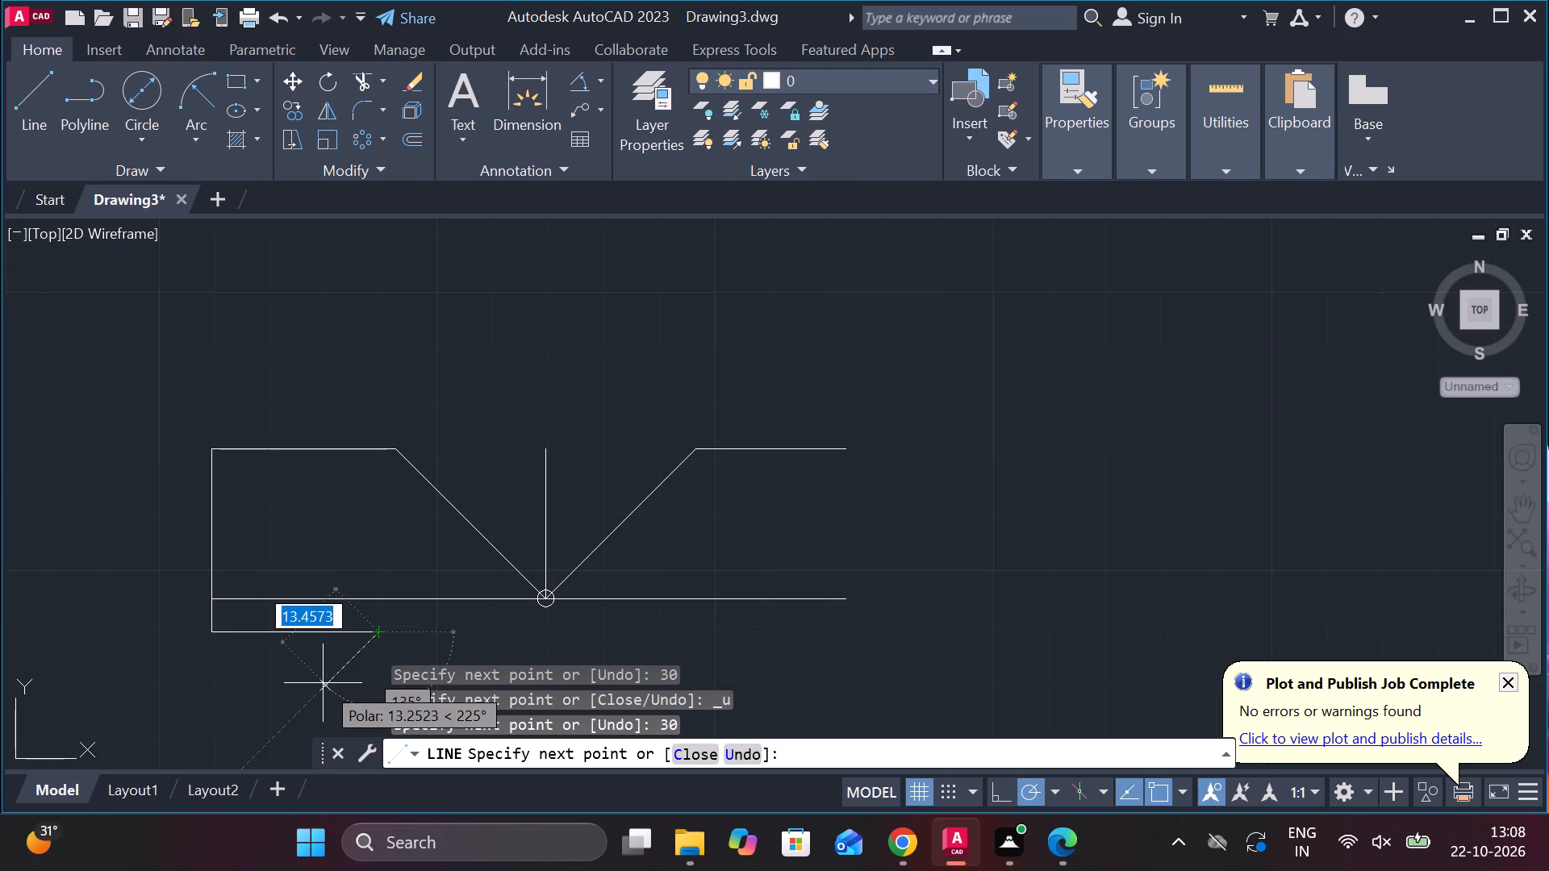
pyautogui.press('Escape')
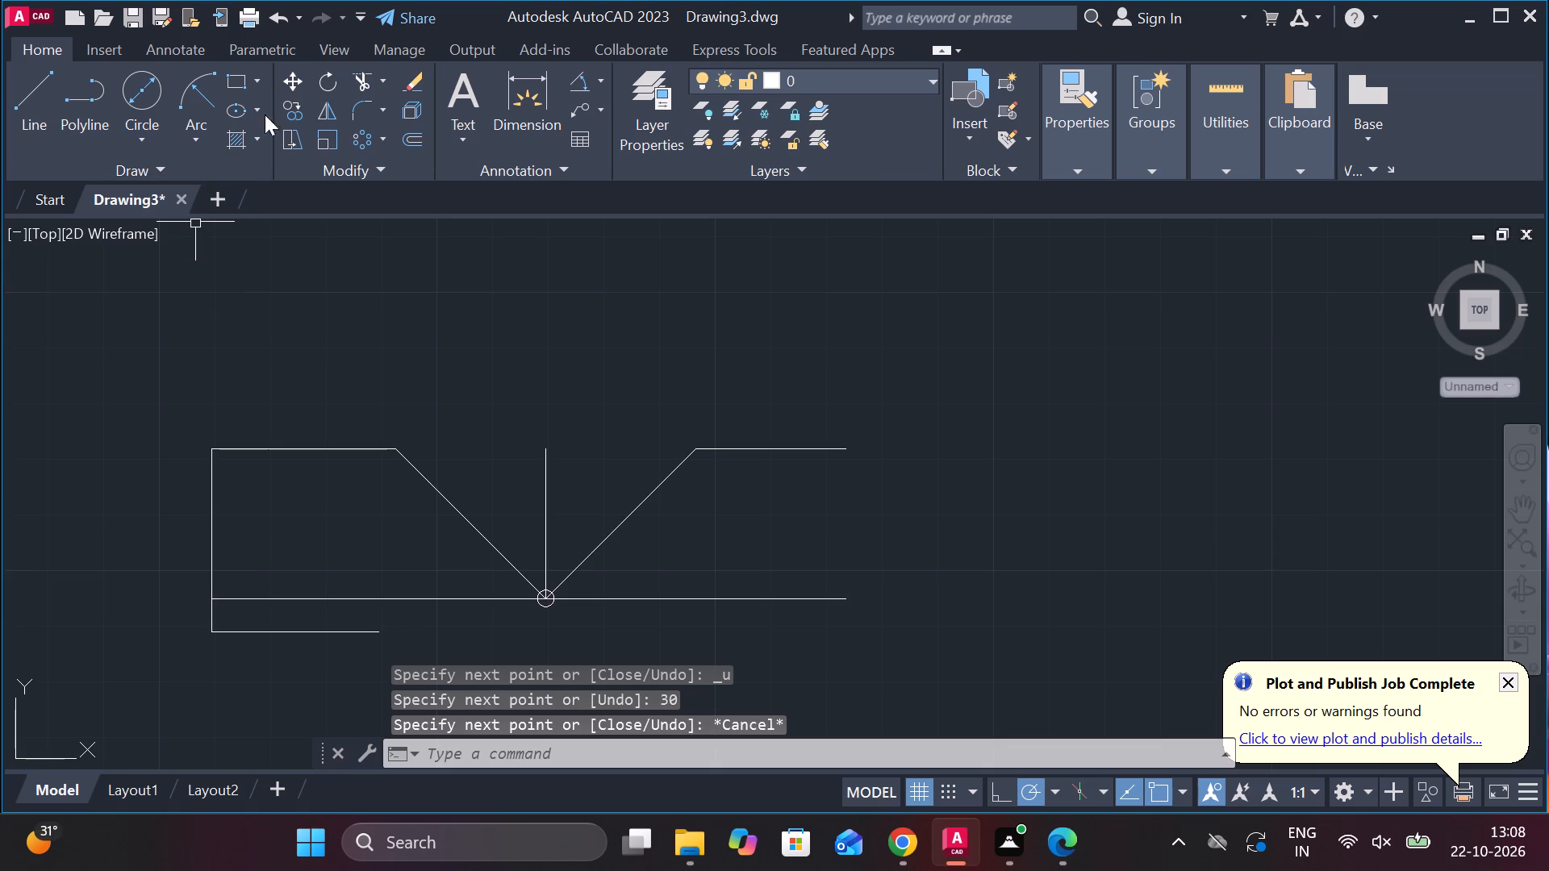
# Trim off the lower horizontal line's portion between the left vertical line and the small circle.
pyautogui.click(366, 78)
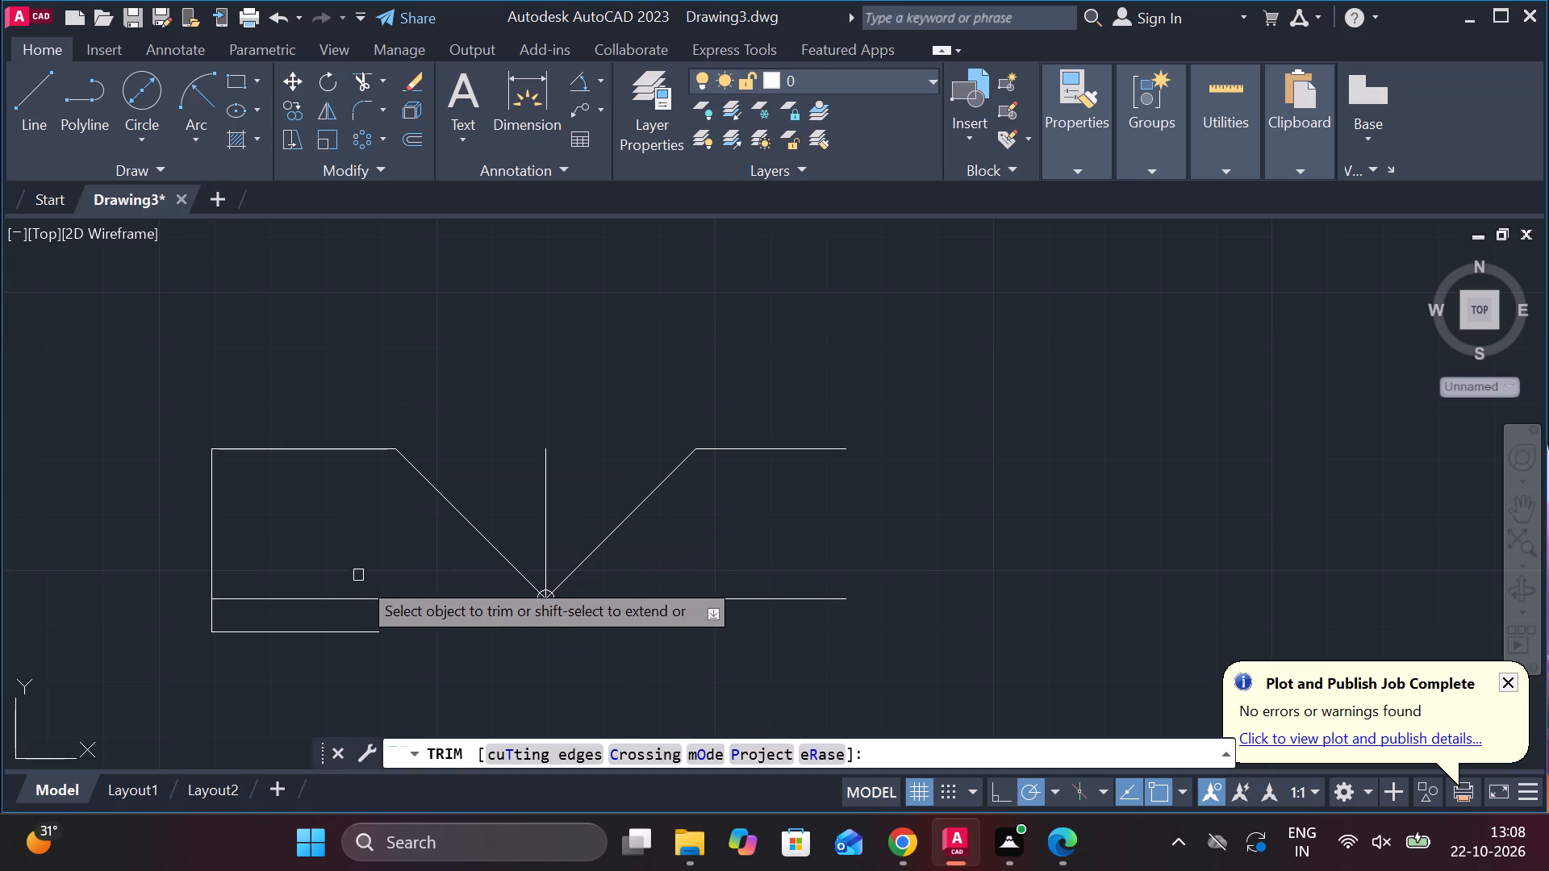
pyautogui.click(362, 603)
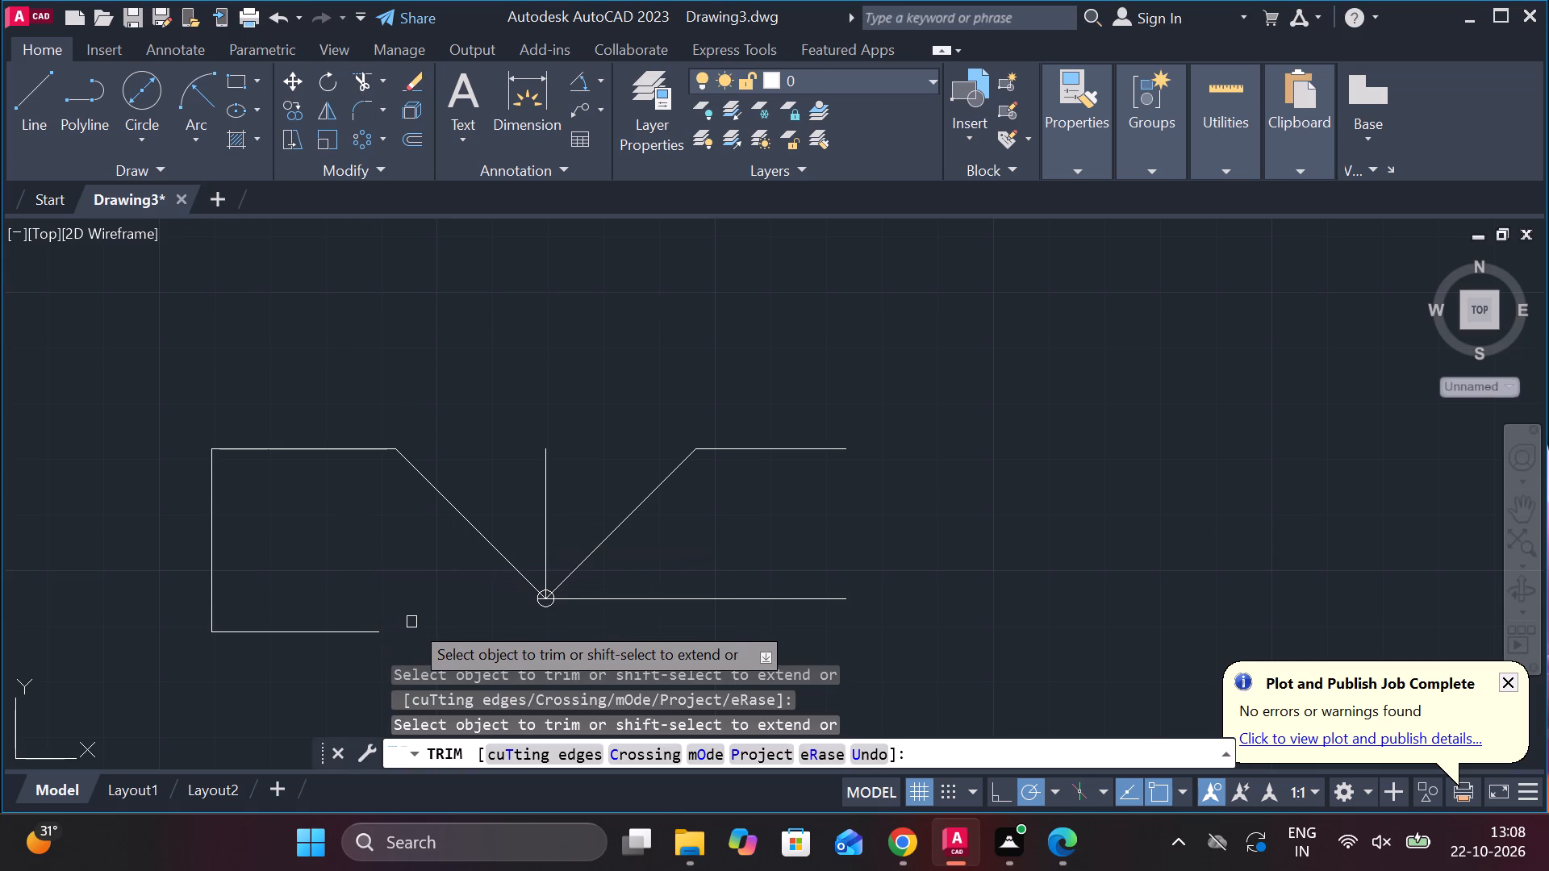
pyautogui.press('Escape')
# Copy the 30-long bottom line from its midpoint, once 7 straight up and once 7 straight down.
pyautogui.click(323, 636)
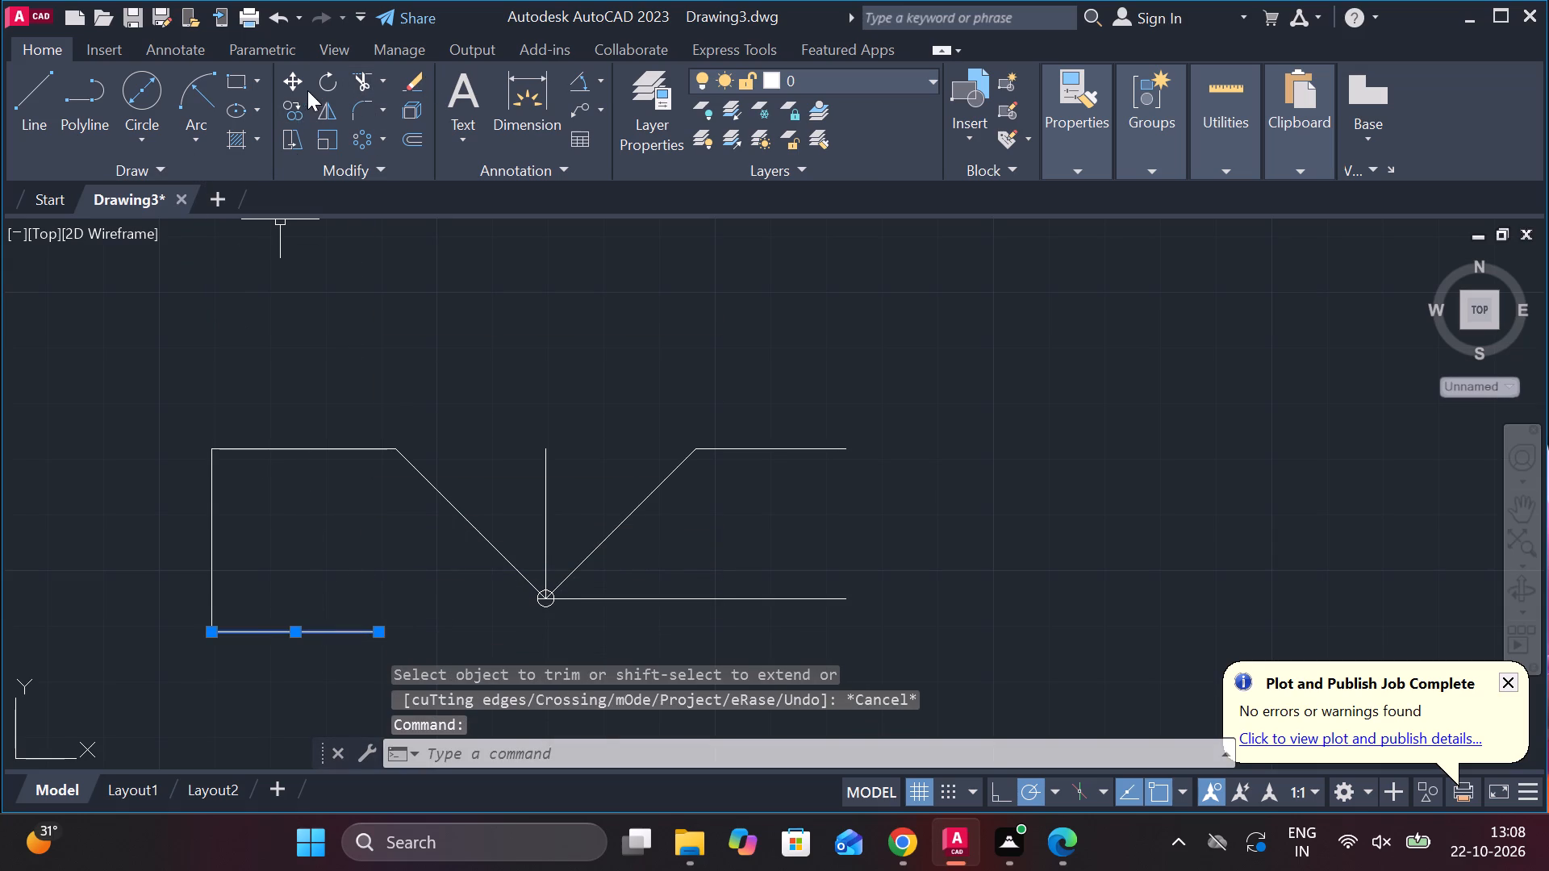
pyautogui.click(293, 111)
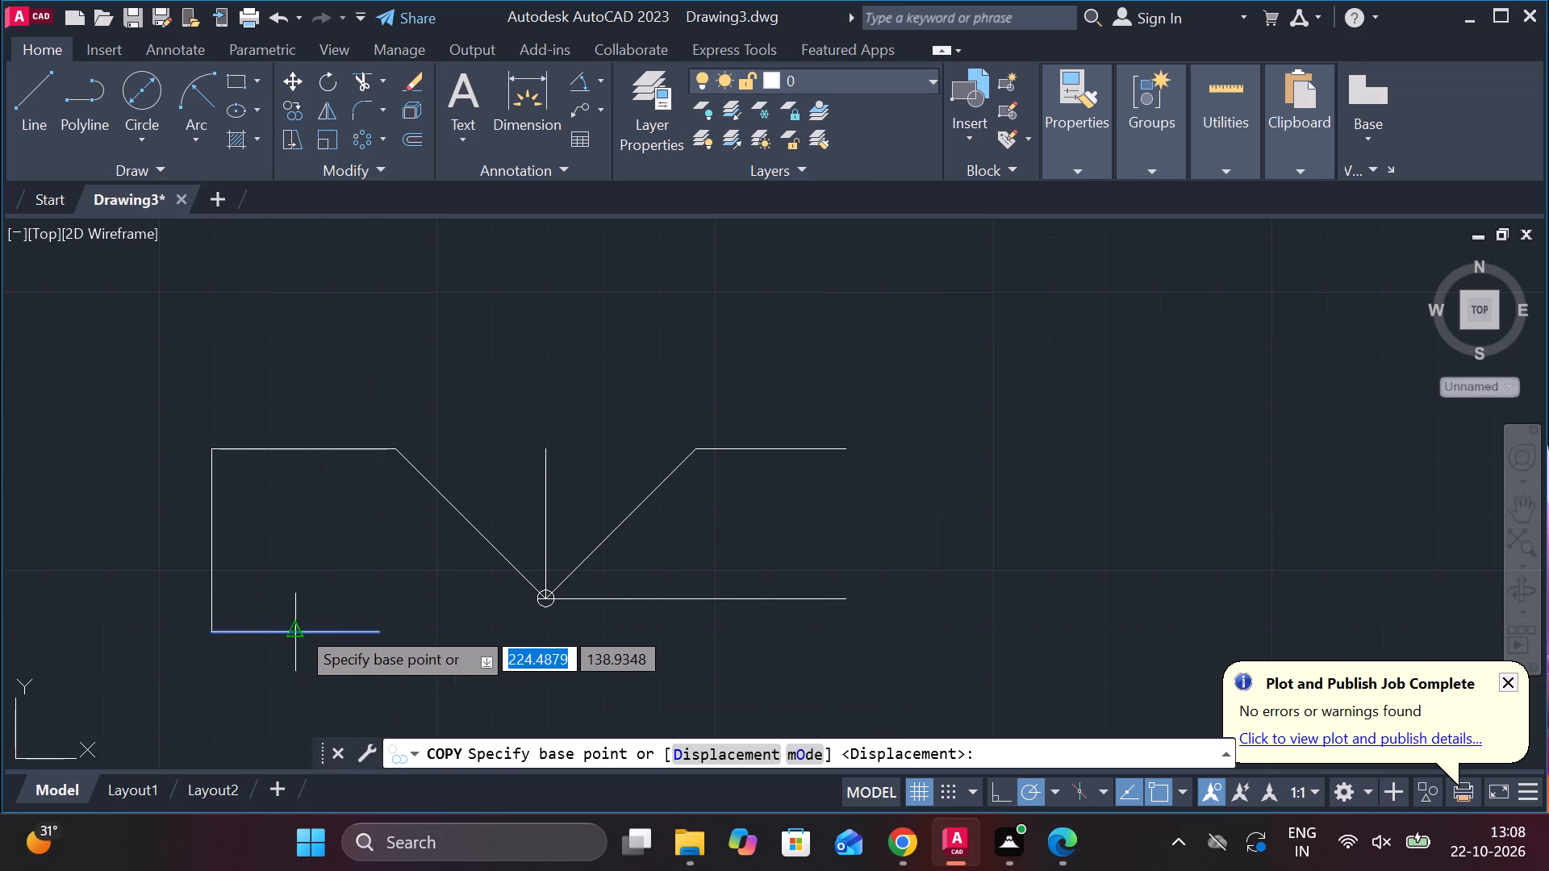
pyautogui.click(298, 629)
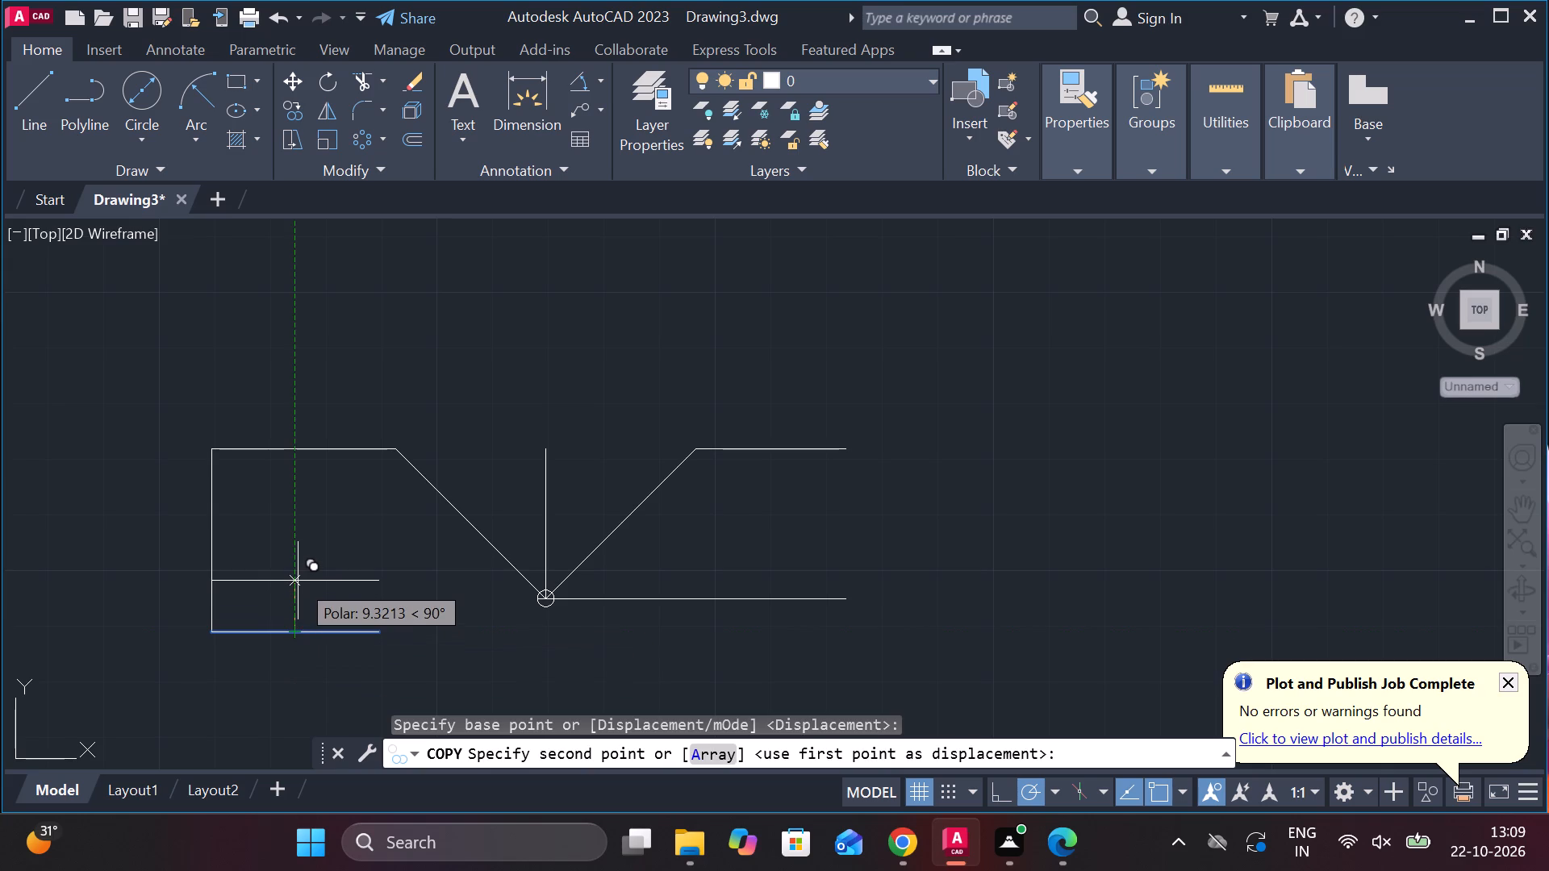
pyautogui.press('7')
pyautogui.press('Return')
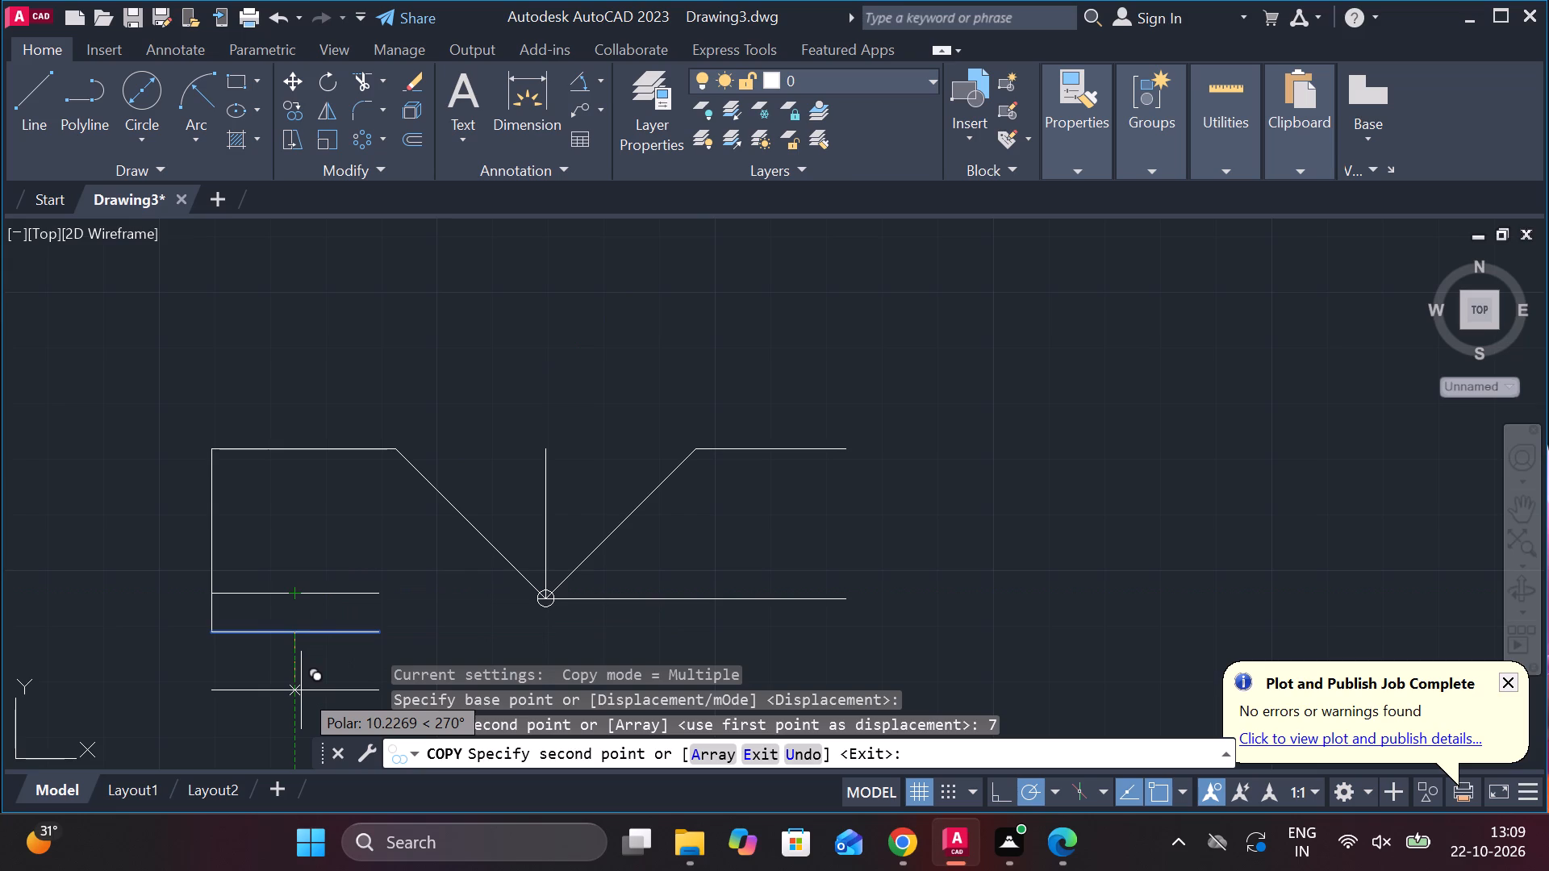
pyautogui.press('7')
pyautogui.press('Return')
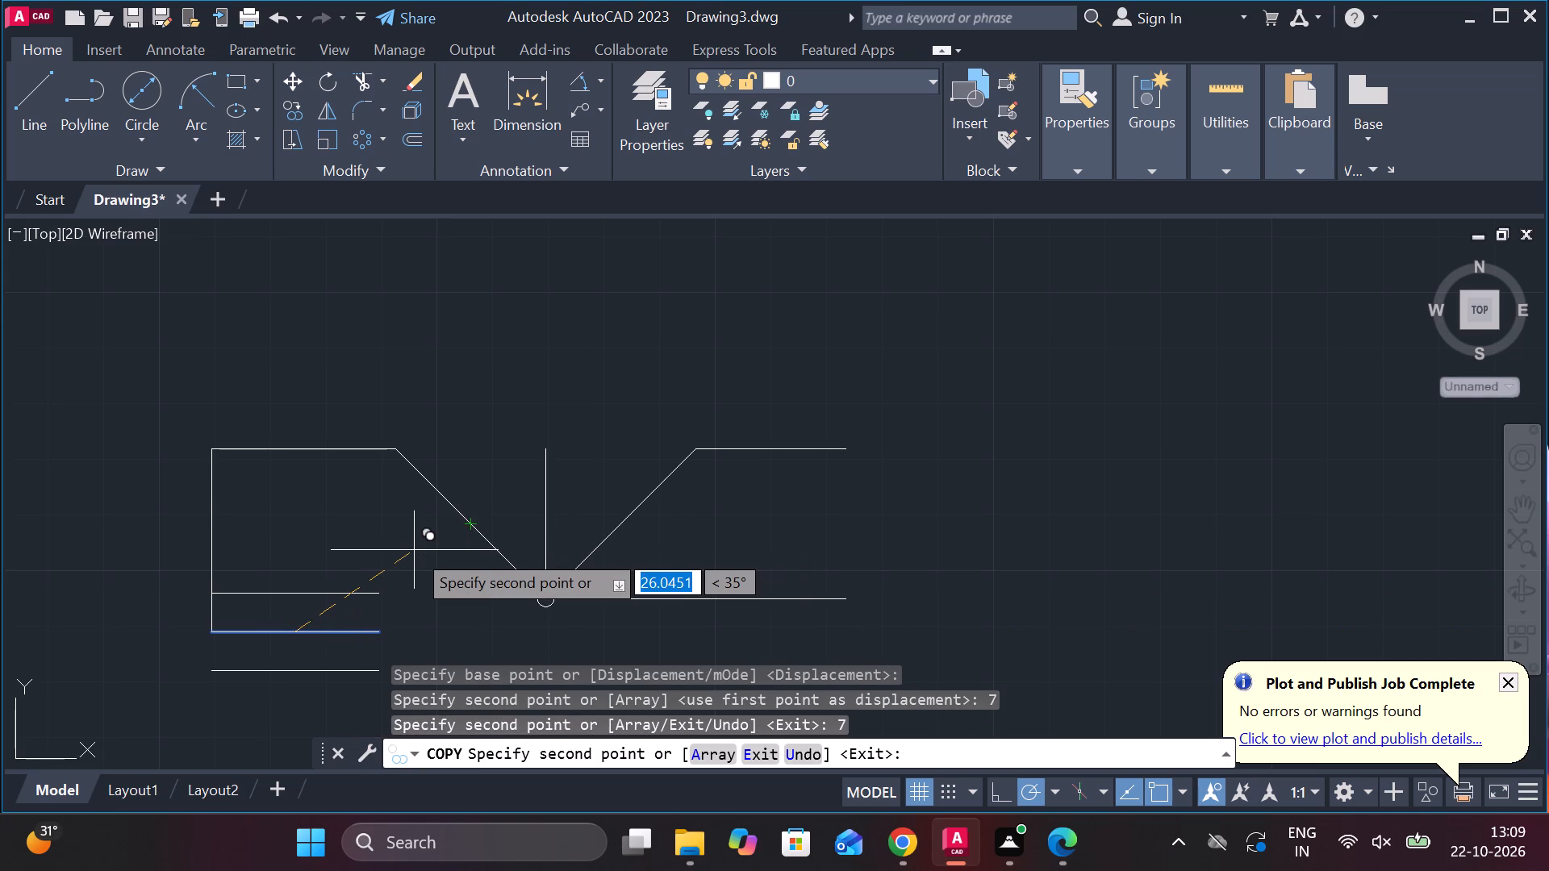
pyautogui.press('Escape')
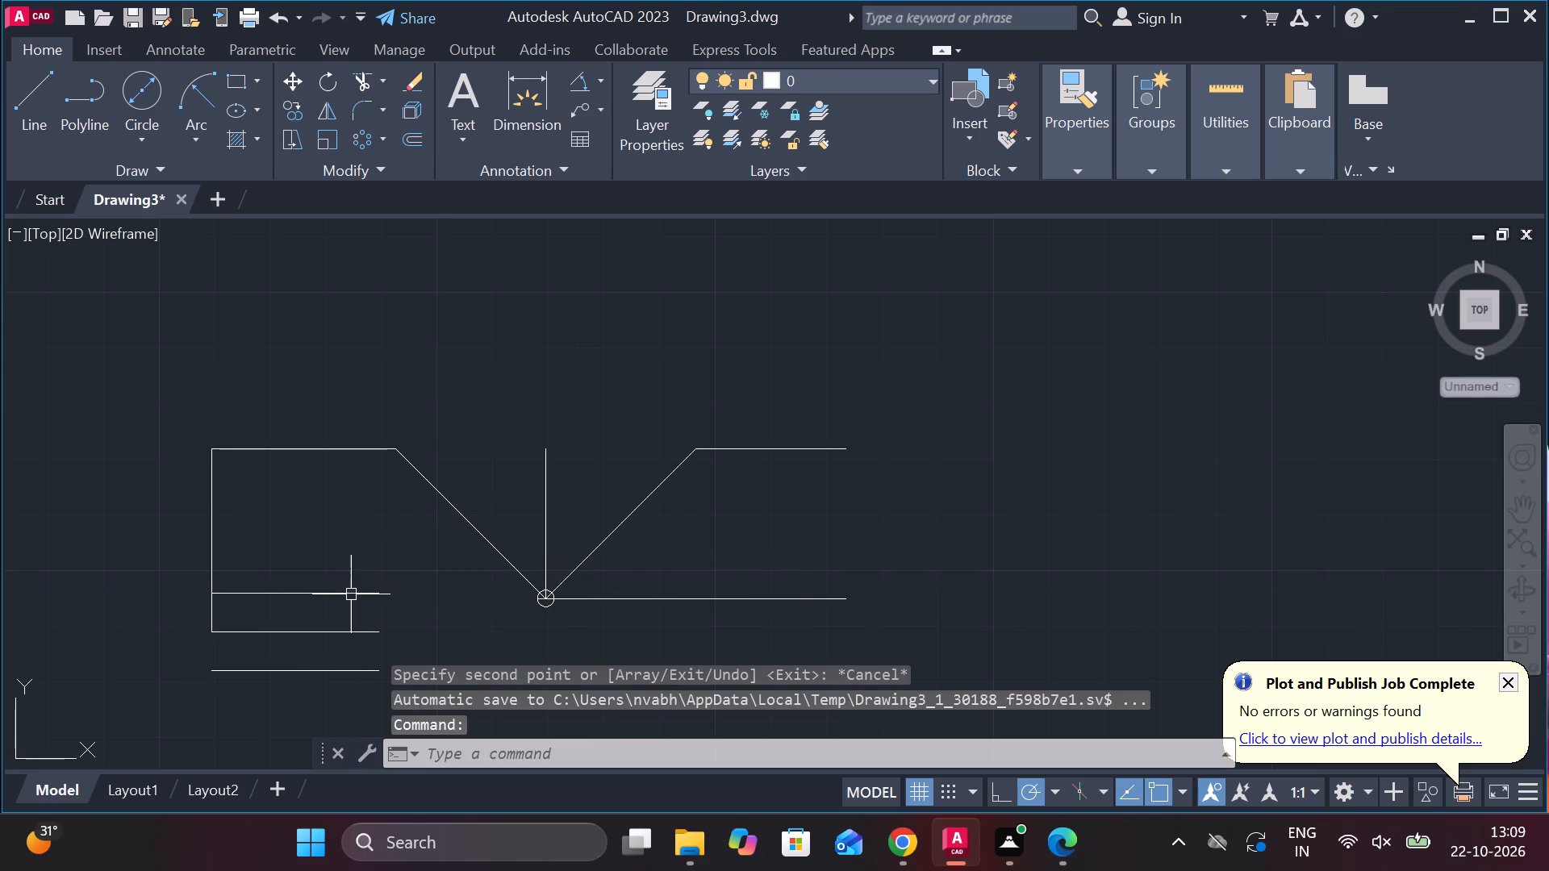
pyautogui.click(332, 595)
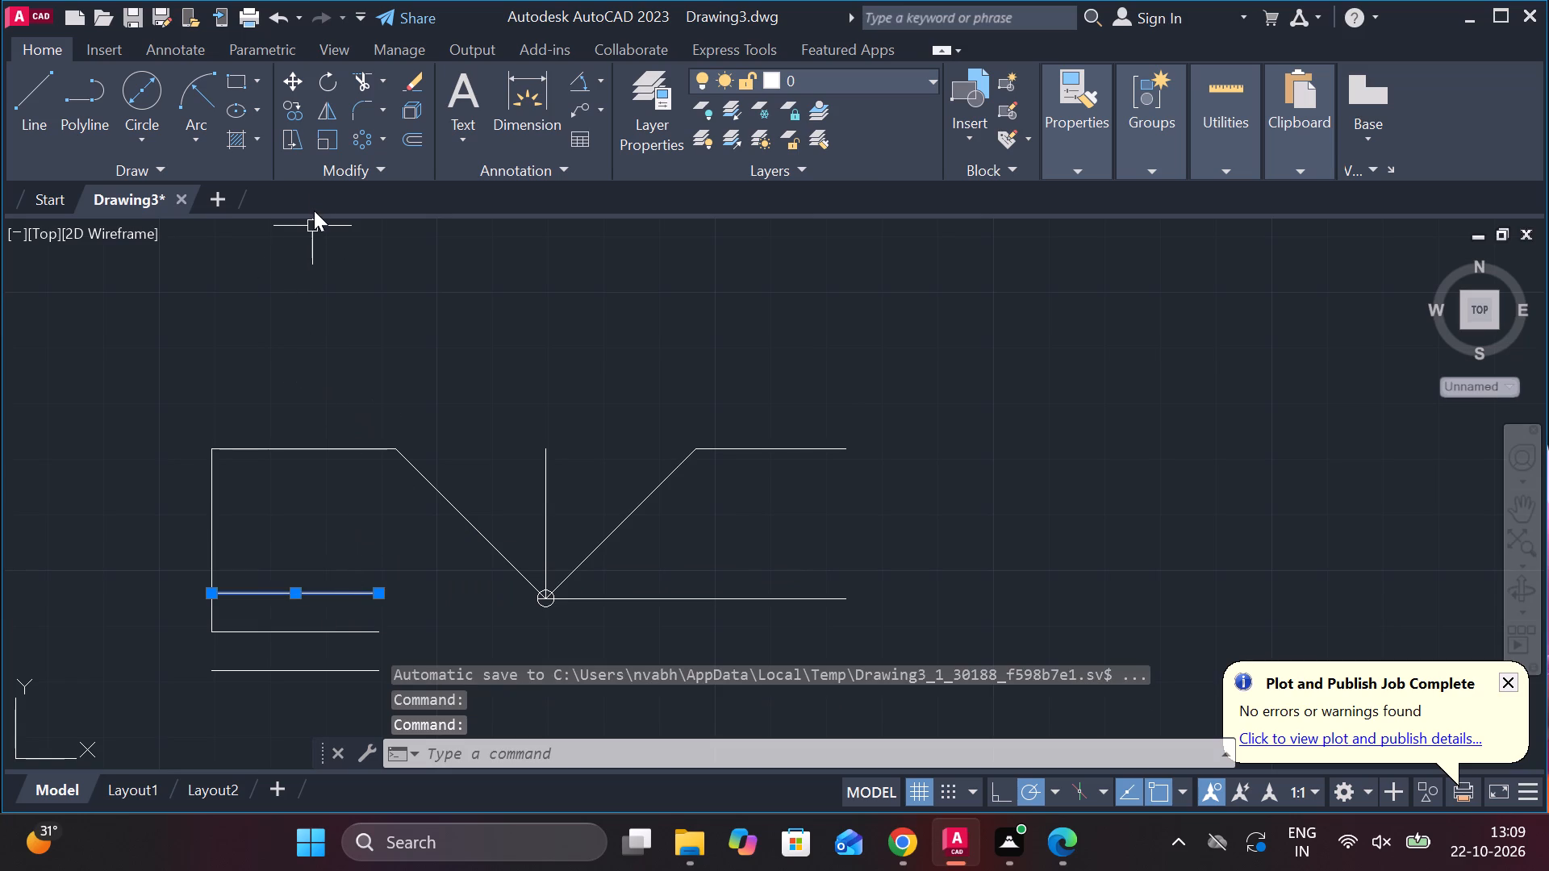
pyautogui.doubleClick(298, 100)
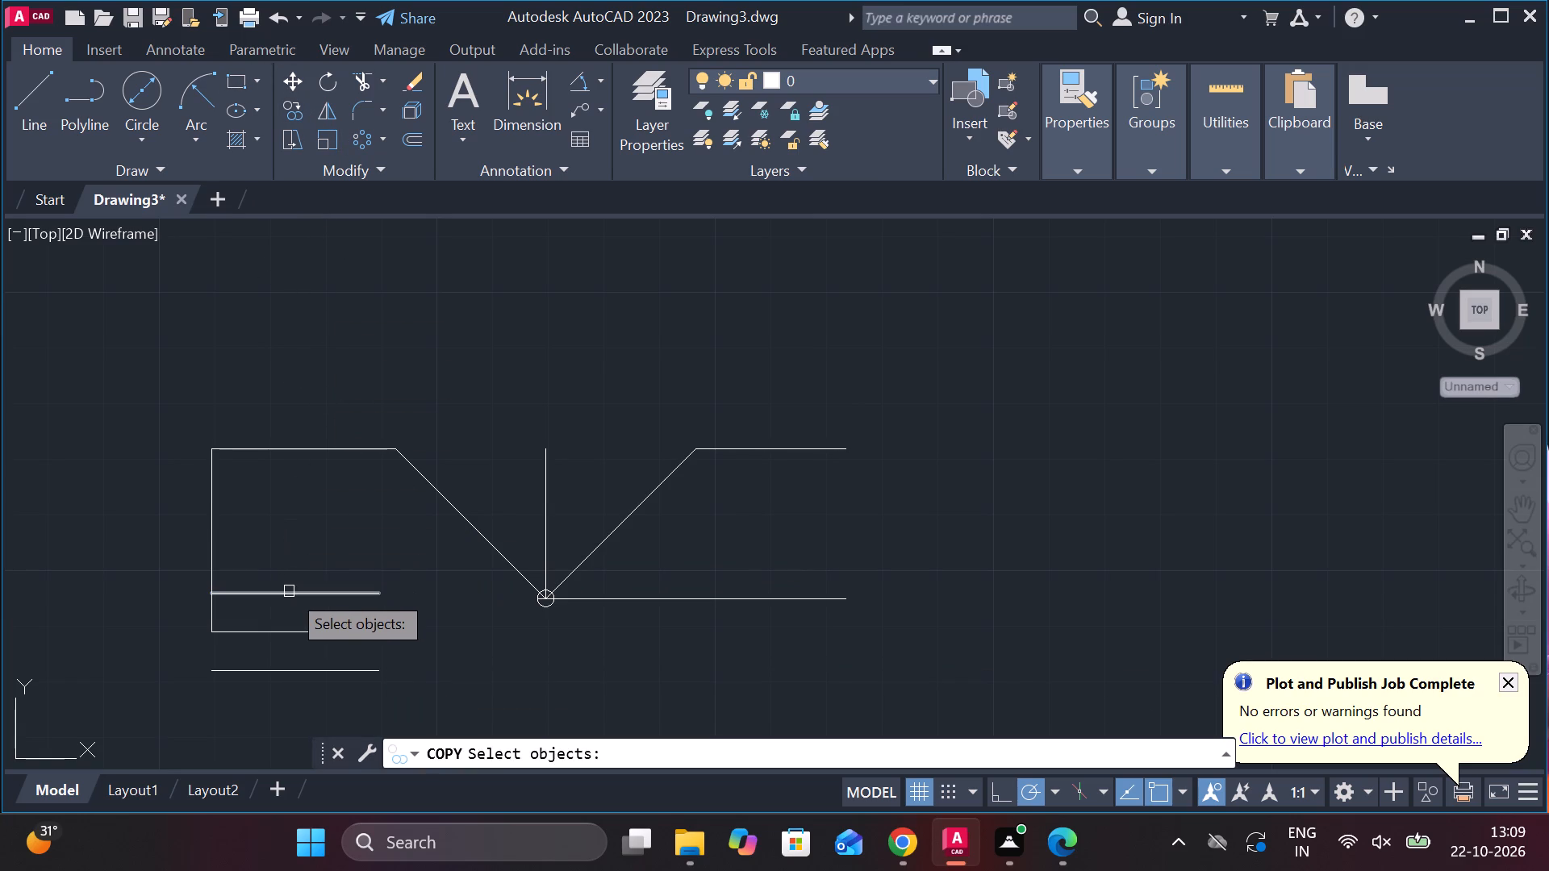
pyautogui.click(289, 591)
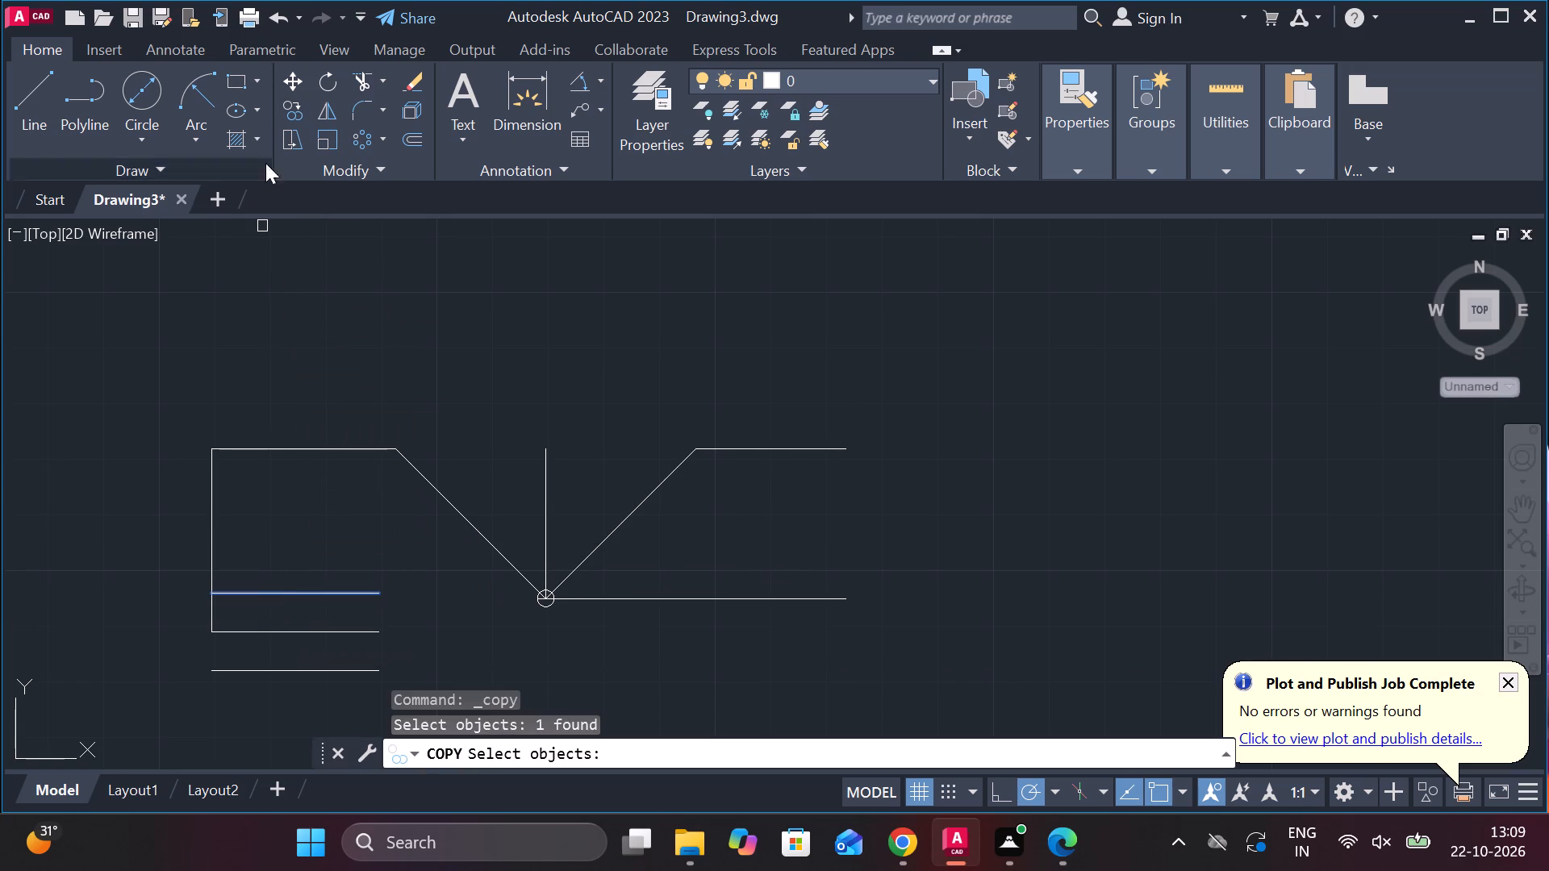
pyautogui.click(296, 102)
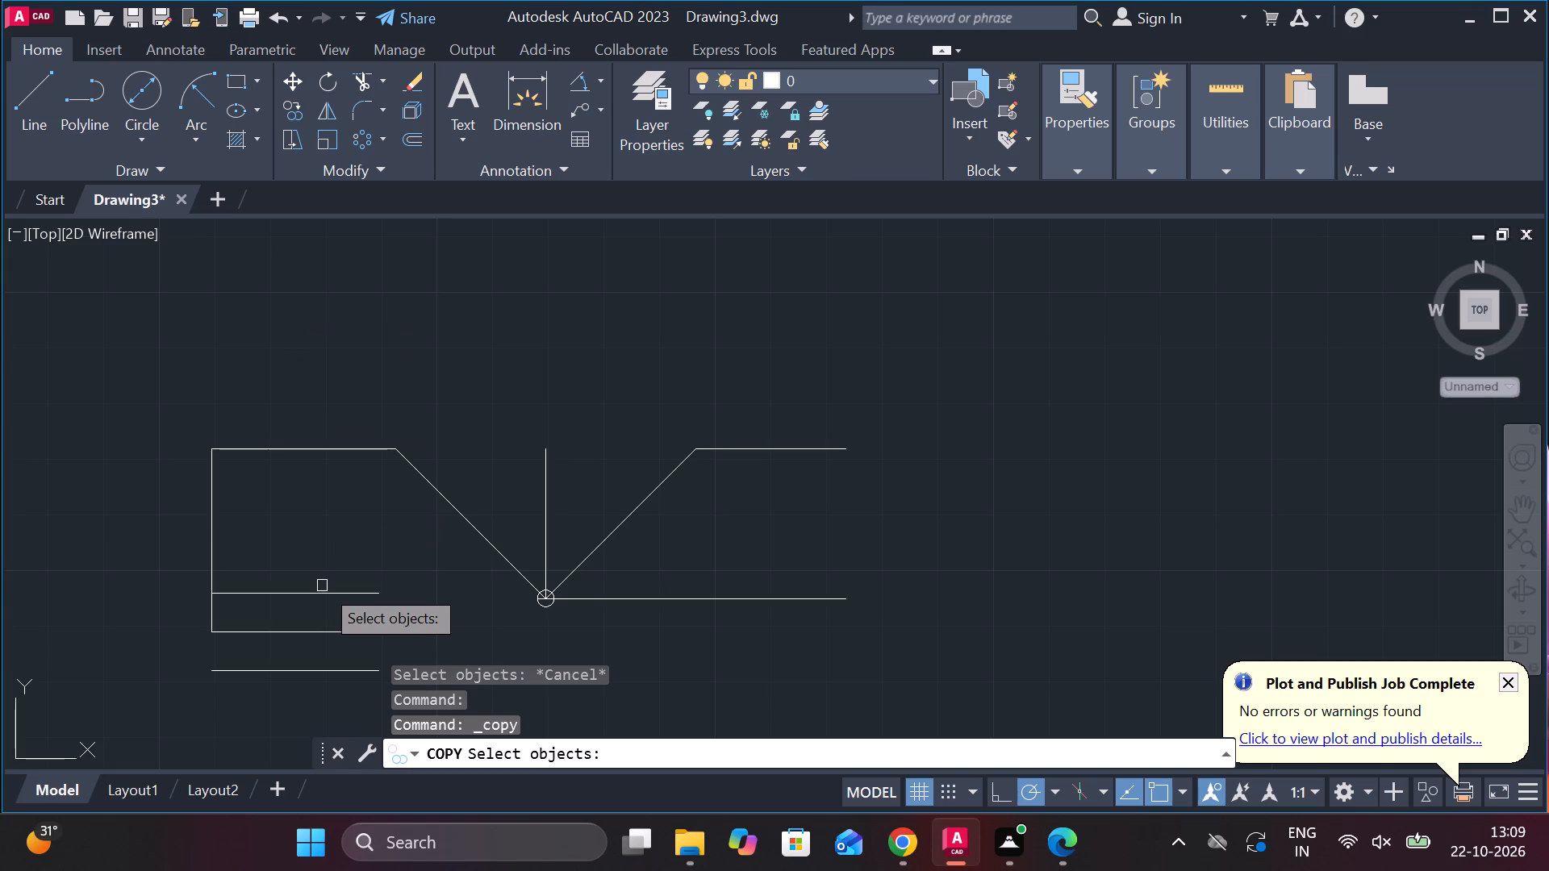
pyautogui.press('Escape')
# Copy the upper 30-long line of the three from its midpoint 0.5 straight down.
pyautogui.click(316, 596)
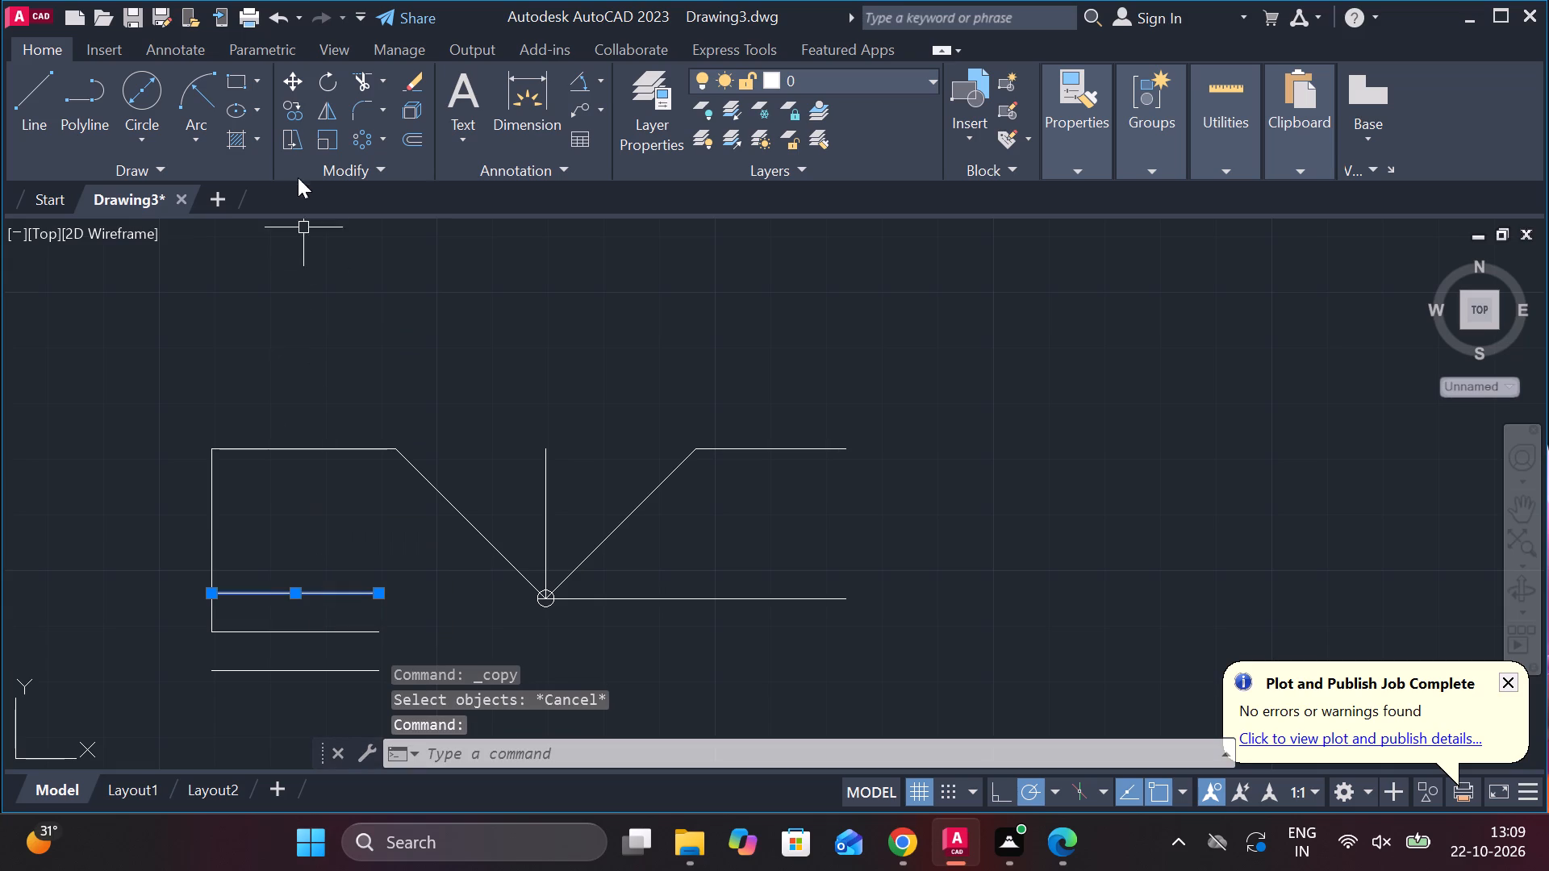
pyautogui.click(290, 110)
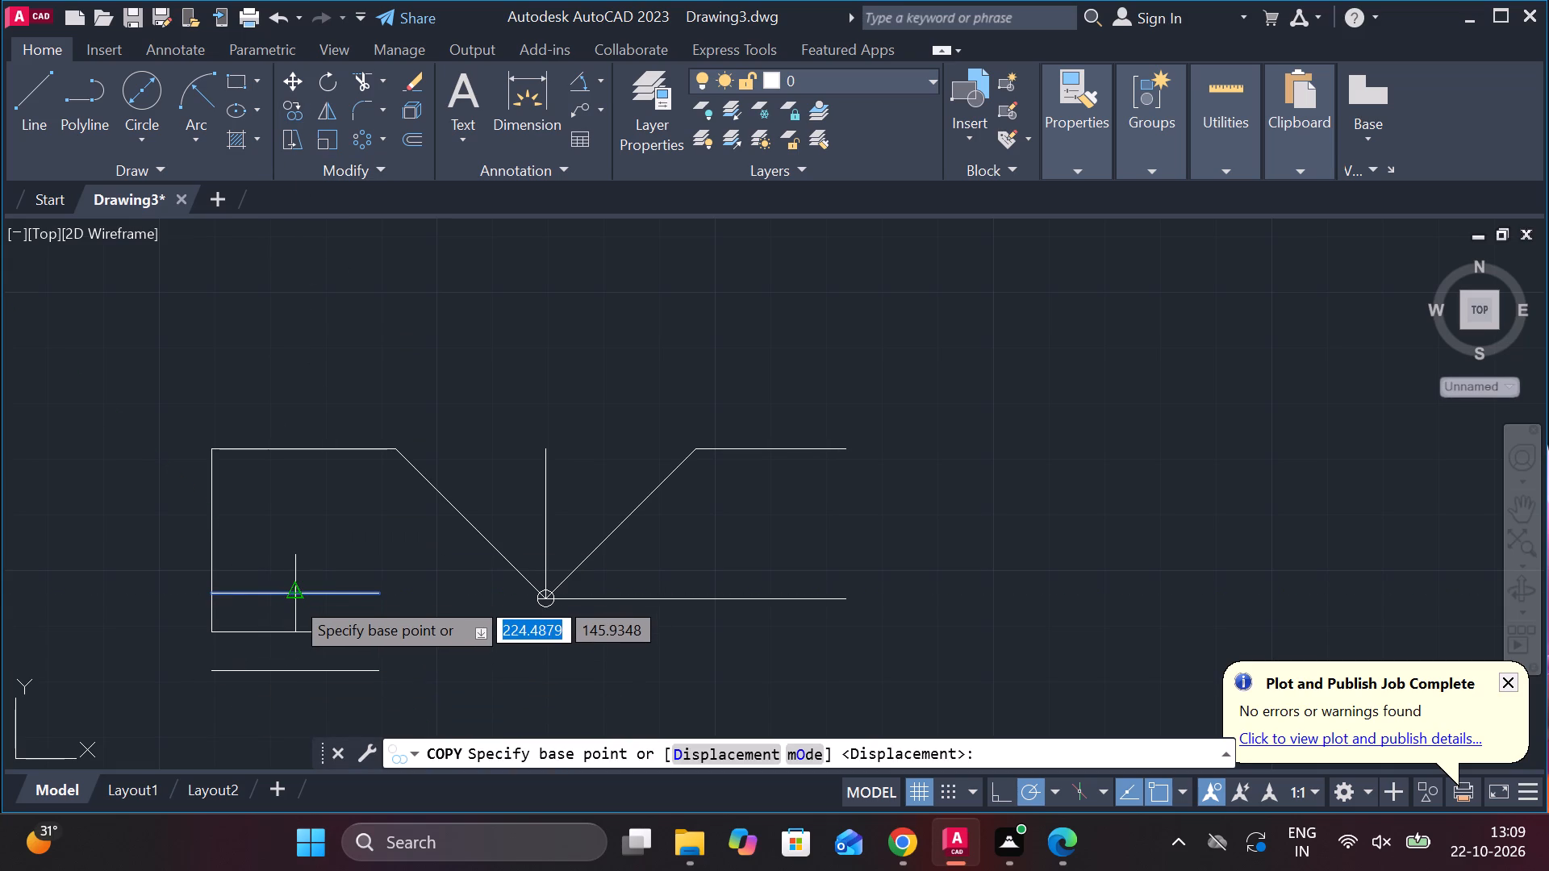
pyautogui.doubleClick(292, 598)
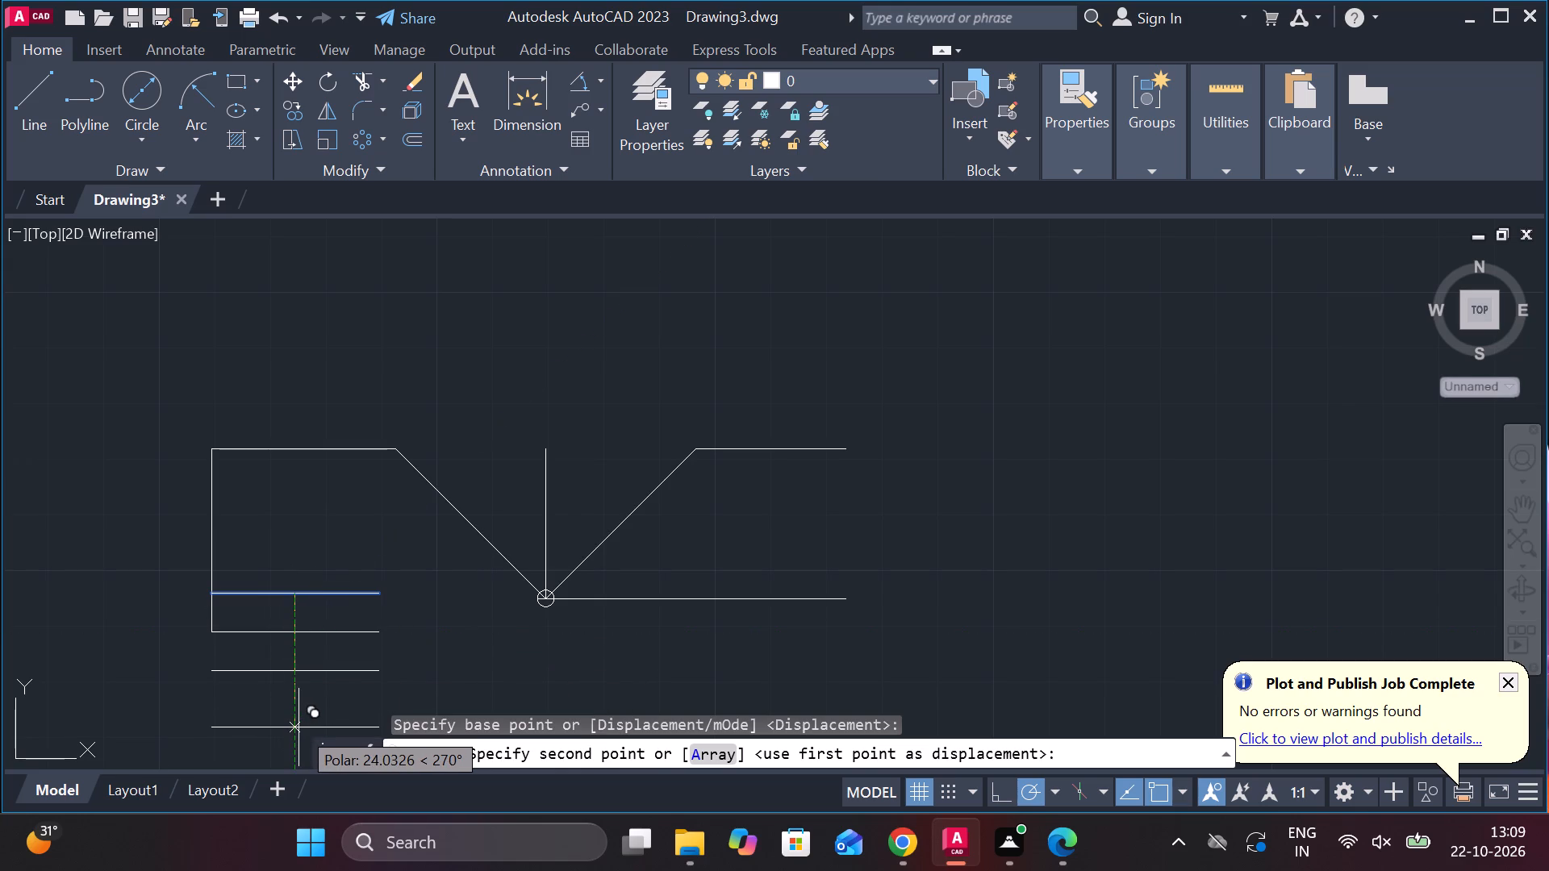
pyautogui.write('0.')
pyautogui.press('5')
pyautogui.press('Return')
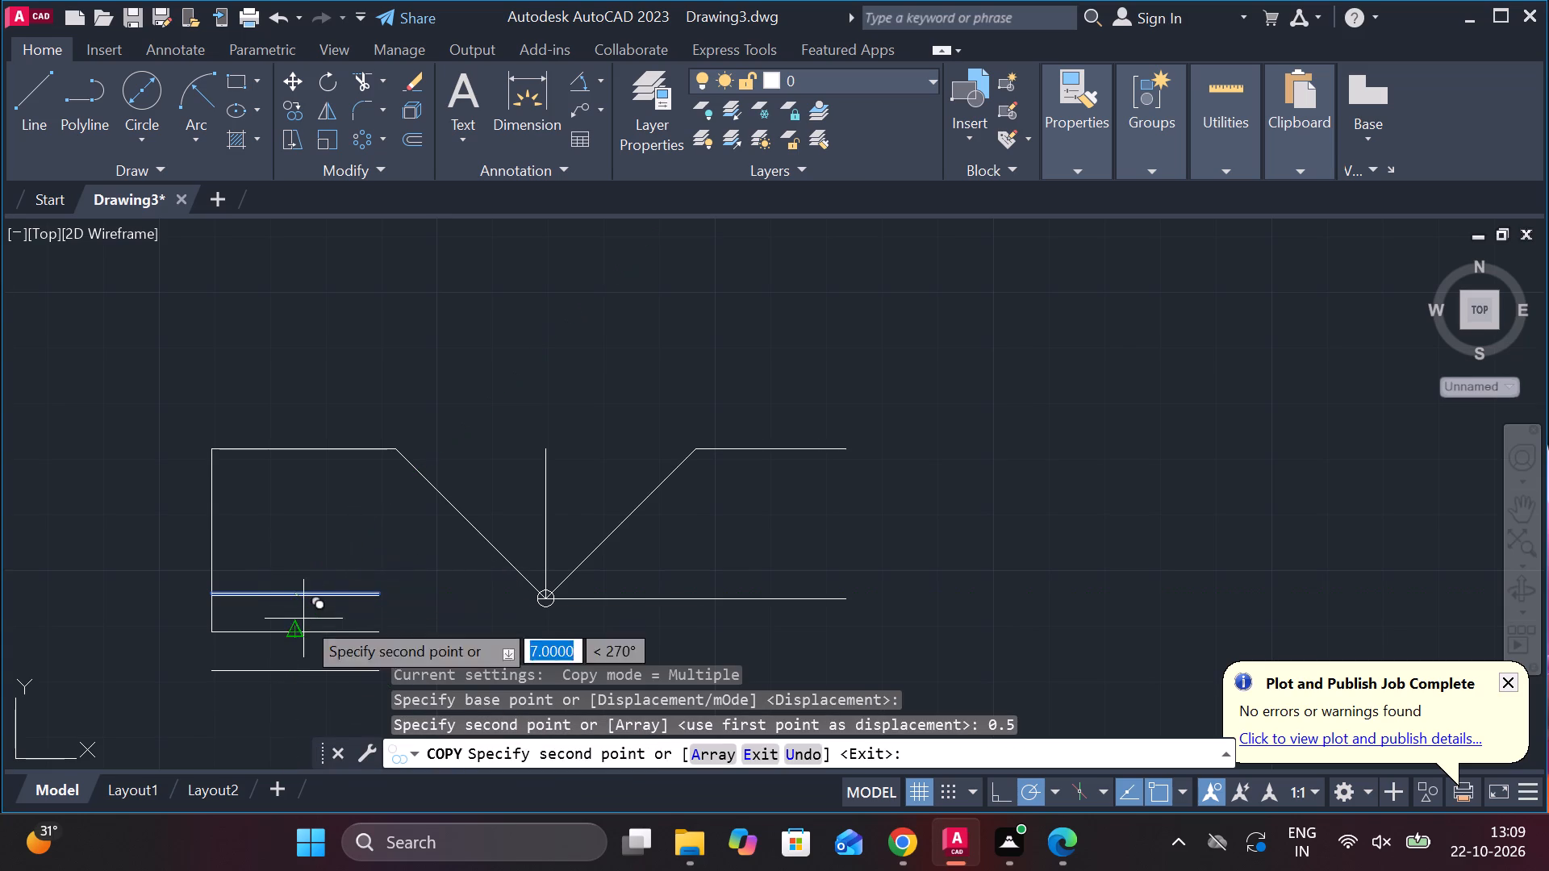
pyautogui.scroll(3, 303, 623)
pyautogui.scroll(-2, 303, 623)
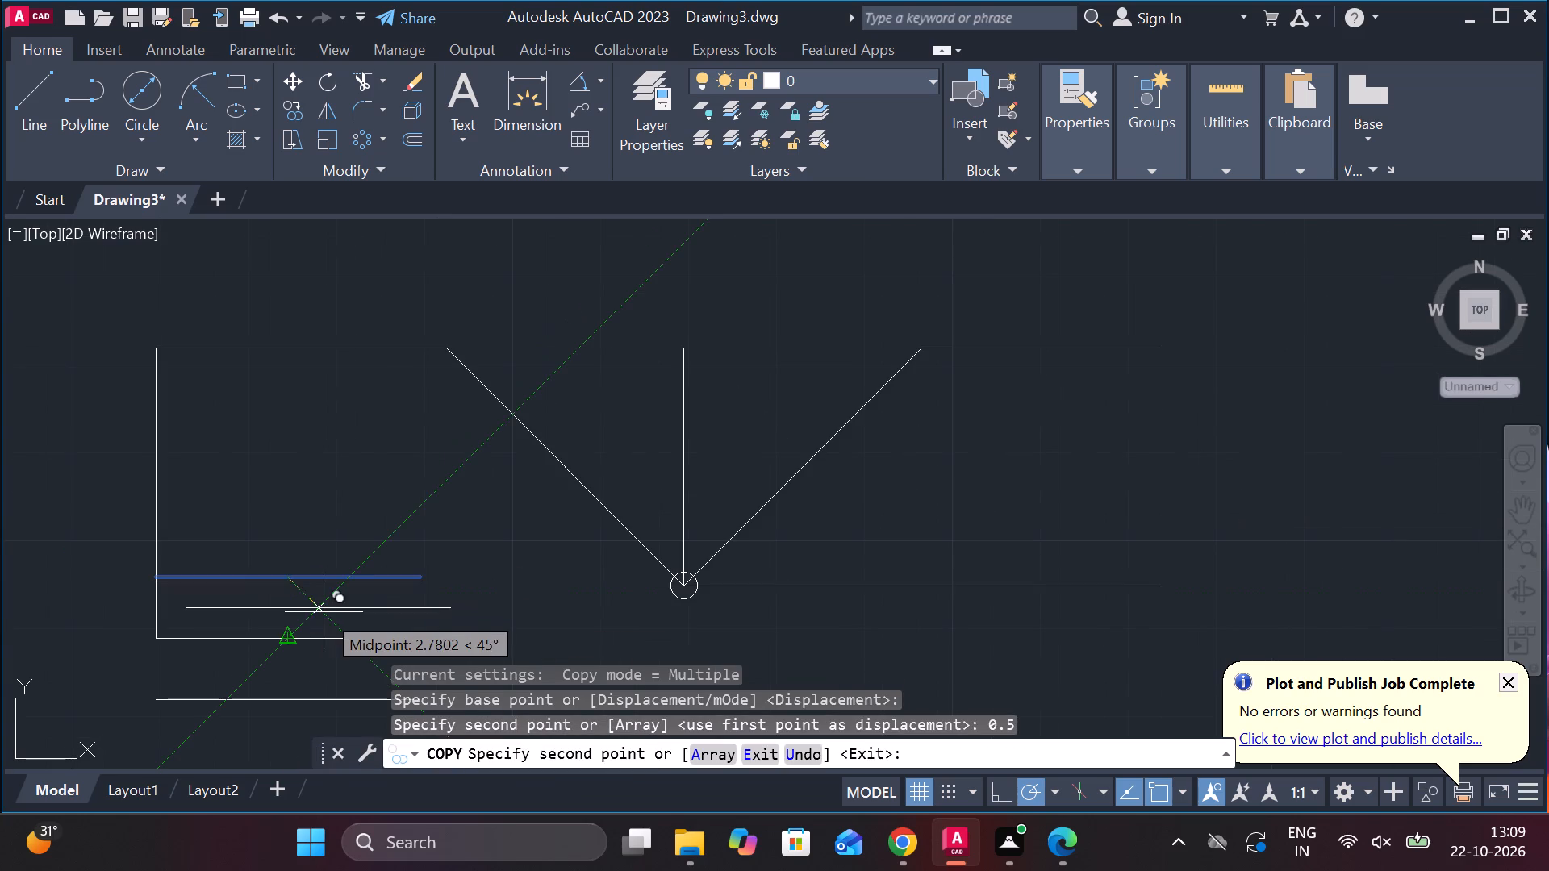
pyautogui.press('Escape')
# Copy the lowest 30-long line from its midpoint 0.5 straight up.
pyautogui.click(286, 700)
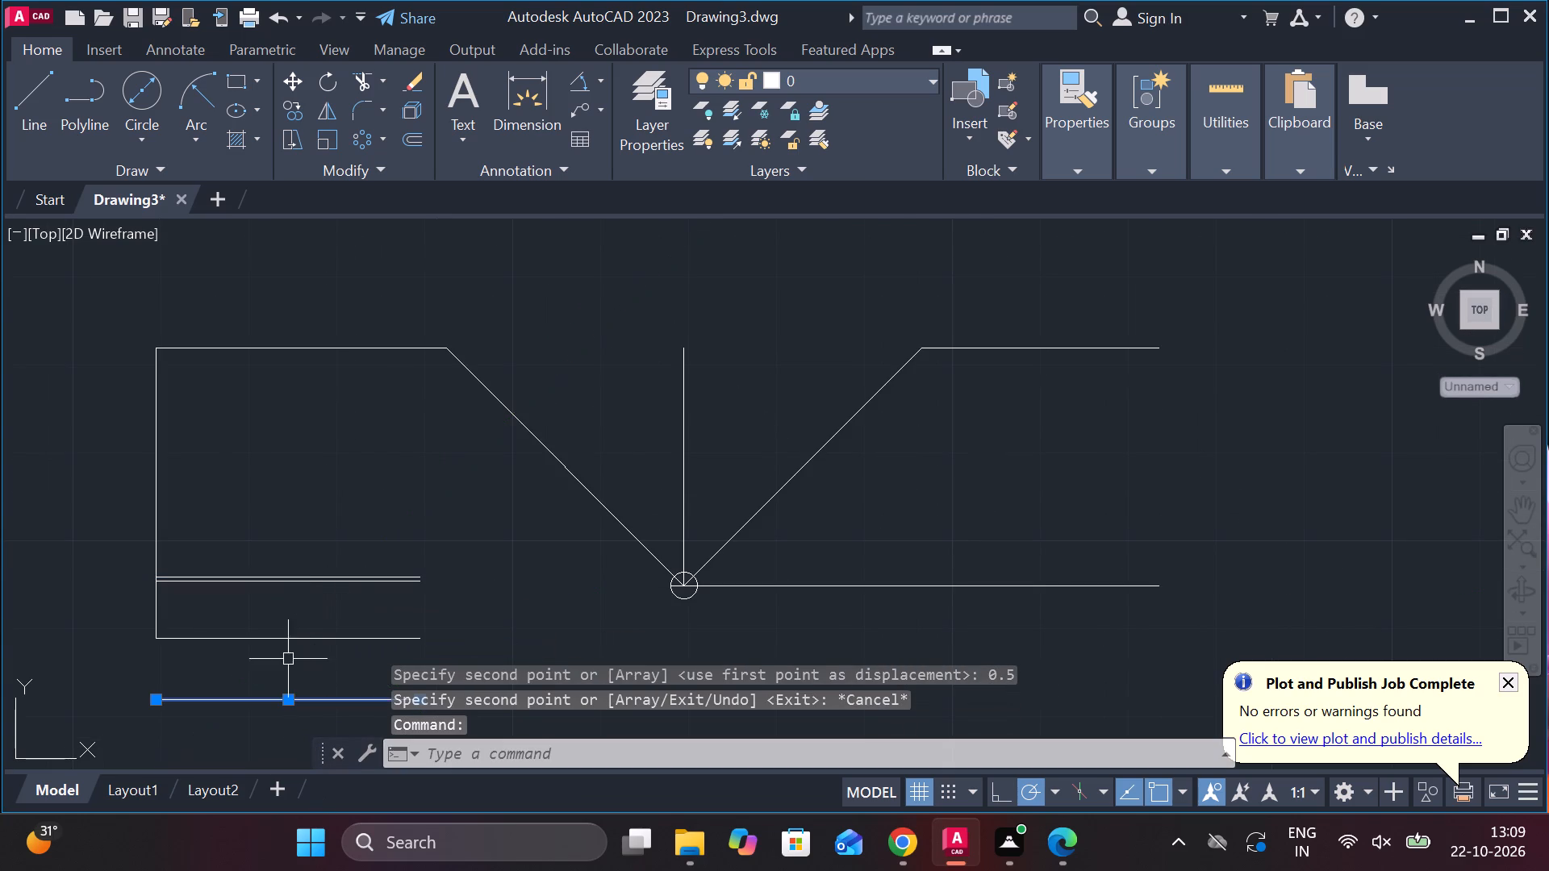
pyautogui.click(289, 119)
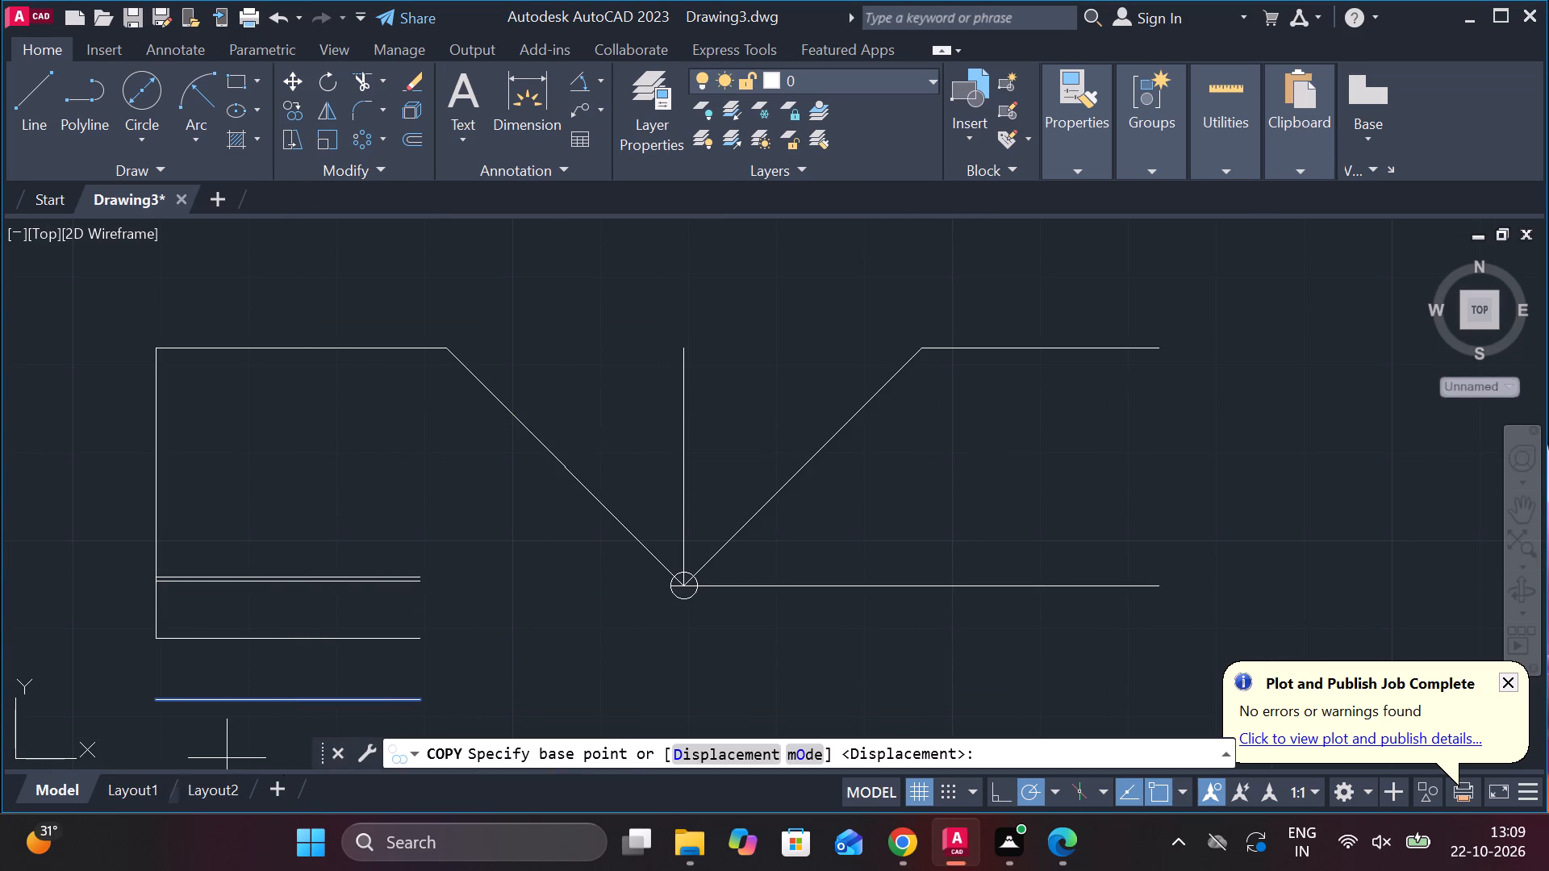
pyautogui.click(286, 698)
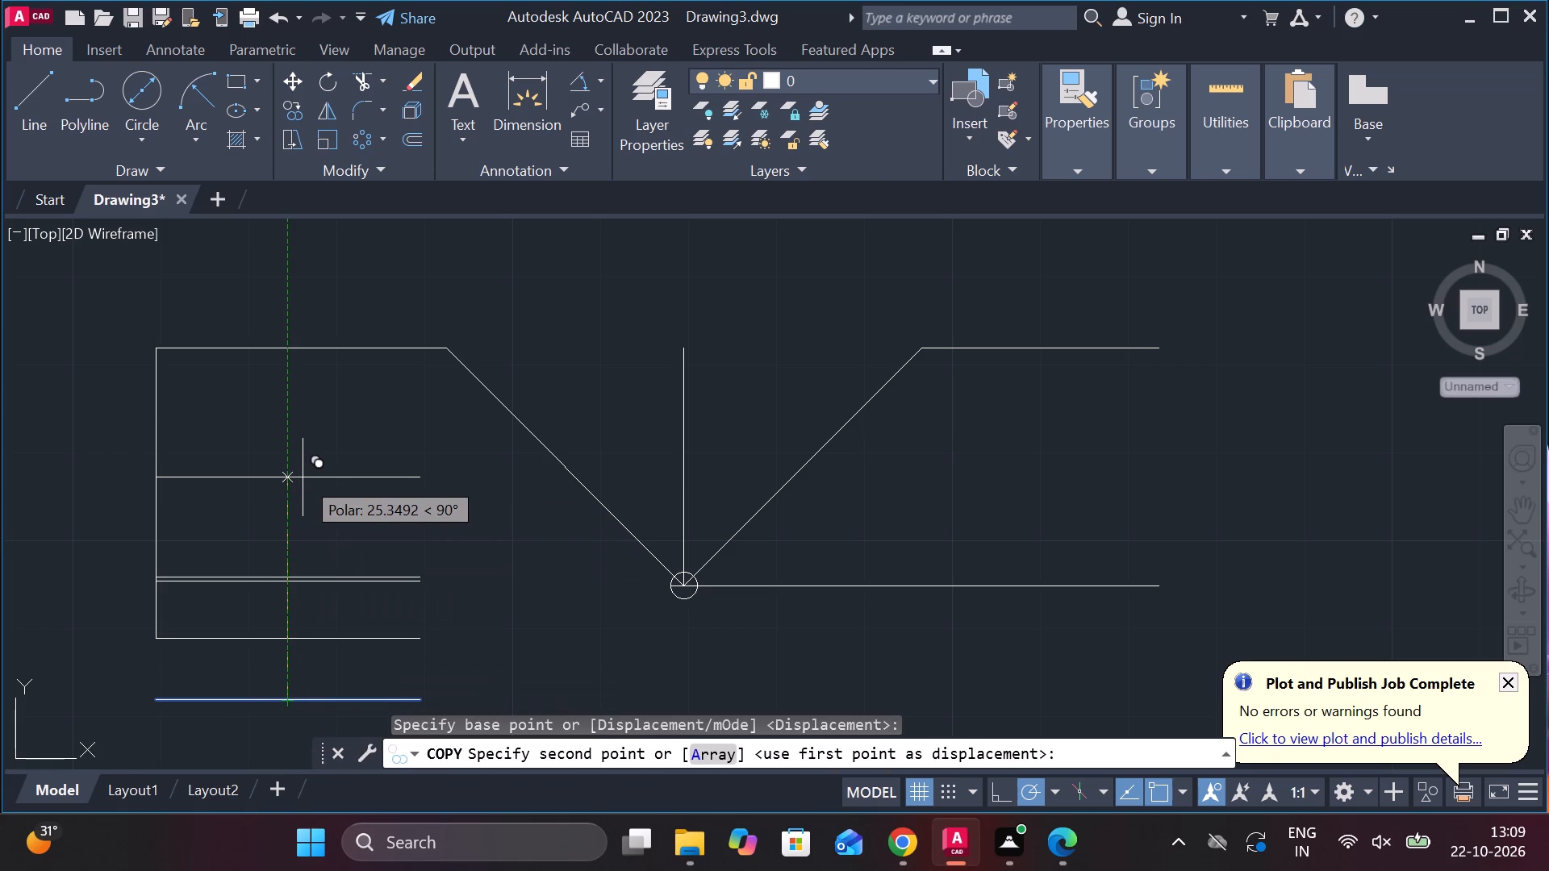
pyautogui.write('0.5')
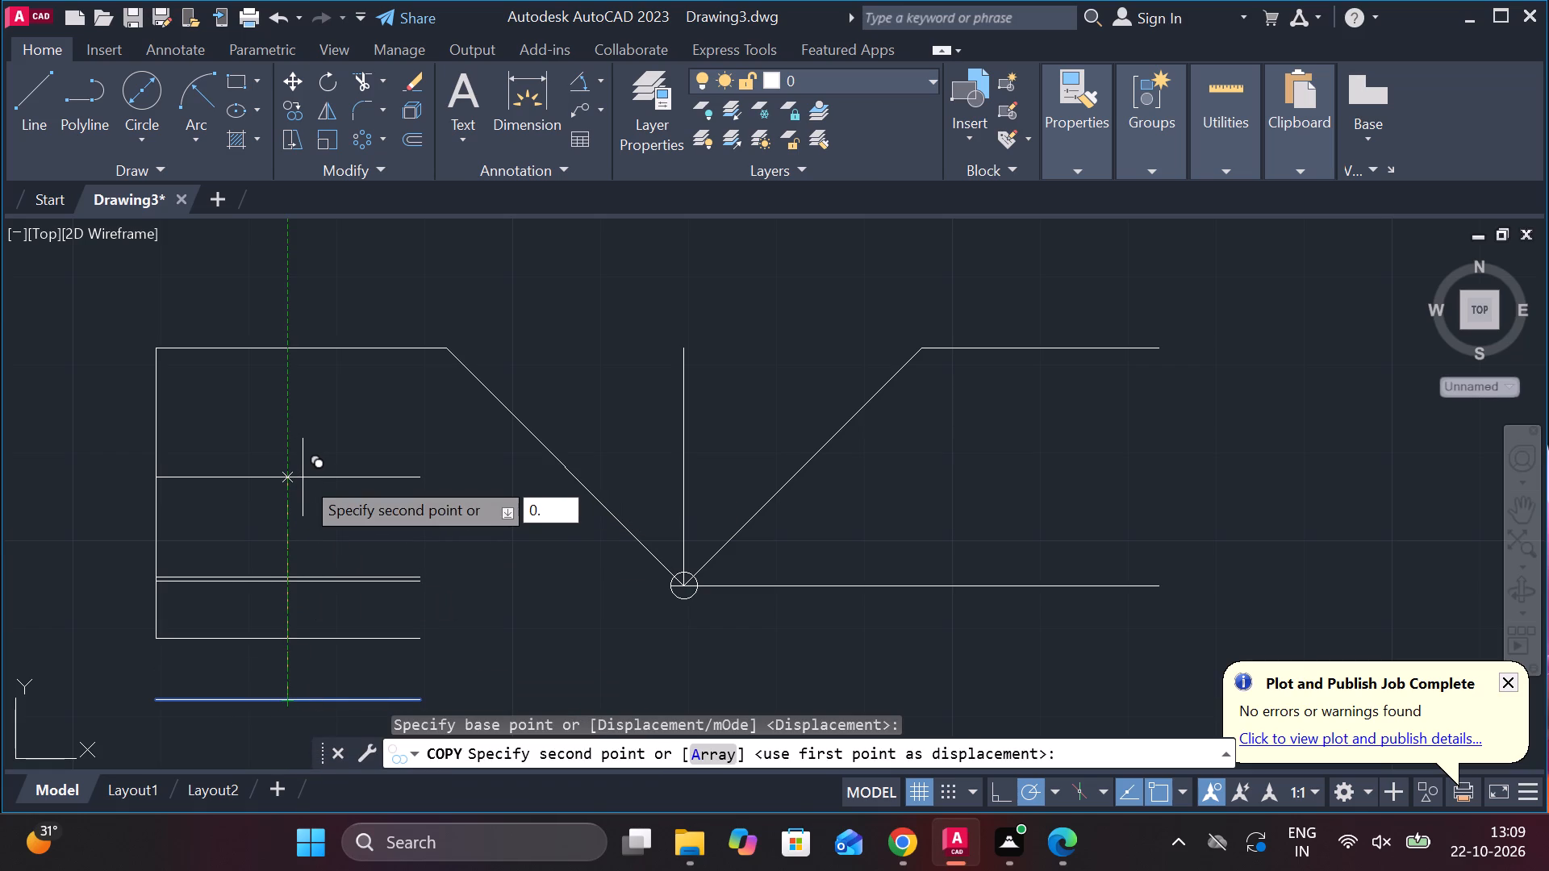
pyautogui.press('Return')
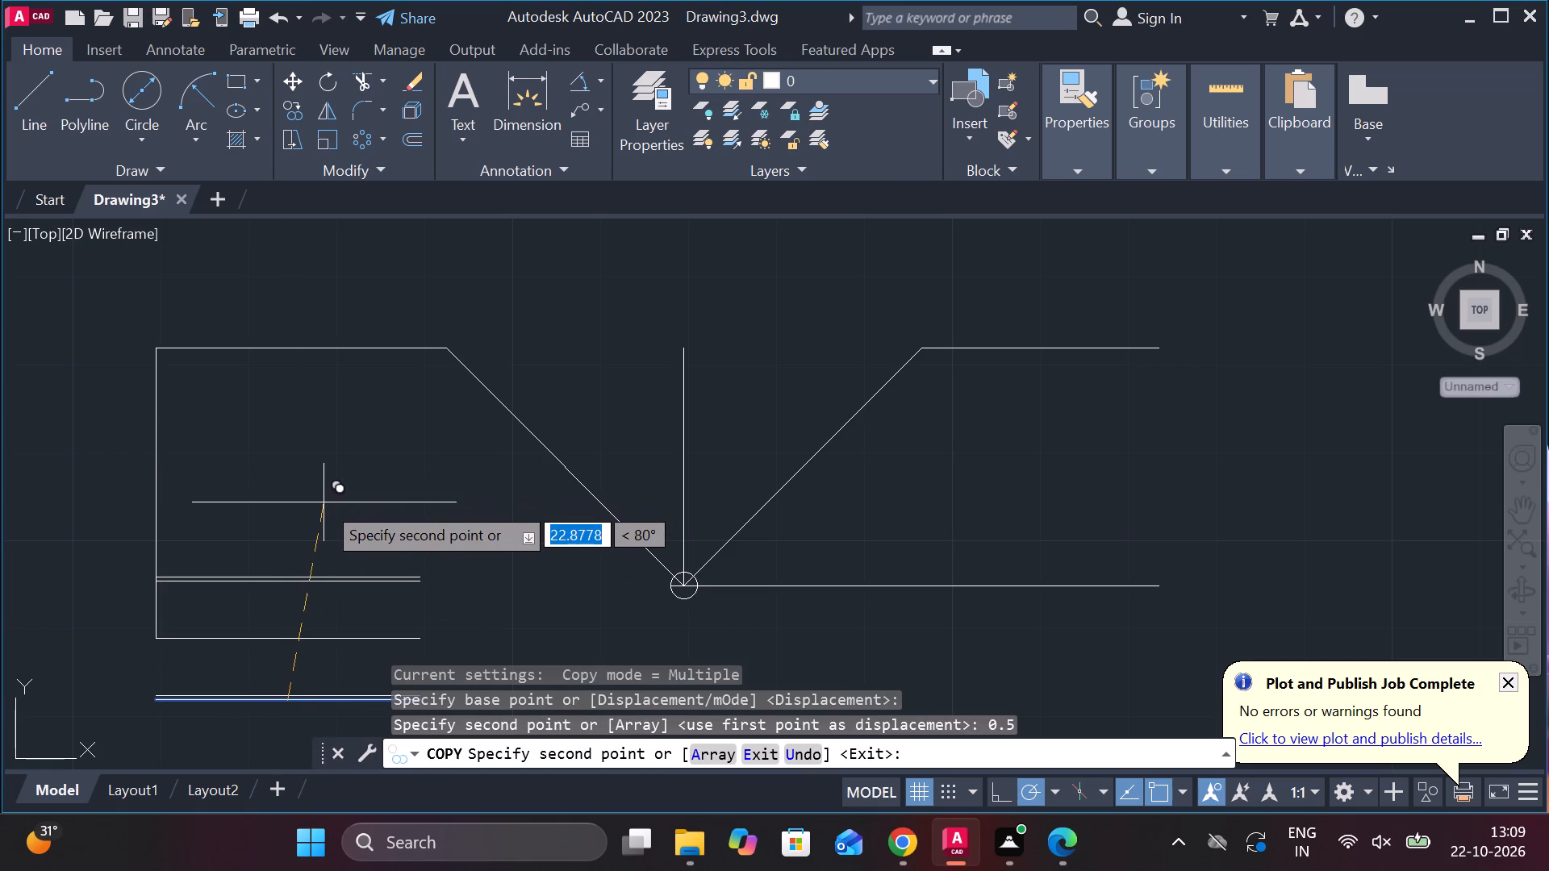
pyautogui.press('Escape')
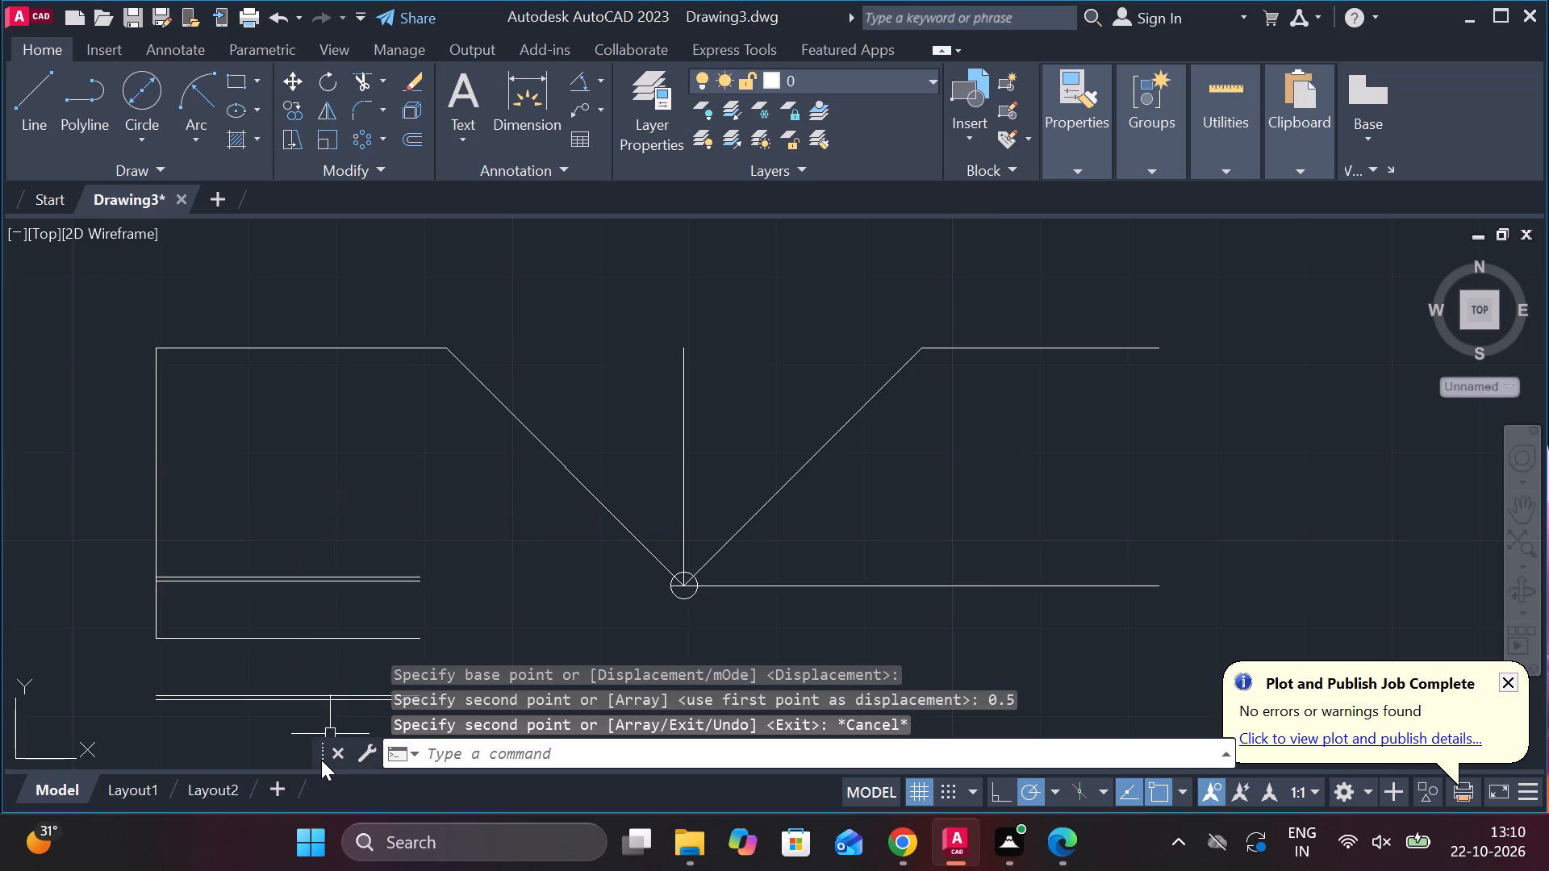
# Draw a vertical line joining the right ends of the lowest and uppermost 30-long lines.
pyautogui.click(40, 93)
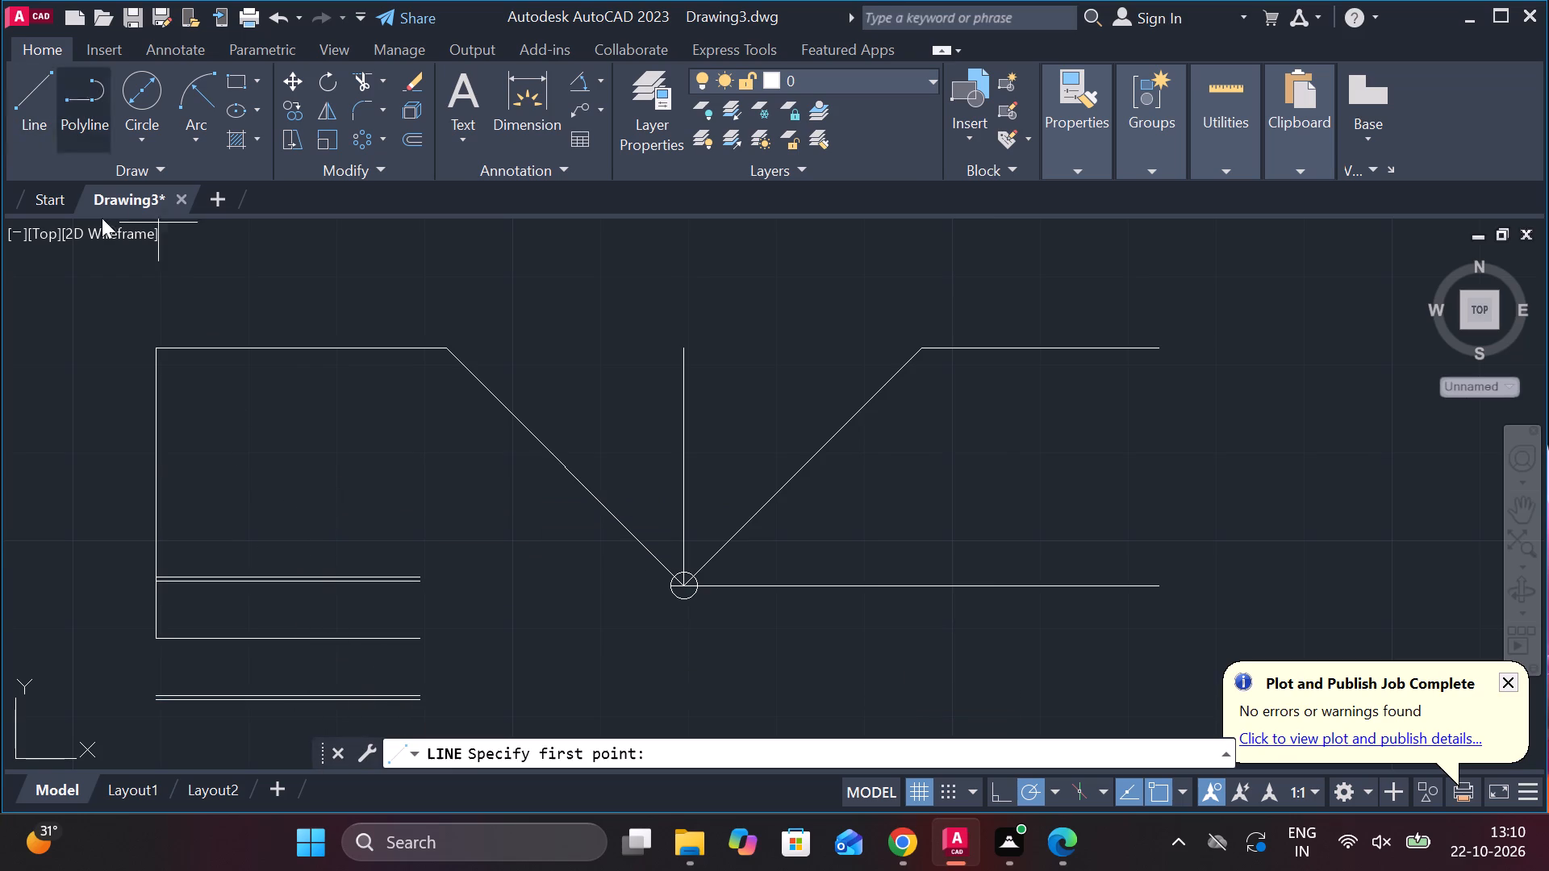
pyautogui.scroll(3, 416, 704)
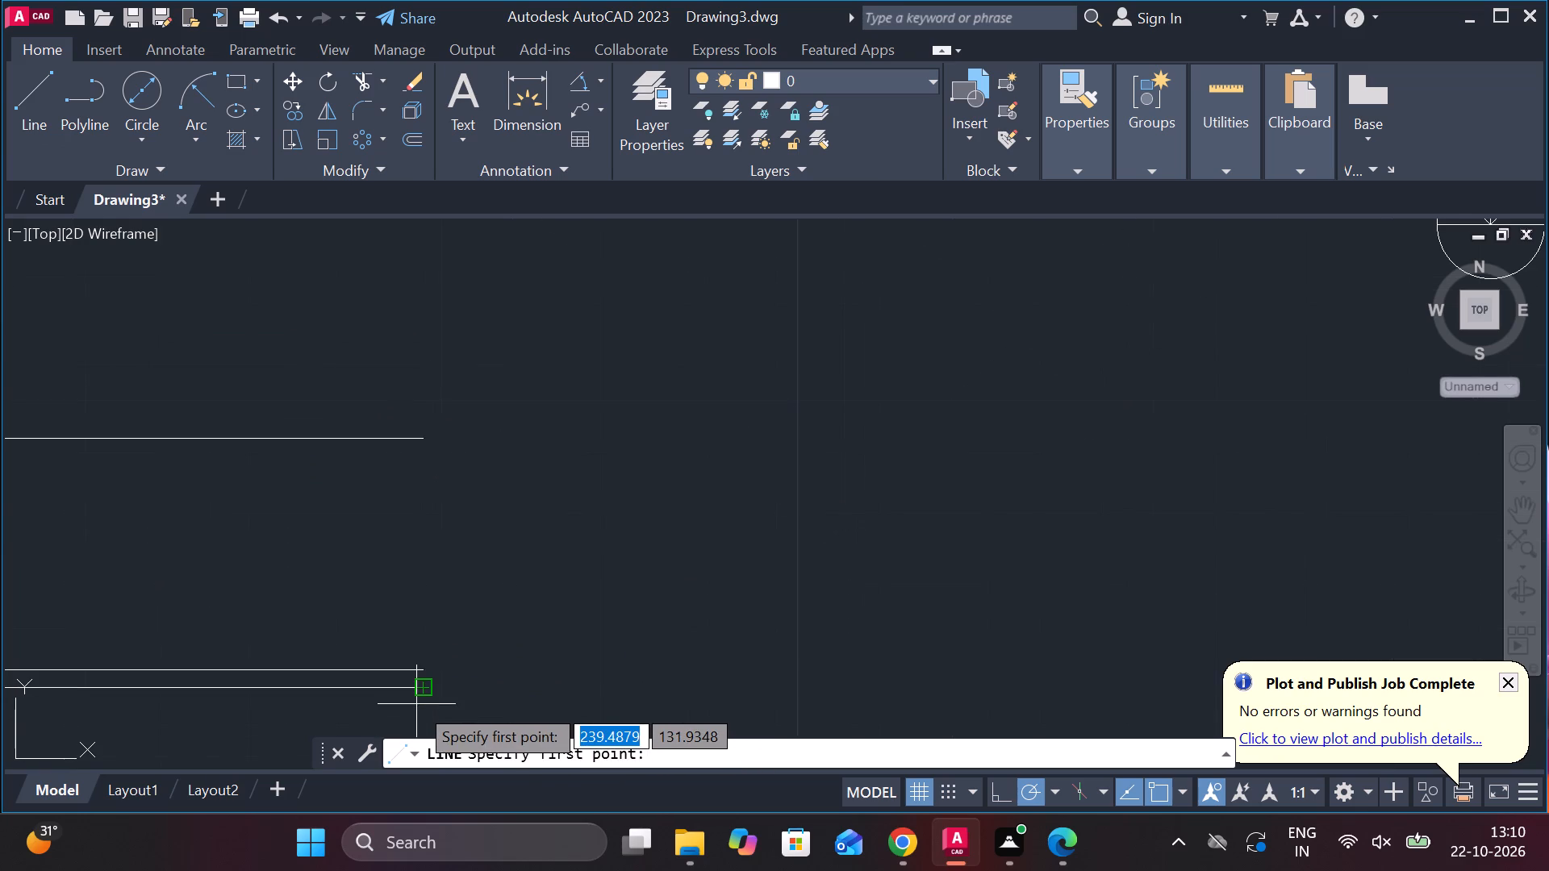
pyautogui.click(418, 690)
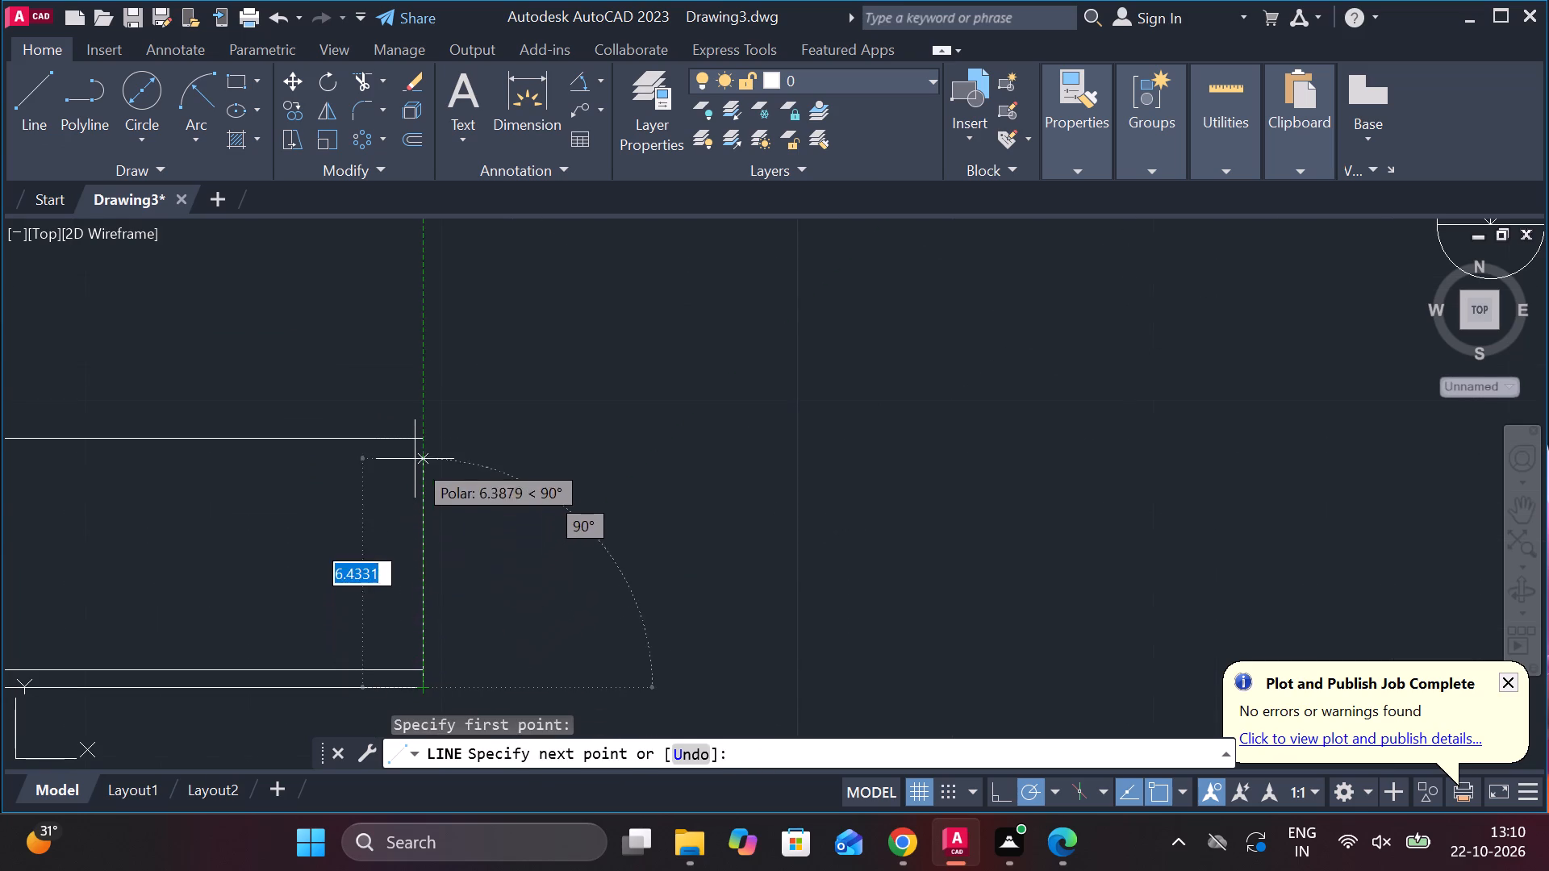
pyautogui.scroll(3, 418, 436)
pyautogui.scroll(-5, 420, 434)
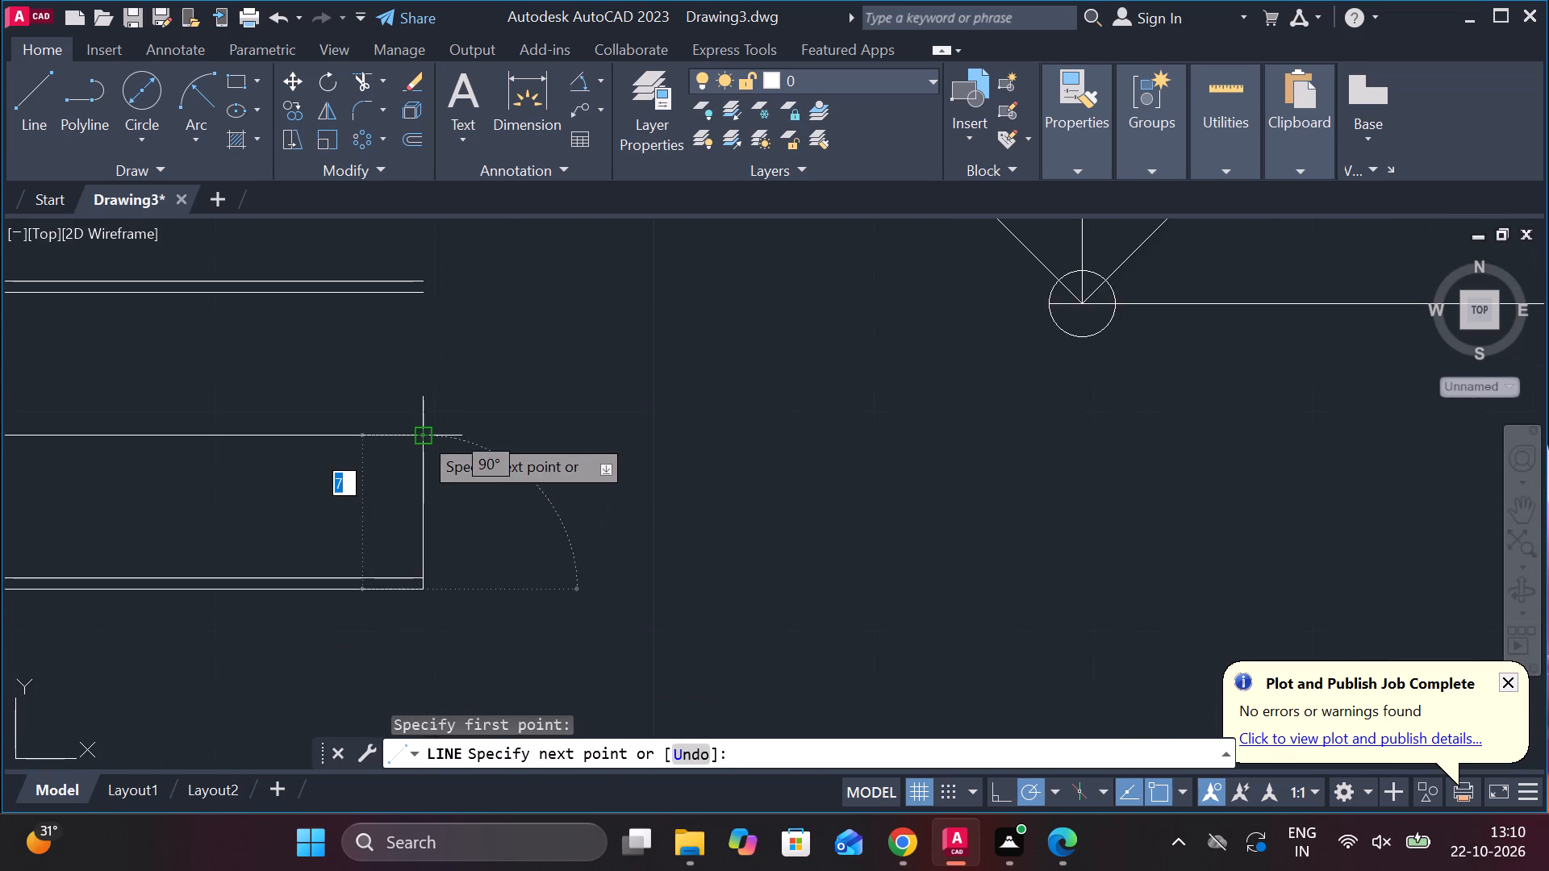
pyautogui.scroll(2, 420, 316)
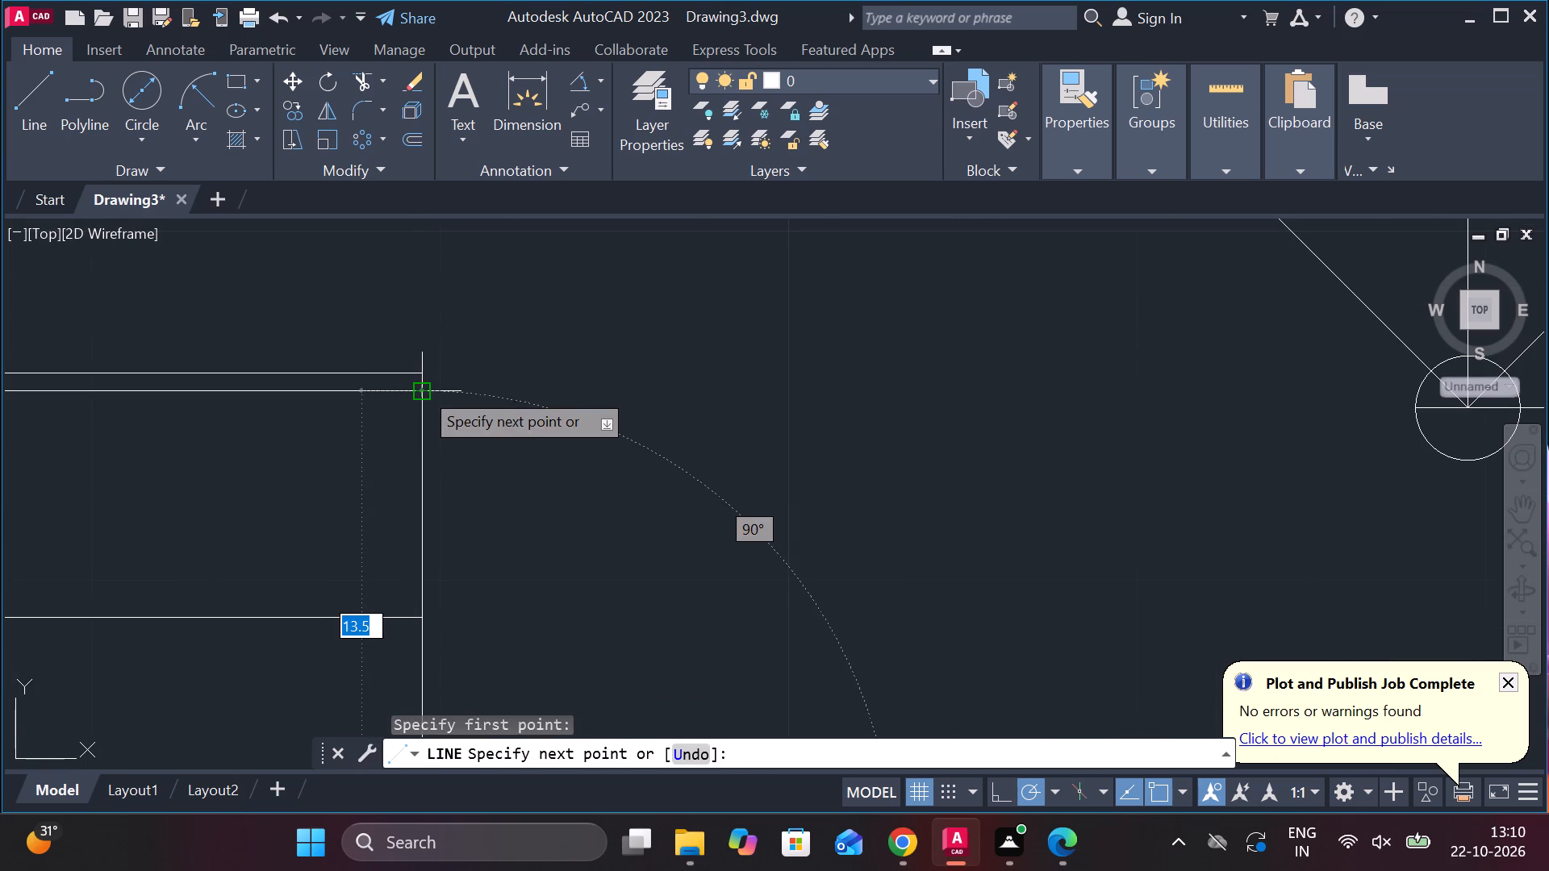
pyautogui.click(421, 369)
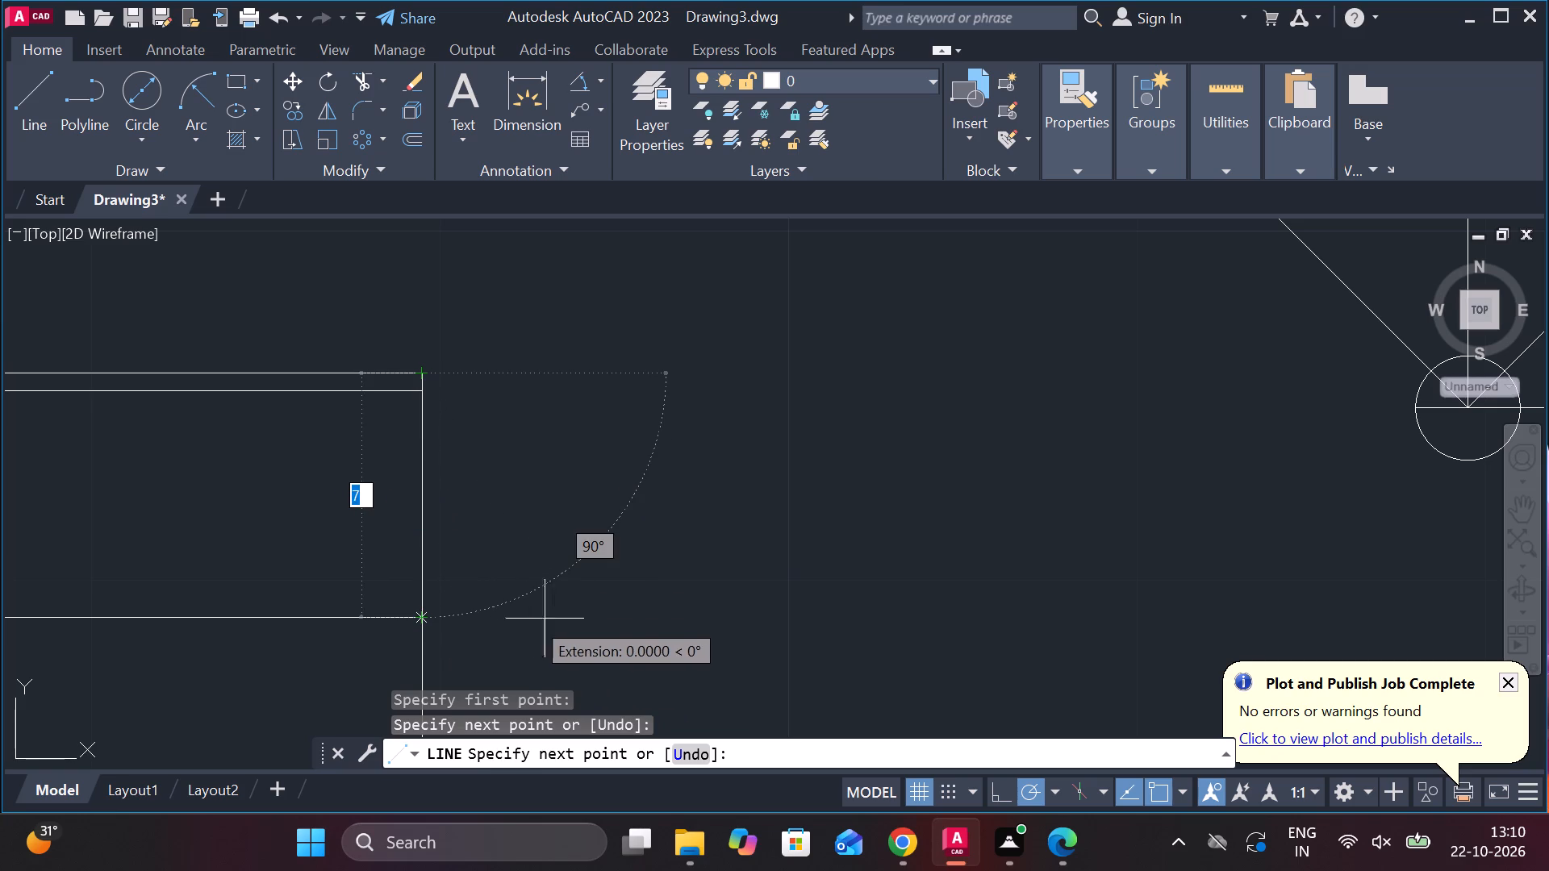
pyautogui.press('Escape')
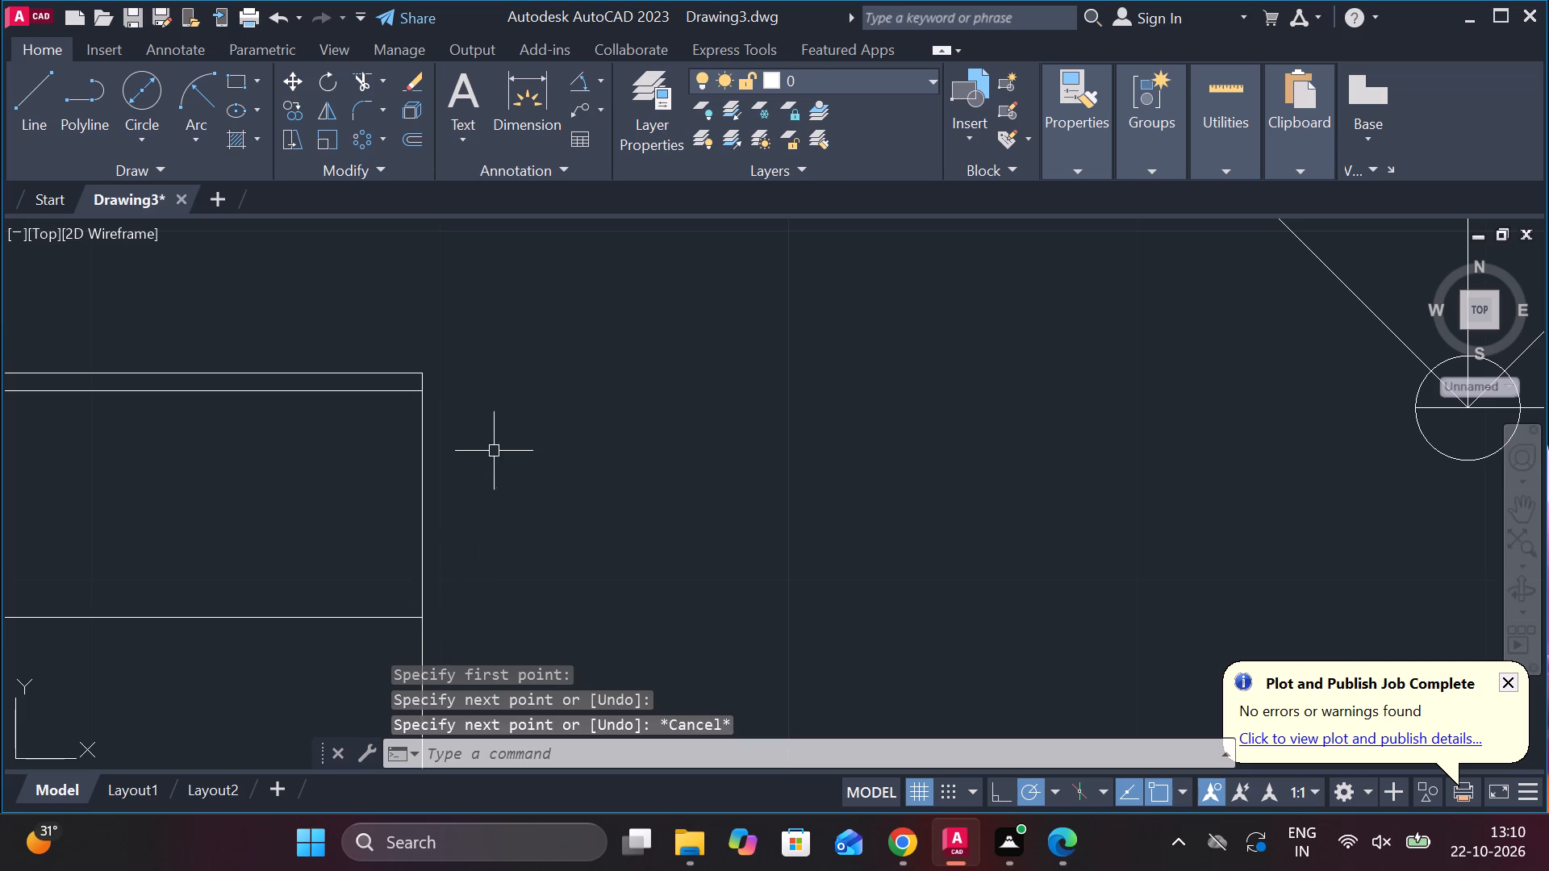
# Draw a line about 22.6 long from the new vertical line's upper end, sloping down to the right at 70°.
pyautogui.scroll(-3, 462, 385)
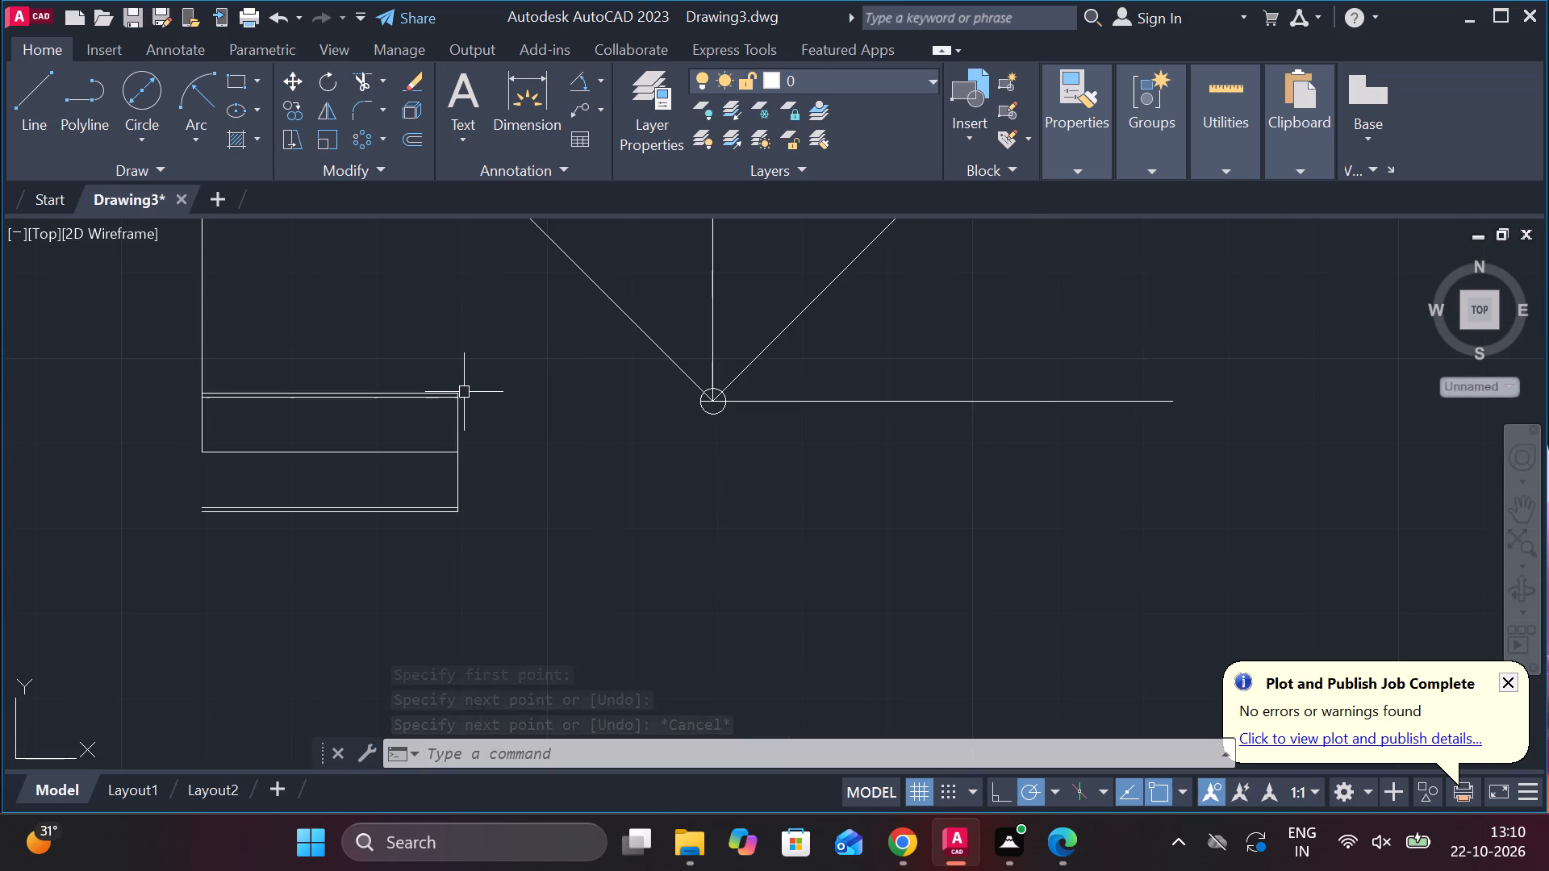
pyautogui.scroll(4, 461, 393)
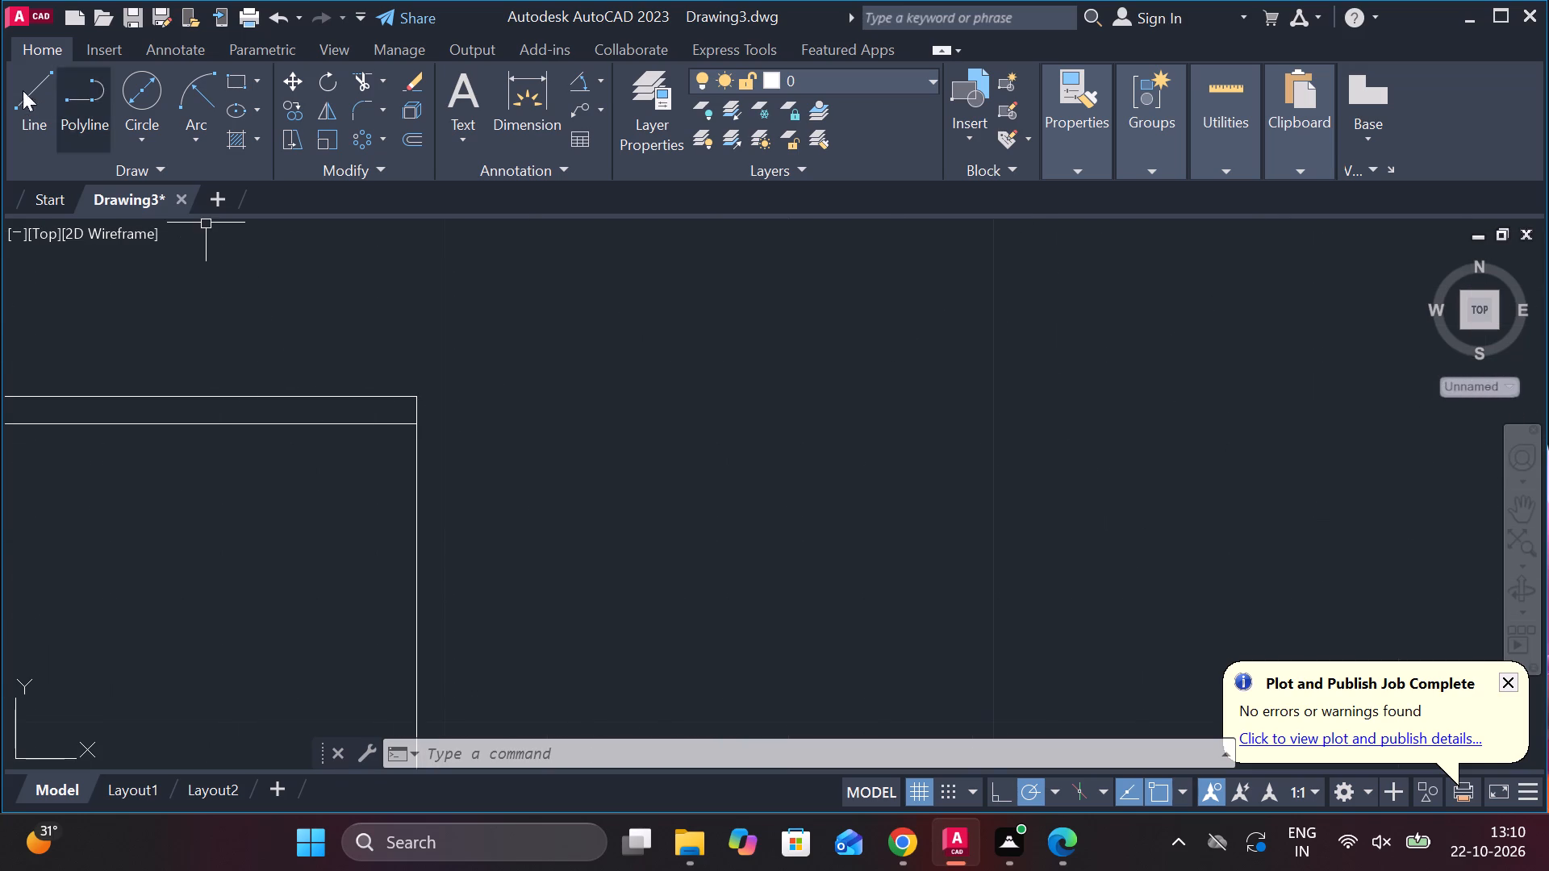
pyautogui.doubleClick(9, 81)
pyautogui.moveTo(15, 99); pyautogui.dragTo(24, 103)
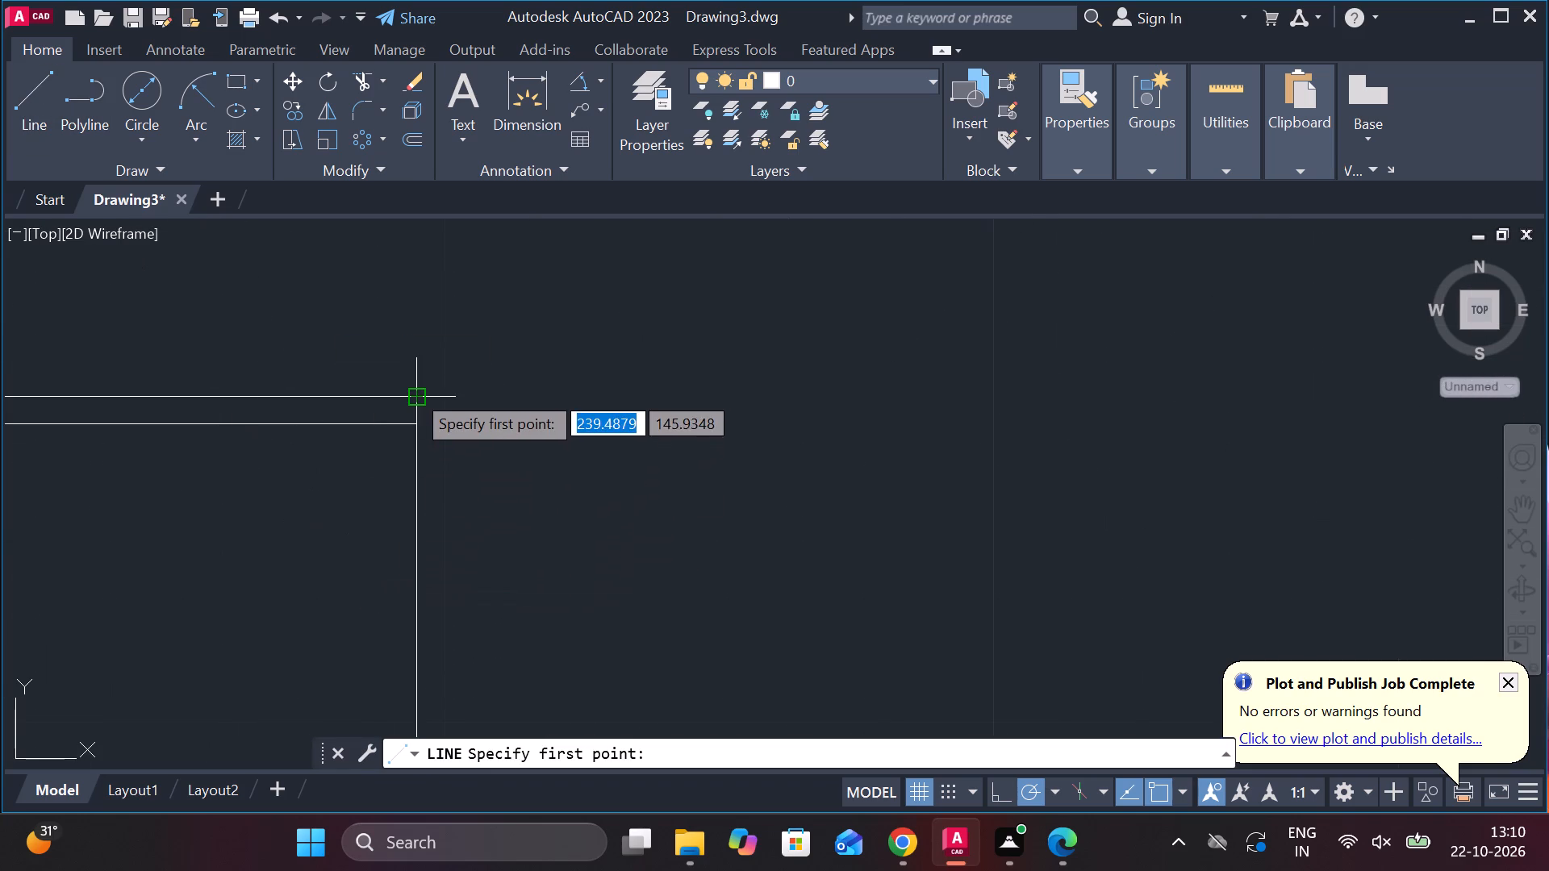
pyautogui.click(413, 391)
pyautogui.scroll(-2, 749, 665)
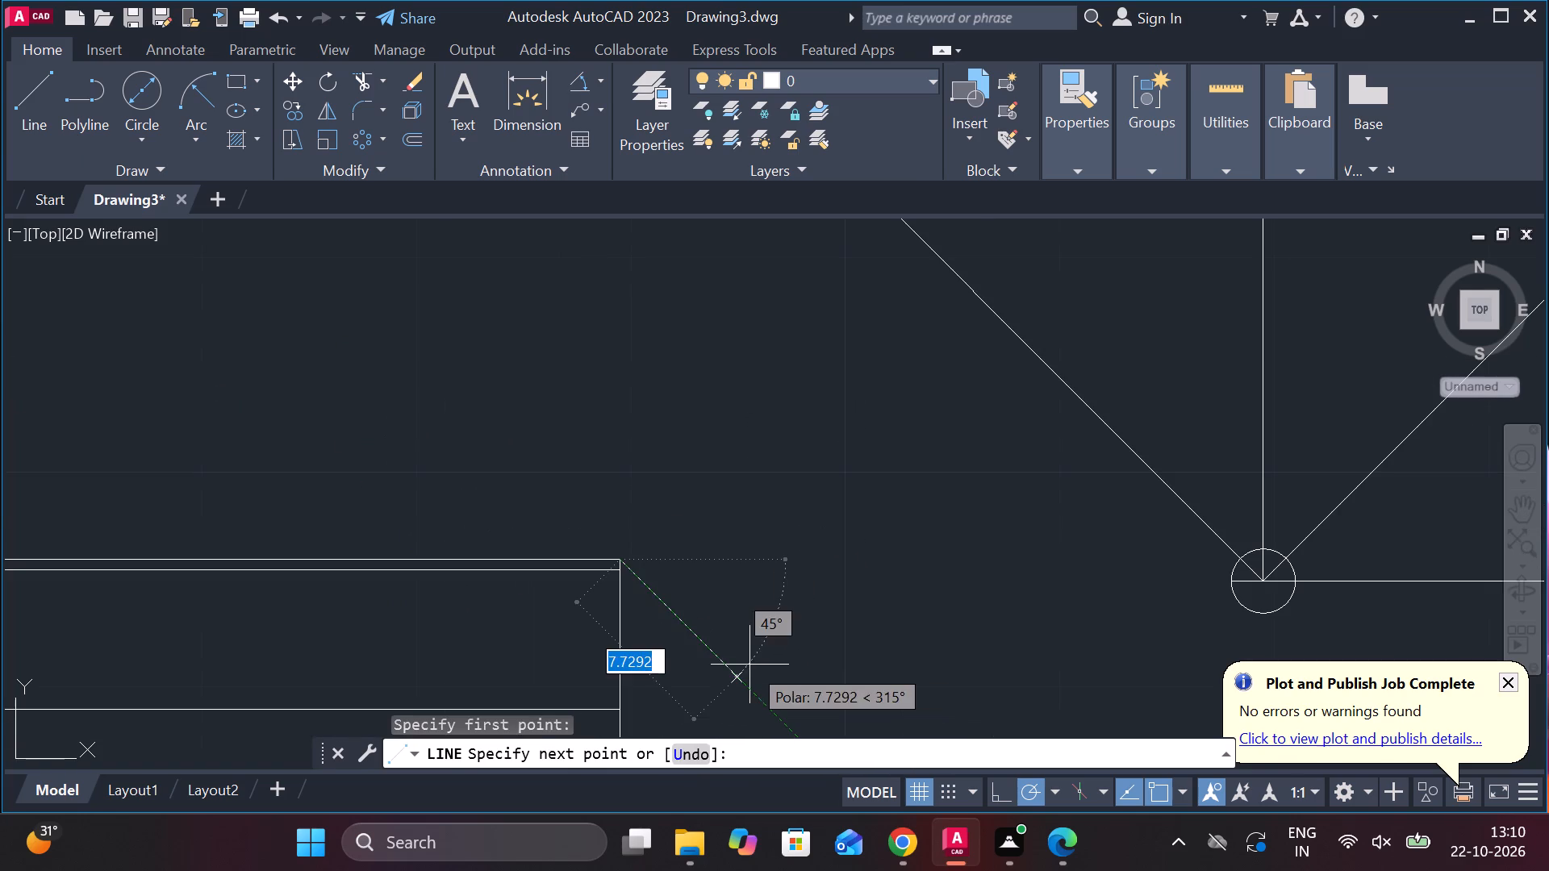
pyautogui.scroll(2, 813, 708)
pyautogui.scroll(-3, 813, 708)
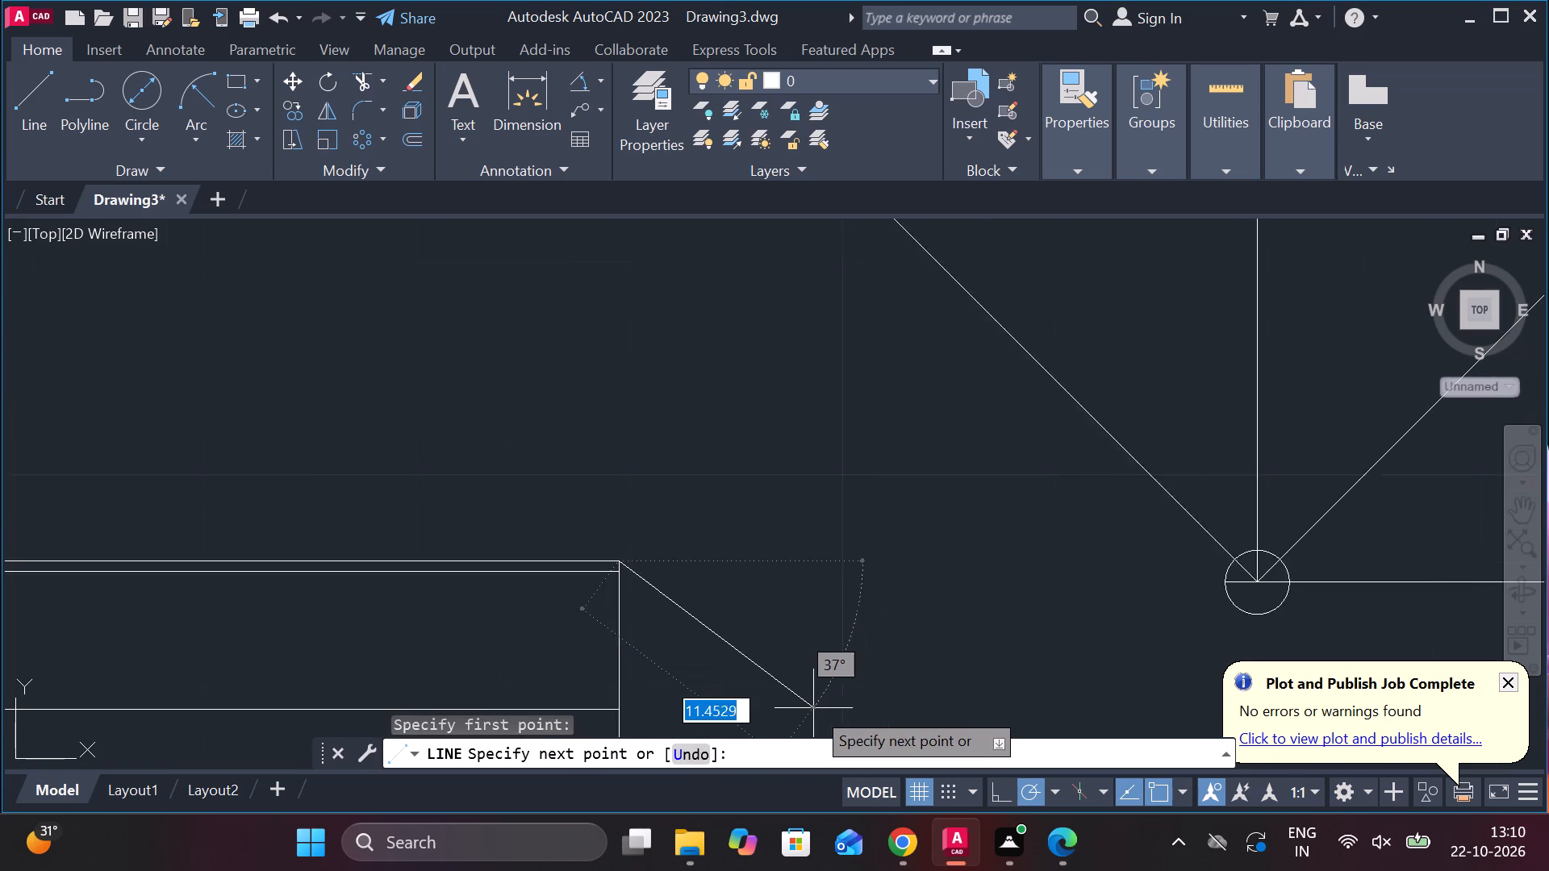
pyautogui.scroll(-2, 795, 605)
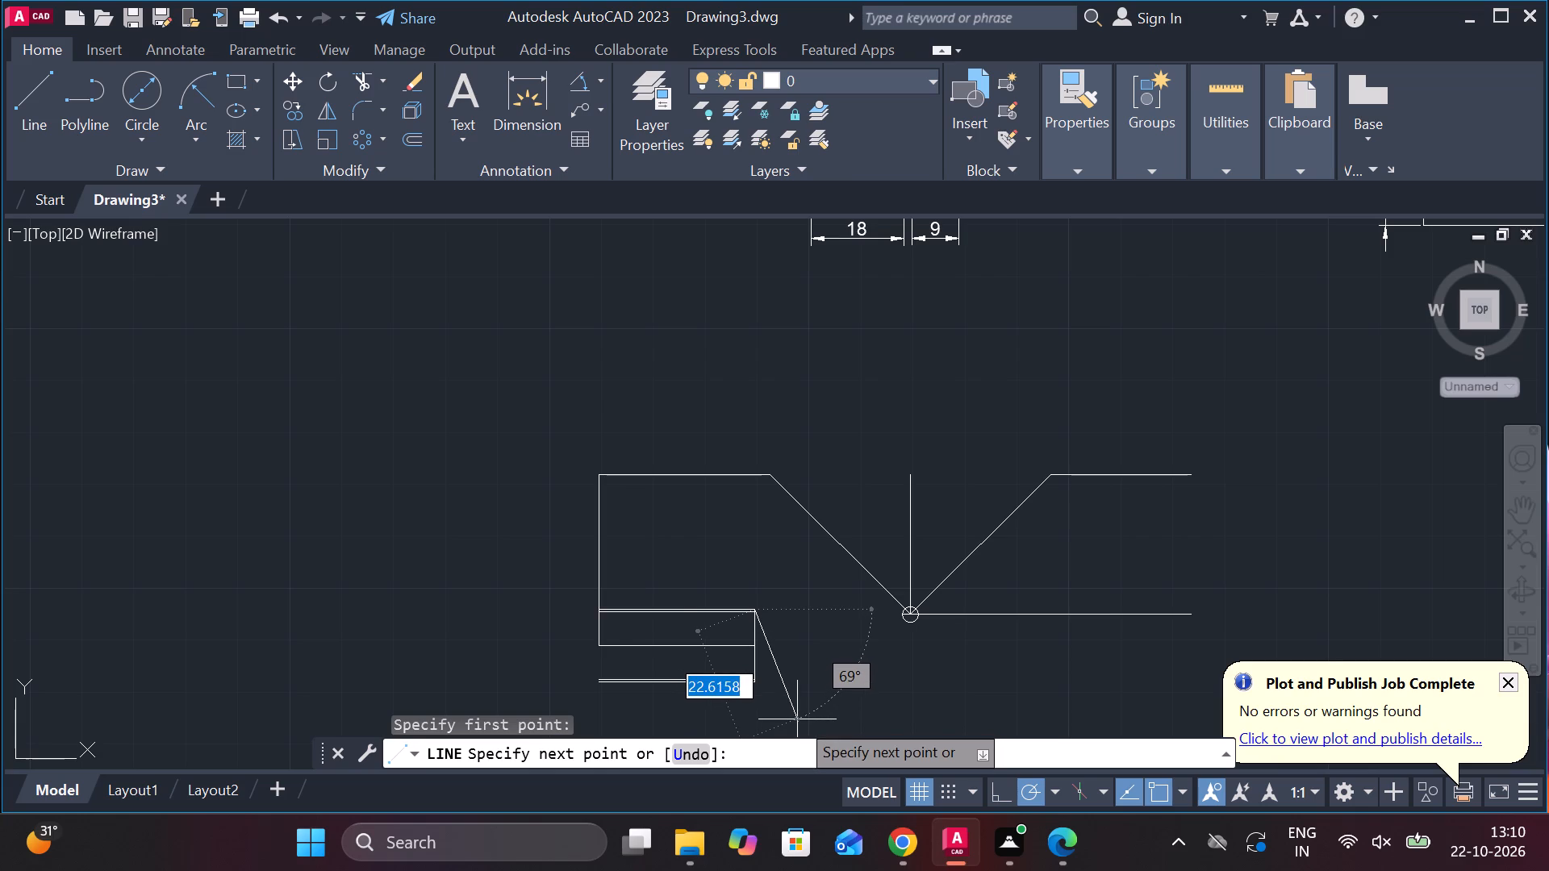
pyautogui.press('Tab')
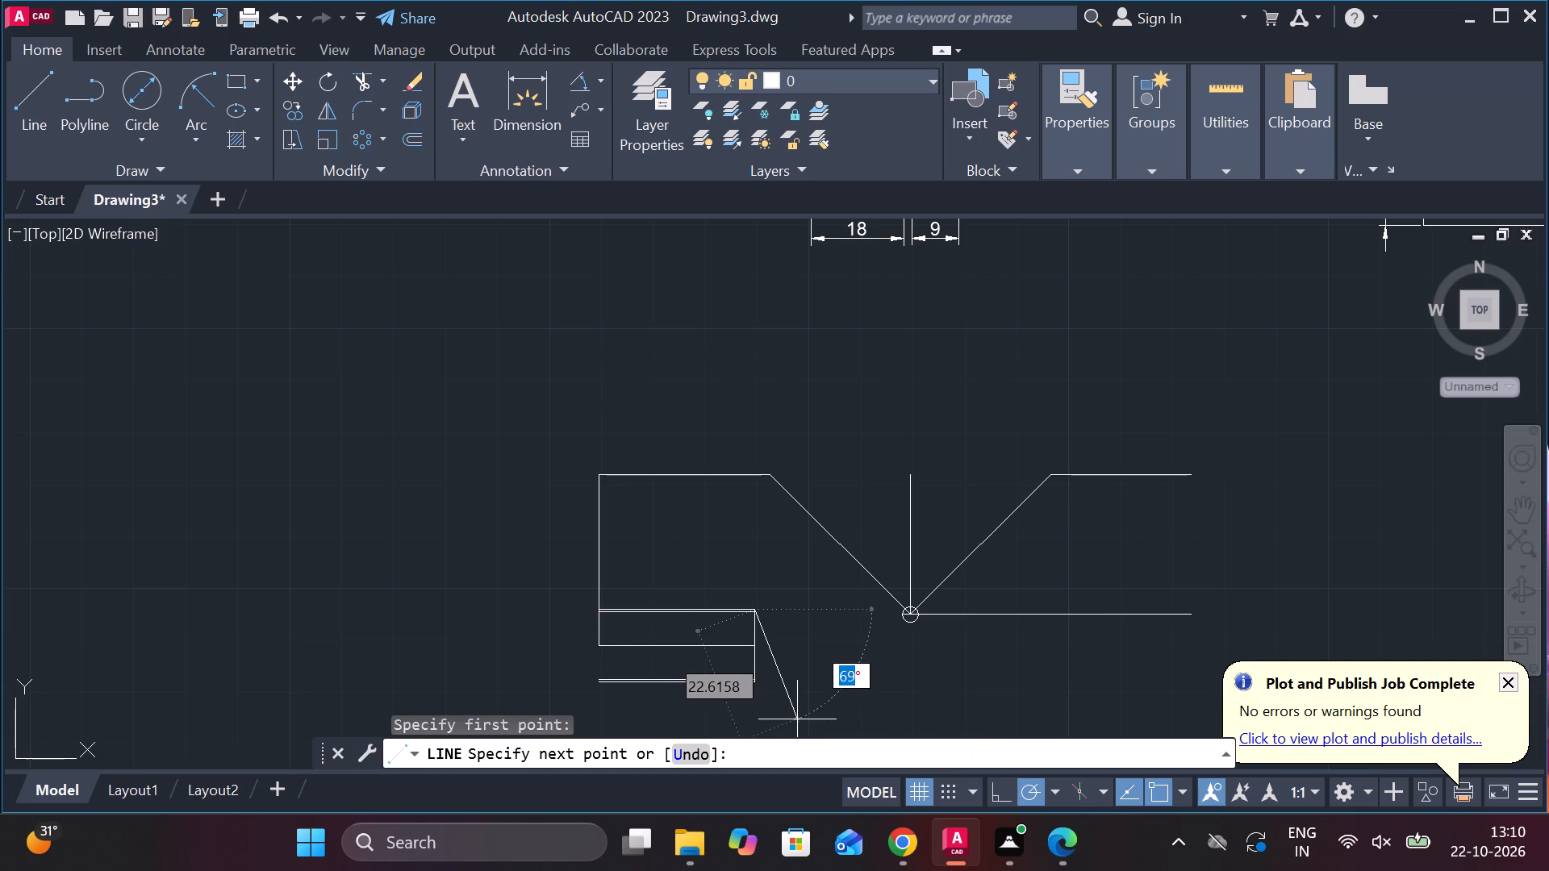
pyautogui.write('70')
pyautogui.press('Return')
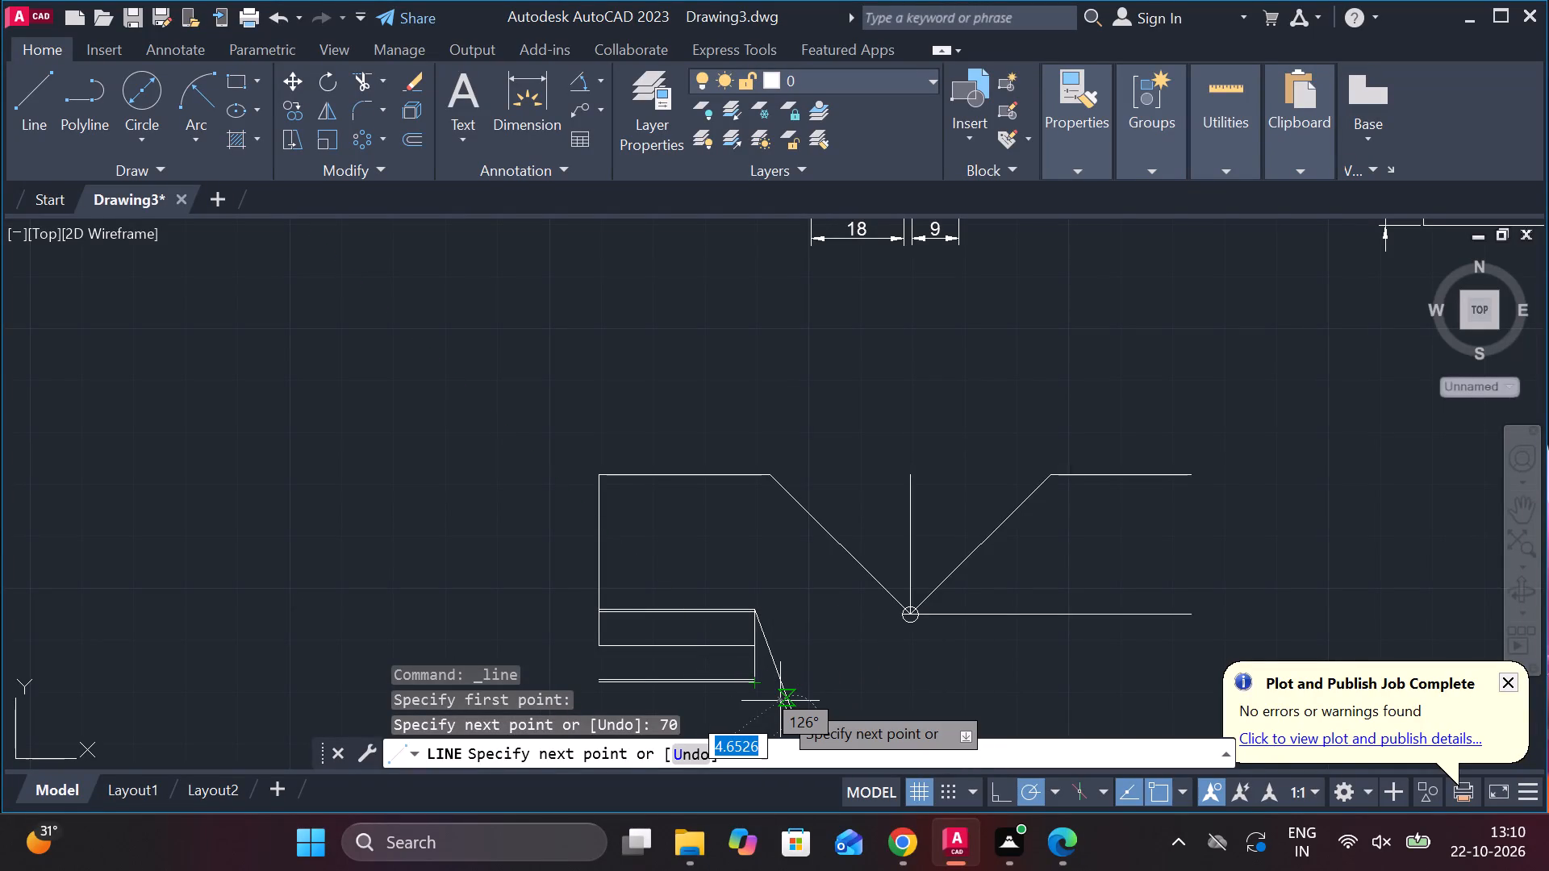
pyautogui.press('Escape')
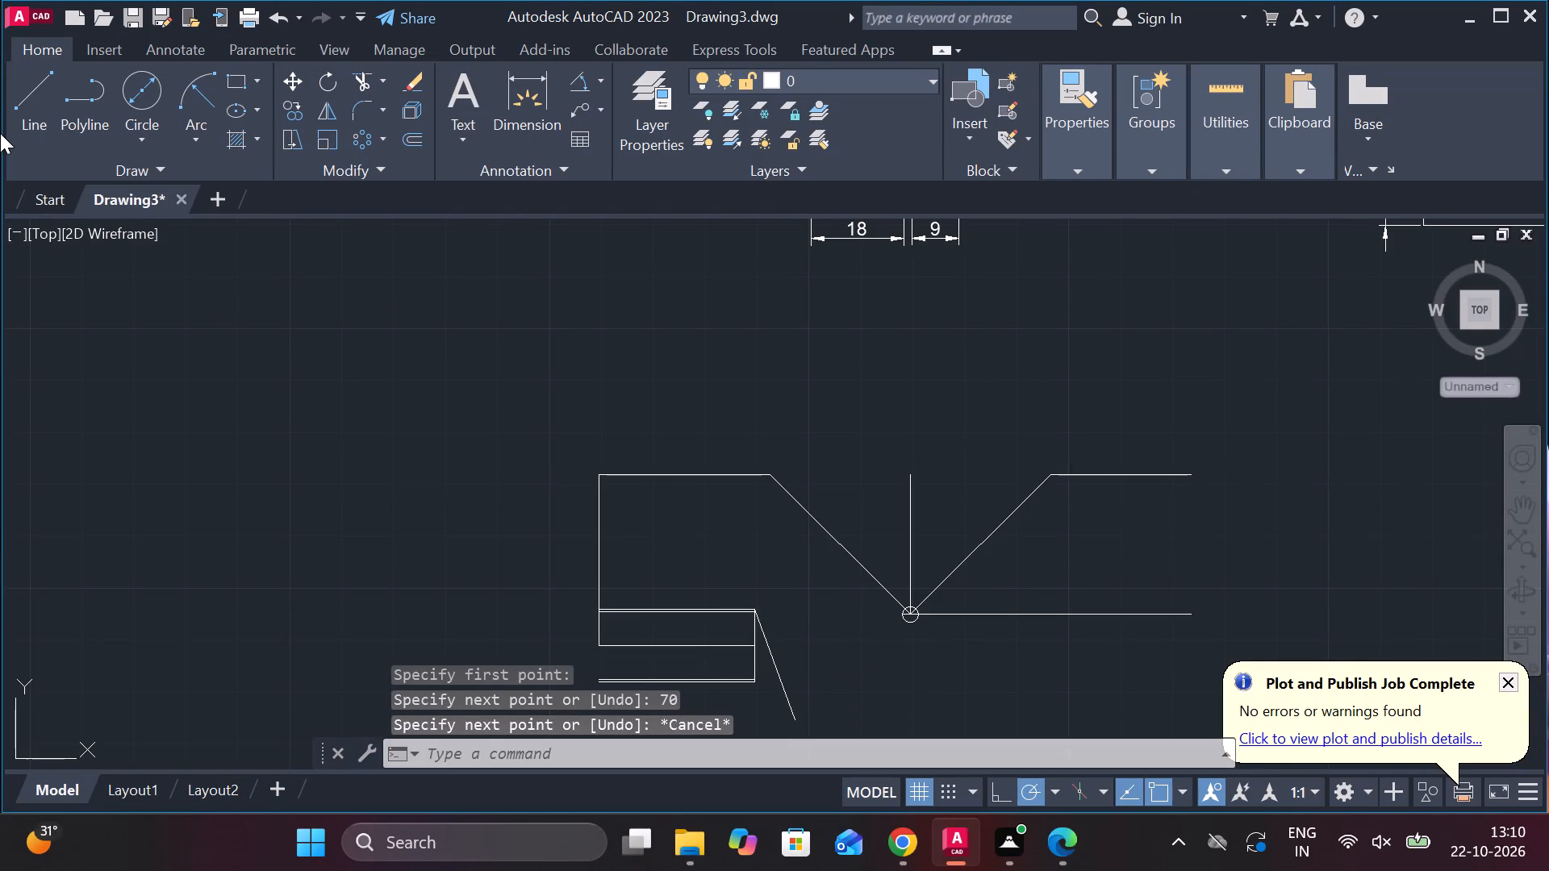
# Draw a line about 12.1 long from the lower end of the stem's vertical end line, sloping up to the right at 70°.
pyautogui.click(31, 98)
pyautogui.scroll(1, 760, 694)
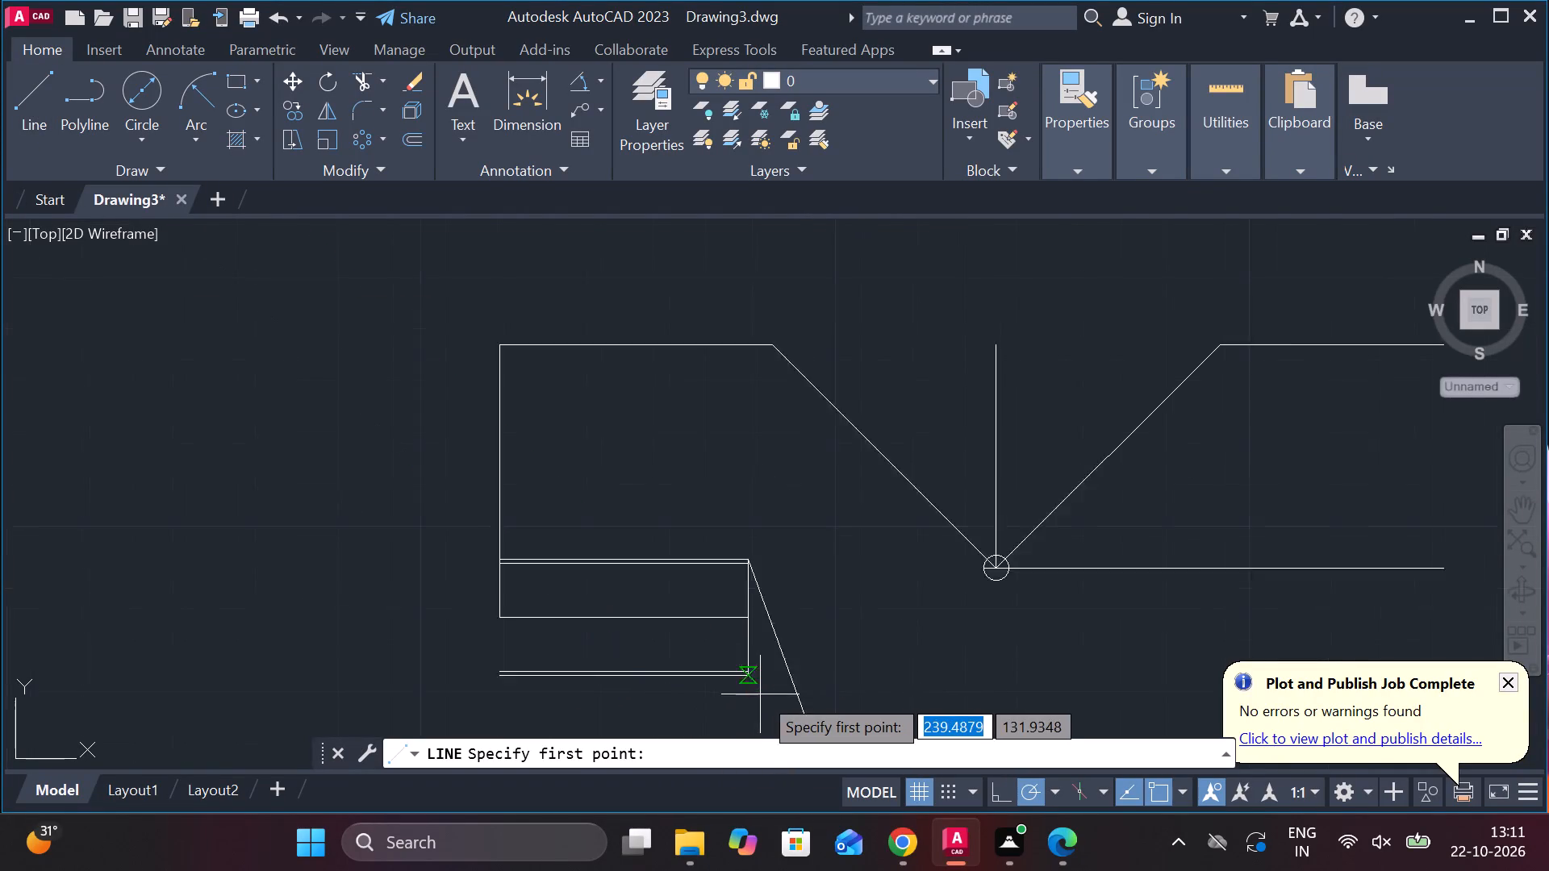
pyautogui.scroll(3, 760, 694)
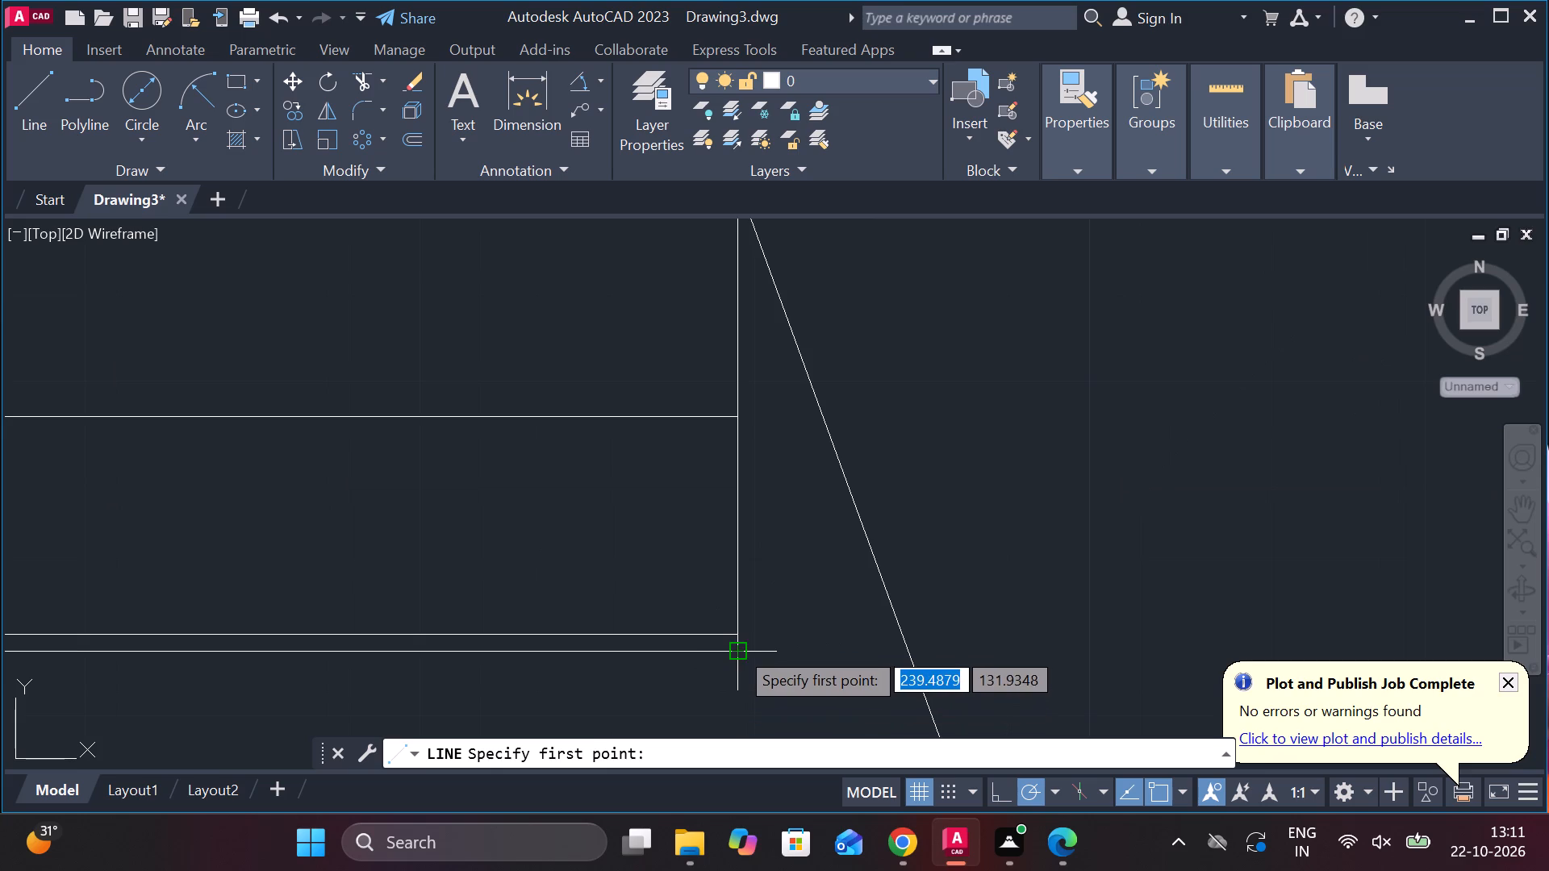
pyautogui.click(737, 648)
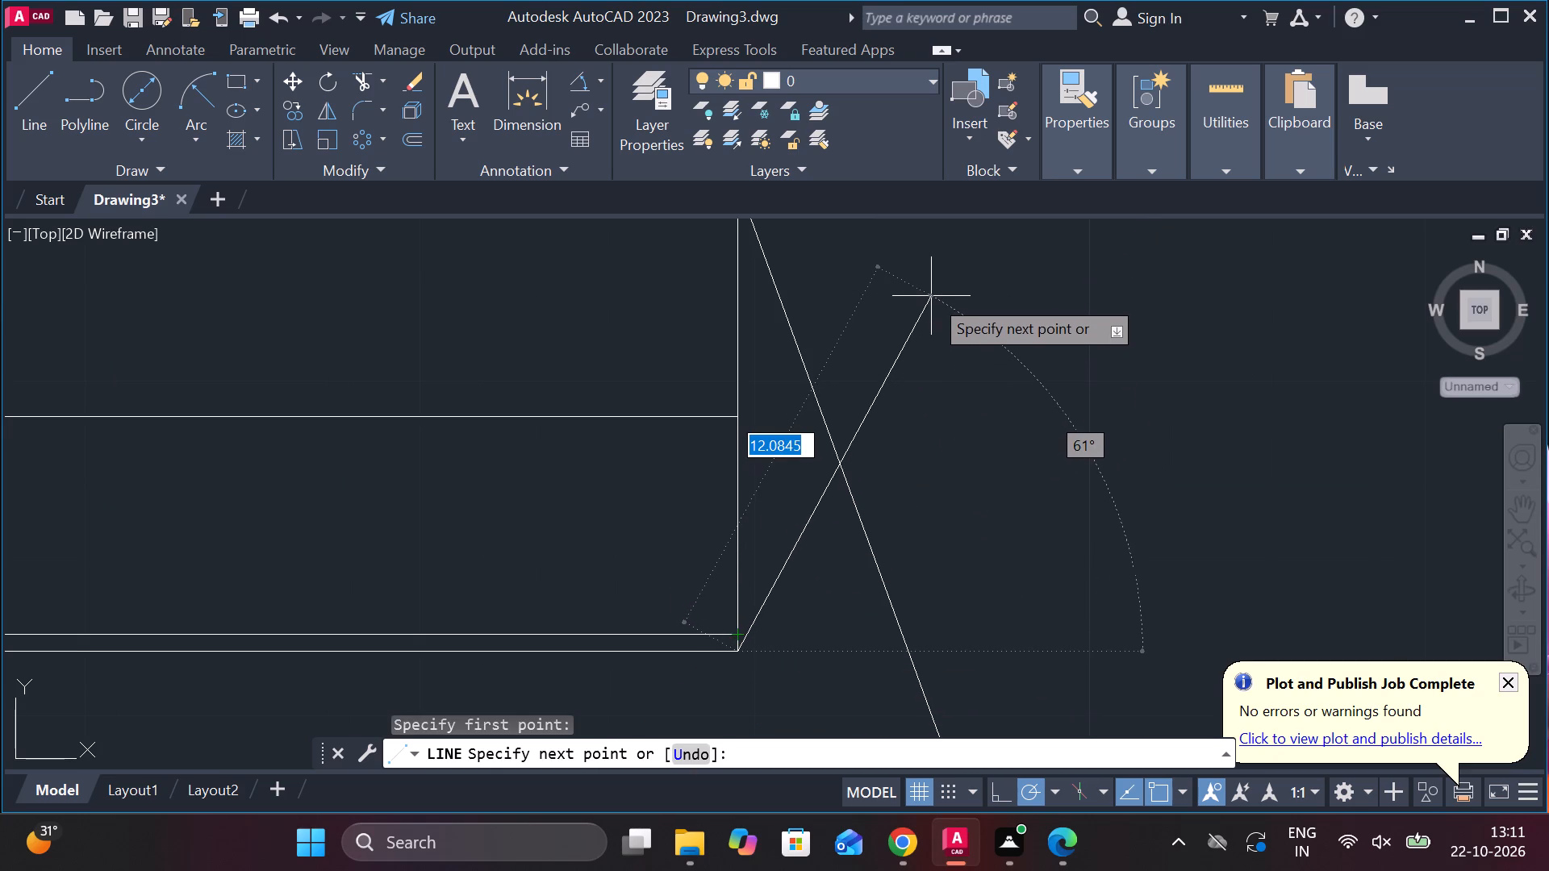
pyautogui.press('Tab')
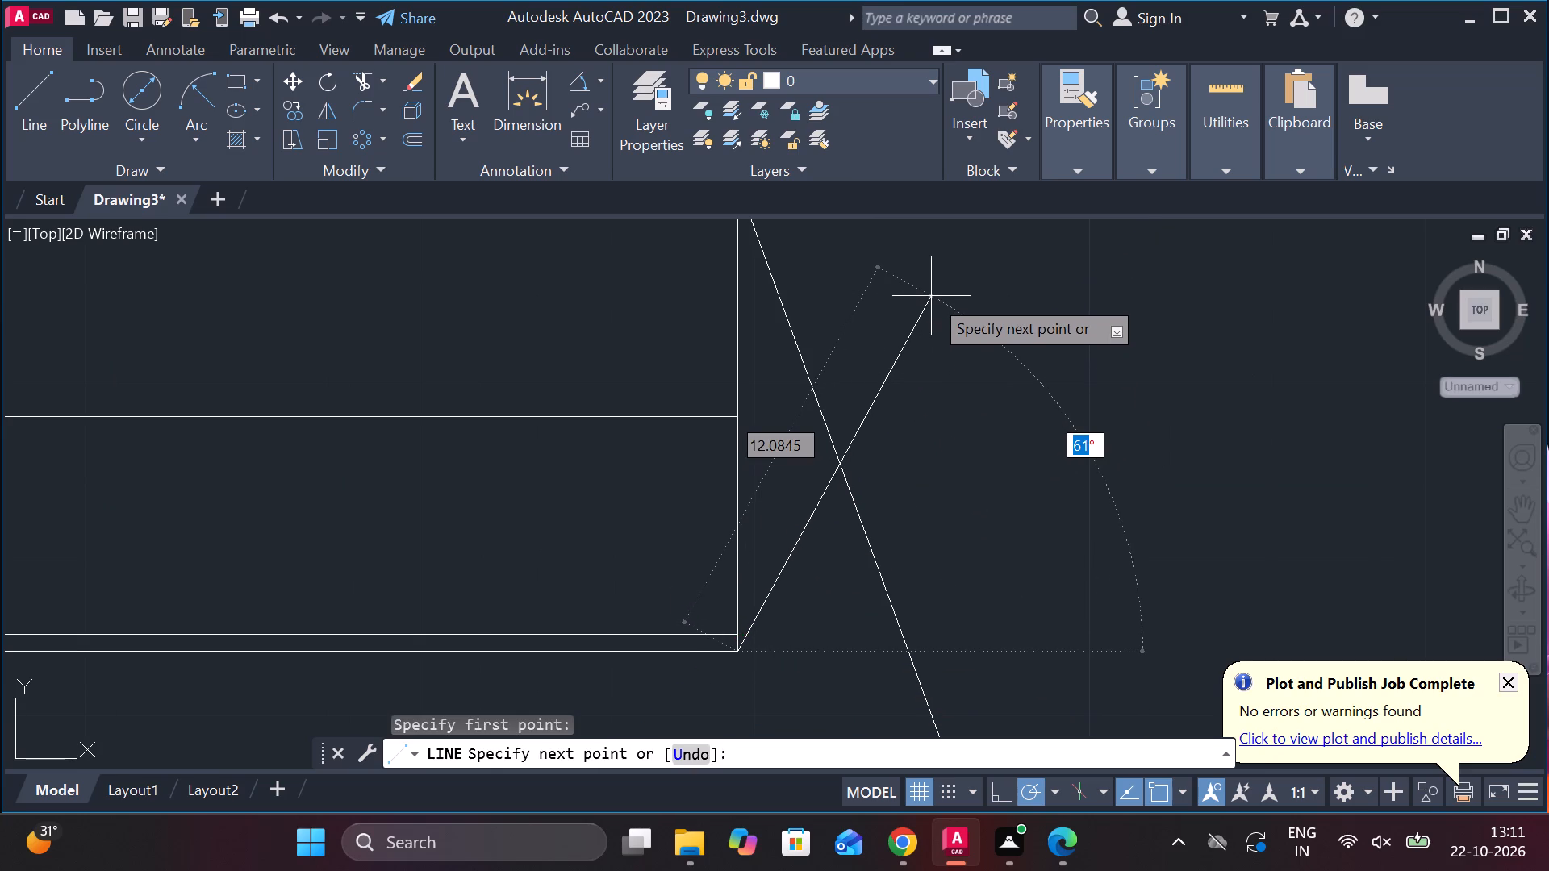
pyautogui.write('70')
pyautogui.press('Return')
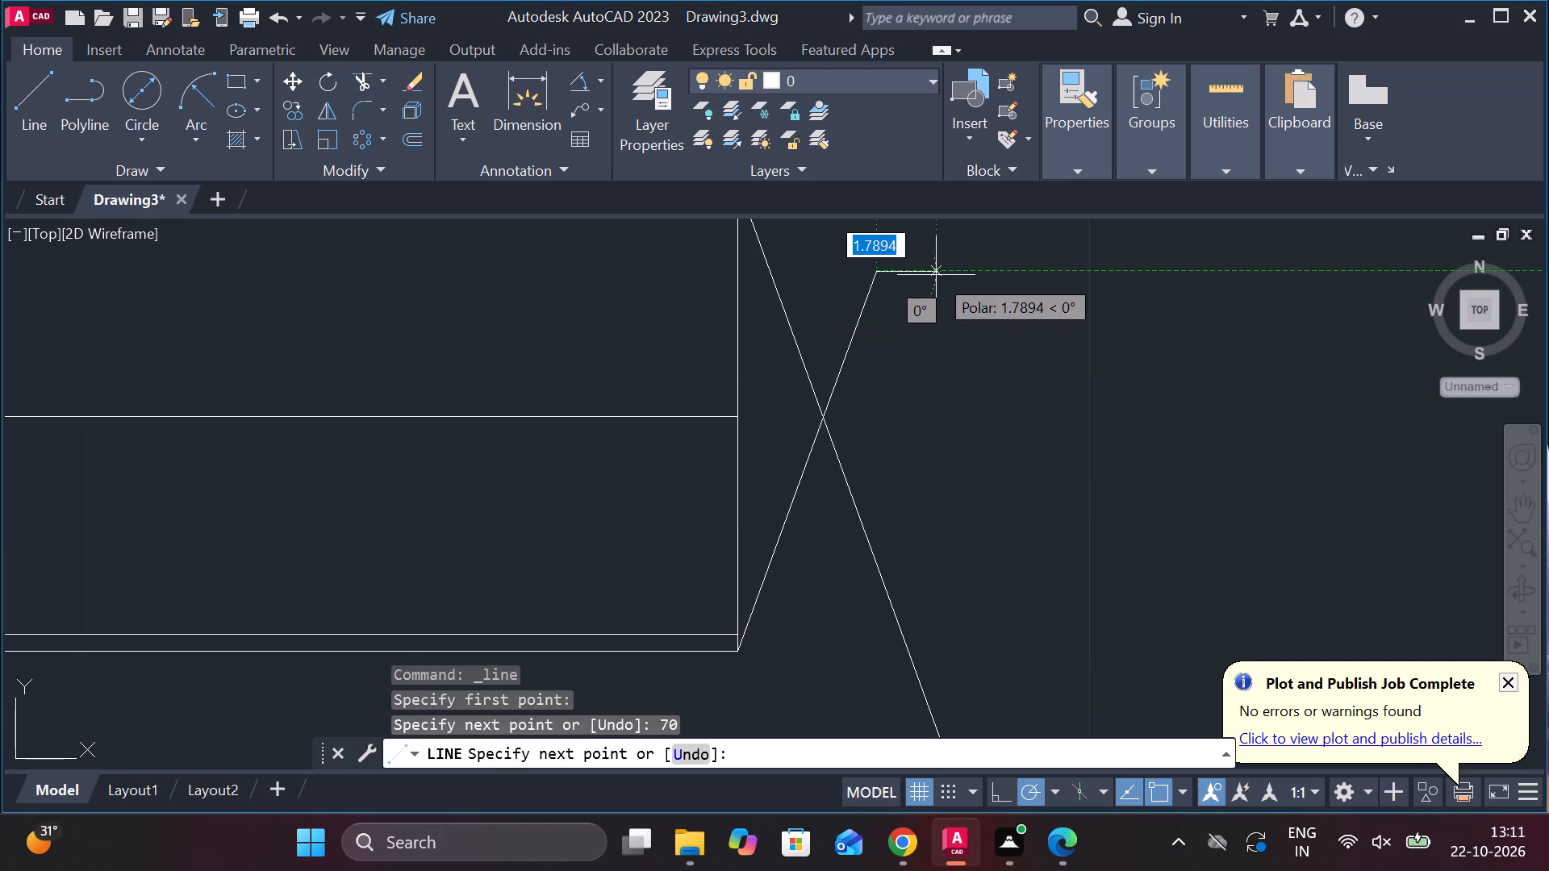
pyautogui.press('Escape')
# Trim both 70° lines beyond their crossing so they form a pointed end on the stem.
pyautogui.click(372, 82)
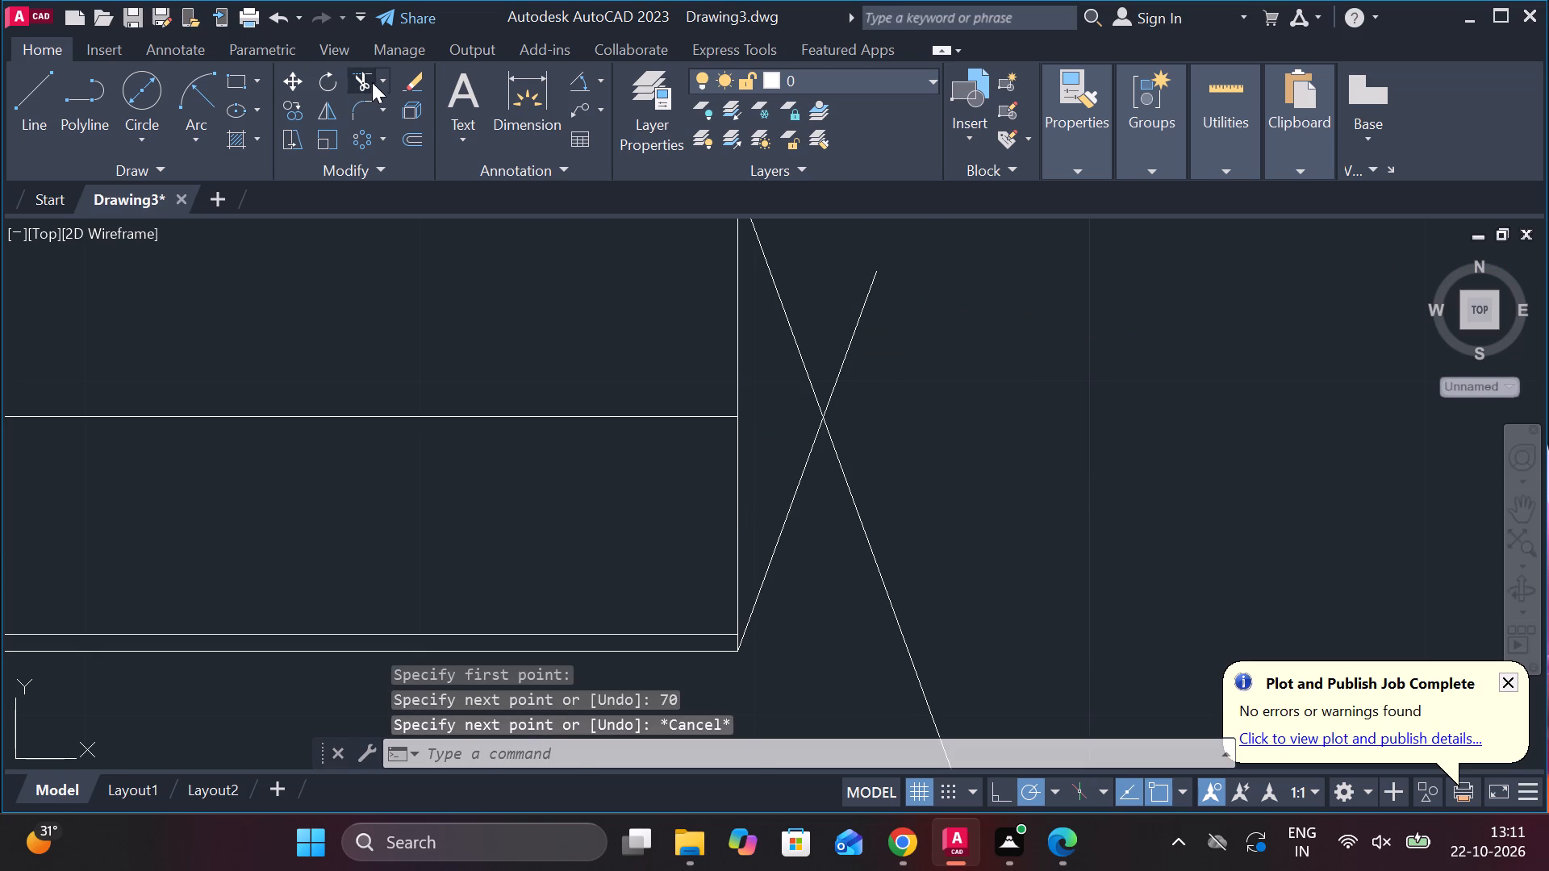
pyautogui.click(860, 503)
pyautogui.click(845, 347)
pyautogui.scroll(-3, 859, 353)
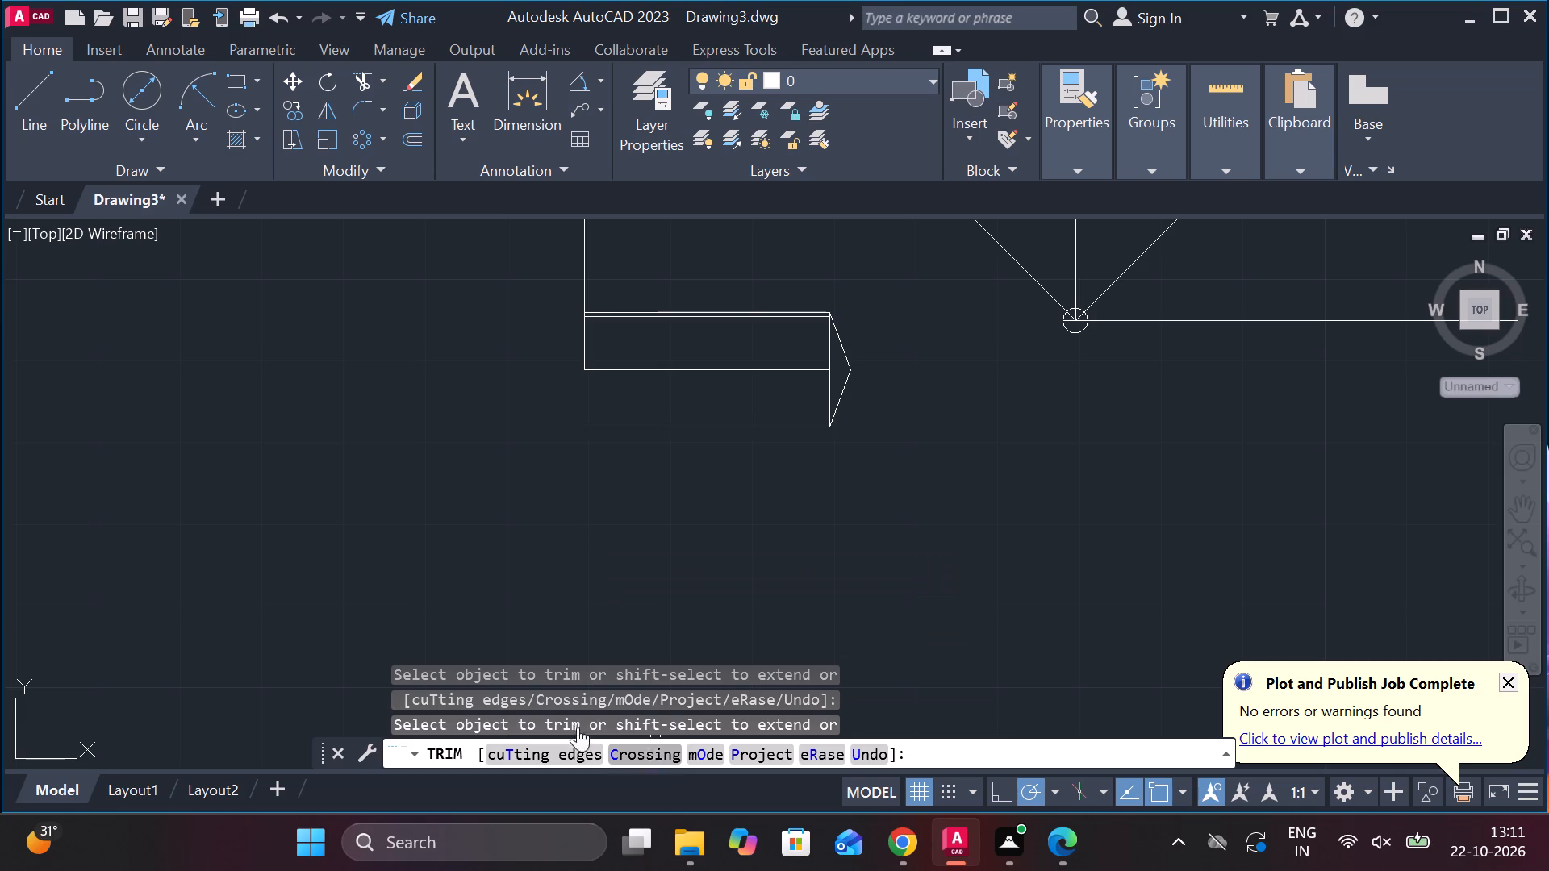
# Draw a vertical line 69 long straight down from the right end of the view's upper-right edge.
pyautogui.click(25, 90)
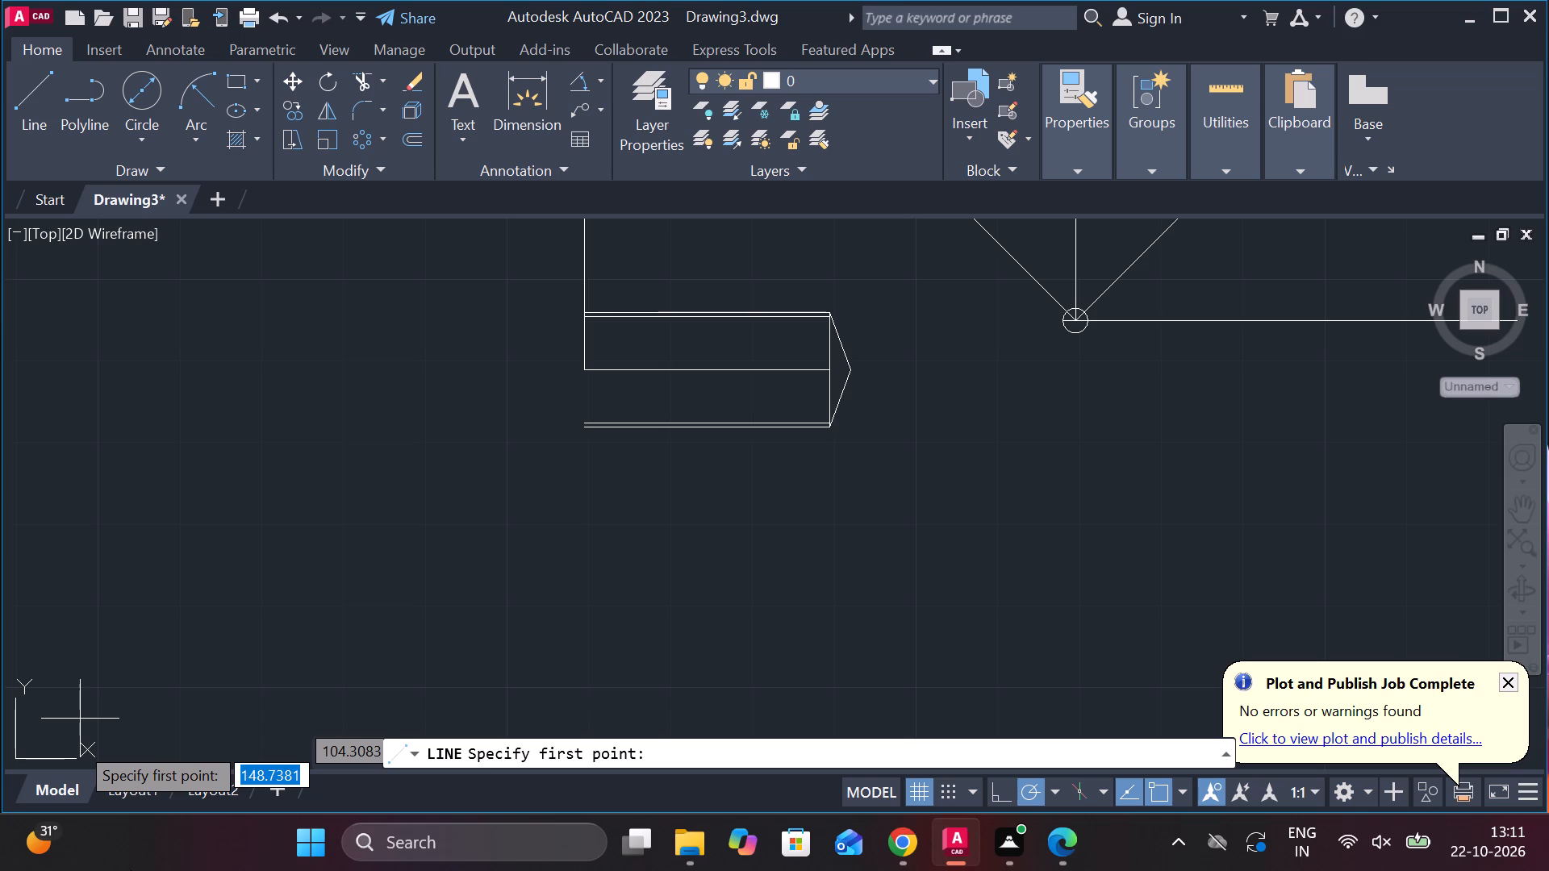
pyautogui.scroll(-4, 885, 452)
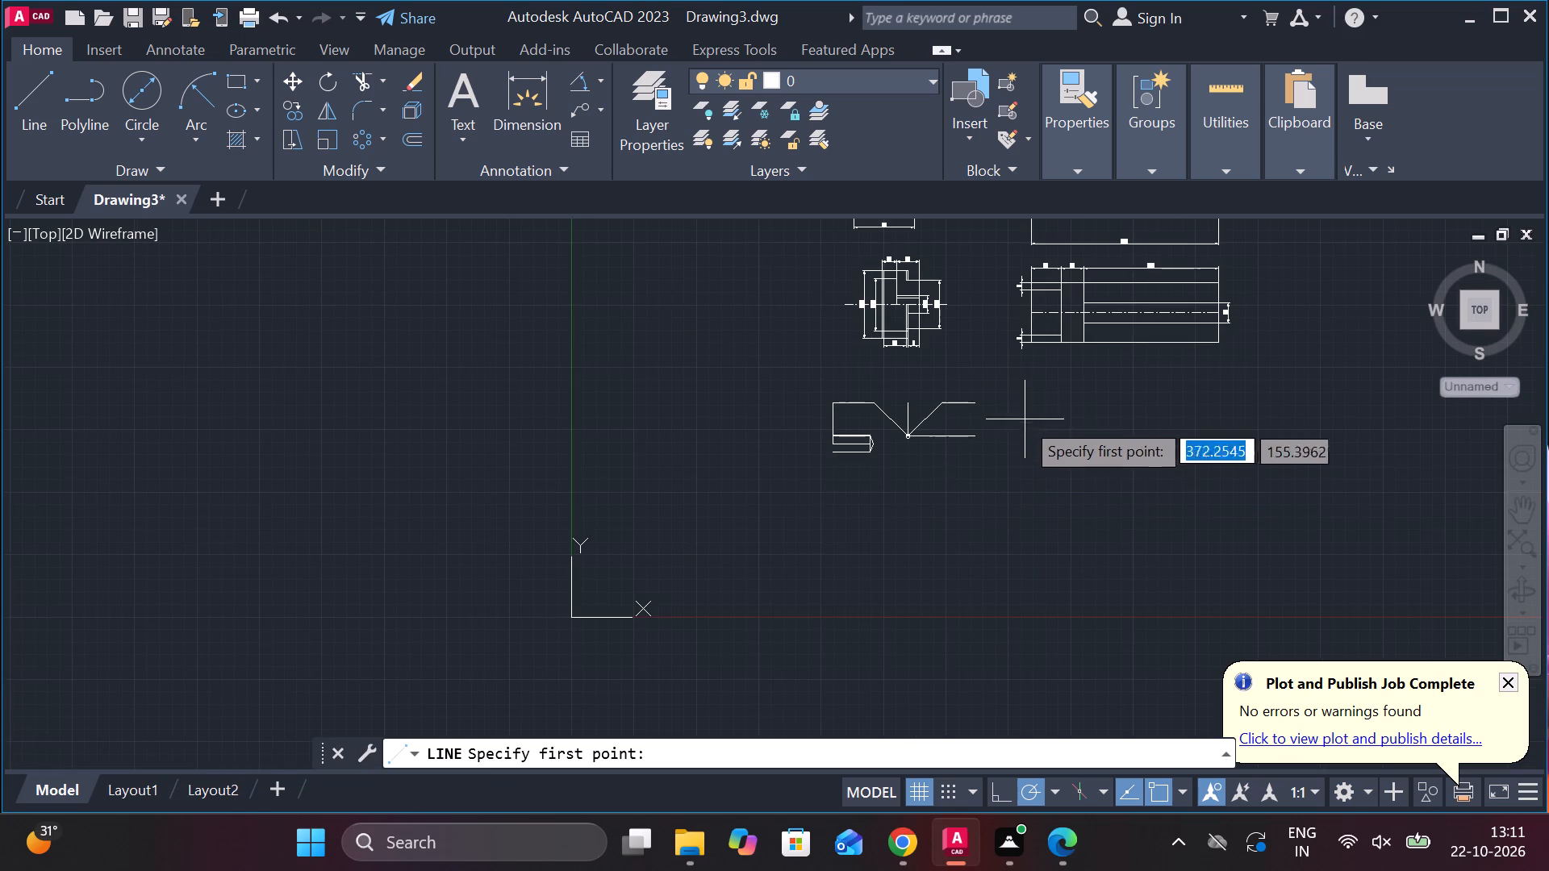
pyautogui.scroll(3, 947, 407)
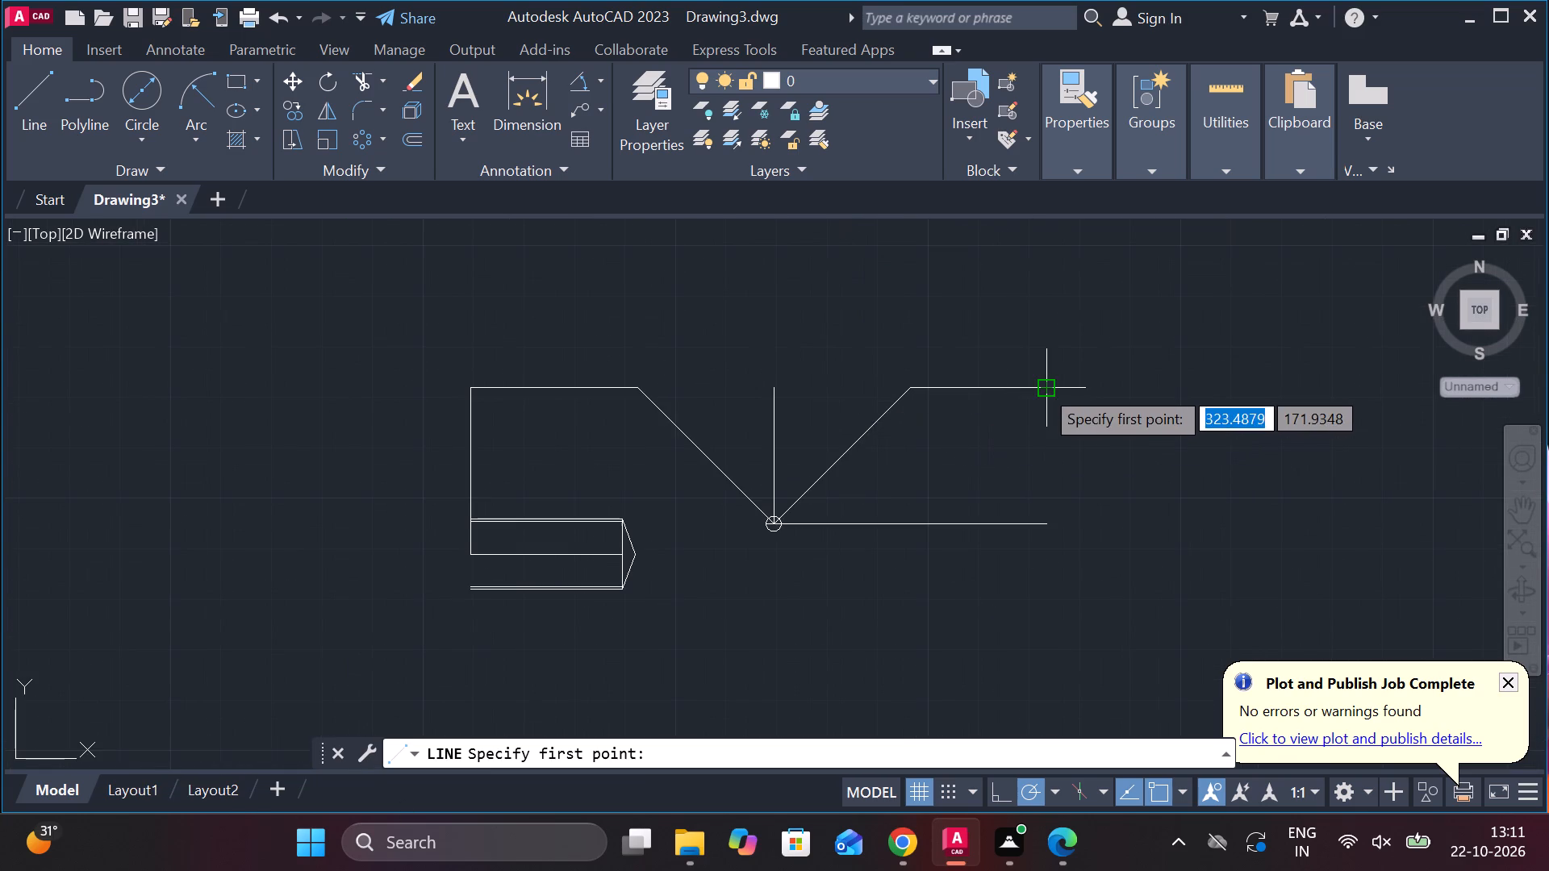
pyautogui.doubleClick(1042, 386)
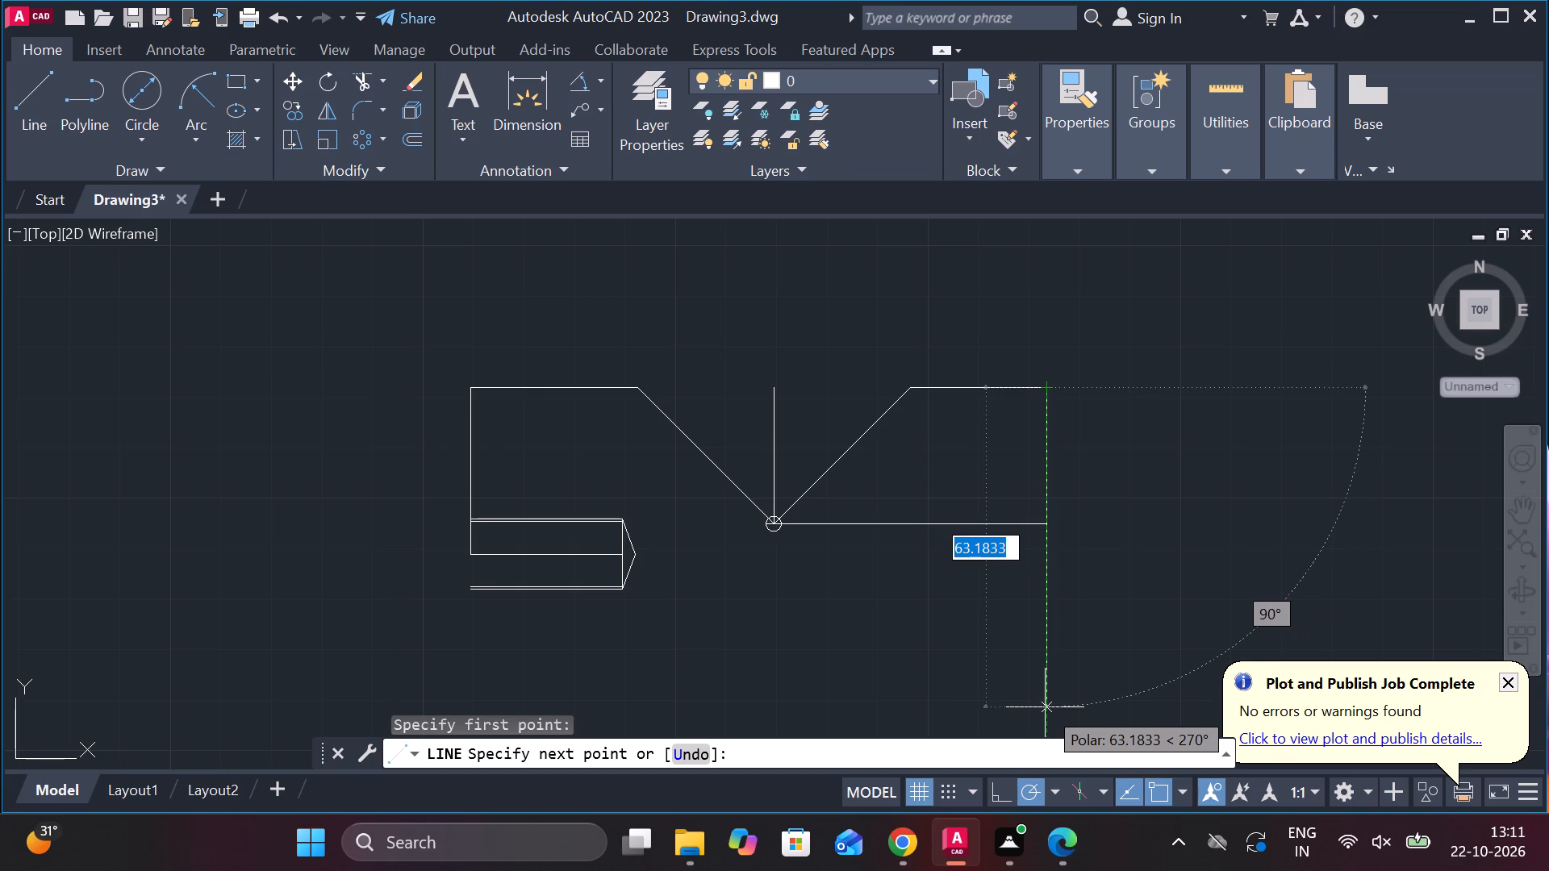
pyautogui.press('6')
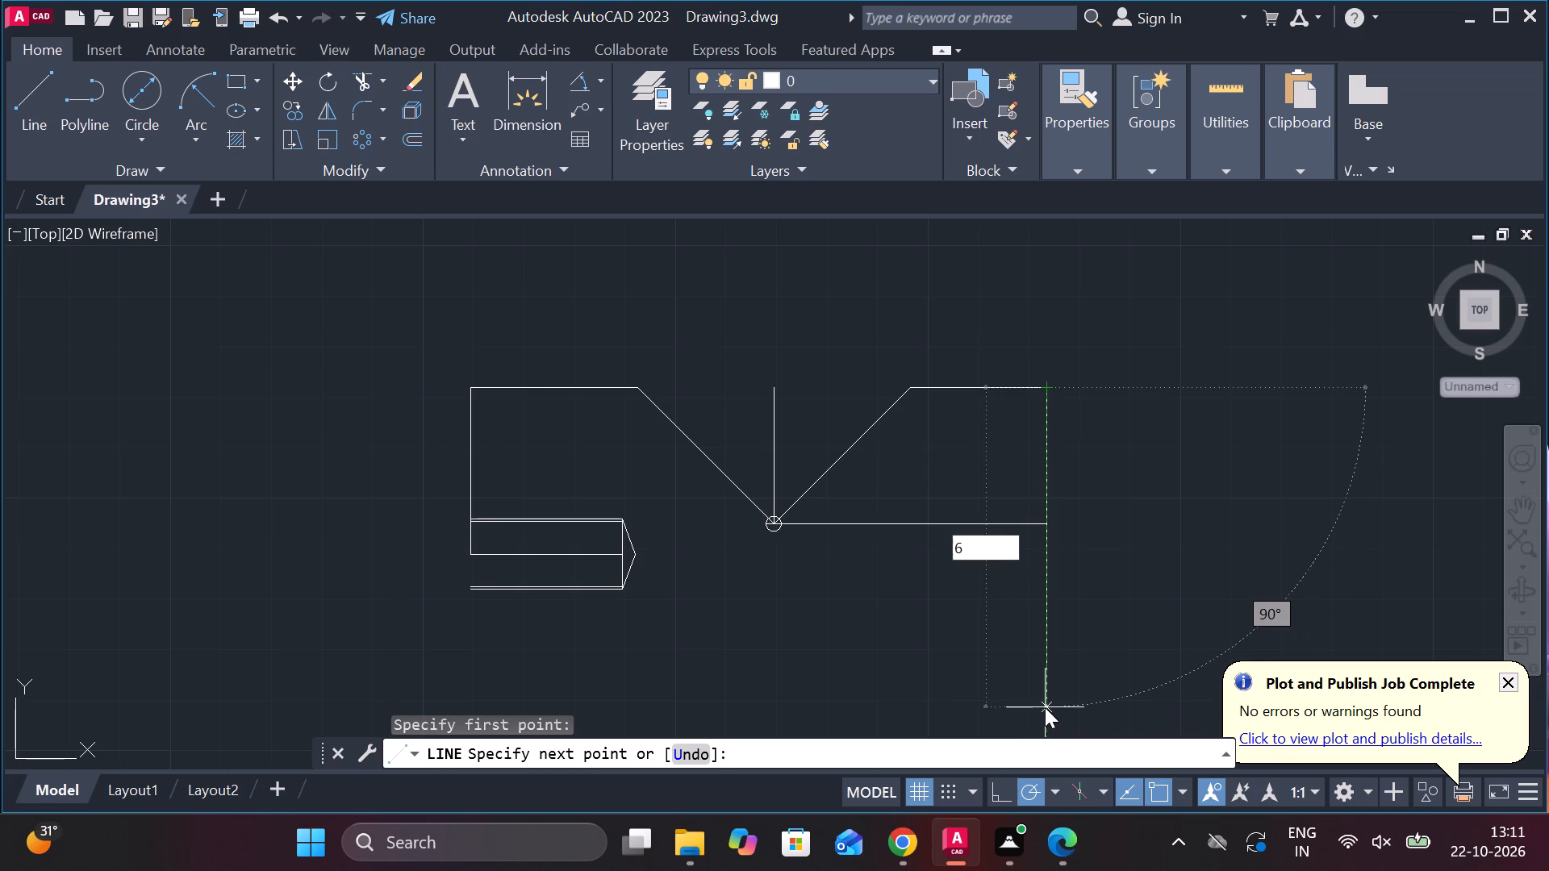
pyautogui.press('9')
pyautogui.press('Return')
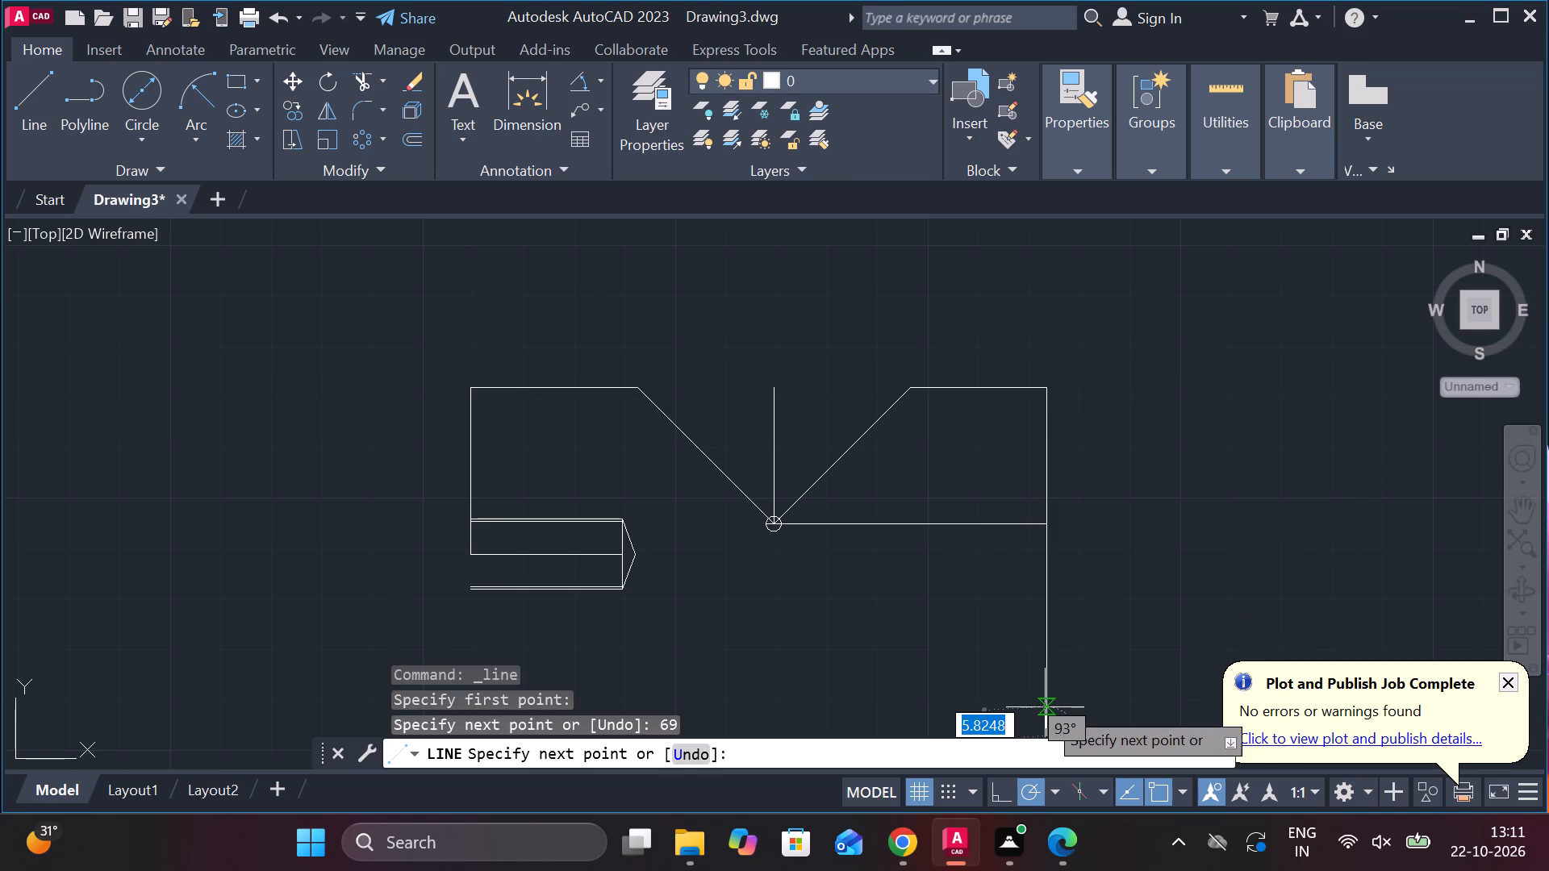
pyautogui.press('Escape')
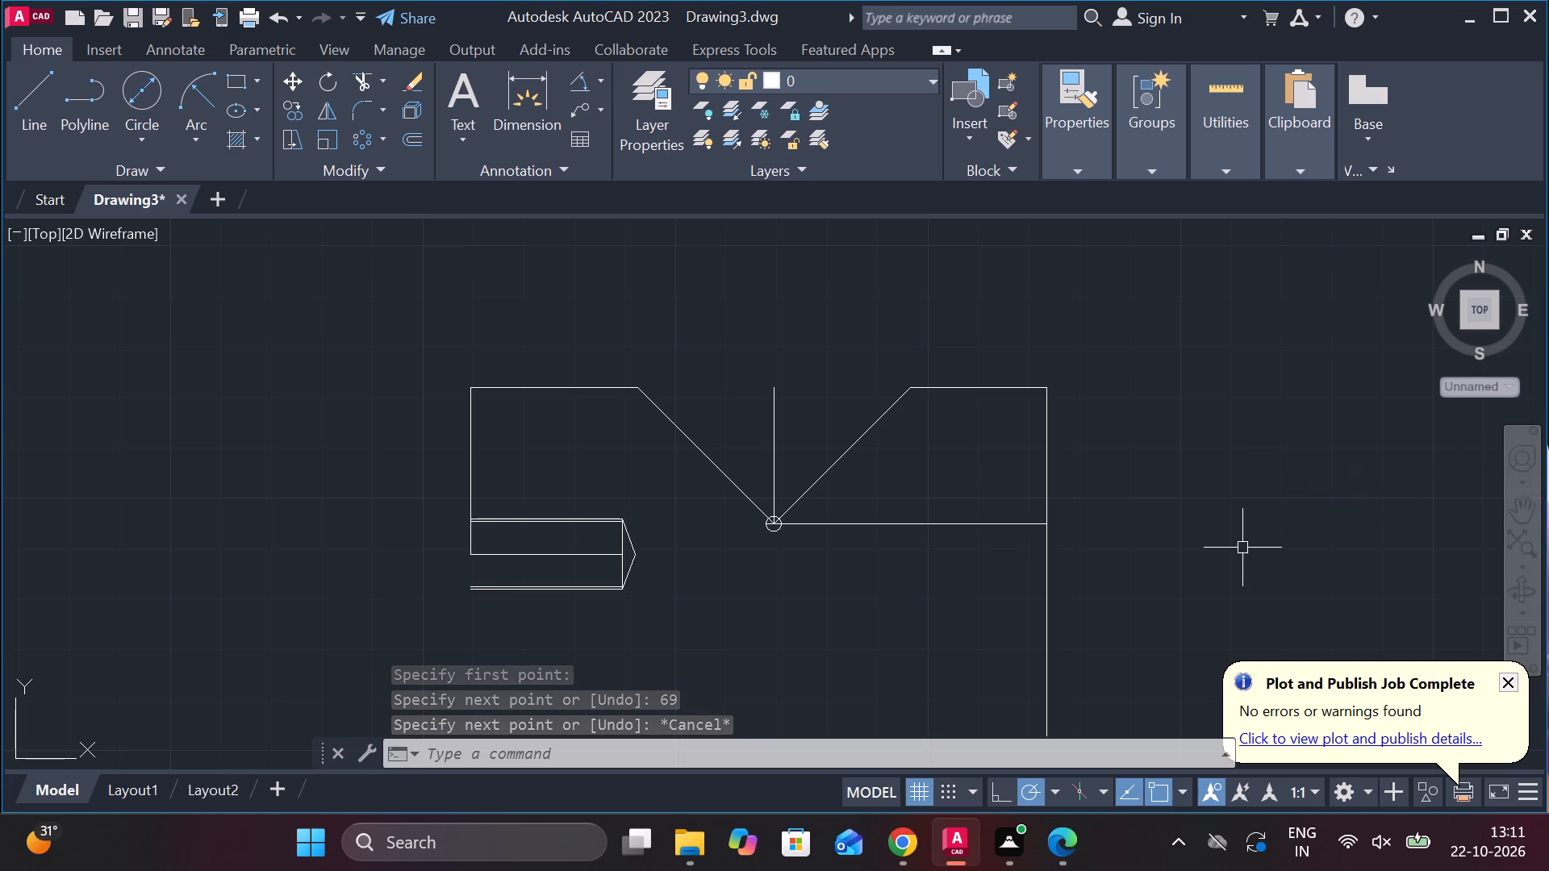
# Draw a horizontal line from the lower end of the 69-long edge leftward past the view's left edge.
pyautogui.scroll(-3, 1195, 556)
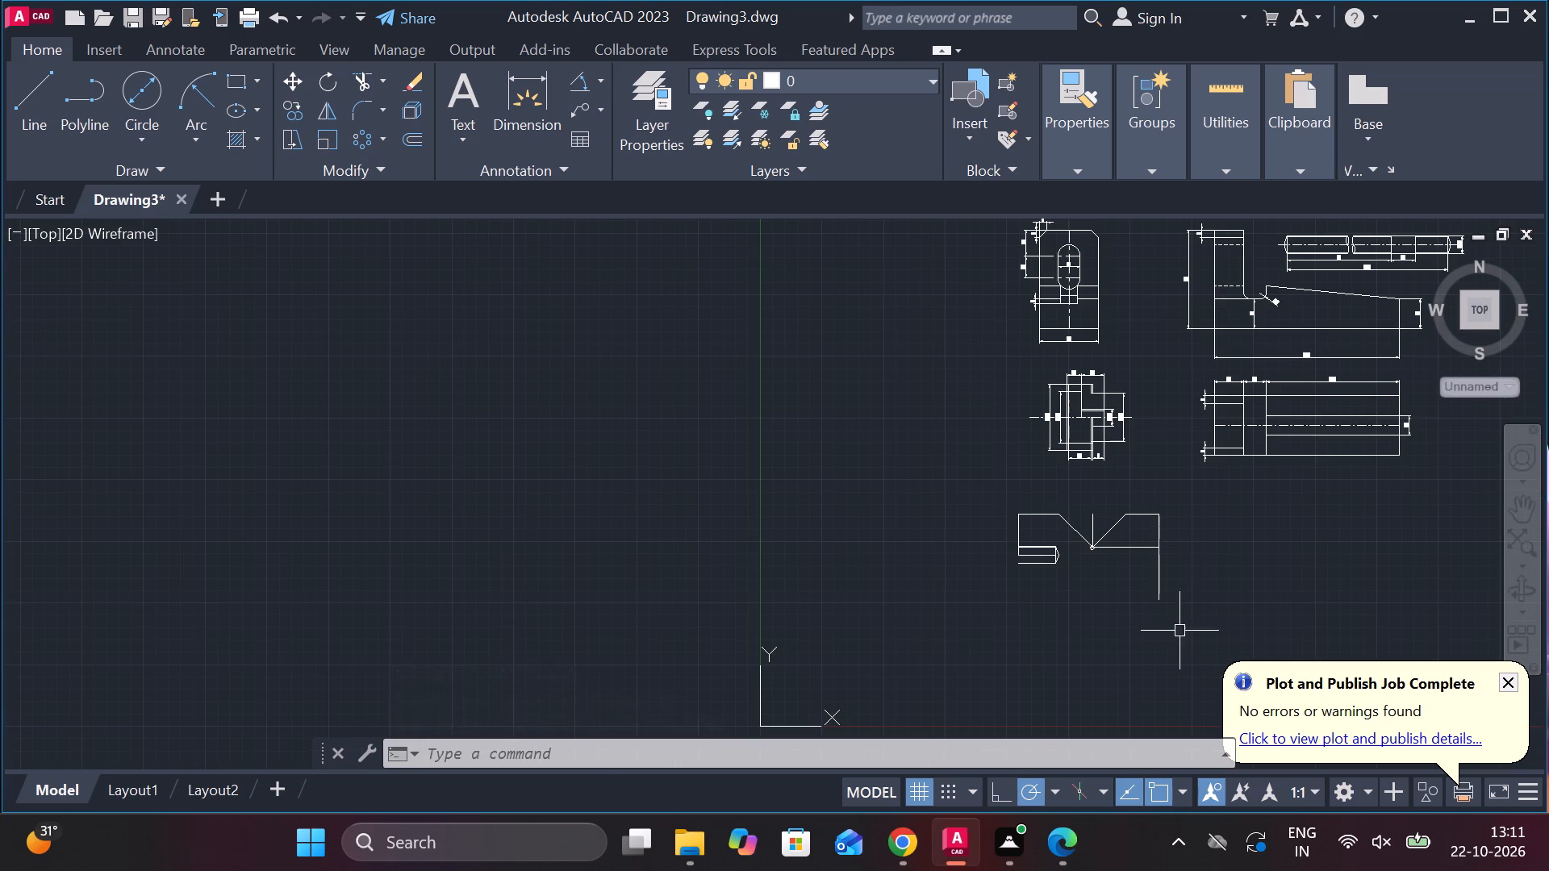
pyautogui.scroll(3, 1179, 629)
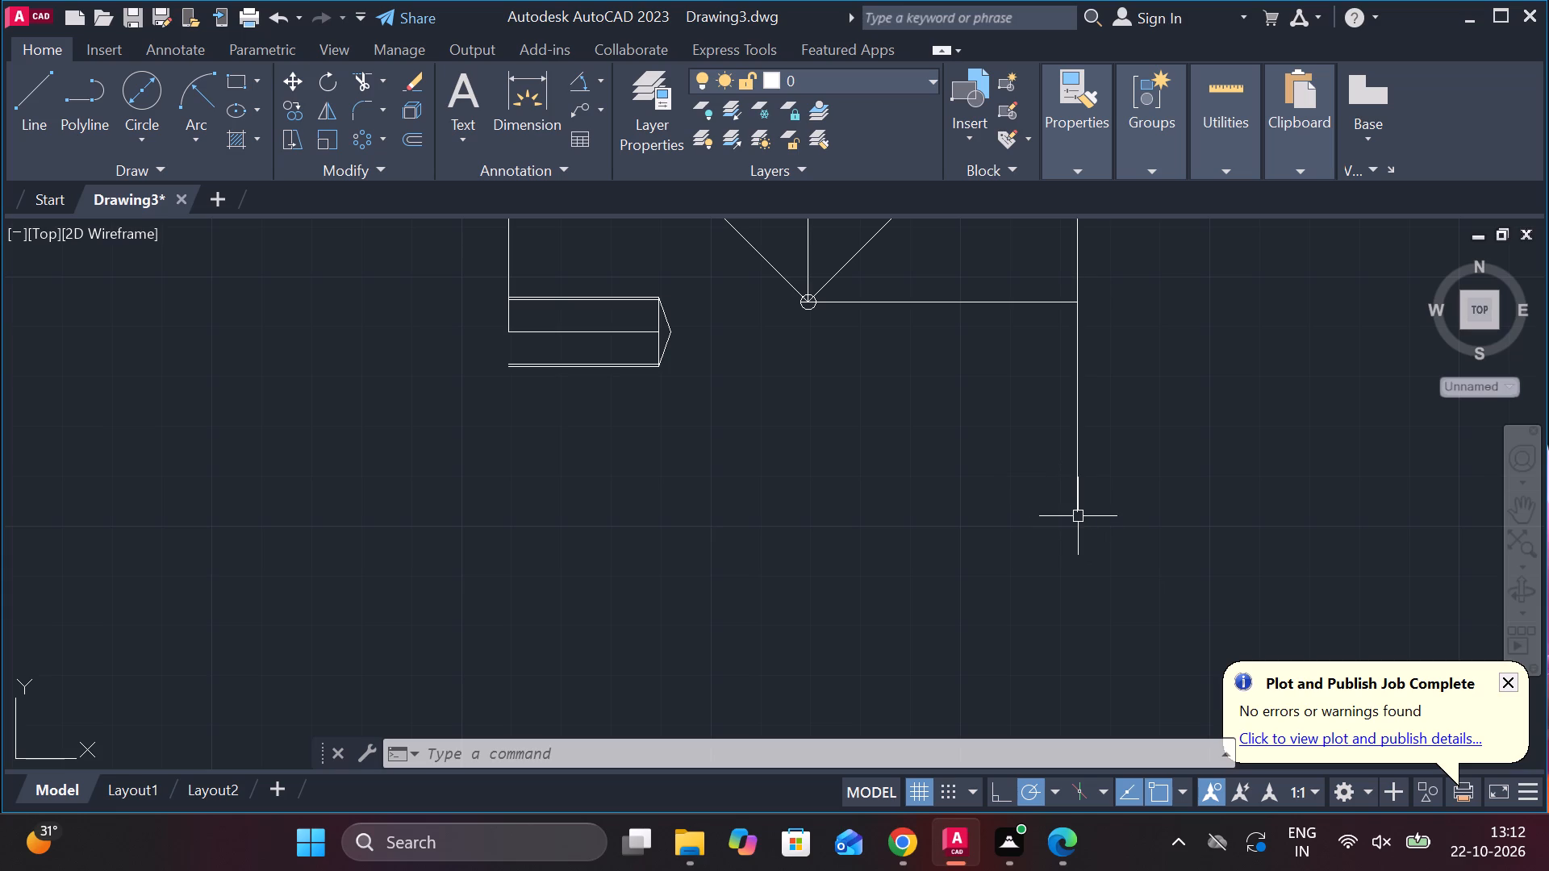
pyautogui.click(28, 98)
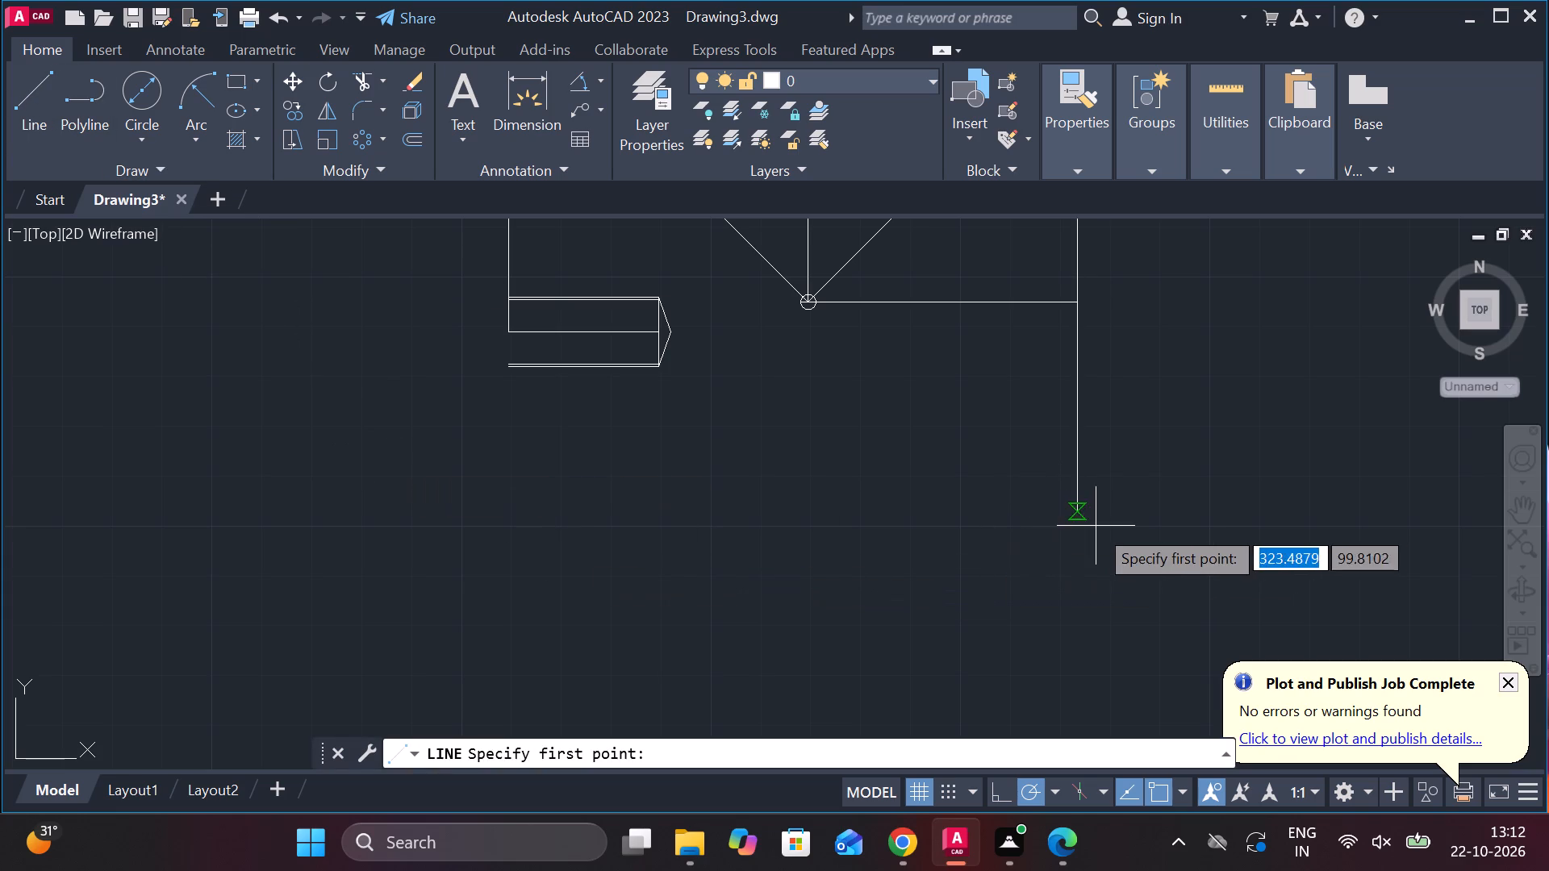
pyautogui.click(1083, 519)
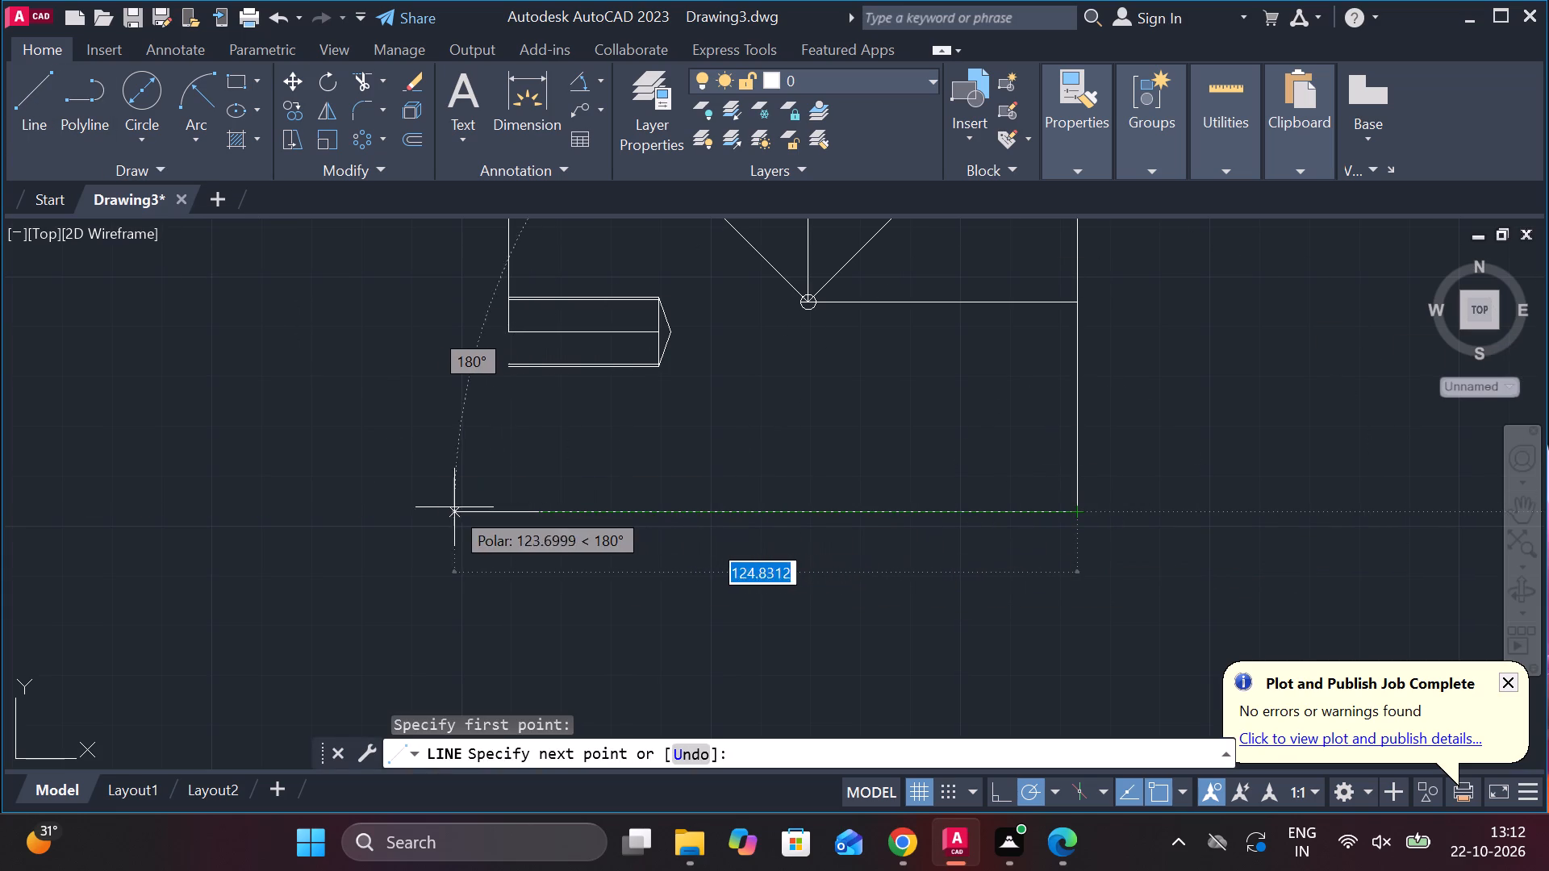
pyautogui.click(424, 509)
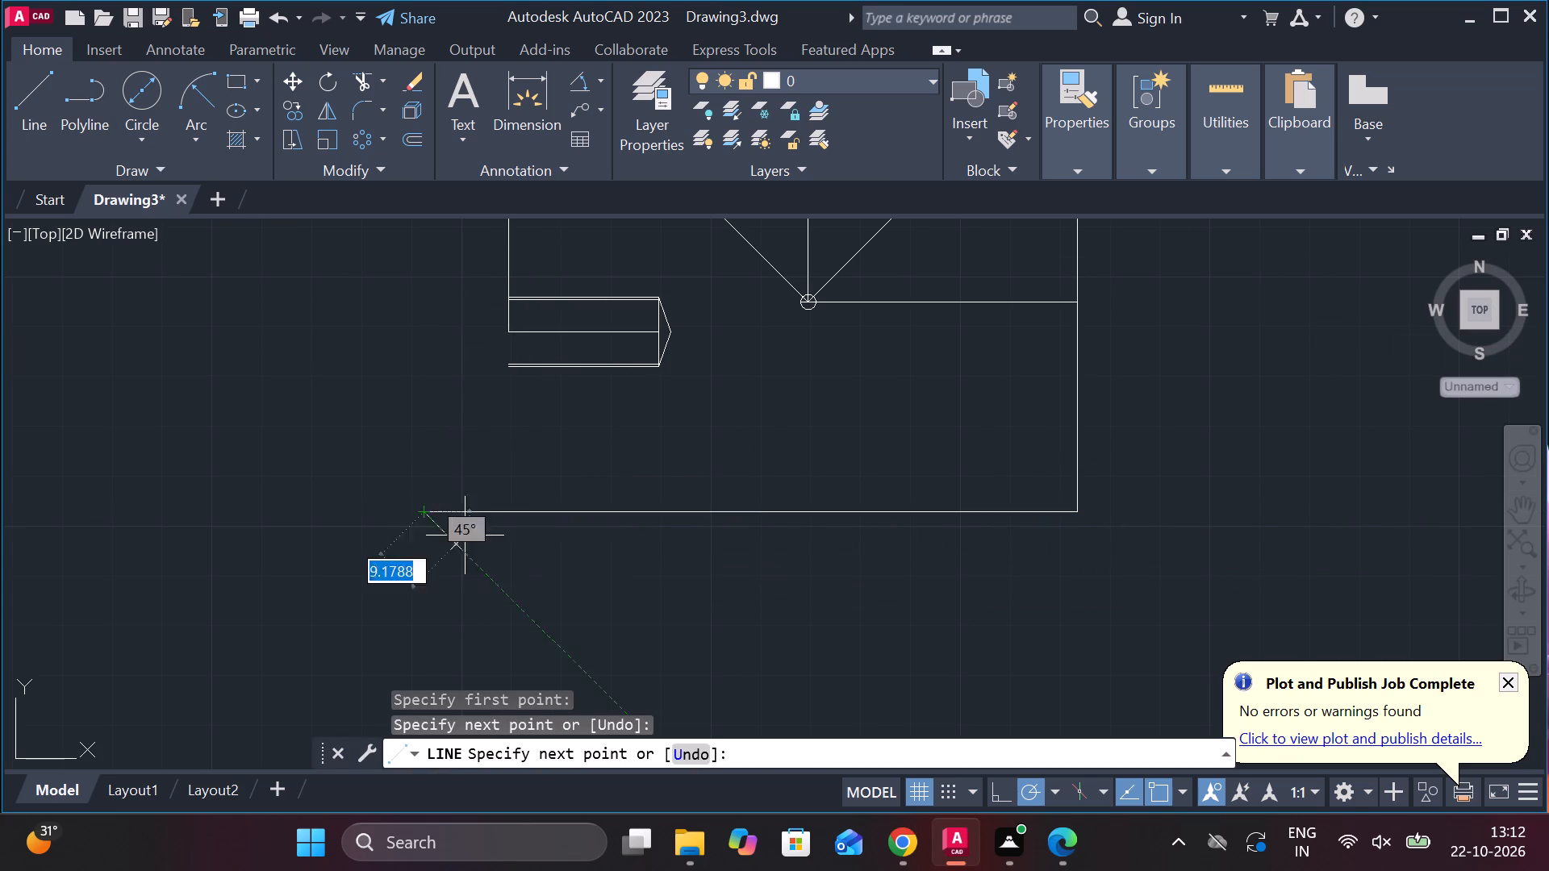
pyautogui.press('Escape')
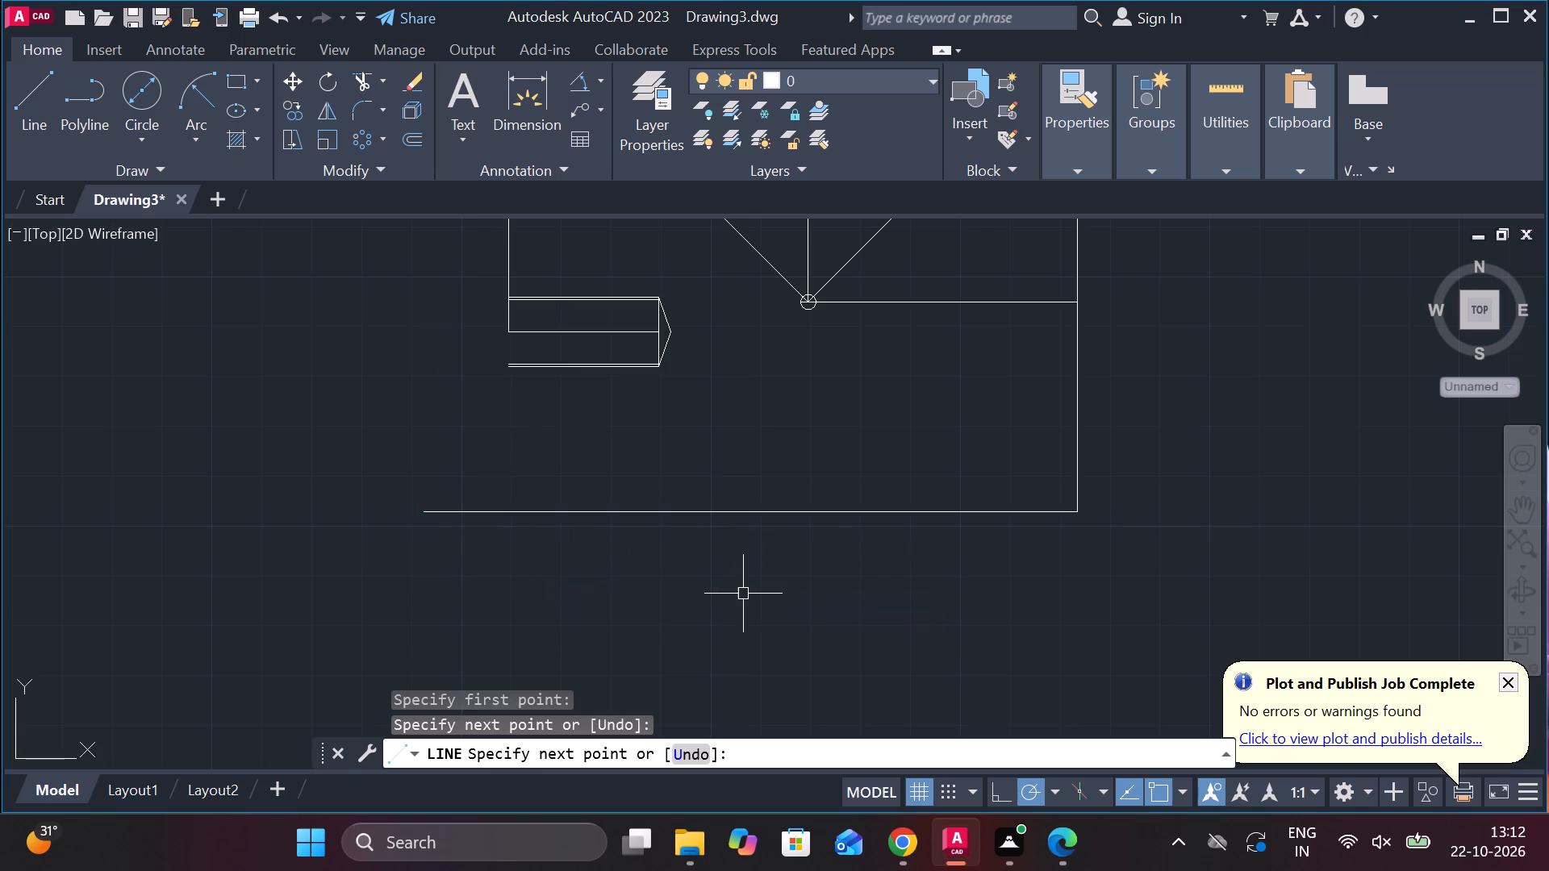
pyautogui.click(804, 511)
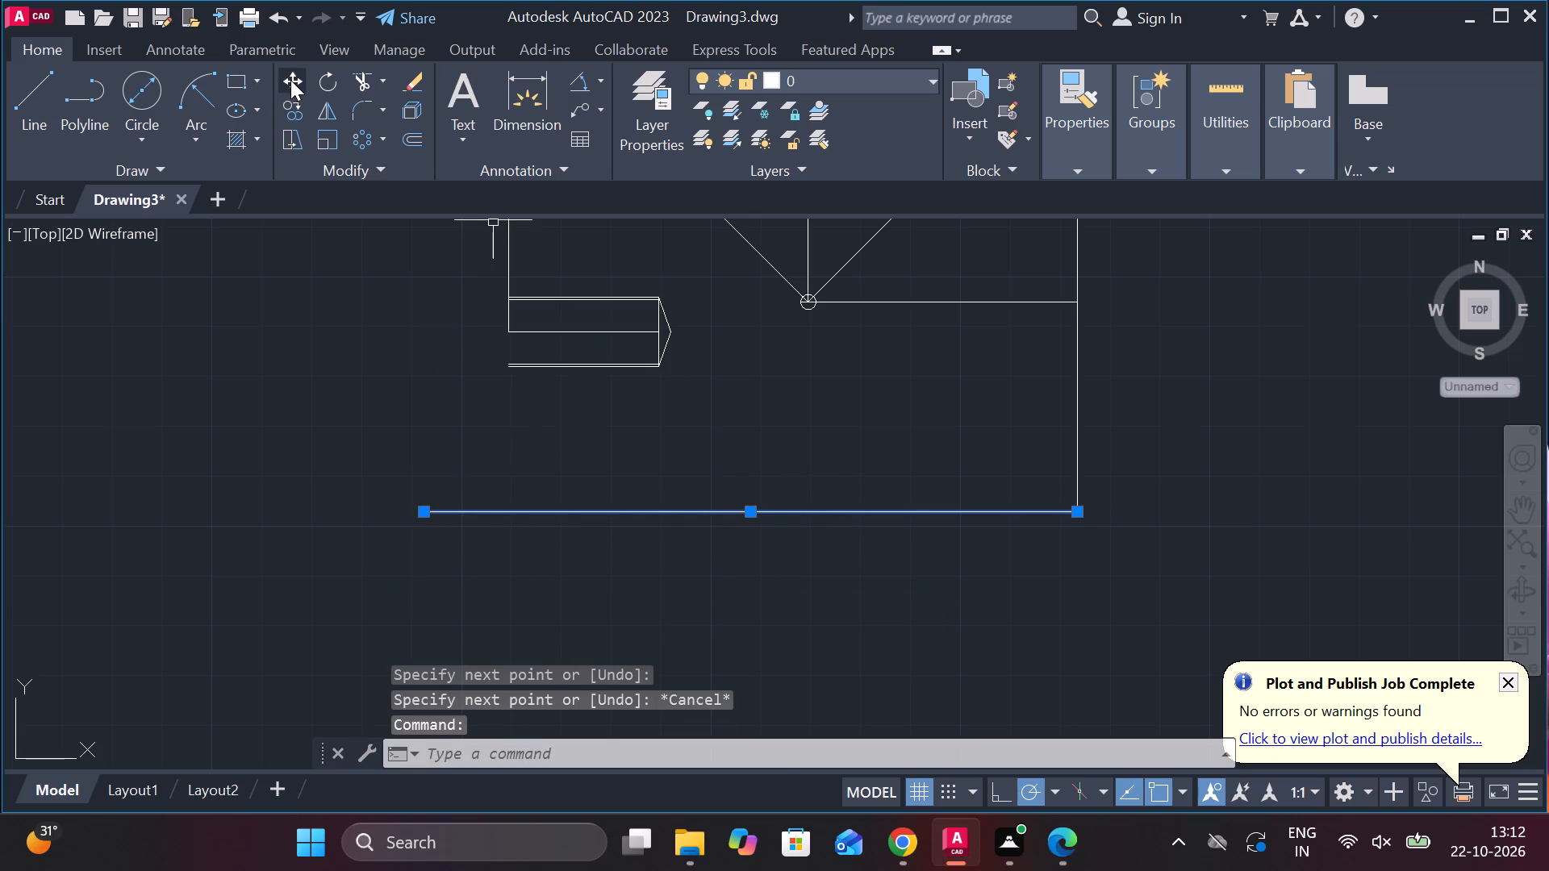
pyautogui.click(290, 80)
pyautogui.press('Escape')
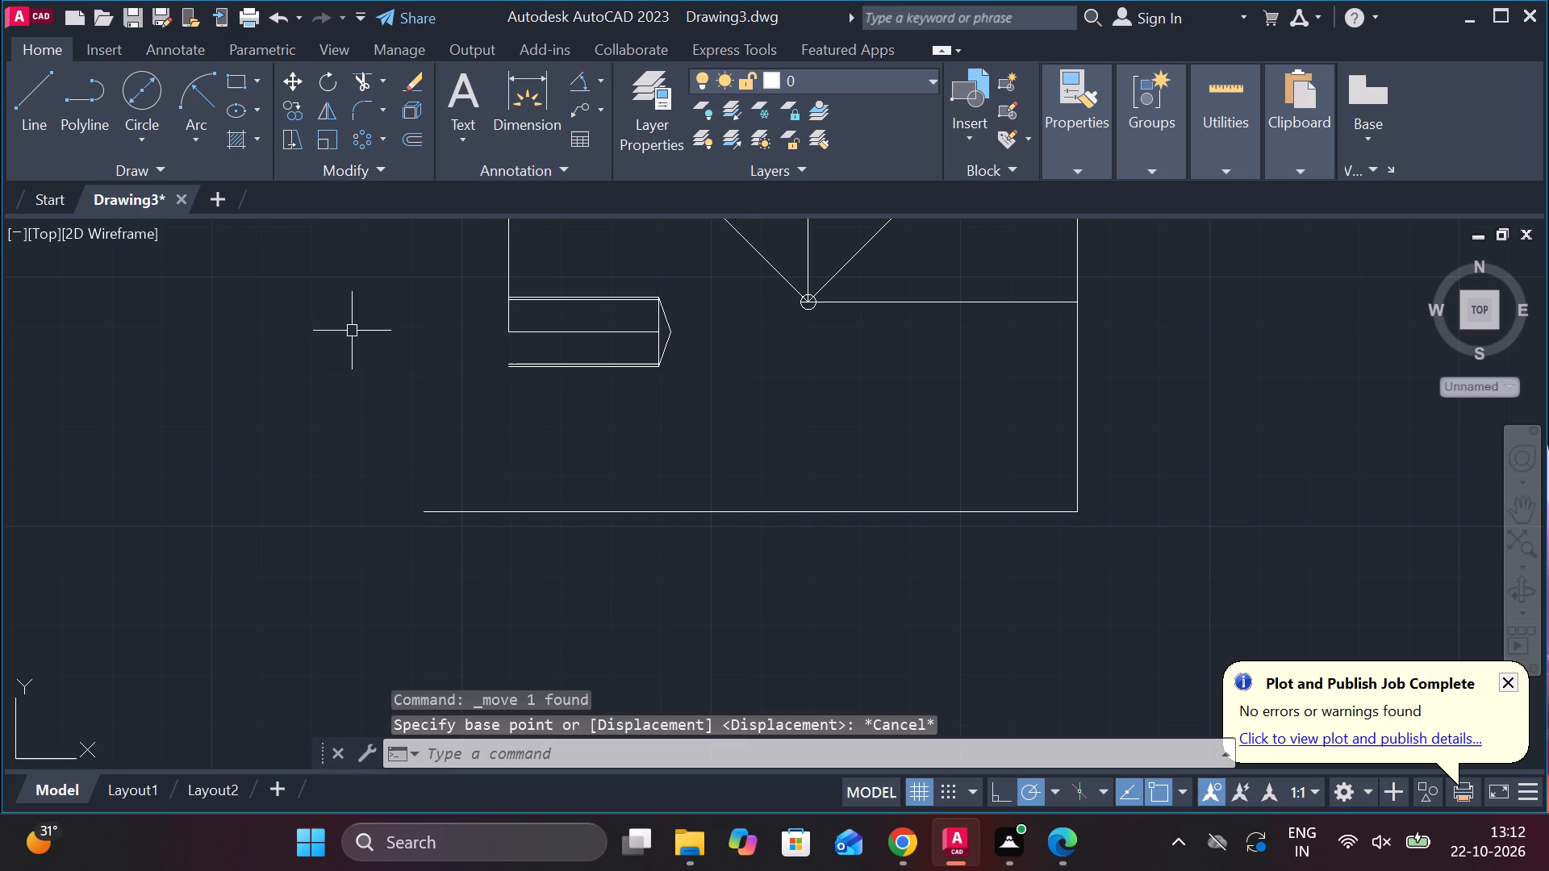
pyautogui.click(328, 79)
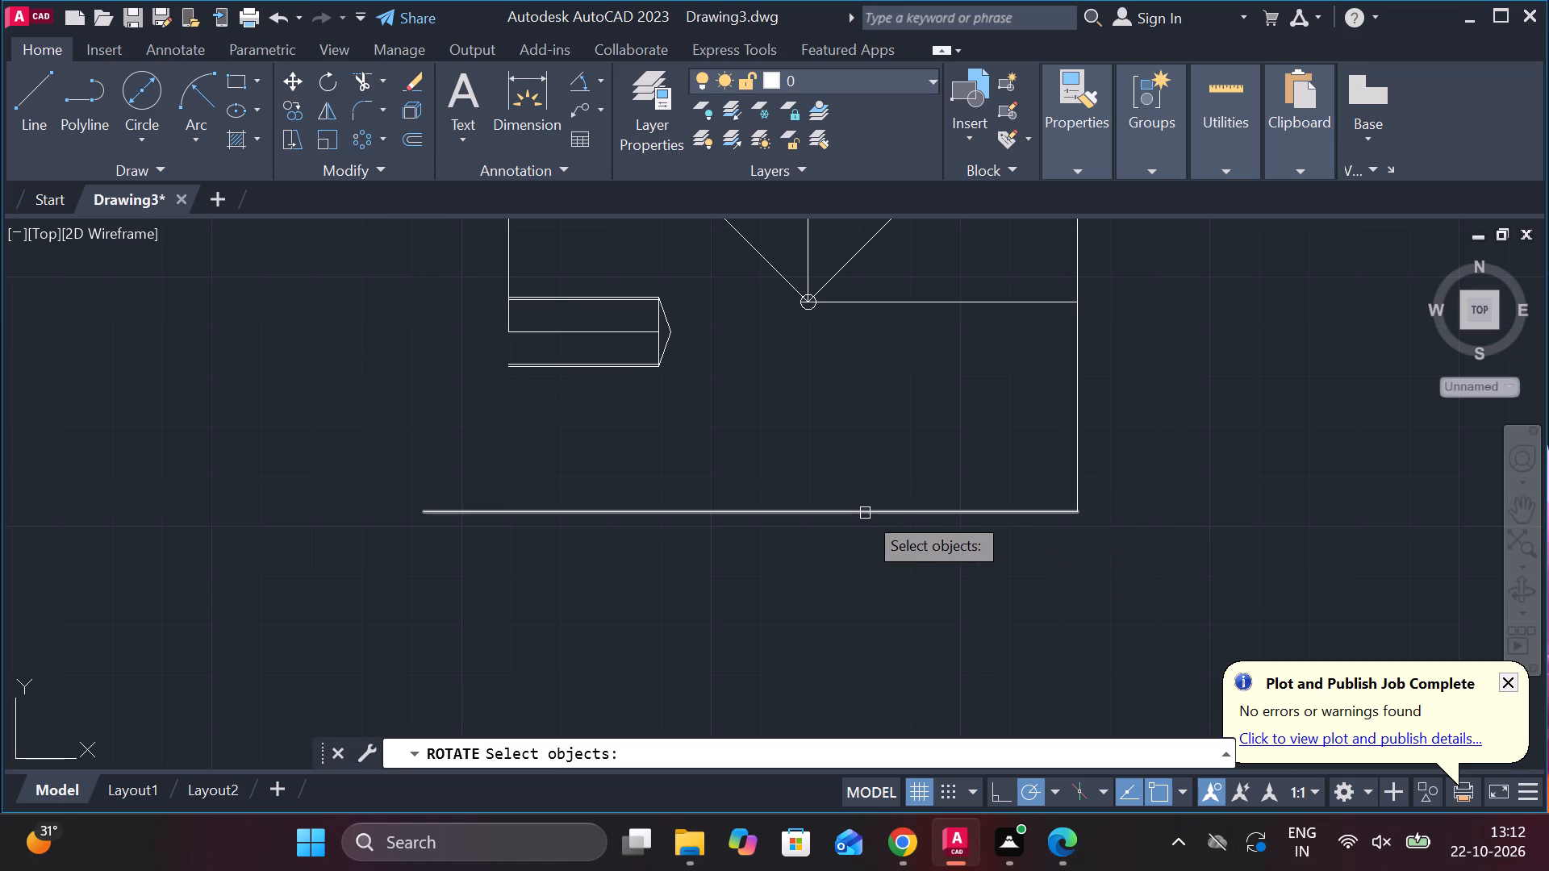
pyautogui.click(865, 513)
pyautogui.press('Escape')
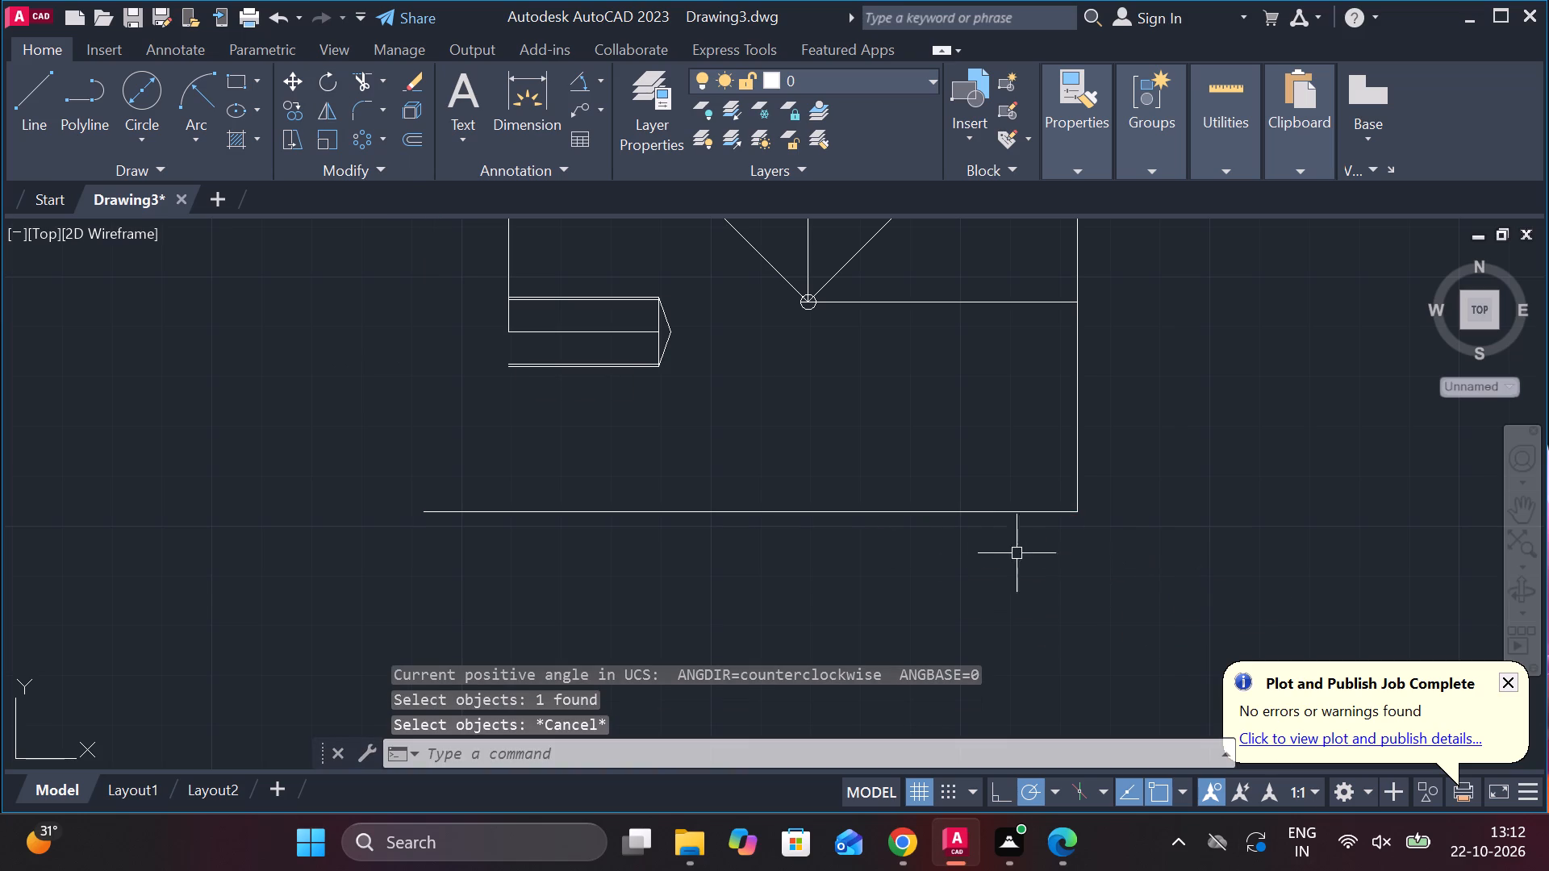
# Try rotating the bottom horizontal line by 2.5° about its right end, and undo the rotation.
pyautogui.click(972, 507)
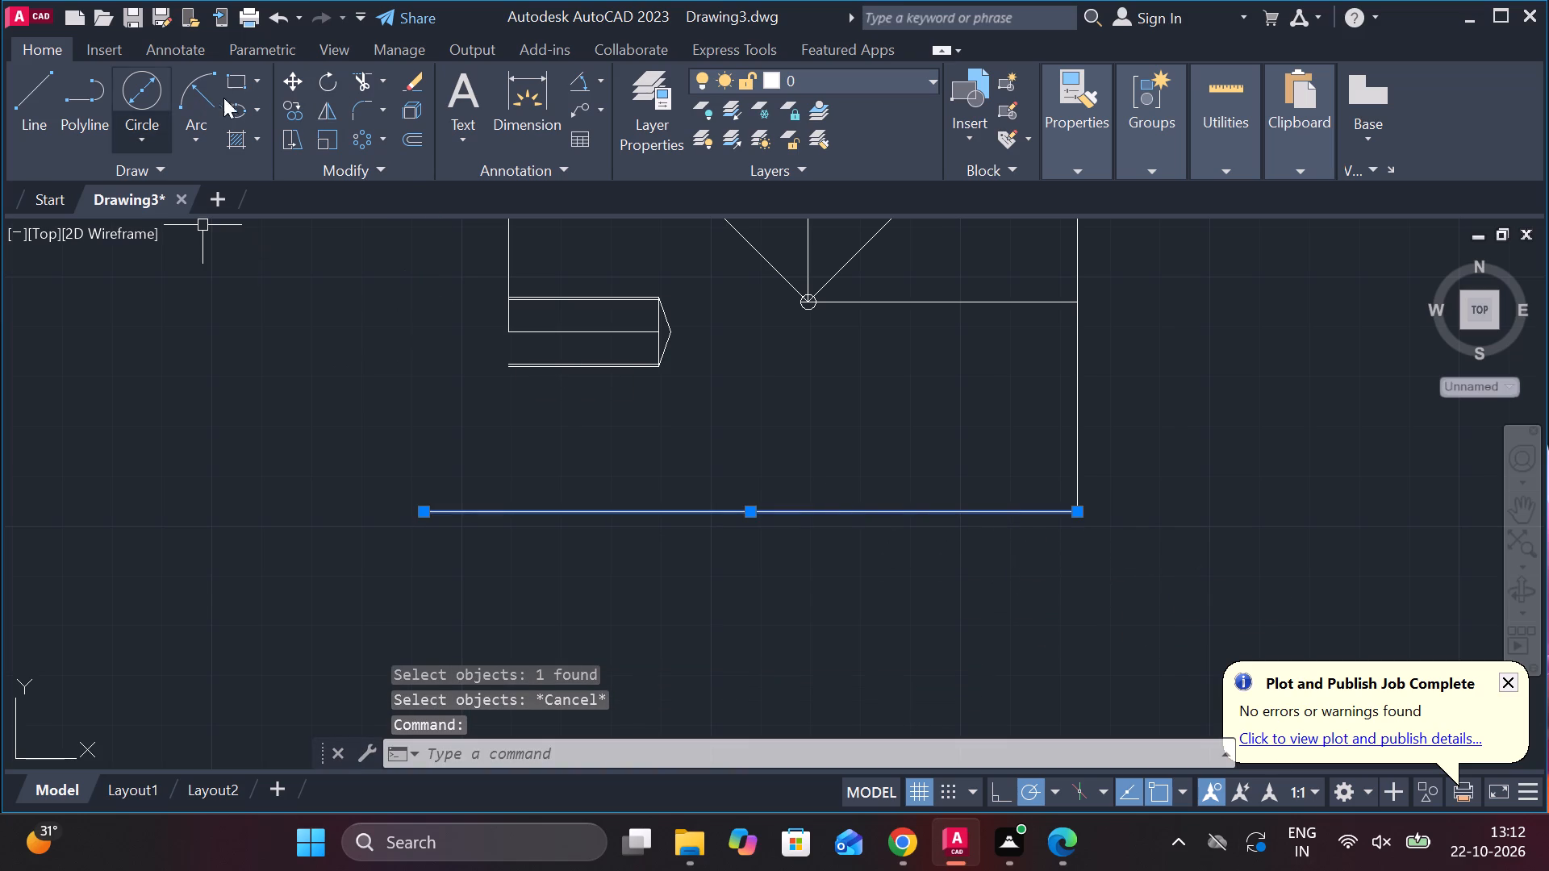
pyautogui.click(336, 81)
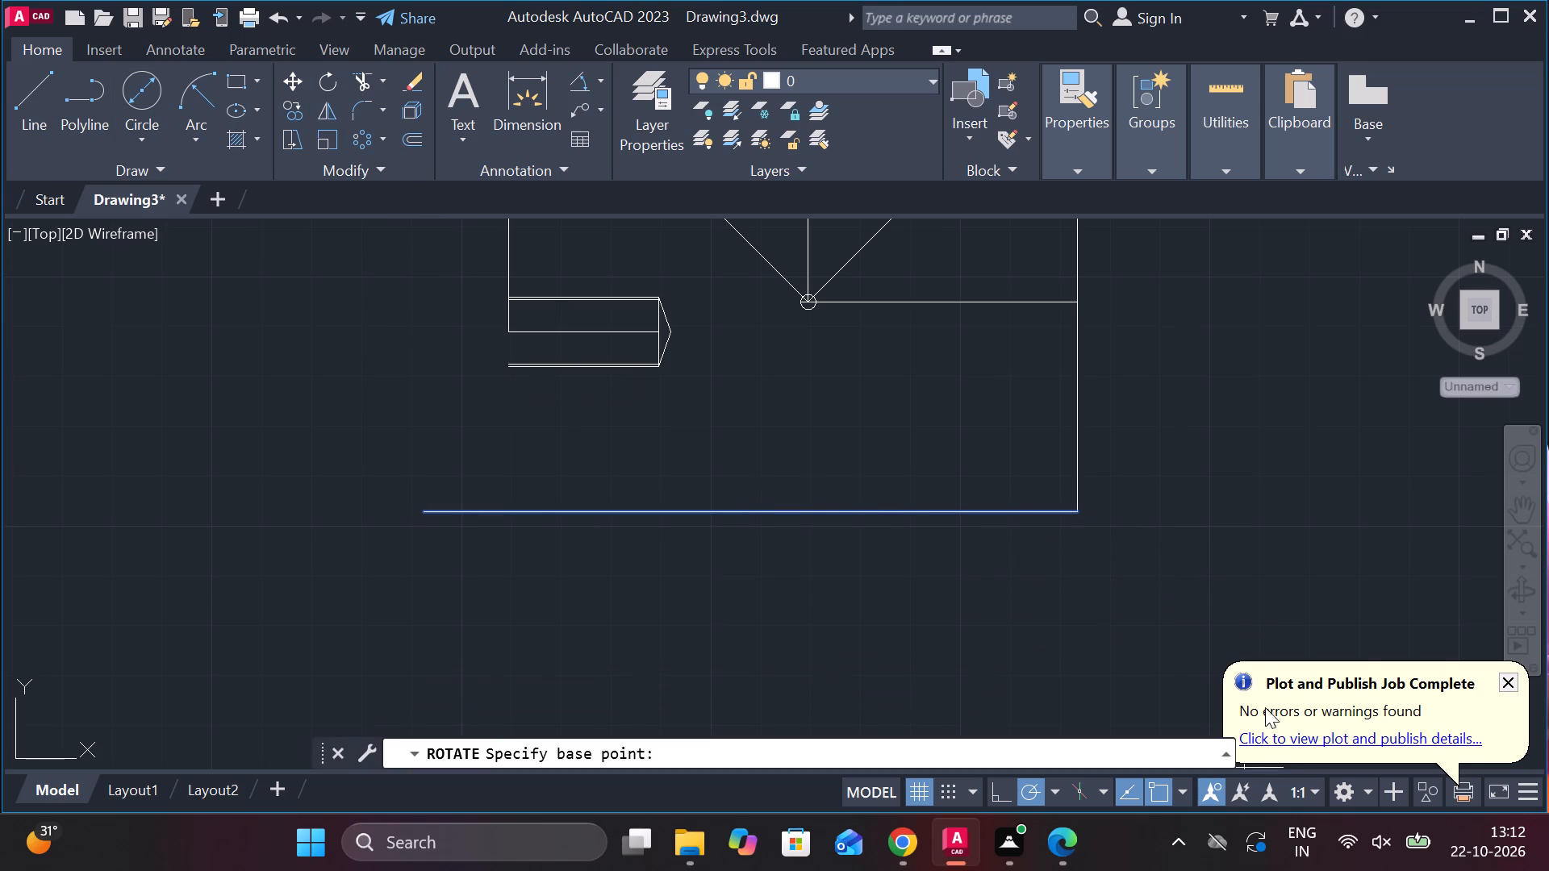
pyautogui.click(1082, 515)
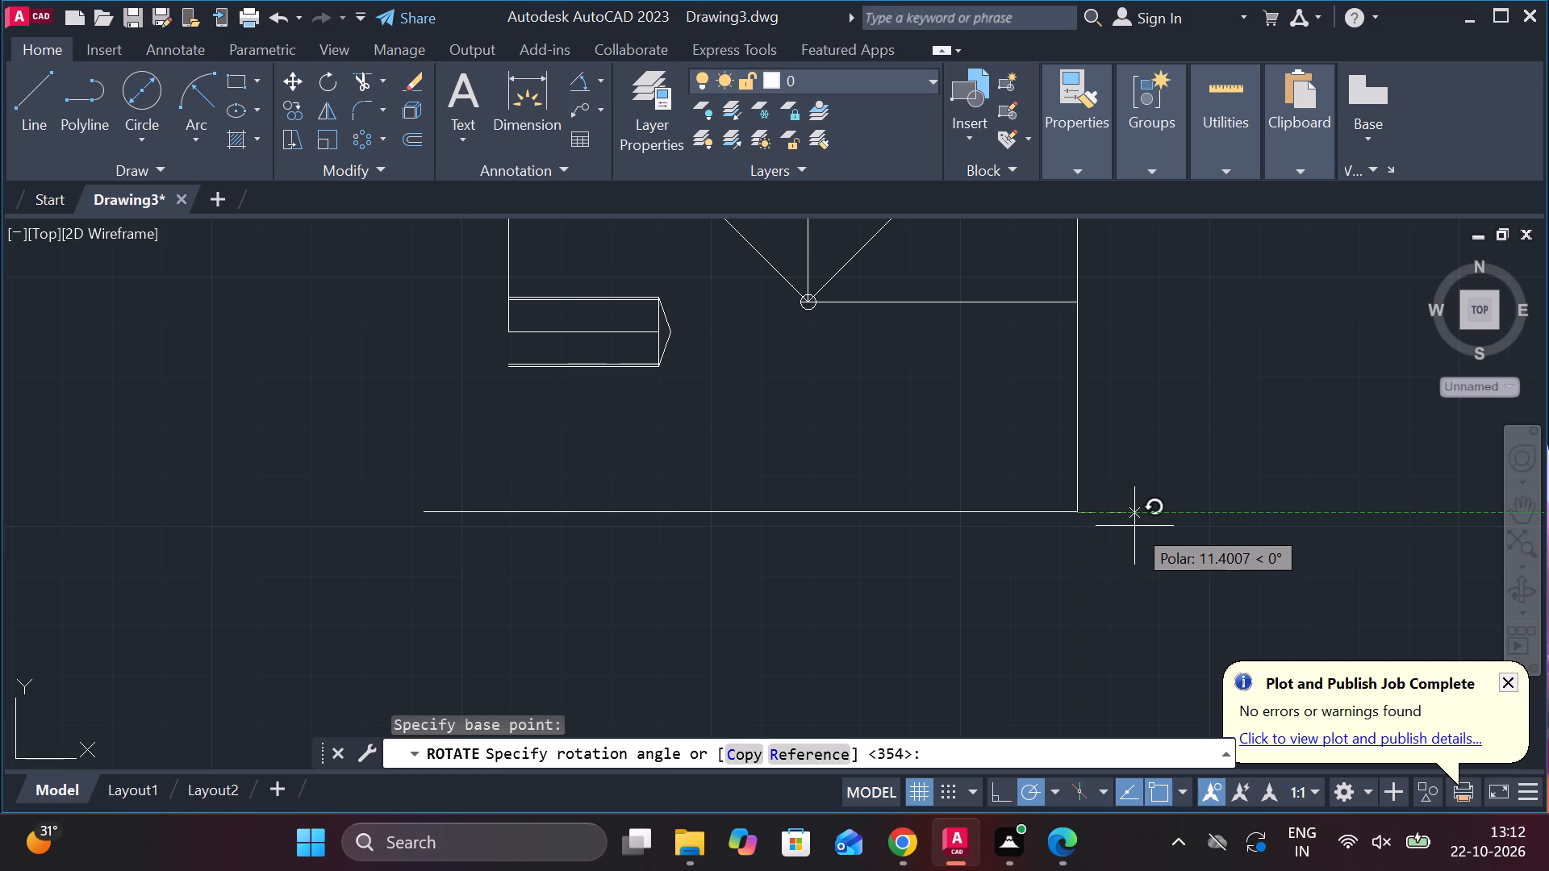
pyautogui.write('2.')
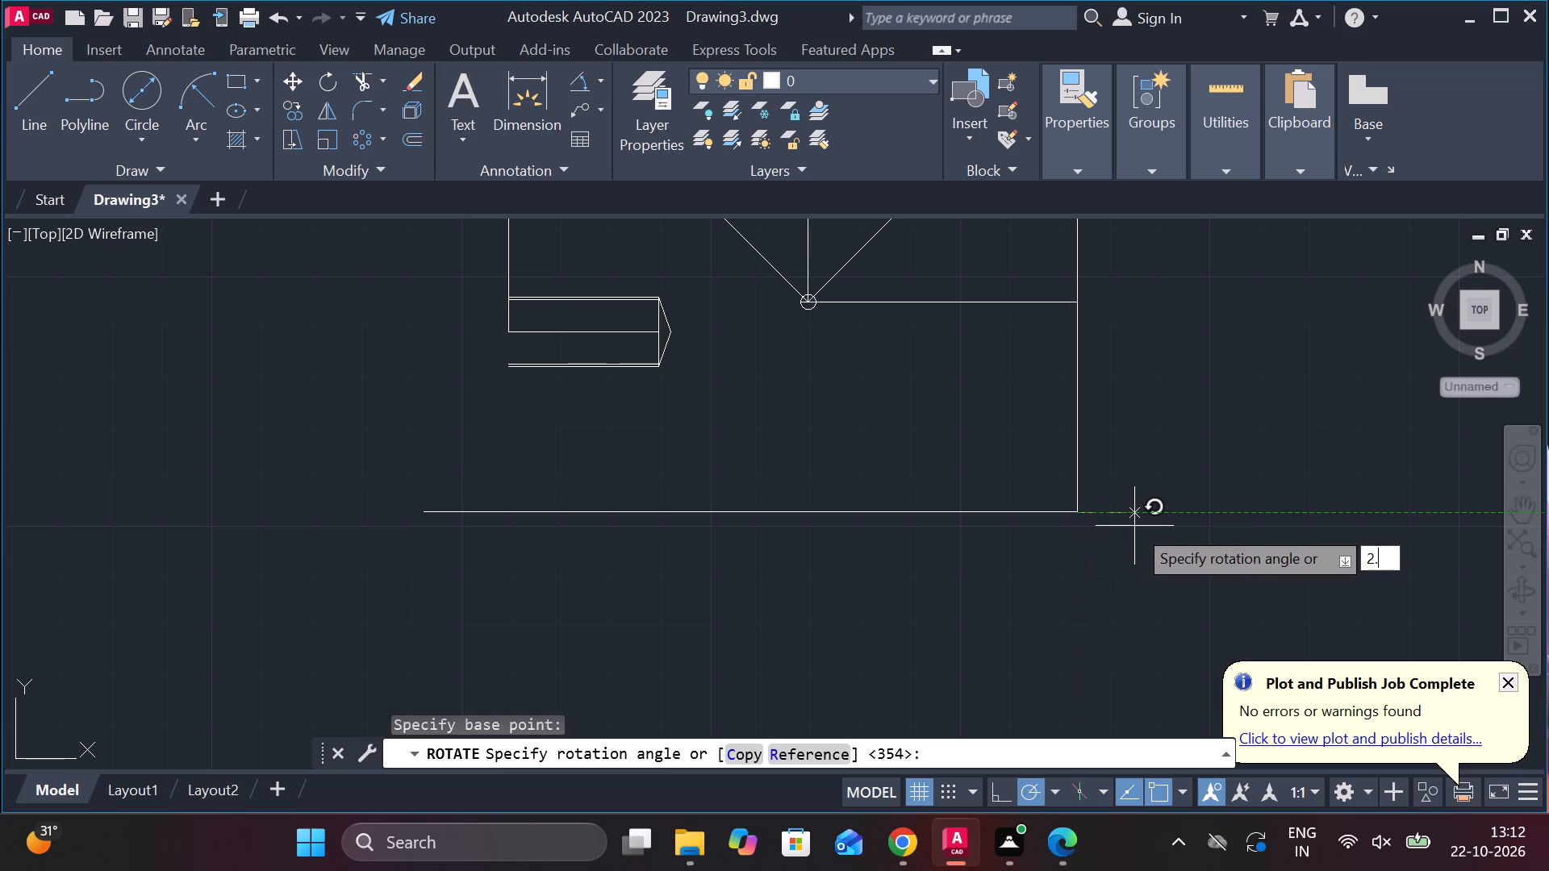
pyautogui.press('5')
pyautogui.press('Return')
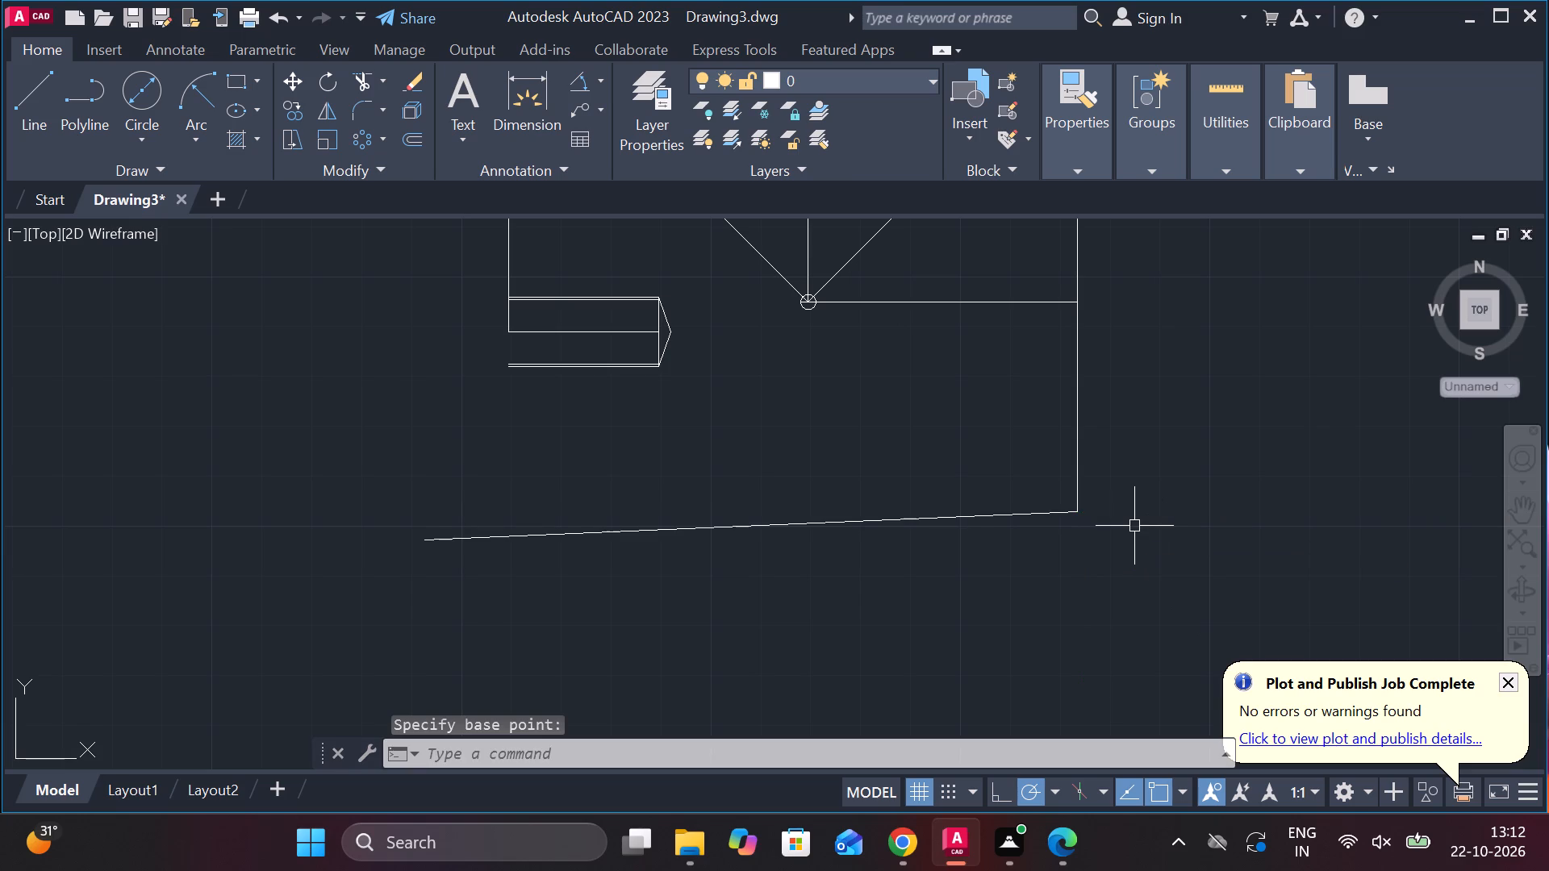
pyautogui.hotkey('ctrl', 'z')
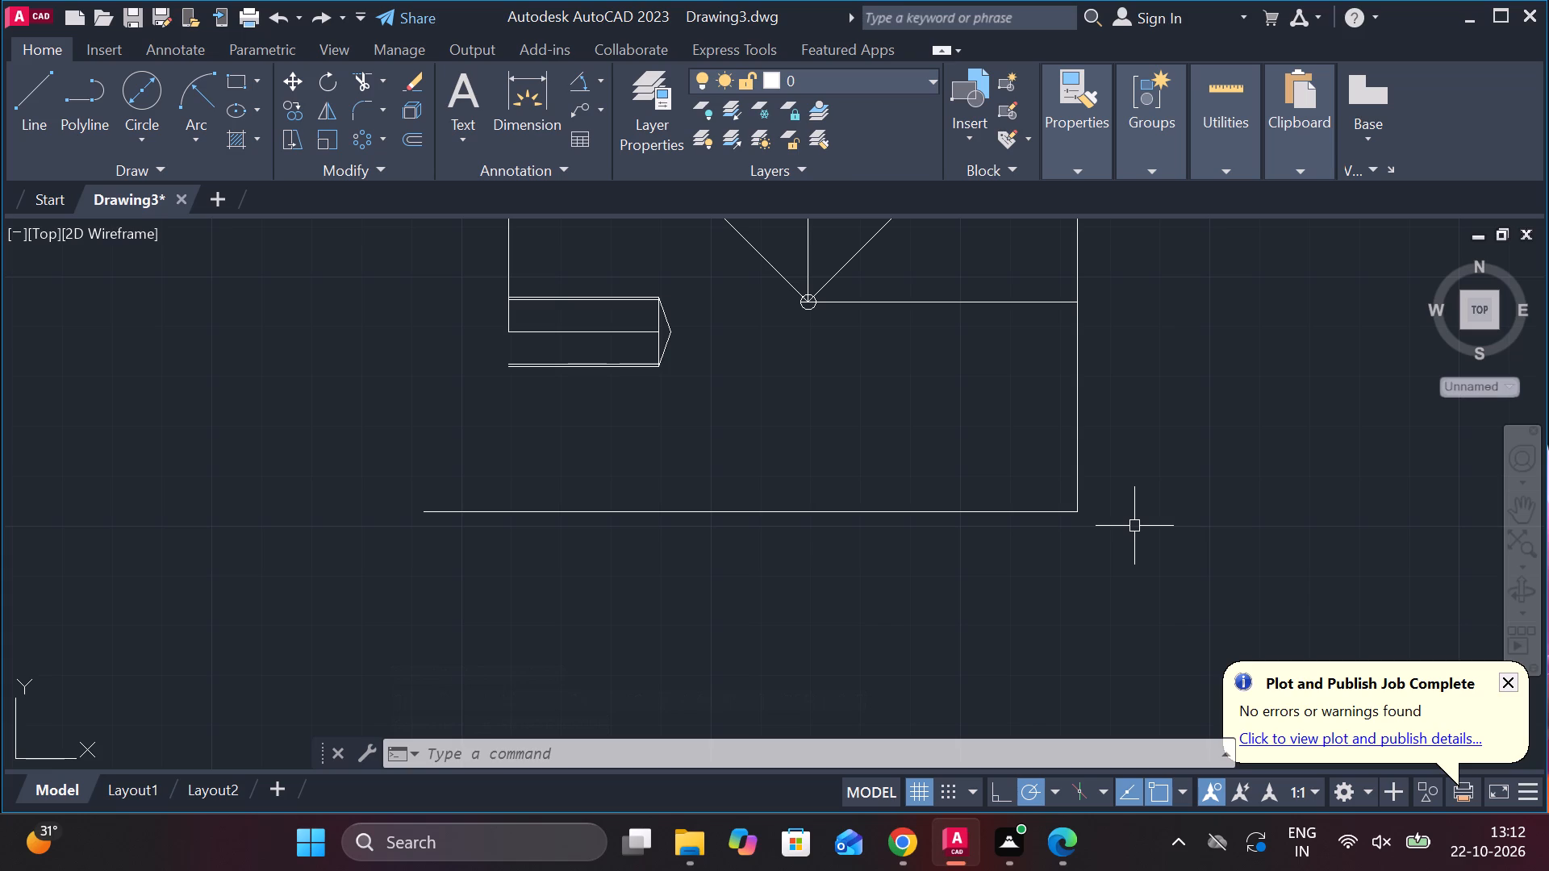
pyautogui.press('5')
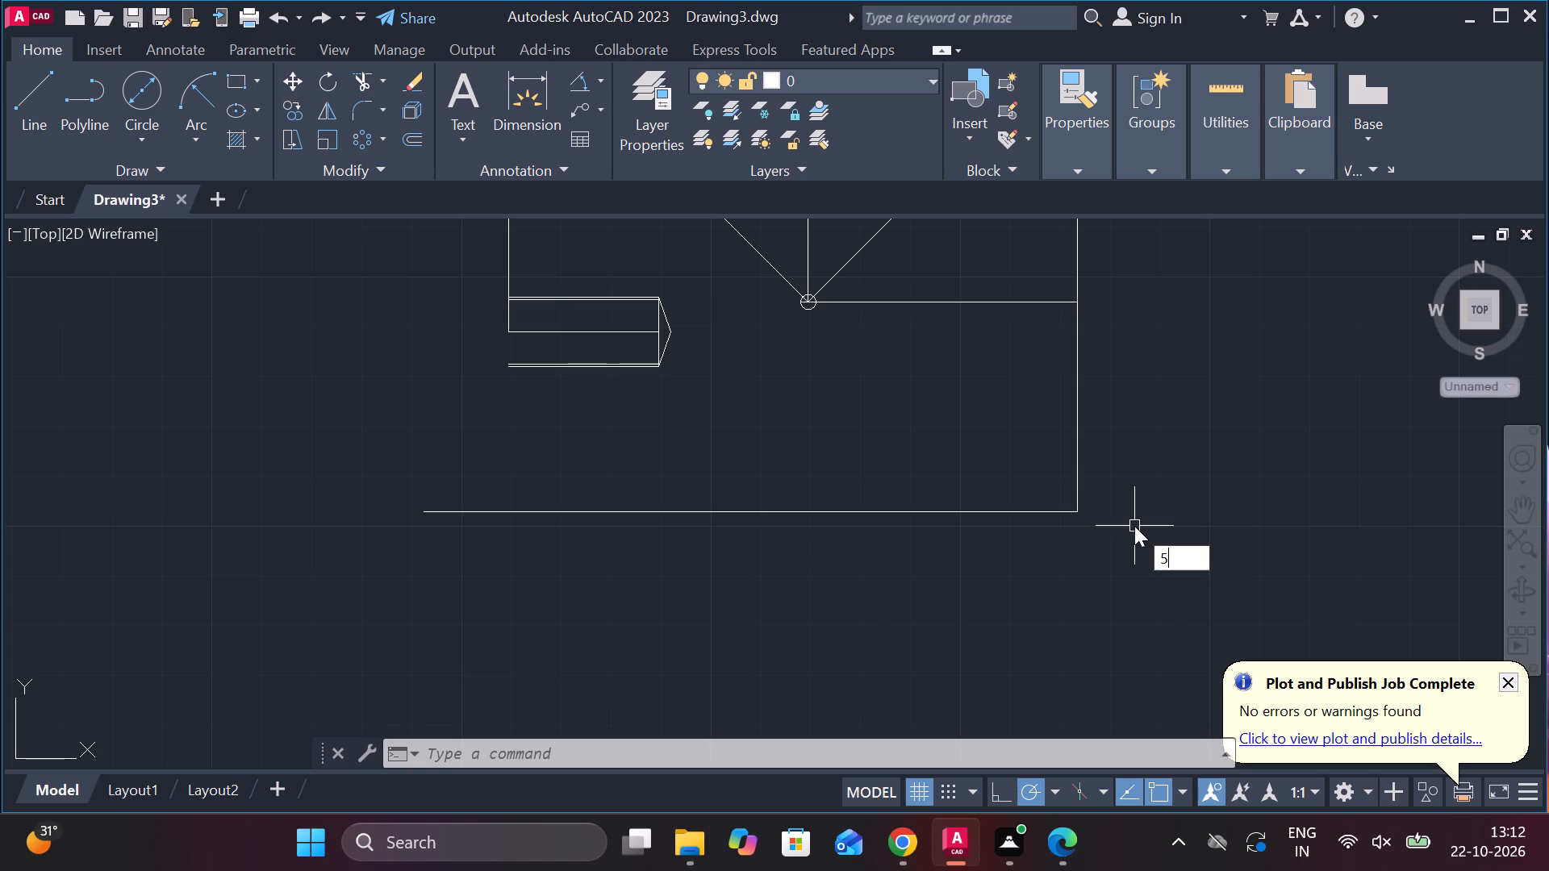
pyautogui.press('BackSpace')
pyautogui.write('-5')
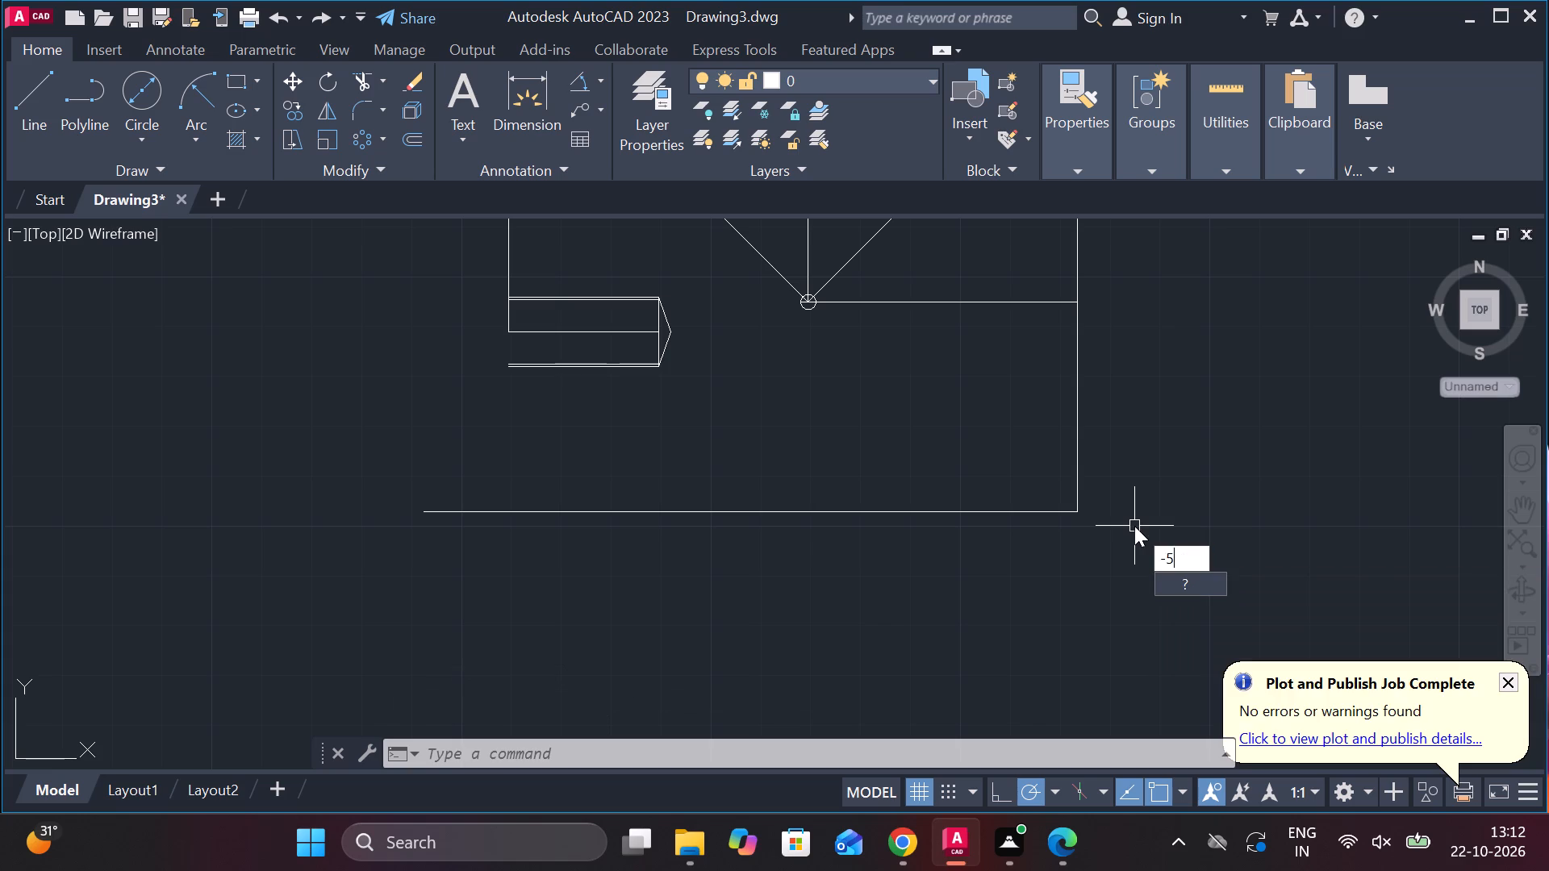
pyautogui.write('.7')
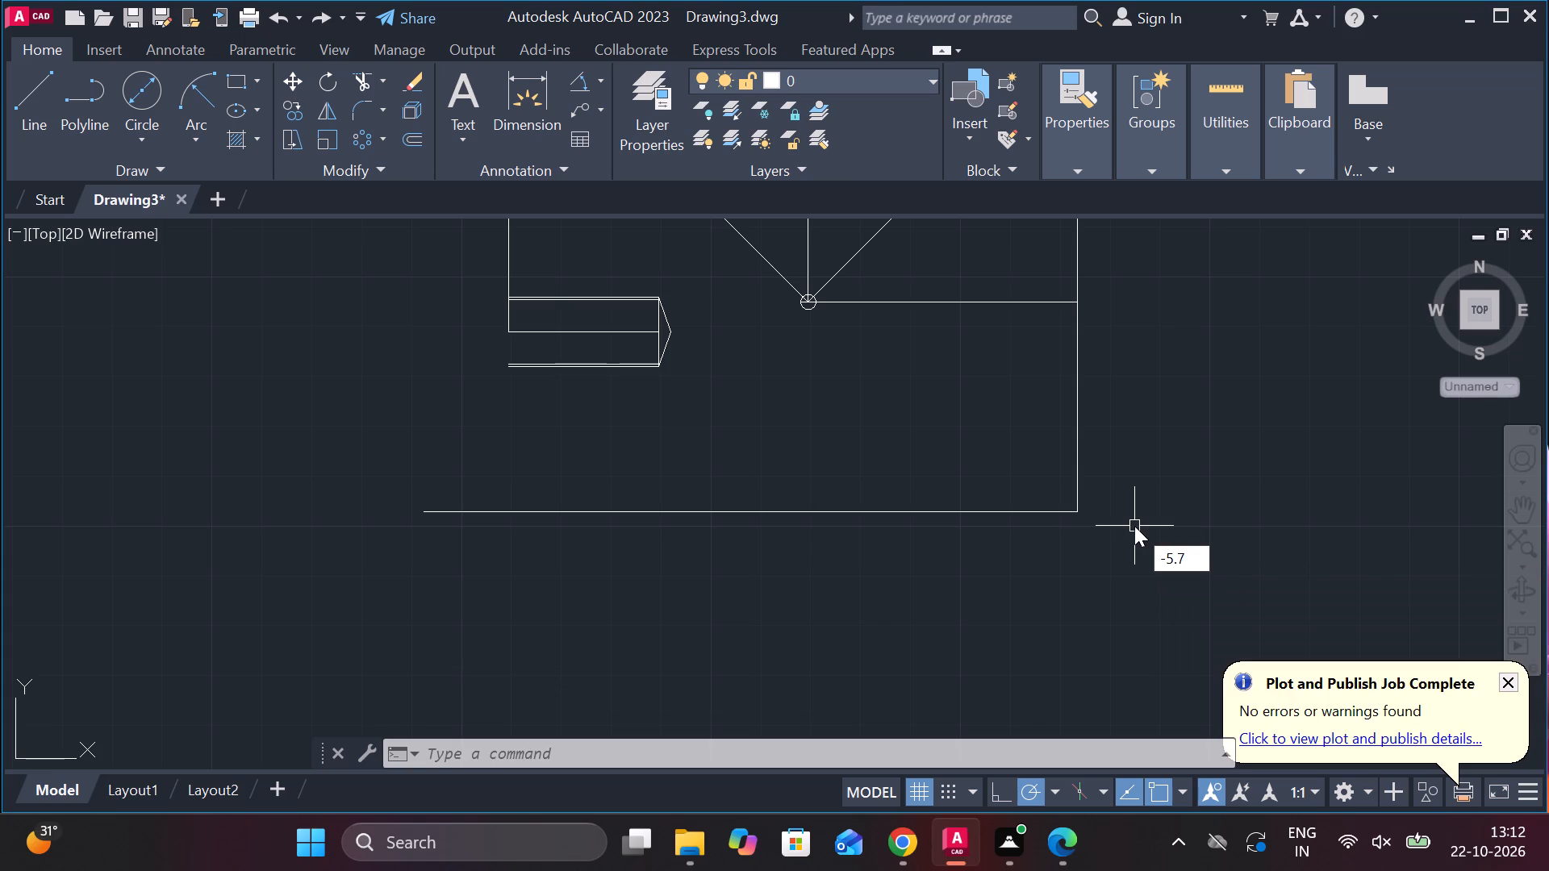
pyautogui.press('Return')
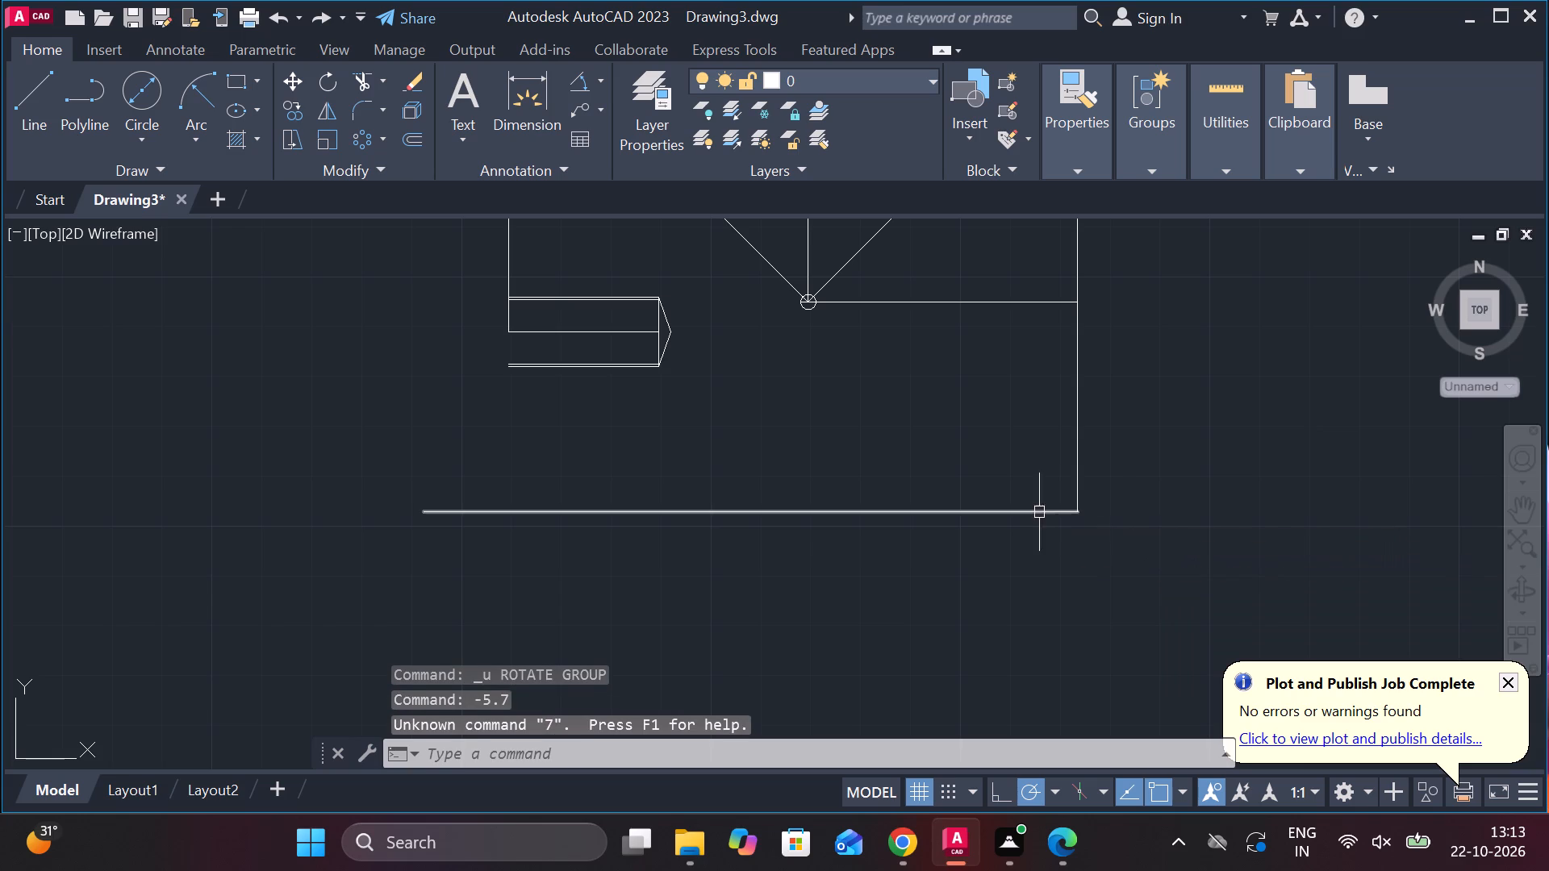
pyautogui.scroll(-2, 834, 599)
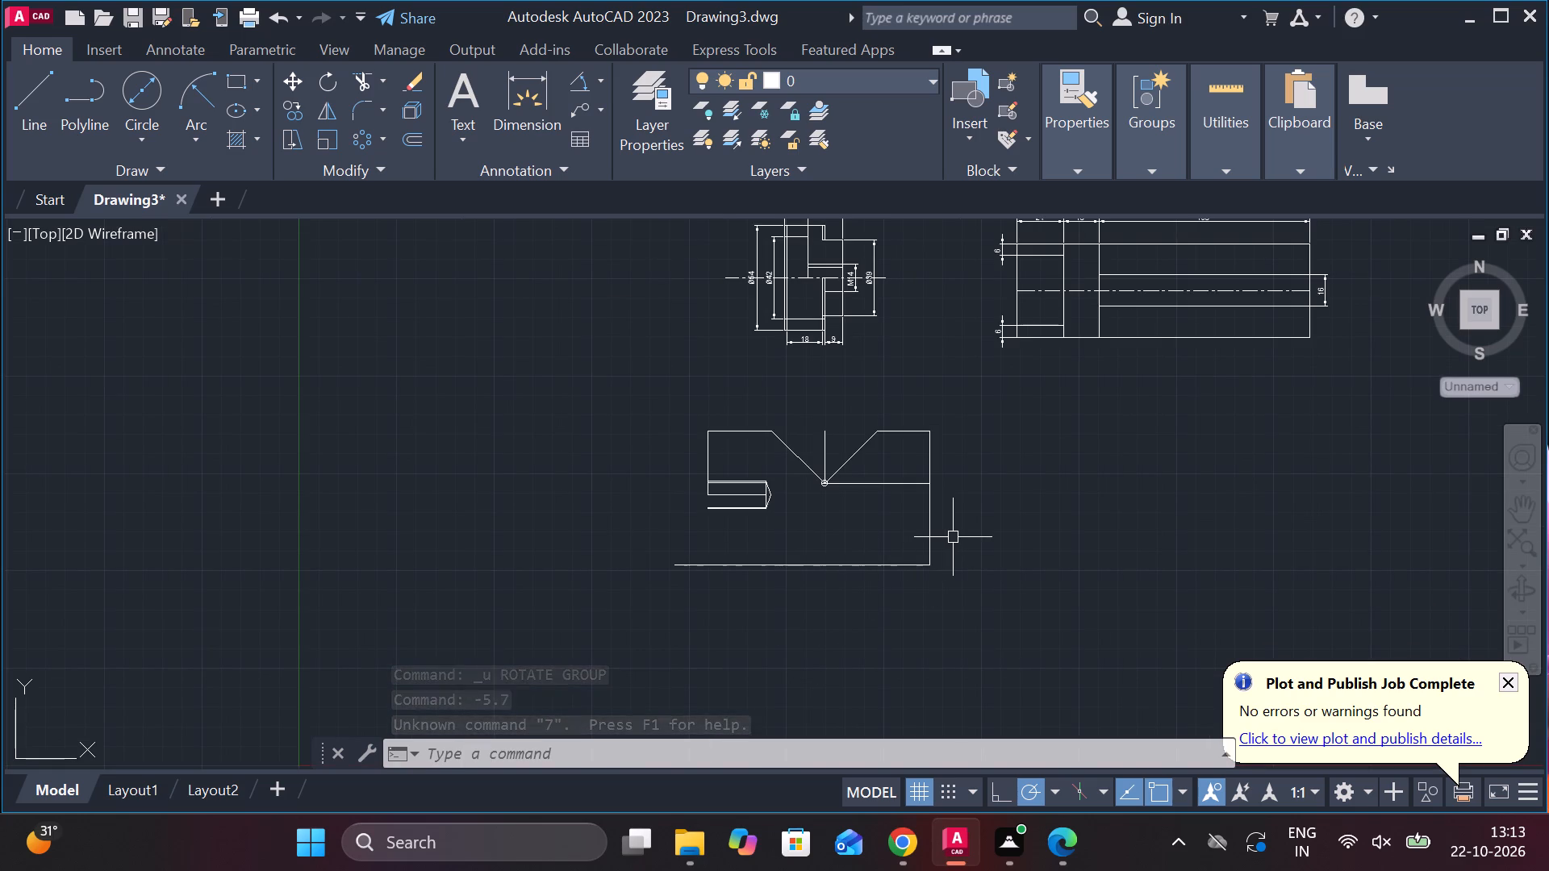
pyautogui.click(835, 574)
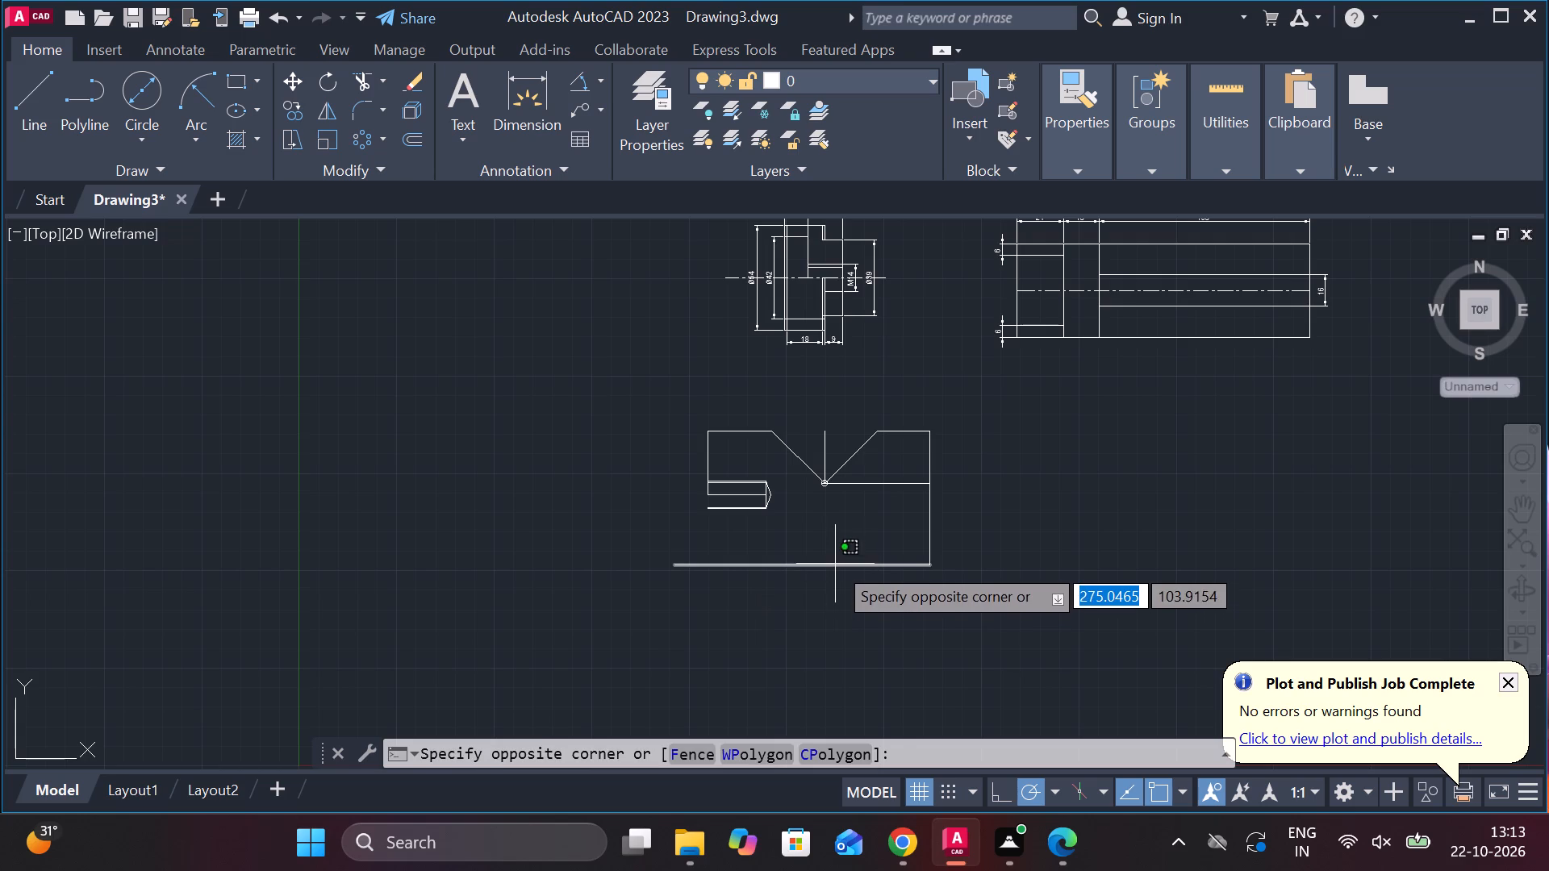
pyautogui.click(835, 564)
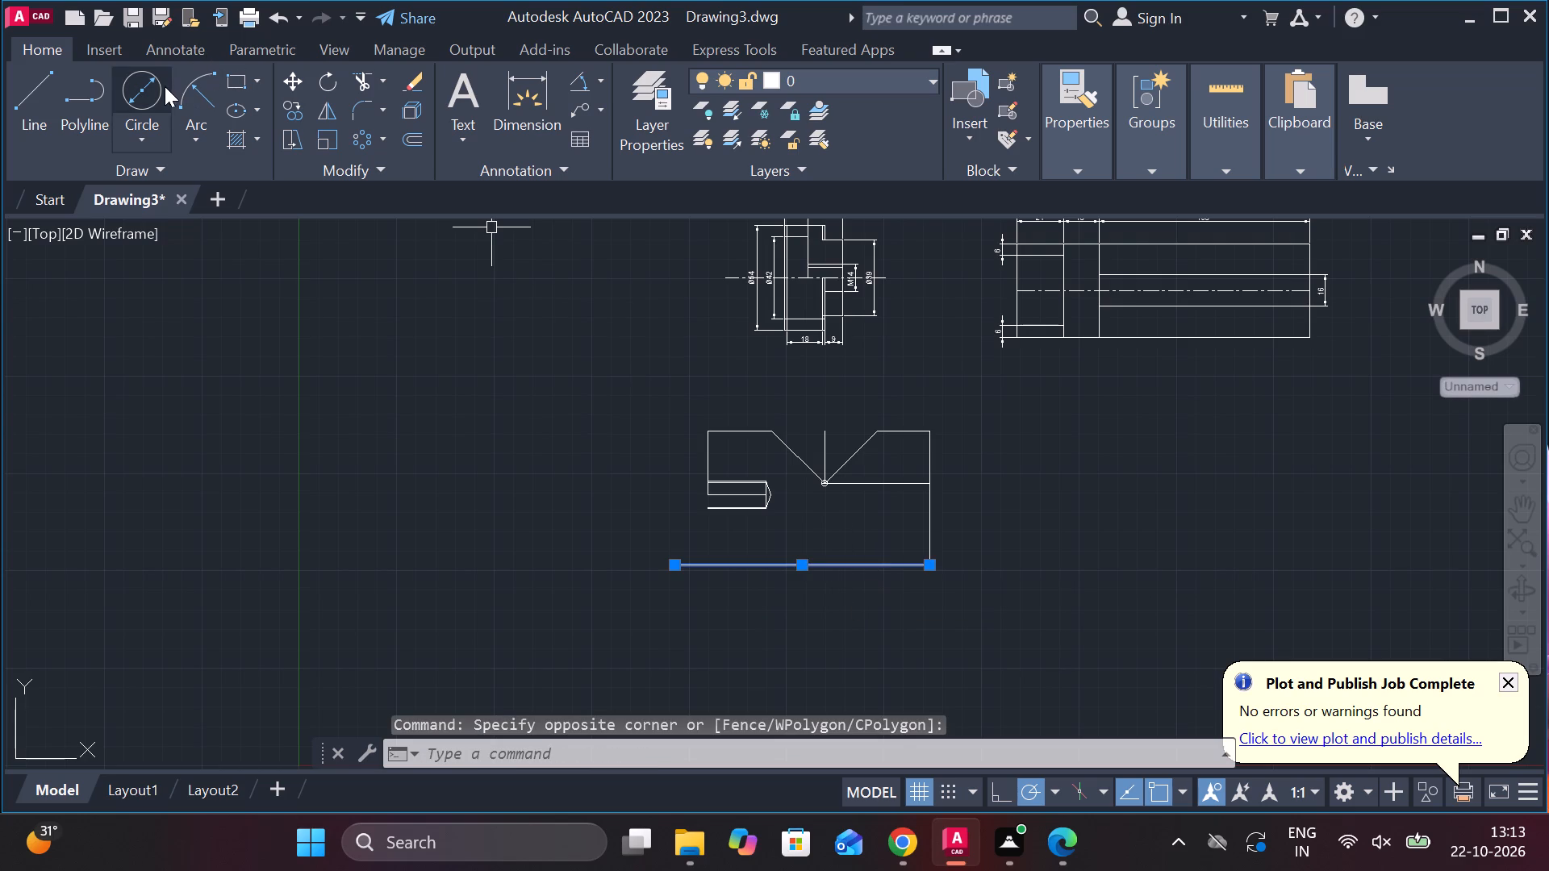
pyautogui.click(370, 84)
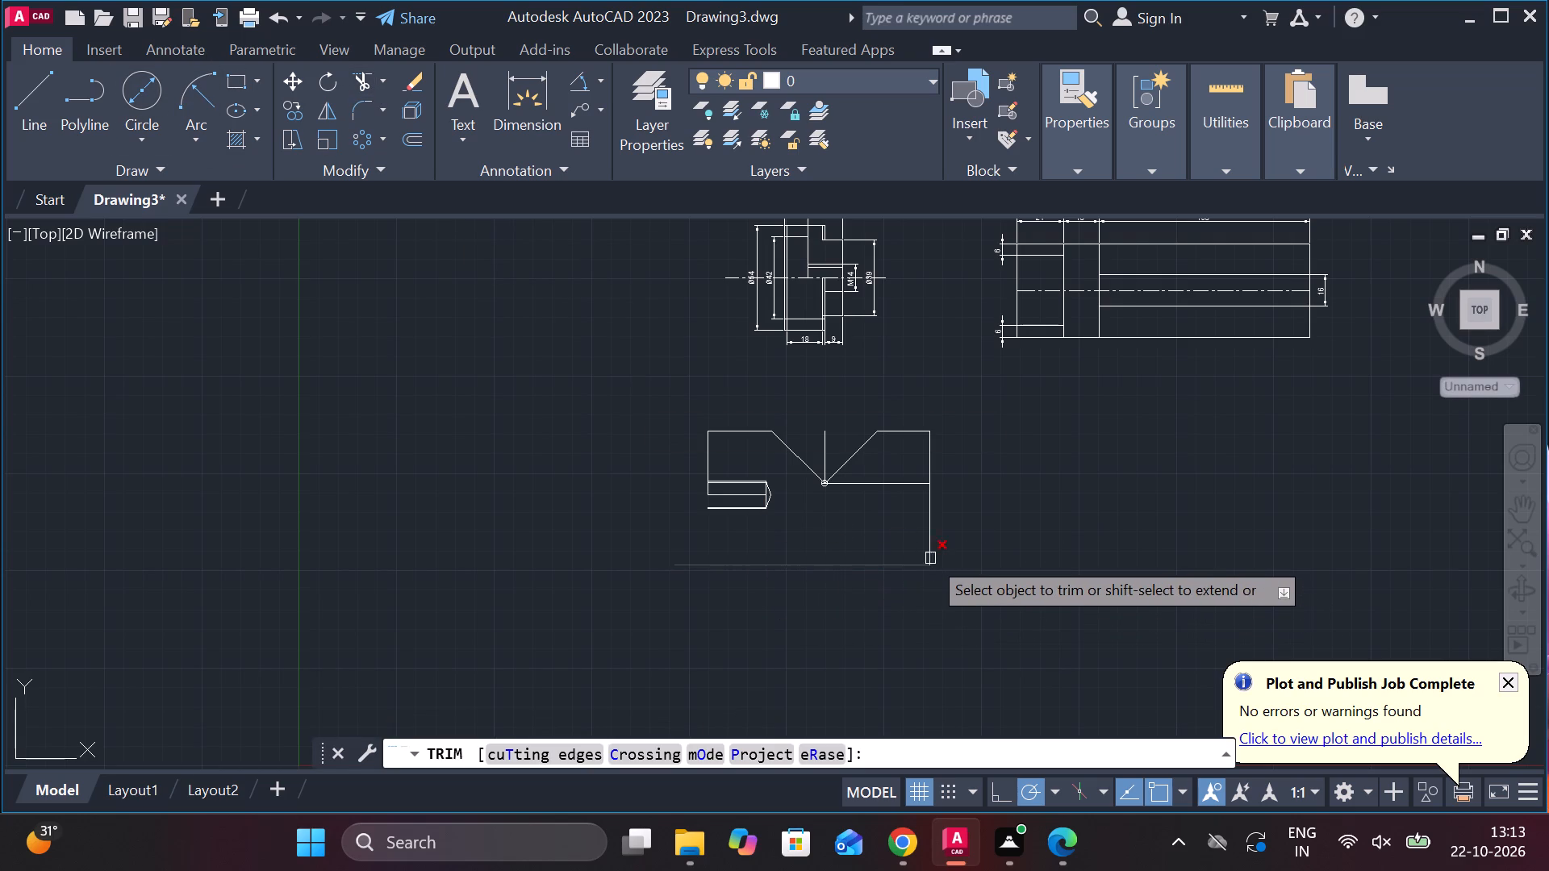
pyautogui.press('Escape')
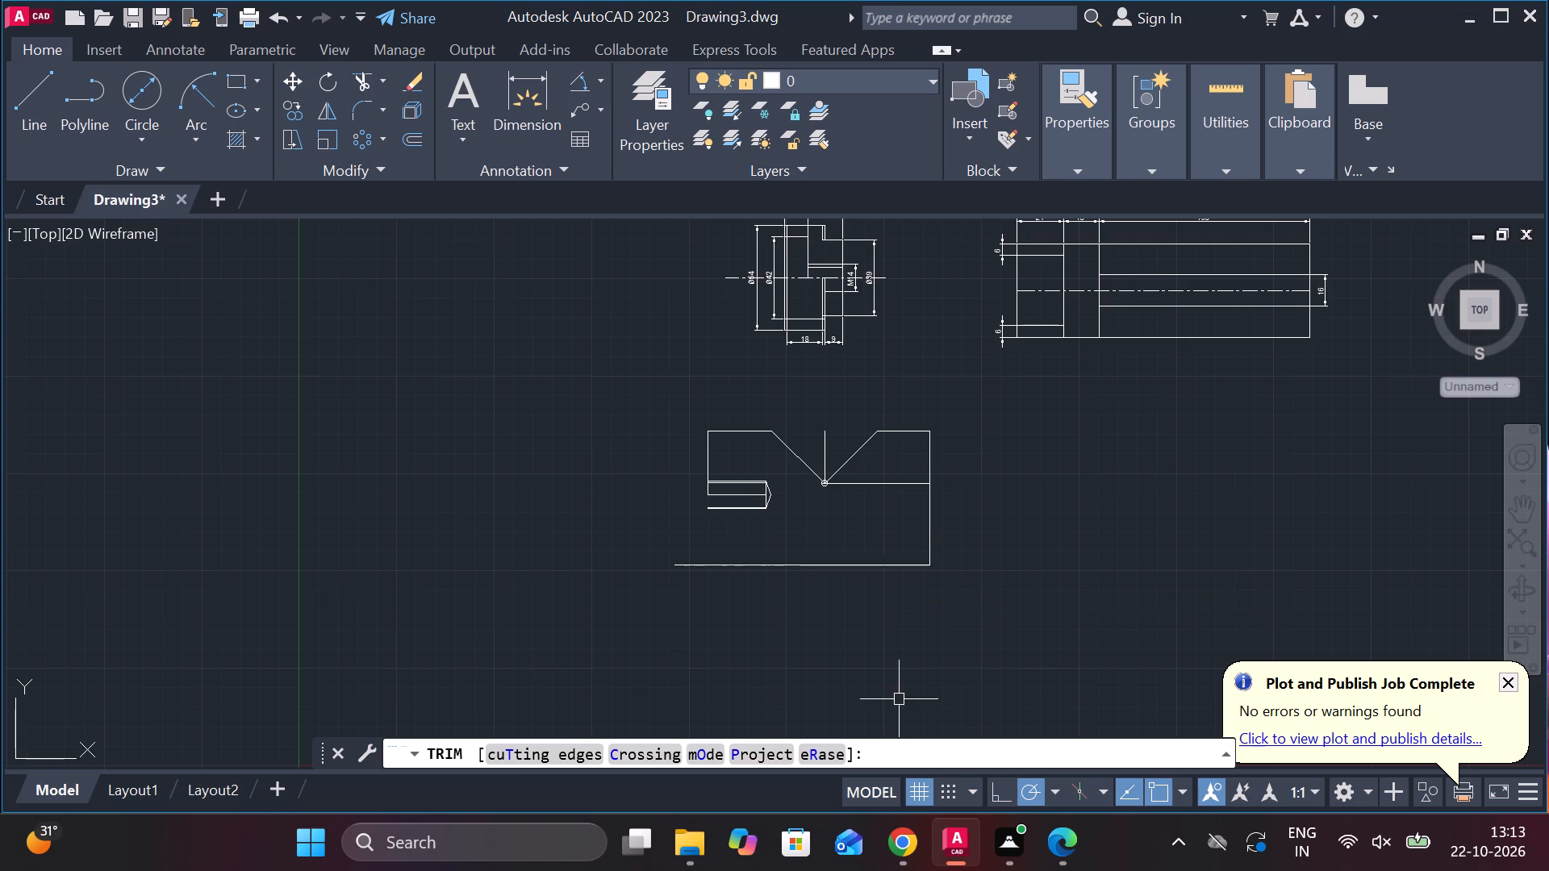
# Rotate the bottom horizontal line by -5.7° about its right end, at the foot of the 69-long edge.
pyautogui.doubleClick(841, 565)
pyautogui.click(336, 79)
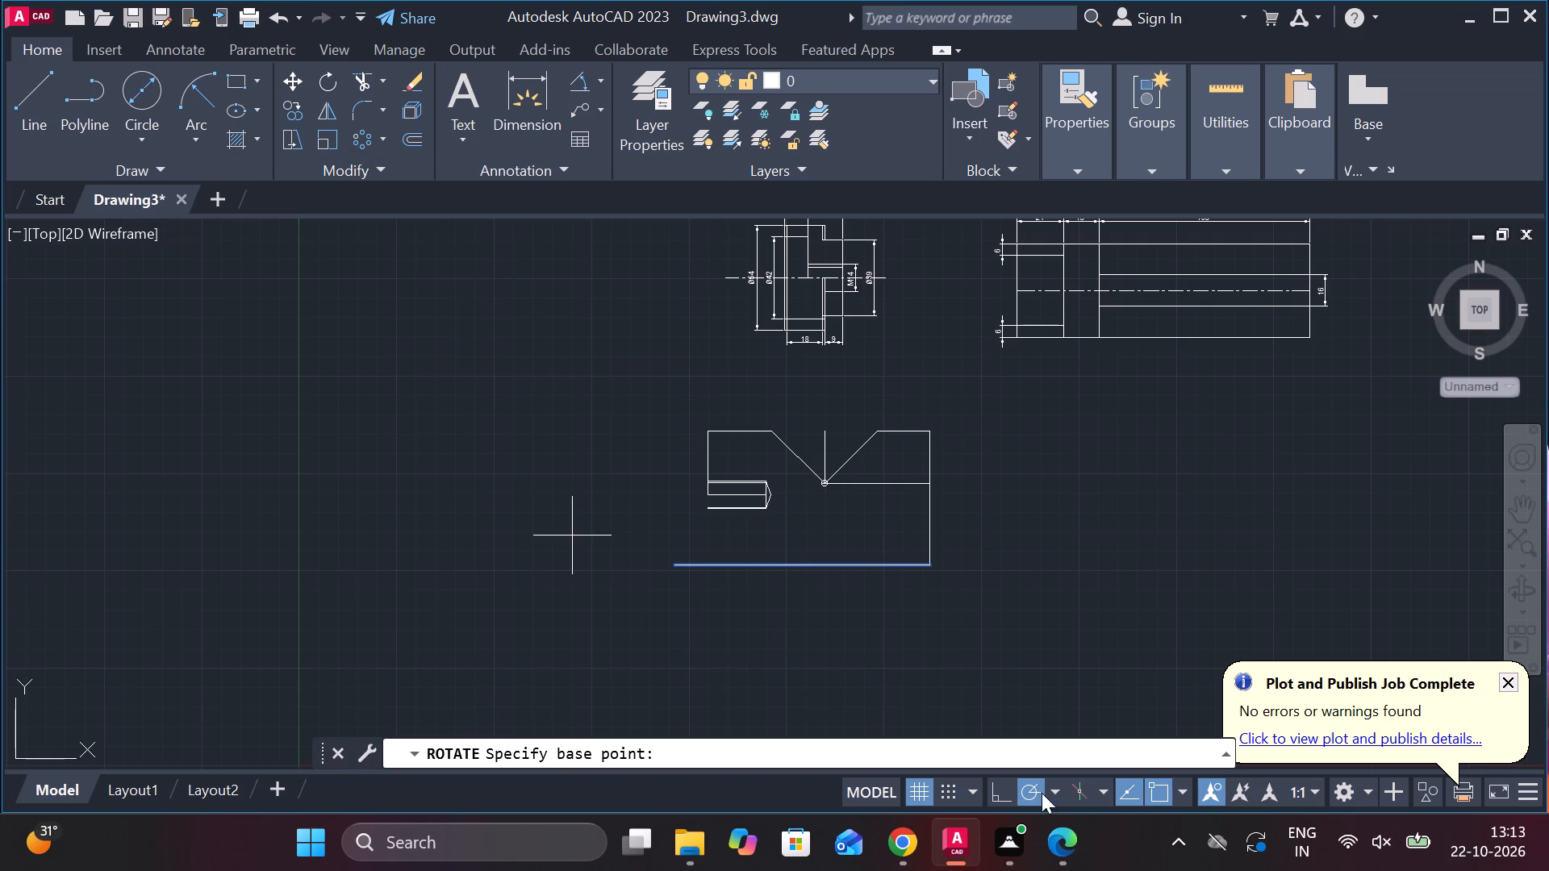
pyautogui.click(932, 562)
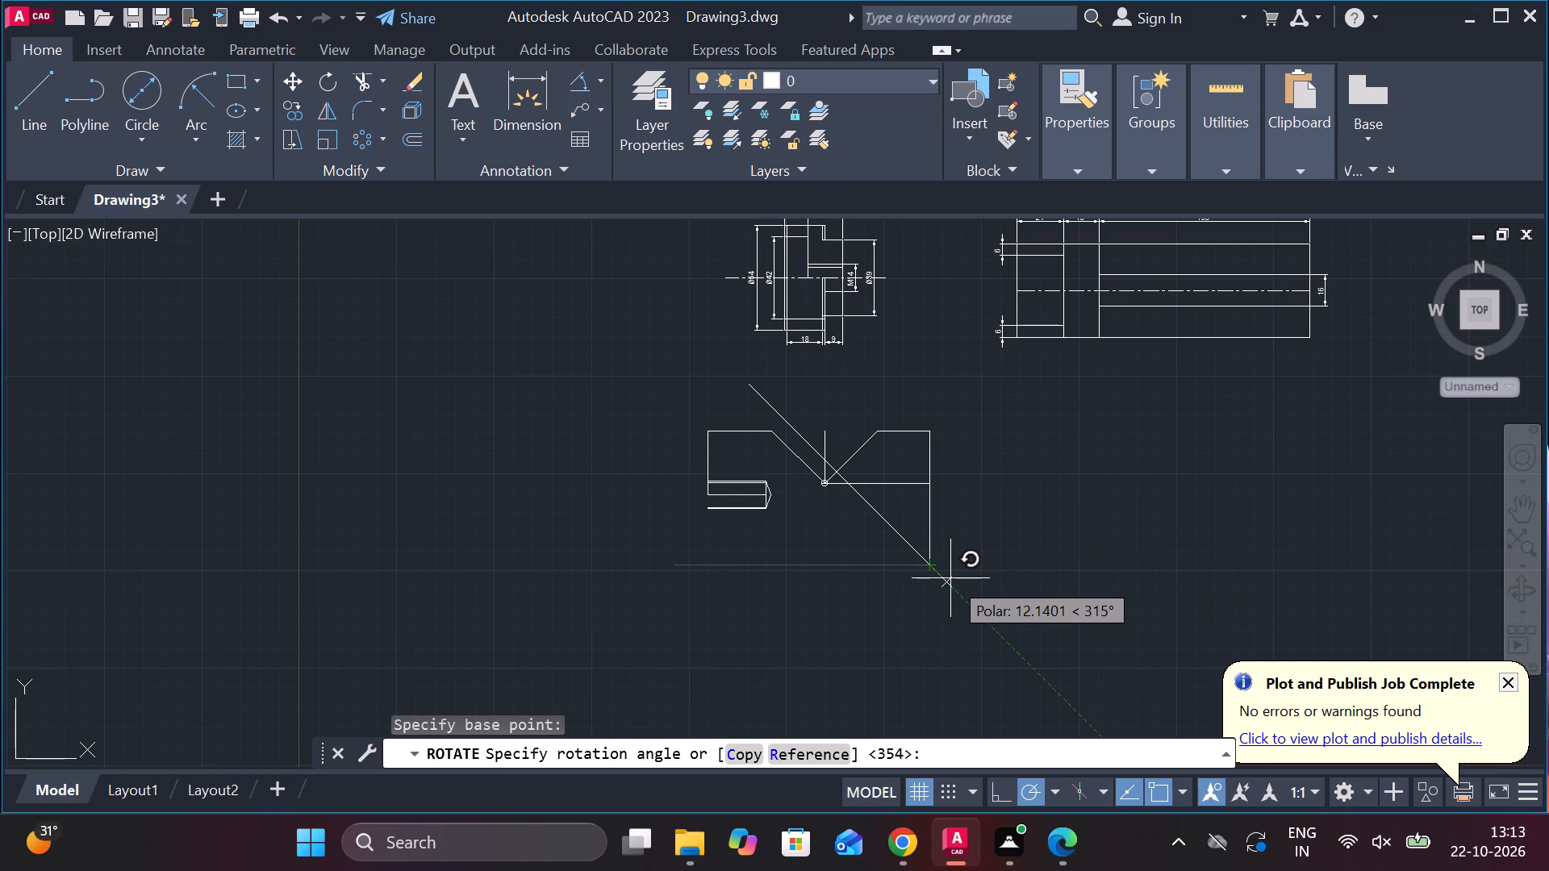
pyautogui.press('-')
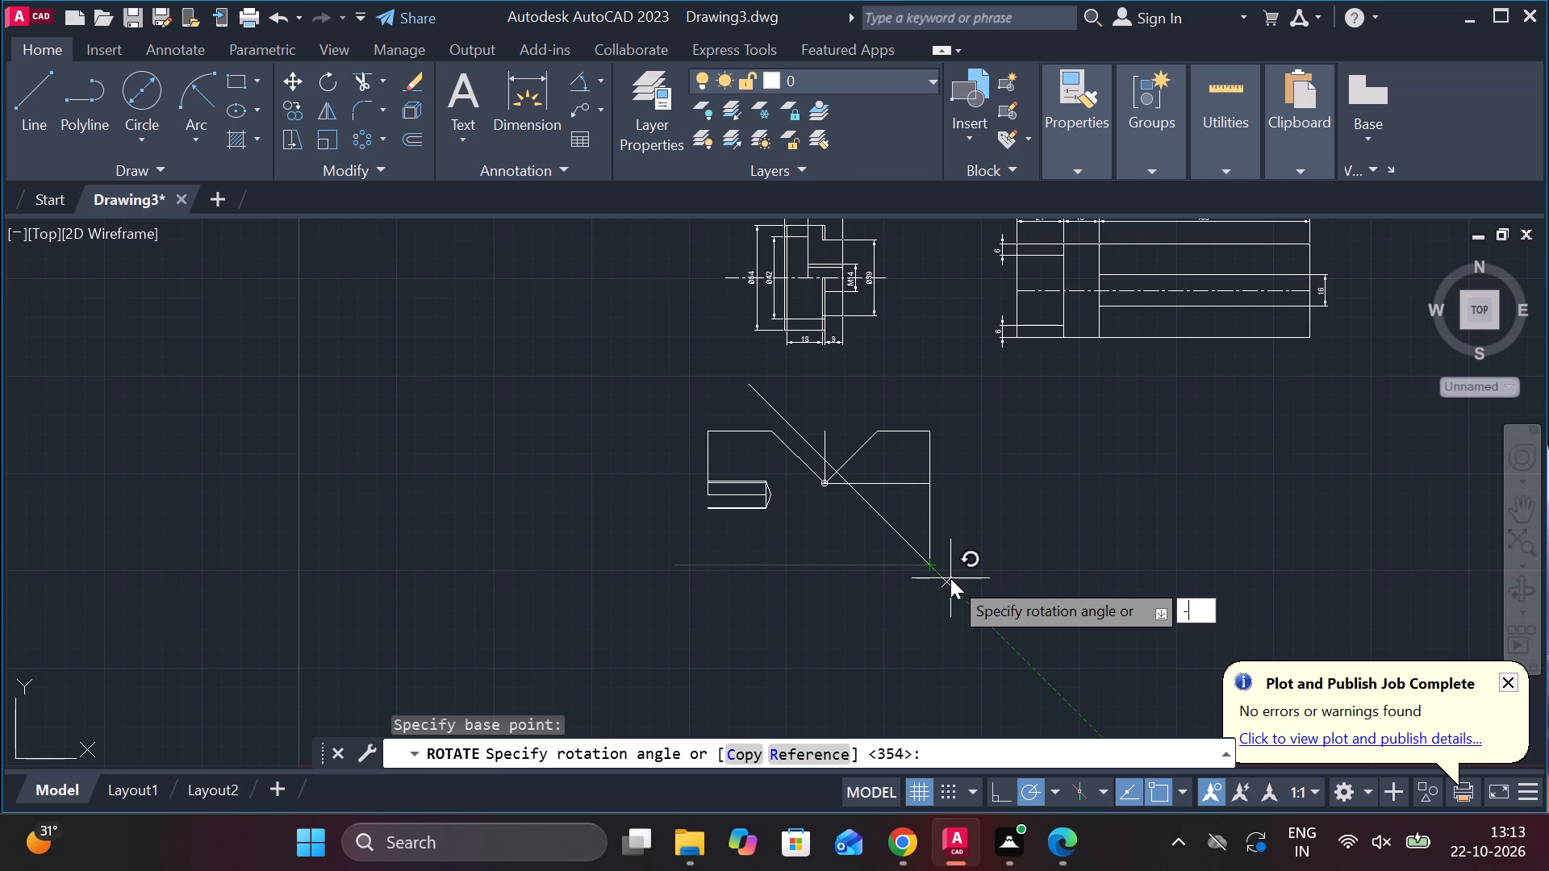
pyautogui.press('5')
pyautogui.write('.7')
pyautogui.press('Return')
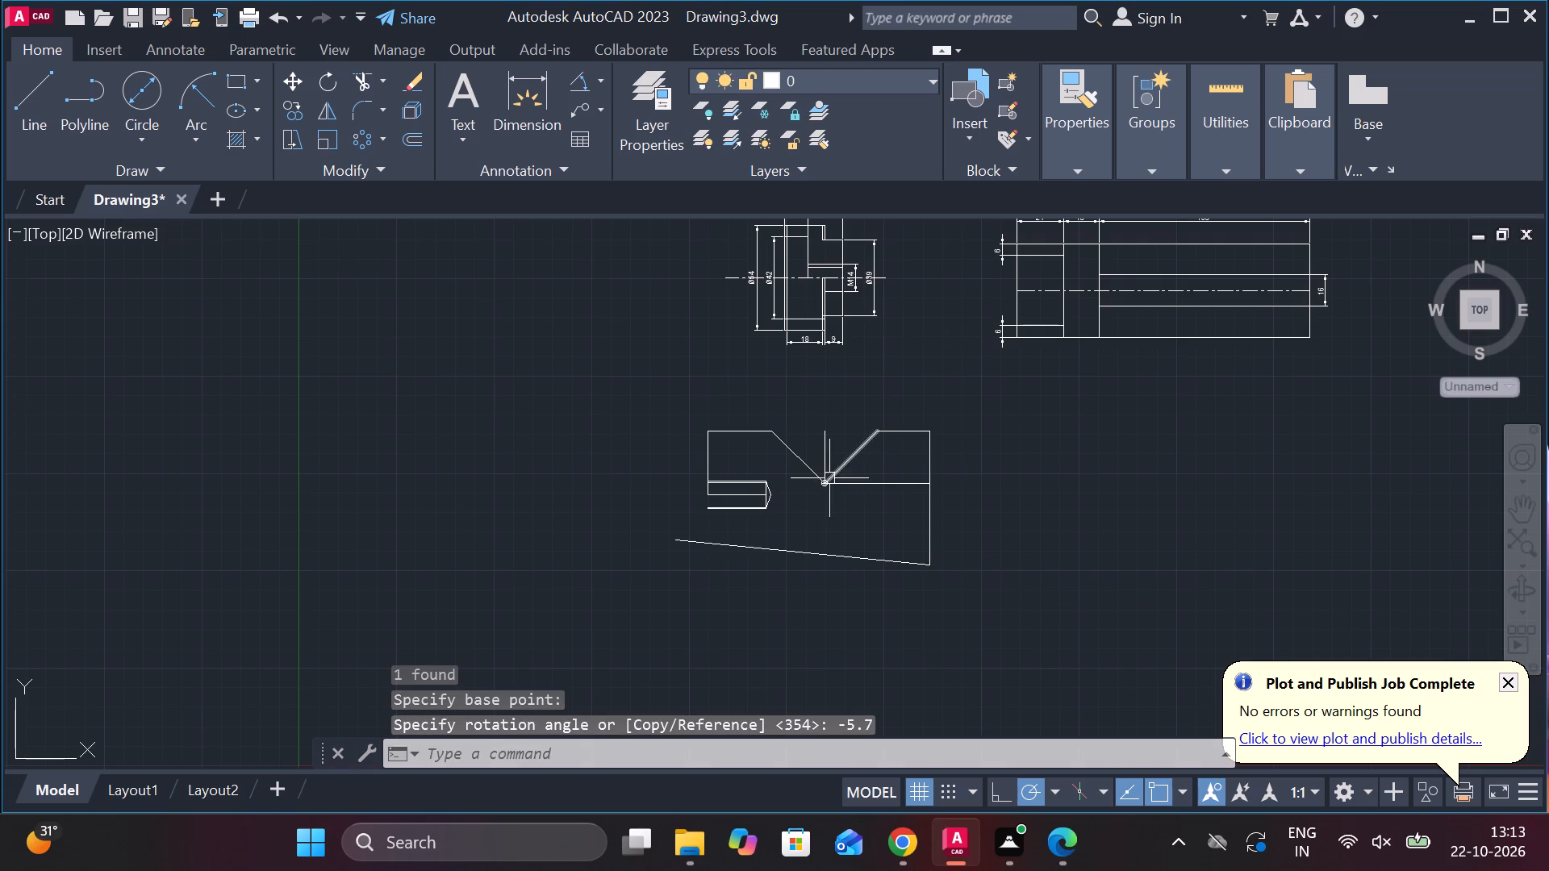
# Draw a vertical line about 25 long from the left end of the stem's centre line straight down to the sloped bottom line.
pyautogui.click(48, 110)
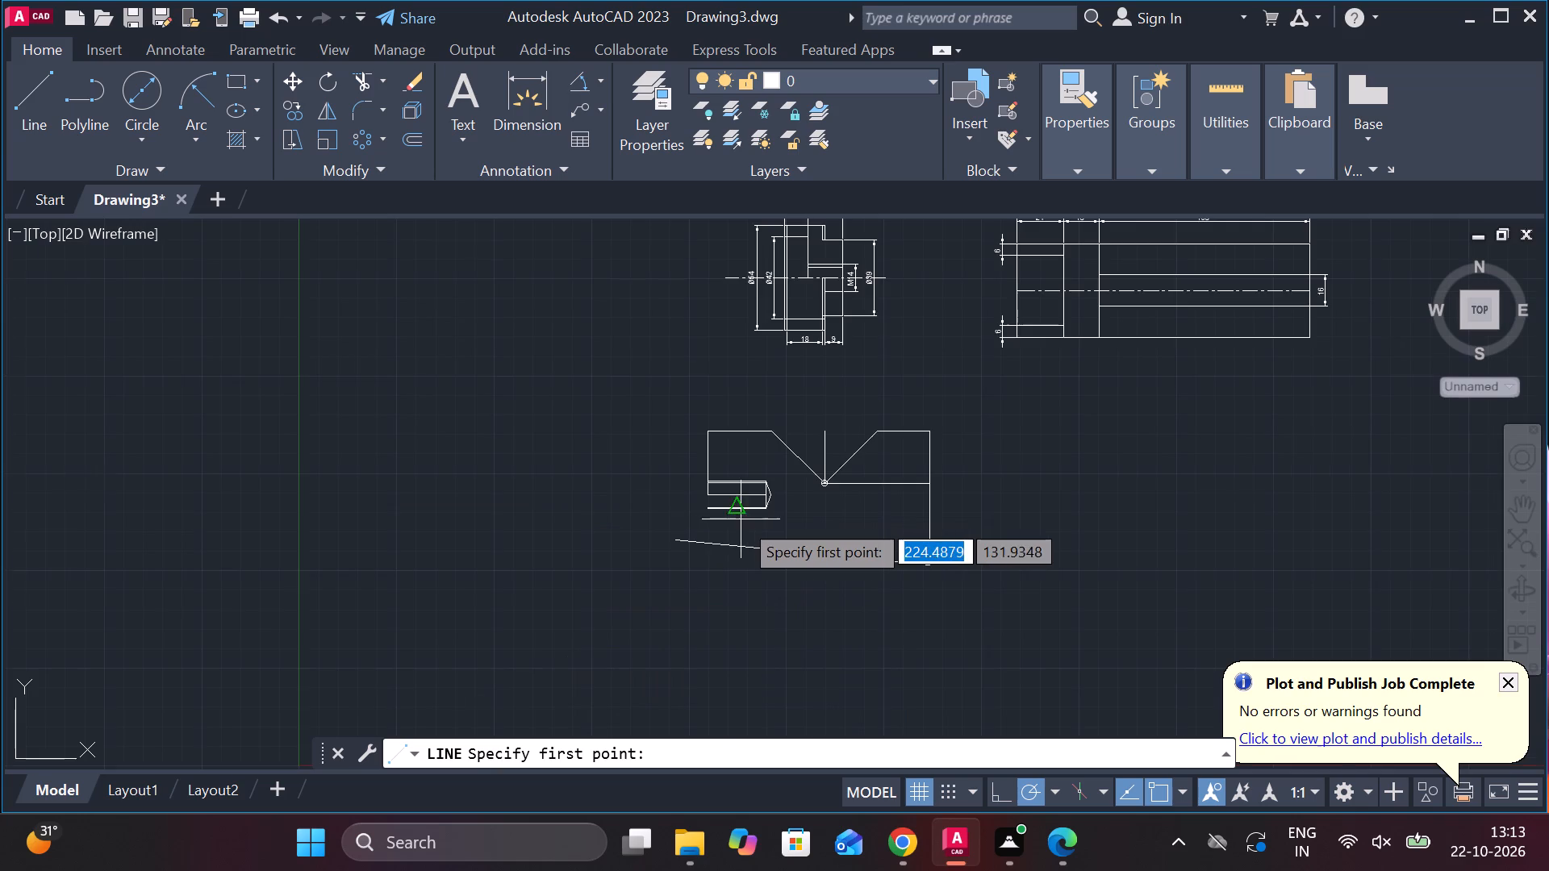
pyautogui.scroll(2, 741, 519)
pyautogui.click(652, 454)
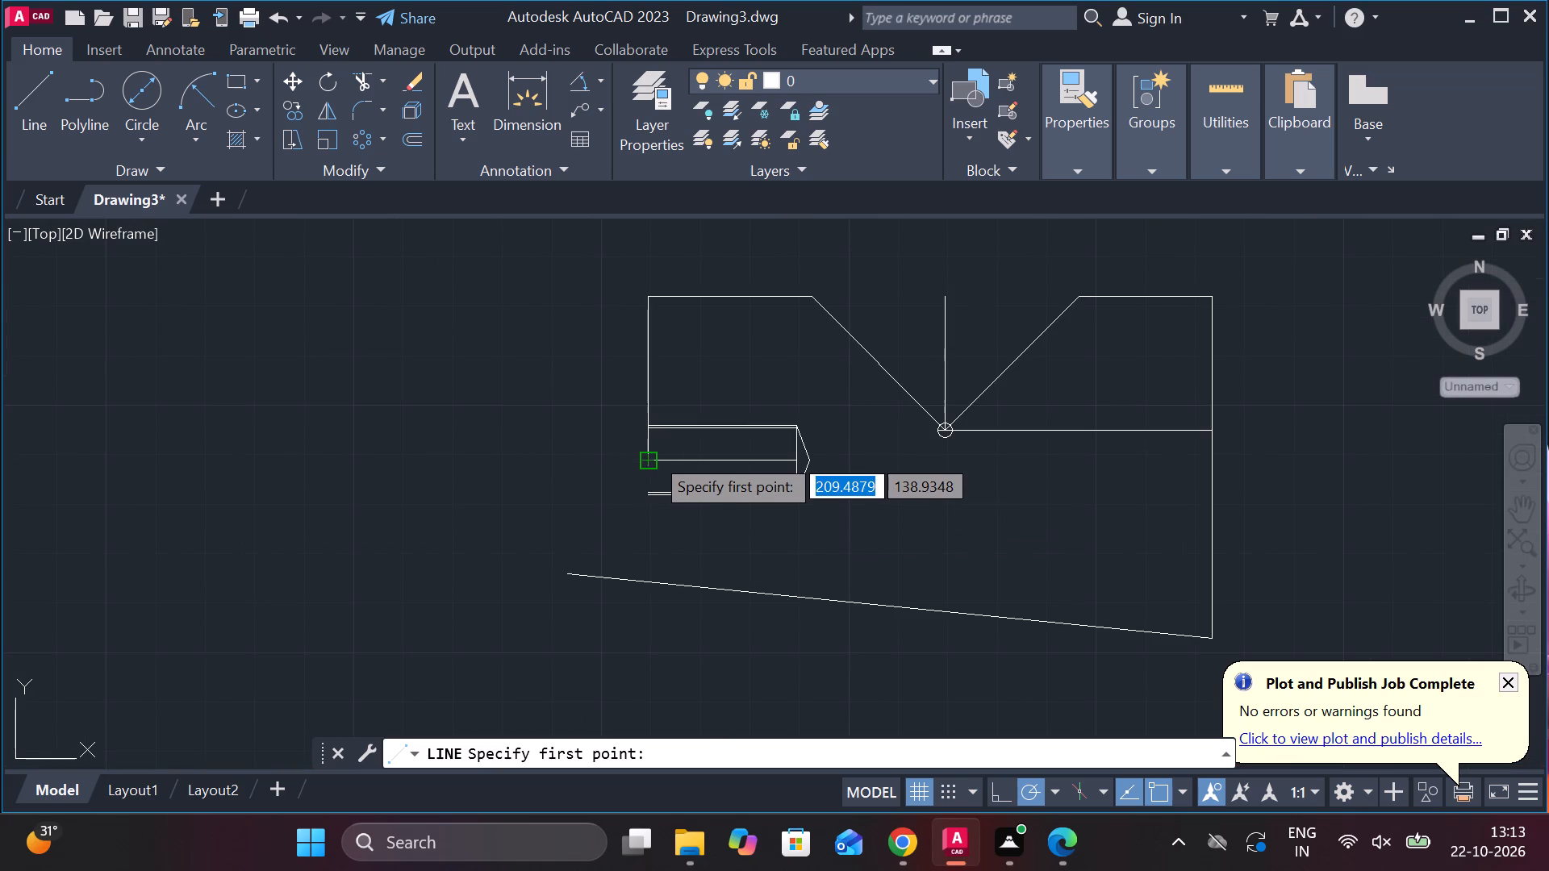
pyautogui.click(652, 583)
pyautogui.press('Escape')
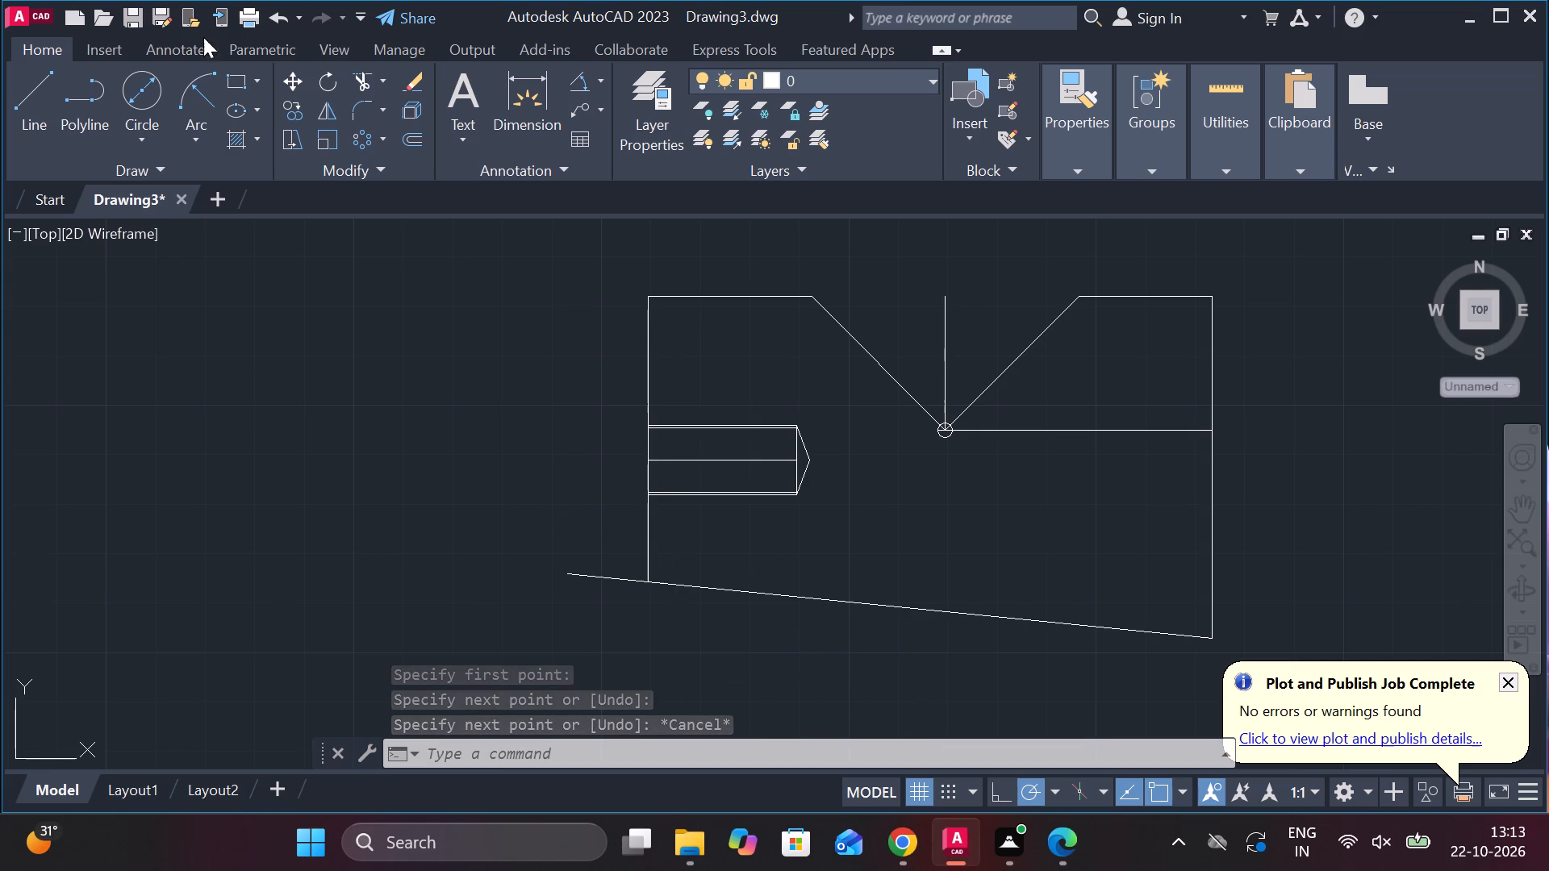
# Trim the part of the sloped bottom line that overhangs beyond the view's left edge.
pyautogui.click(365, 88)
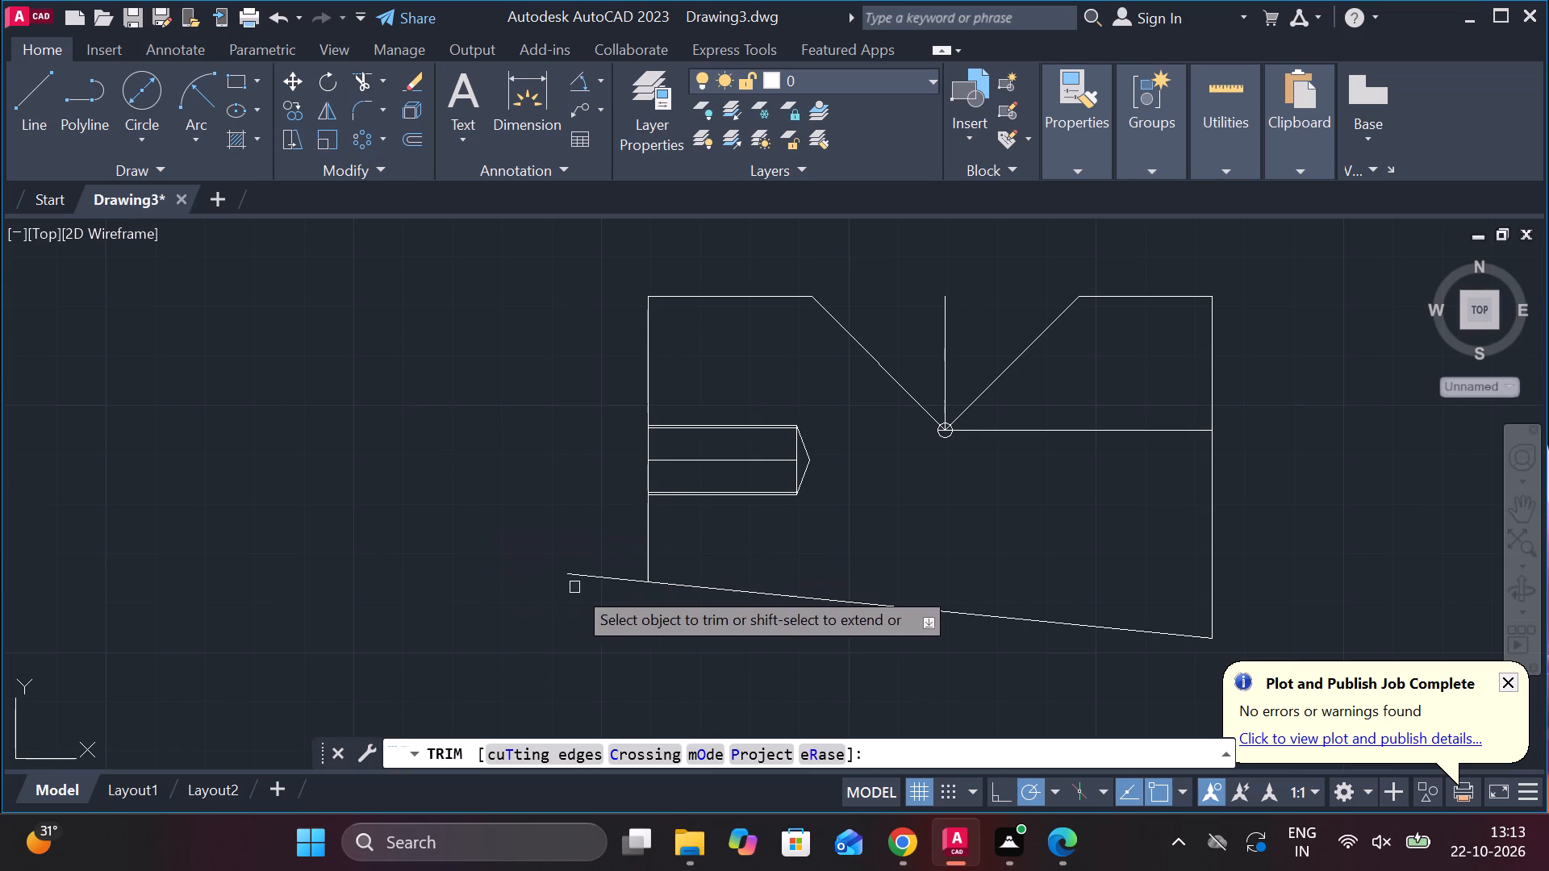
pyautogui.click(598, 581)
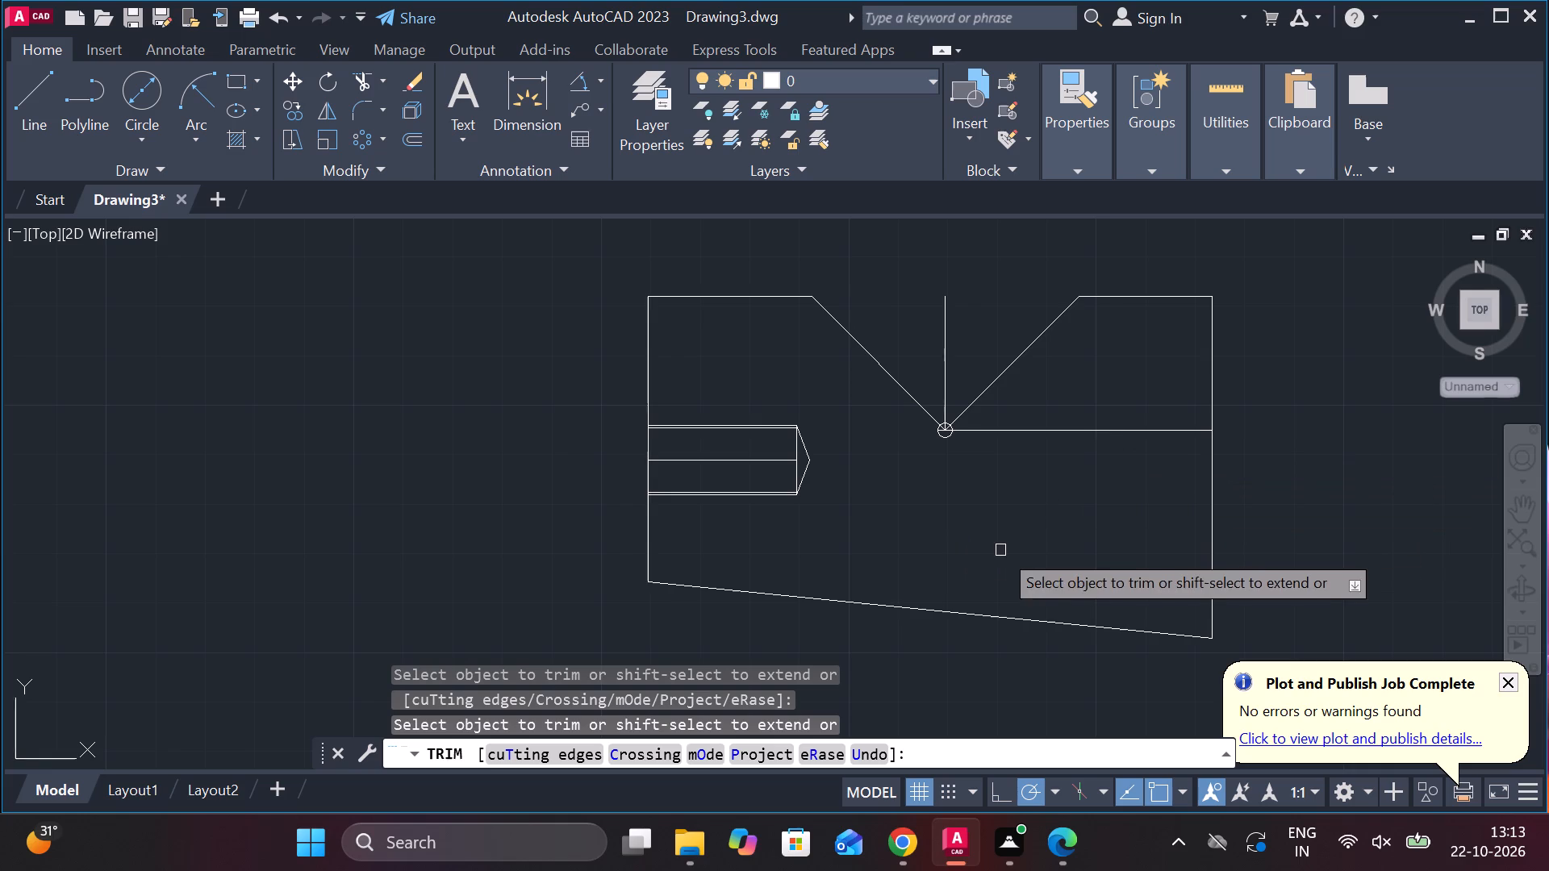
pyautogui.scroll(-1, 1027, 518)
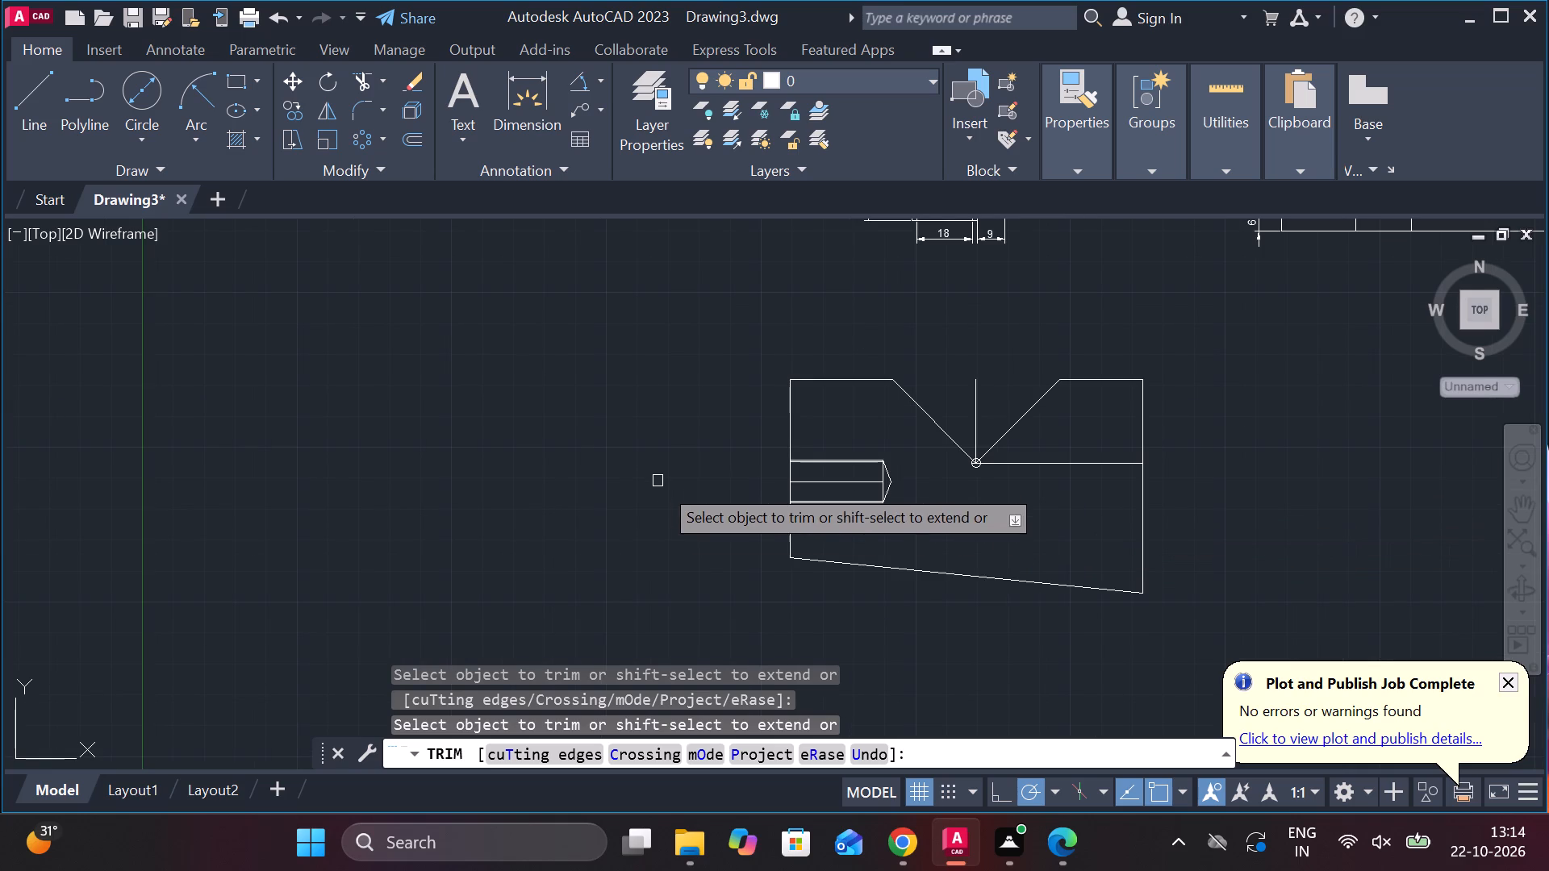
pyautogui.press('Escape')
pyautogui.press('`')
pyautogui.press('Escape')
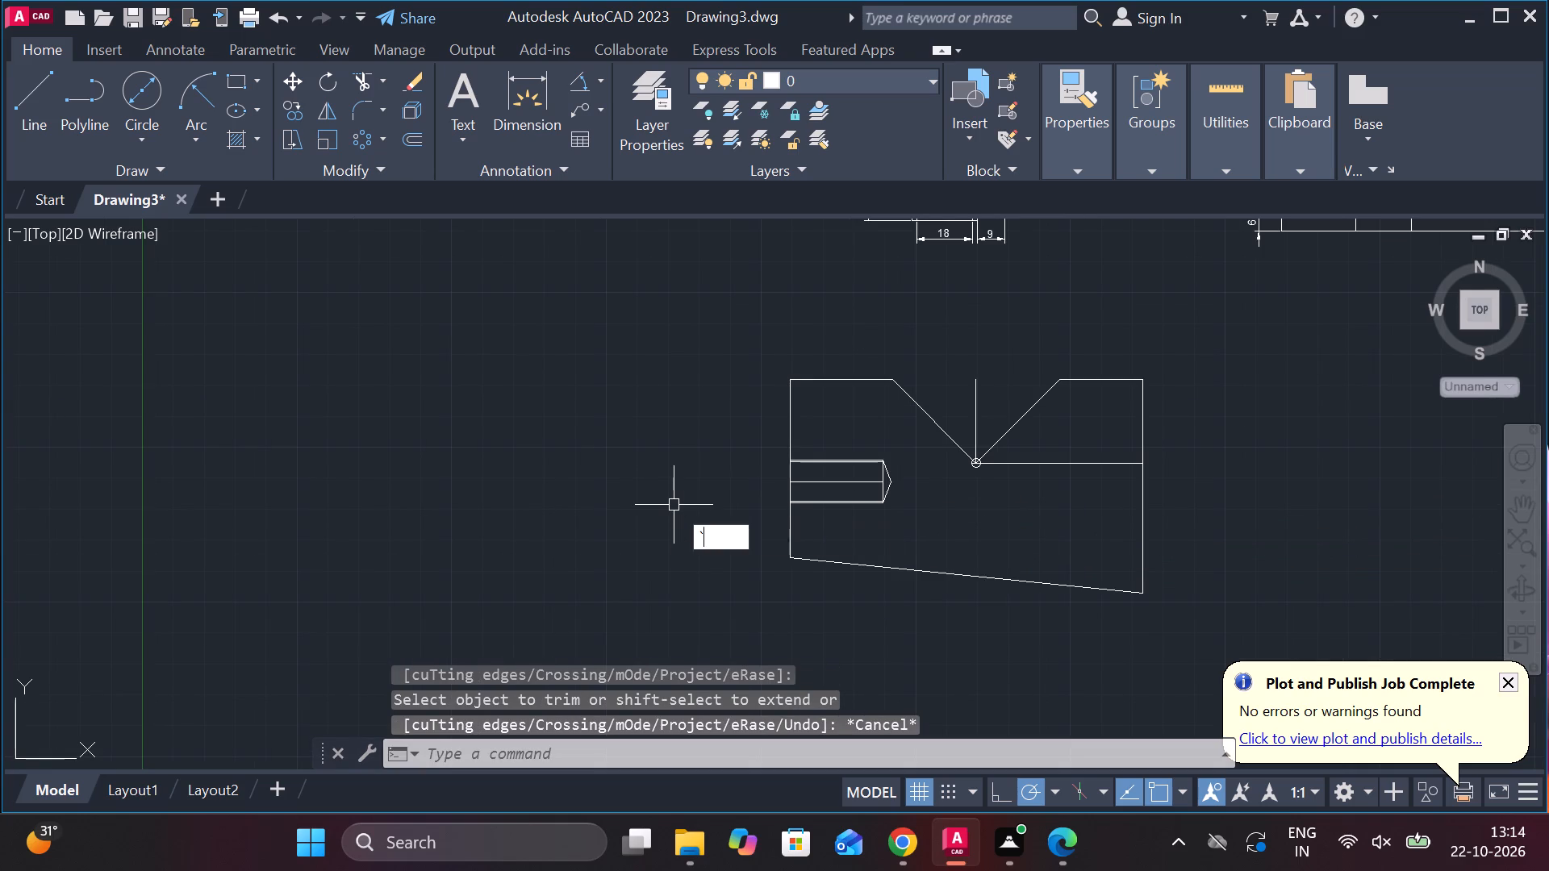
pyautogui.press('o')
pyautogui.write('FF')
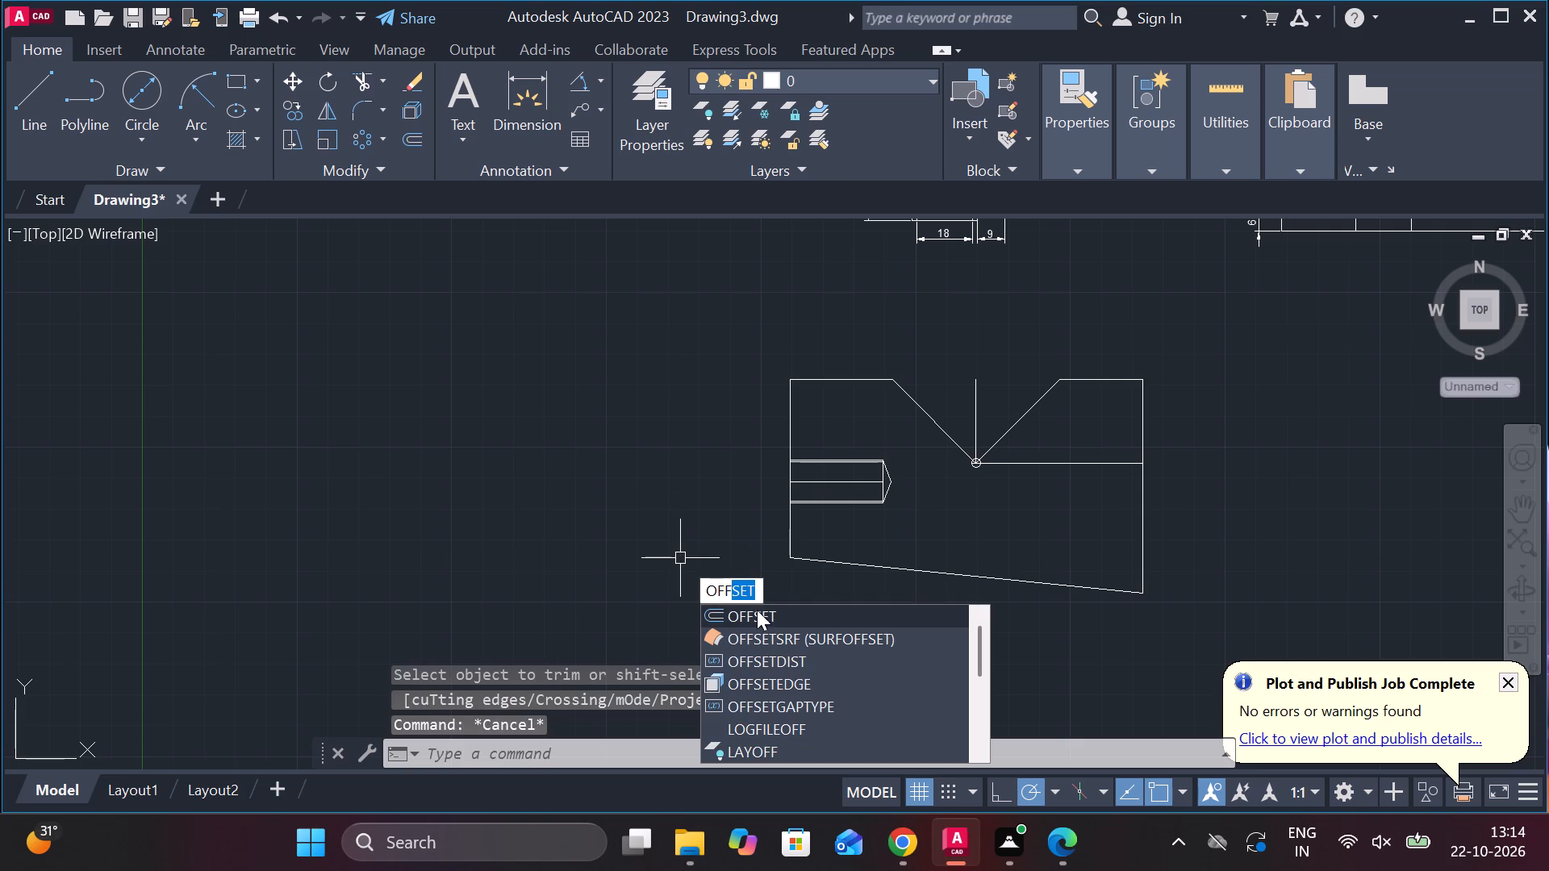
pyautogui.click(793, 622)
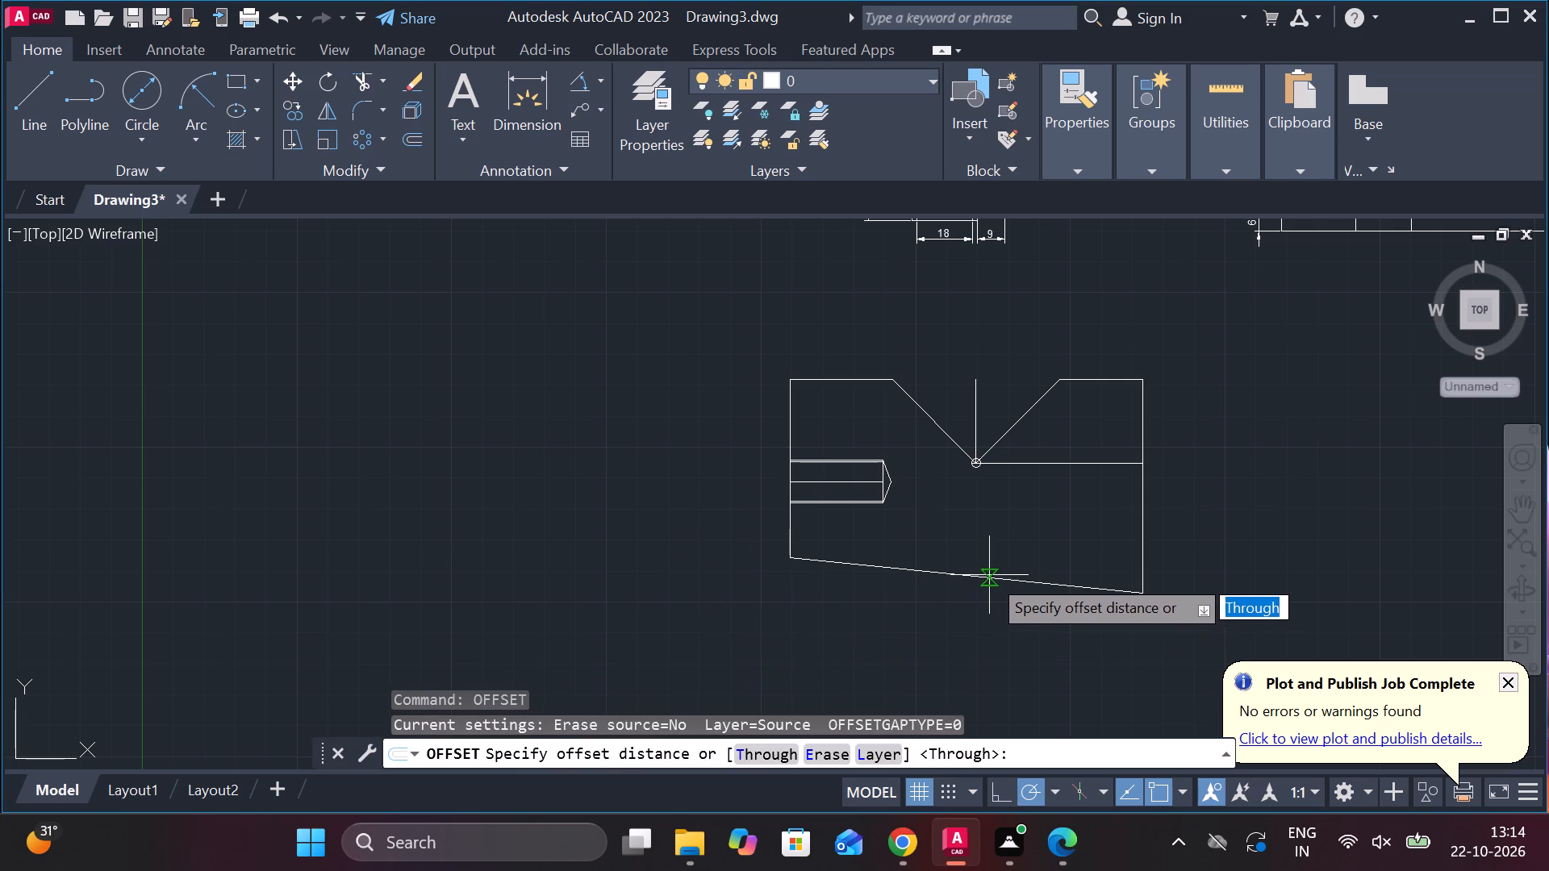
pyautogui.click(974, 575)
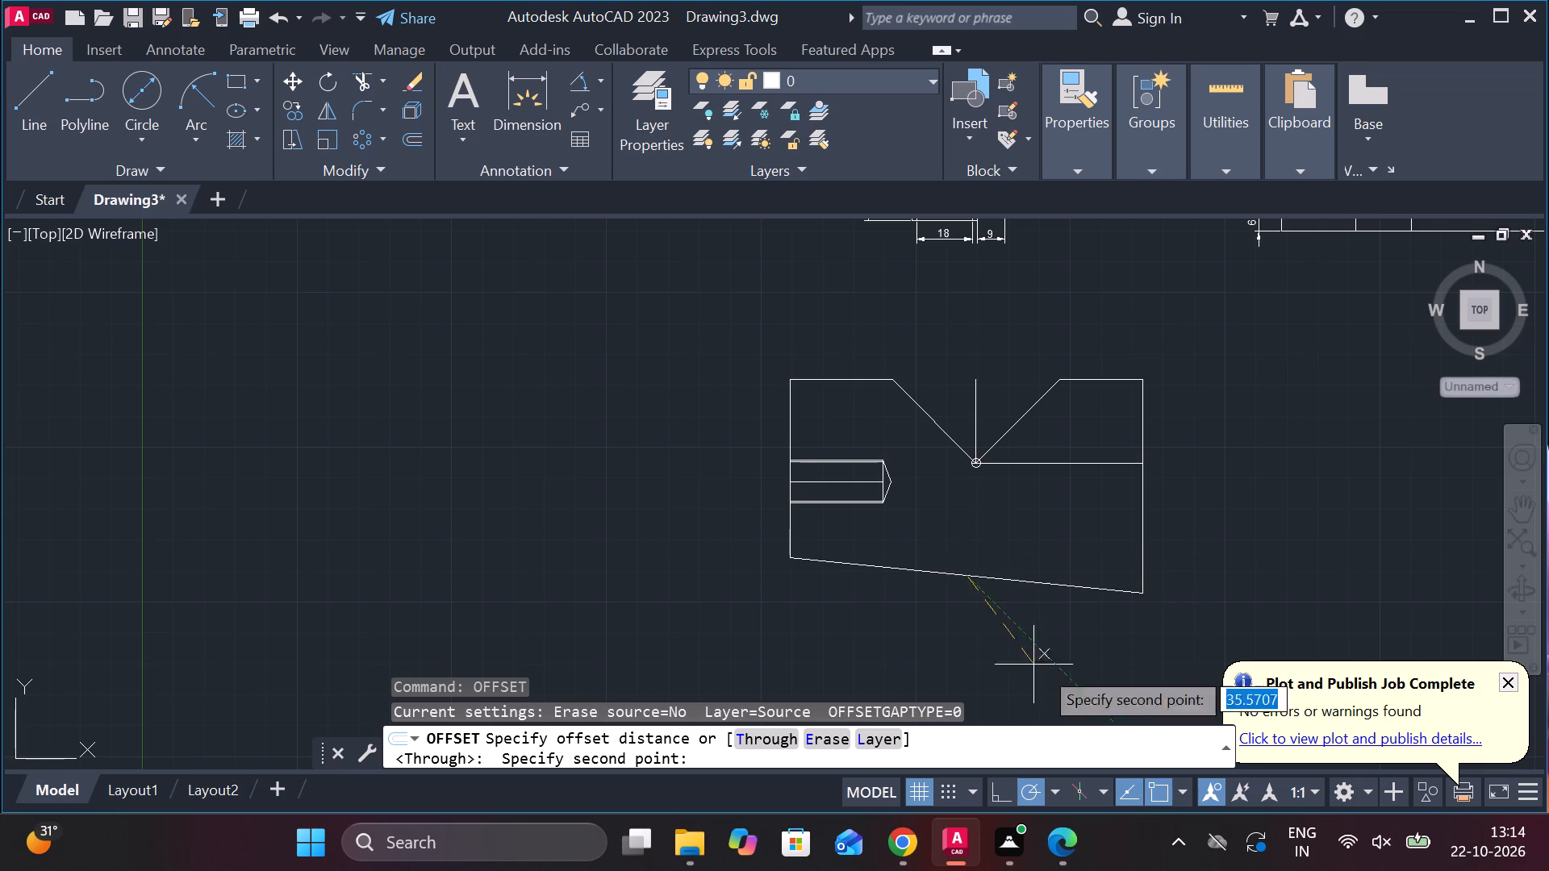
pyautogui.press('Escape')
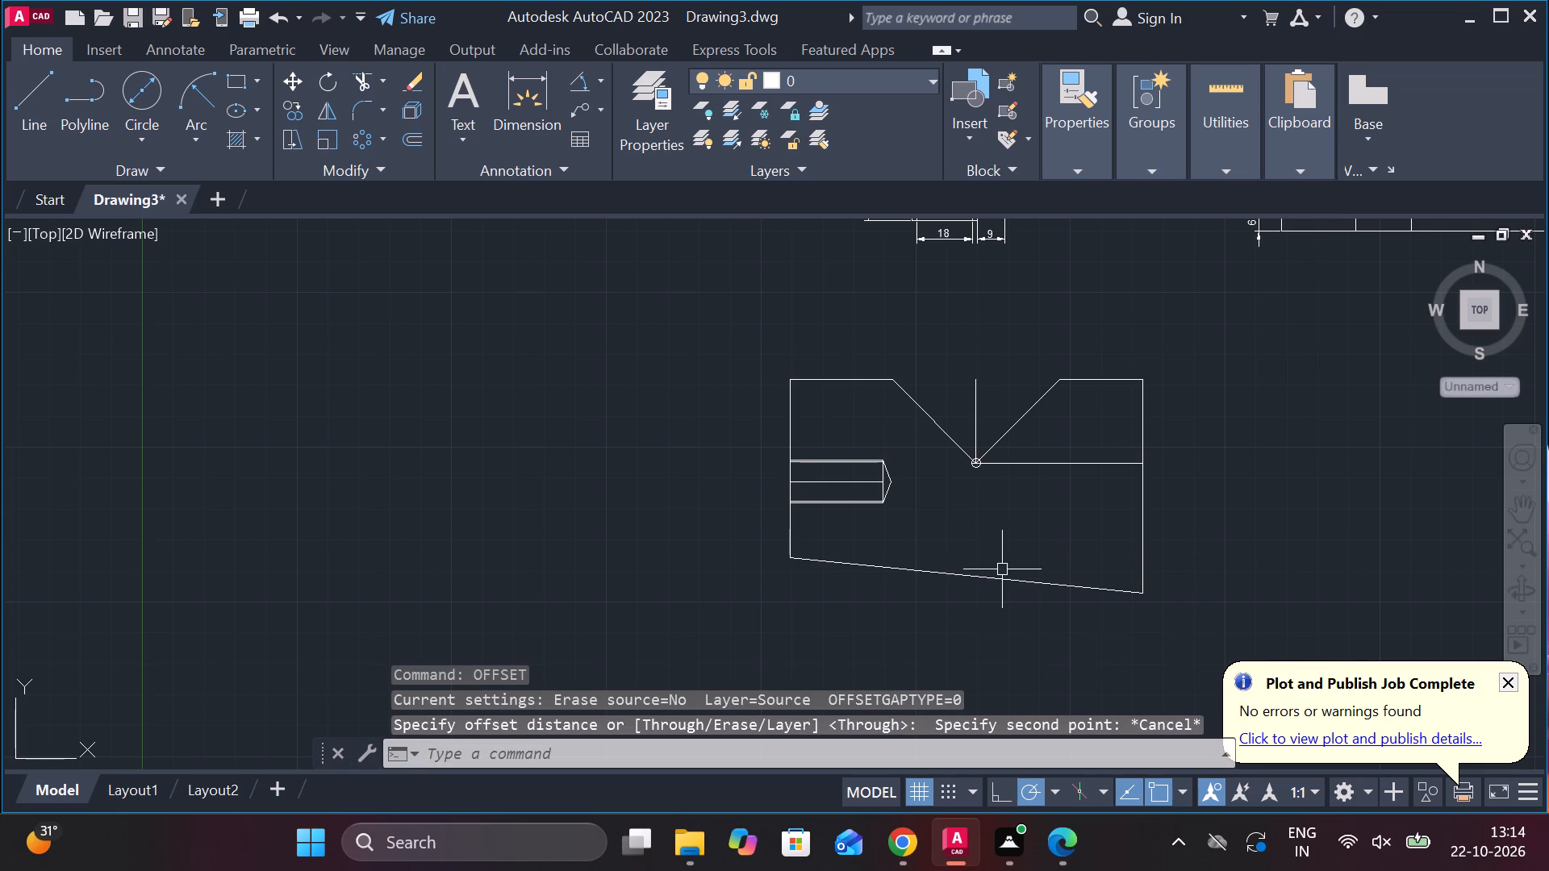
# Offset the sloped bottom edge by 7.5 upward, into the view.
pyautogui.click(1002, 579)
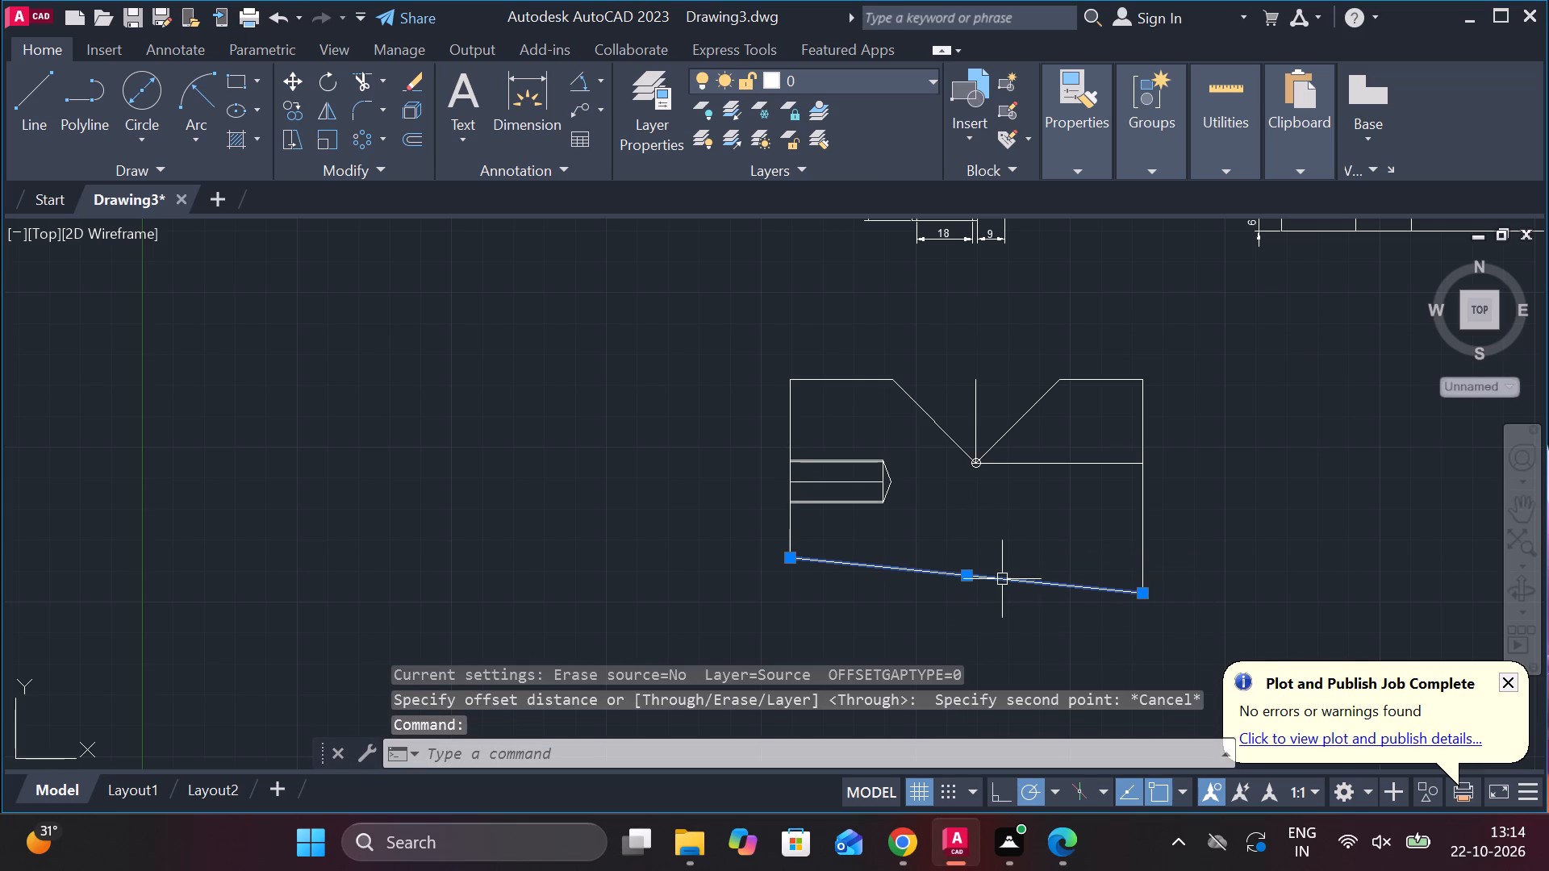
pyautogui.press('o')
pyautogui.write('FF')
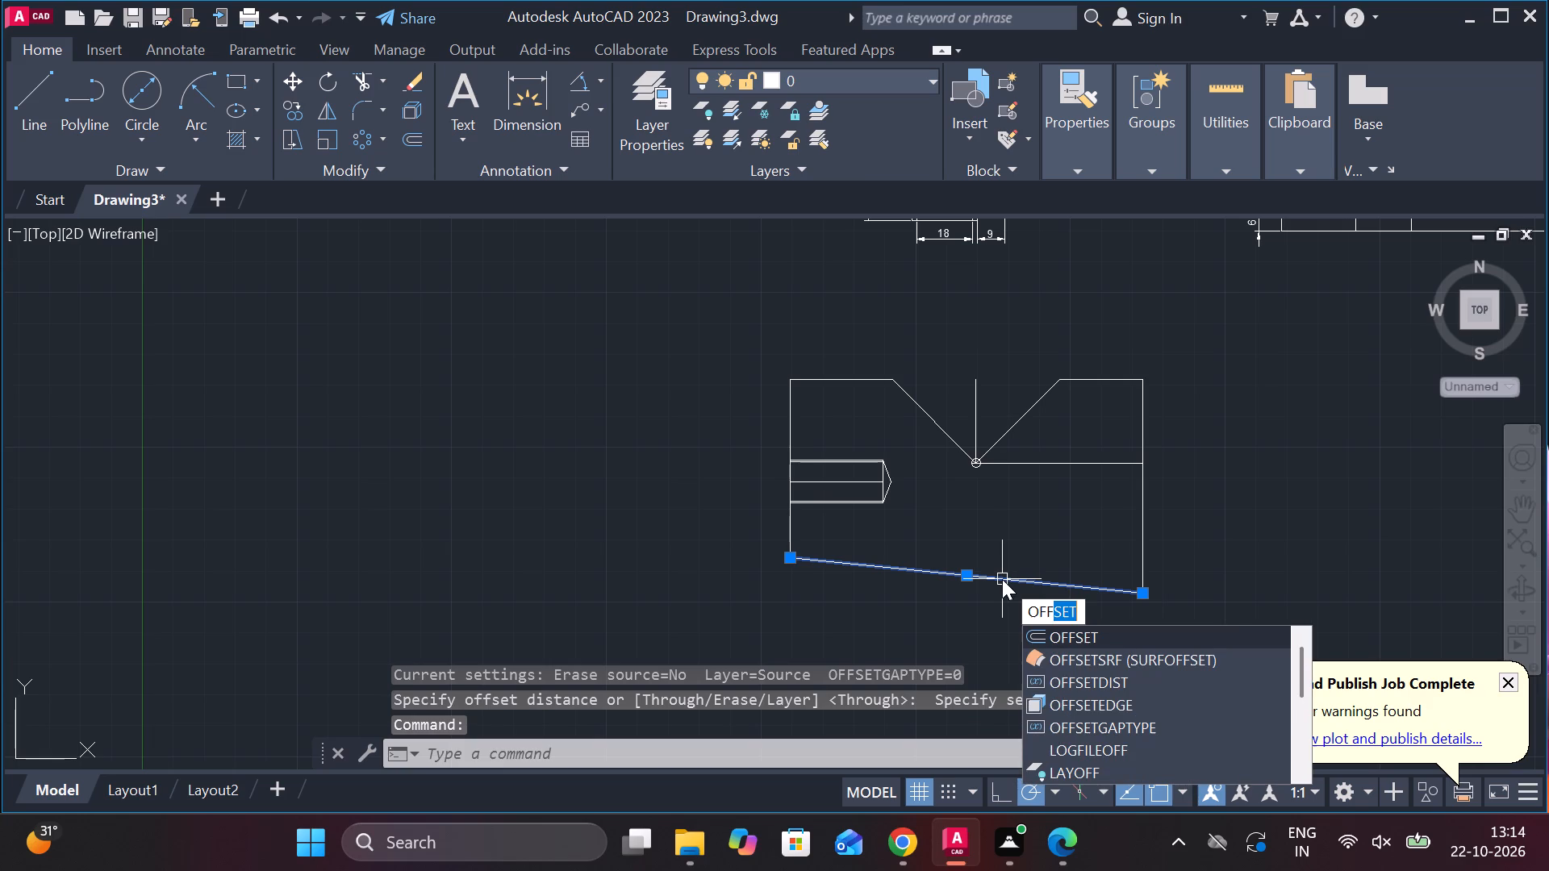
pyautogui.press('Return')
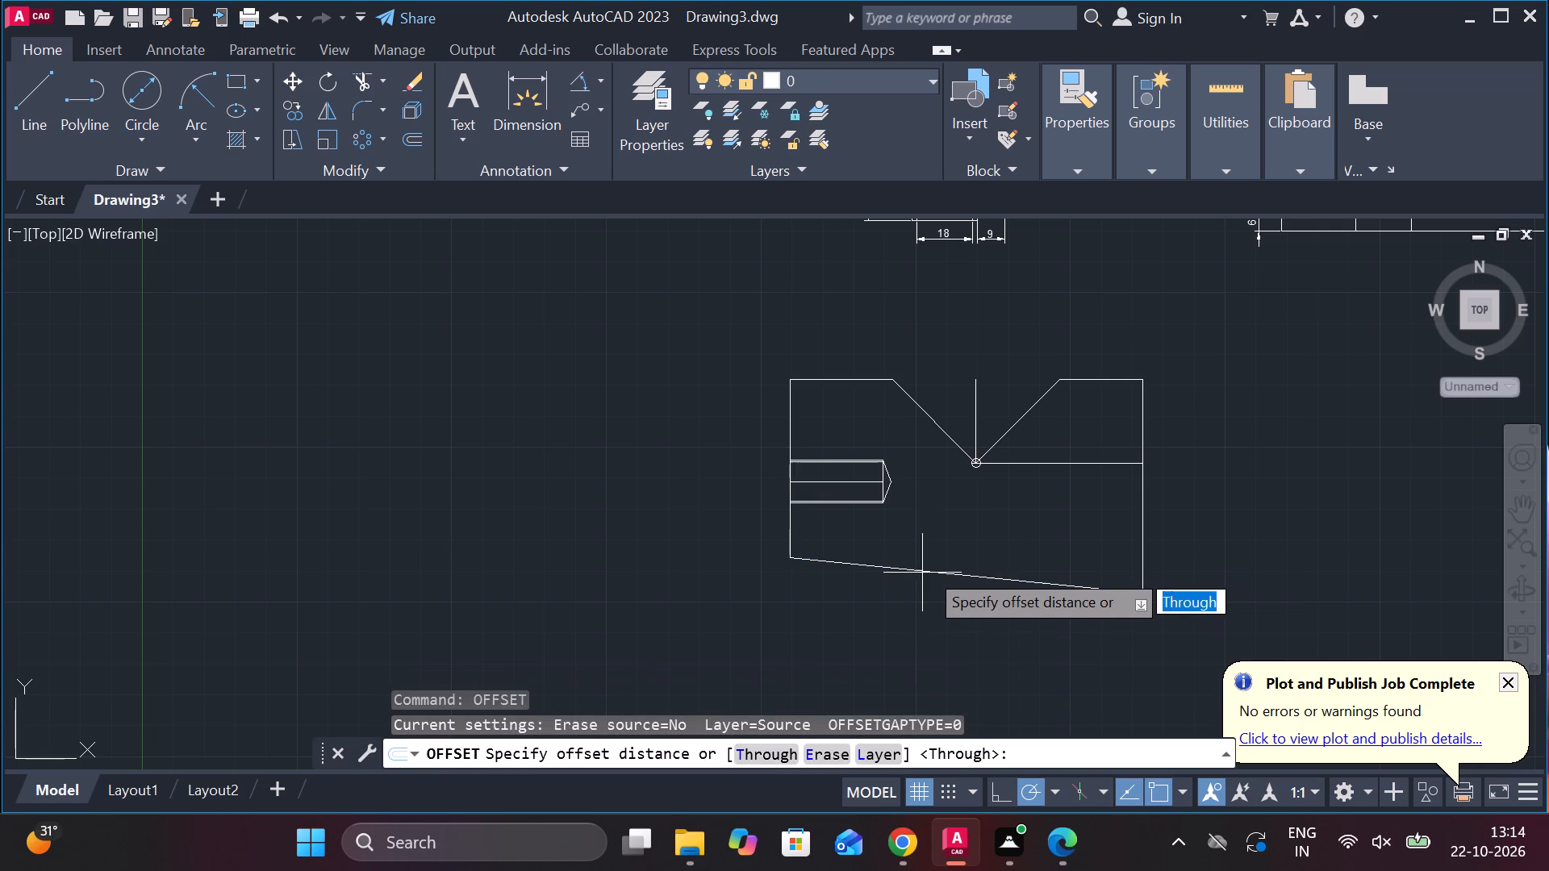
pyautogui.click(970, 575)
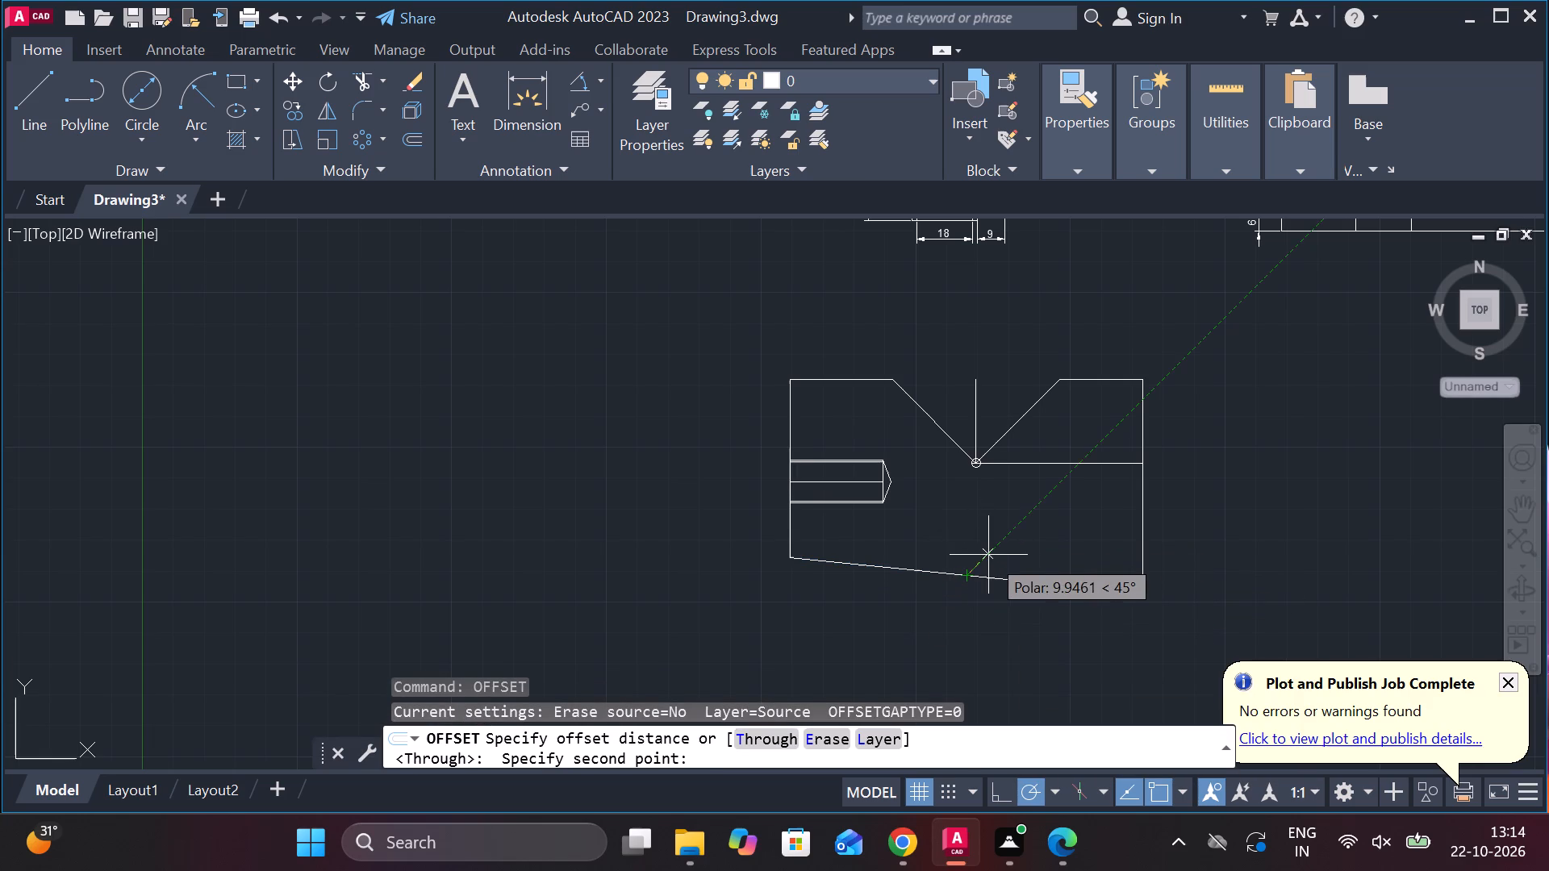
pyautogui.click(973, 551)
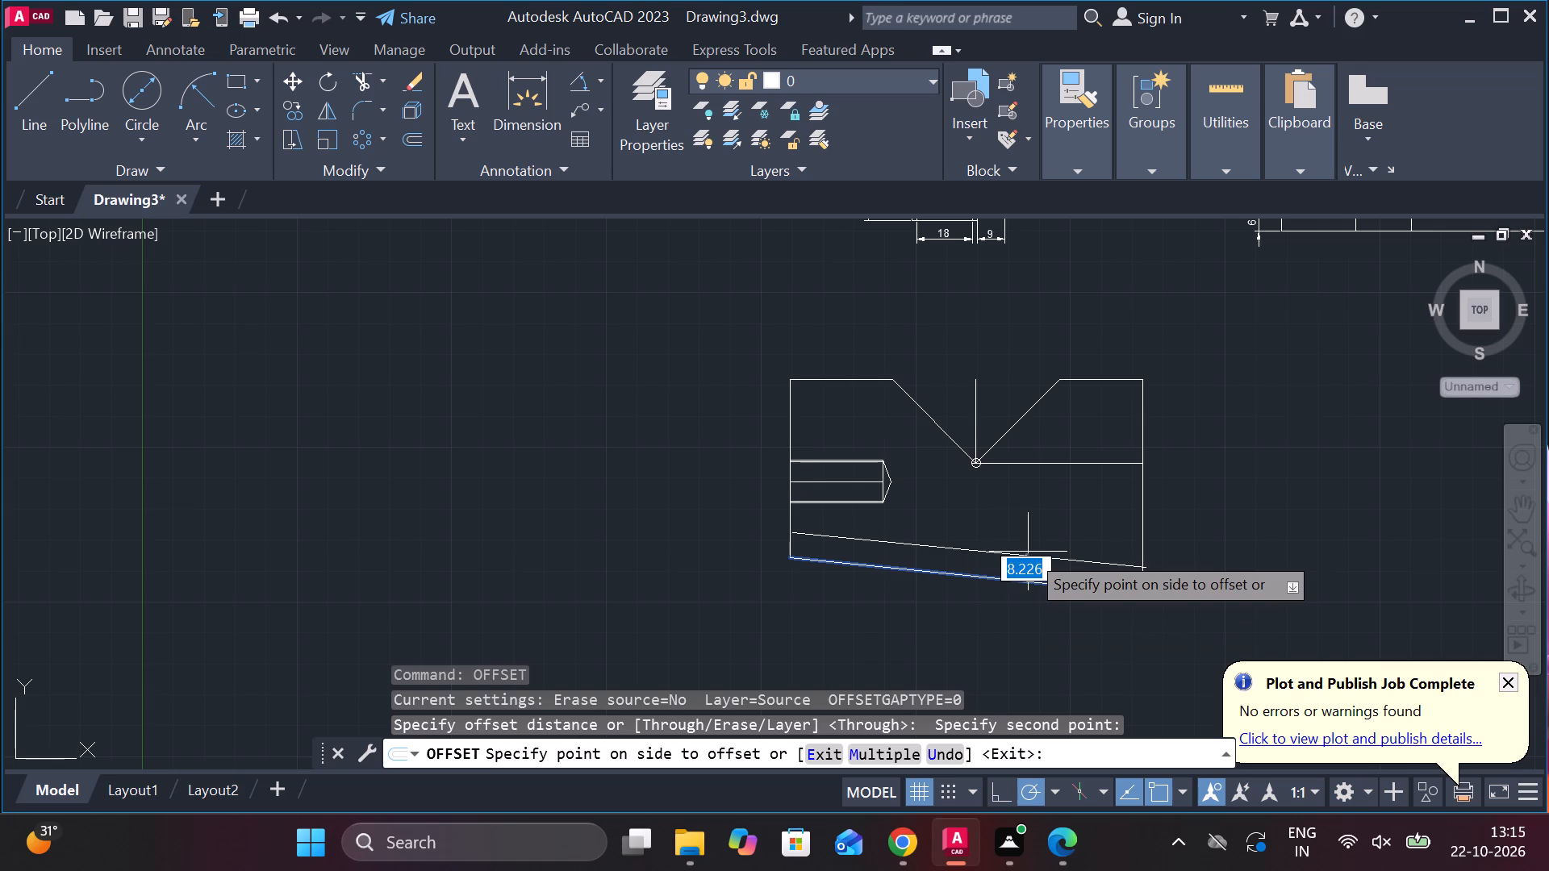
pyautogui.press('7')
pyautogui.press('.')
pyautogui.press('5')
pyautogui.press('Return')
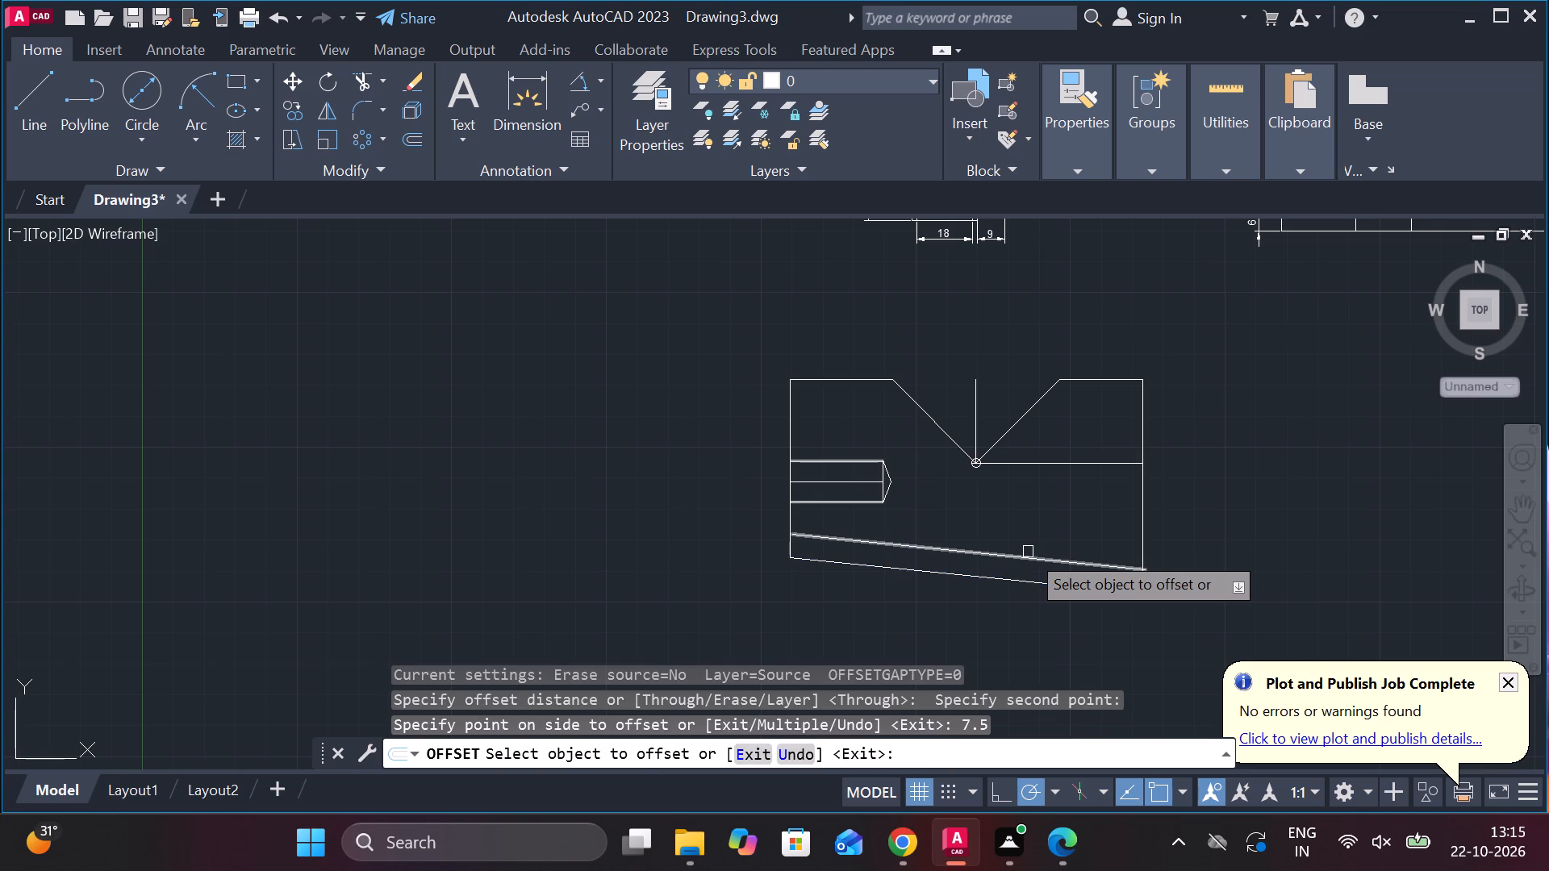
# Delete the 7.5 offset line above the sloped bottom edge of the V-notched view.
pyautogui.scroll(-2, 1113, 511)
pyautogui.scroll(3, 1113, 511)
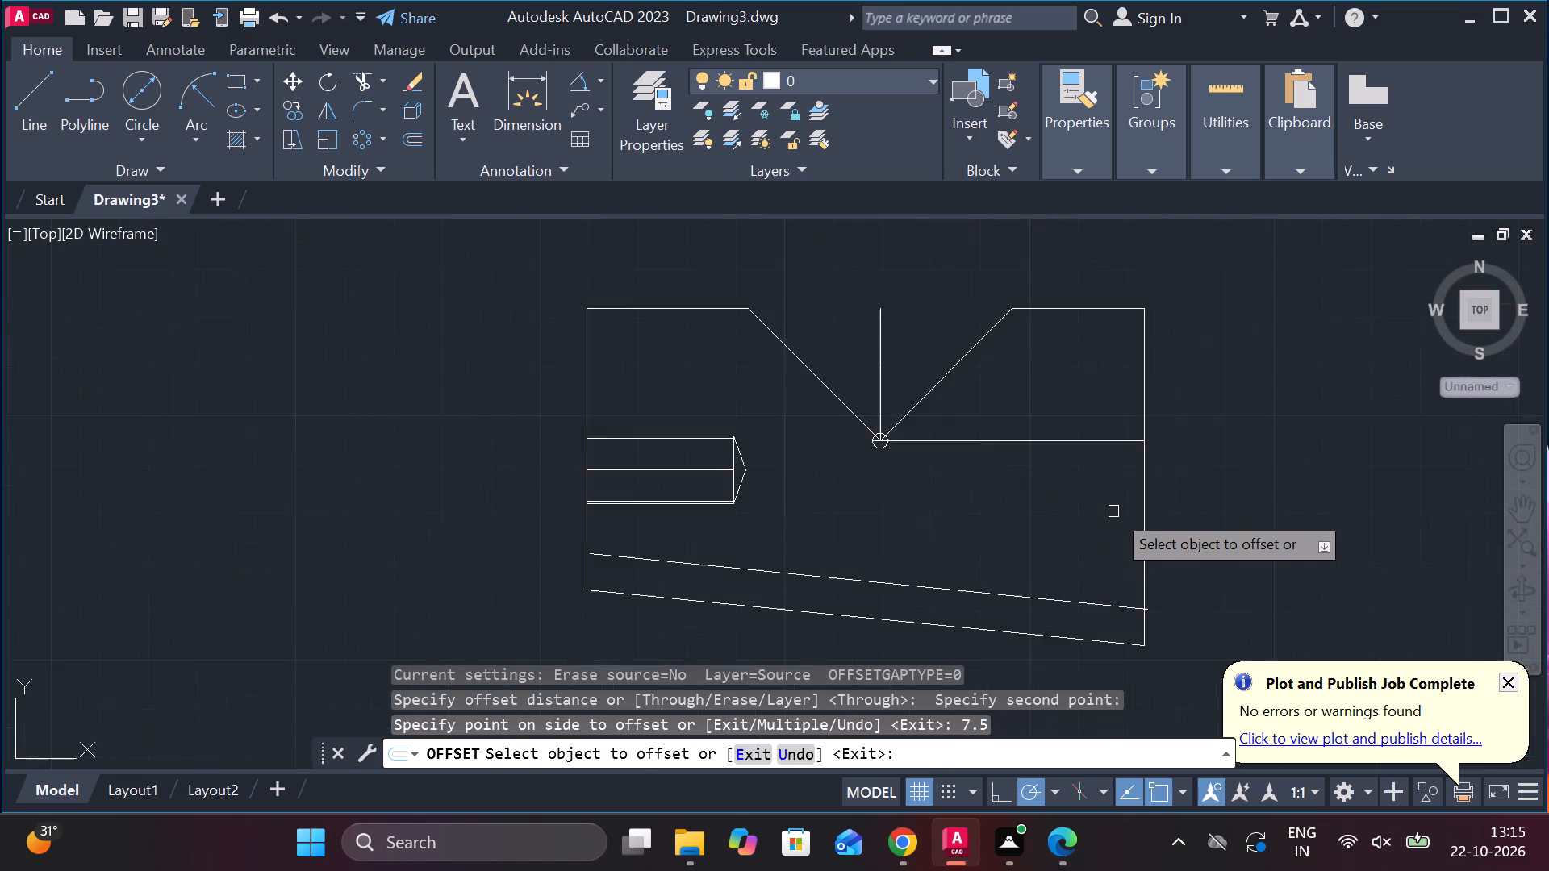
pyautogui.scroll(1, 1113, 511)
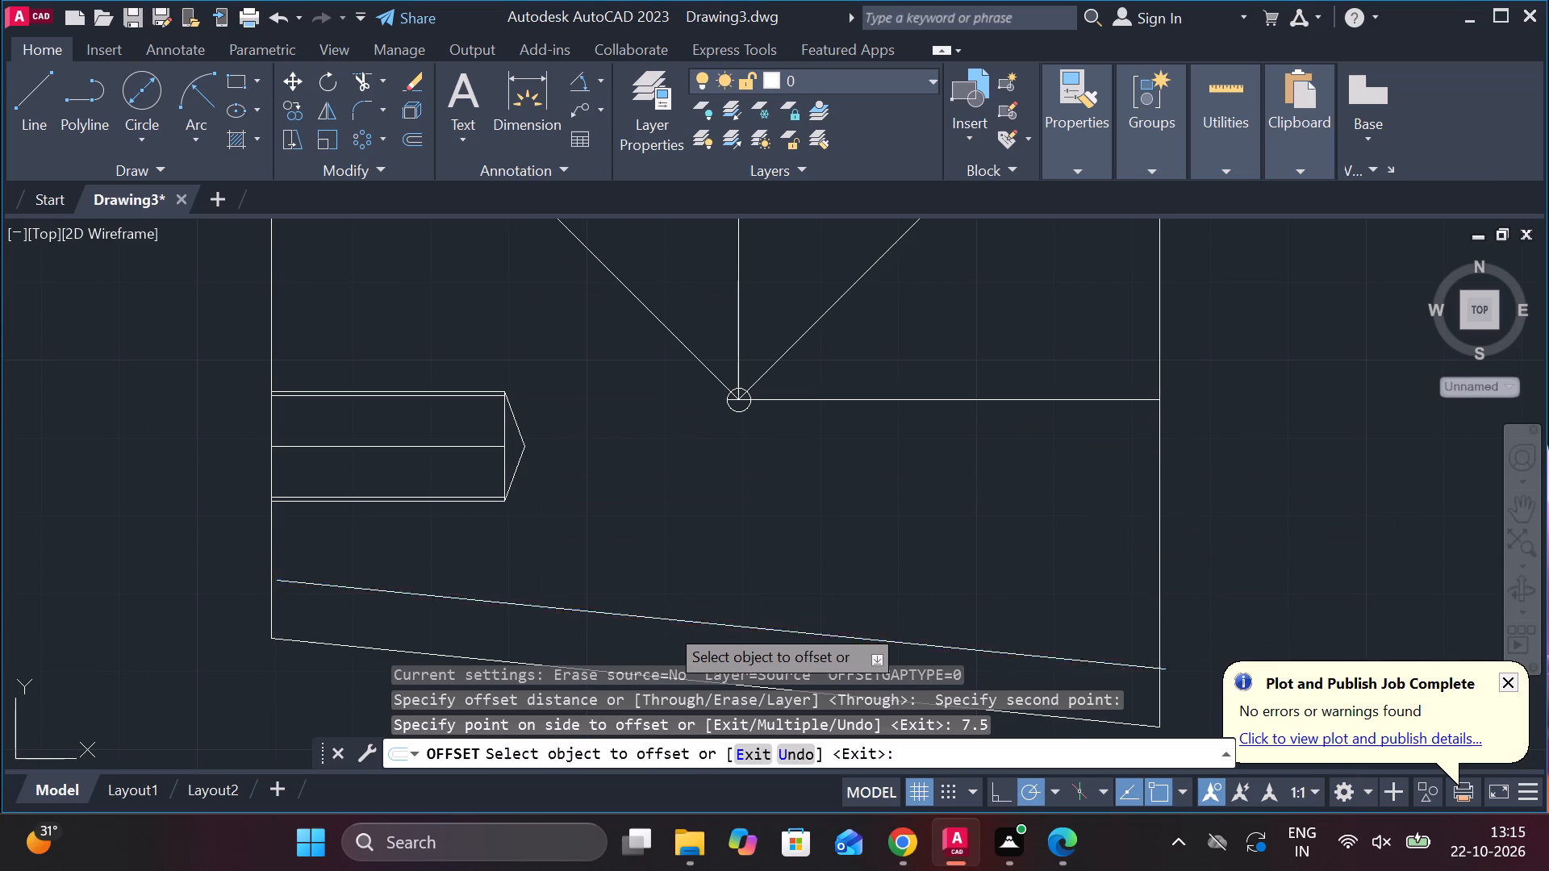
pyautogui.click(666, 624)
pyautogui.press('Delete')
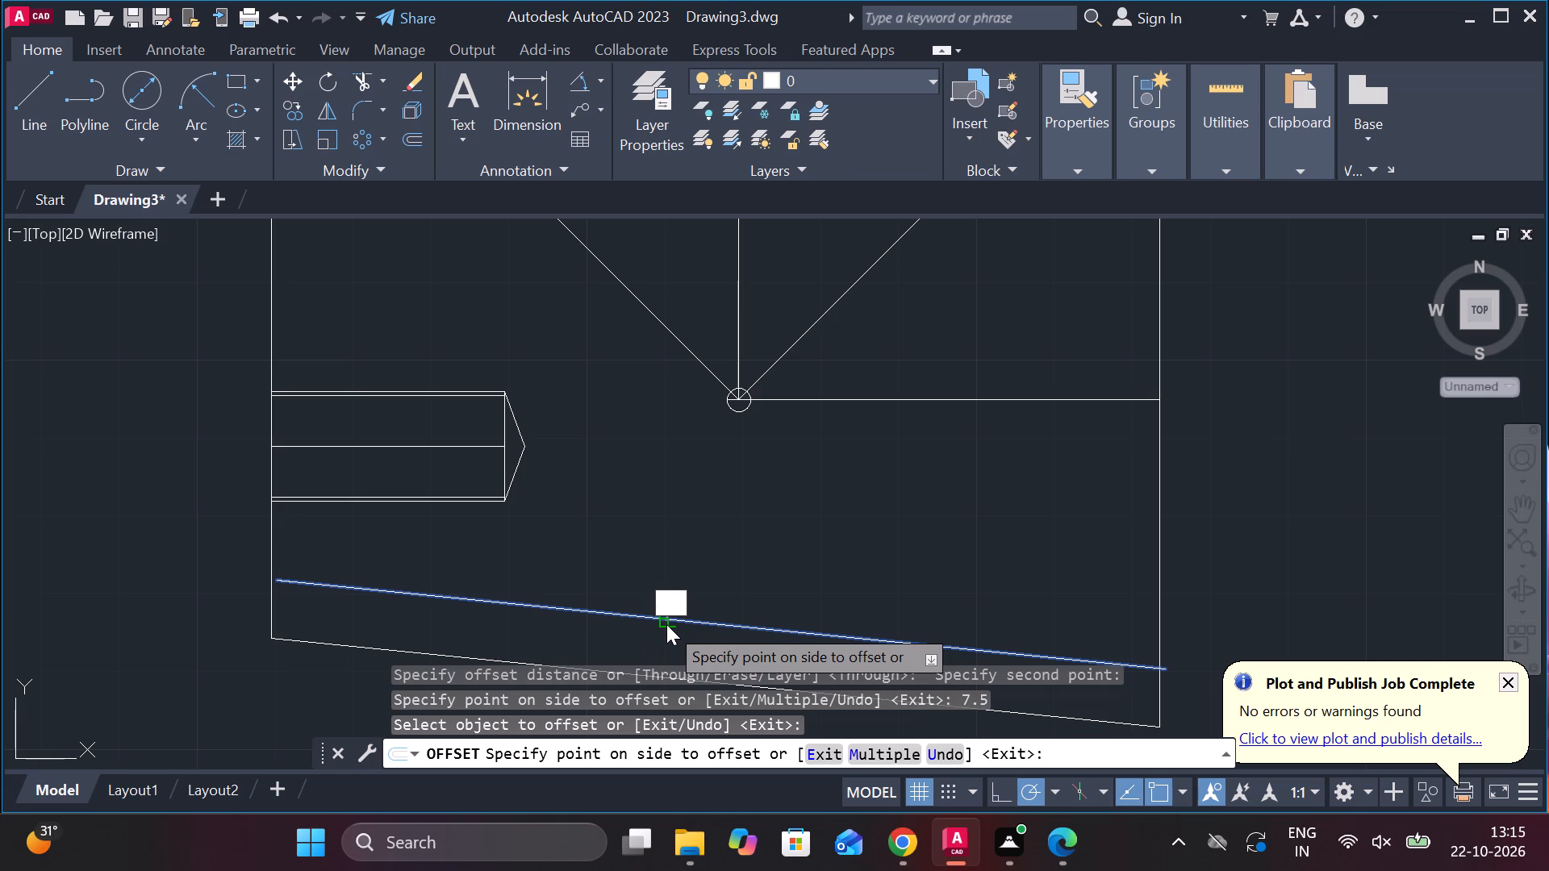
pyautogui.press('Delete')
pyautogui.press('Delete')
pyautogui.press('Escape')
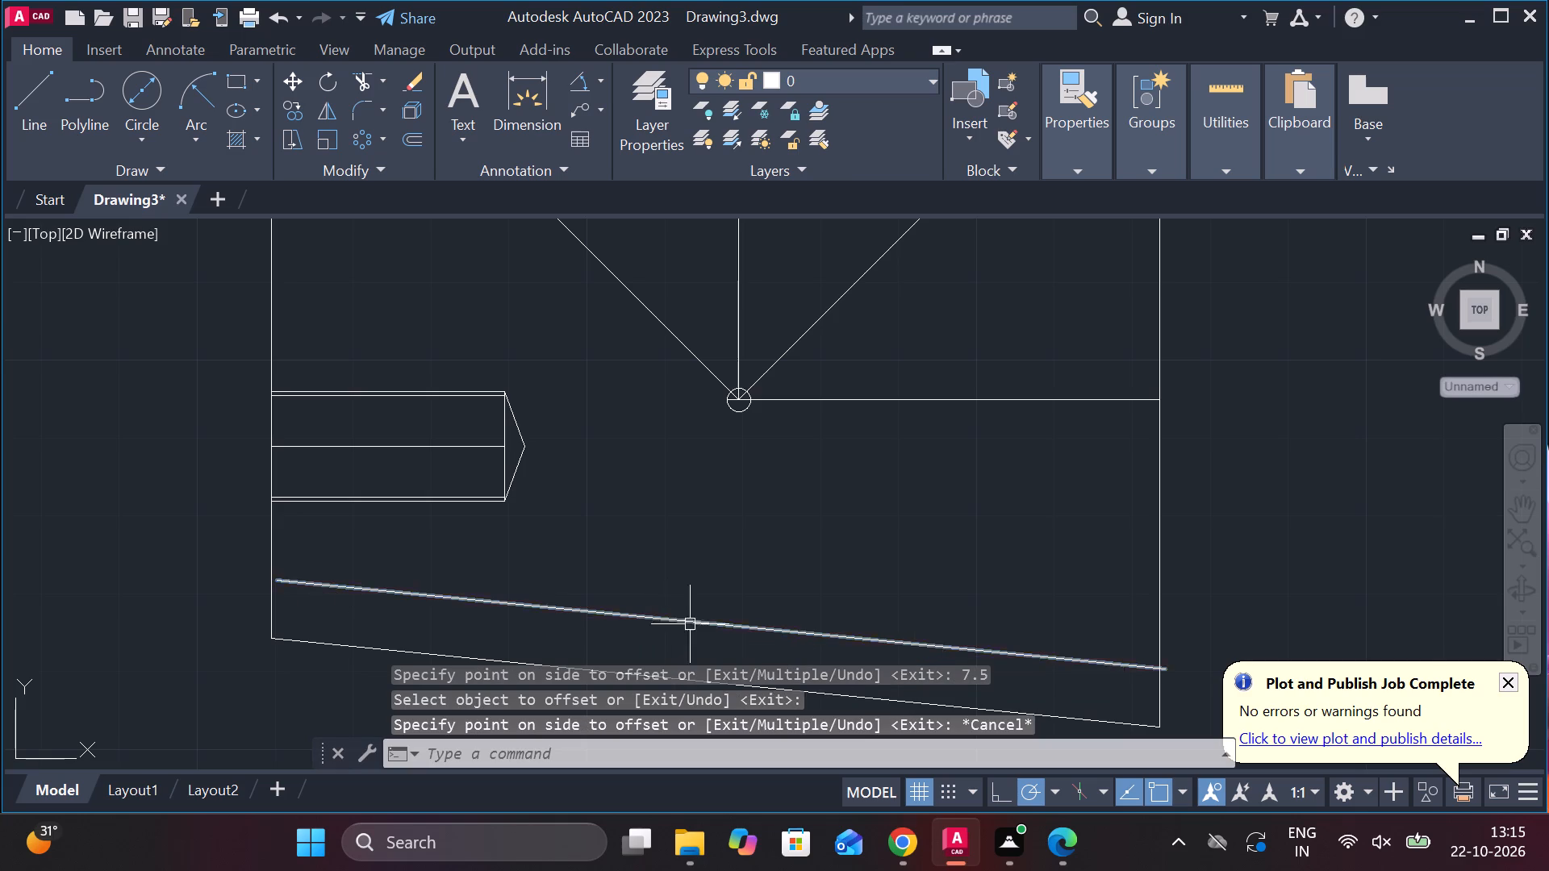
pyautogui.click(850, 633)
pyautogui.press('Delete')
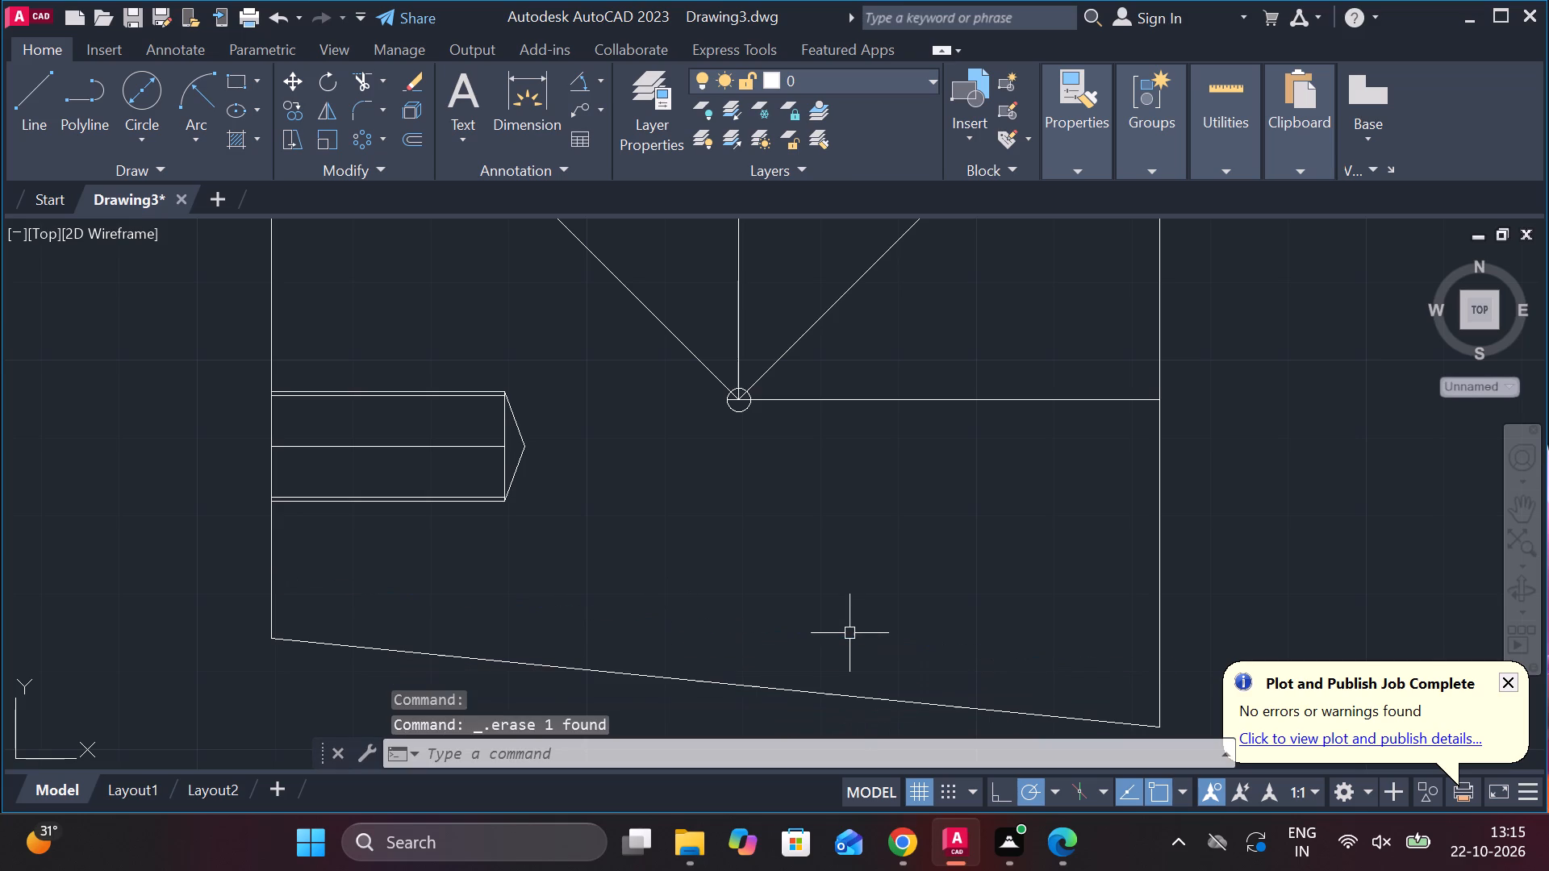
# Offset the sloped bottom edge of the V-notched view by 6.5 upward, into the view.
pyautogui.click(785, 693)
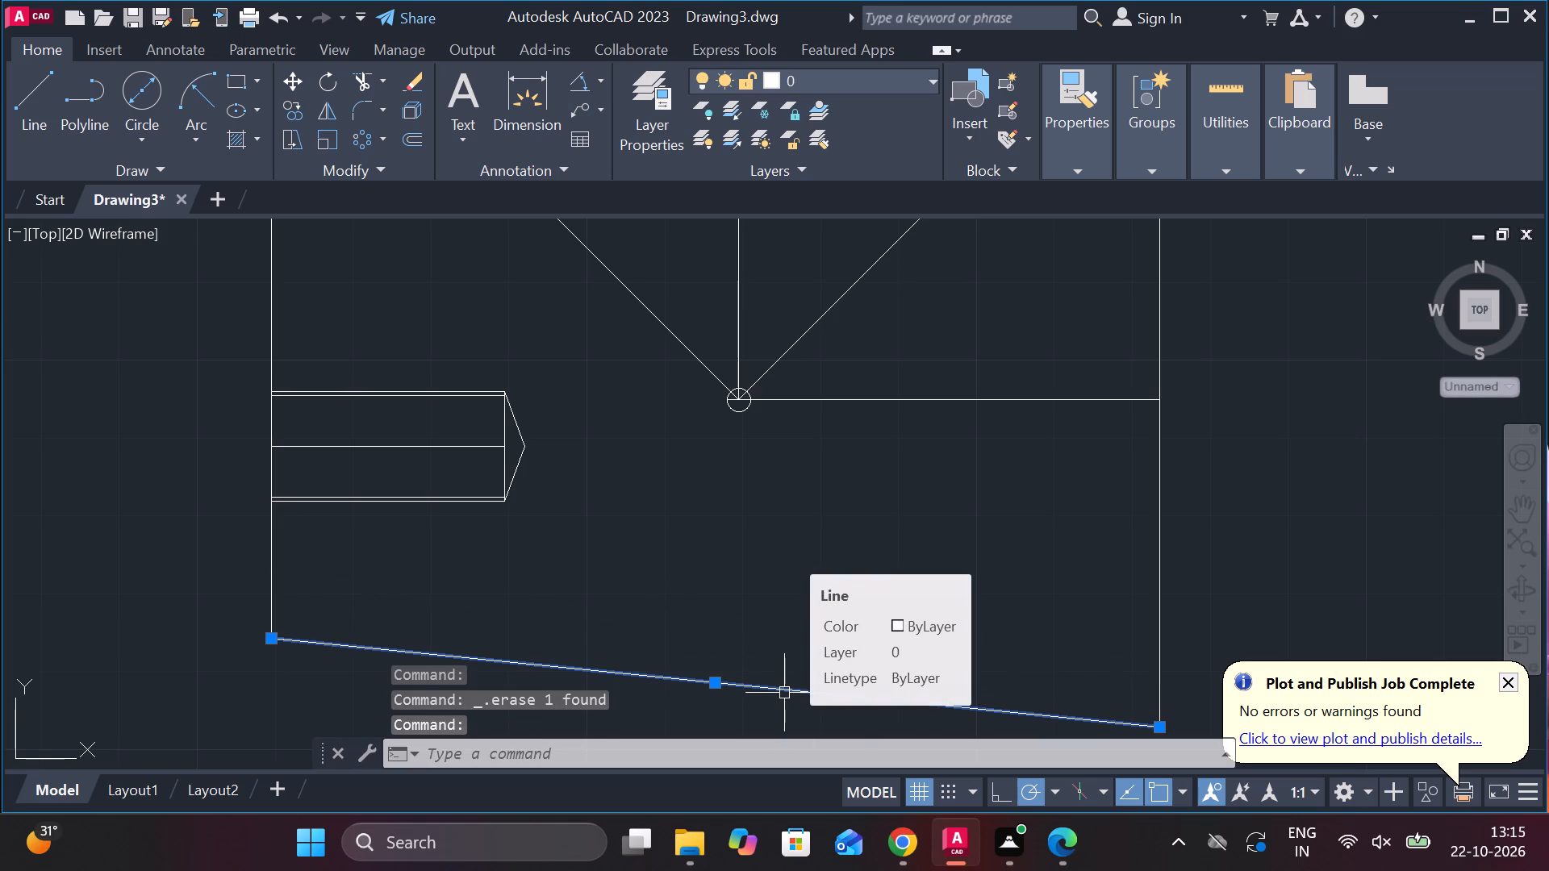
pyautogui.press('o')
pyautogui.press('f')
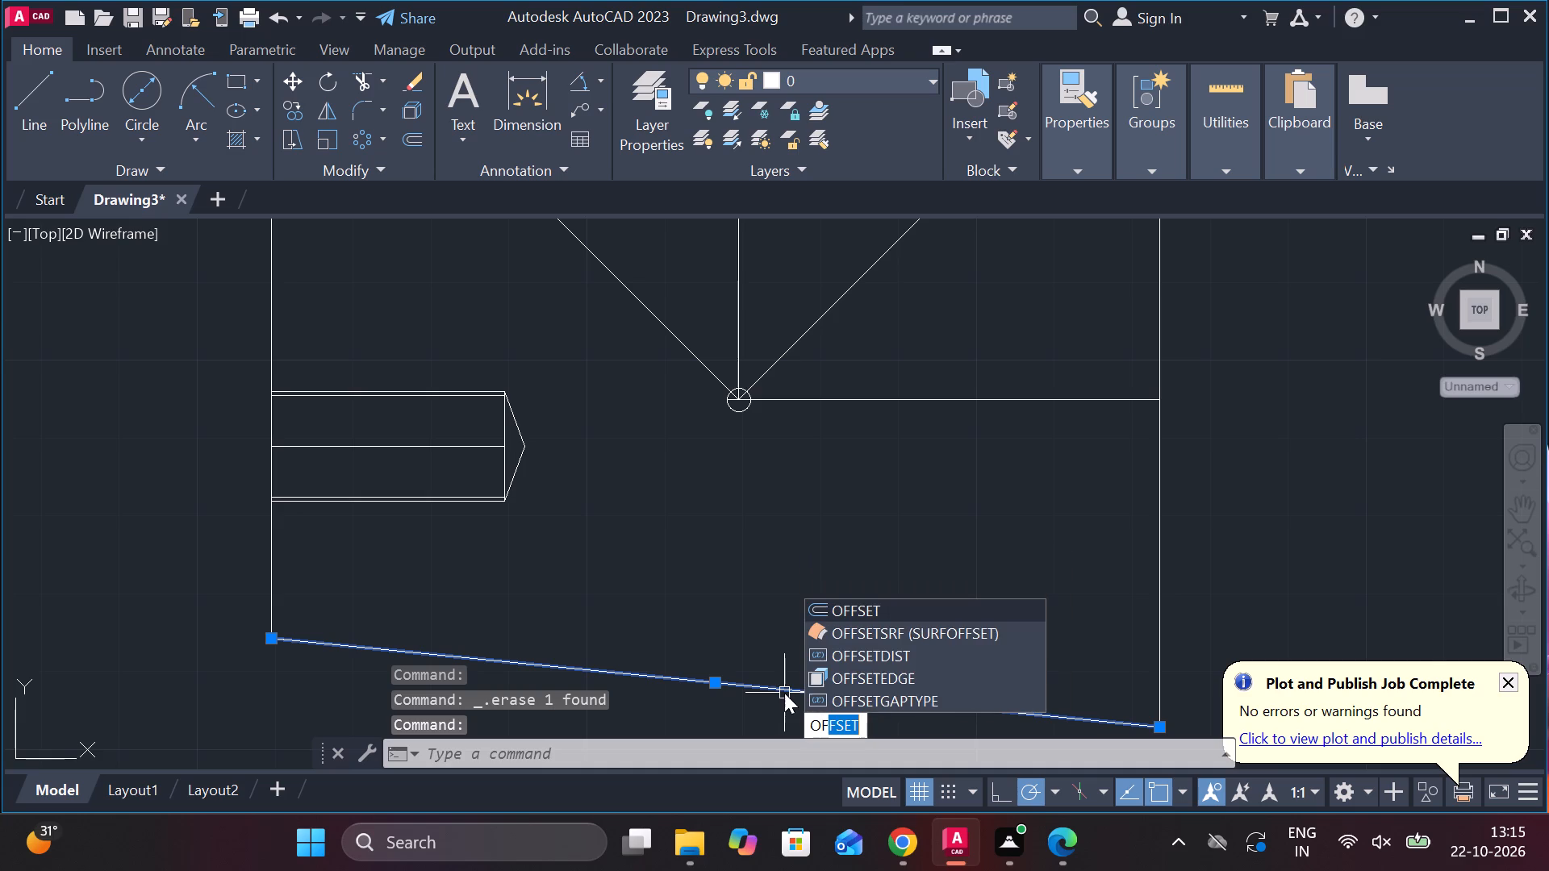
pyautogui.press('Return')
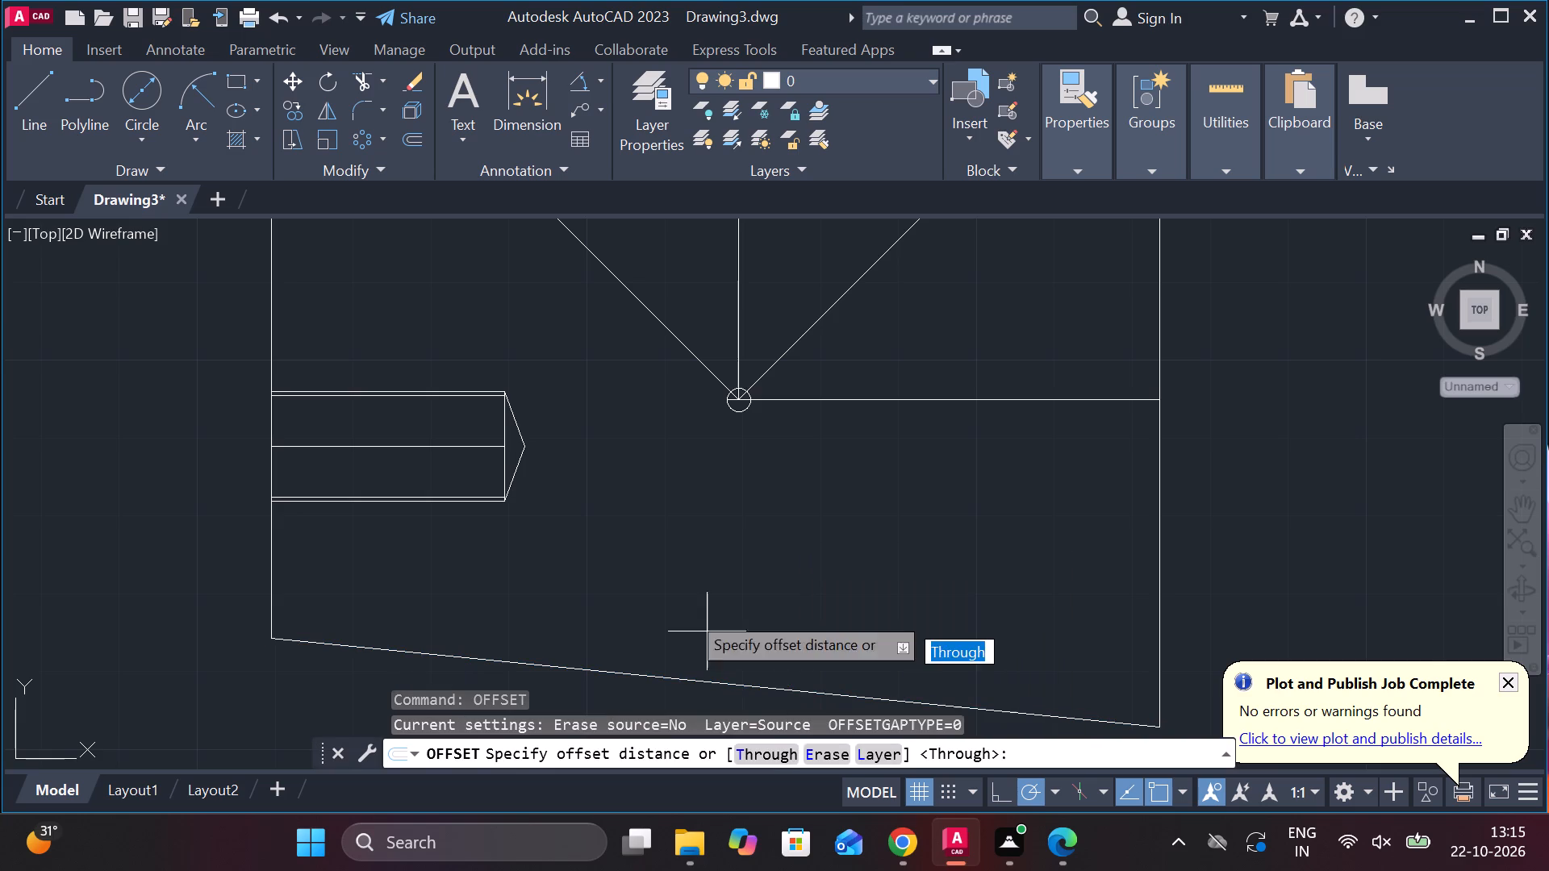
pyautogui.click(712, 681)
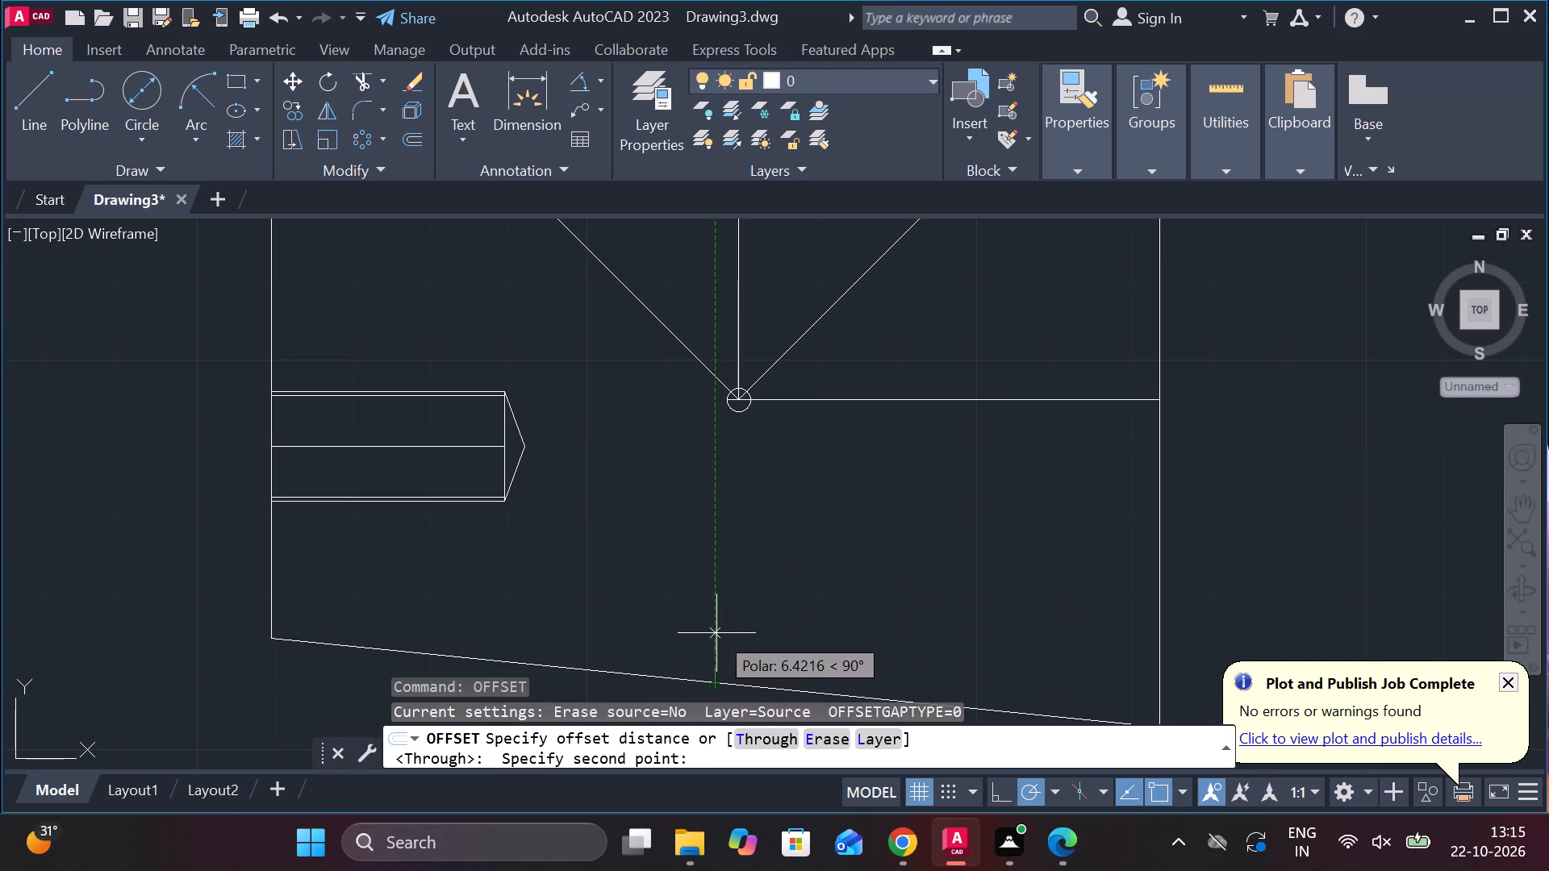
pyautogui.click(721, 602)
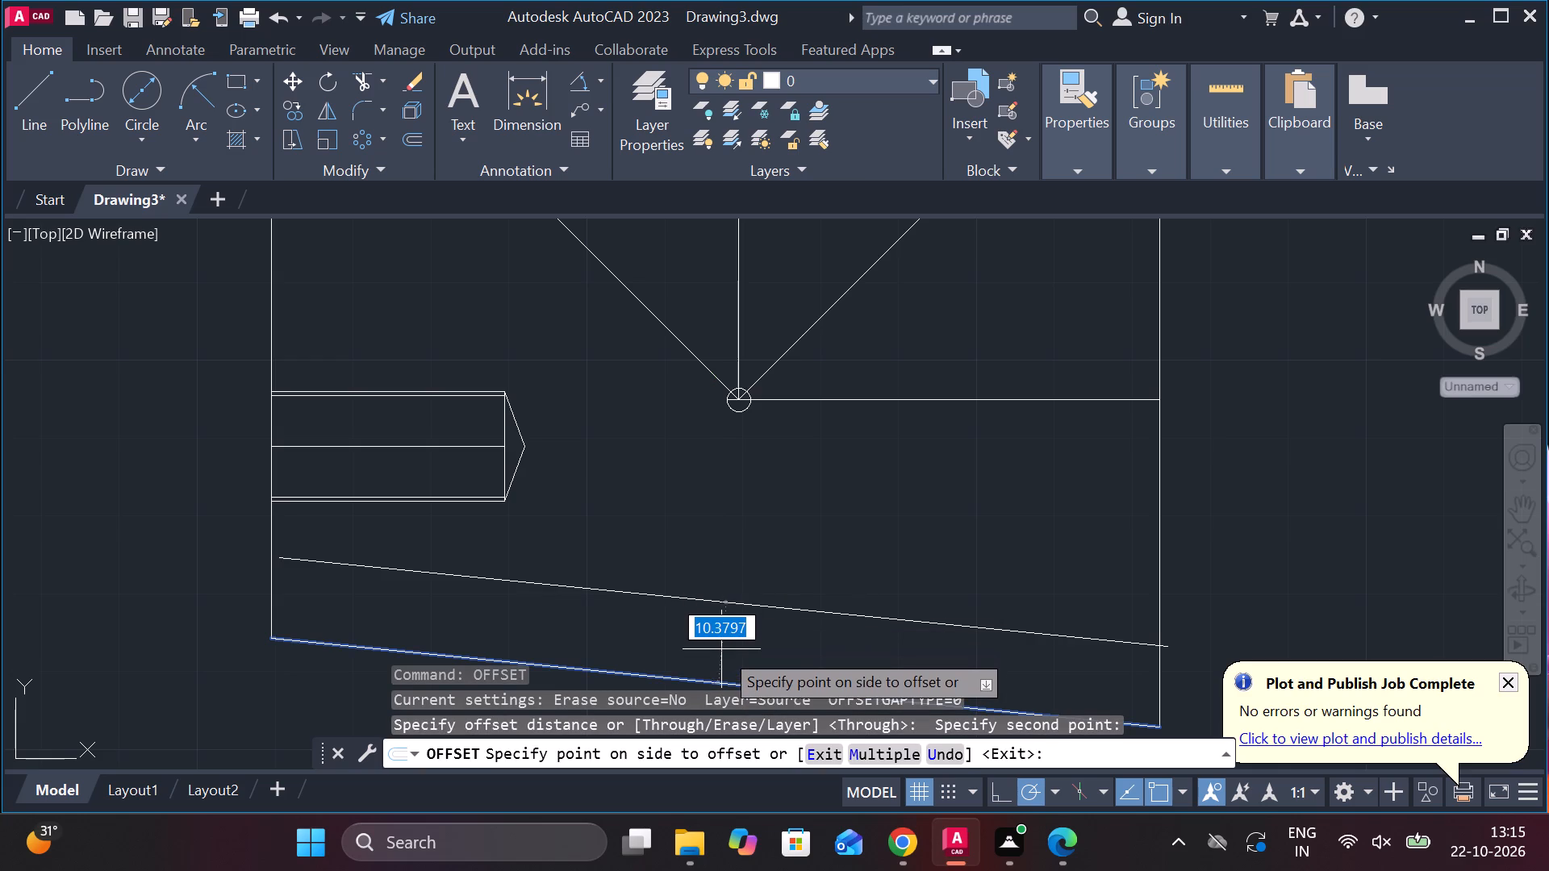
pyautogui.press('6')
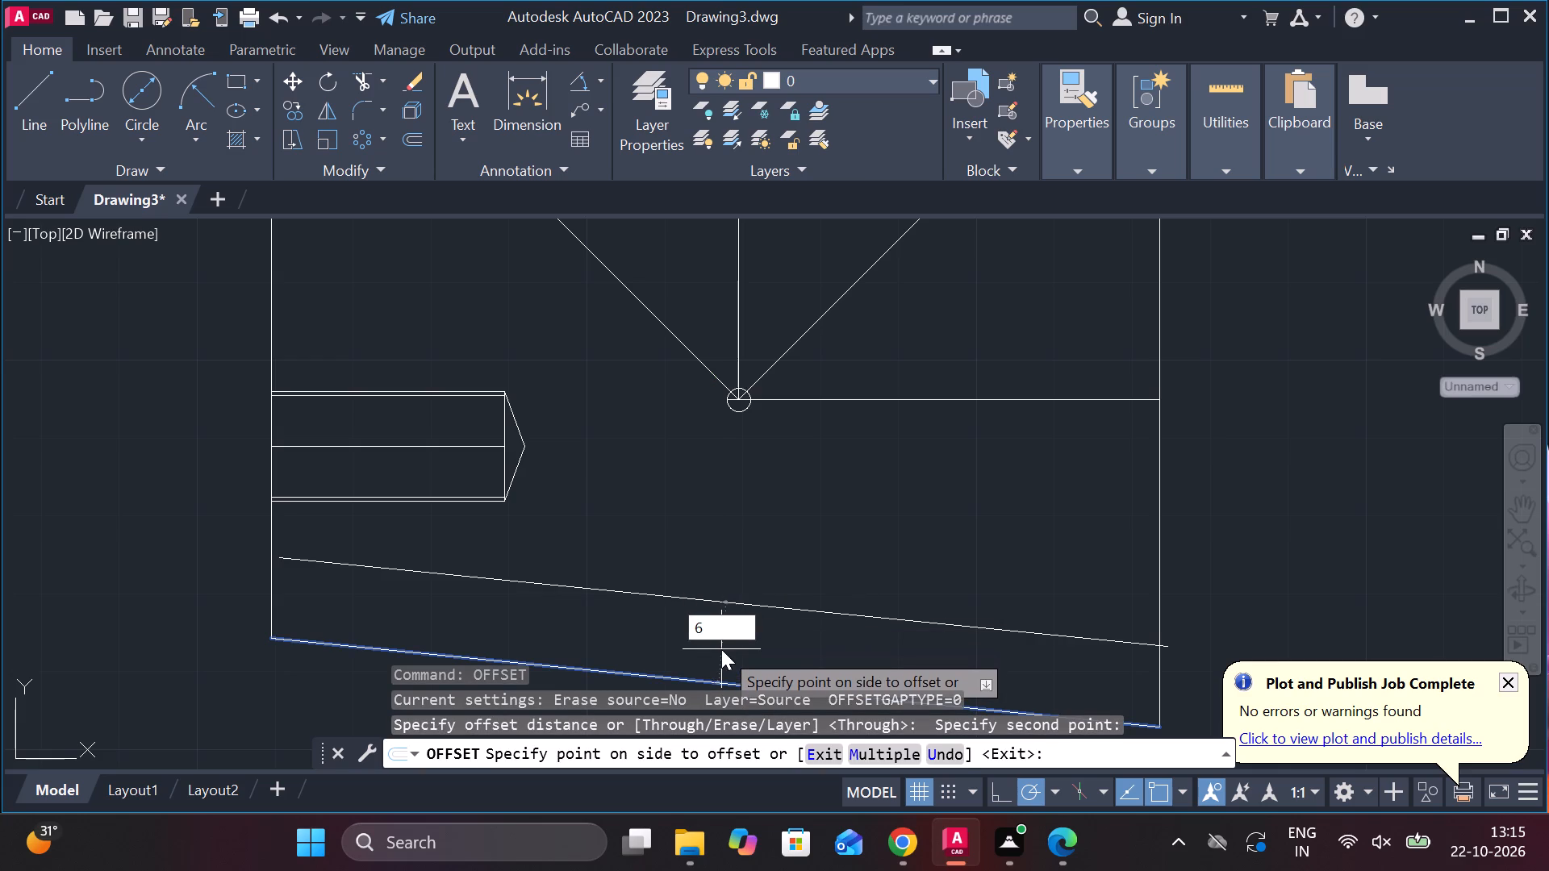
pyautogui.write('.5')
pyautogui.press('Return')
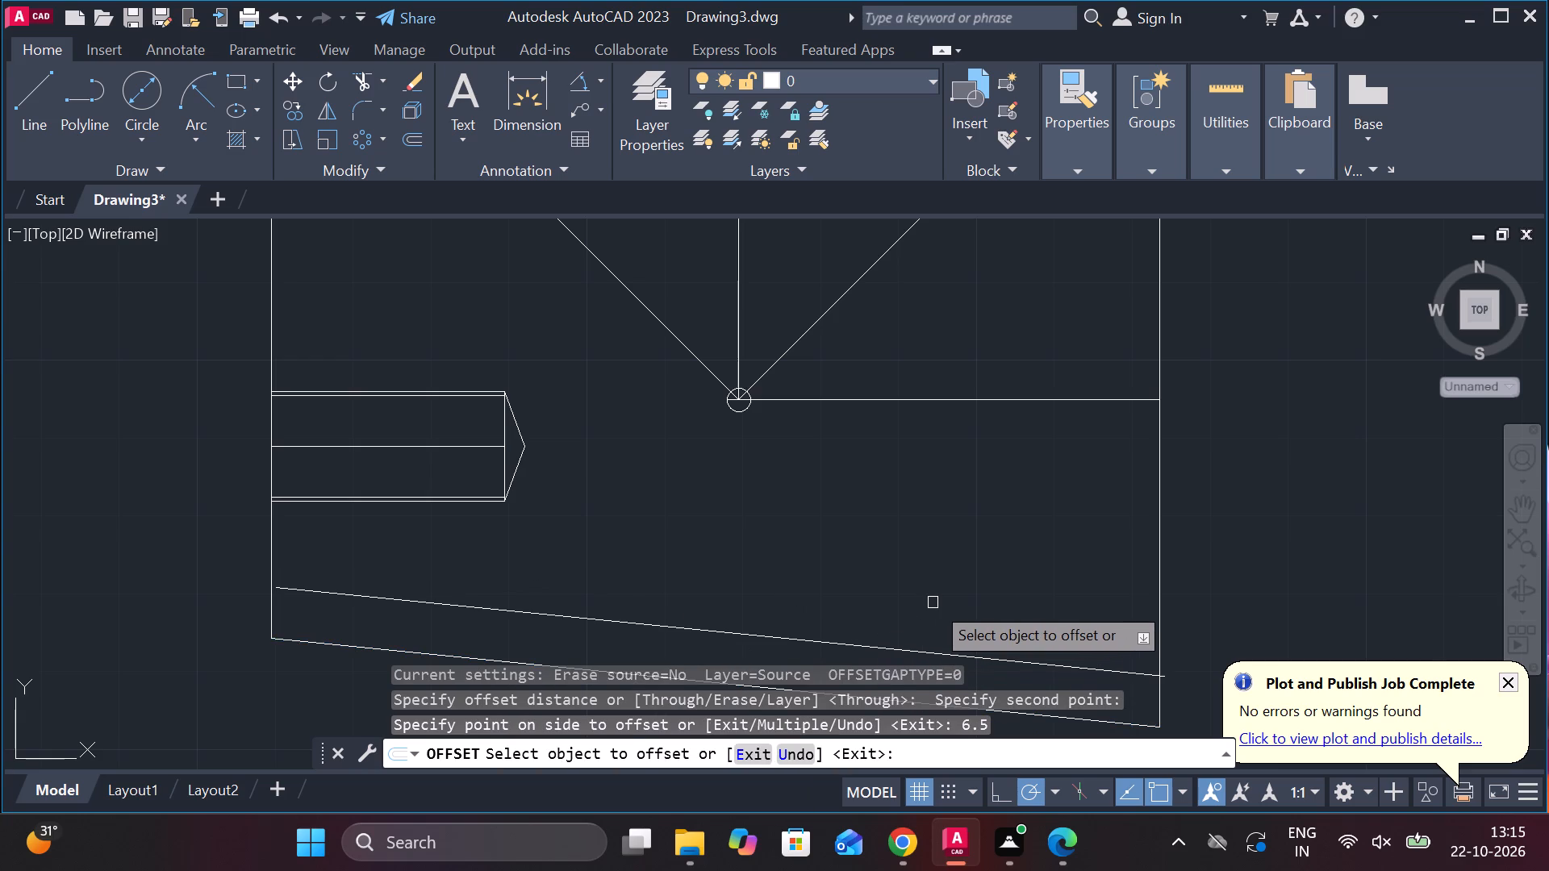
pyautogui.press('Escape')
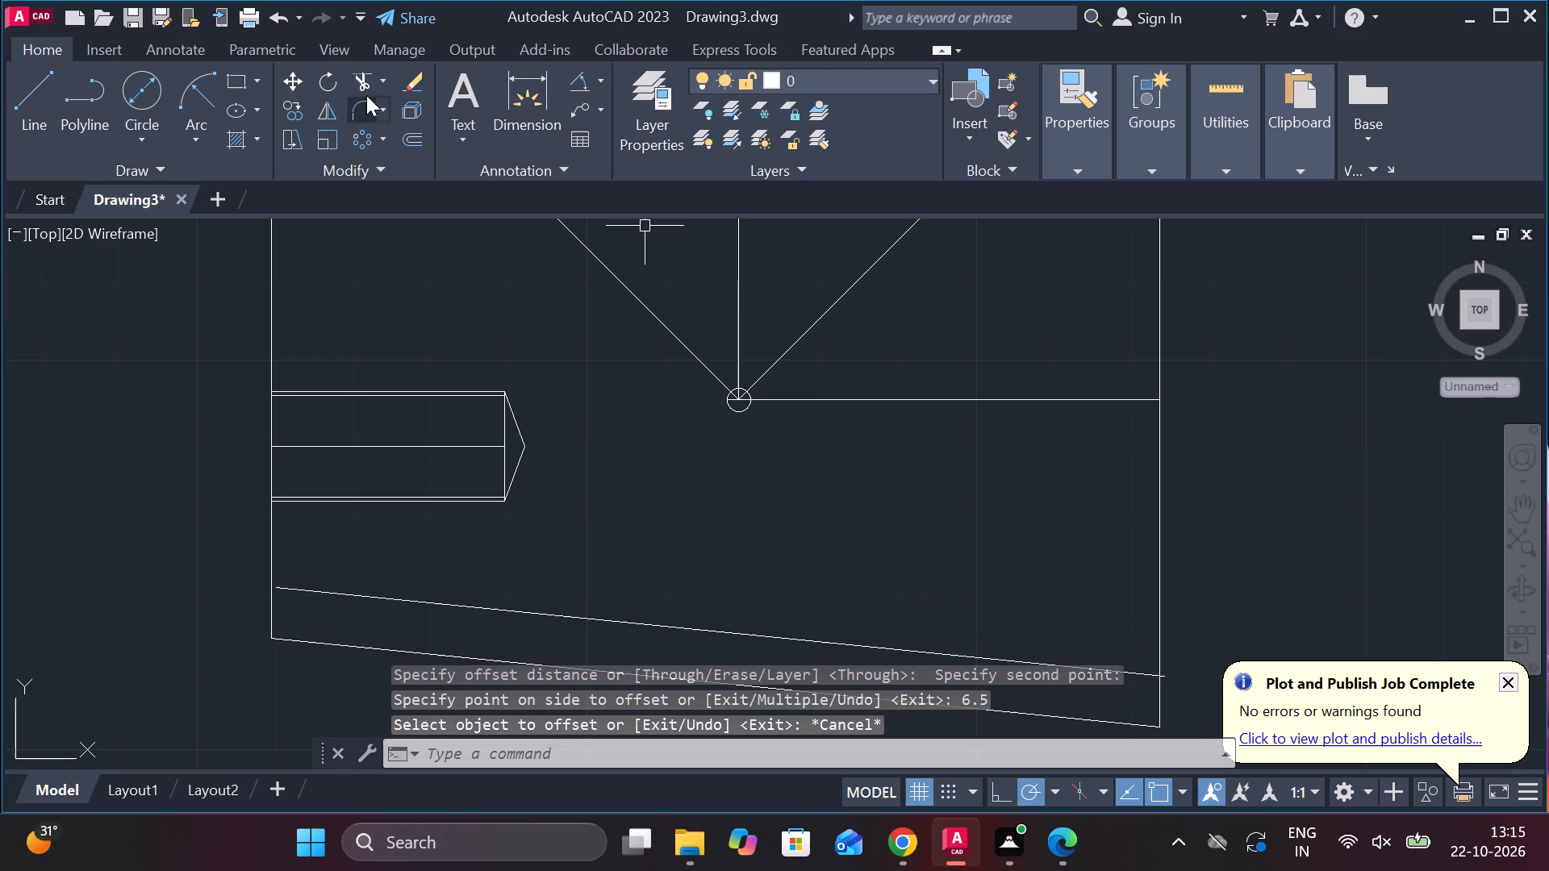
# Trim the end of the sloped offset line that overhangs beyond the view's right edge.
pyautogui.click(366, 87)
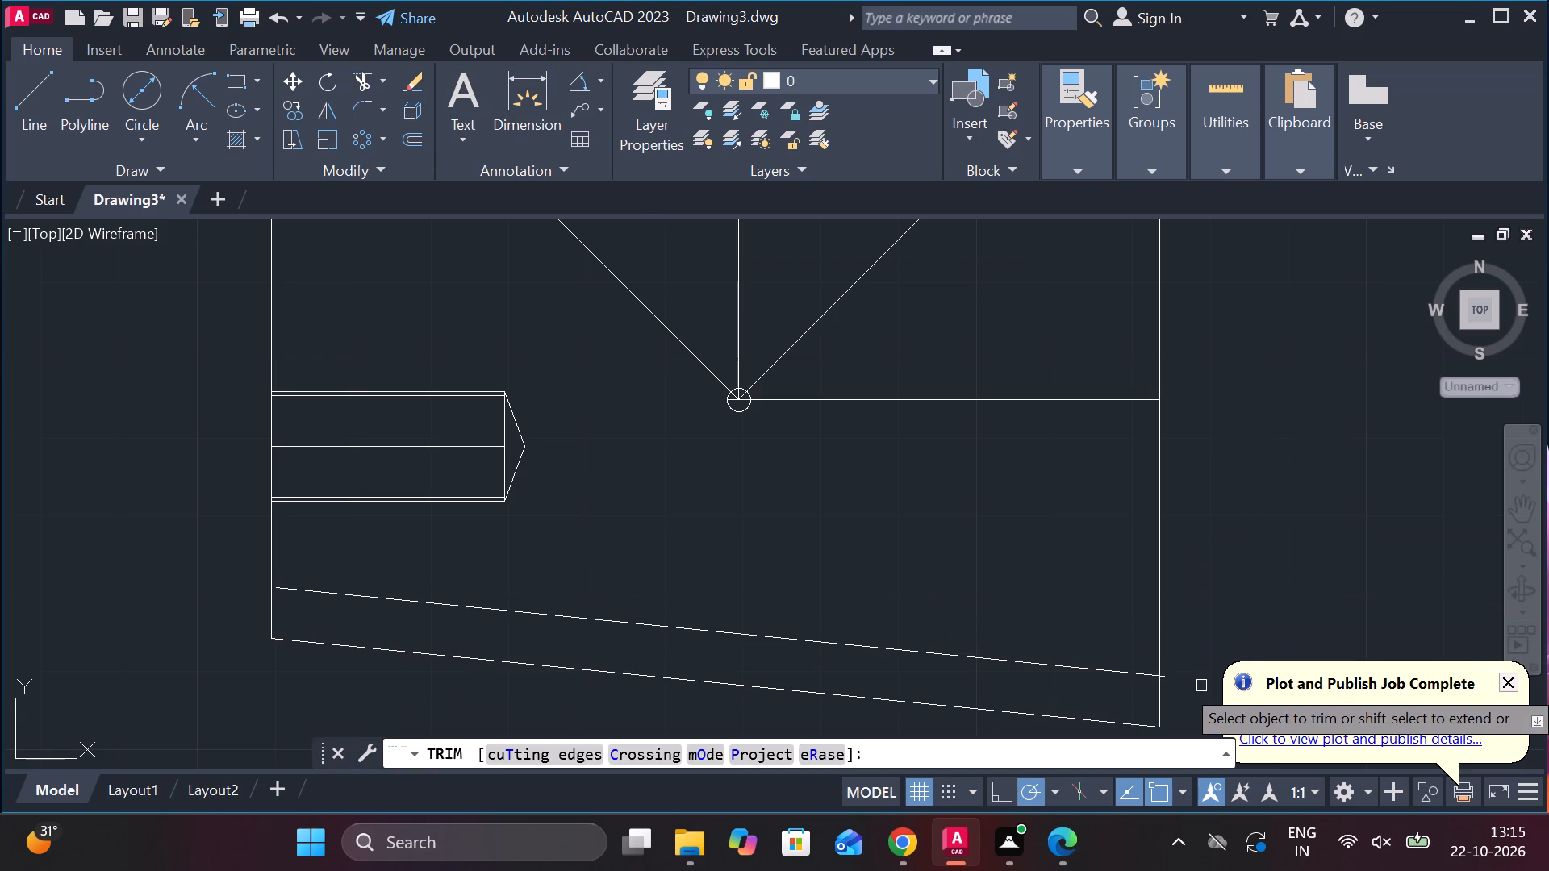
pyautogui.scroll(3, 1201, 686)
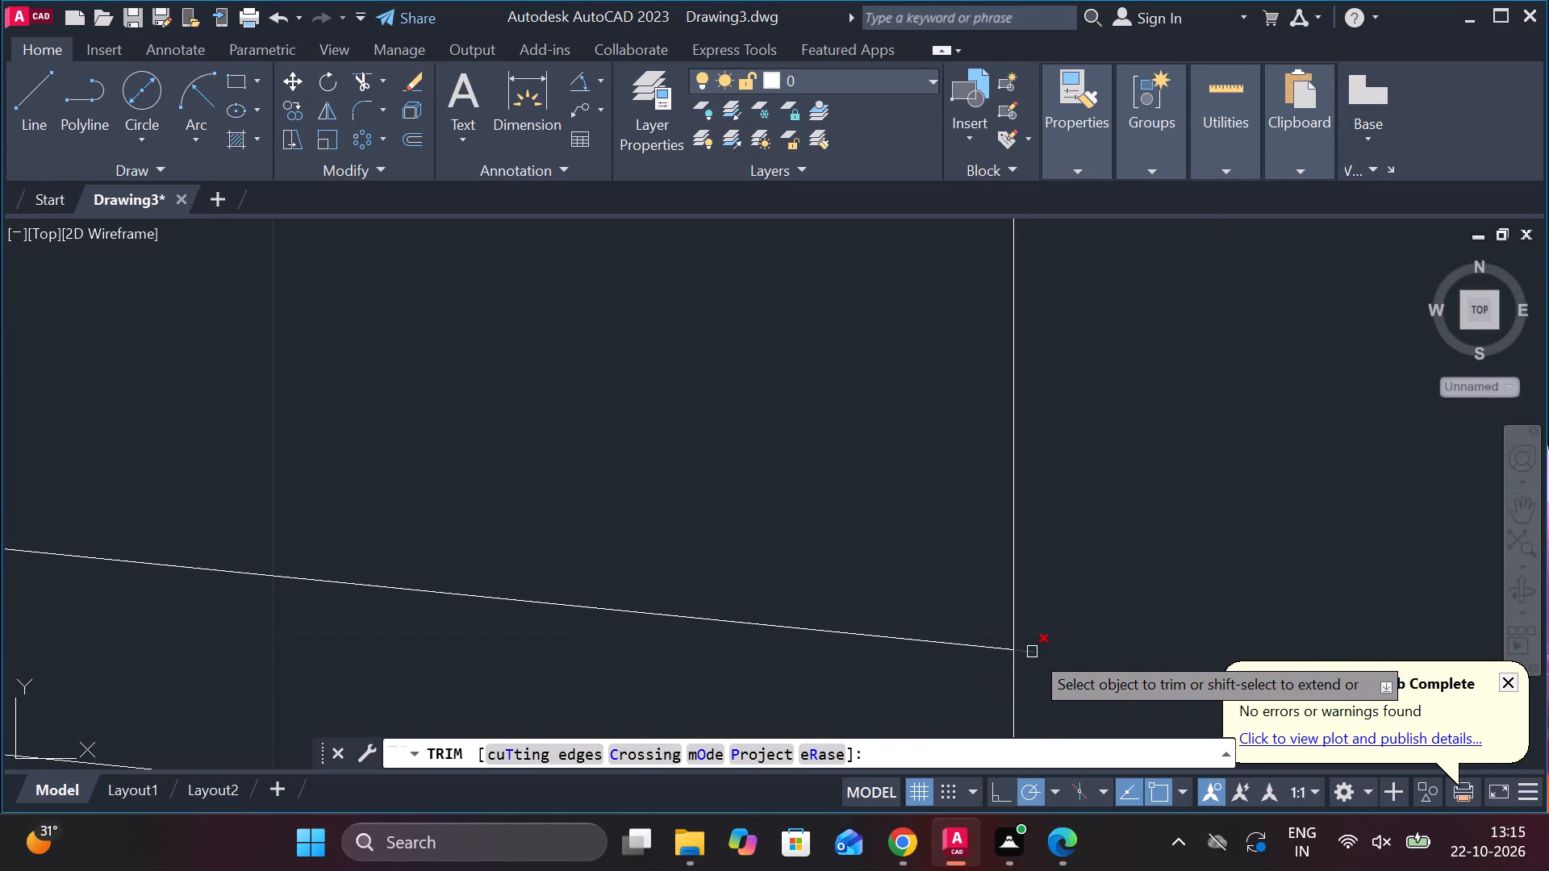
pyautogui.click(1032, 652)
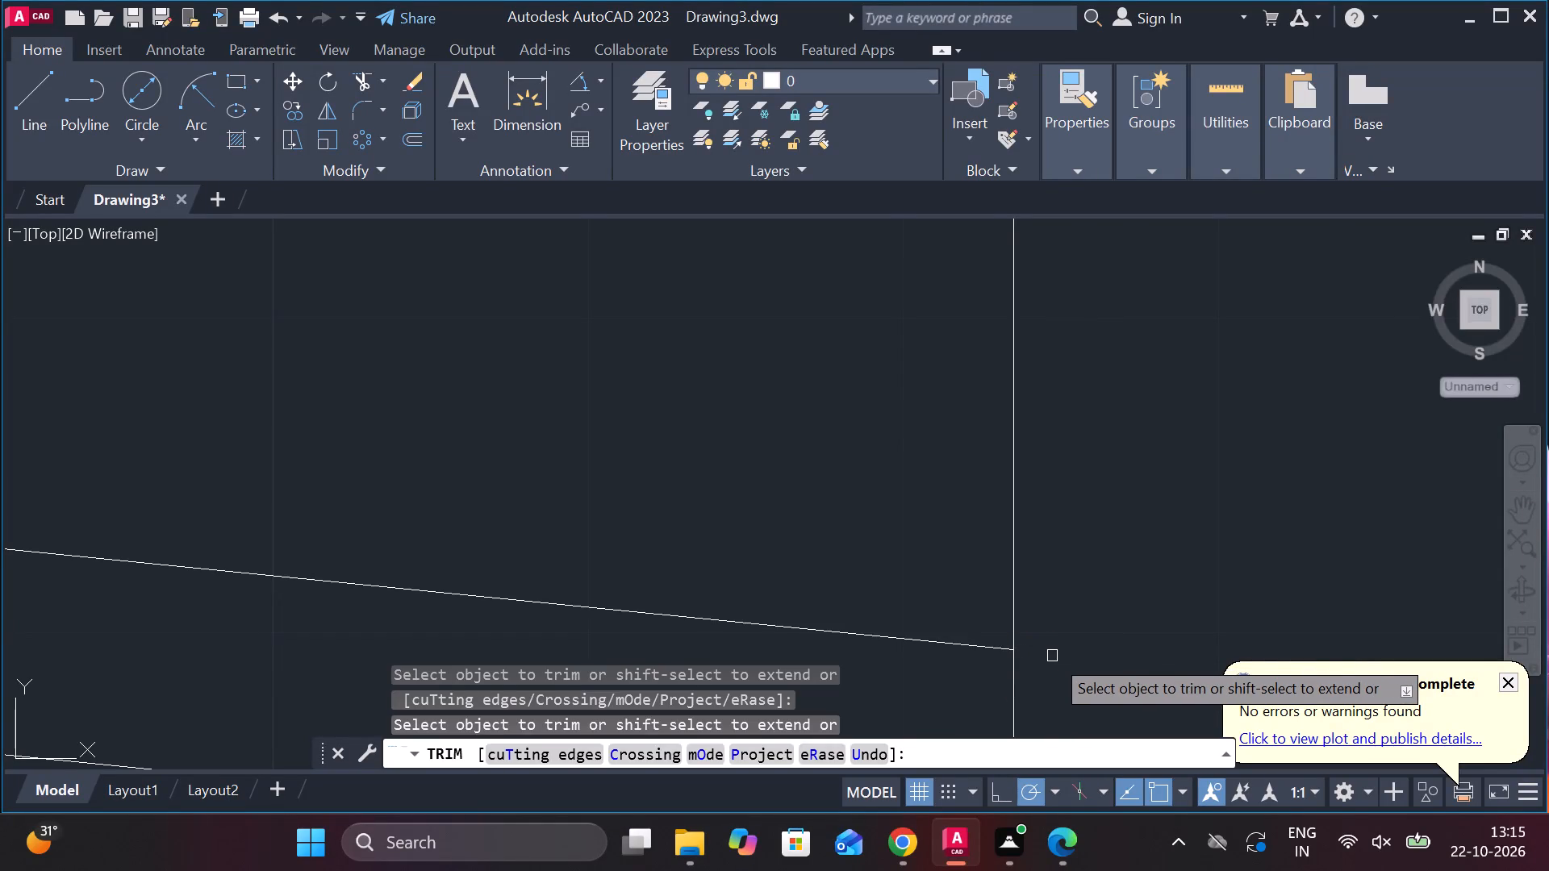
pyautogui.press('Escape')
# Extend the upper sloped line's left end to the view's left vertical edge.
pyautogui.write('EX')
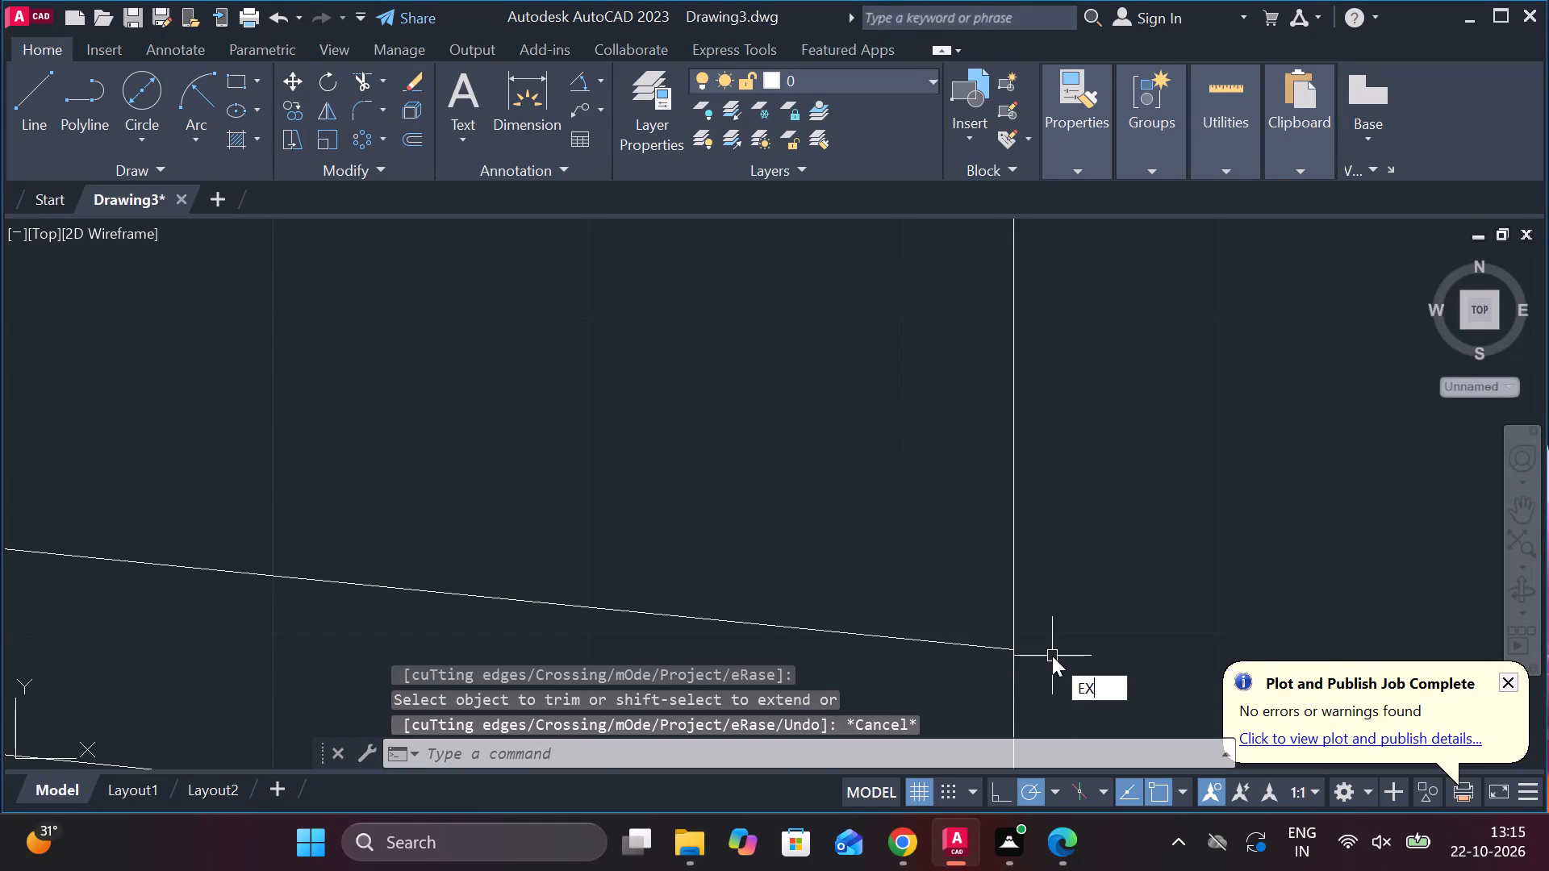
pyautogui.press('Return')
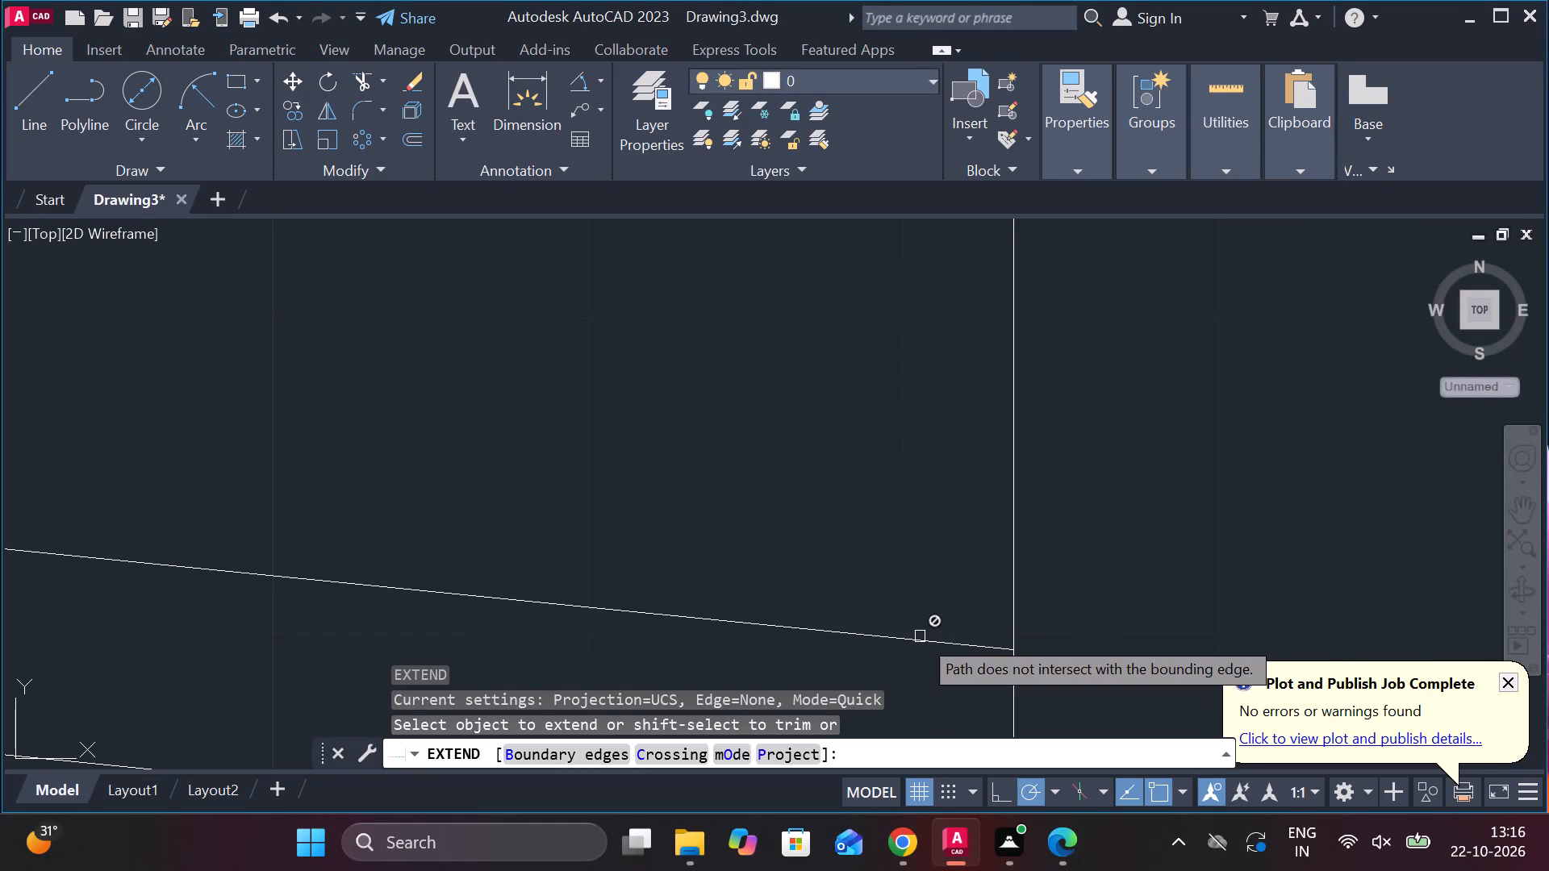
pyautogui.scroll(-6, 915, 640)
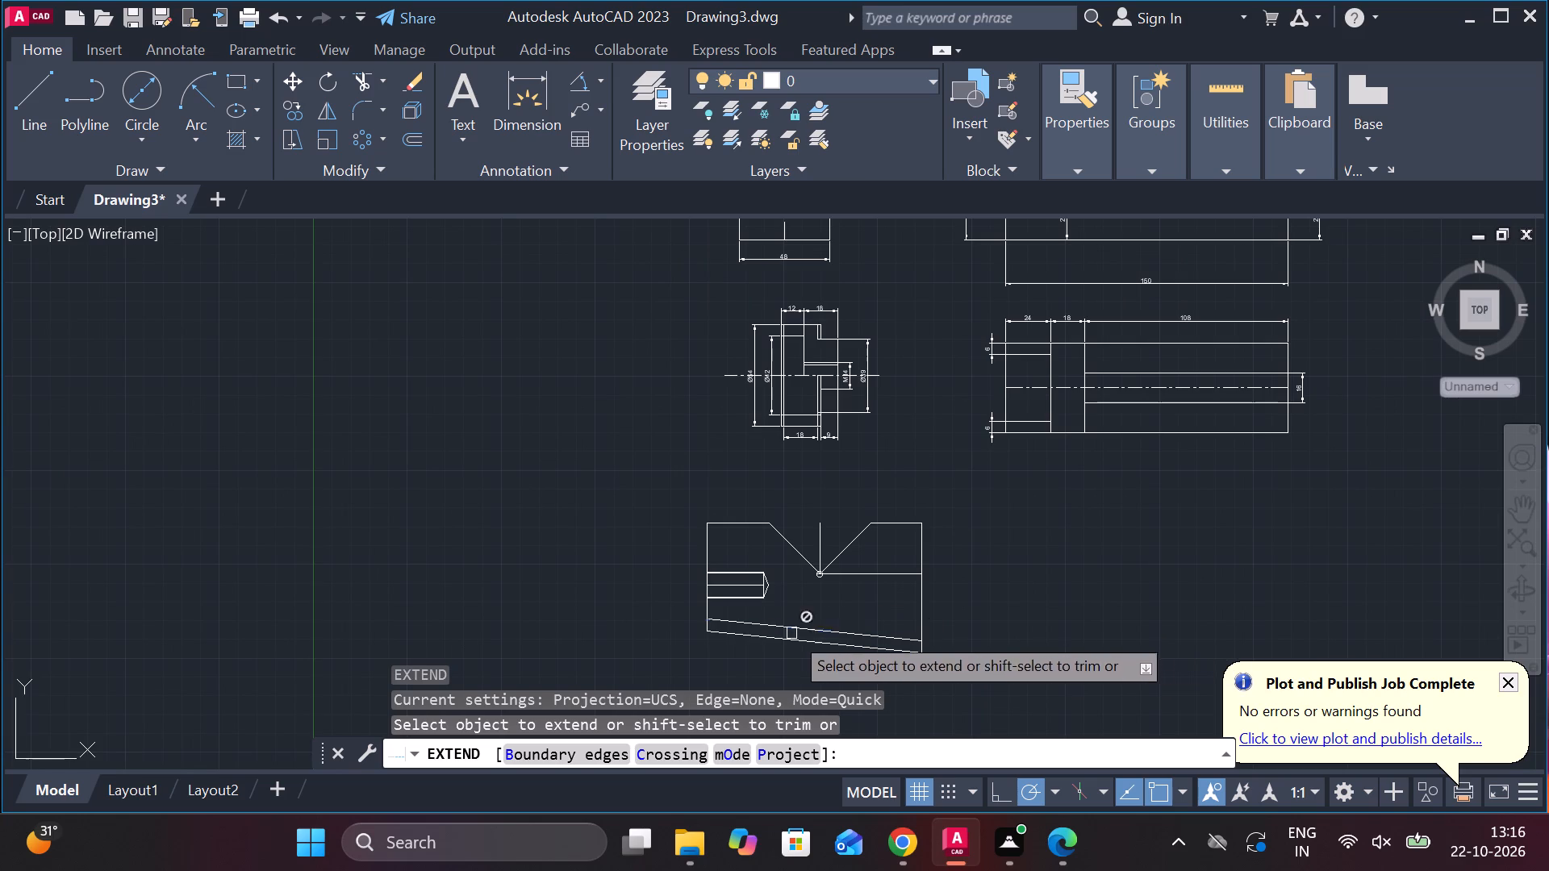
pyautogui.scroll(3, 783, 622)
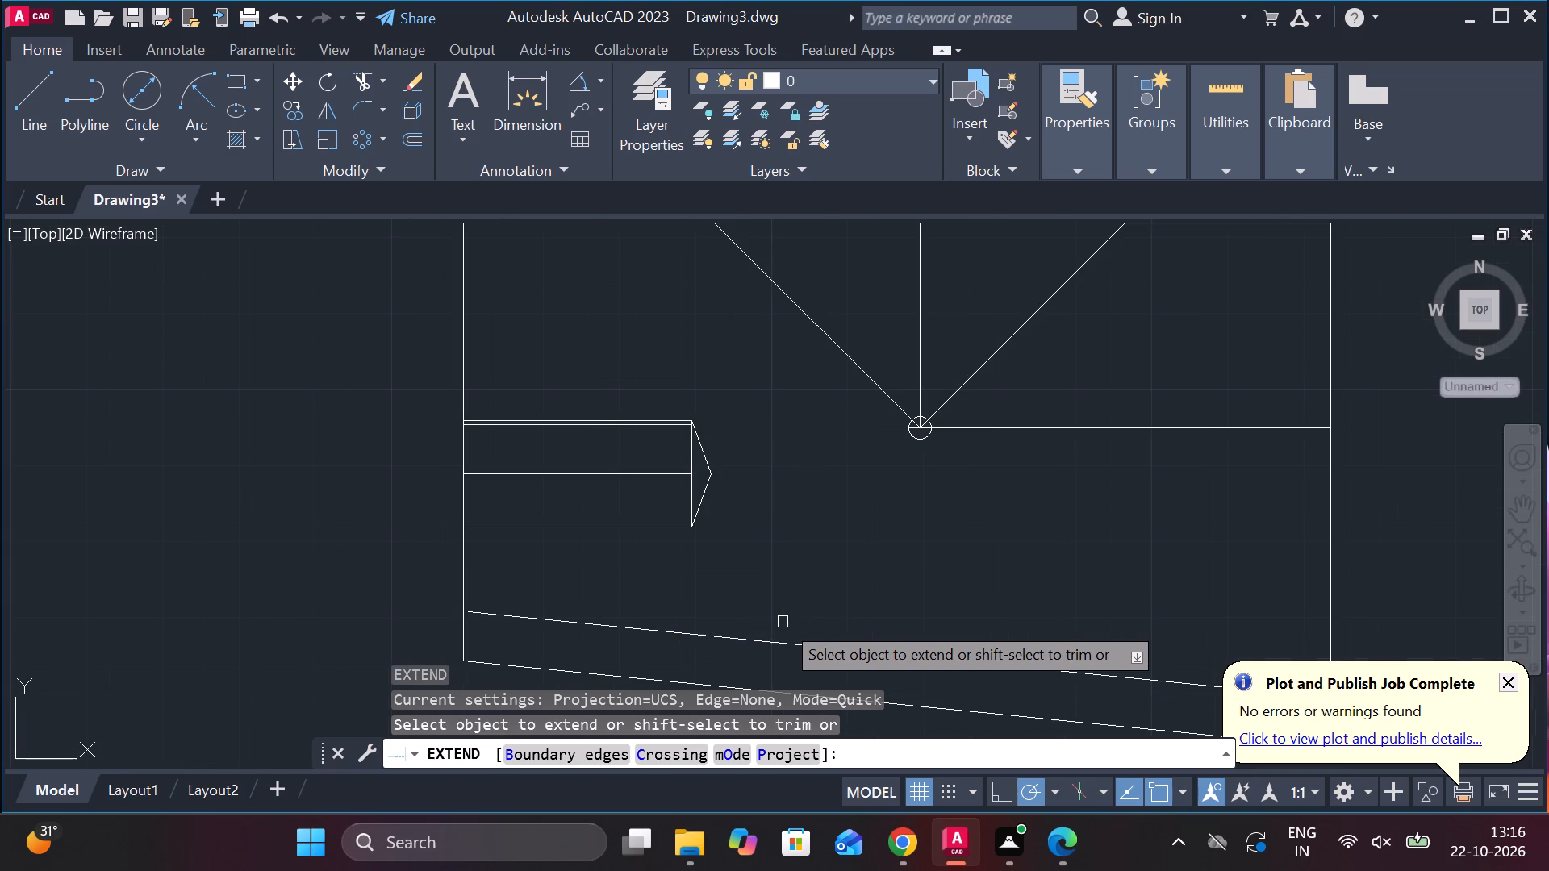
pyautogui.click(552, 620)
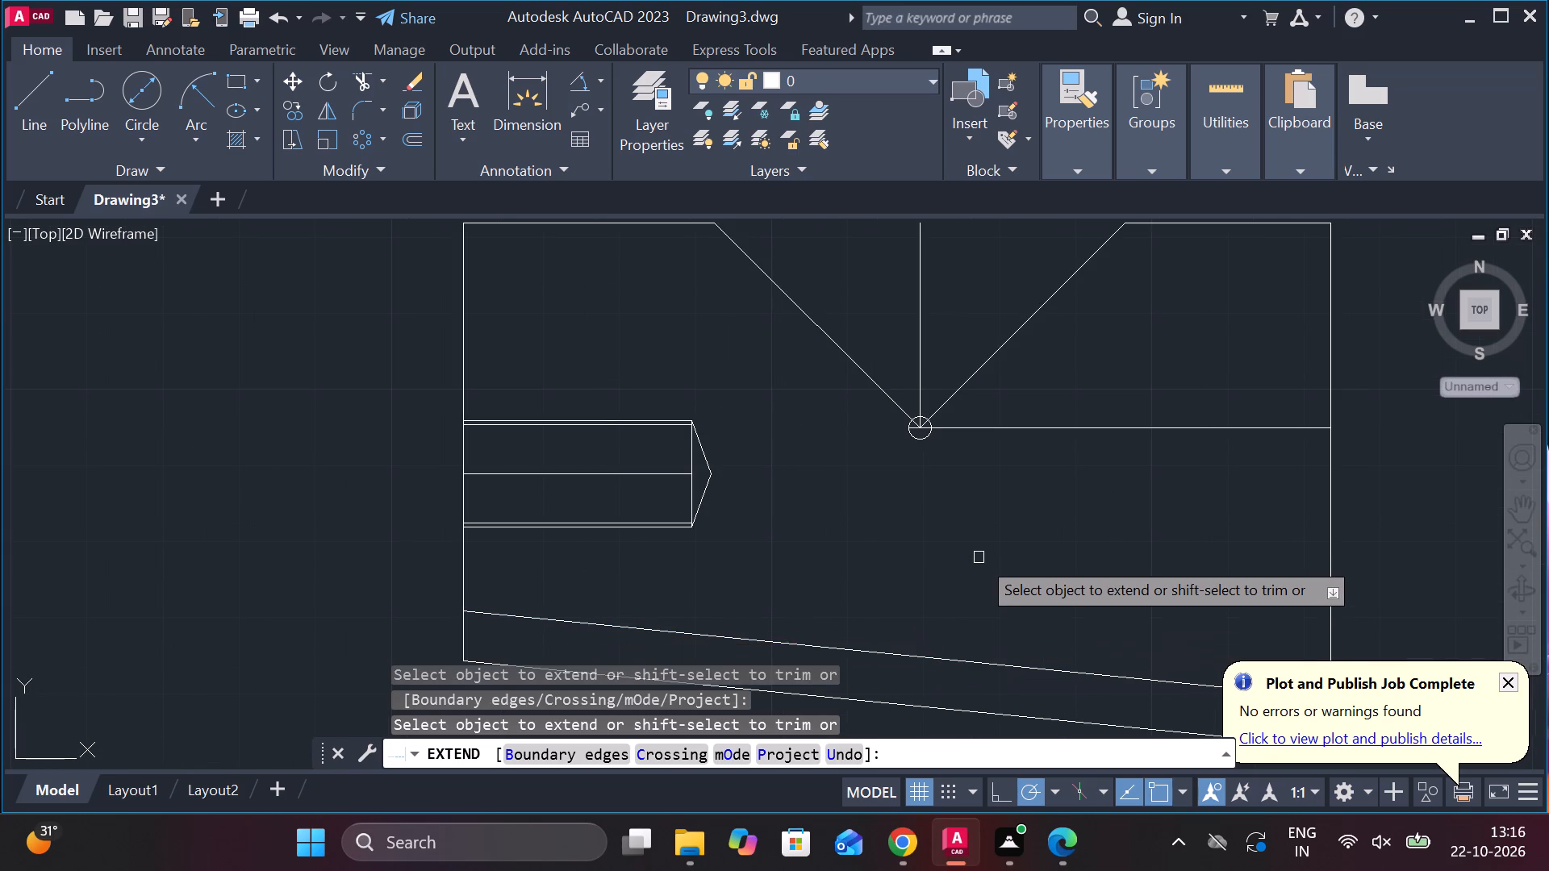
pyautogui.press('Escape')
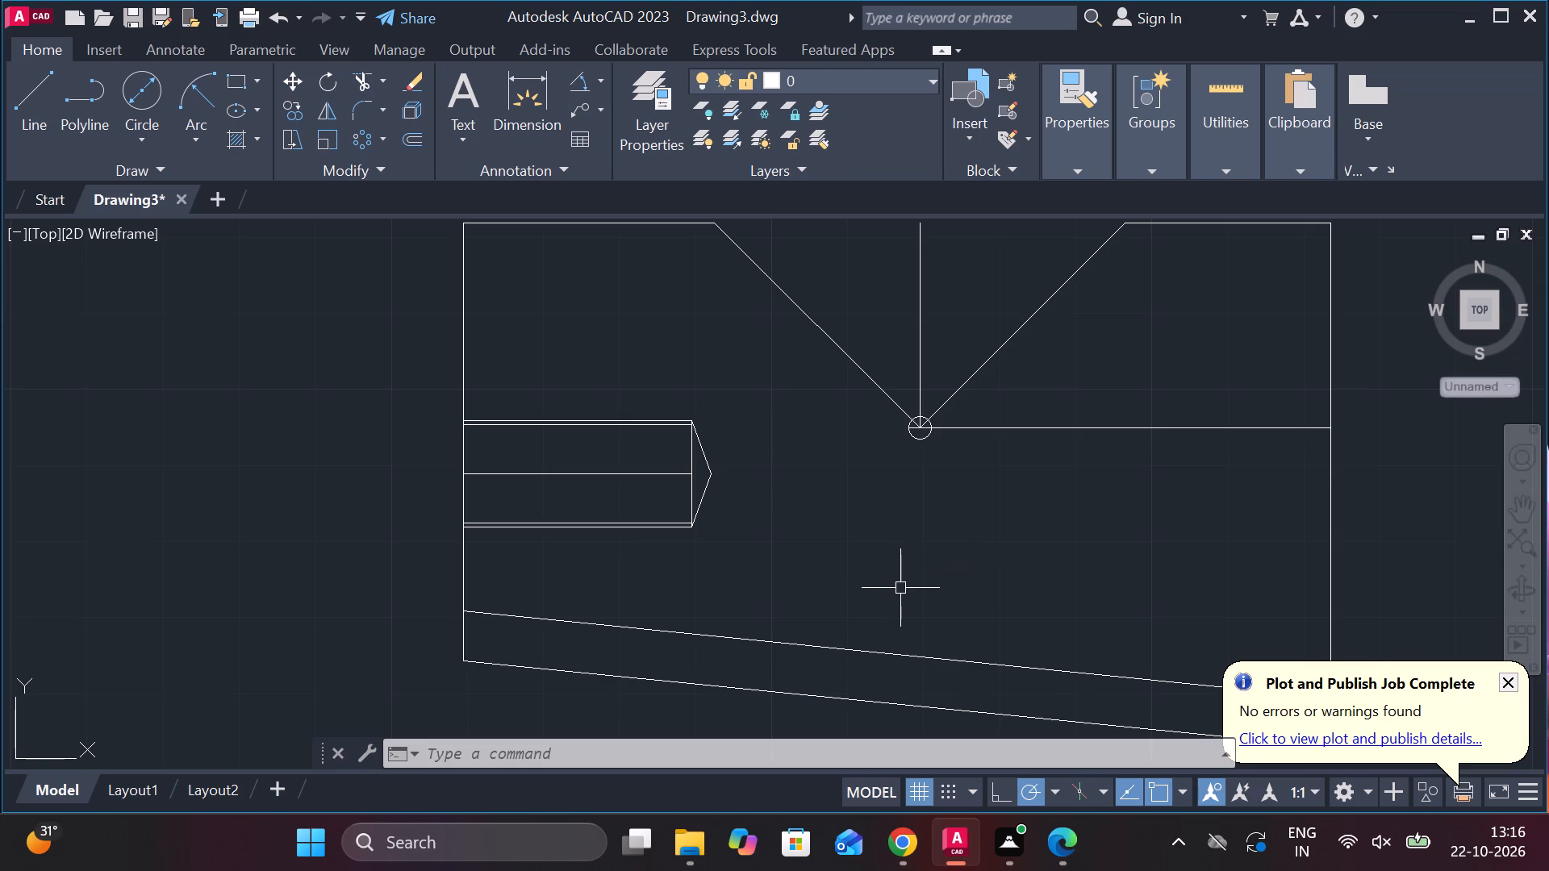
# Draw a closed 48 wide by 69 high rectangle of lines beside the V-notched view, aligned with its top edge.
pyautogui.scroll(-3, 905, 588)
pyautogui.scroll(2, 1184, 618)
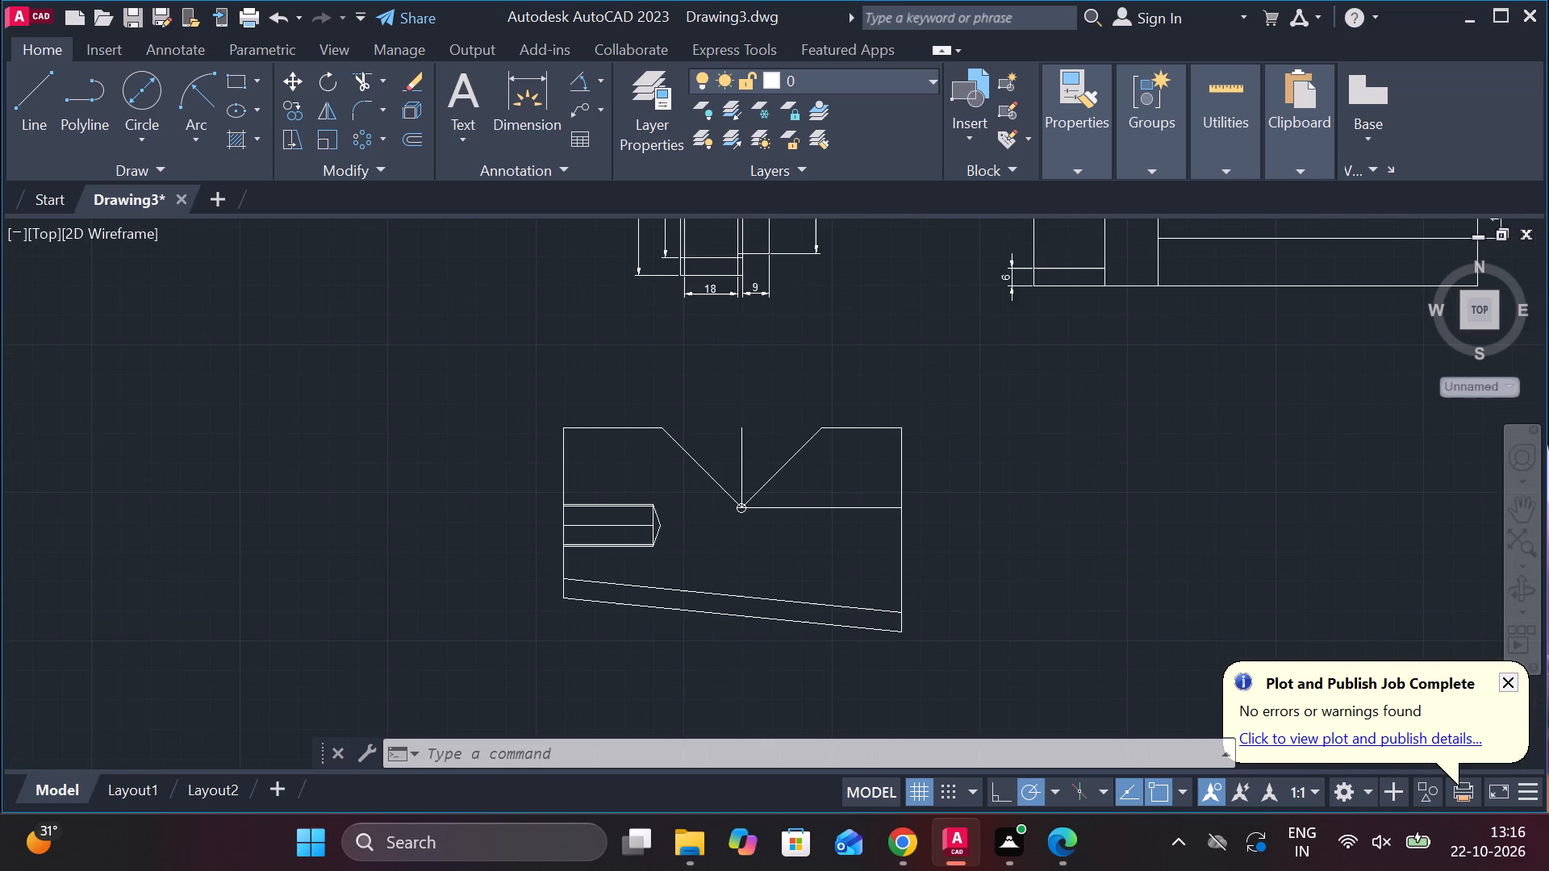
pyautogui.click(15, 90)
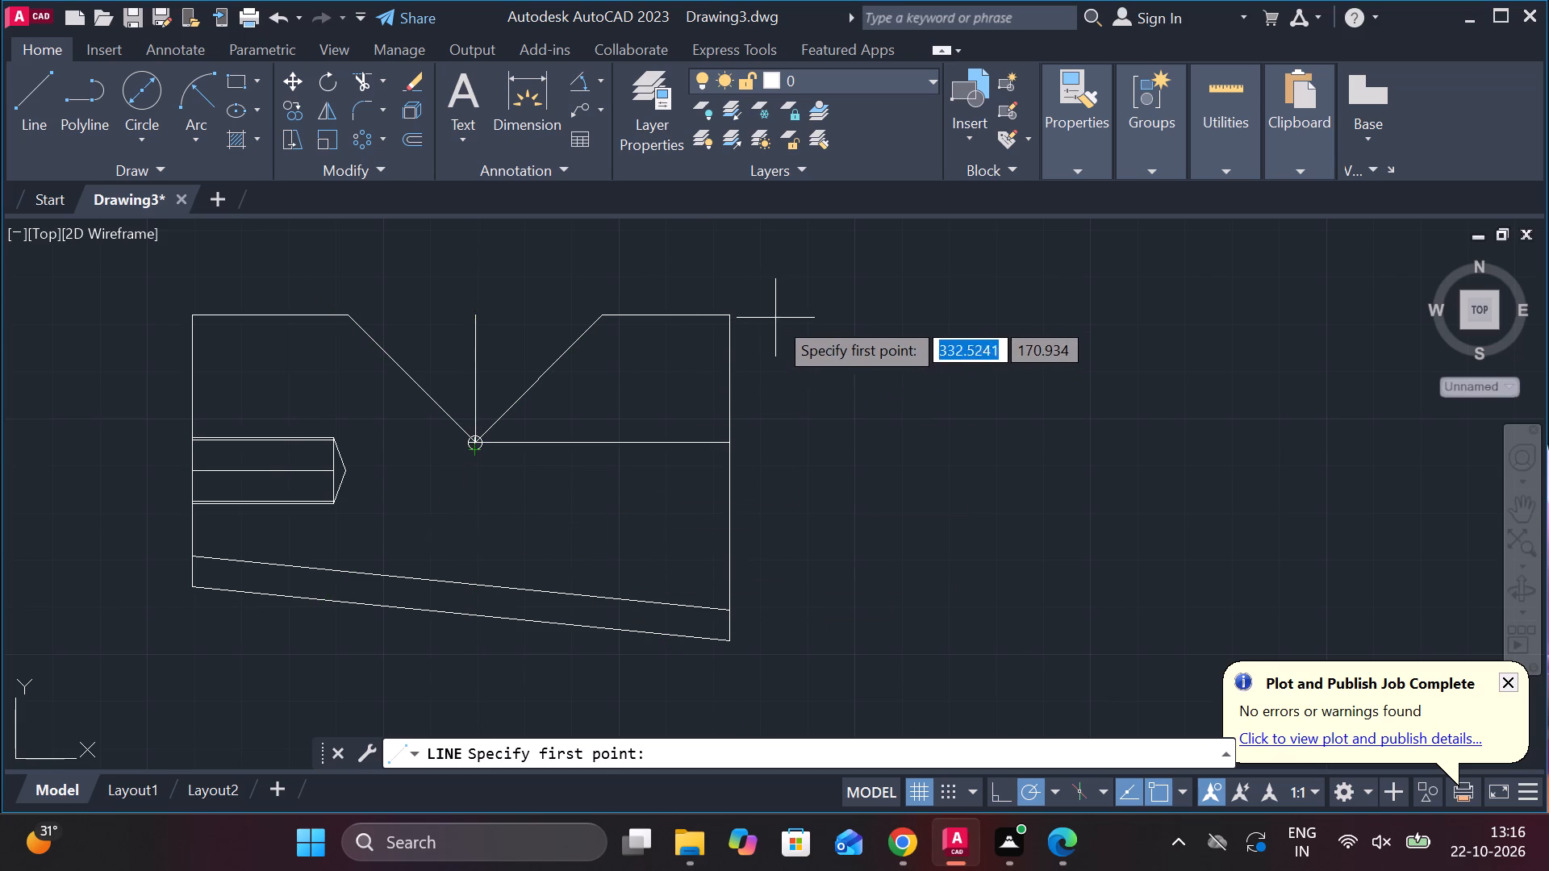
pyautogui.click(858, 317)
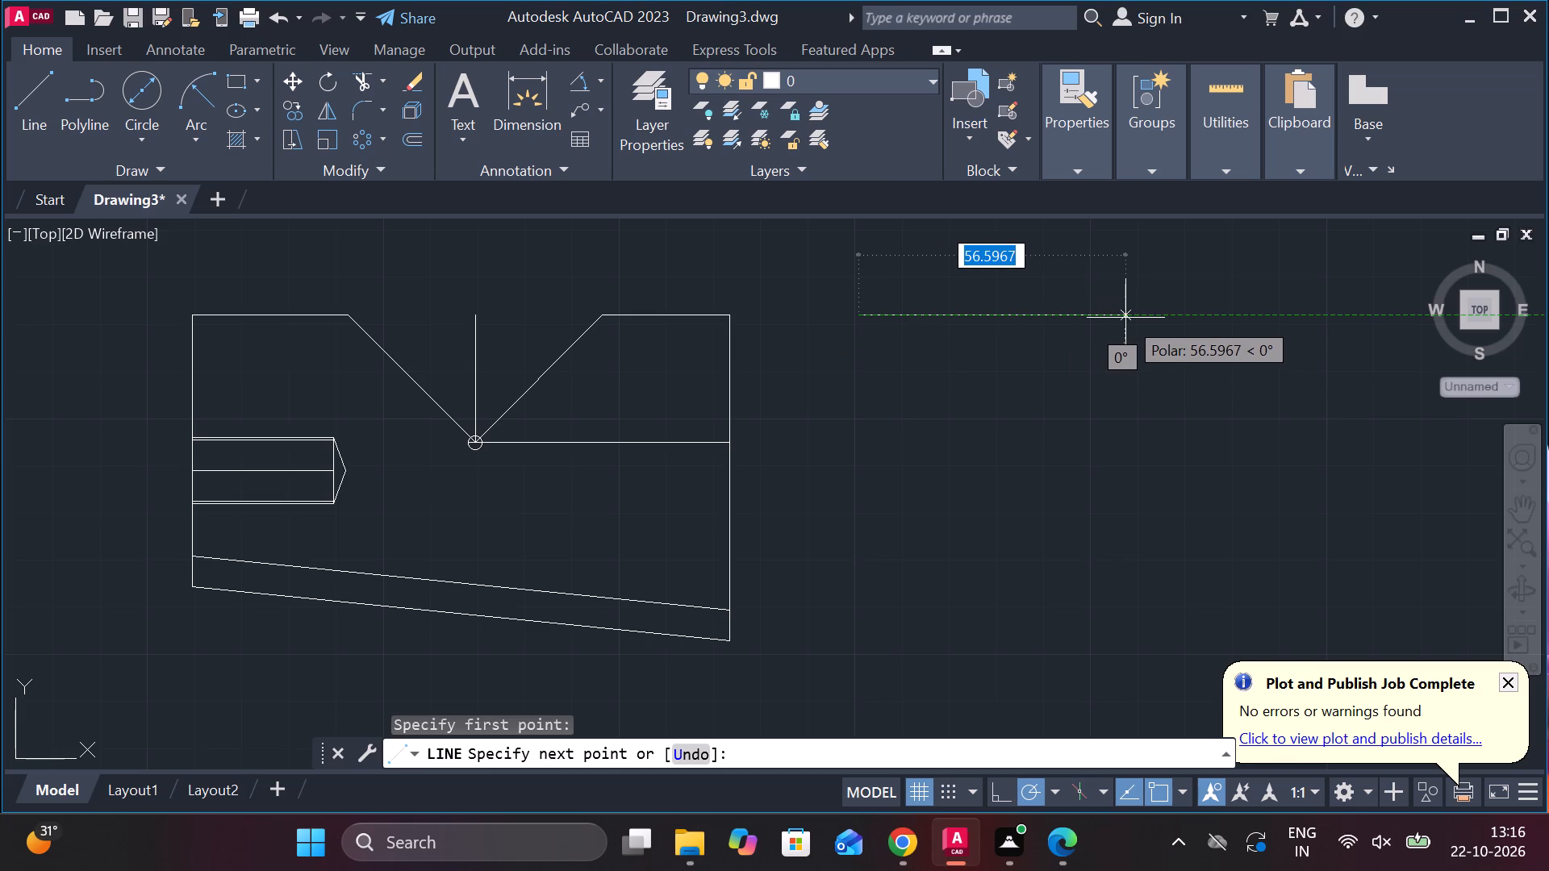
pyautogui.press('4')
pyautogui.press('8')
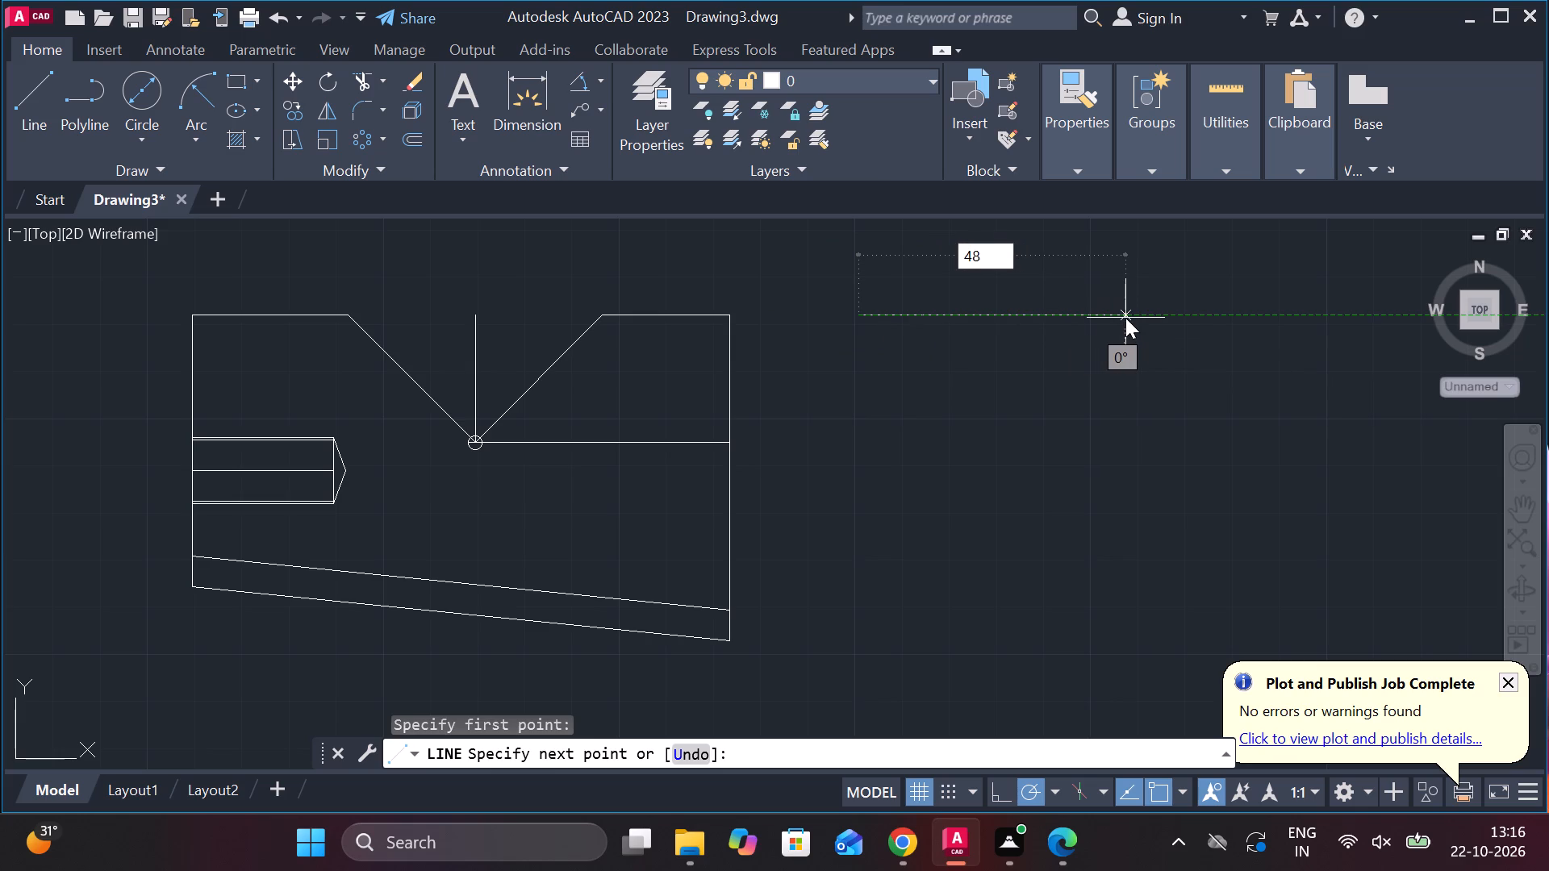
pyautogui.press('Return')
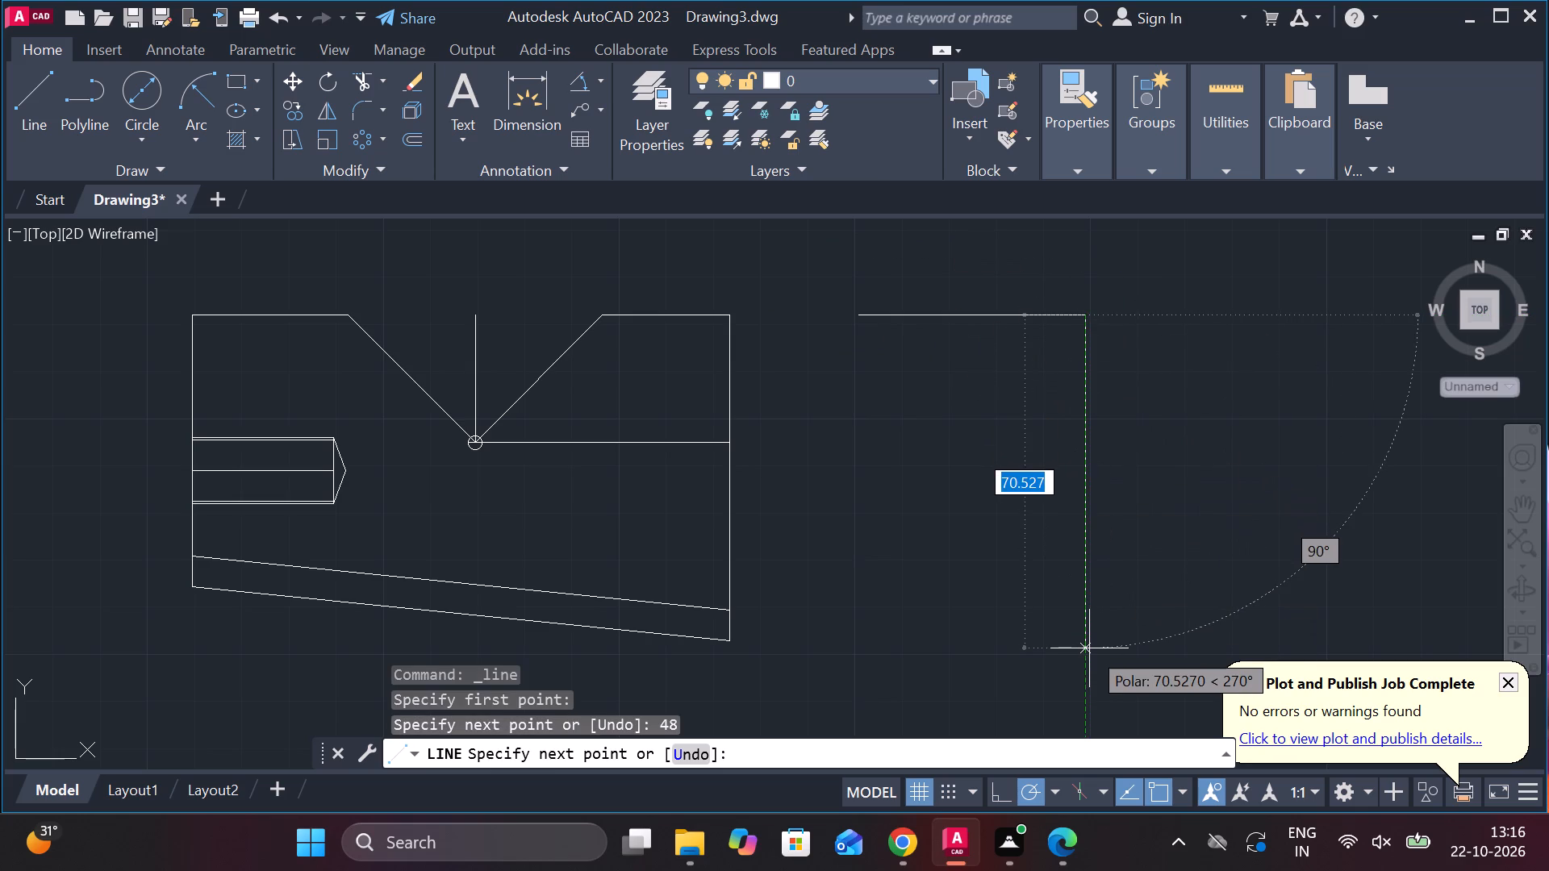
pyautogui.write('69')
pyautogui.press('Return')
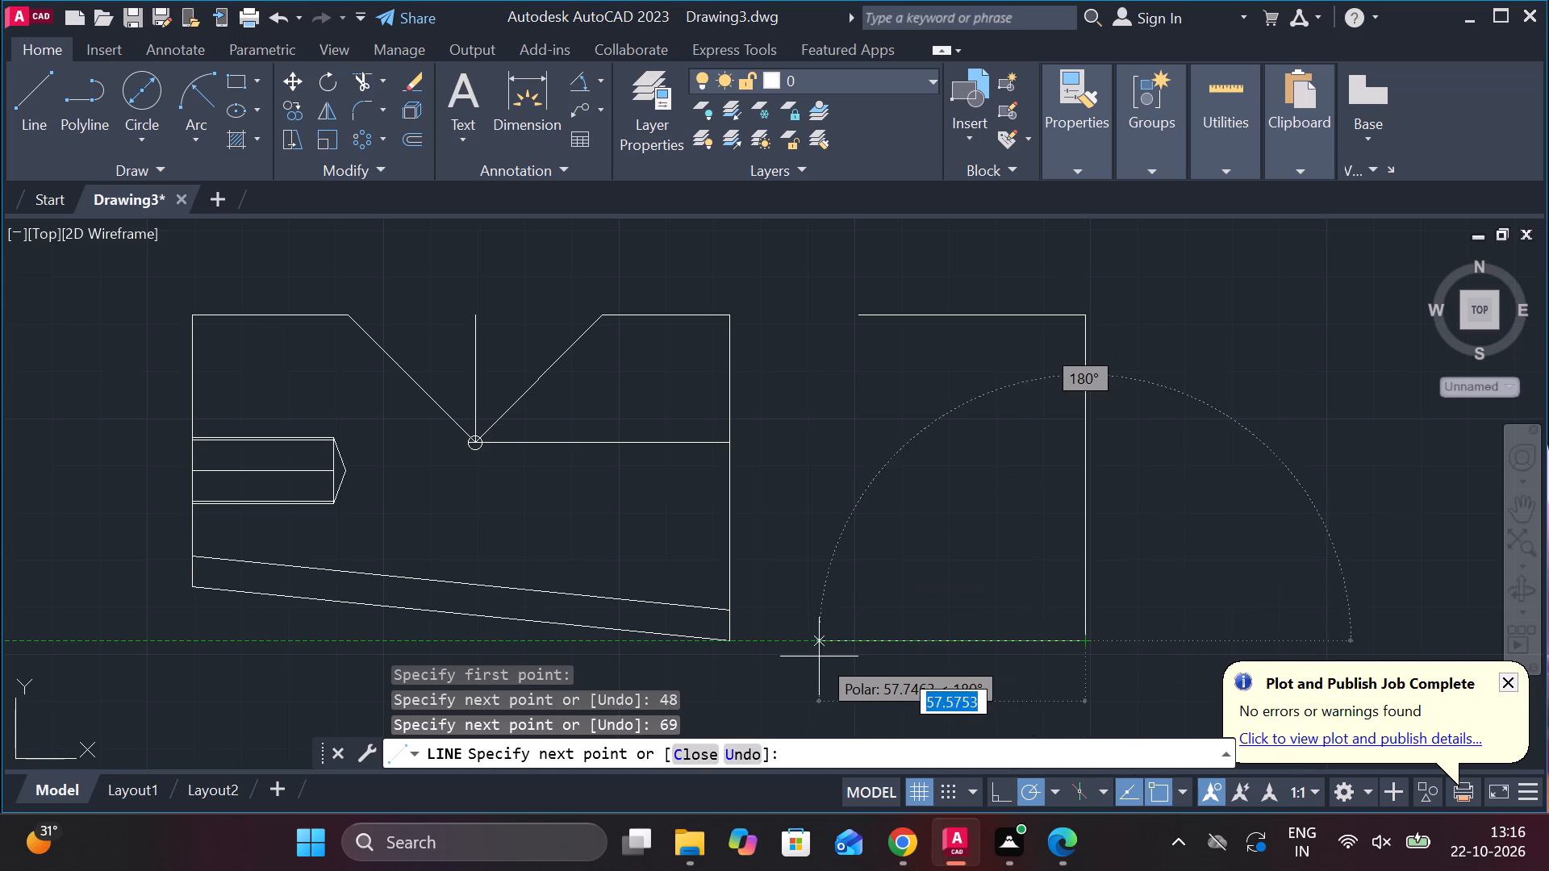
pyautogui.write('48')
pyautogui.press('Return')
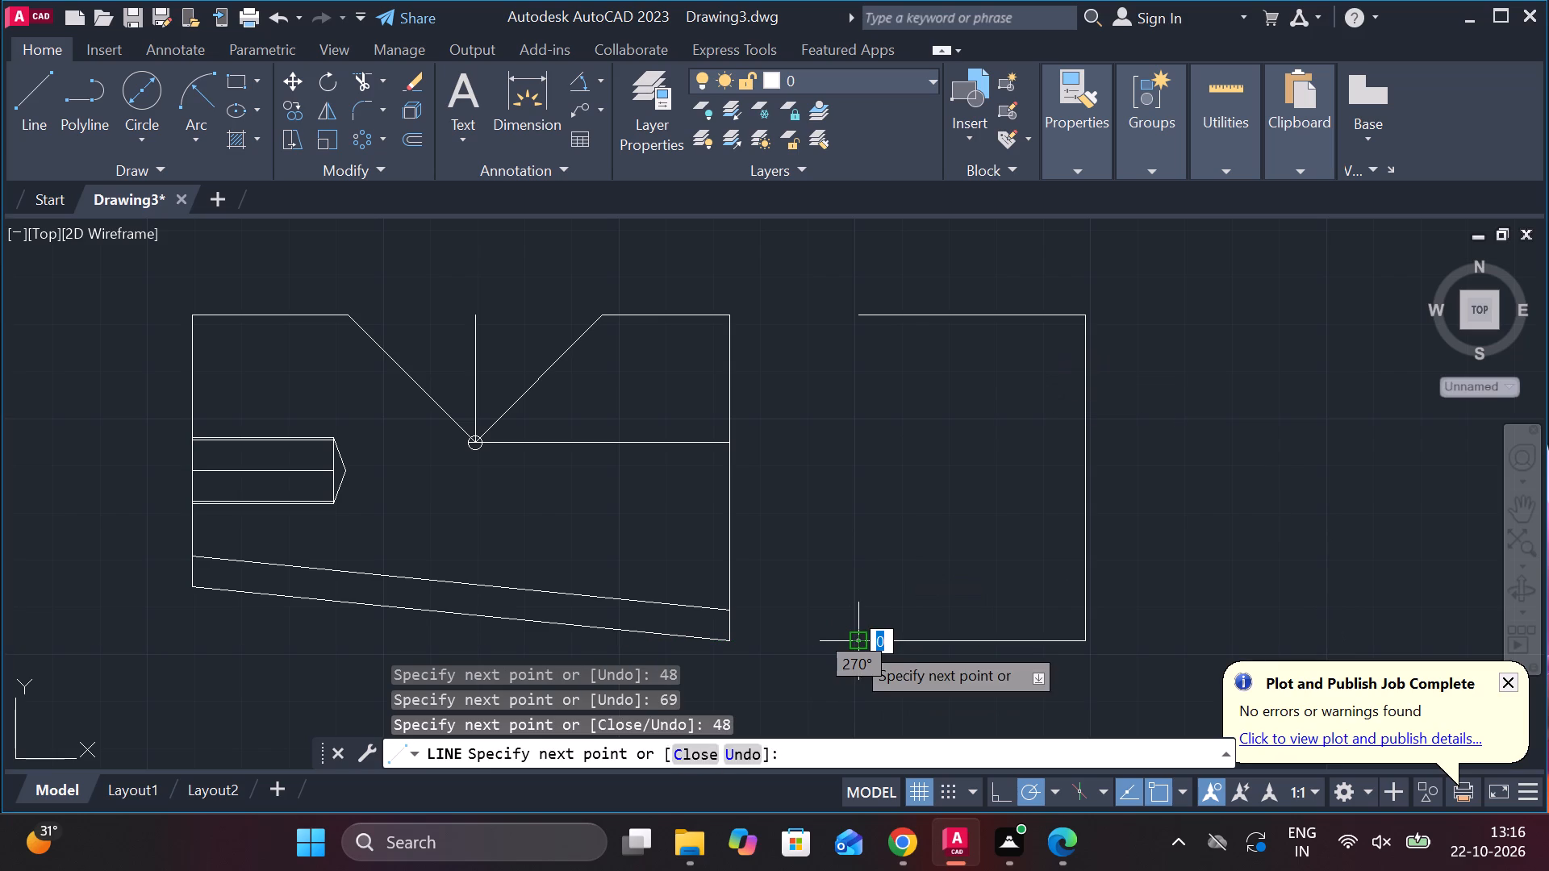
pyautogui.click(863, 321)
pyautogui.press('Escape')
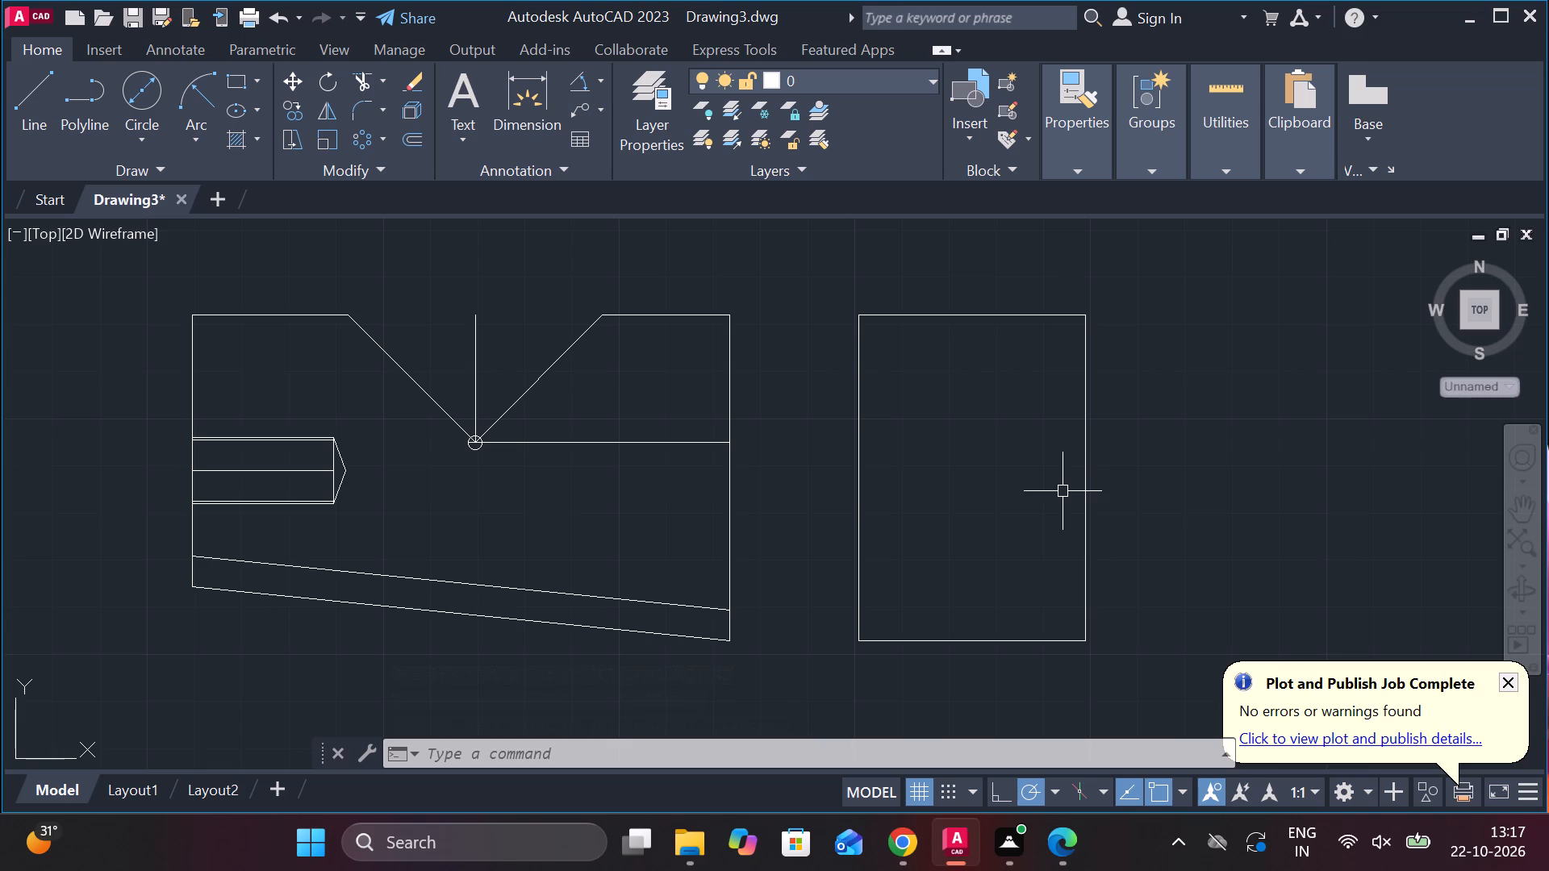
# Copy the rectangle's top edge 33 straight down from its midpoint.
pyautogui.click(983, 319)
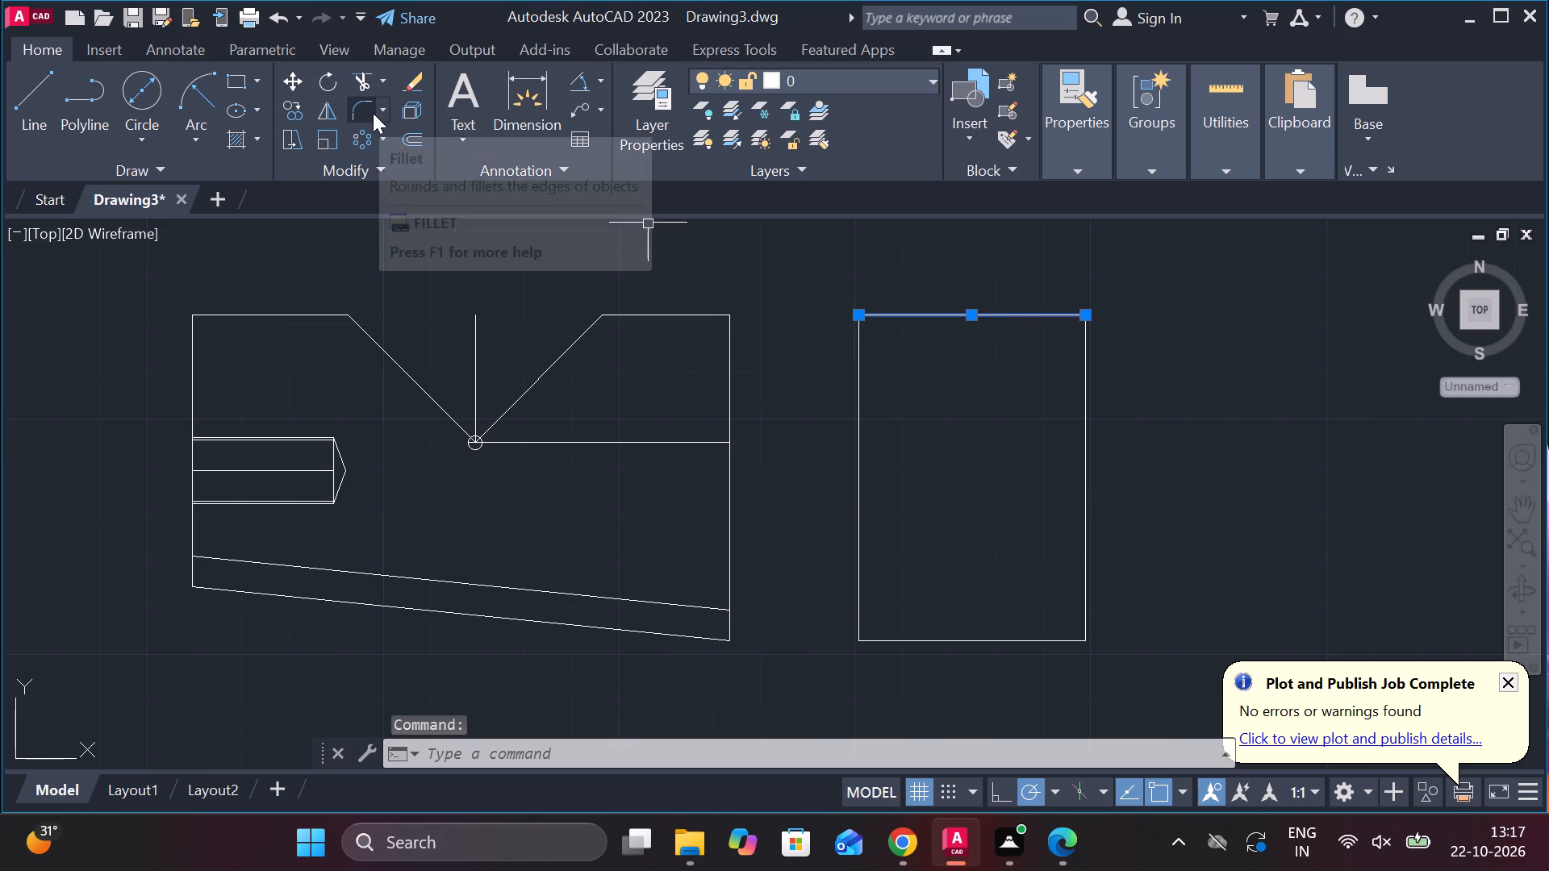
pyautogui.click(298, 117)
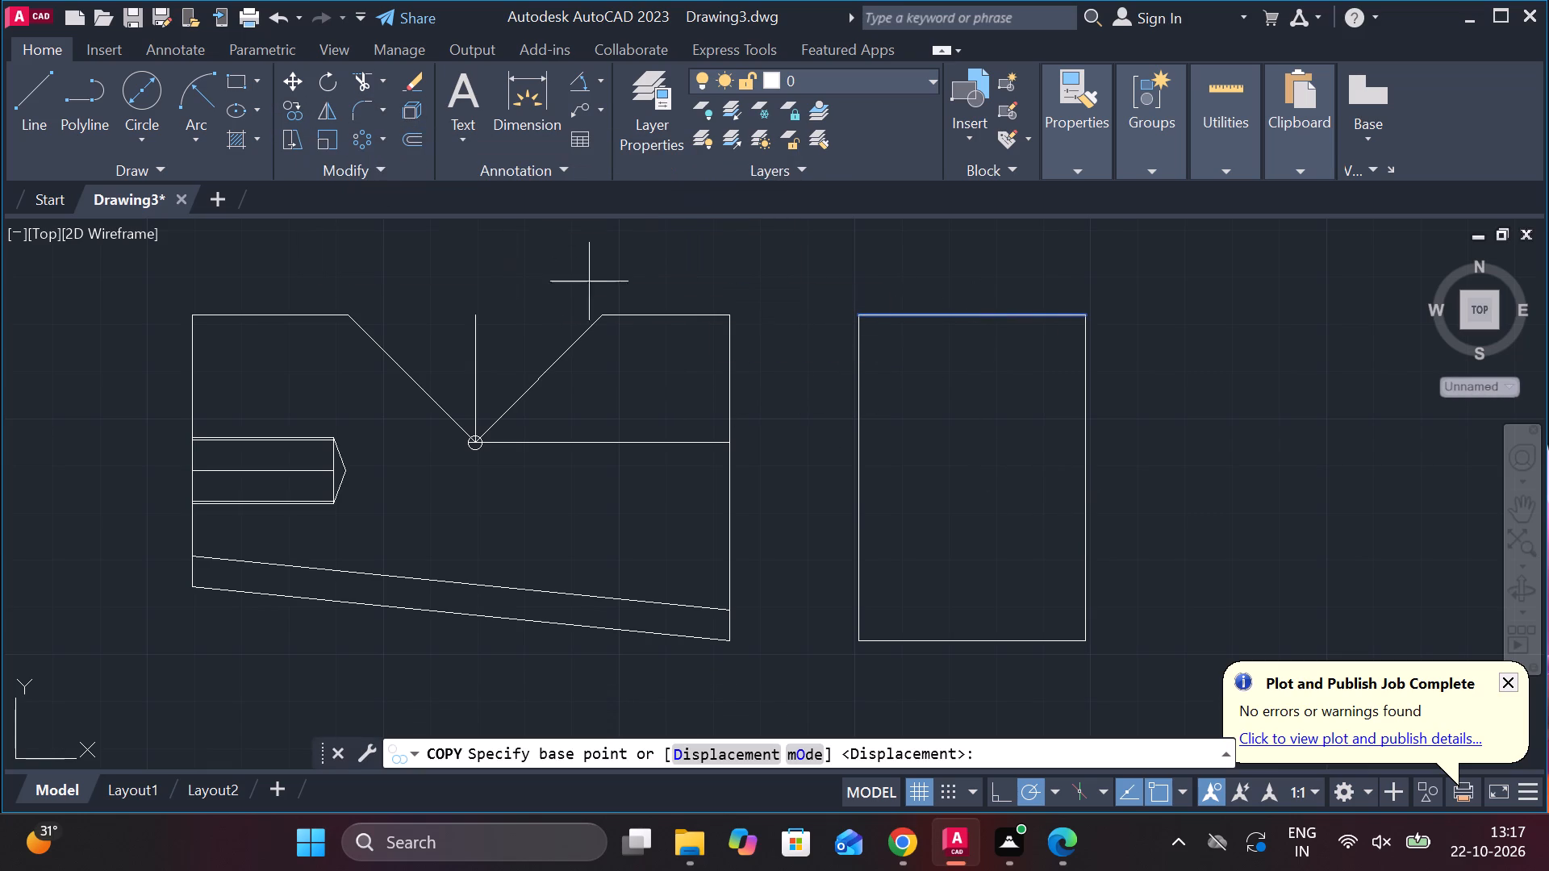
pyautogui.click(967, 318)
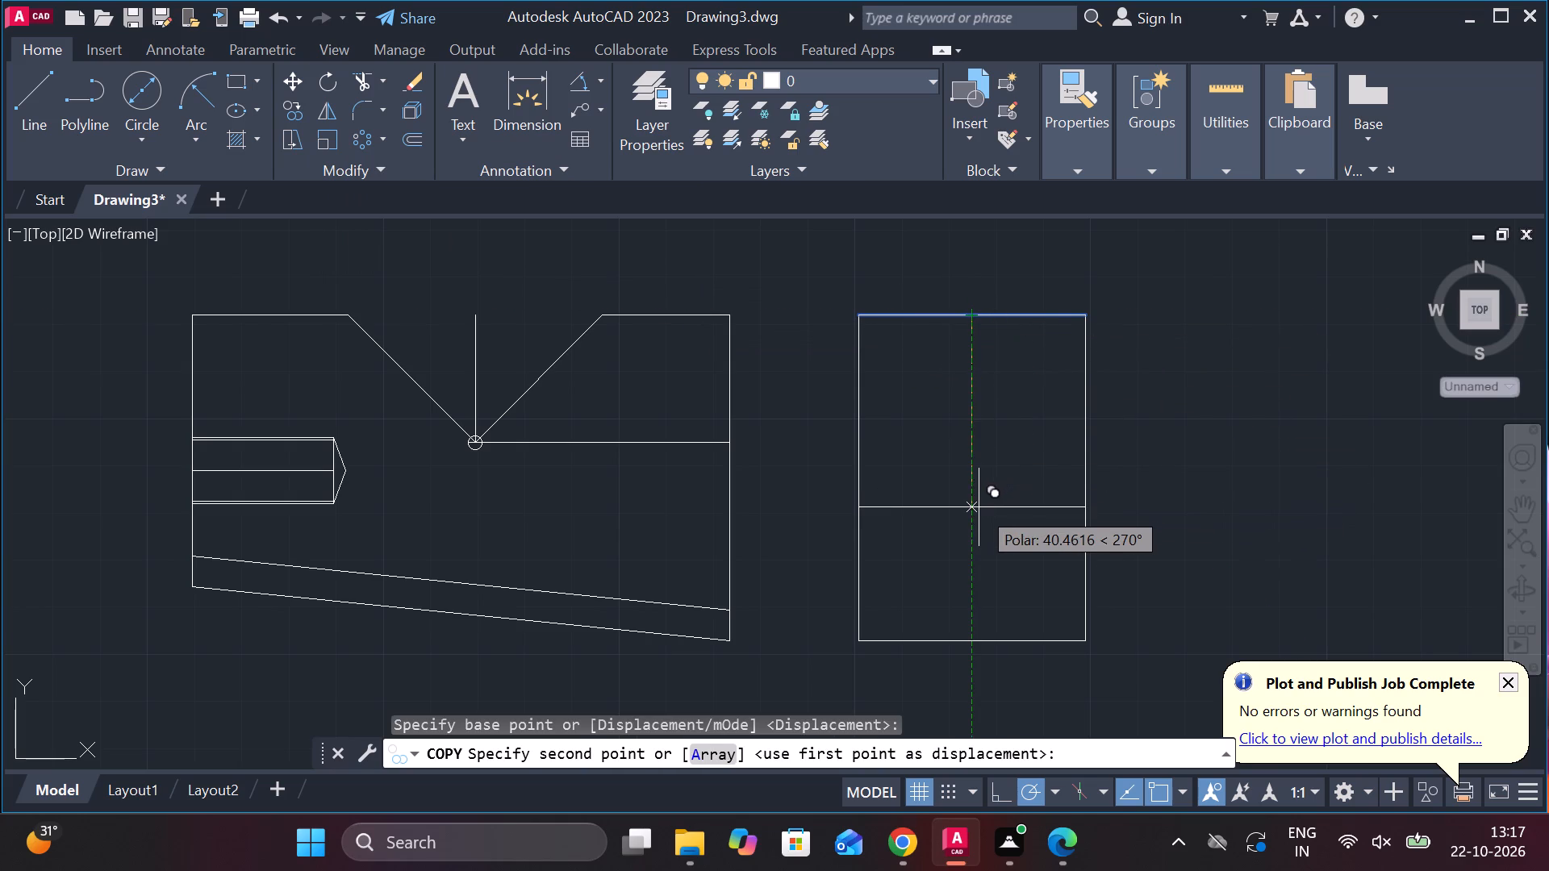
pyautogui.write('33')
pyautogui.press('Return')
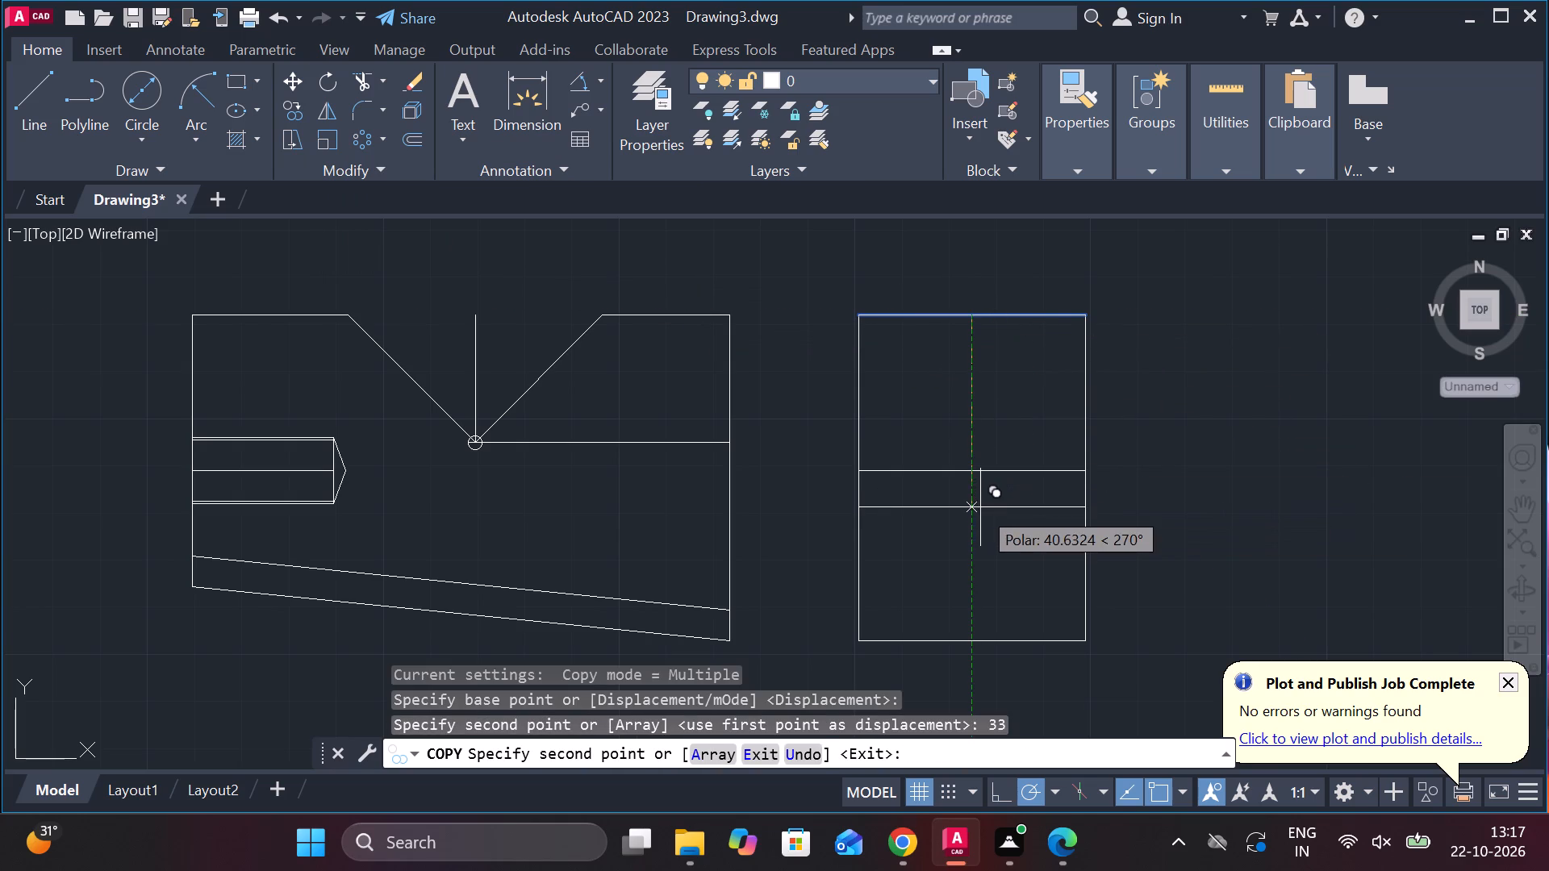
pyautogui.press('Escape')
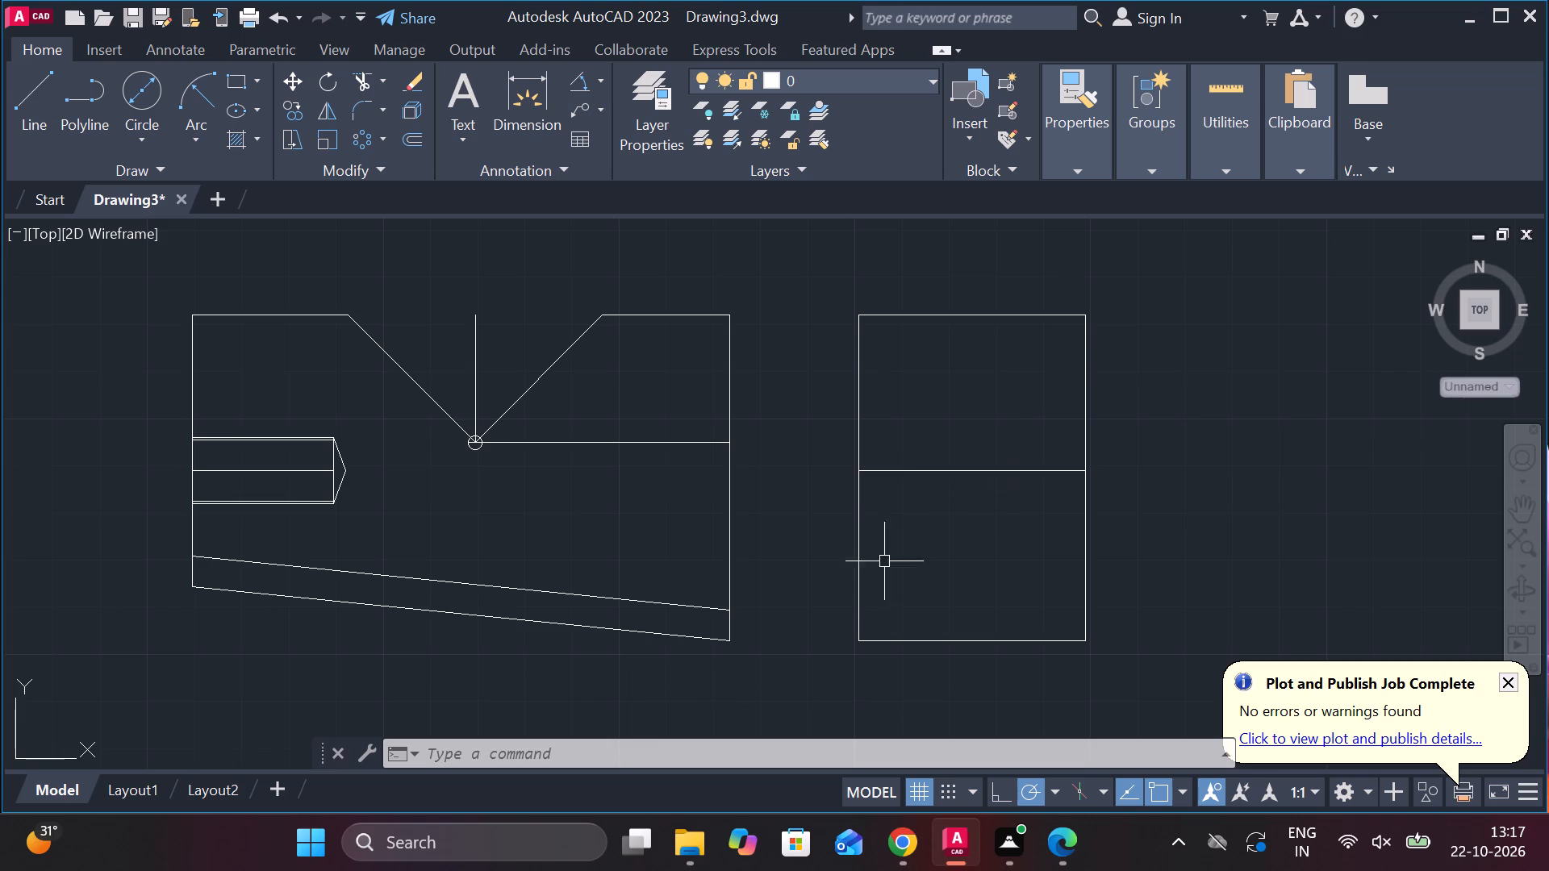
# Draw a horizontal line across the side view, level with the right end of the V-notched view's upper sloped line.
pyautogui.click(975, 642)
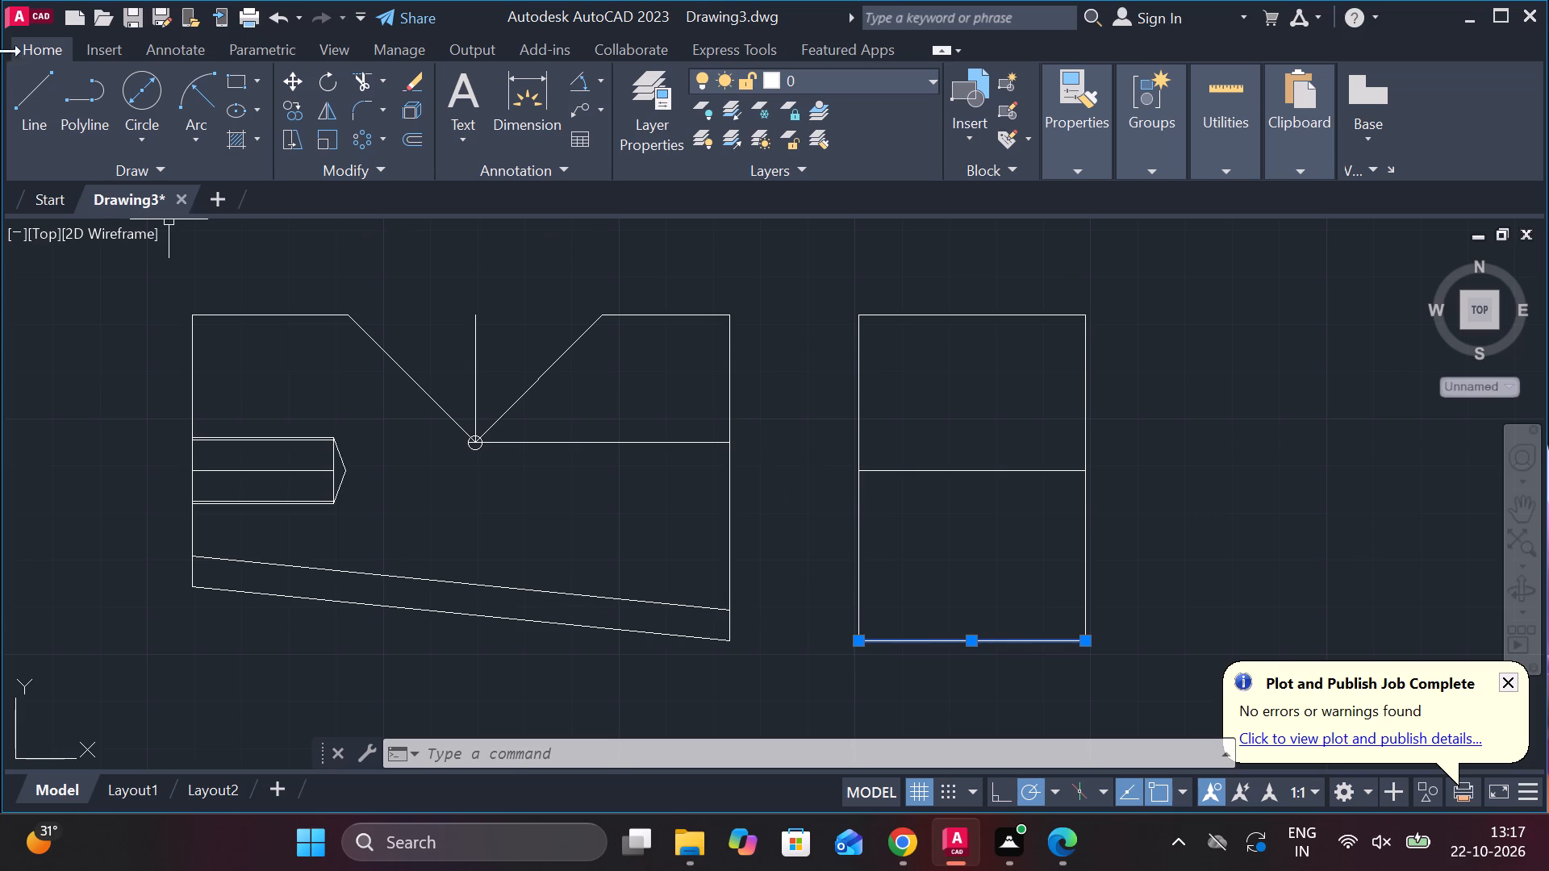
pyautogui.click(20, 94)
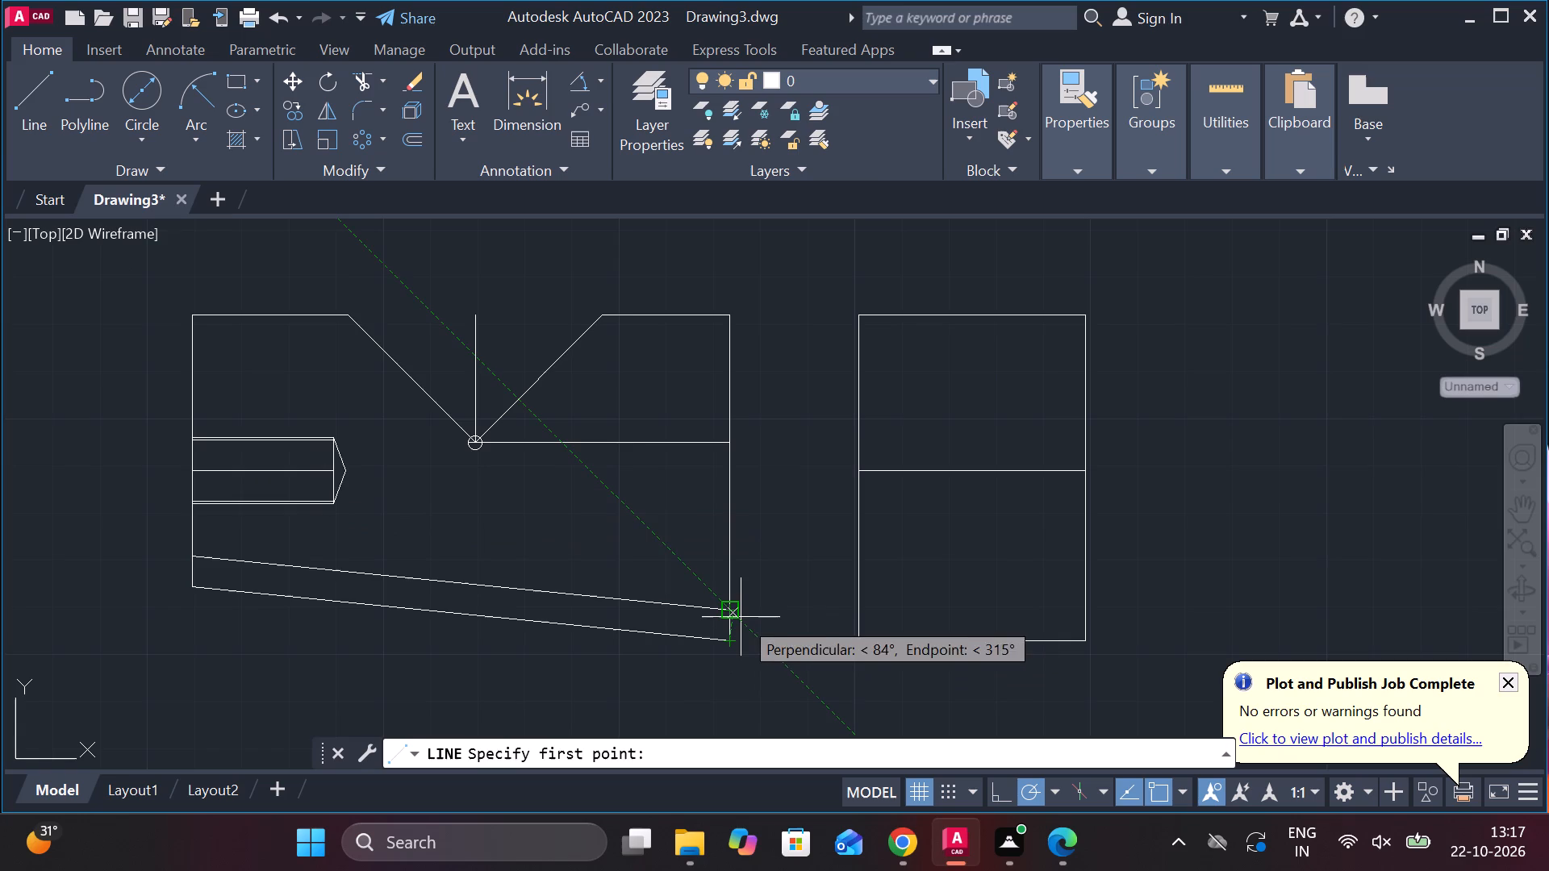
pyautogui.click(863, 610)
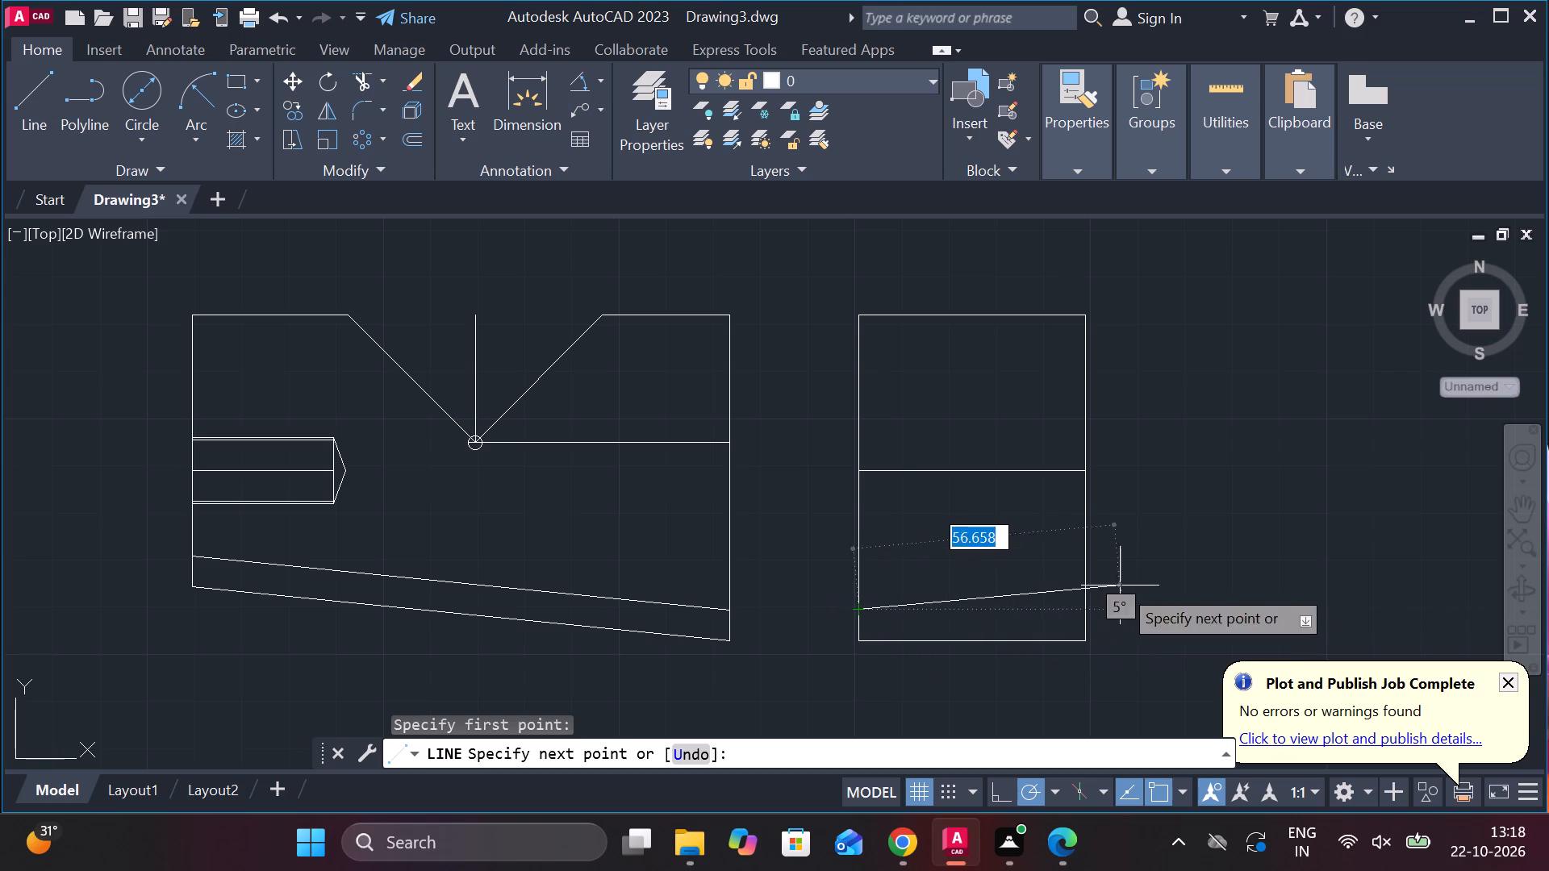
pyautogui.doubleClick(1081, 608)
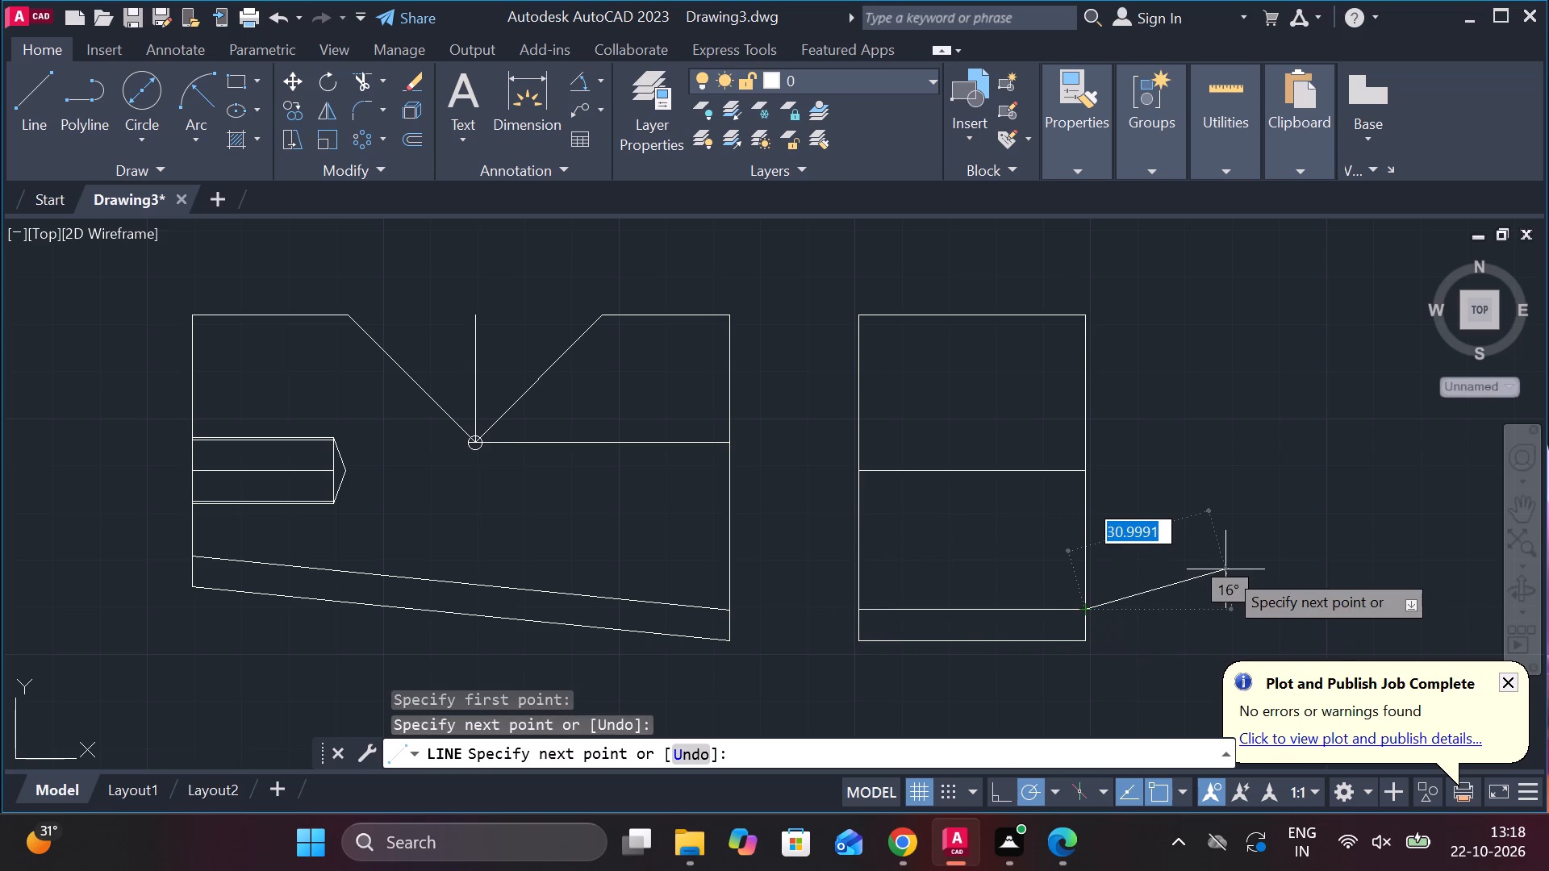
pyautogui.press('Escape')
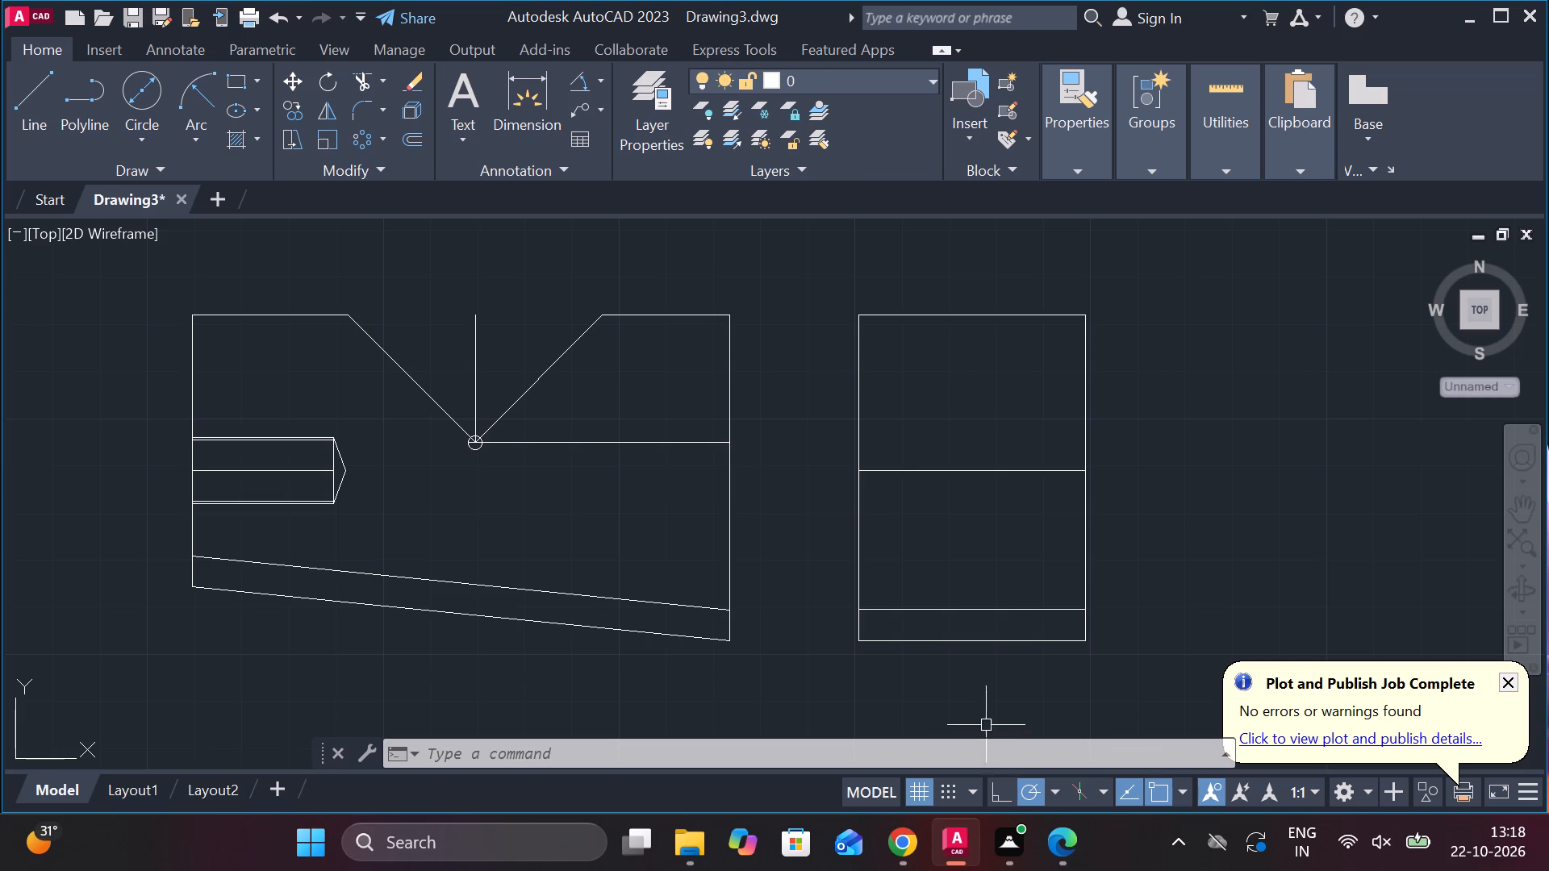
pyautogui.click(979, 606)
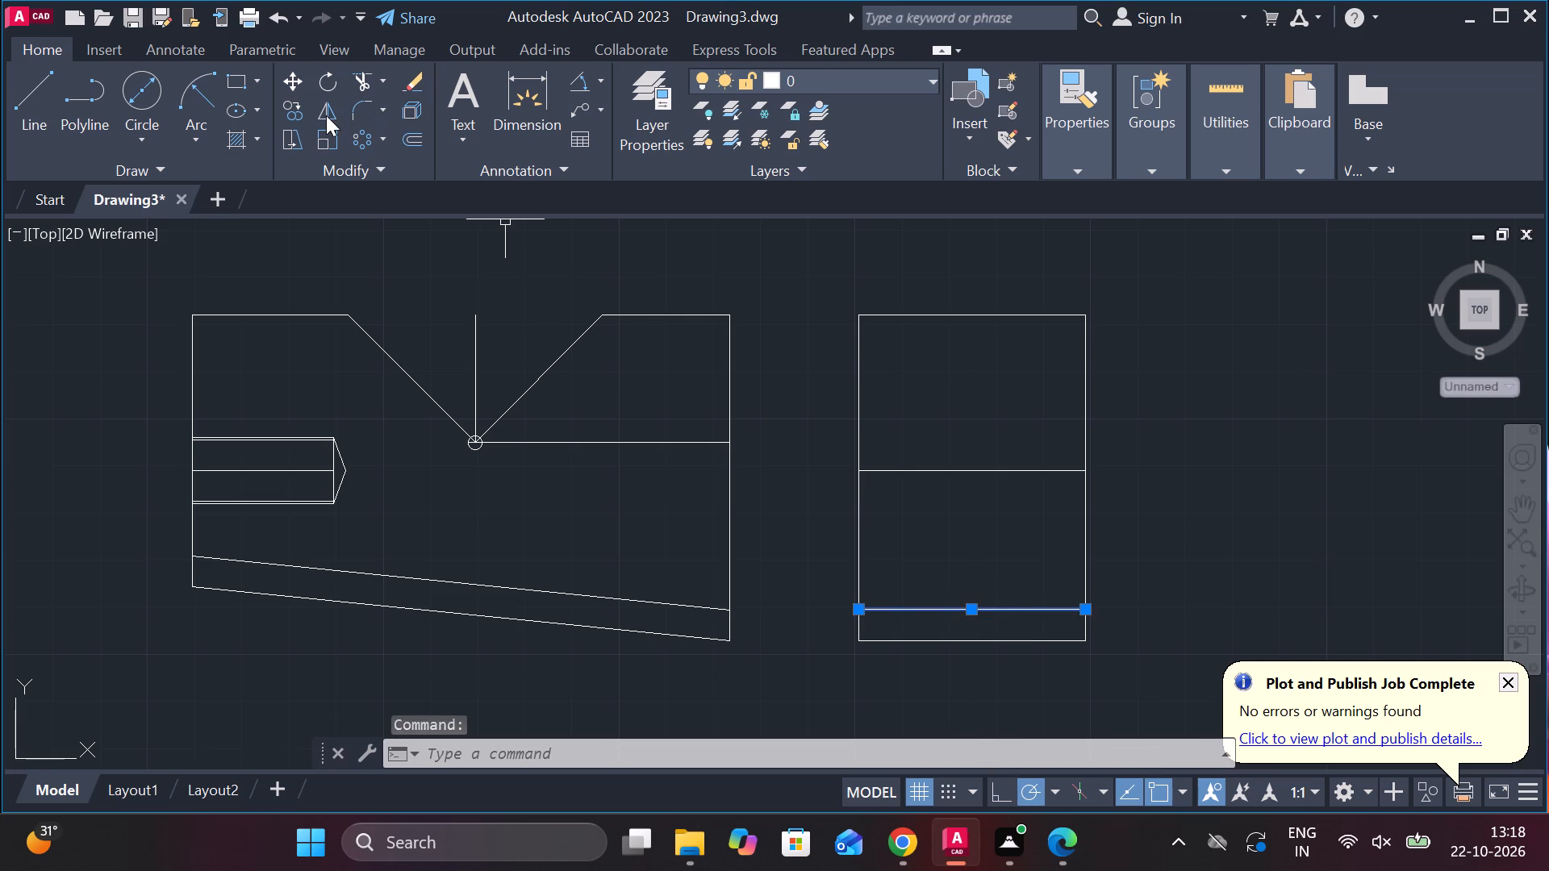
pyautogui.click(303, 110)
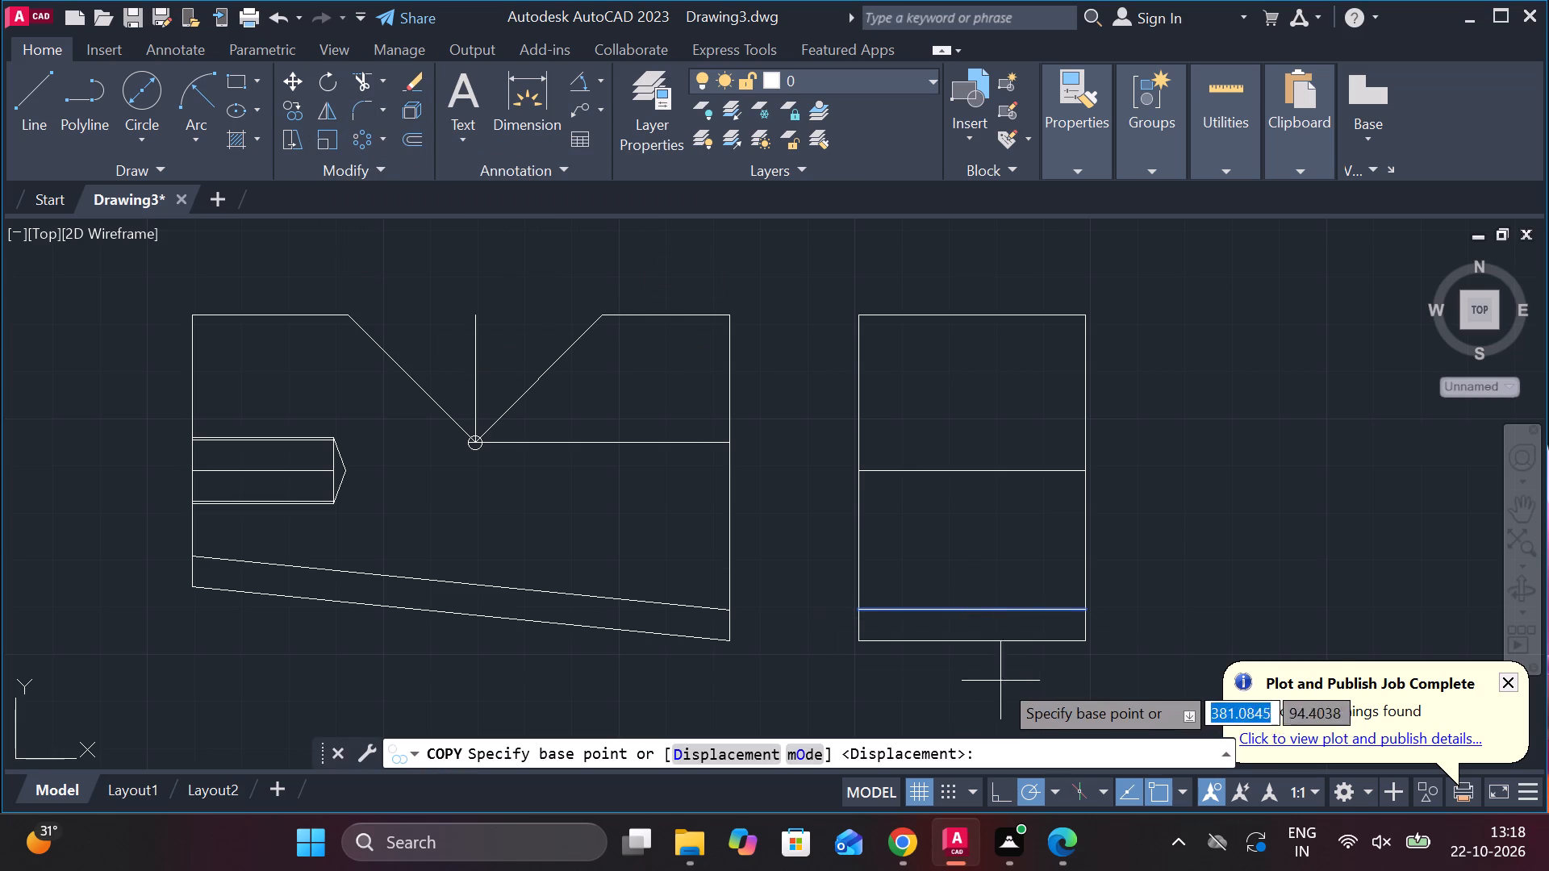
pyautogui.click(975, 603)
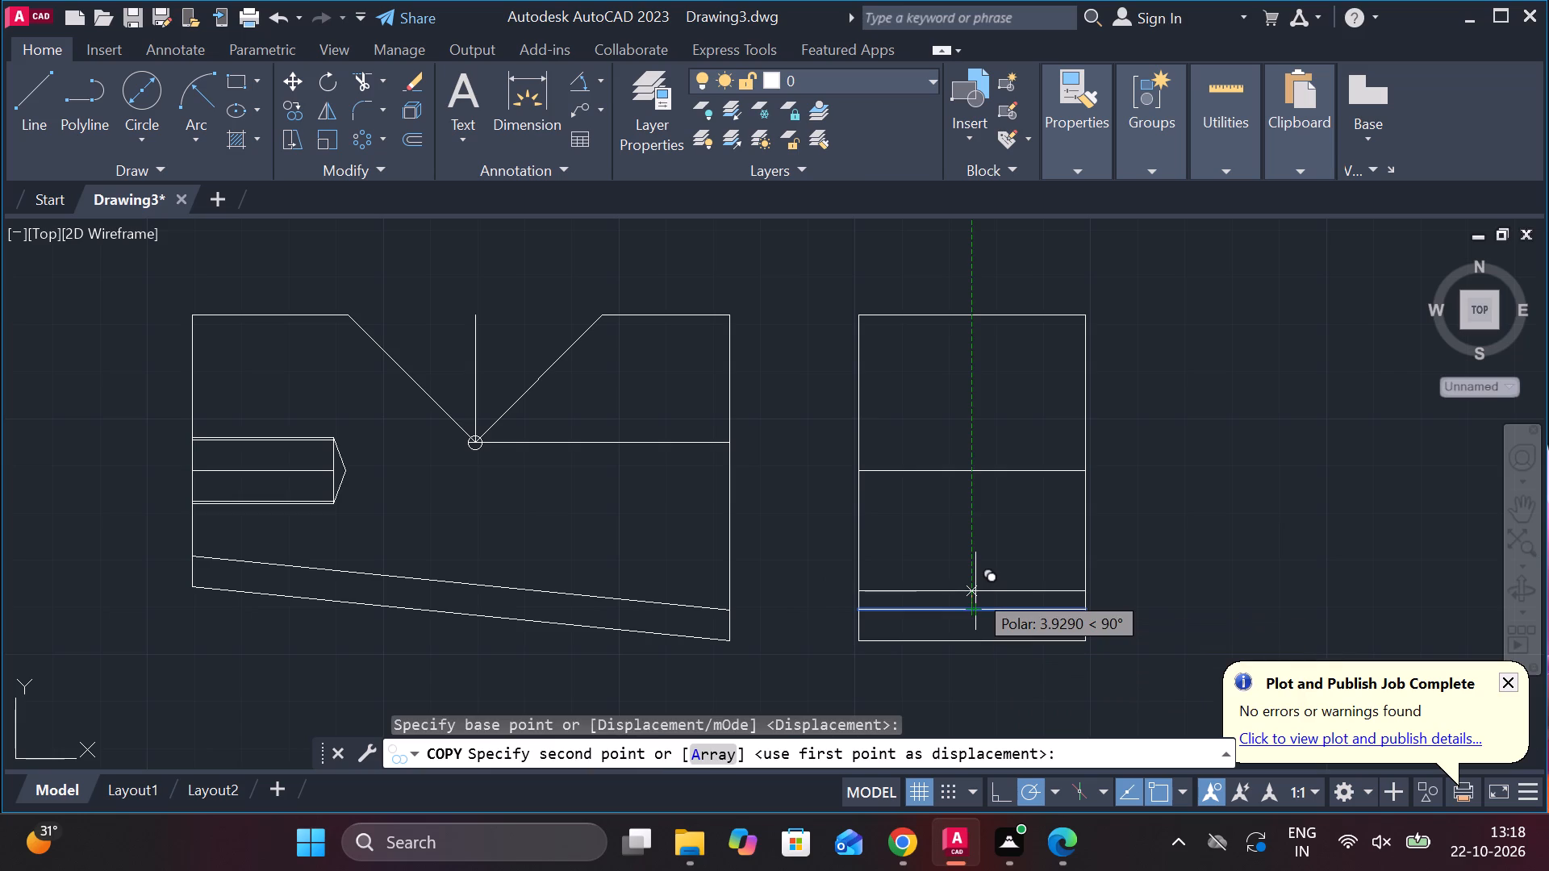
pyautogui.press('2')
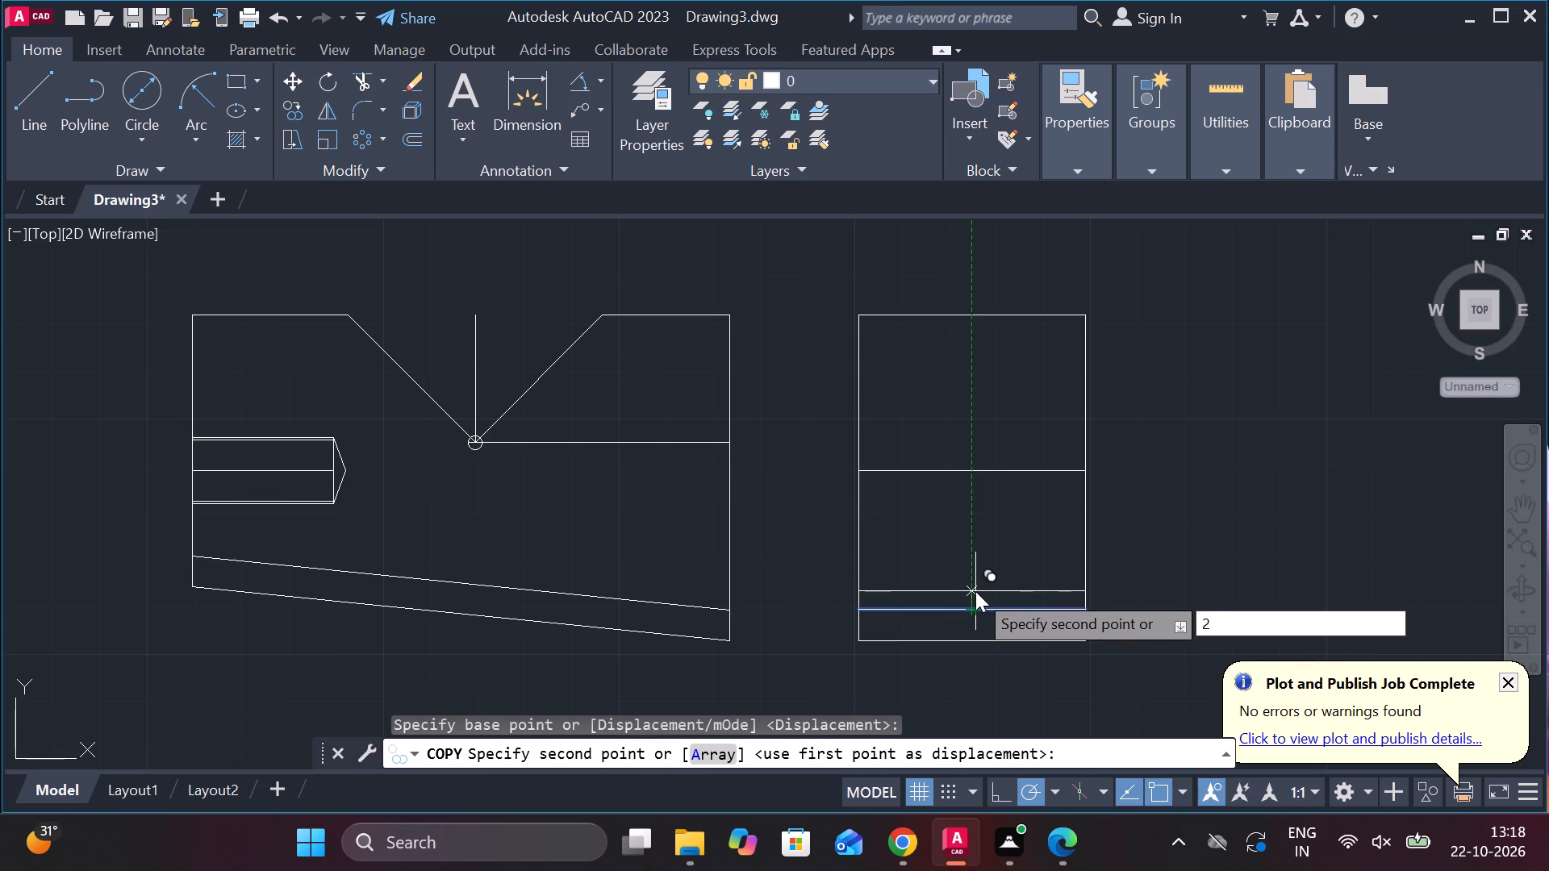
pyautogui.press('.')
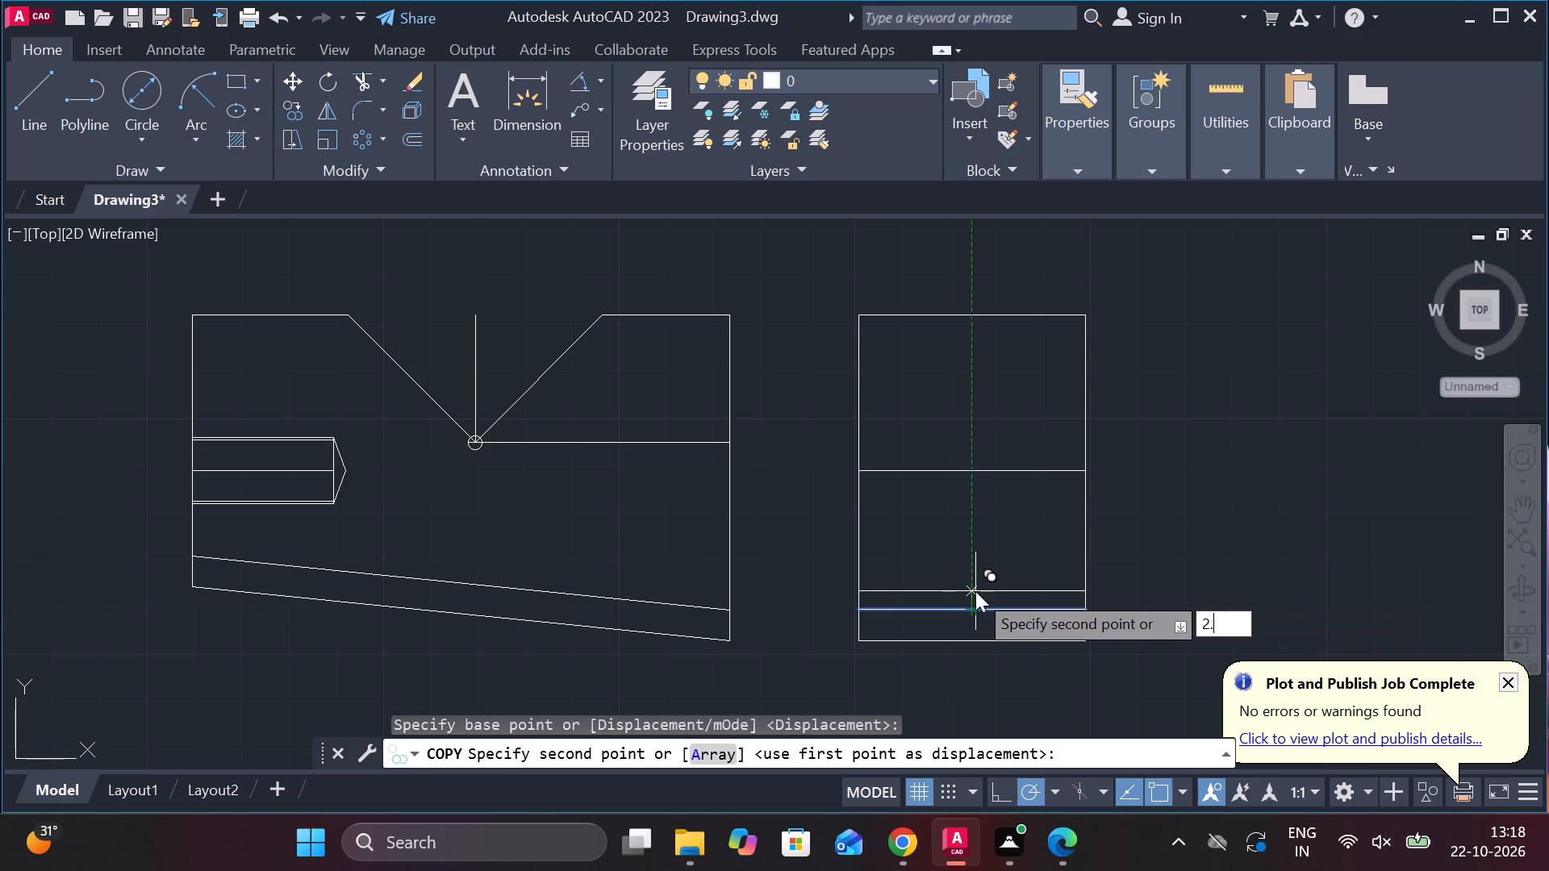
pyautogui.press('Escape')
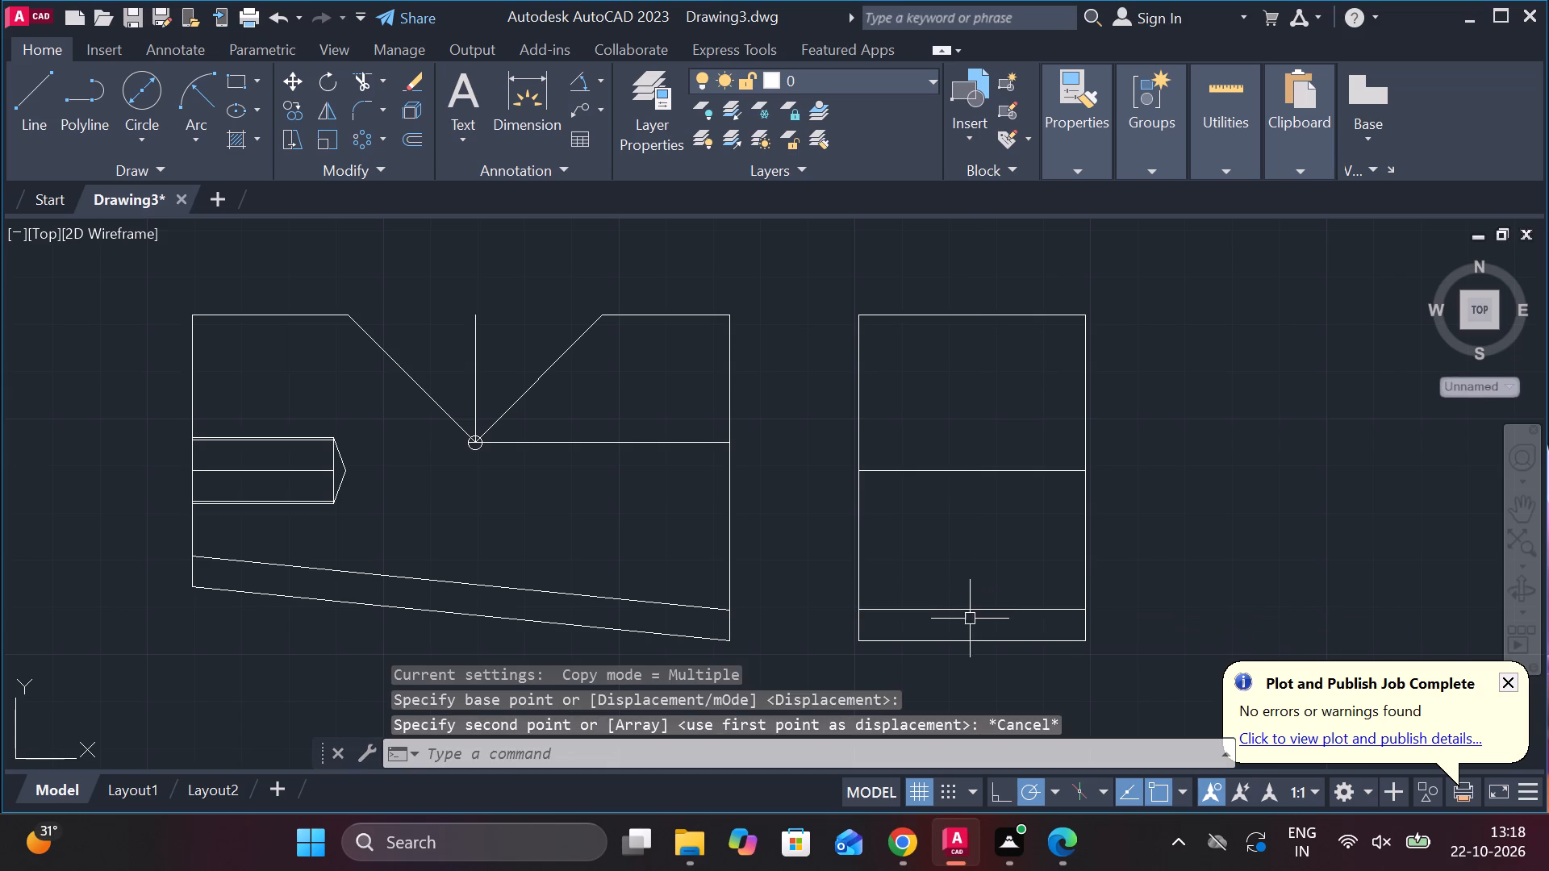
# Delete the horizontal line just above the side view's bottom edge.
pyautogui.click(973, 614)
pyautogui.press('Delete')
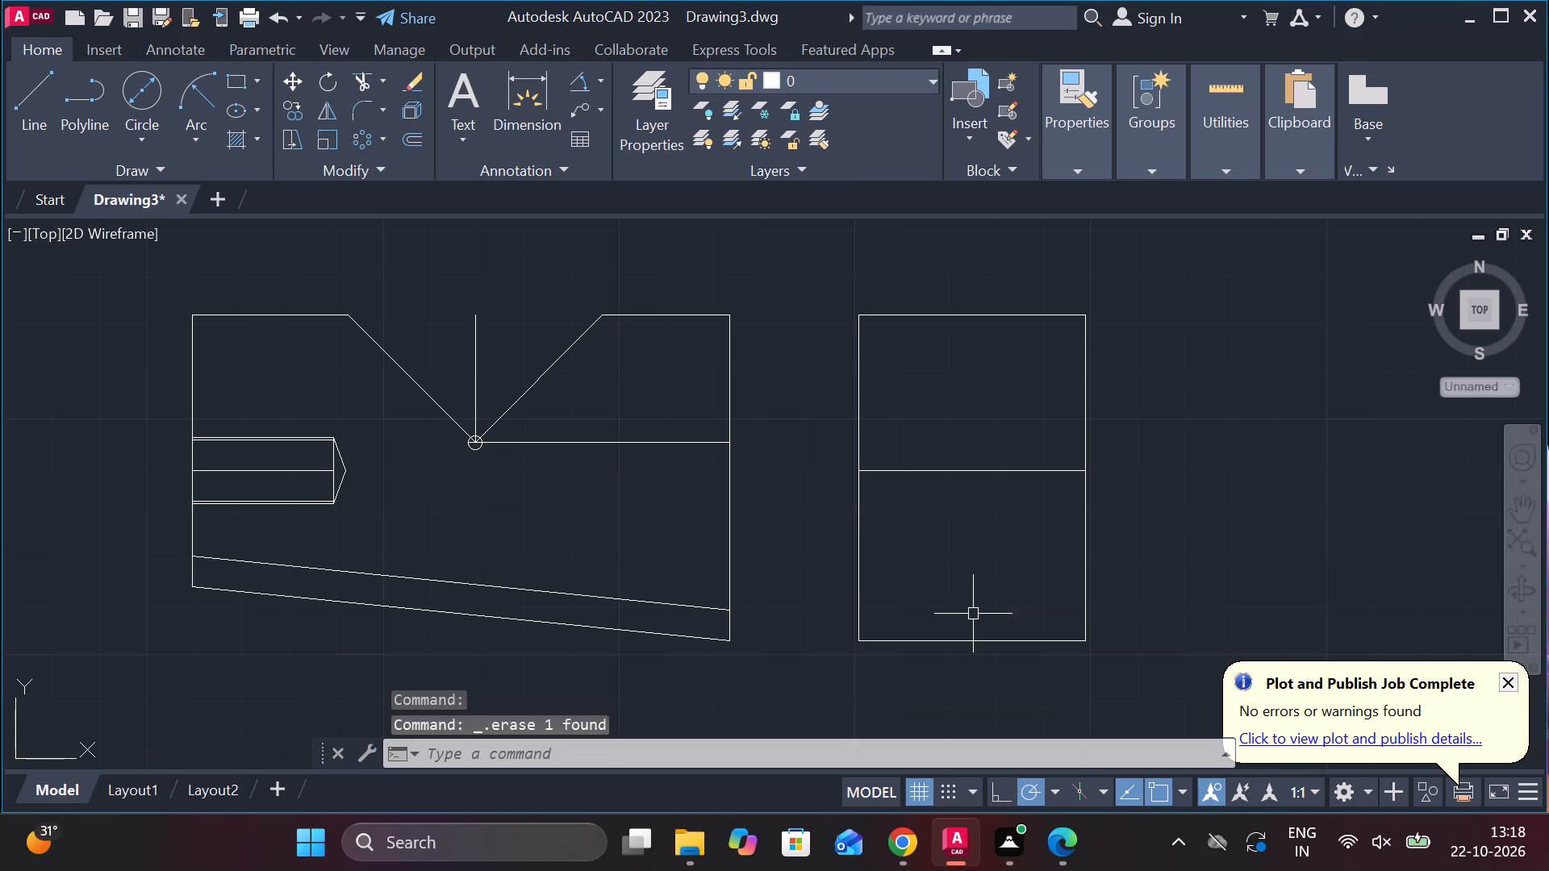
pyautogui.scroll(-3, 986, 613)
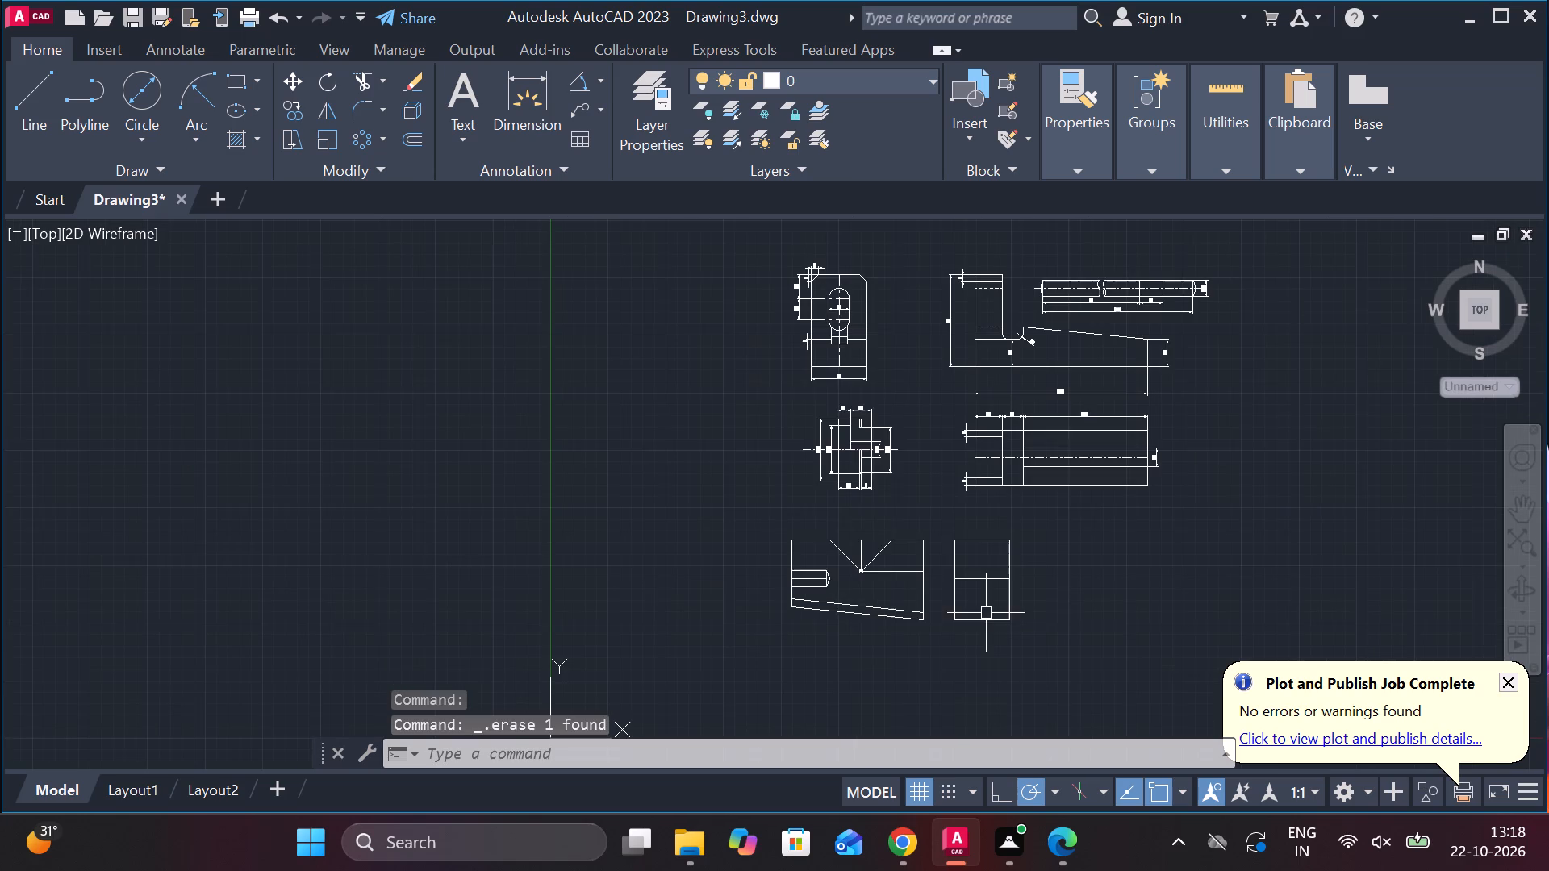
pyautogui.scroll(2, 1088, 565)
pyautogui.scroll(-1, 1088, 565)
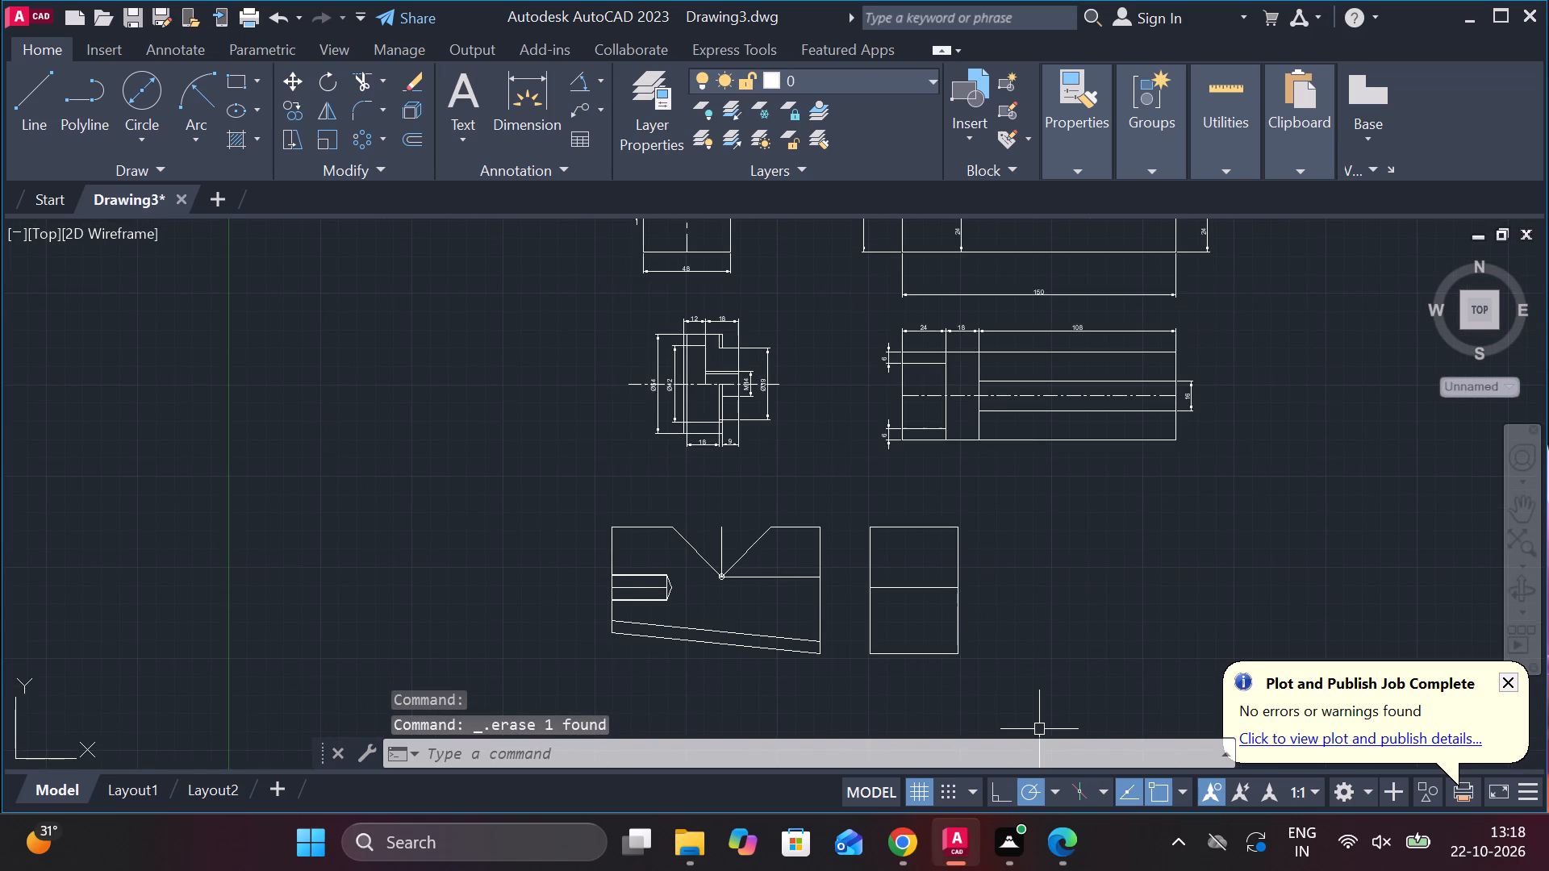
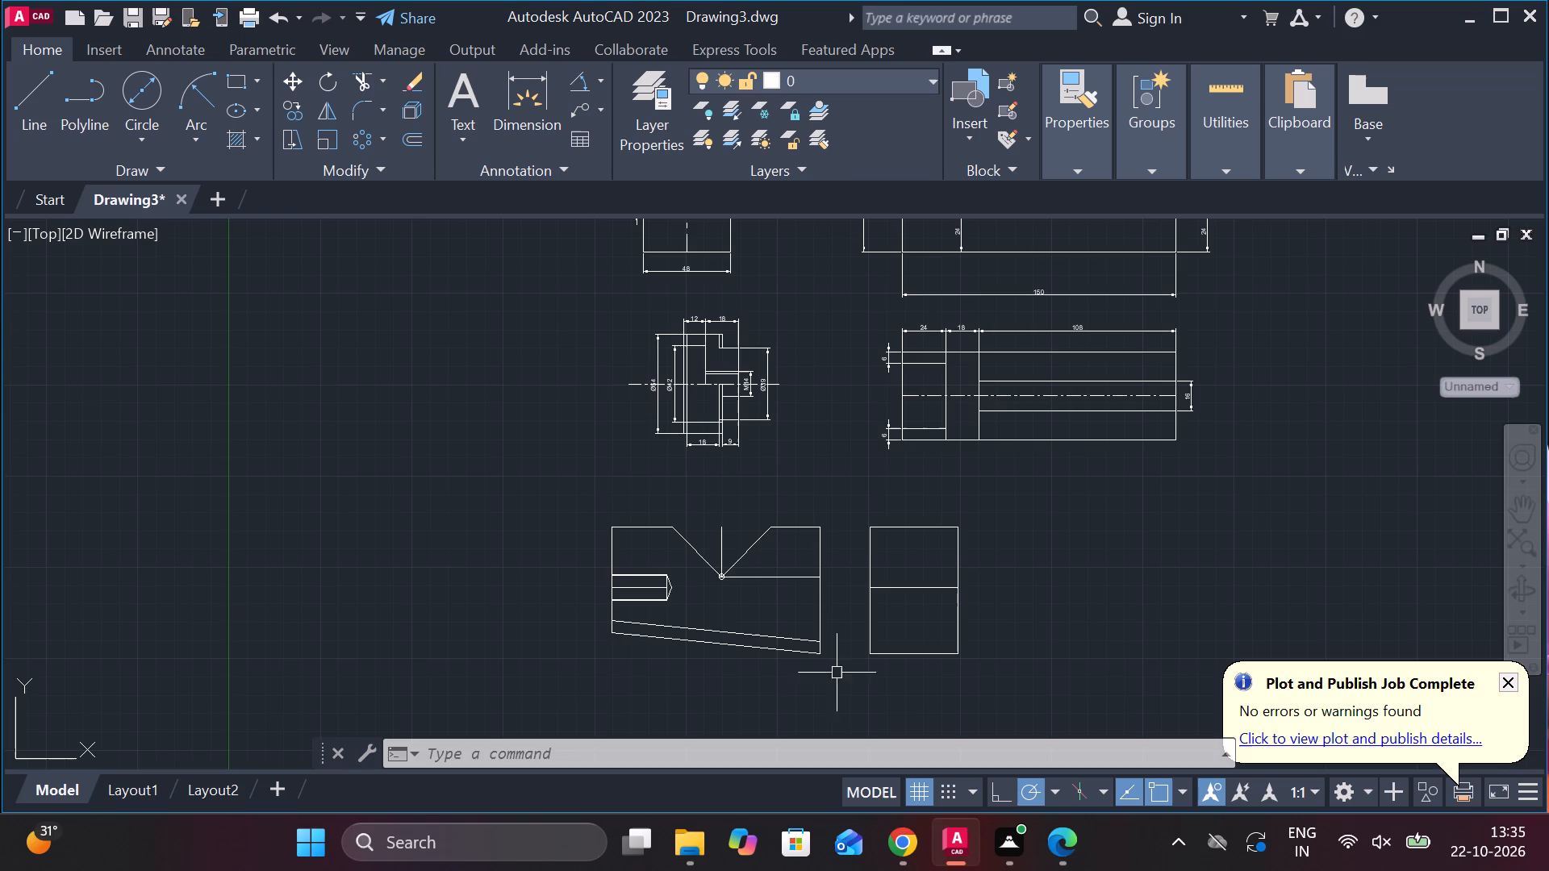
# Draw a horizontal line across the side view, level with the right end of the front view's upper sloped line.
pyautogui.scroll(2, 821, 652)
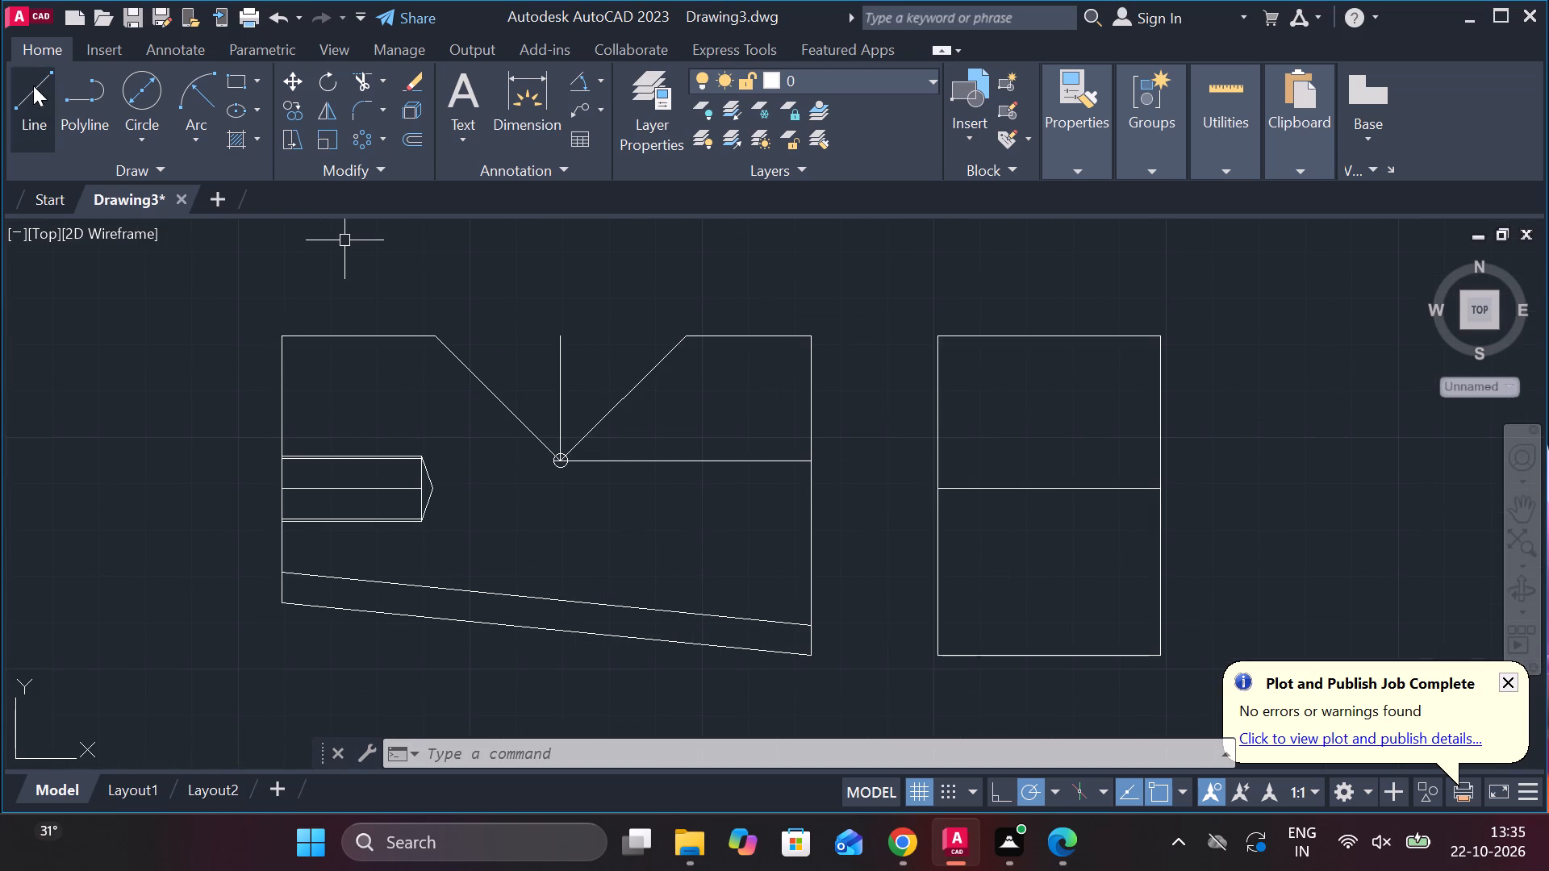
pyautogui.click(33, 85)
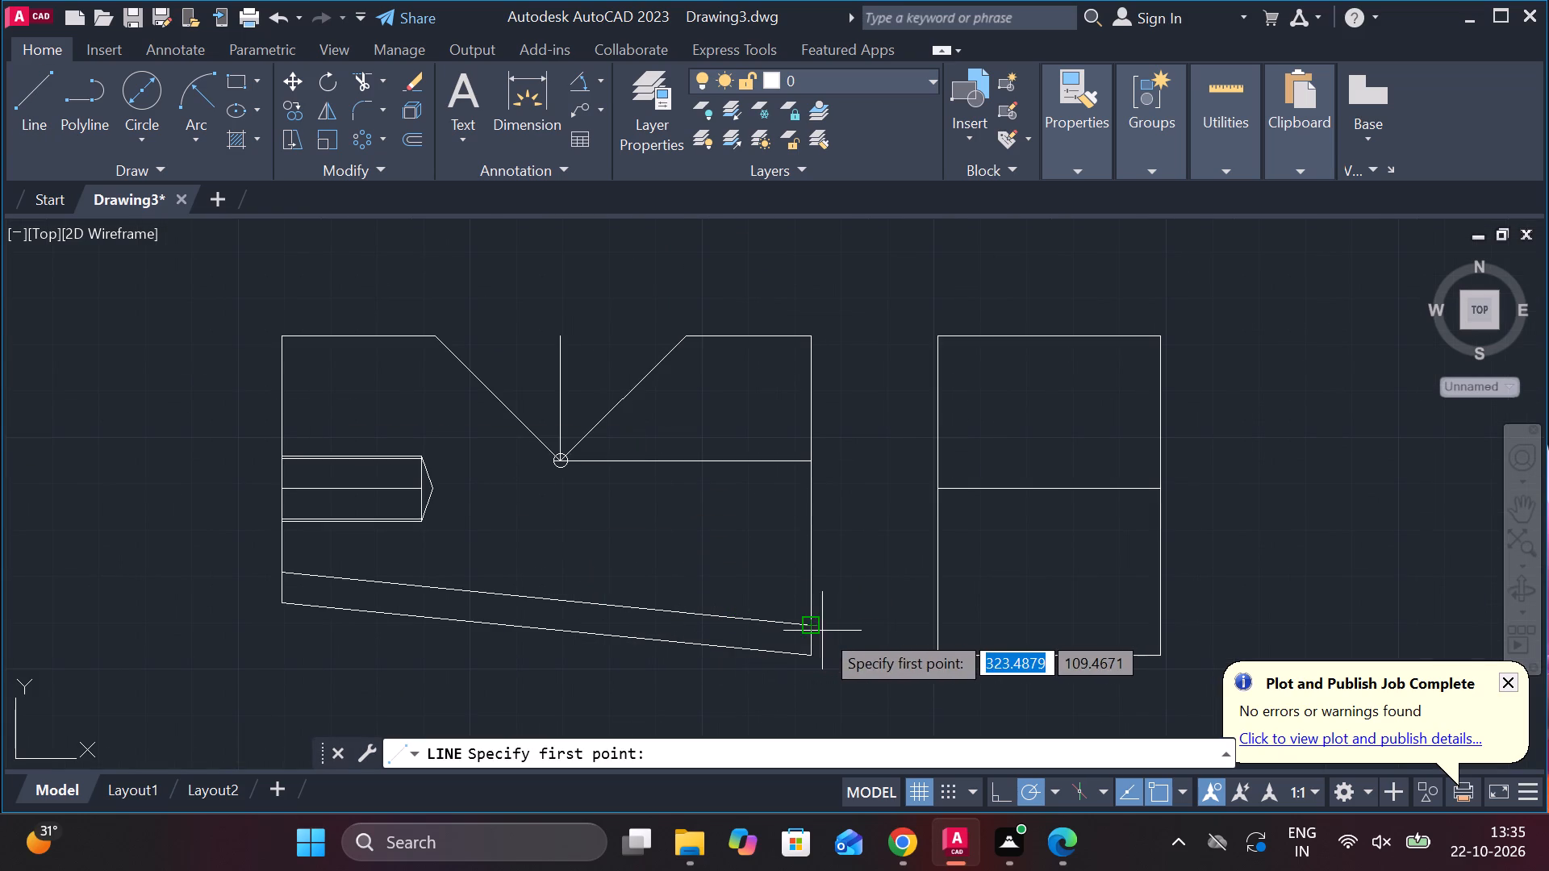
pyautogui.click(943, 627)
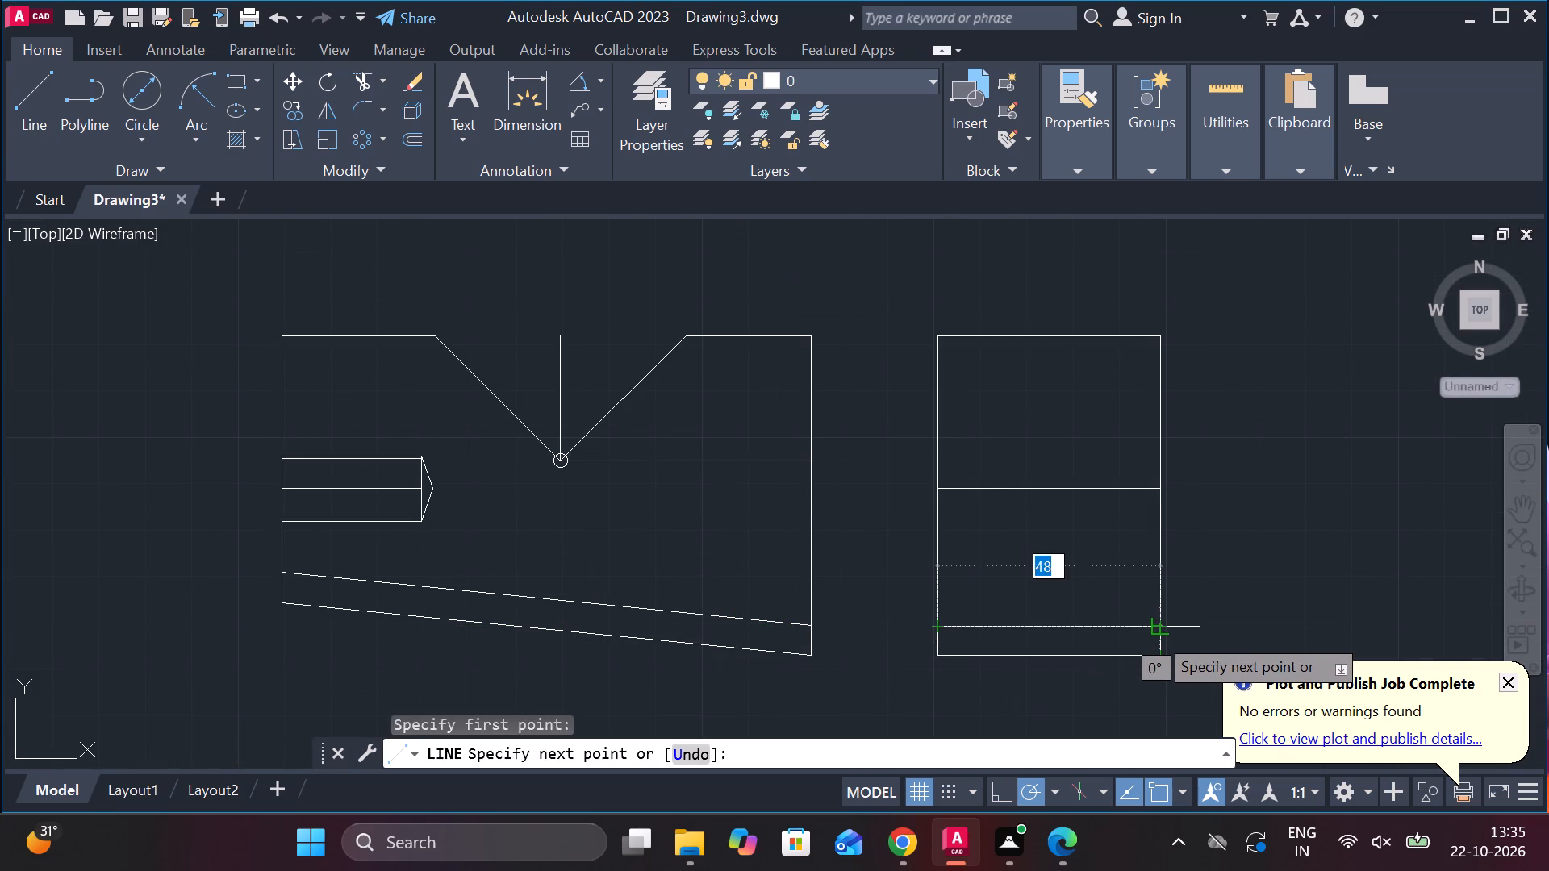
pyautogui.doubleClick(1155, 633)
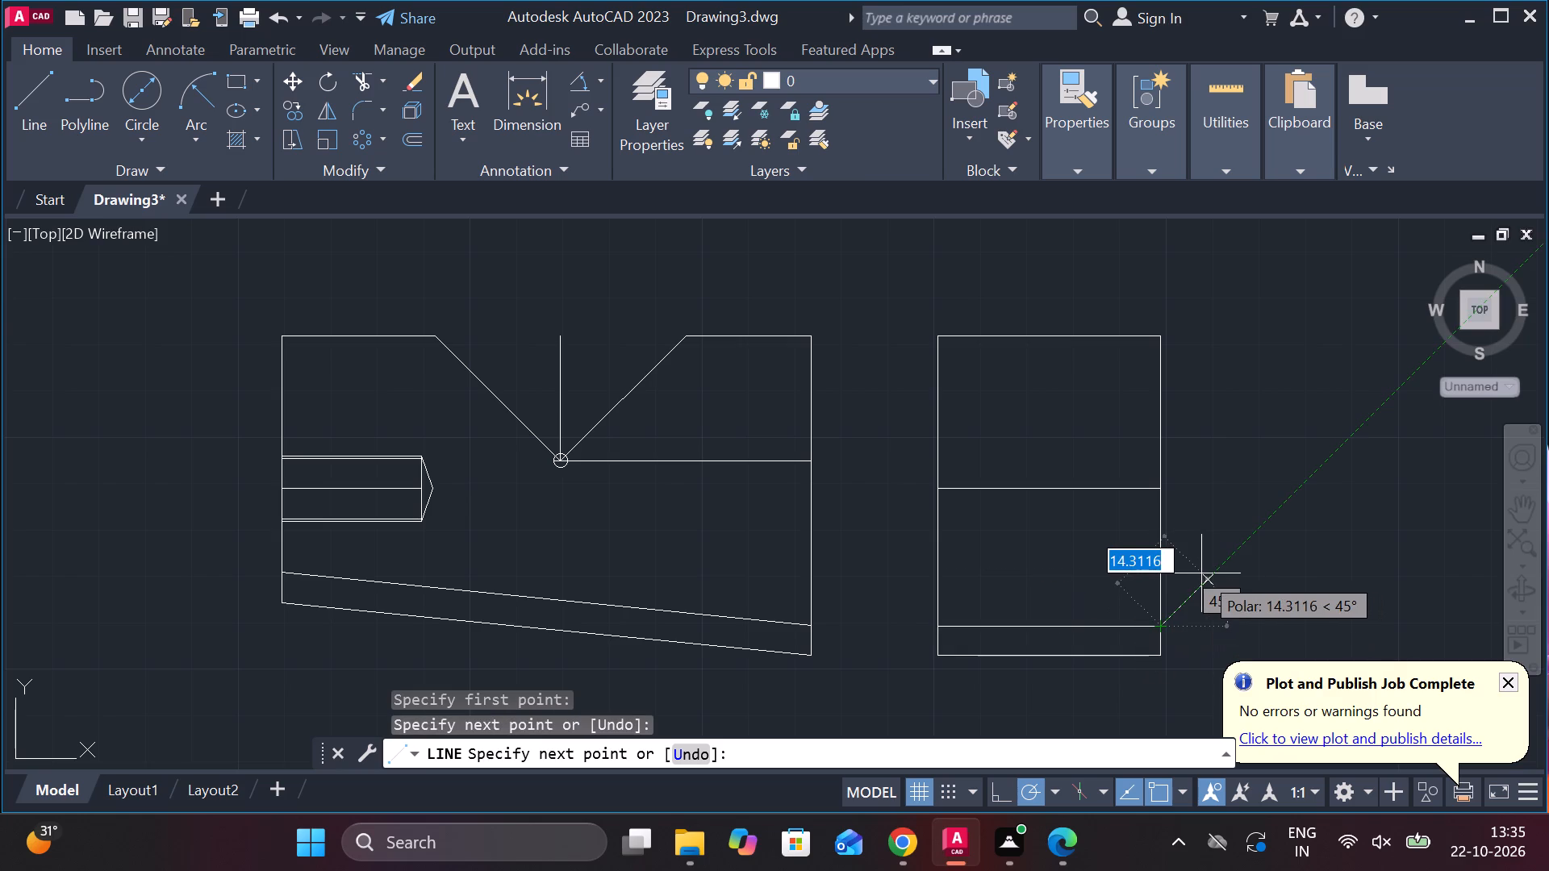
pyautogui.press('Escape')
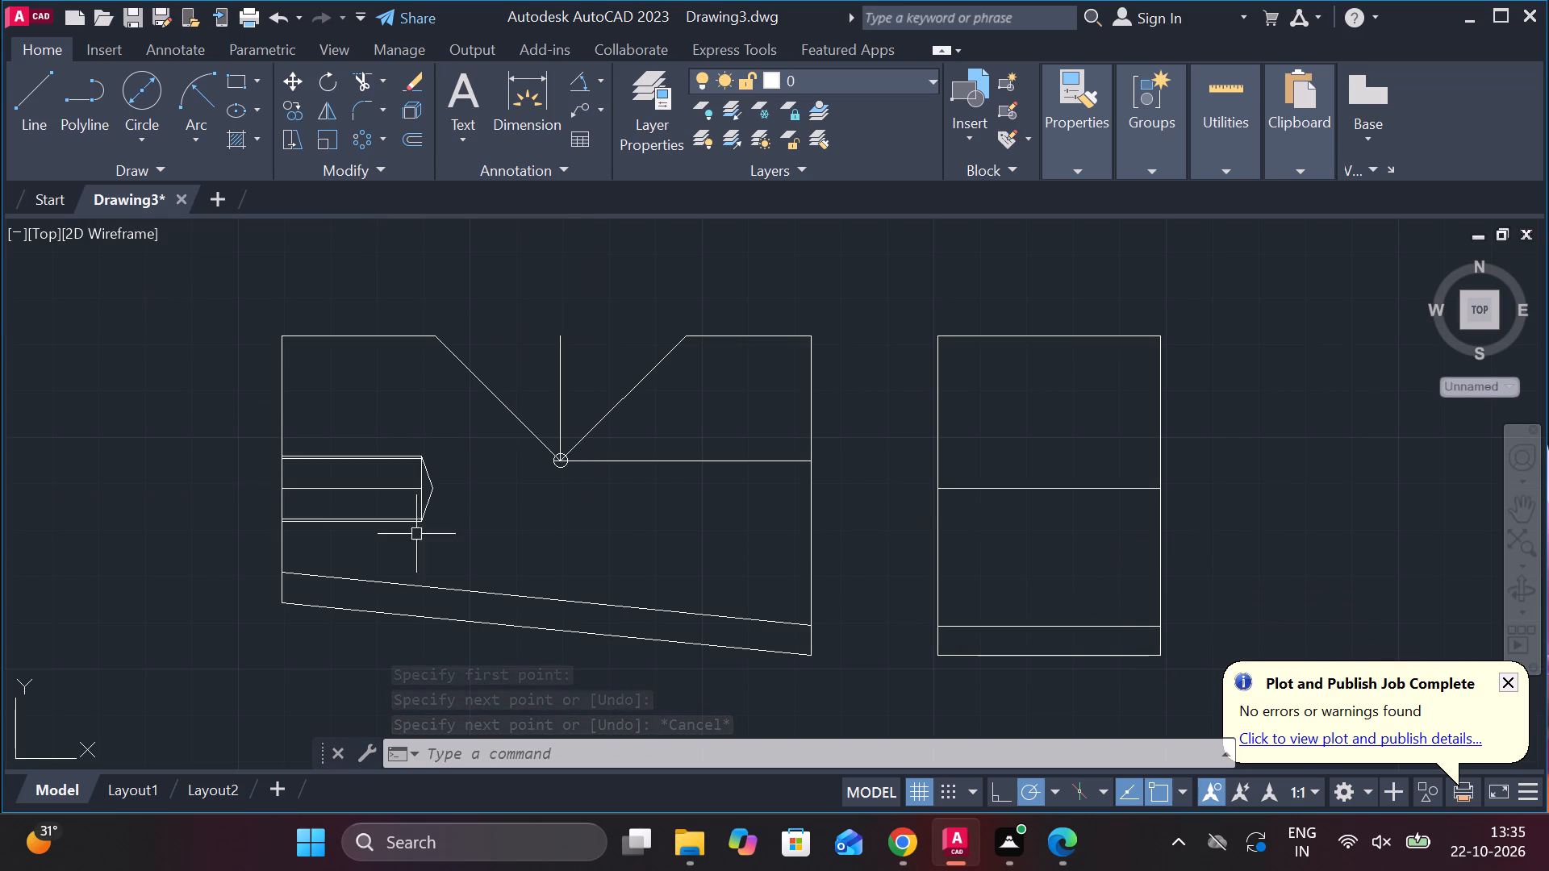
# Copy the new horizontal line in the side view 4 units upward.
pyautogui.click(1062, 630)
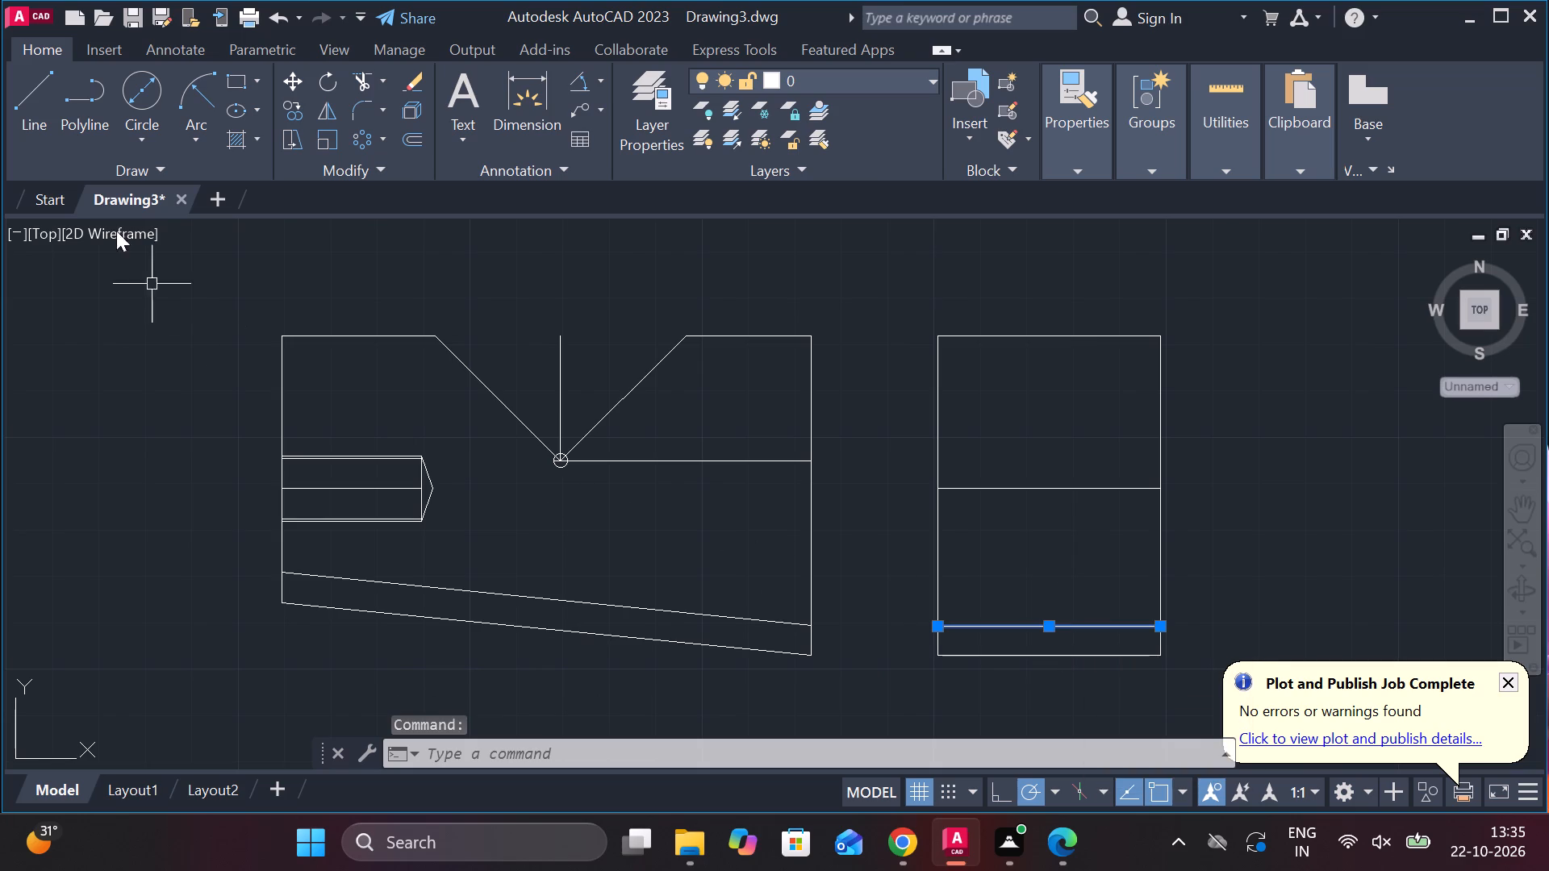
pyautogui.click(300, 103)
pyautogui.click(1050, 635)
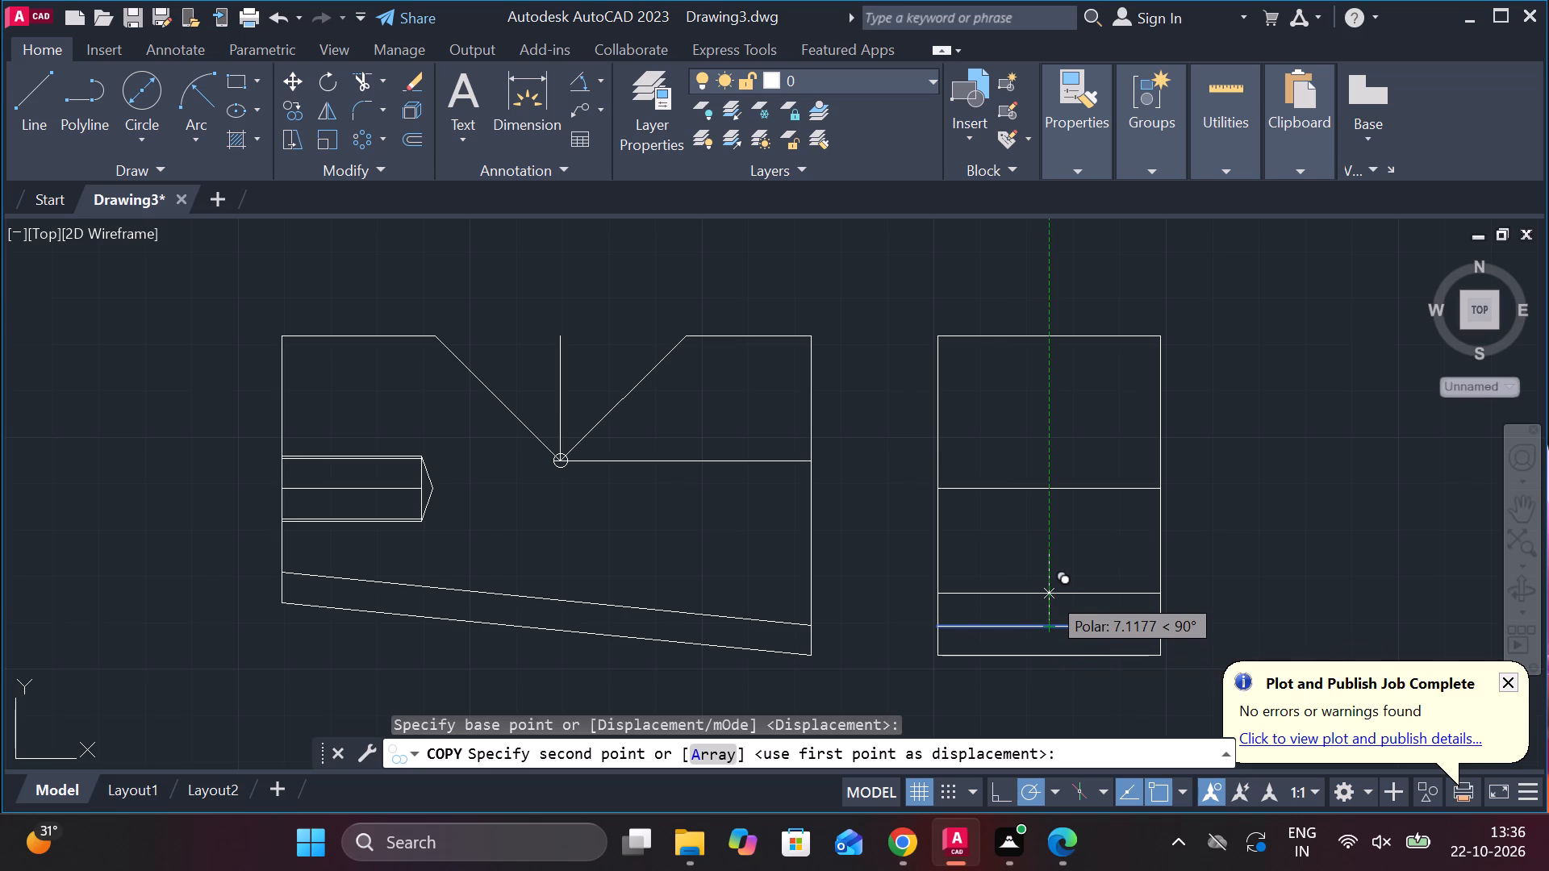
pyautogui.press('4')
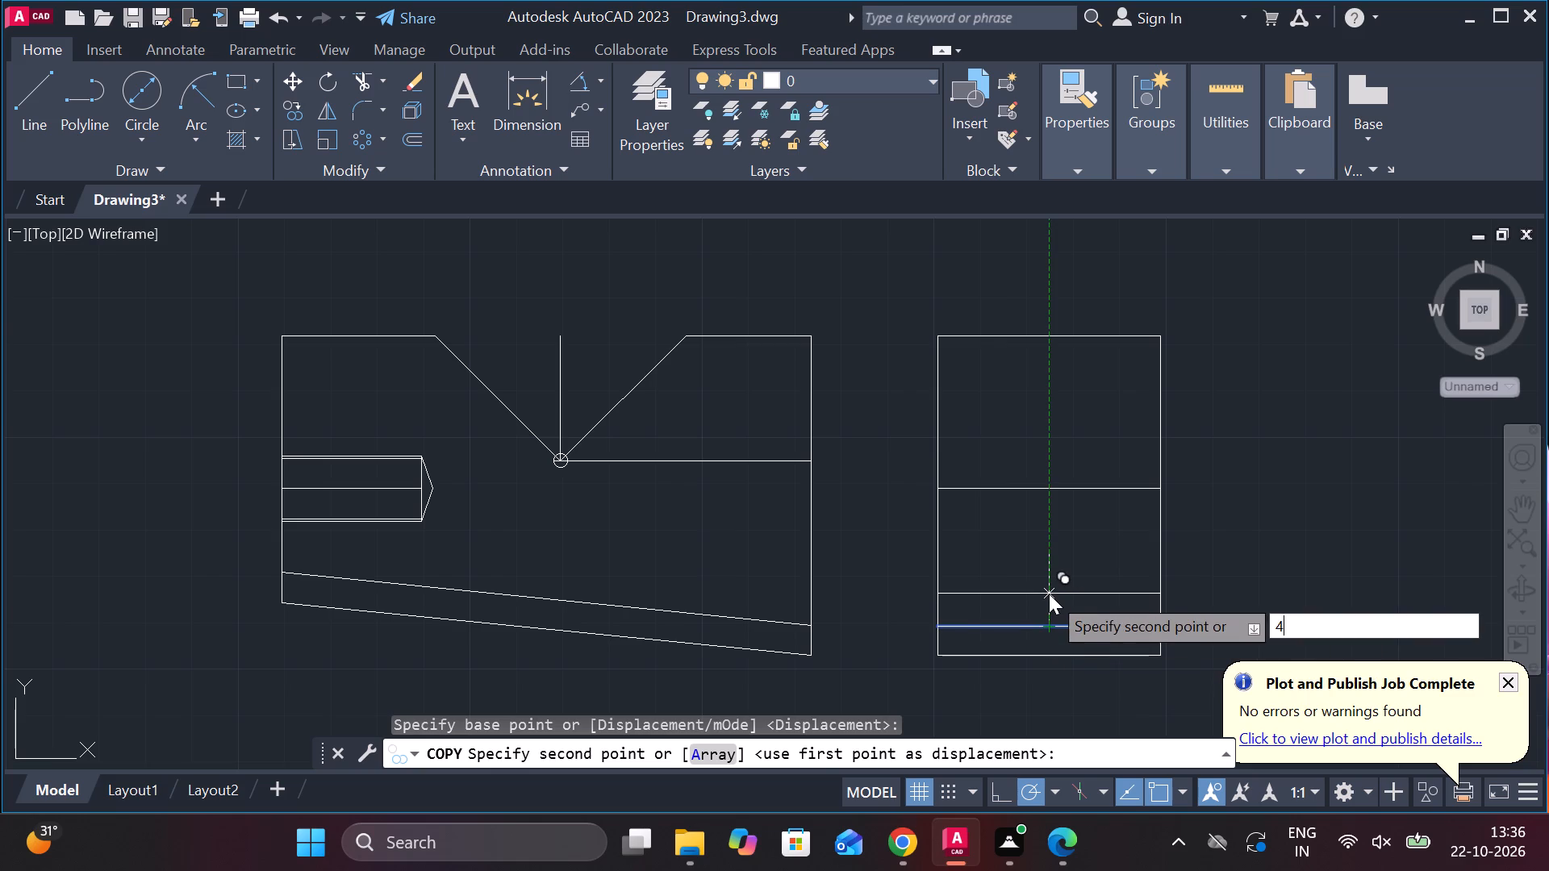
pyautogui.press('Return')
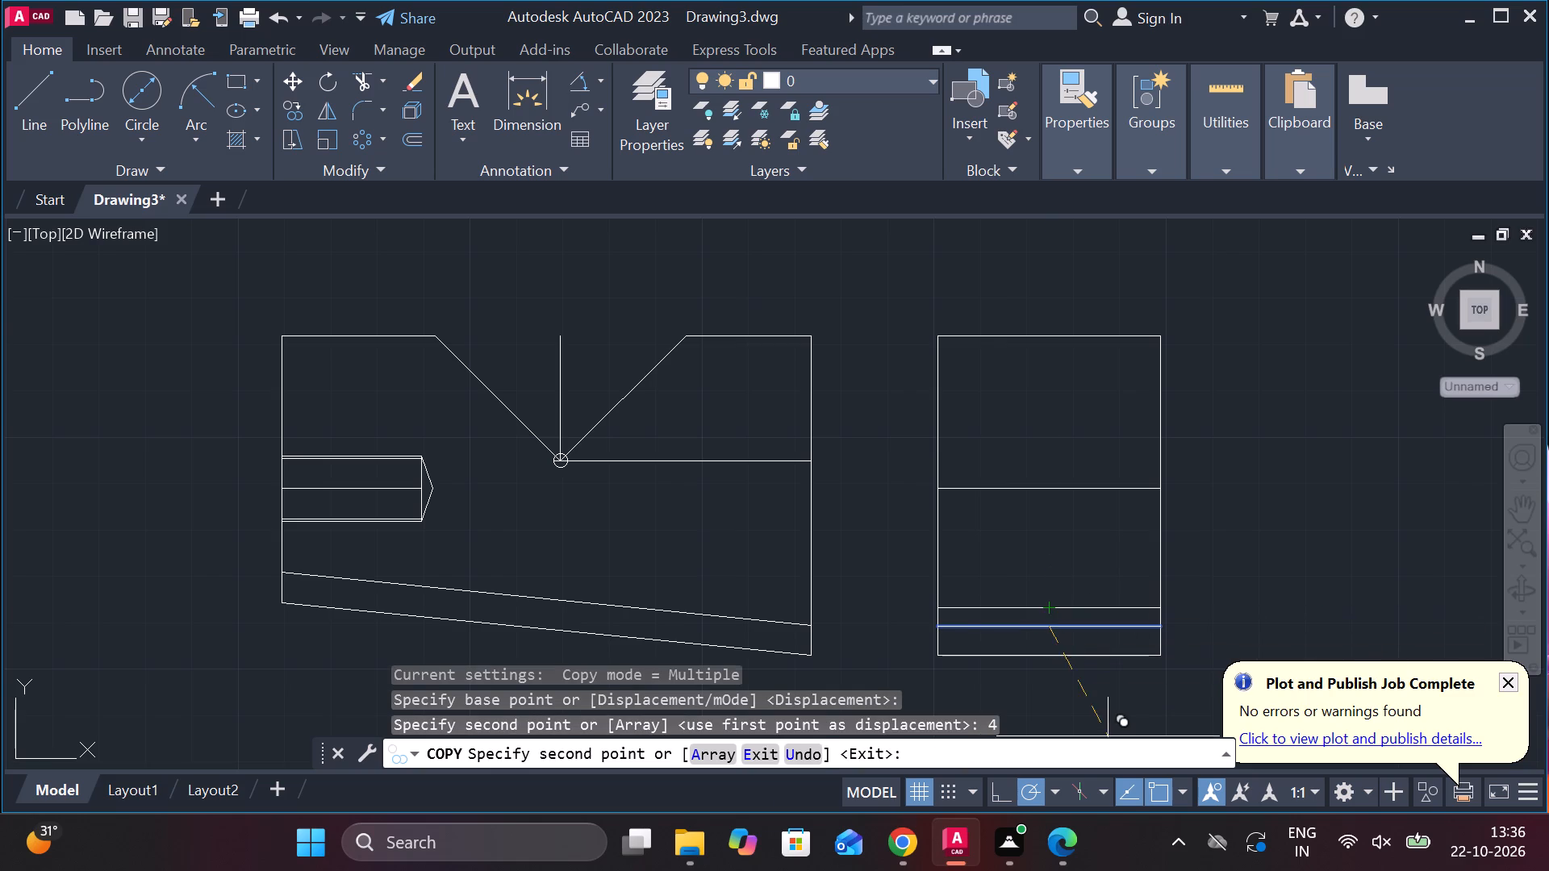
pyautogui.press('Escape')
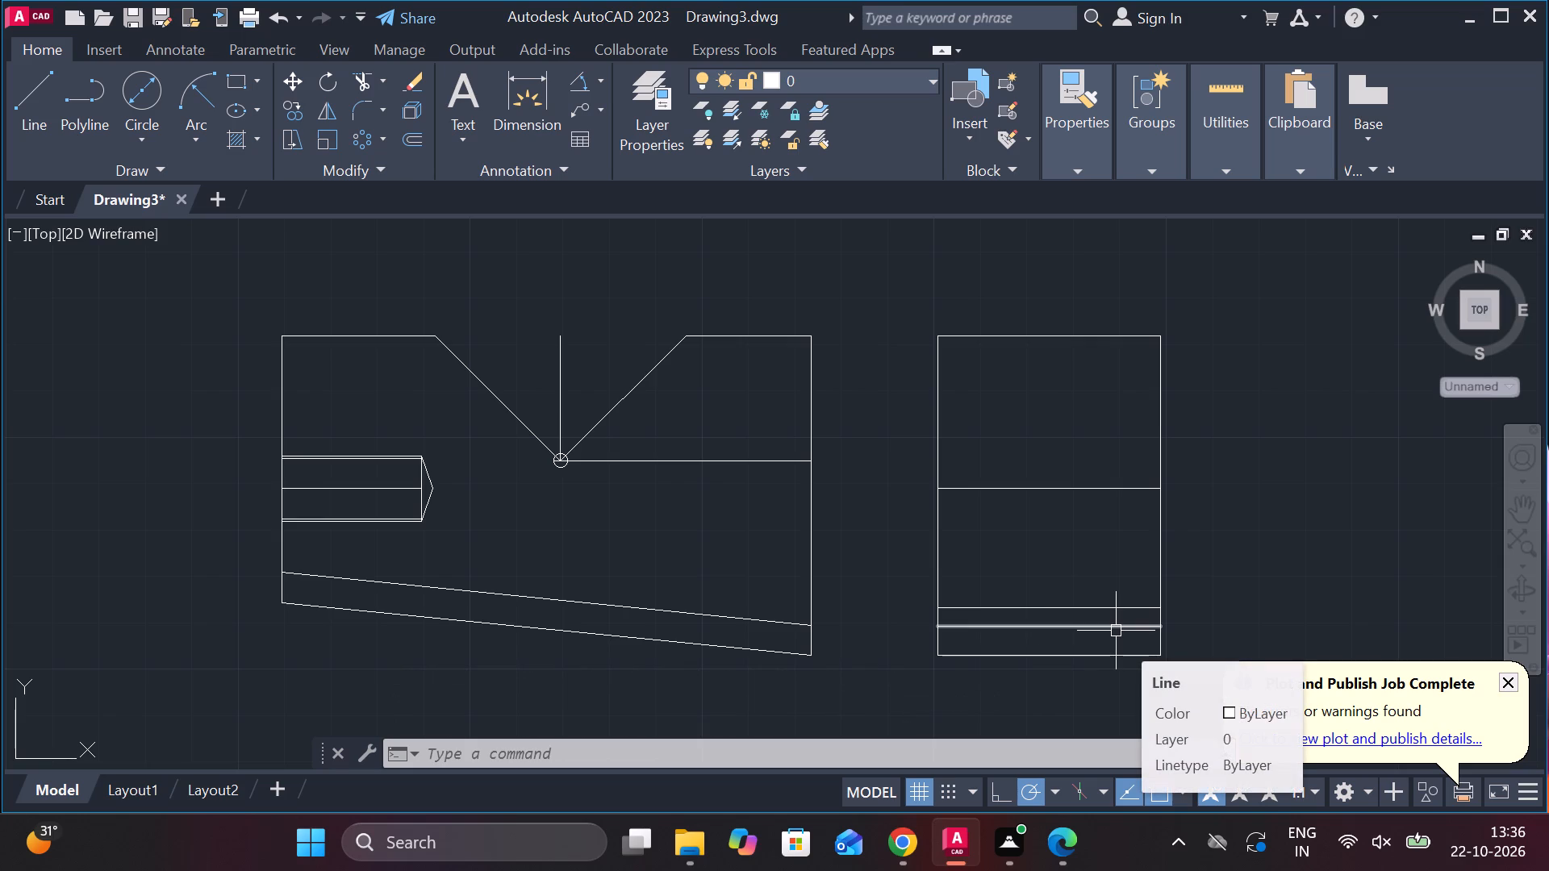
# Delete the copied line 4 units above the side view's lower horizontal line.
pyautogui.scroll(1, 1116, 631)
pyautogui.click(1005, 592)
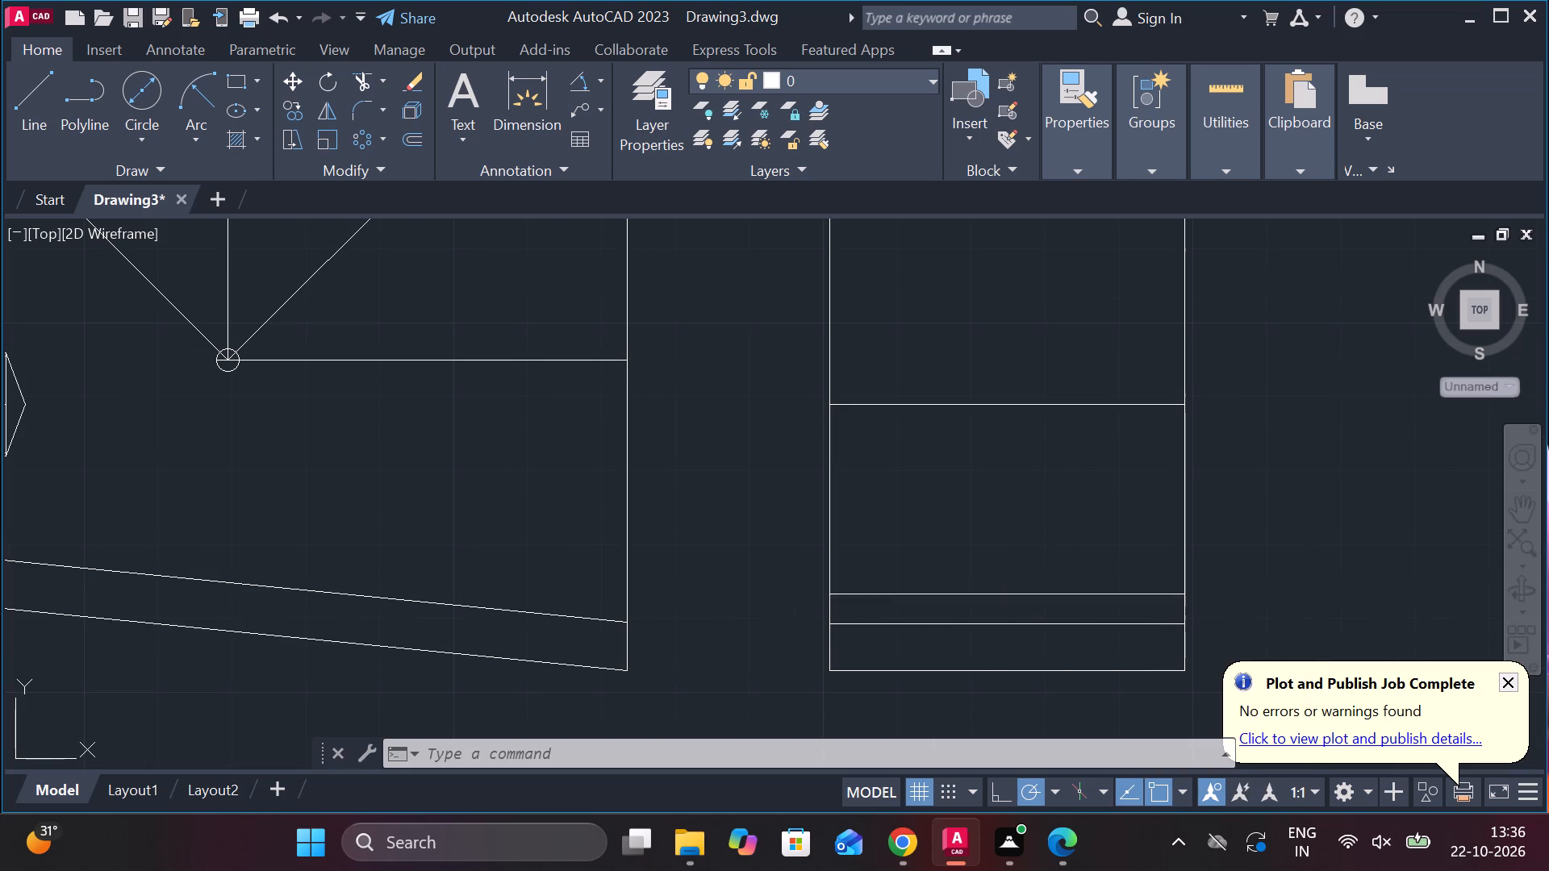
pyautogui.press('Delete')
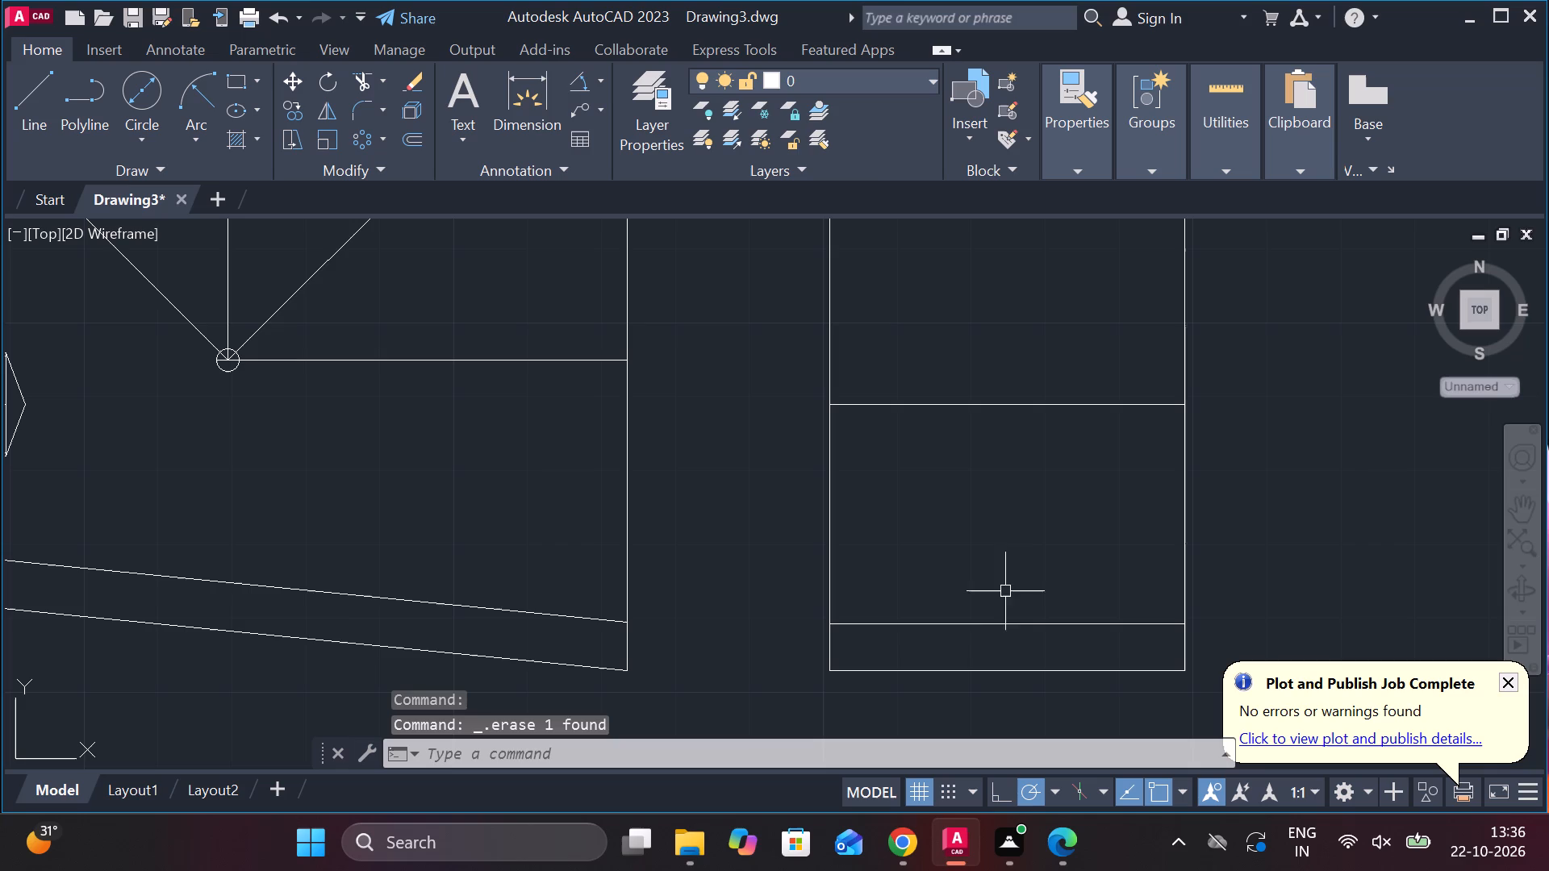
# Copy the side view's lower interior horizontal line 2.5 units upward.
pyautogui.click(1012, 628)
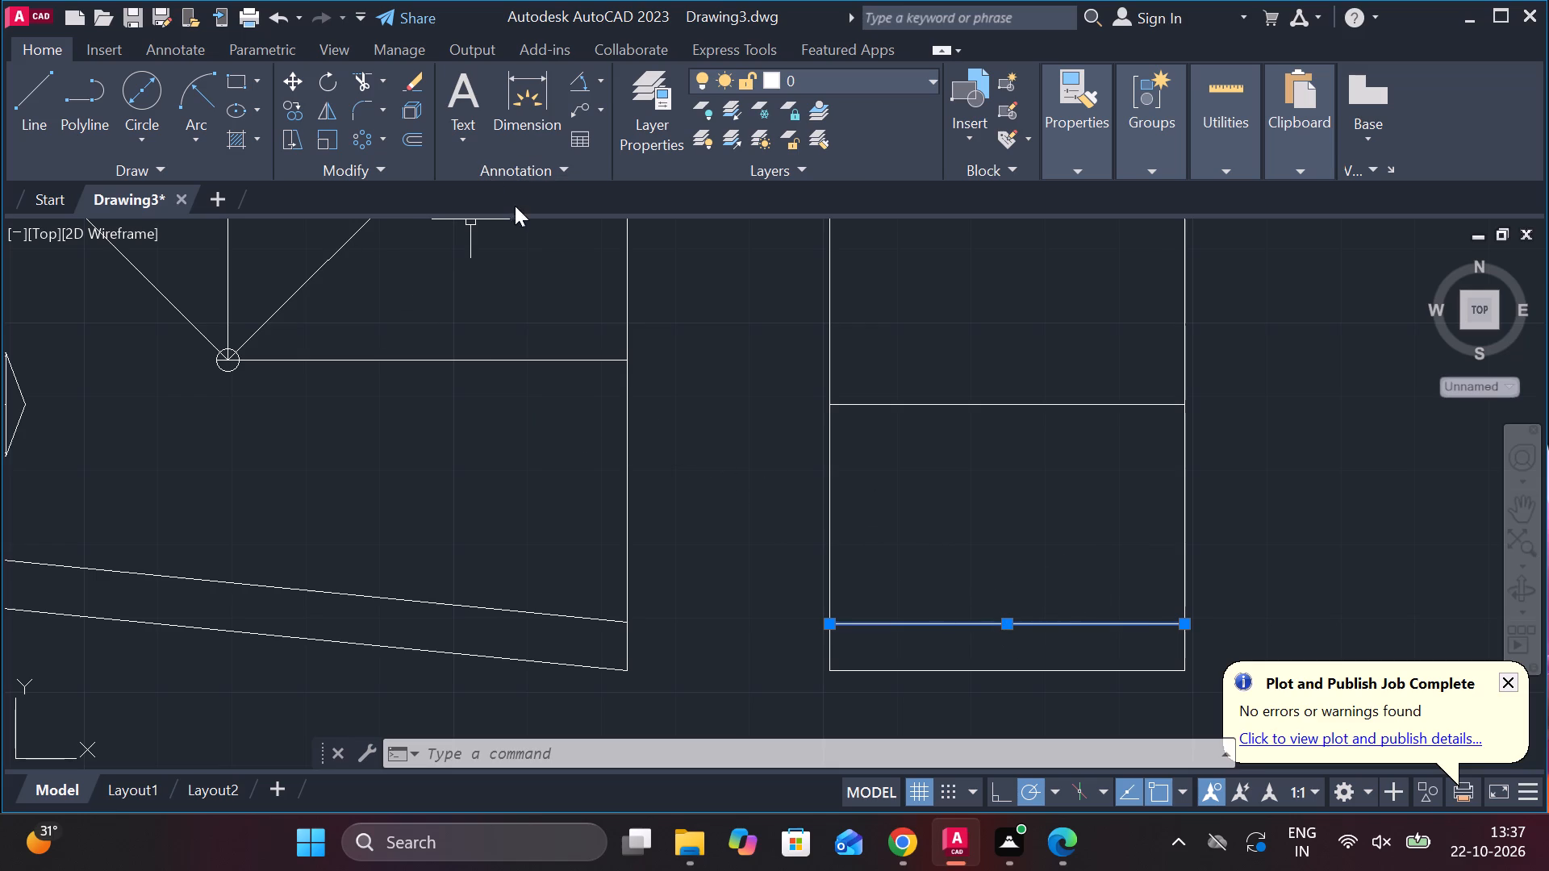
pyautogui.click(298, 113)
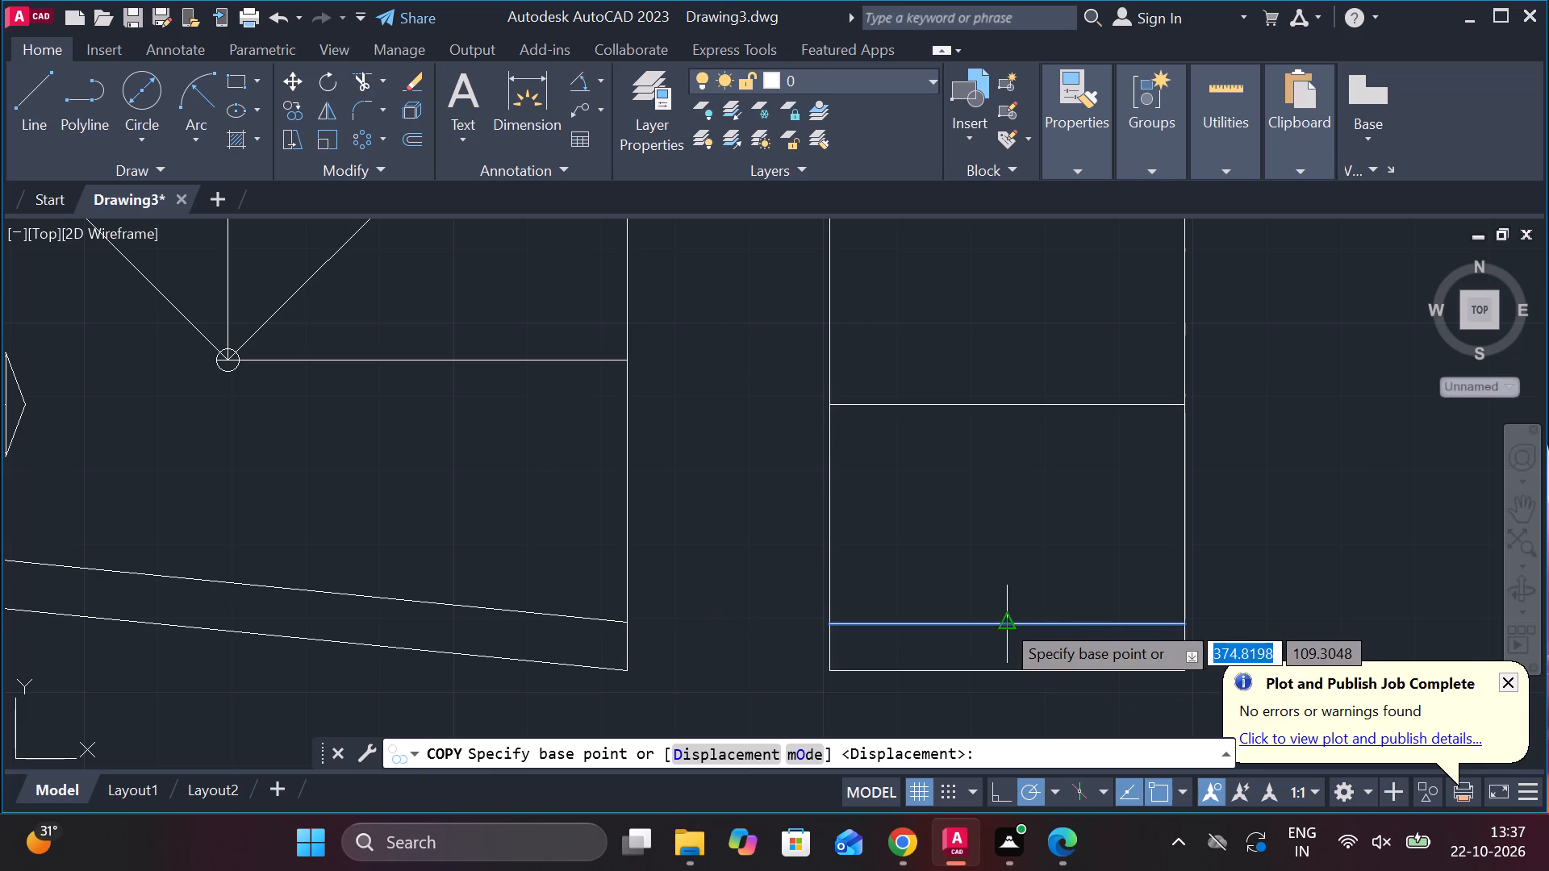
pyautogui.click(1000, 630)
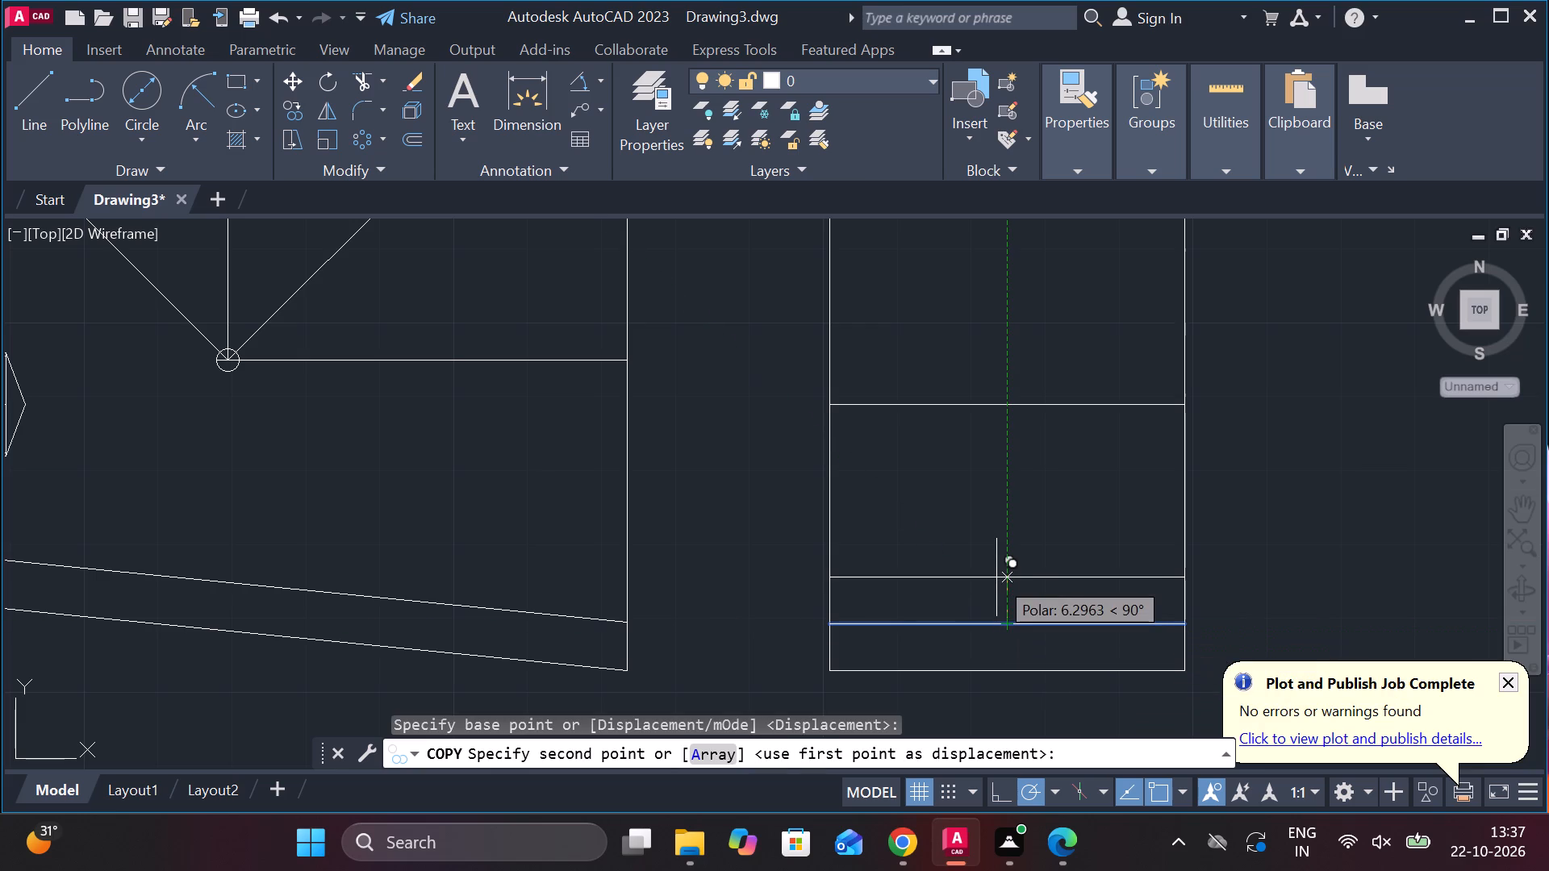
pyautogui.press('2')
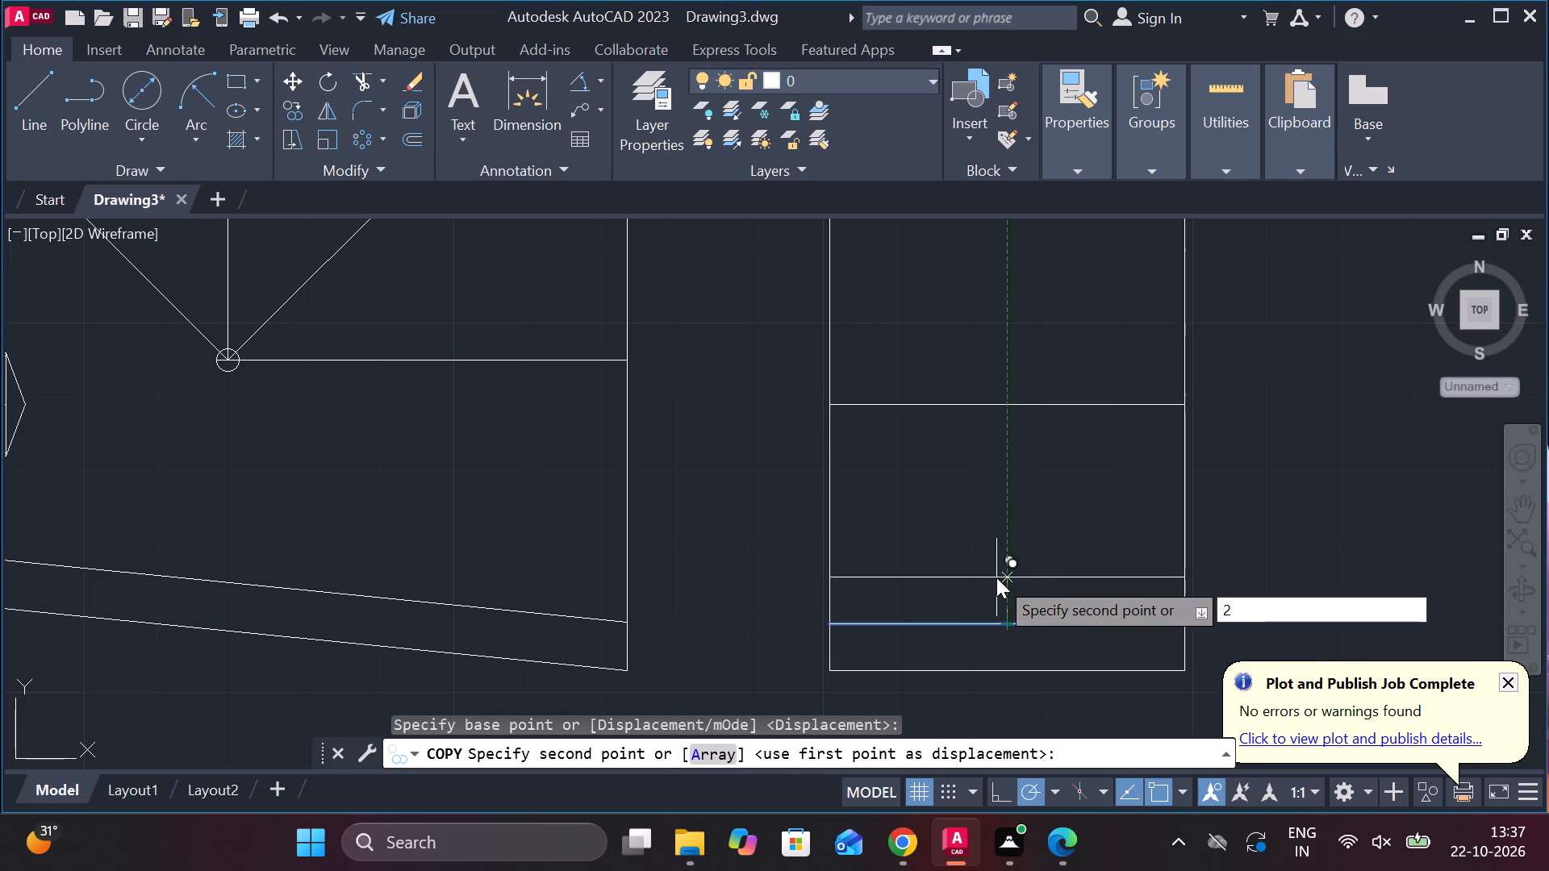
pyautogui.press('.')
pyautogui.press('5')
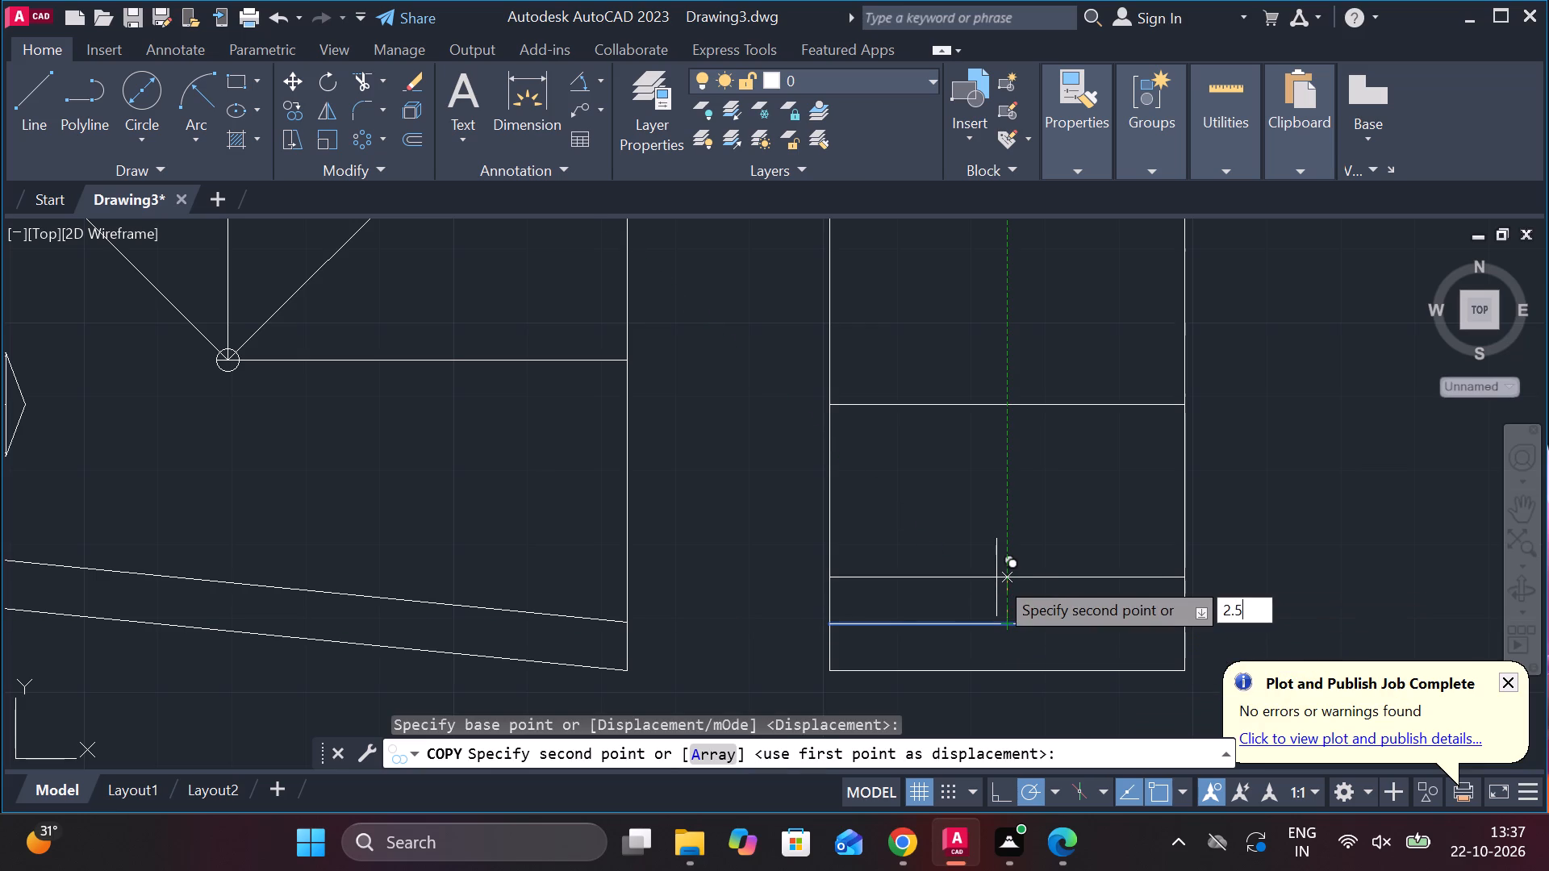
pyautogui.press('Return')
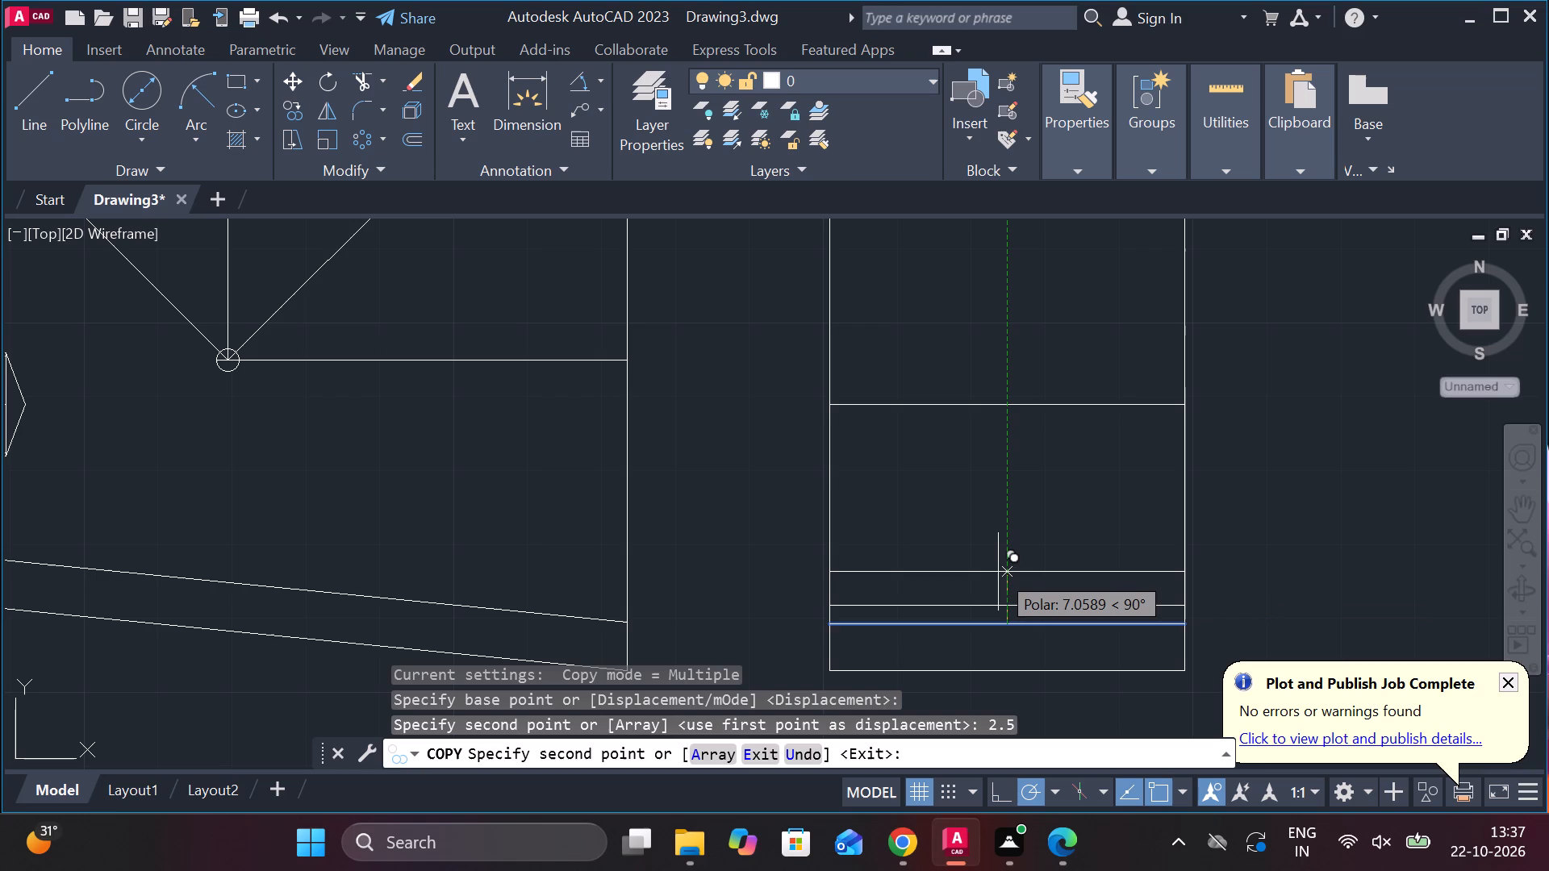
pyautogui.press('Escape')
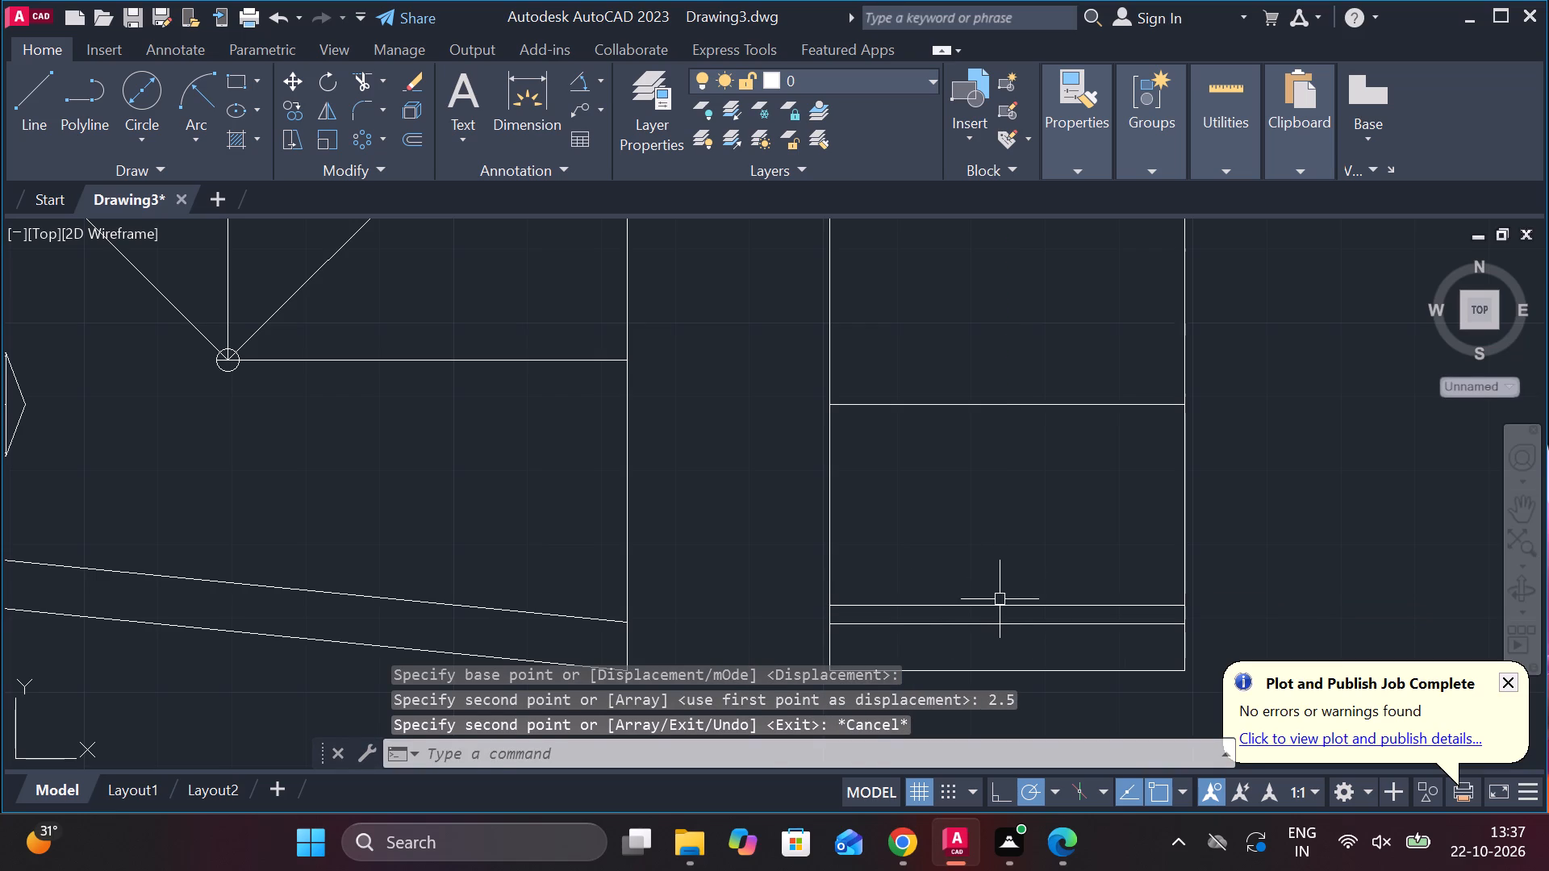
# Copy the line just added in the side view 4 units upward.
pyautogui.click(1000, 599)
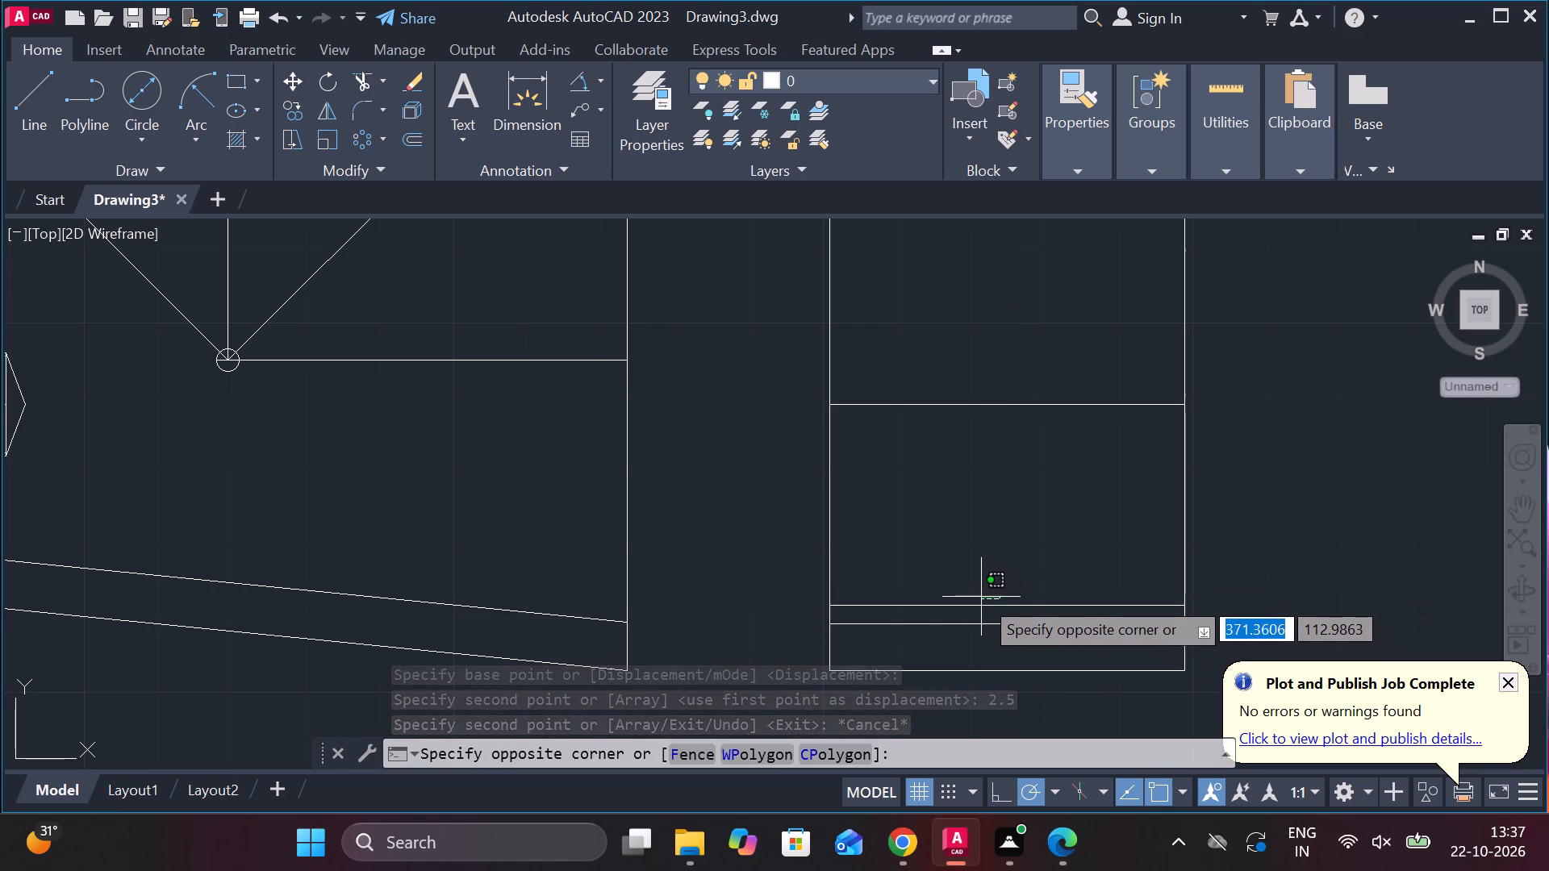
pyautogui.press('Escape')
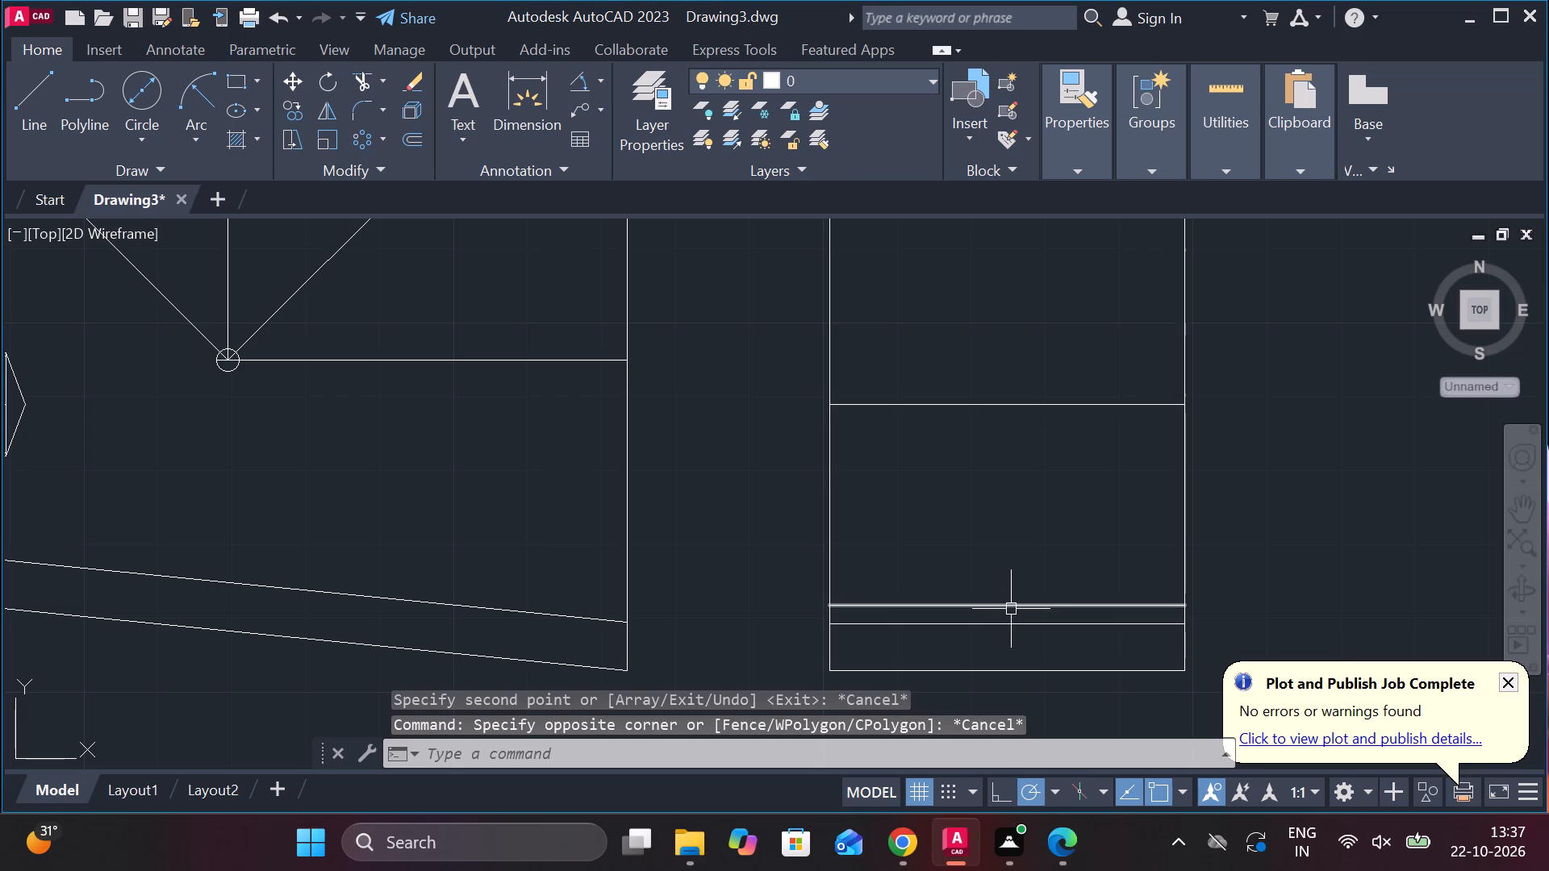
pyautogui.click(1012, 604)
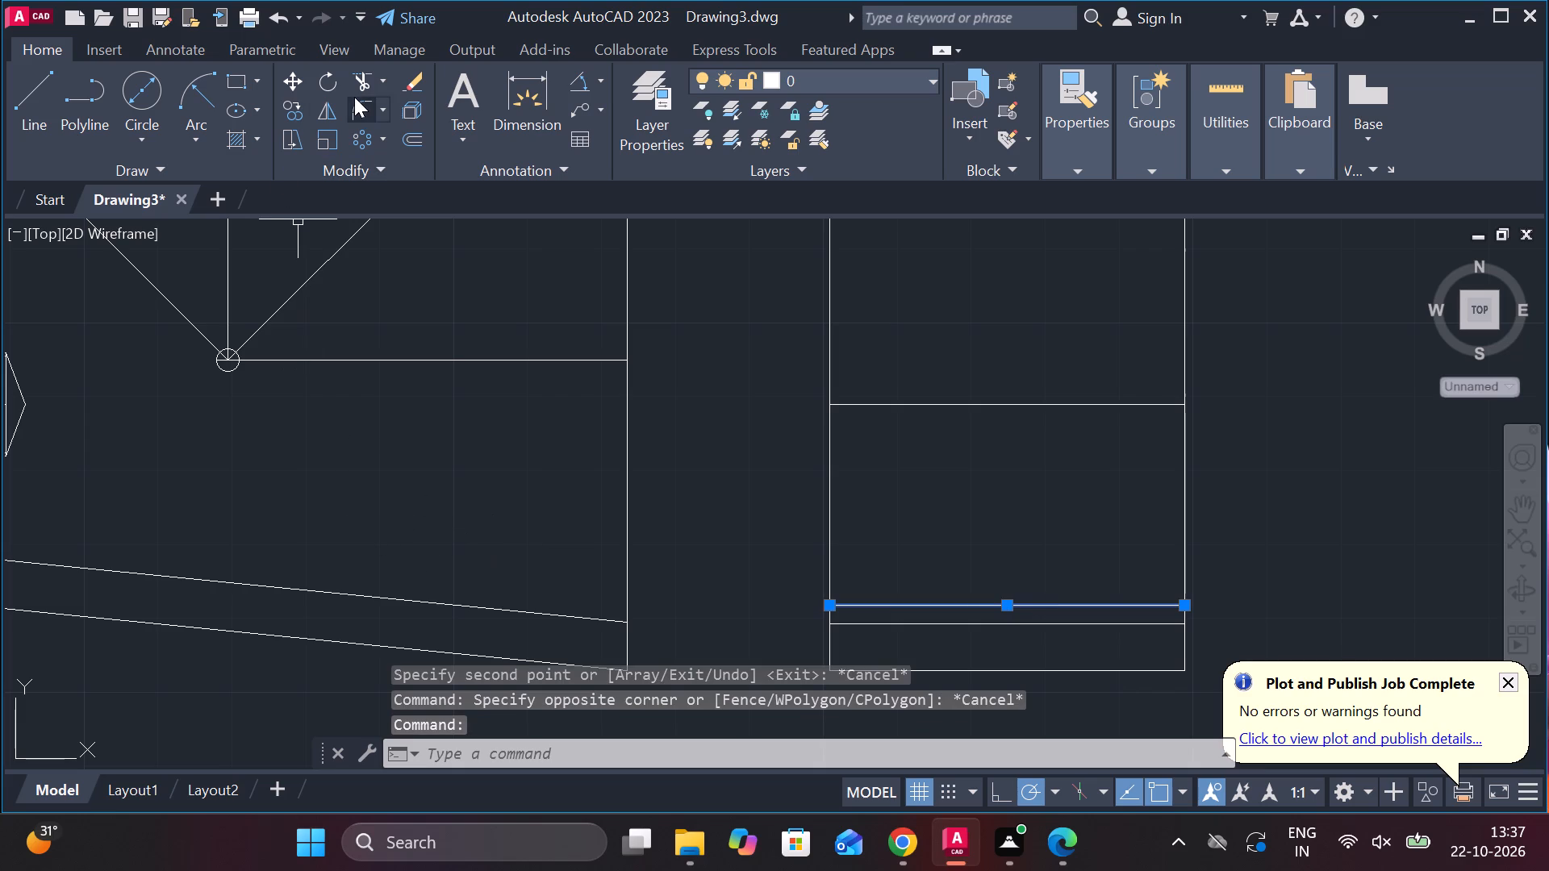
pyautogui.click(294, 98)
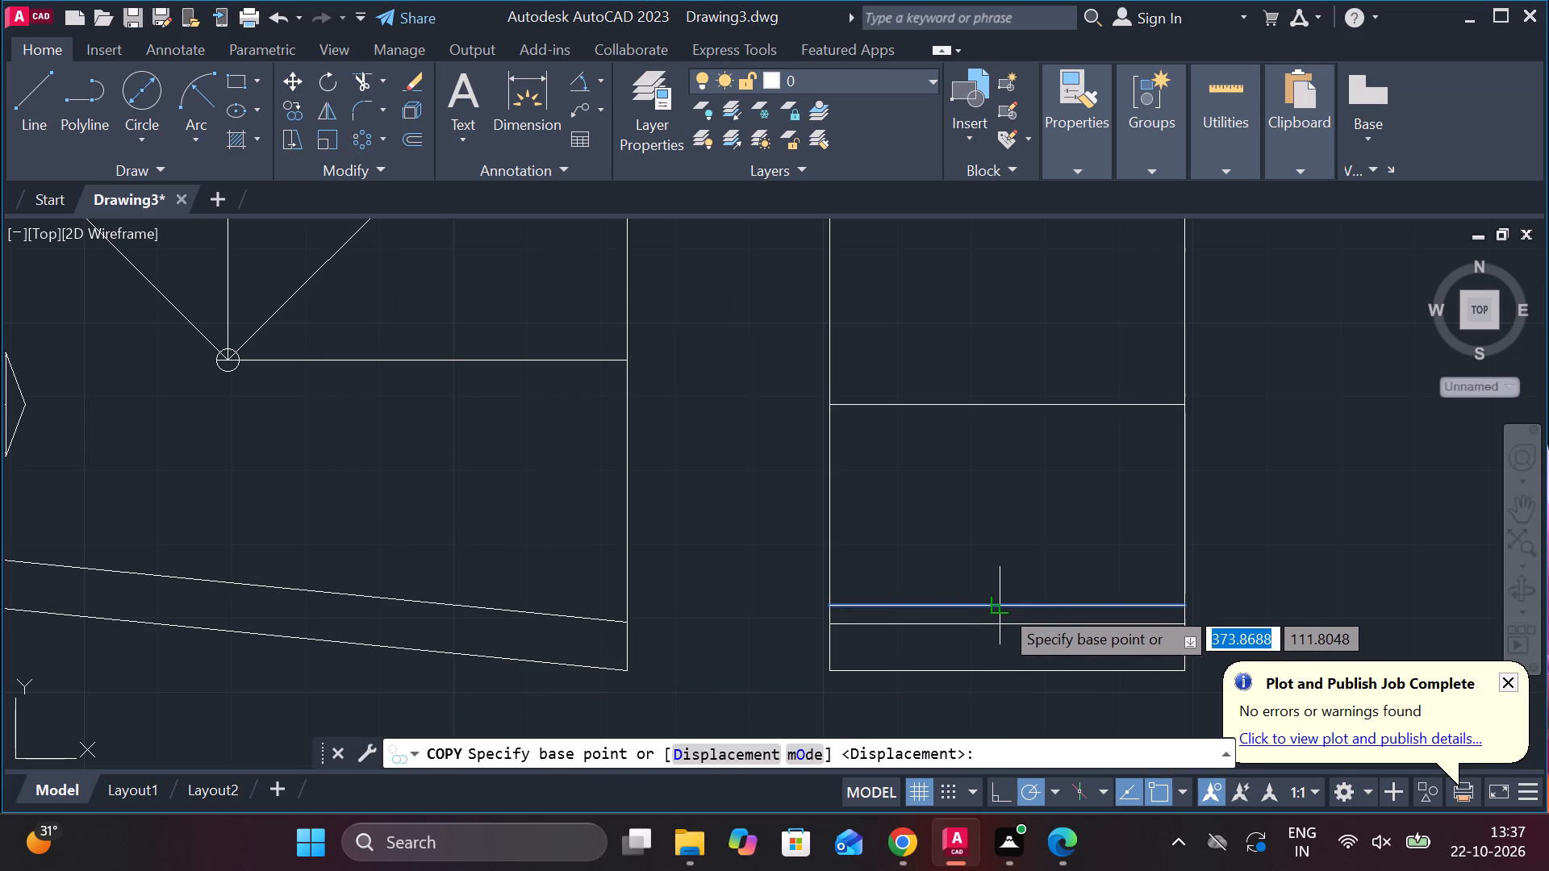
pyautogui.click(1010, 606)
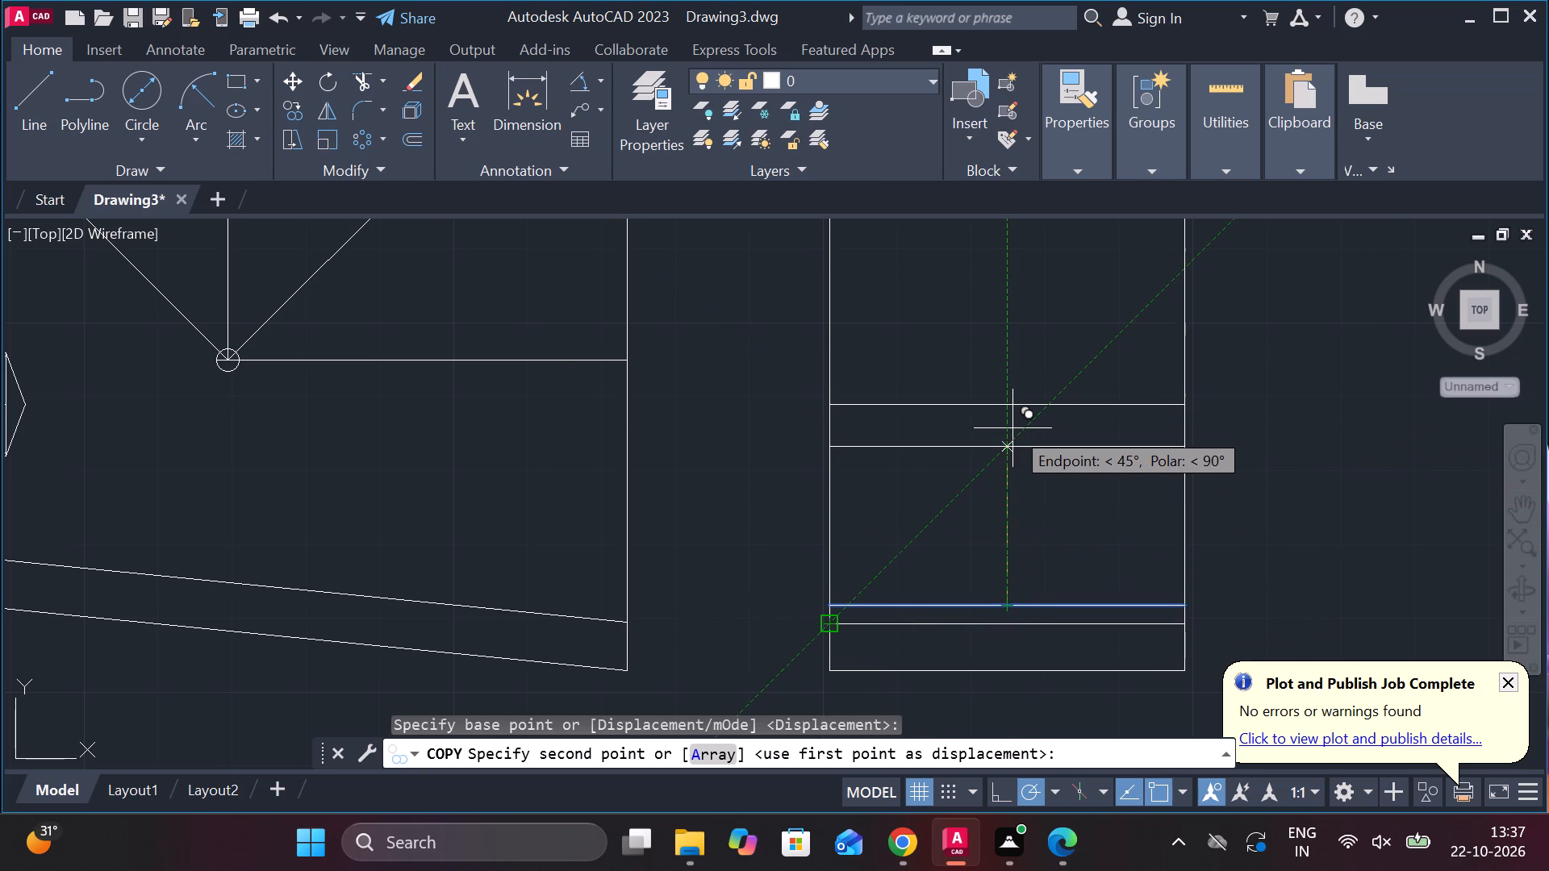
pyautogui.press('4')
pyautogui.press('Return')
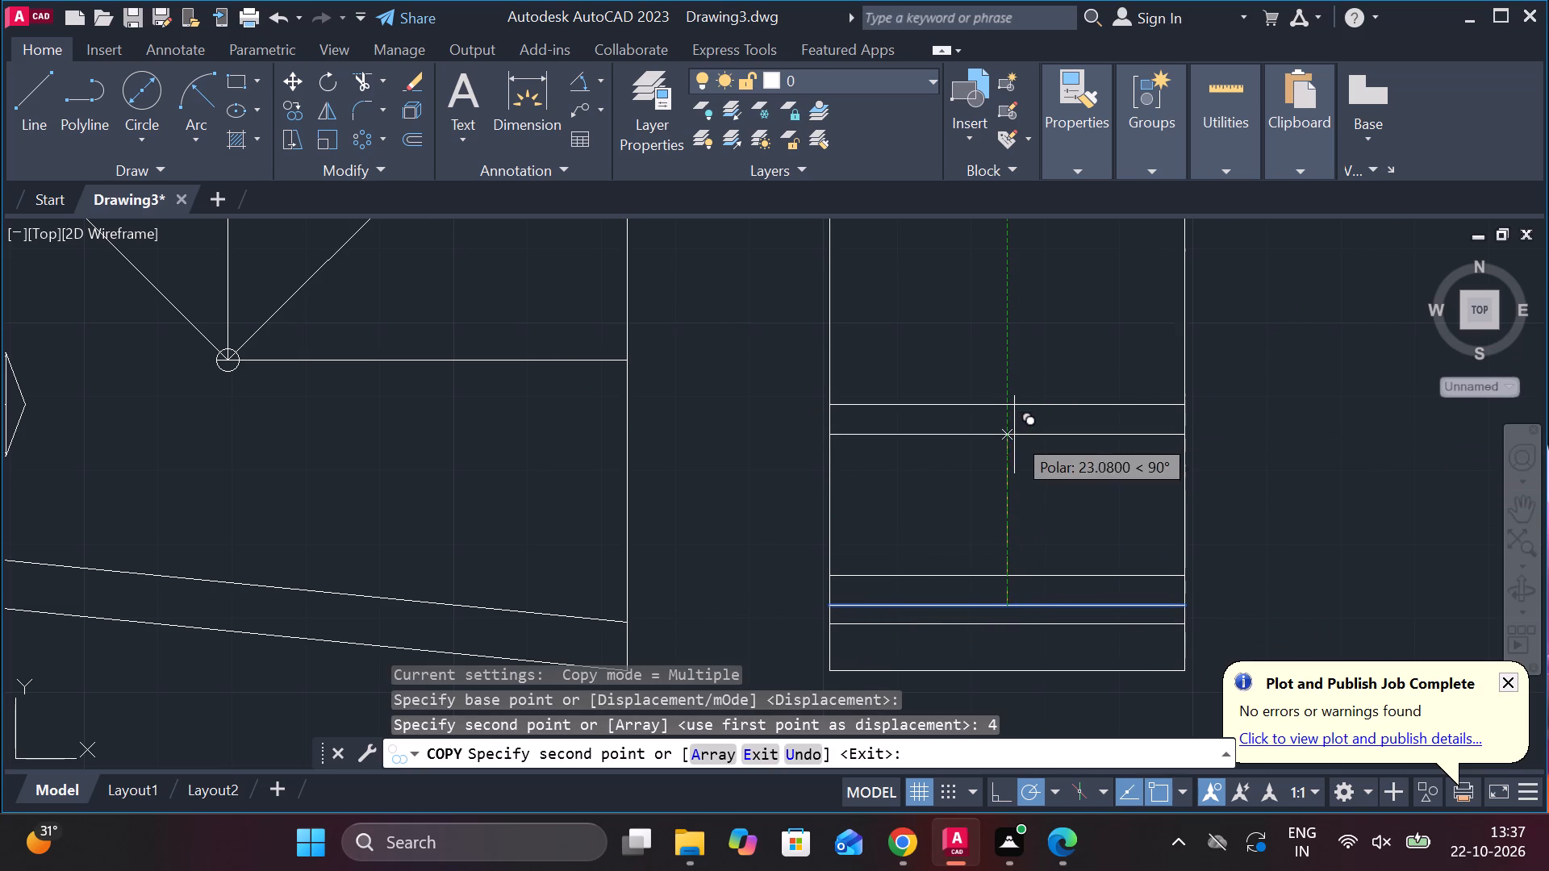
pyautogui.press('Escape')
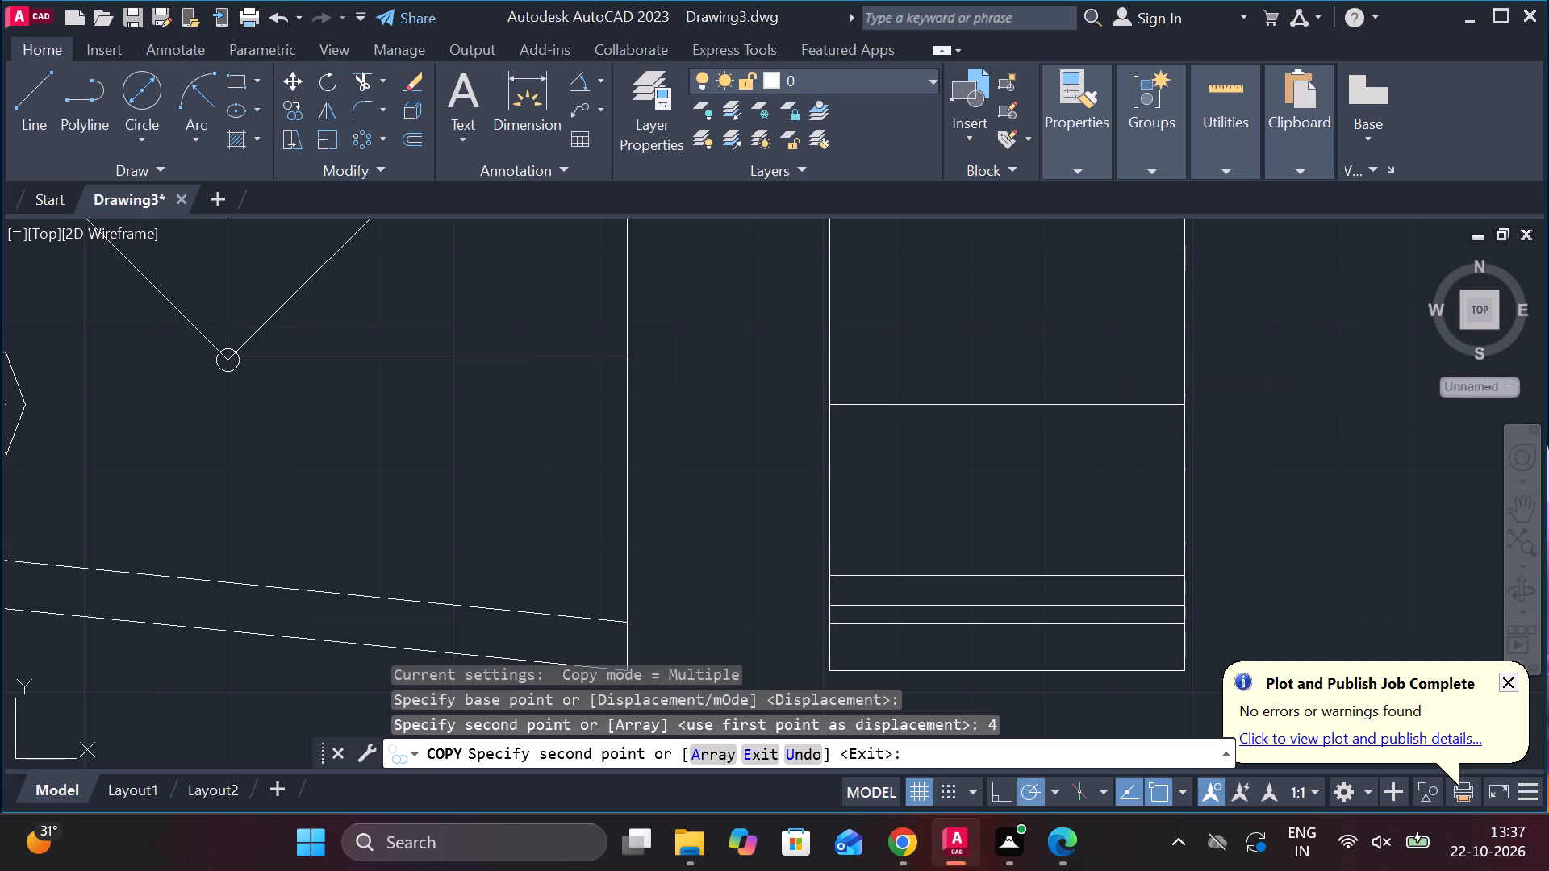
# Draw a vertical centre line through the side view from the bottom edge's midpoint to the top edge's midpoint.
pyautogui.scroll(-5, 850, 333)
pyautogui.scroll(3, 859, 308)
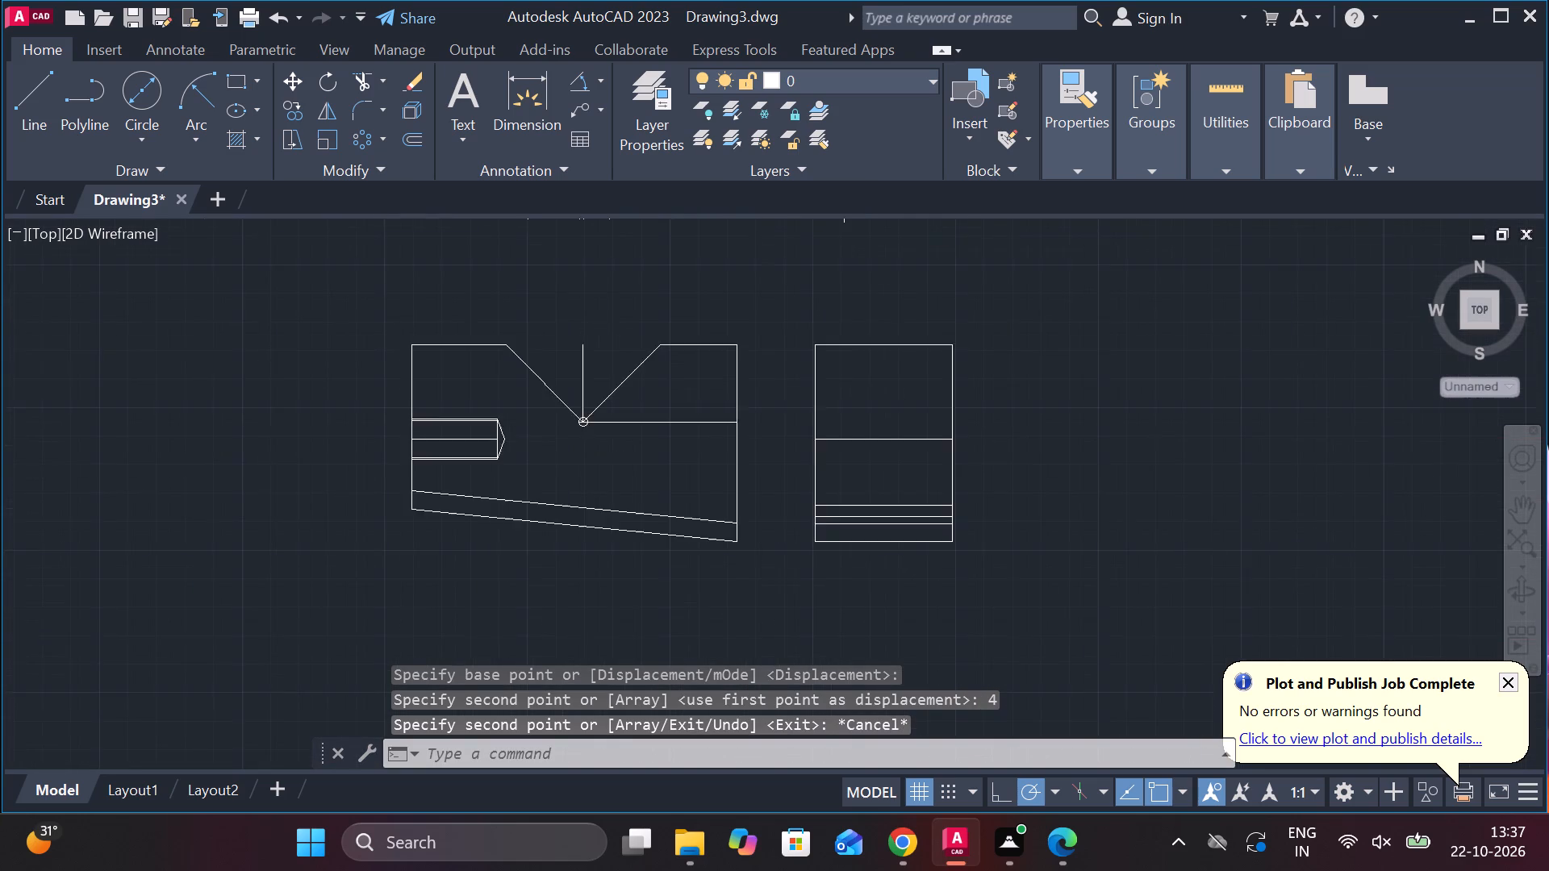
pyautogui.scroll(1, 859, 308)
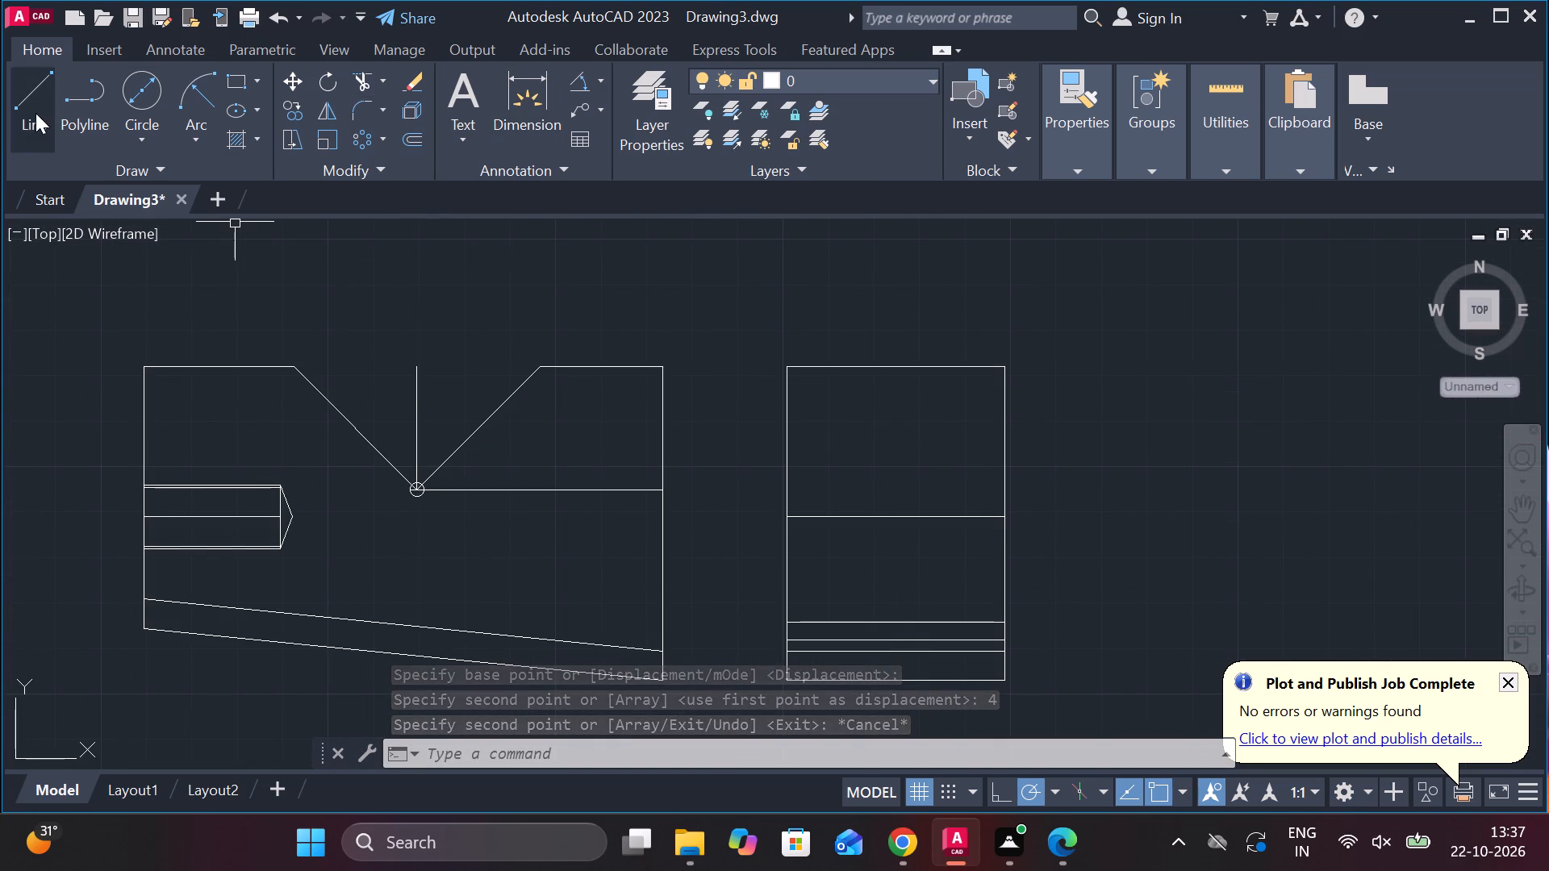
pyautogui.click(35, 113)
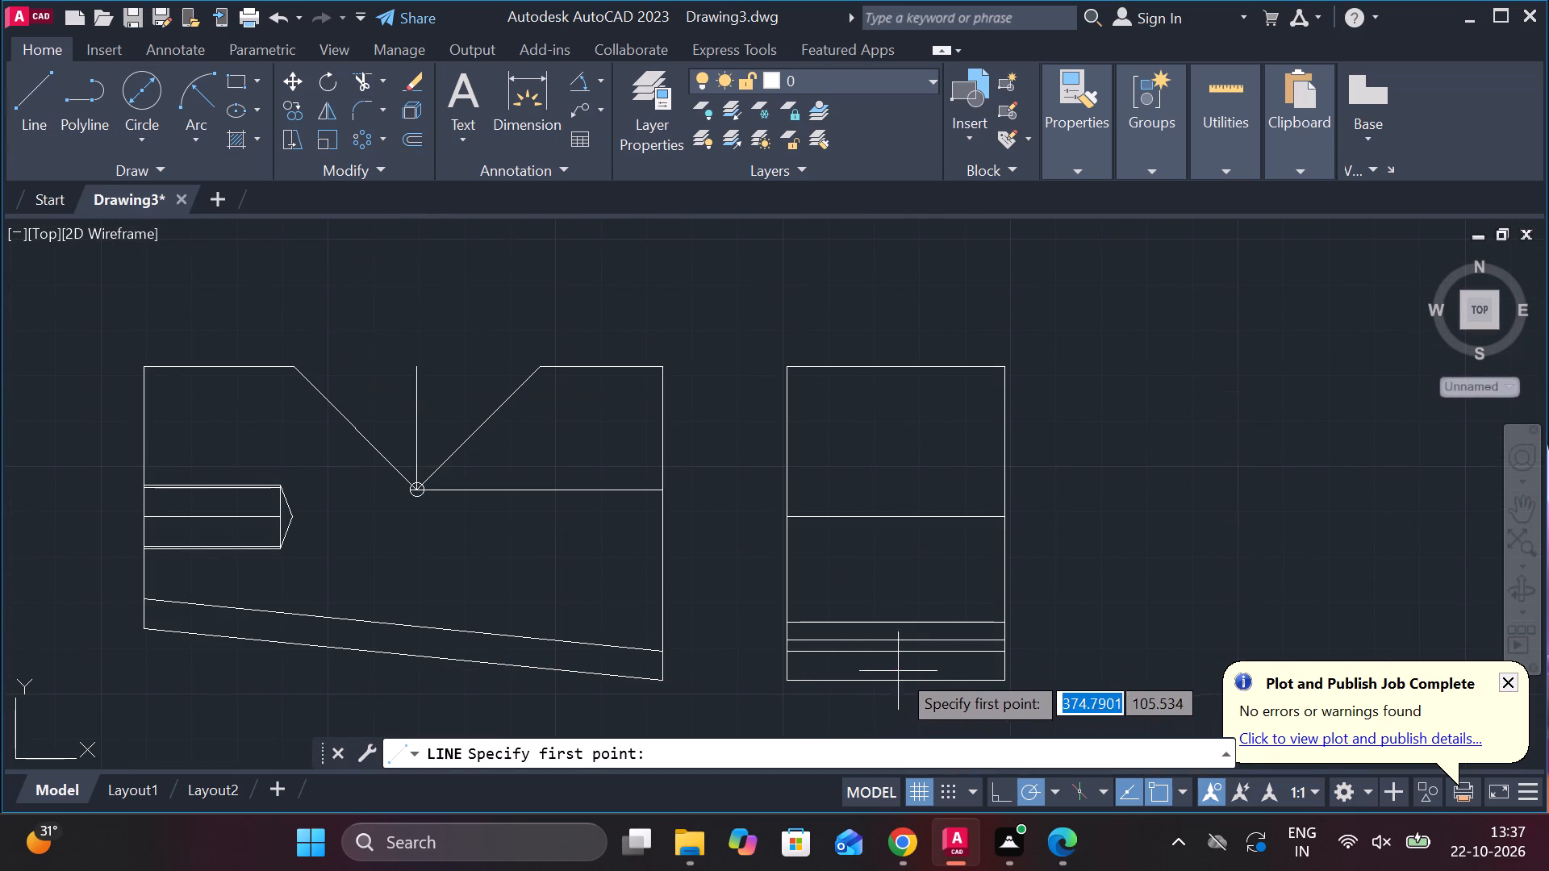
pyautogui.click(903, 674)
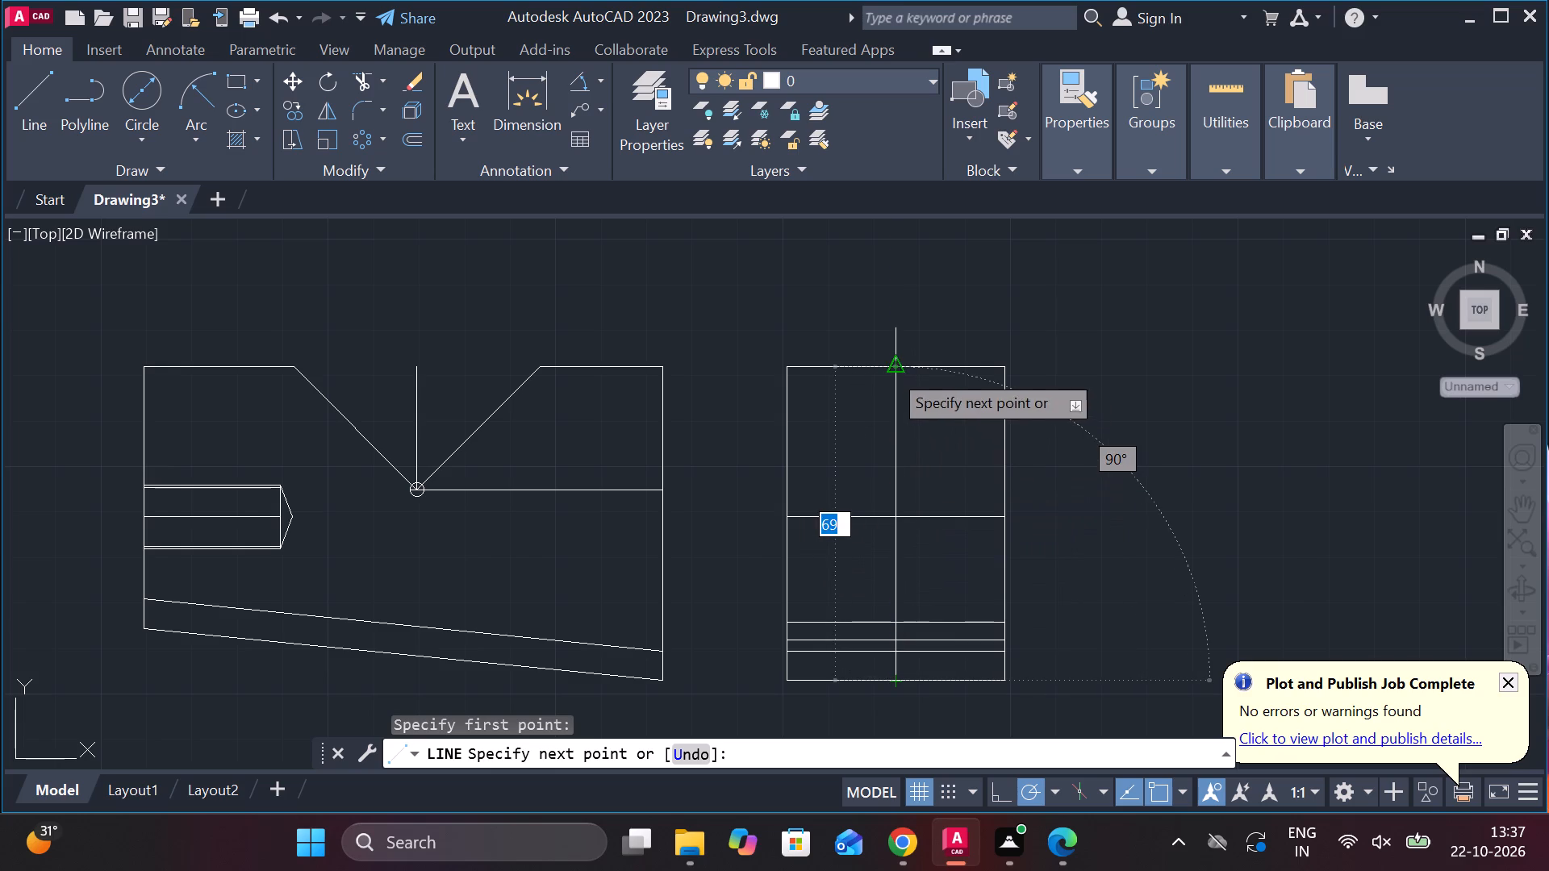
pyautogui.click(890, 370)
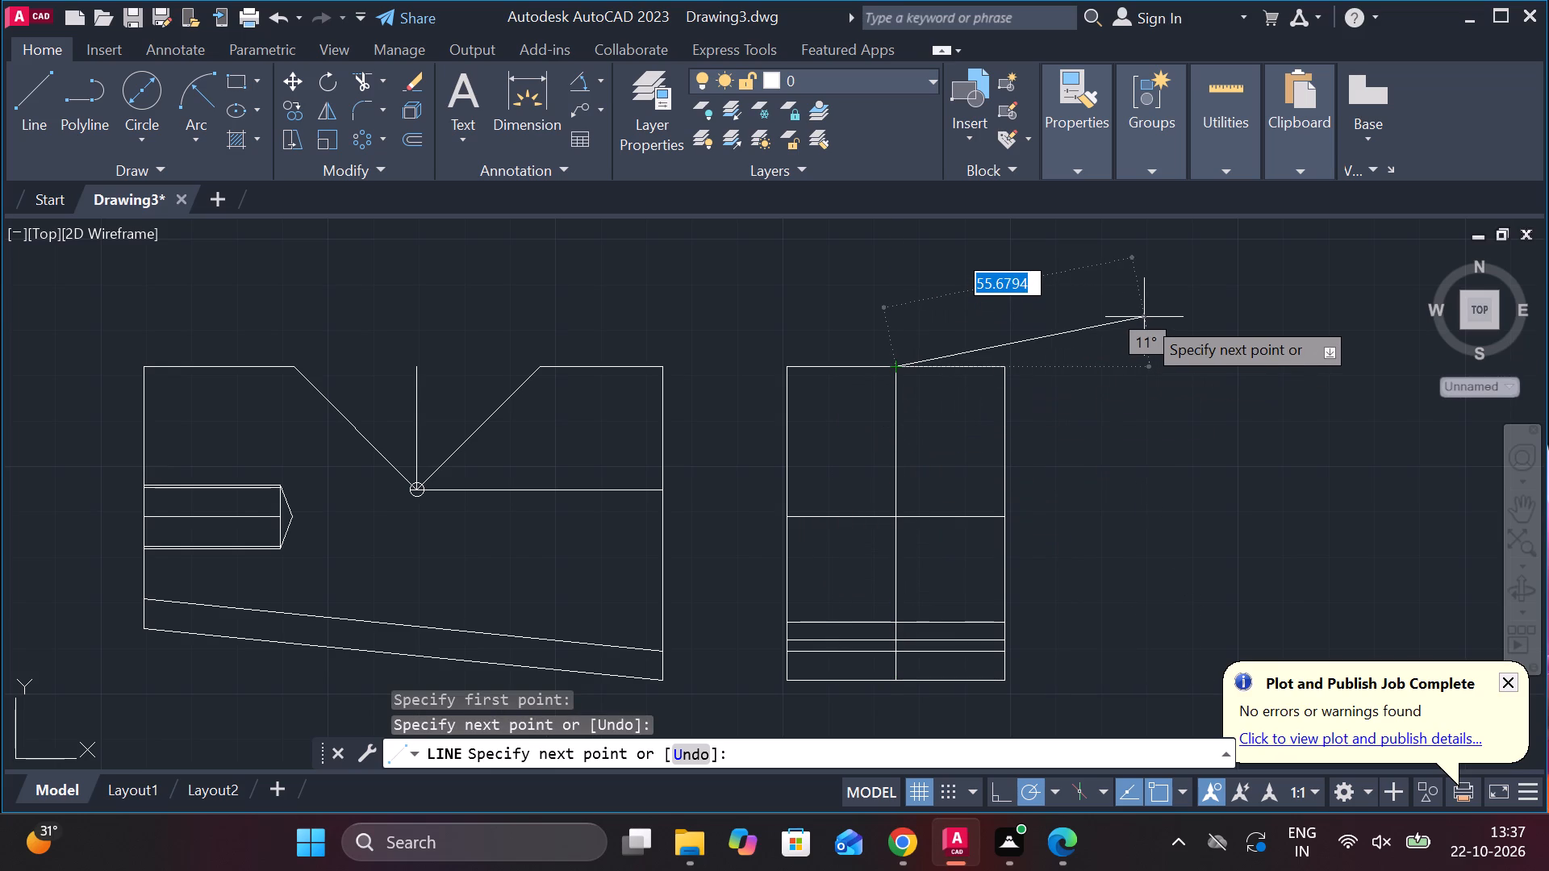
pyautogui.press('Escape')
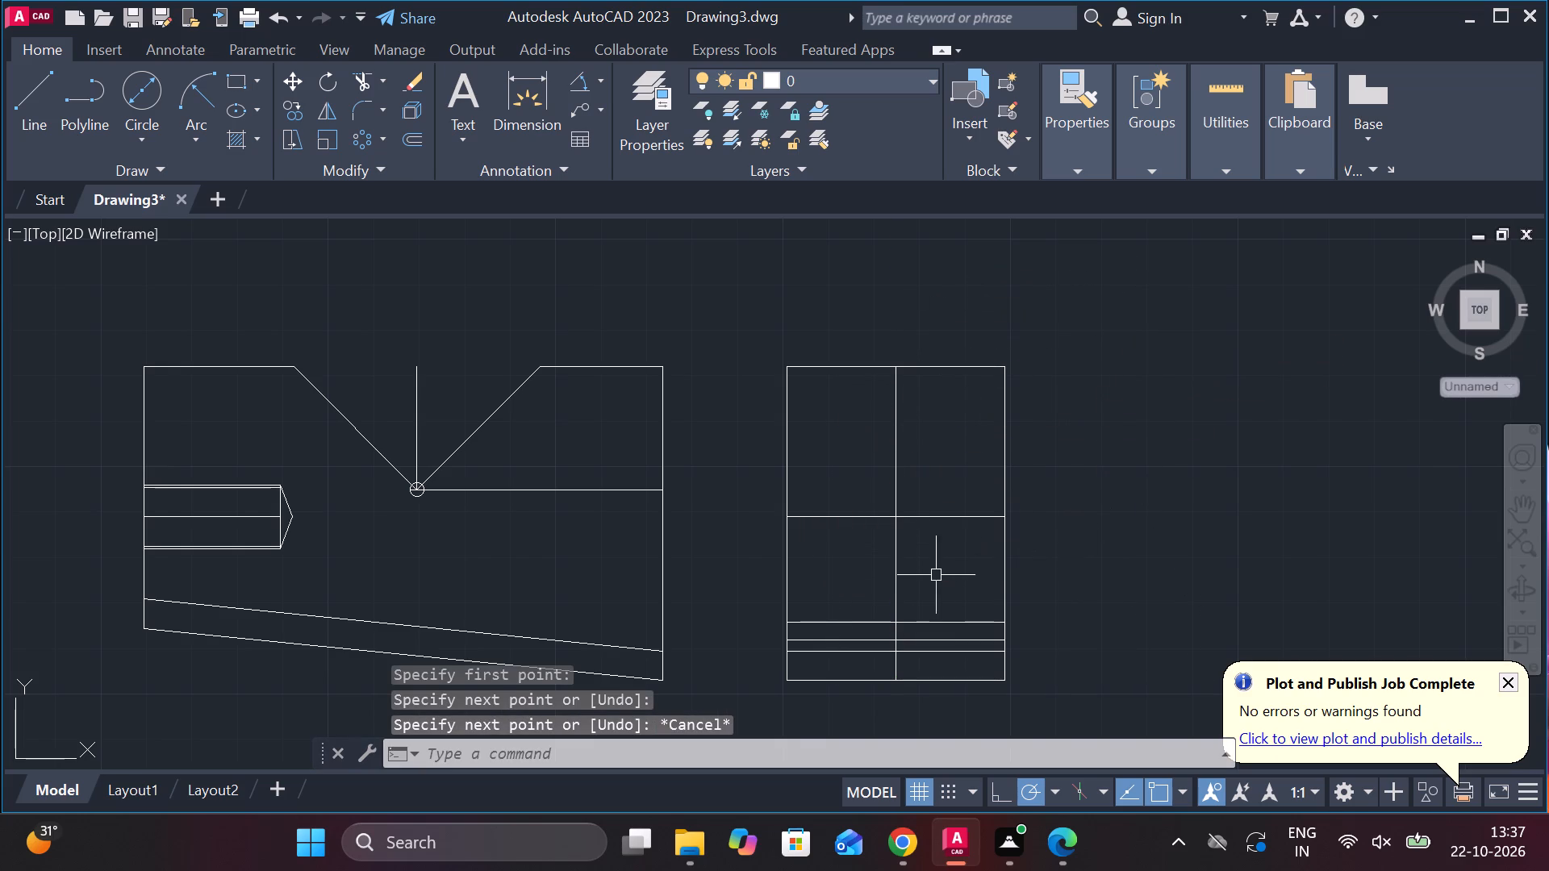
# Copy the side view's vertical centre line 8 units to each side.
pyautogui.click(896, 573)
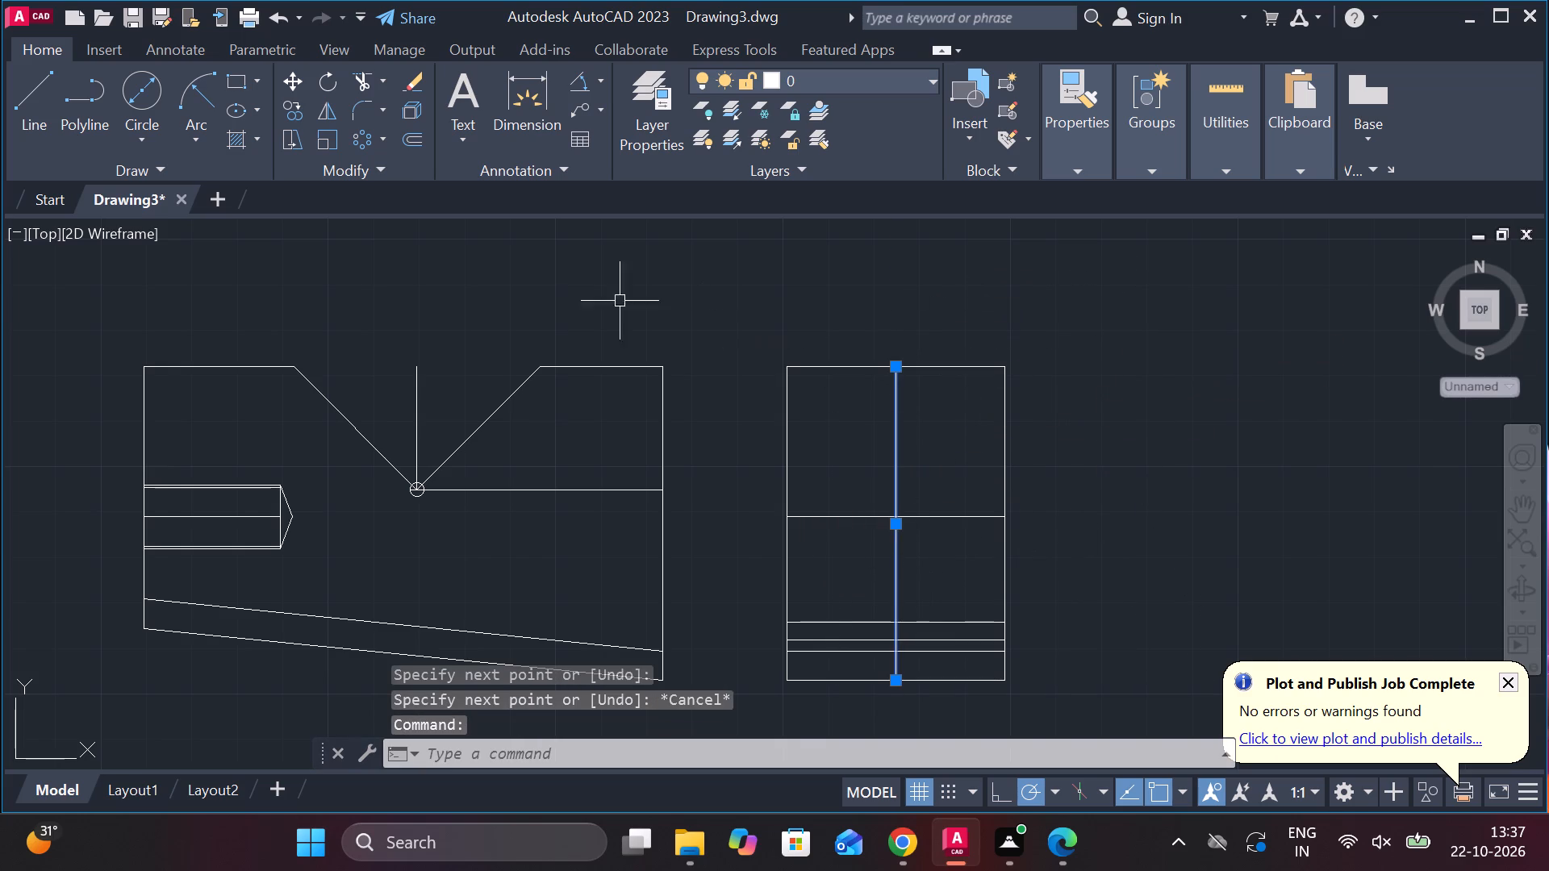
pyautogui.click(302, 106)
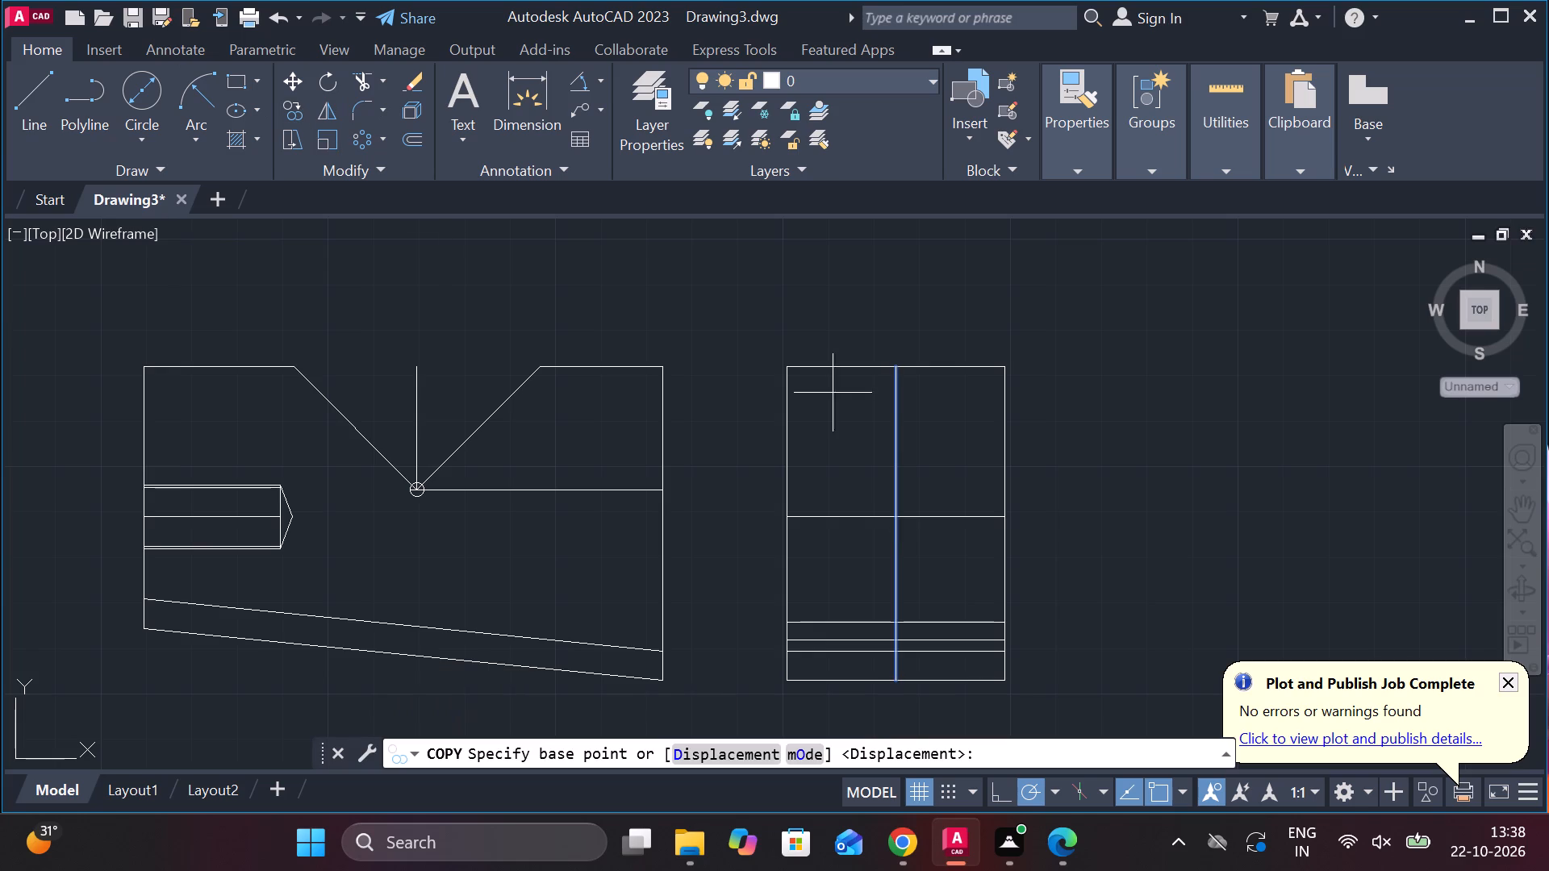
pyautogui.click(898, 515)
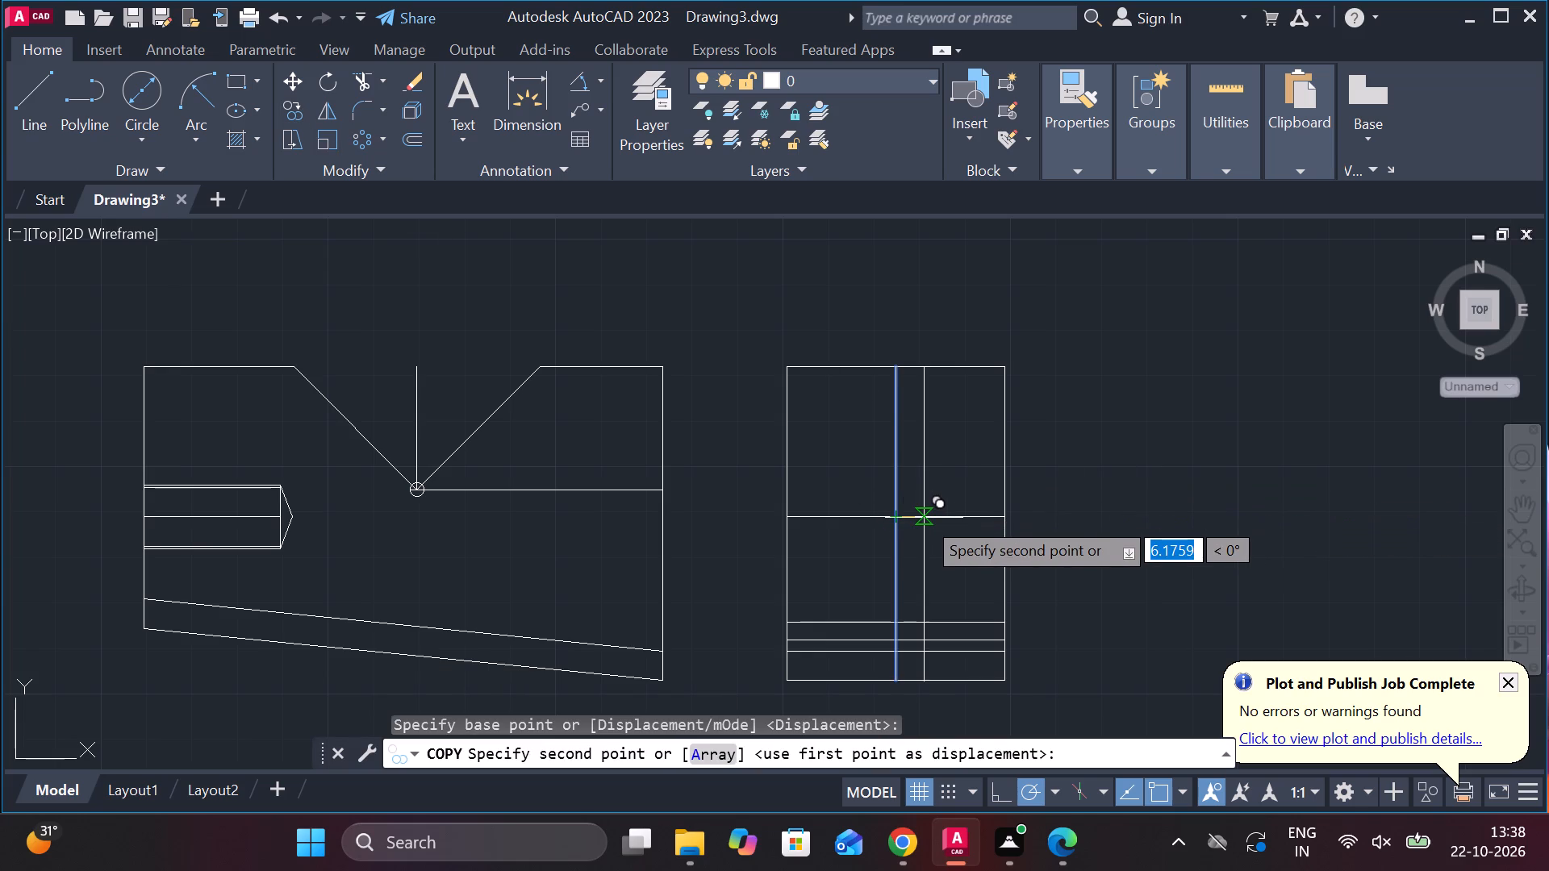
pyautogui.press('8')
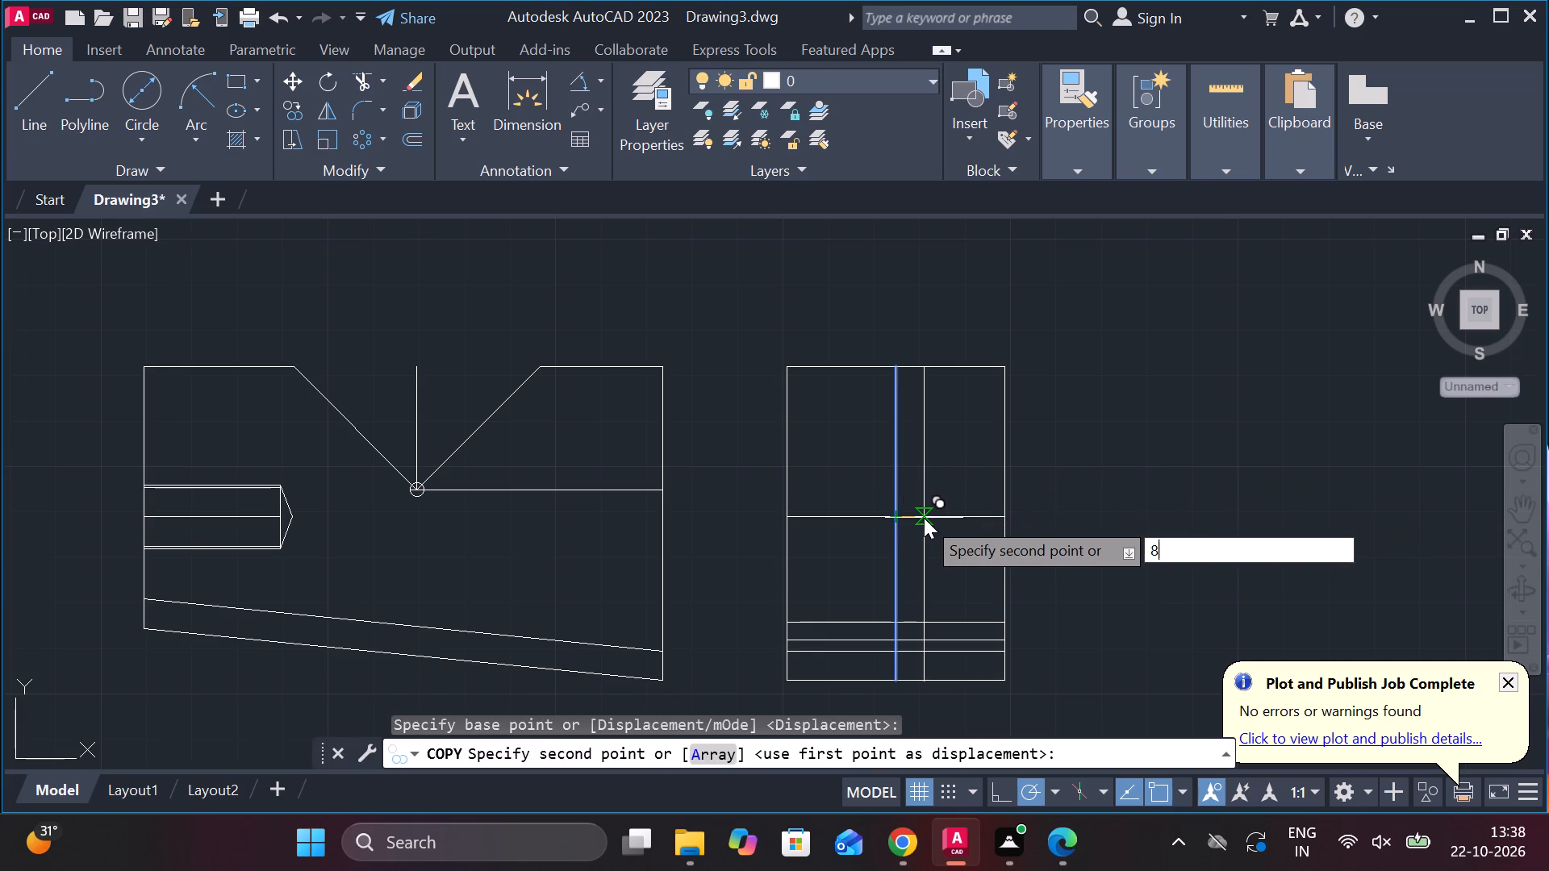
pyautogui.press('Return')
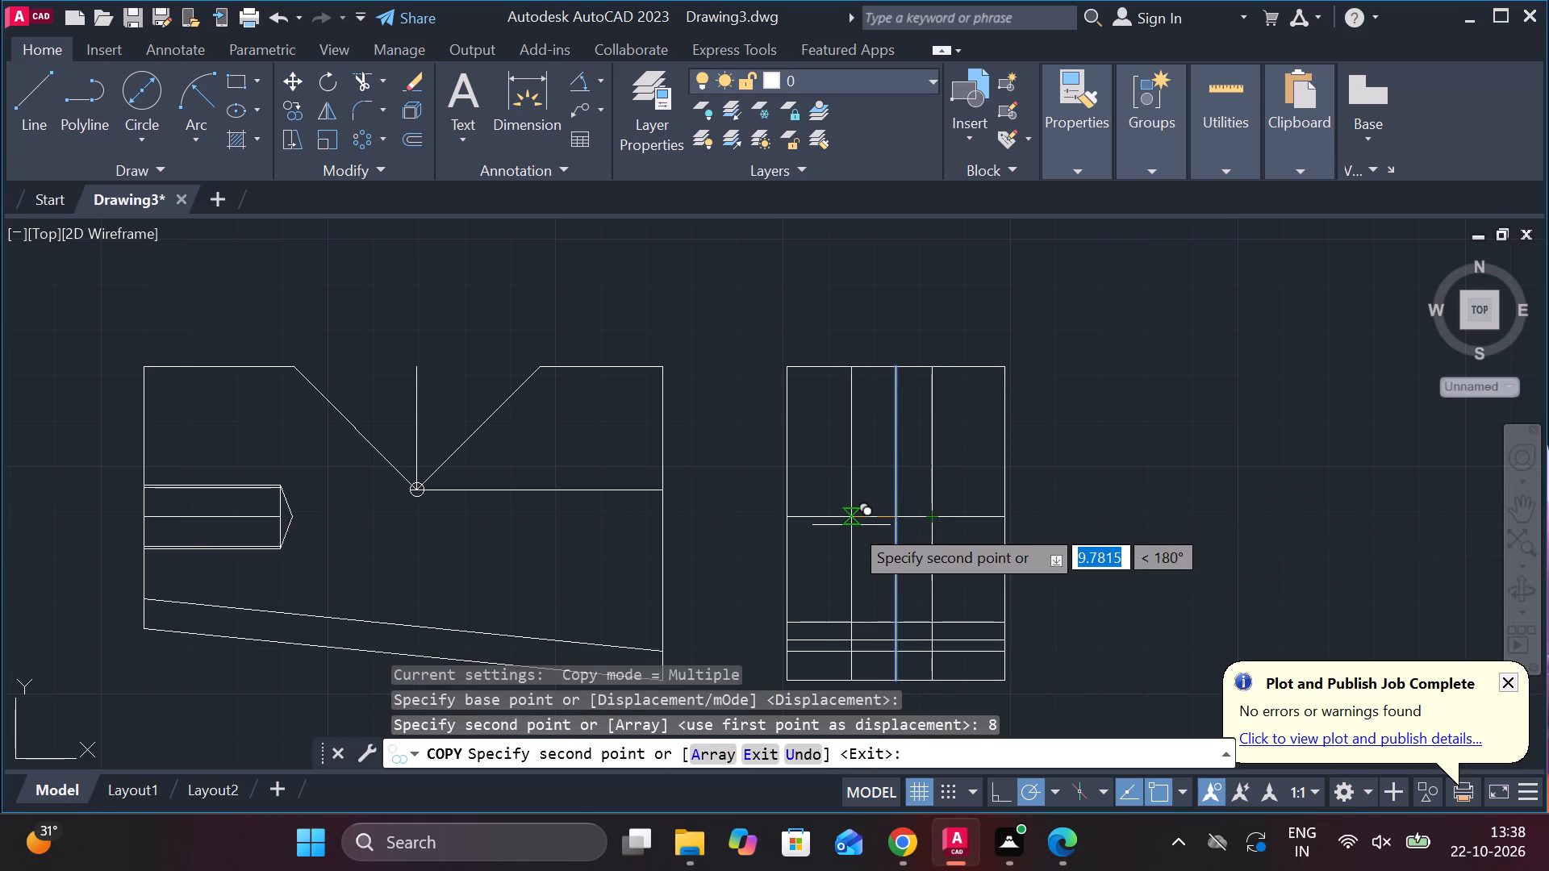
pyautogui.press('8')
pyautogui.press('Return')
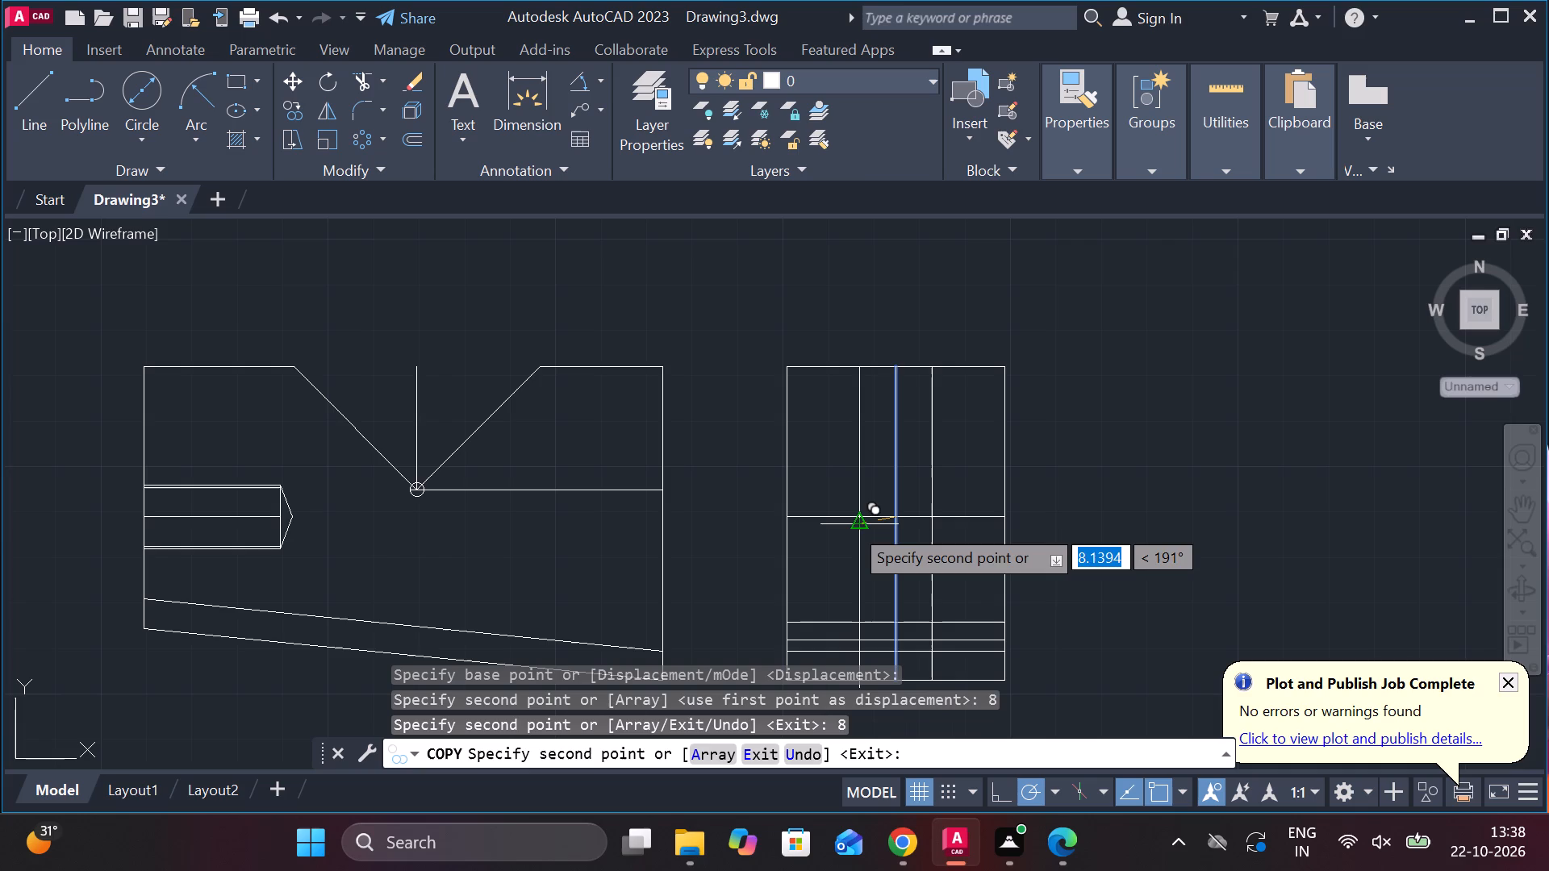
pyautogui.scroll(-1, 998, 556)
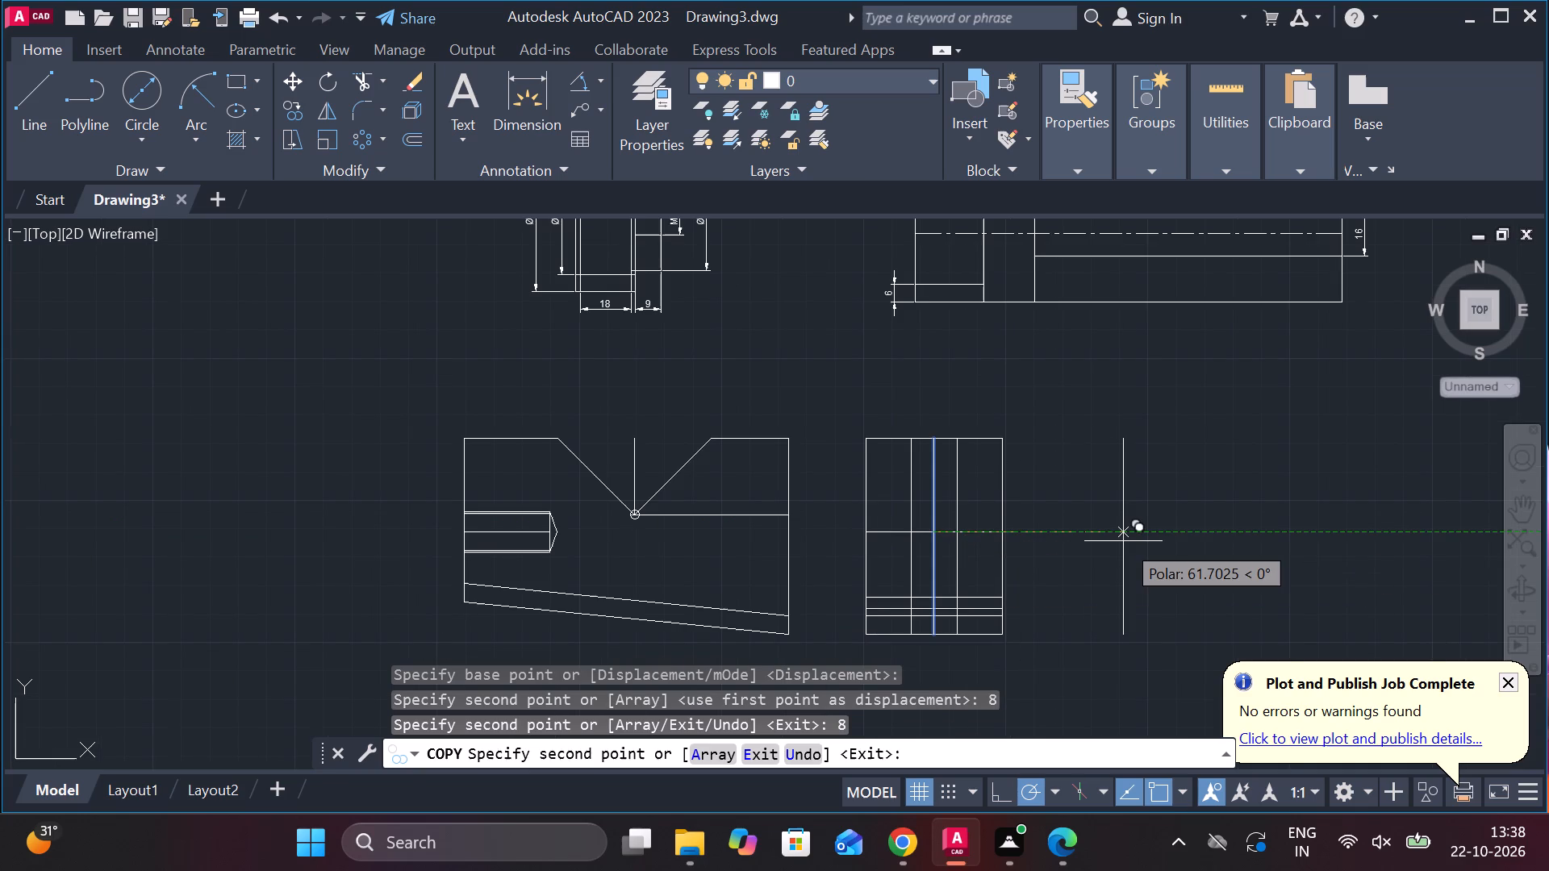
pyautogui.press('Escape')
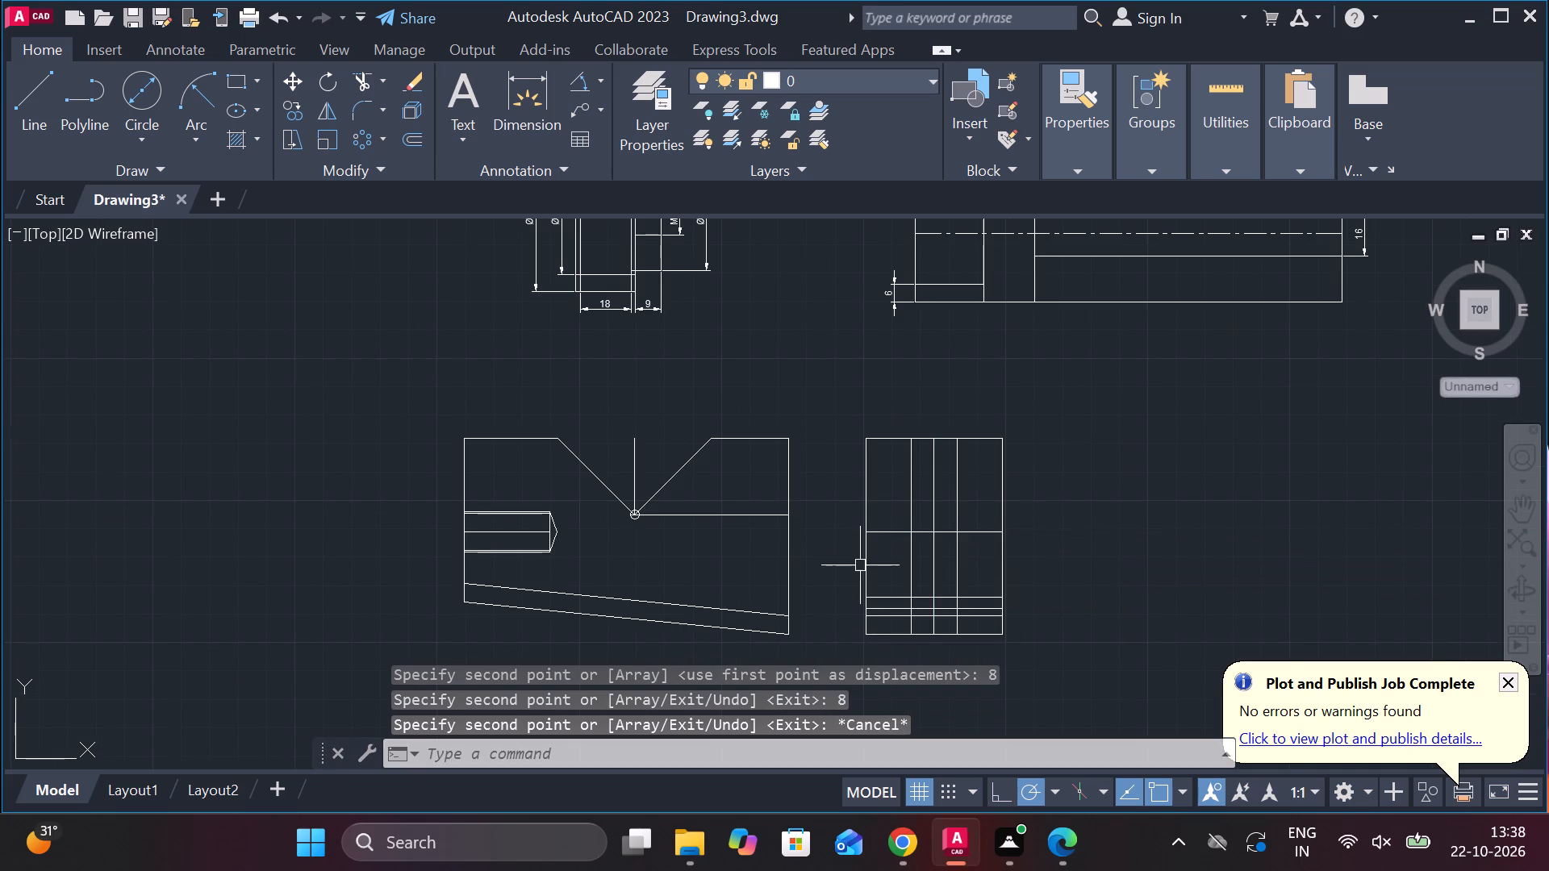
# Trim both copied vertical lines in the side view above the uppermost of the three lower interior horizontal lines.
pyautogui.click(361, 78)
pyautogui.click(915, 500)
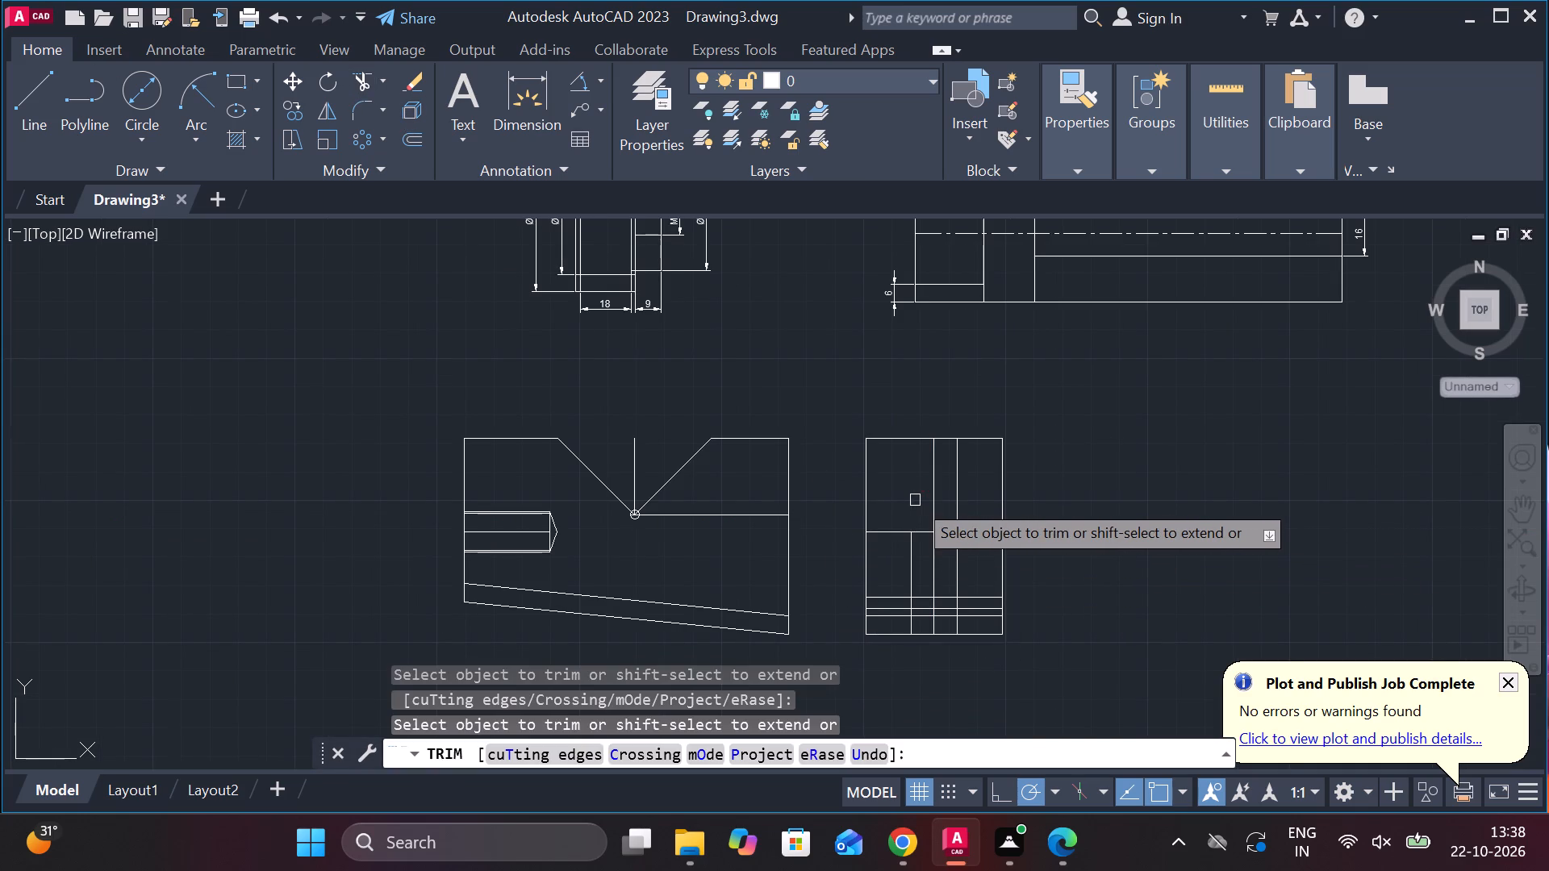
pyautogui.click(962, 500)
pyautogui.click(913, 556)
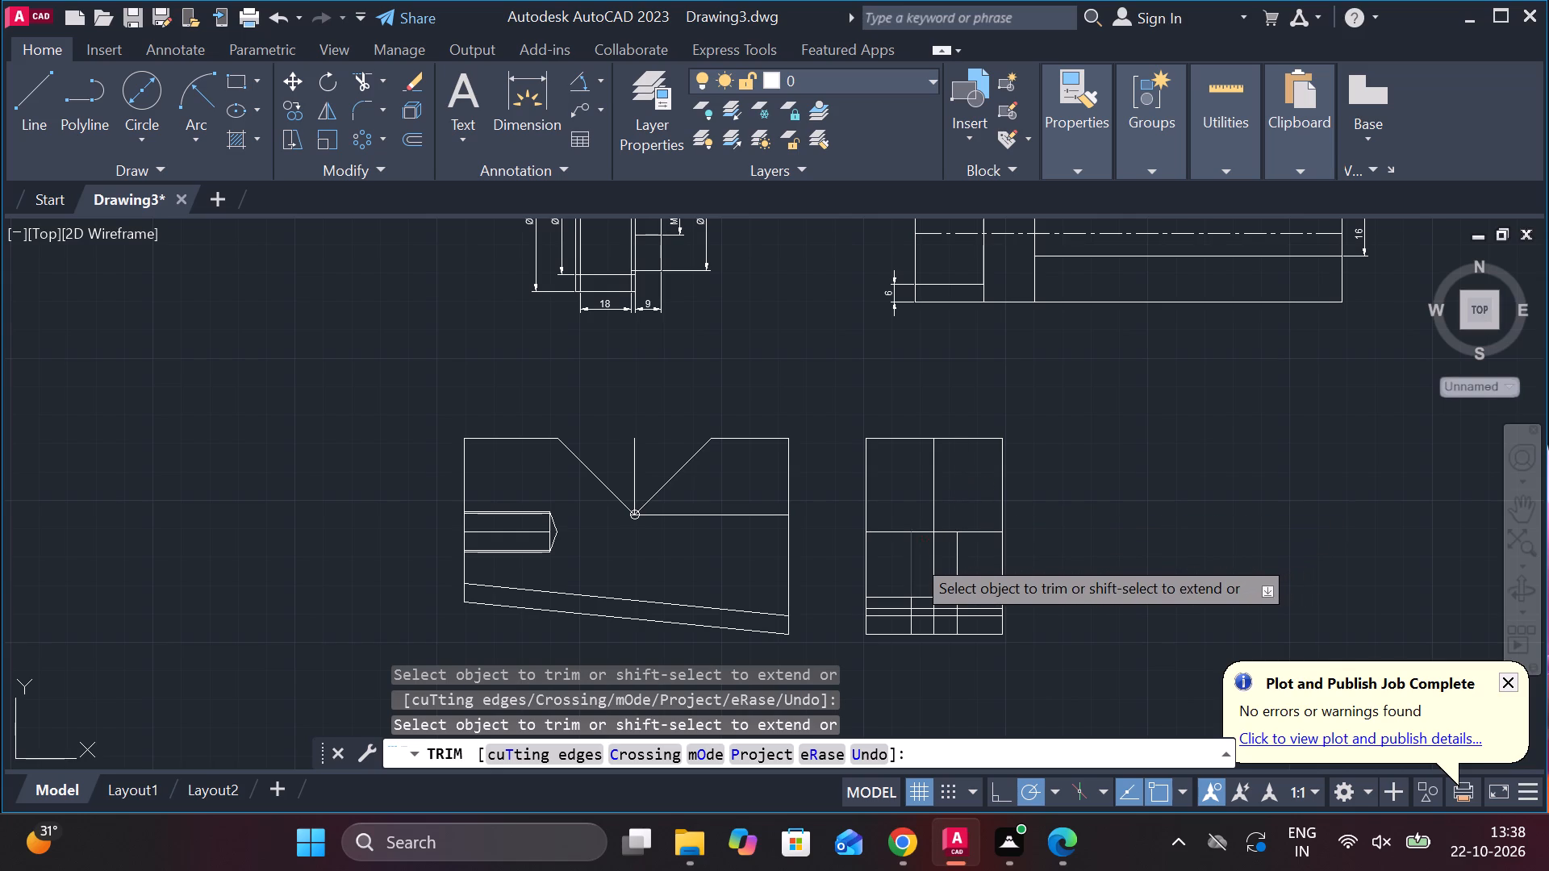
pyautogui.click(961, 565)
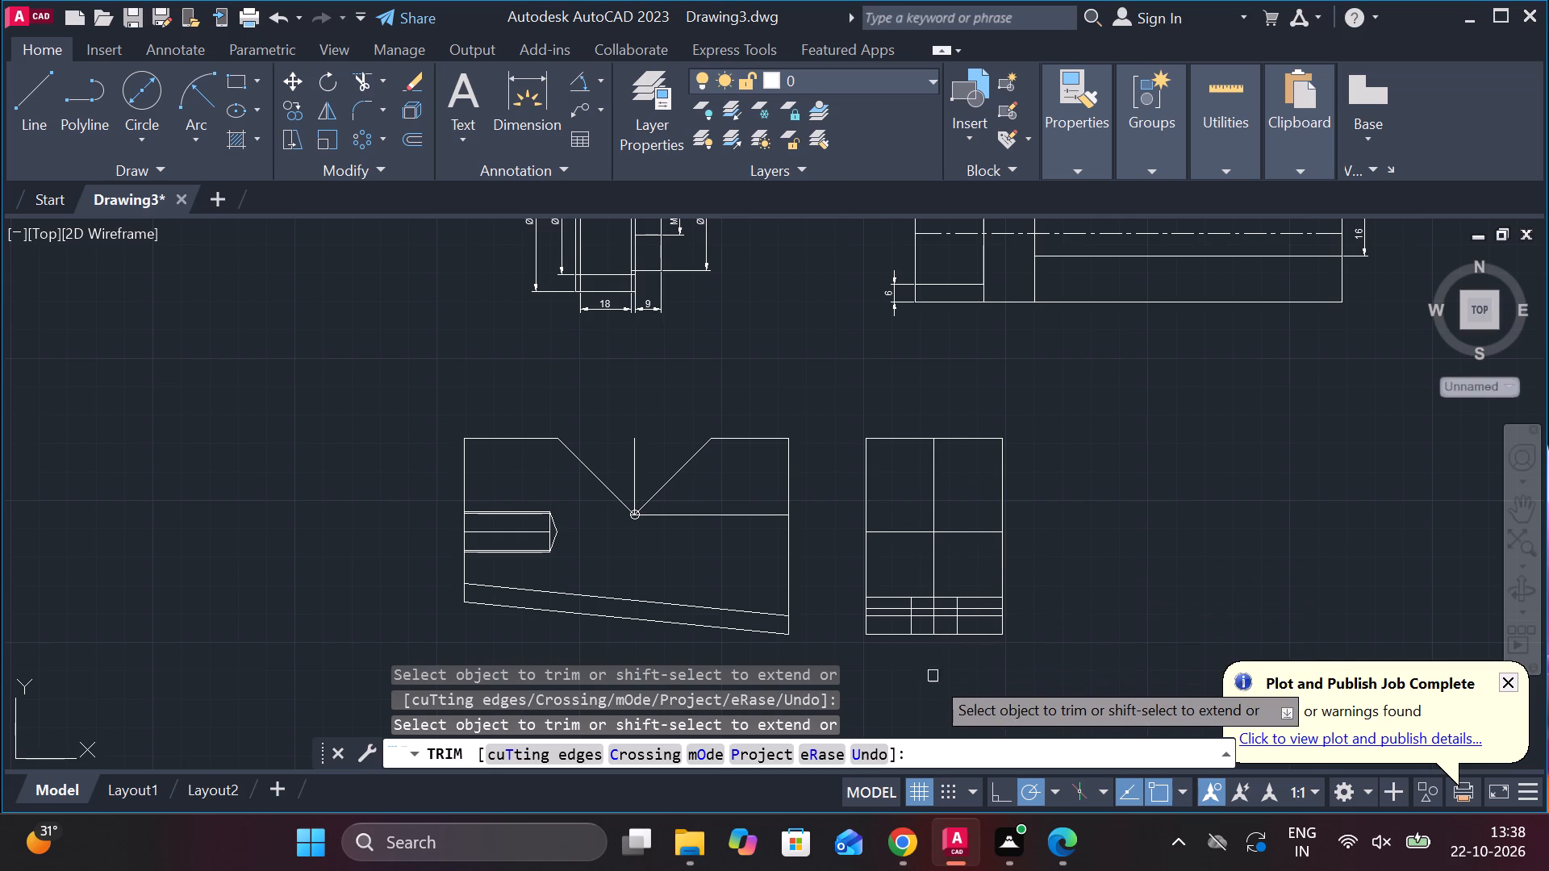
# Trim the uppermost and lowest of the three lower interior horizontals between the two short verticals, and the middle one outside them.
pyautogui.scroll(3, 951, 630)
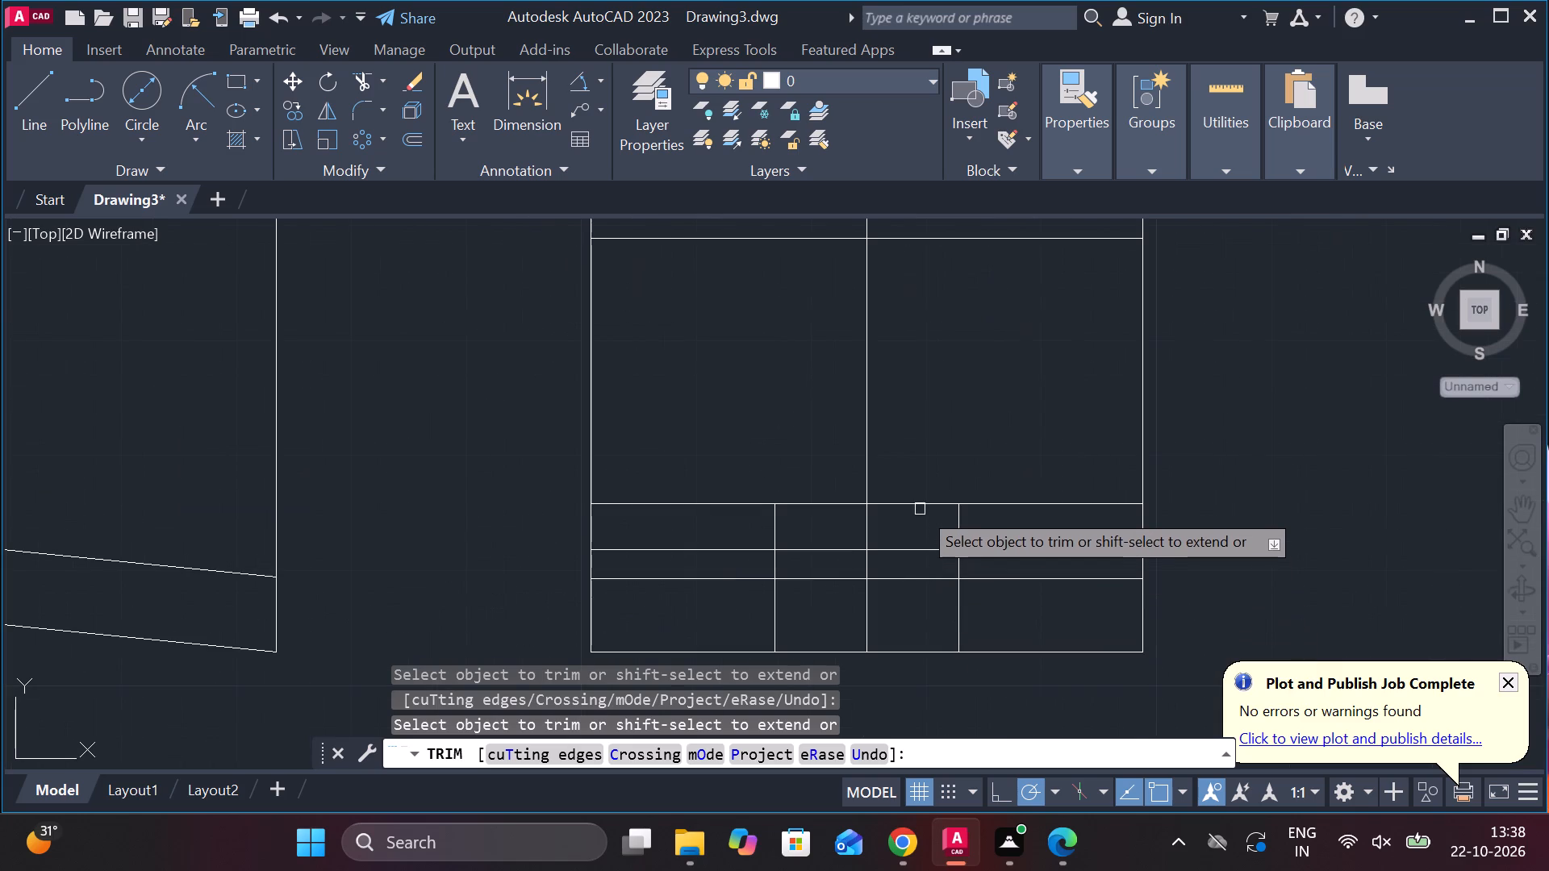
pyautogui.click(918, 506)
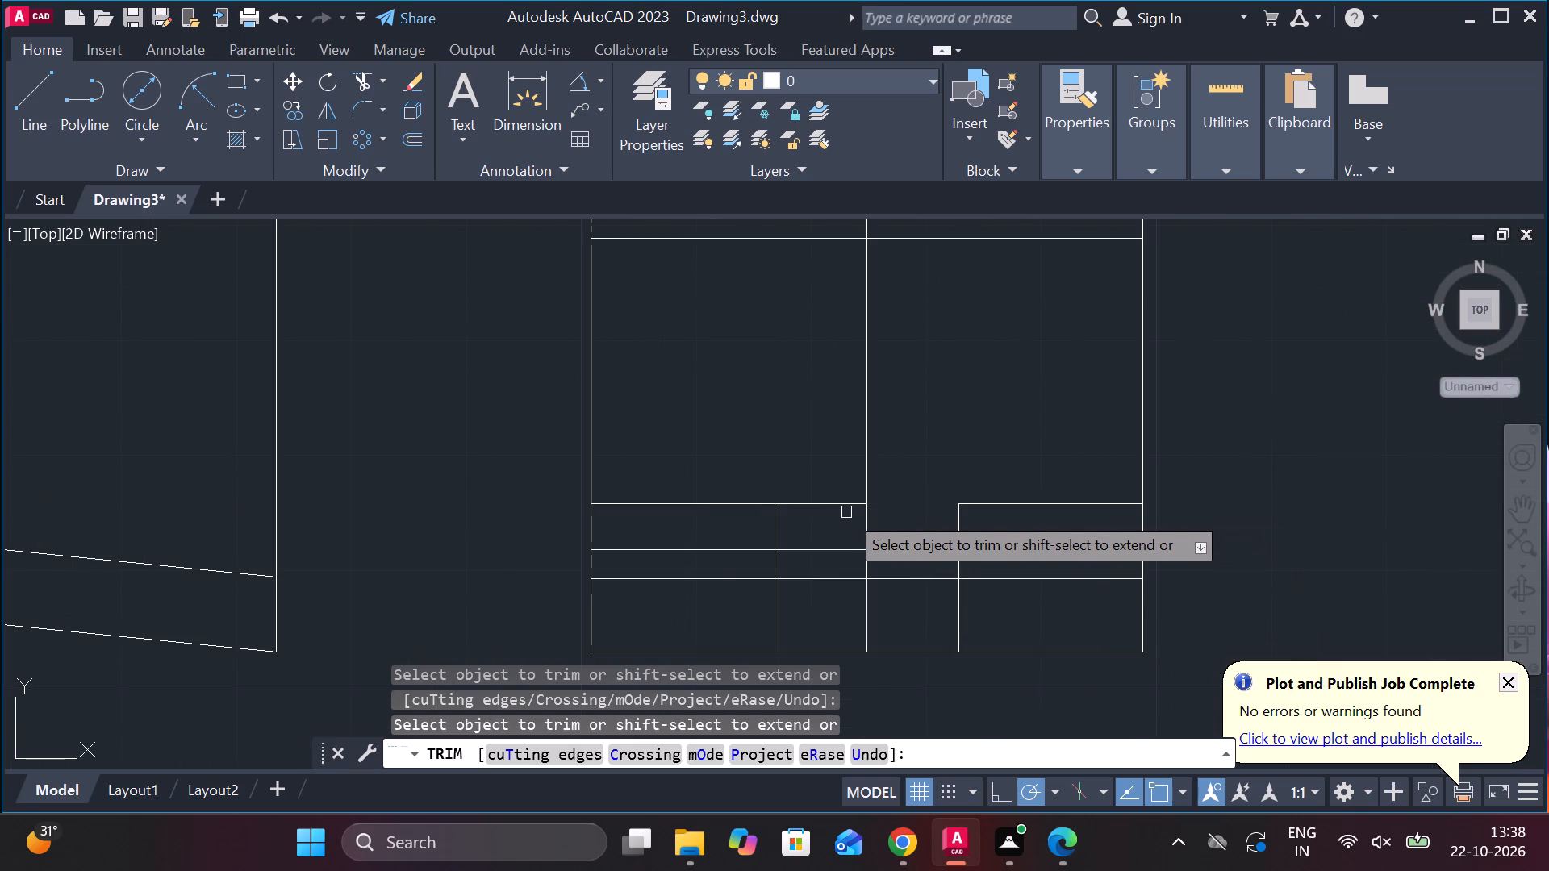
pyautogui.click(838, 507)
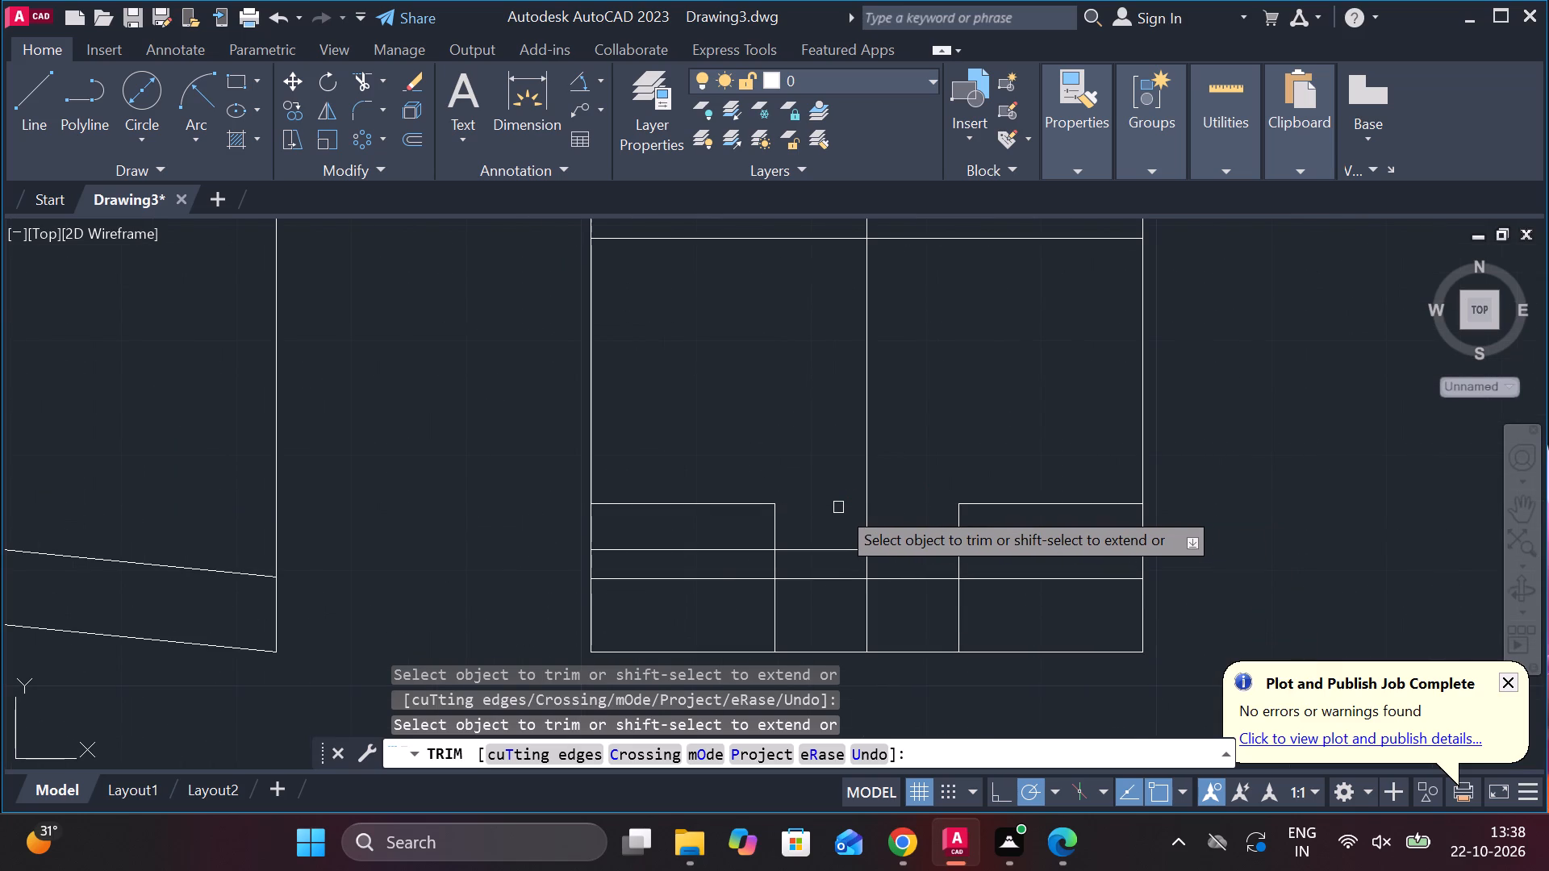
pyautogui.click(833, 579)
pyautogui.click(936, 582)
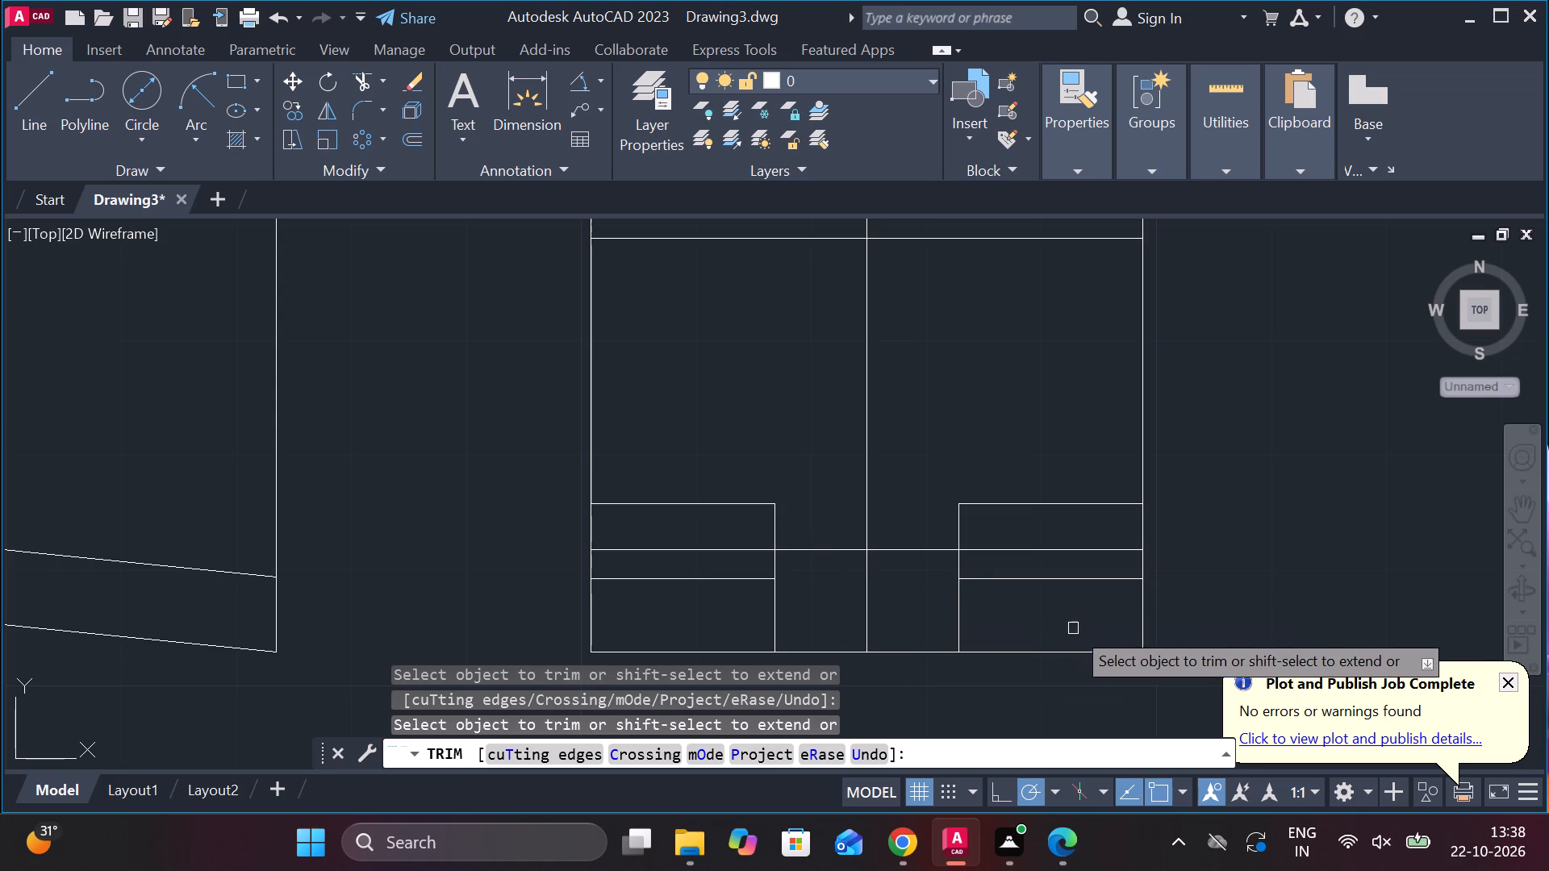
pyautogui.click(1079, 551)
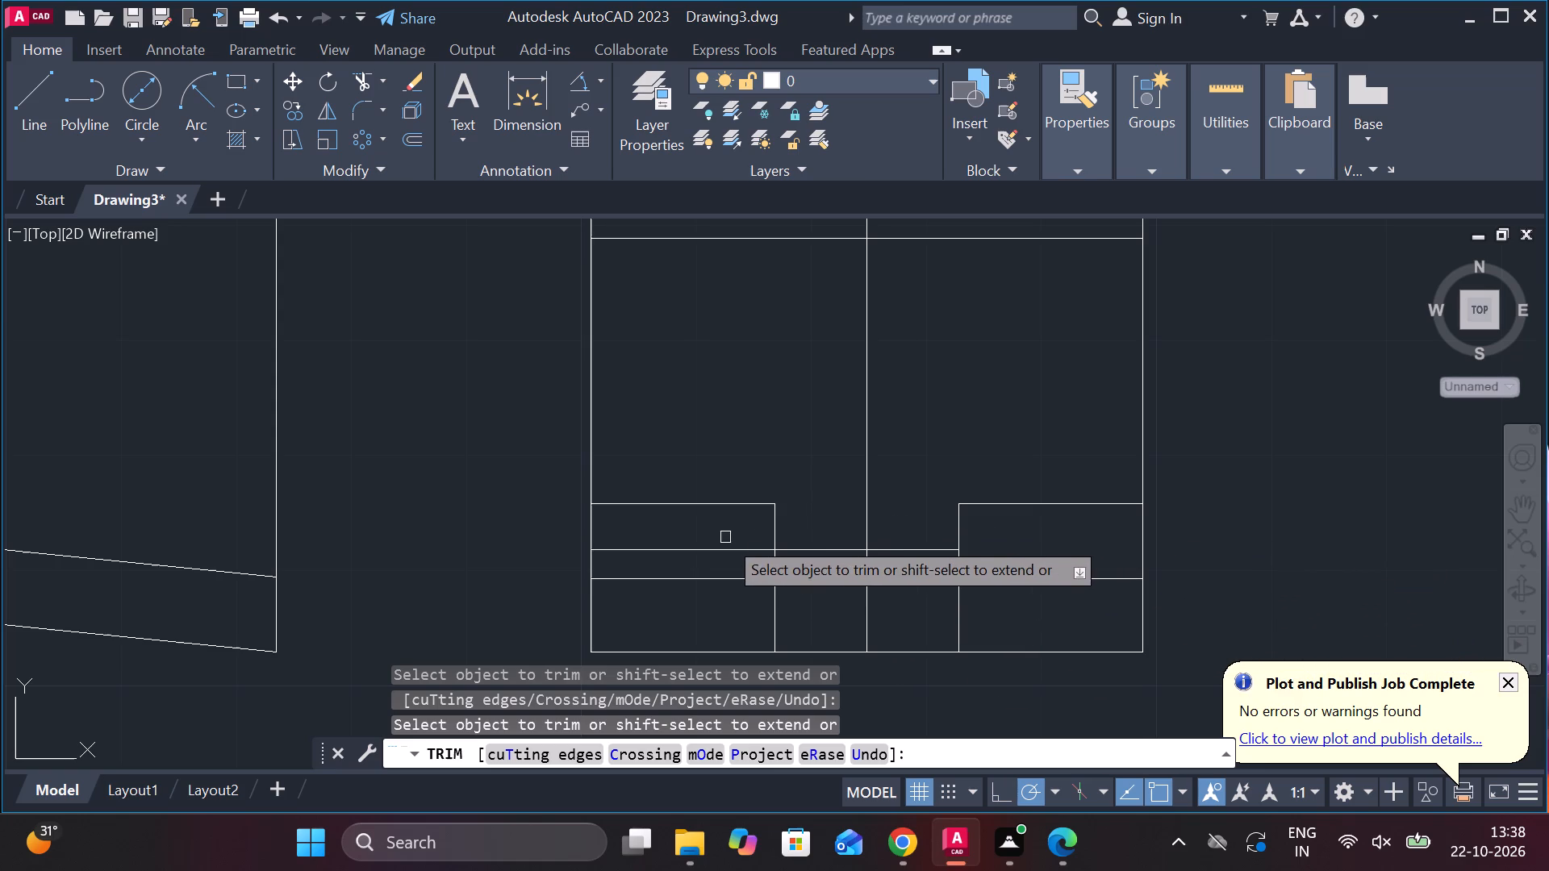
pyautogui.click(725, 547)
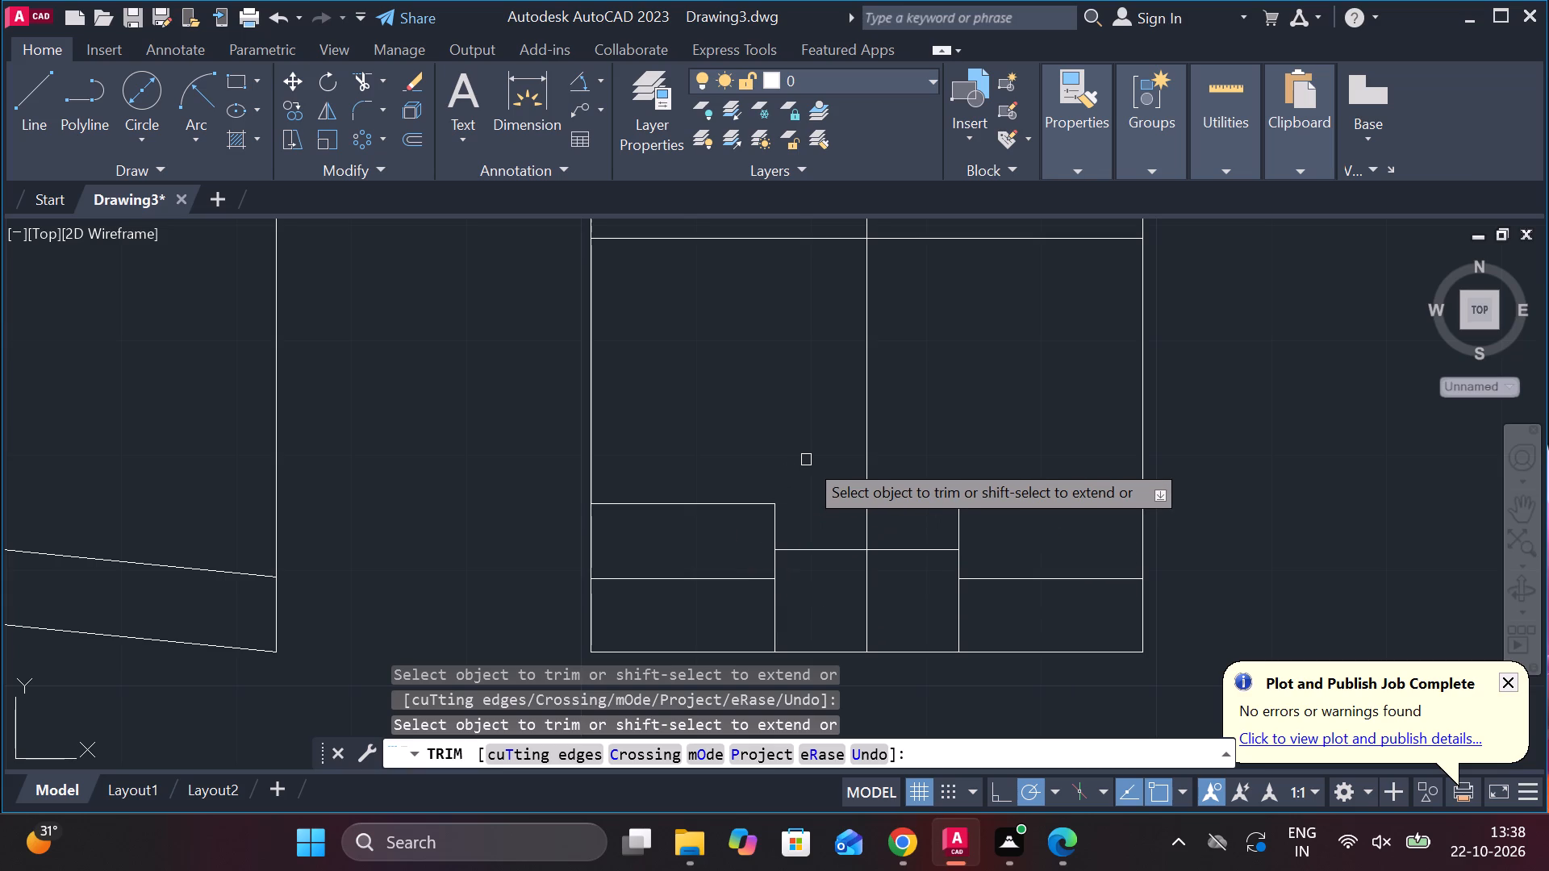
pyautogui.scroll(-1, 954, 401)
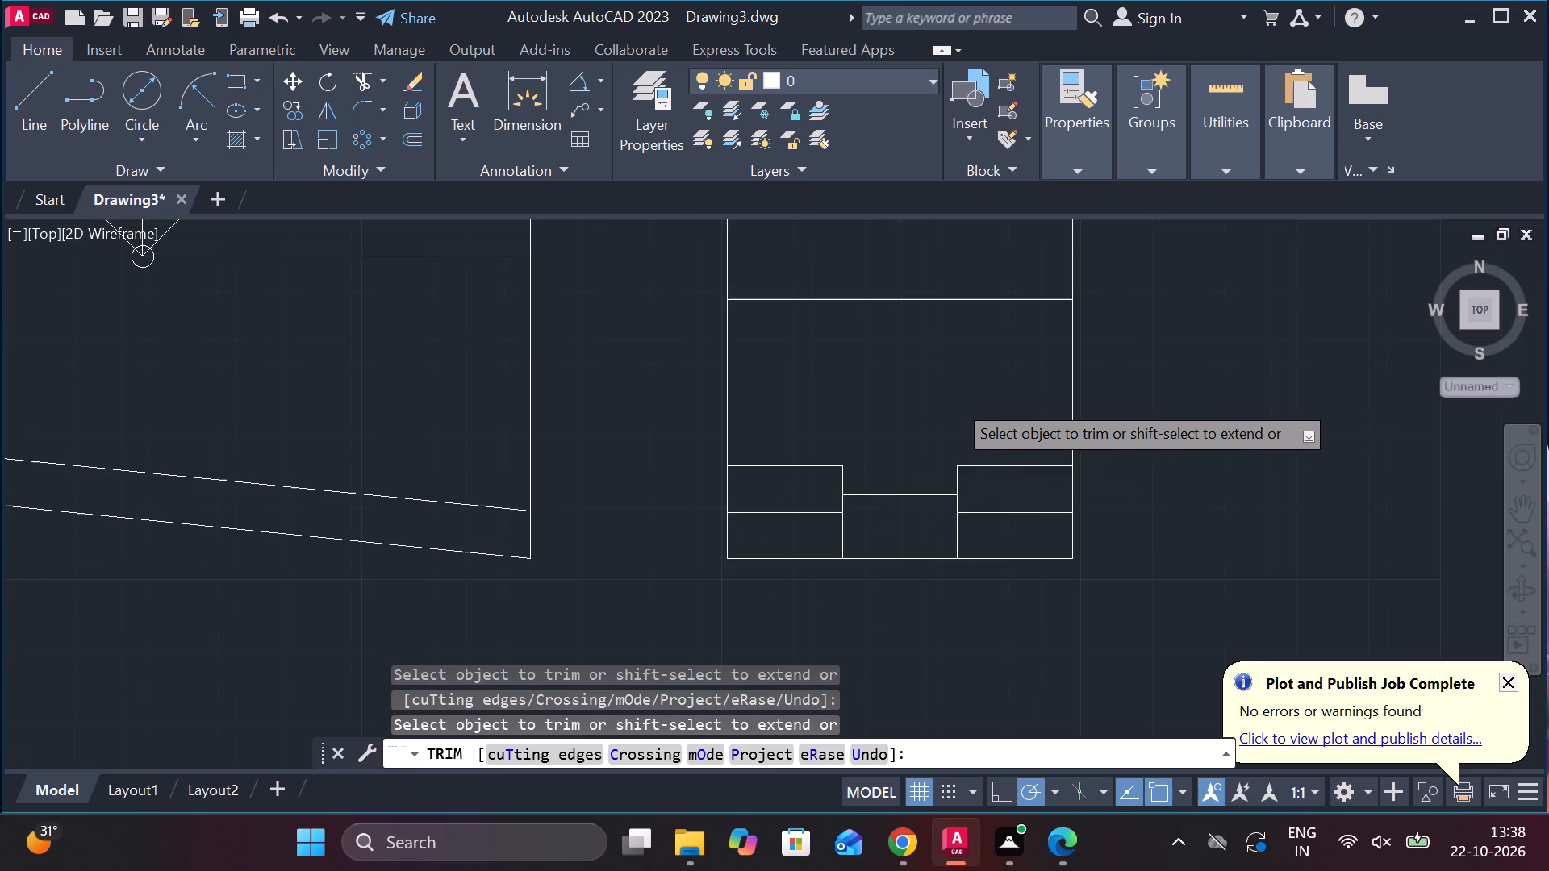
pyautogui.scroll(-1, 954, 401)
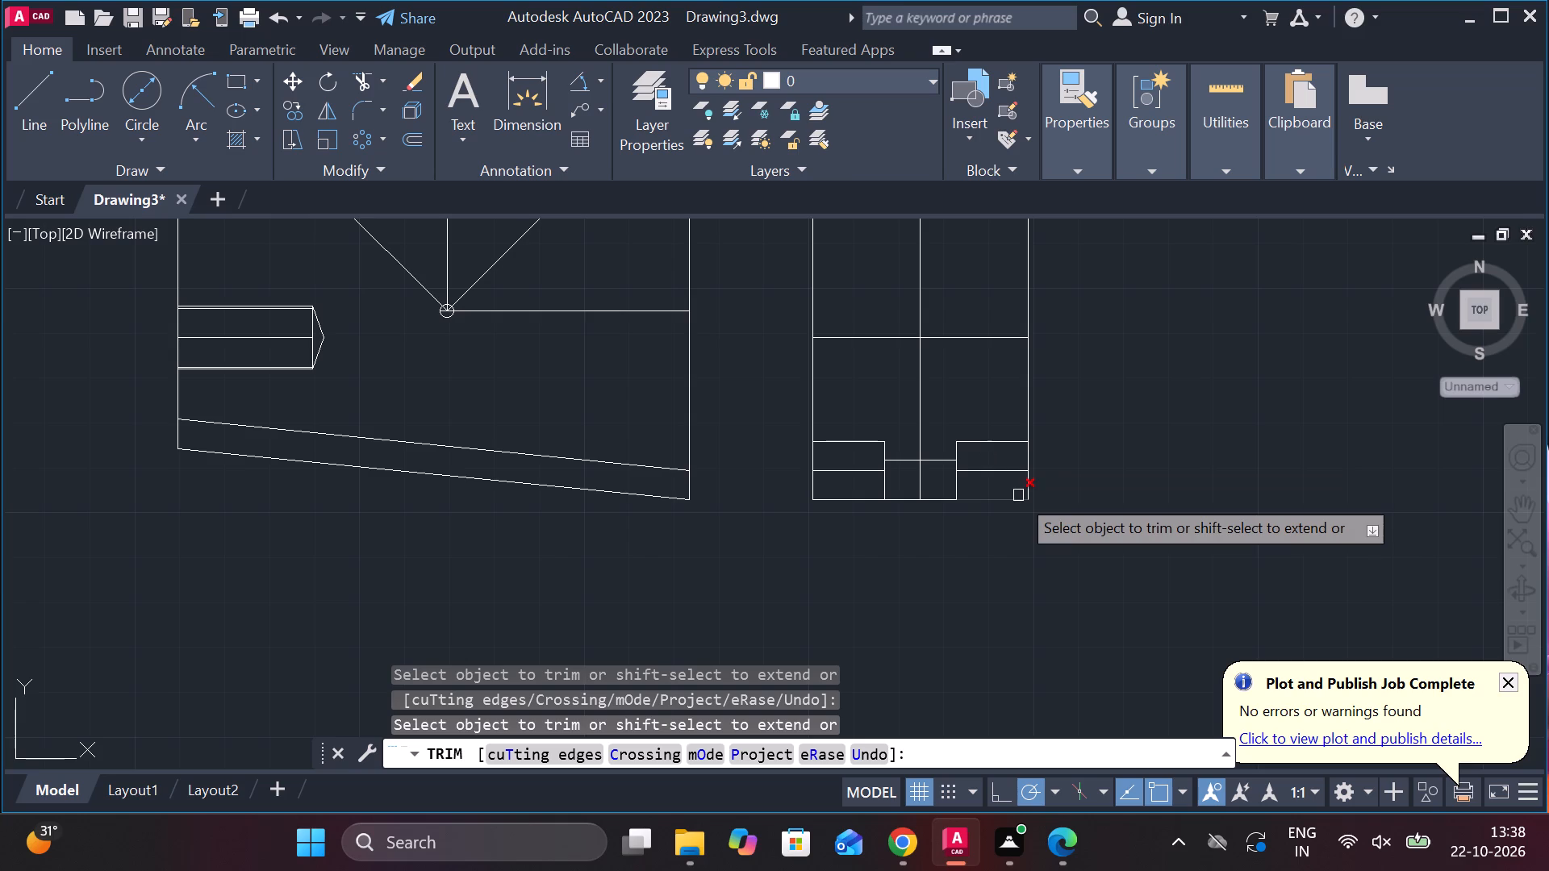
pyautogui.press('Escape')
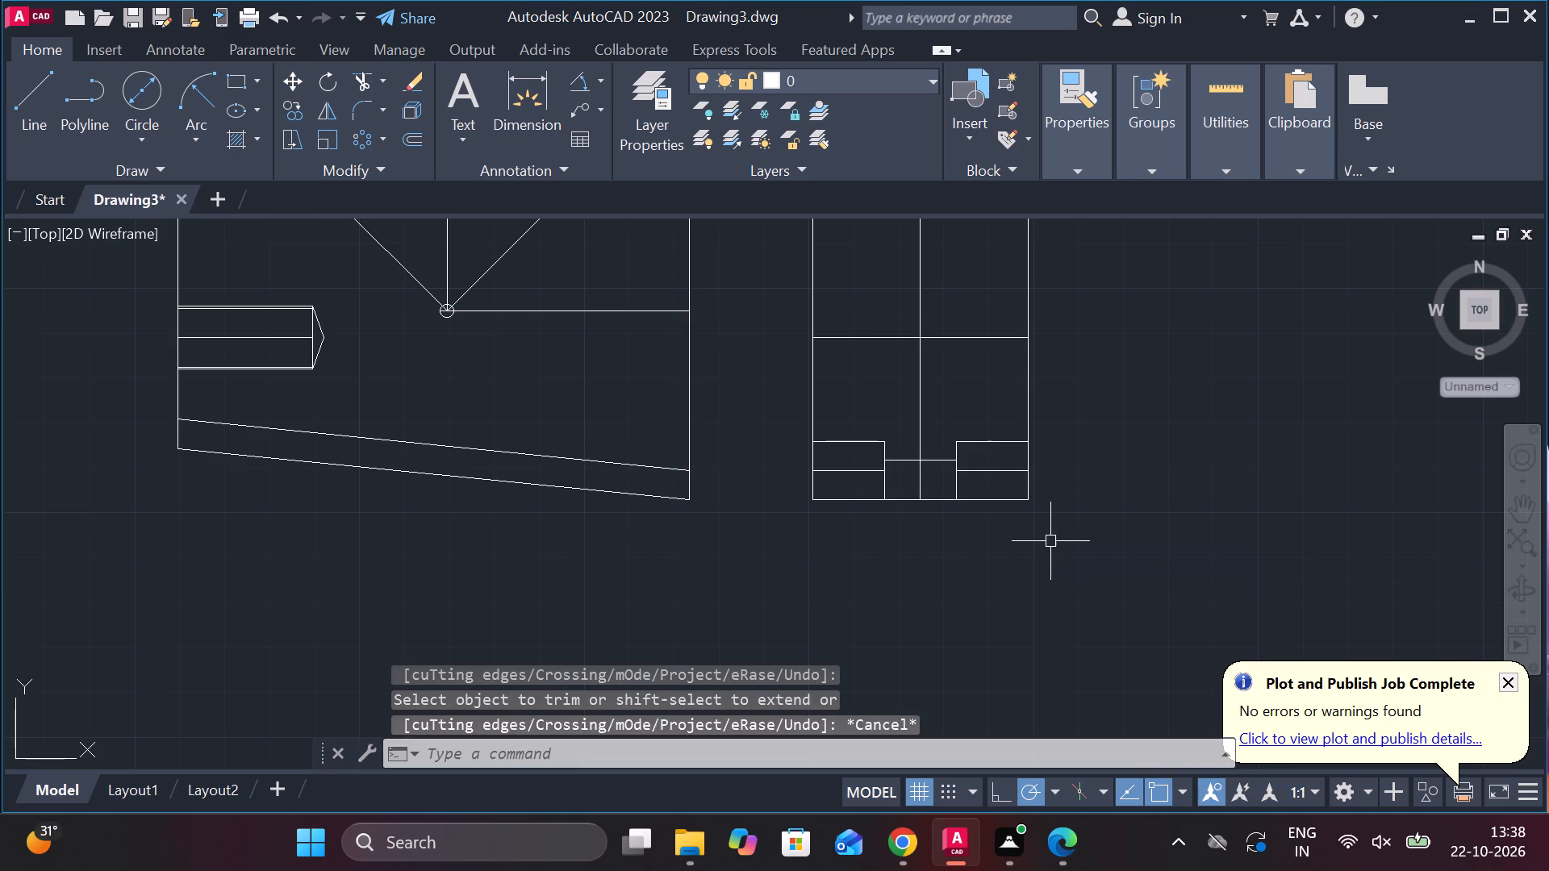
# Draw a circle of diameter 14 centred where the side view's vertical centre line crosses its mid-height horizontal line.
pyautogui.scroll(-2, 851, 475)
pyautogui.scroll(2, 971, 390)
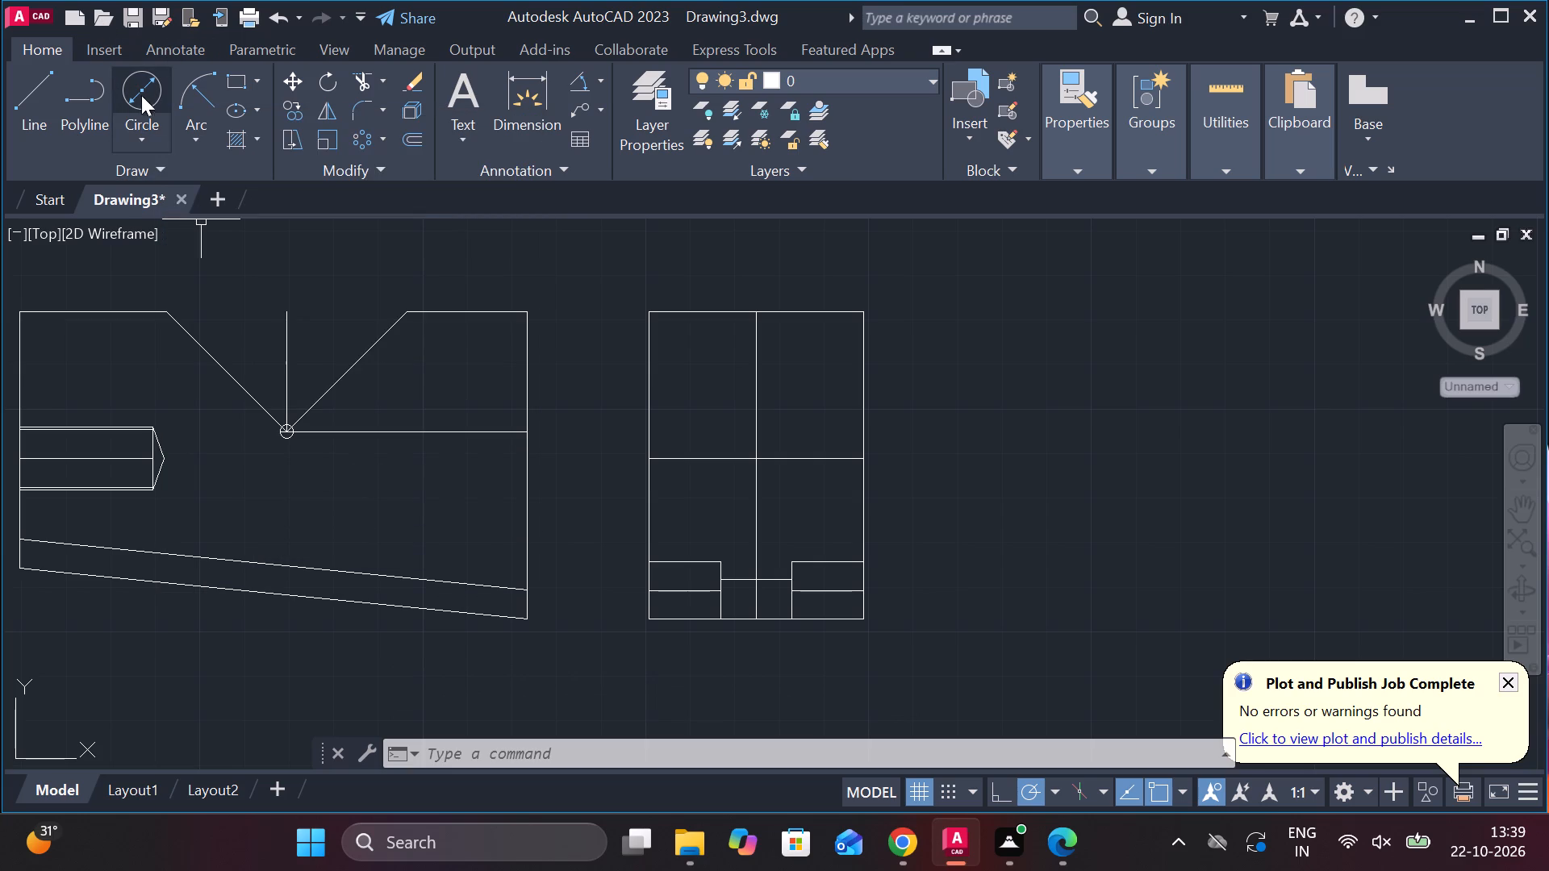
pyautogui.click(142, 86)
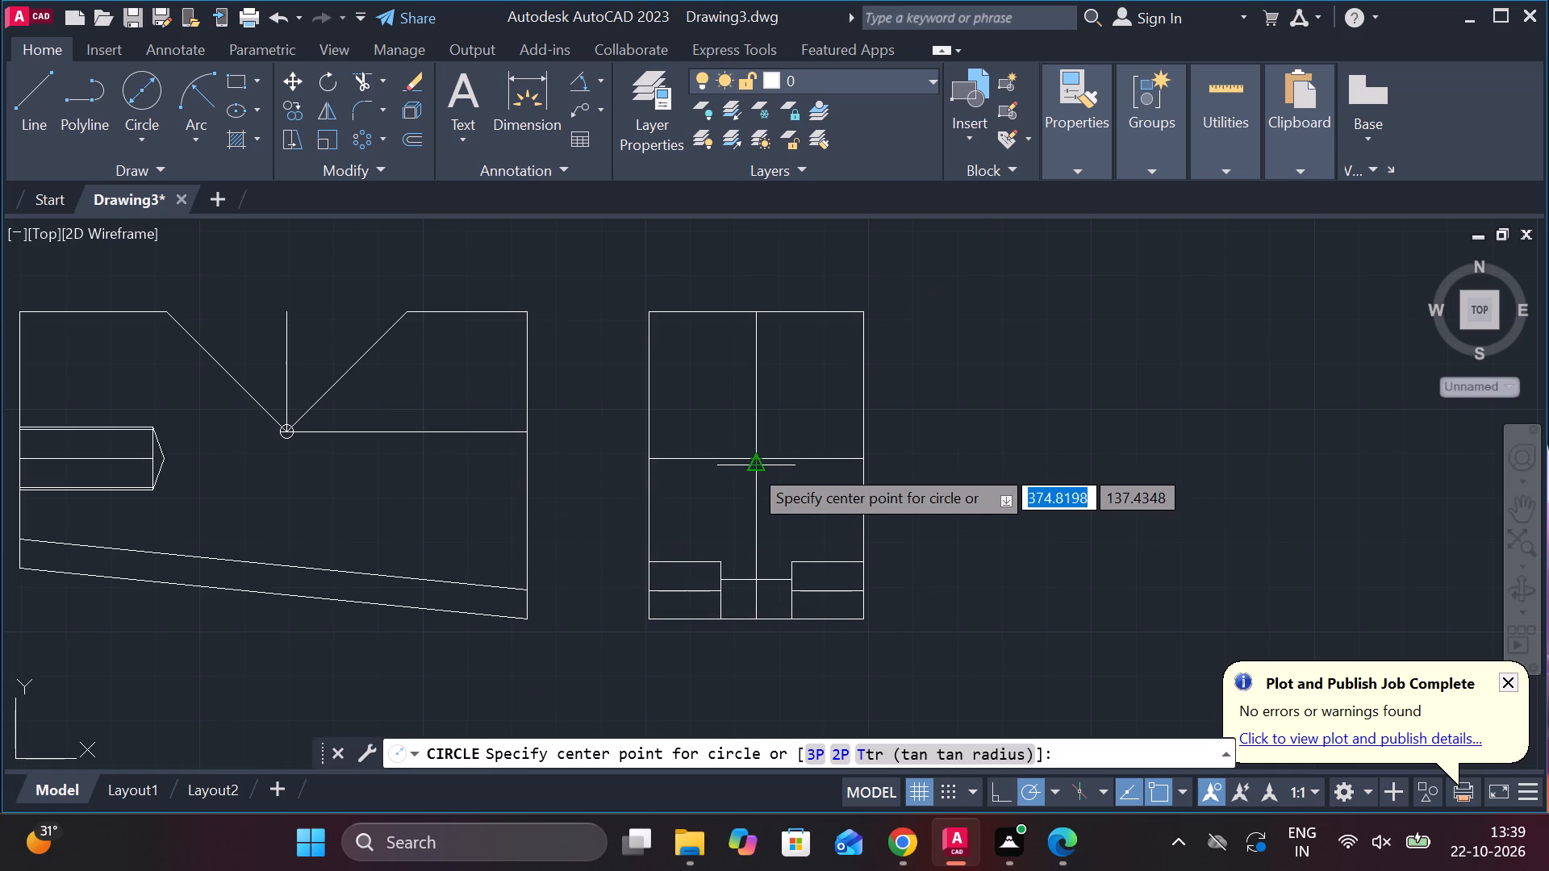
pyautogui.click(758, 460)
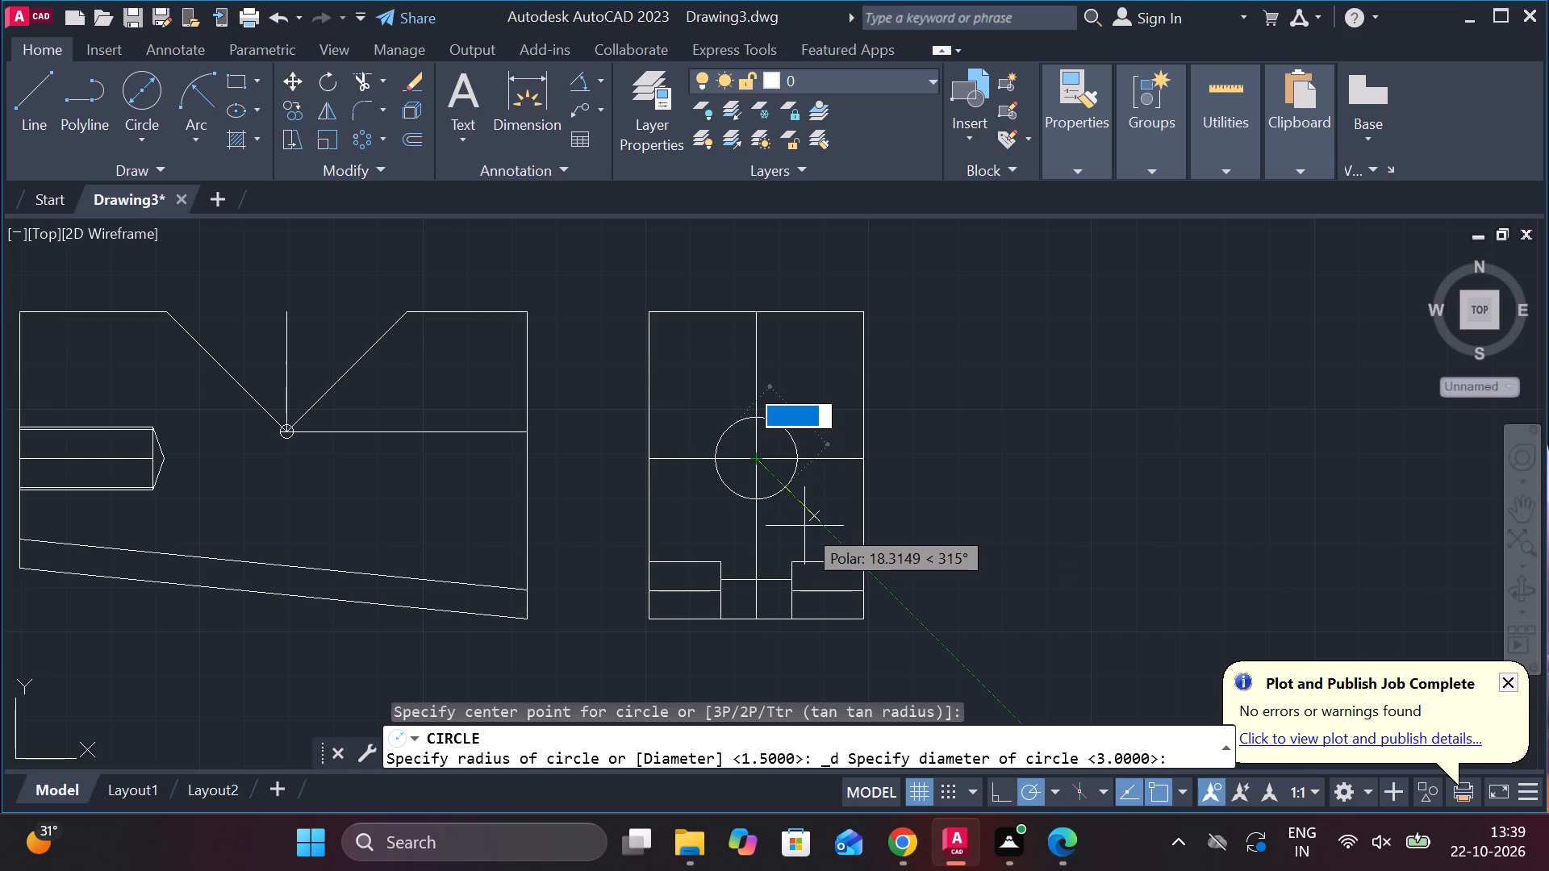
pyautogui.write('14')
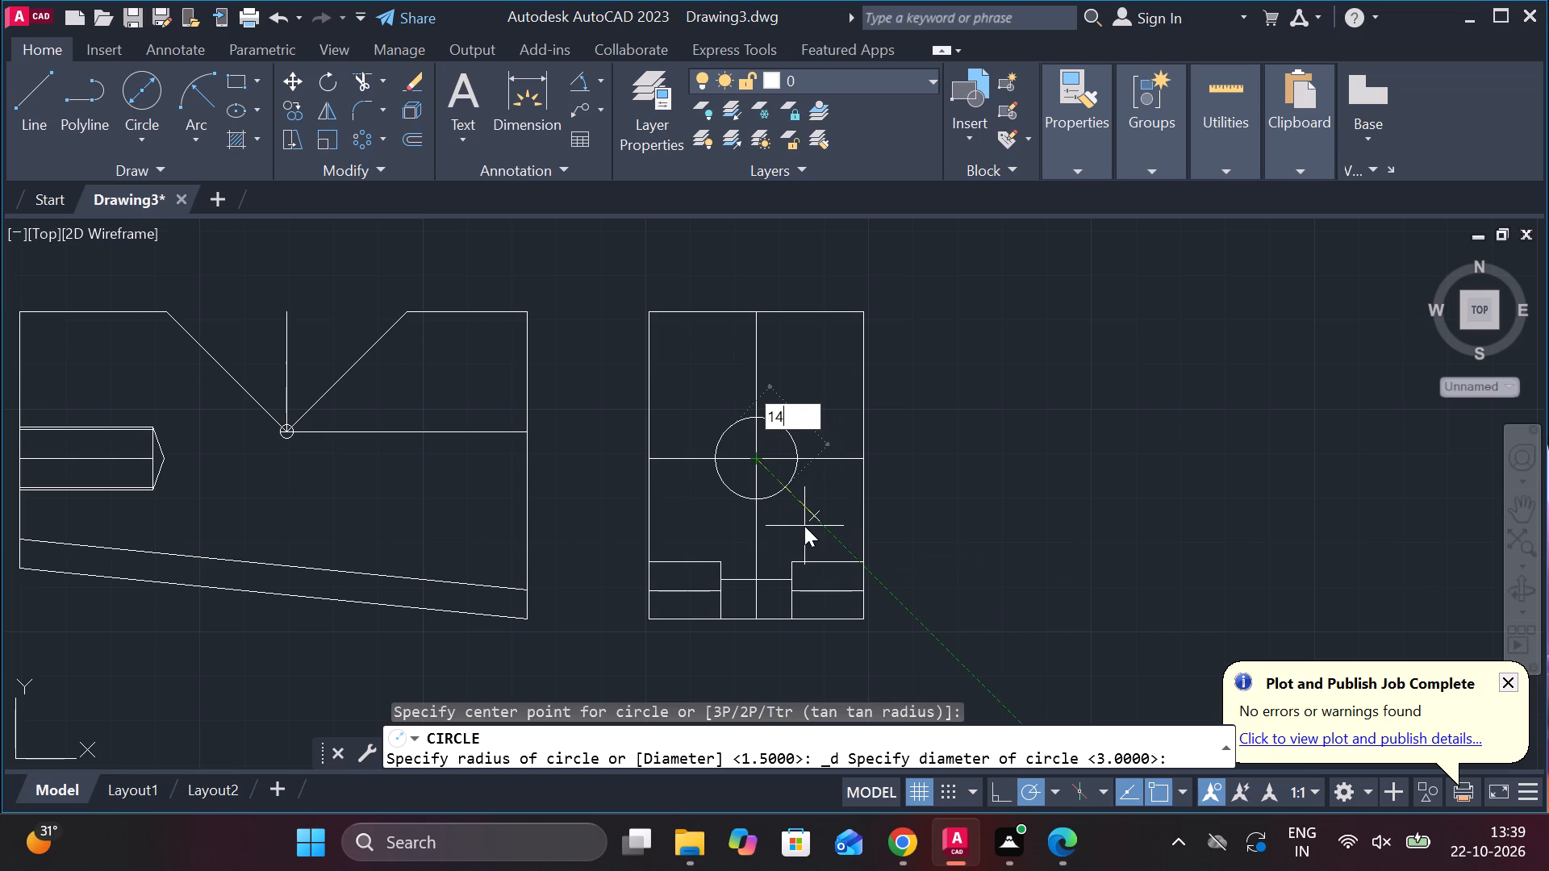
pyautogui.press('Return')
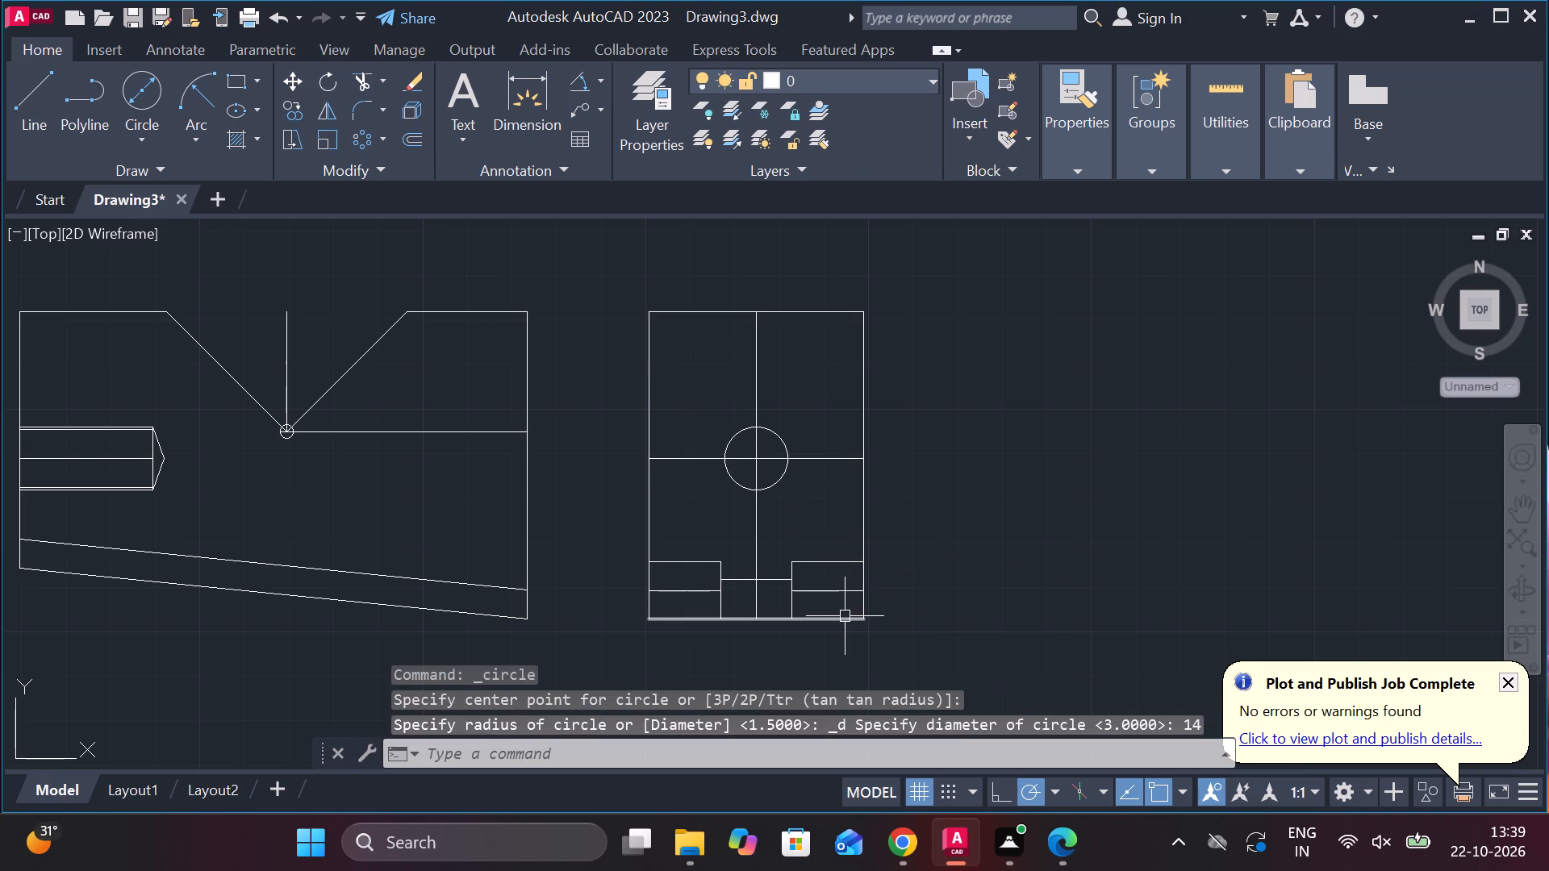
# Draw a concentric circle of diameter 13 inside the 14 diameter circle in the side view.
pyautogui.scroll(1, 801, 479)
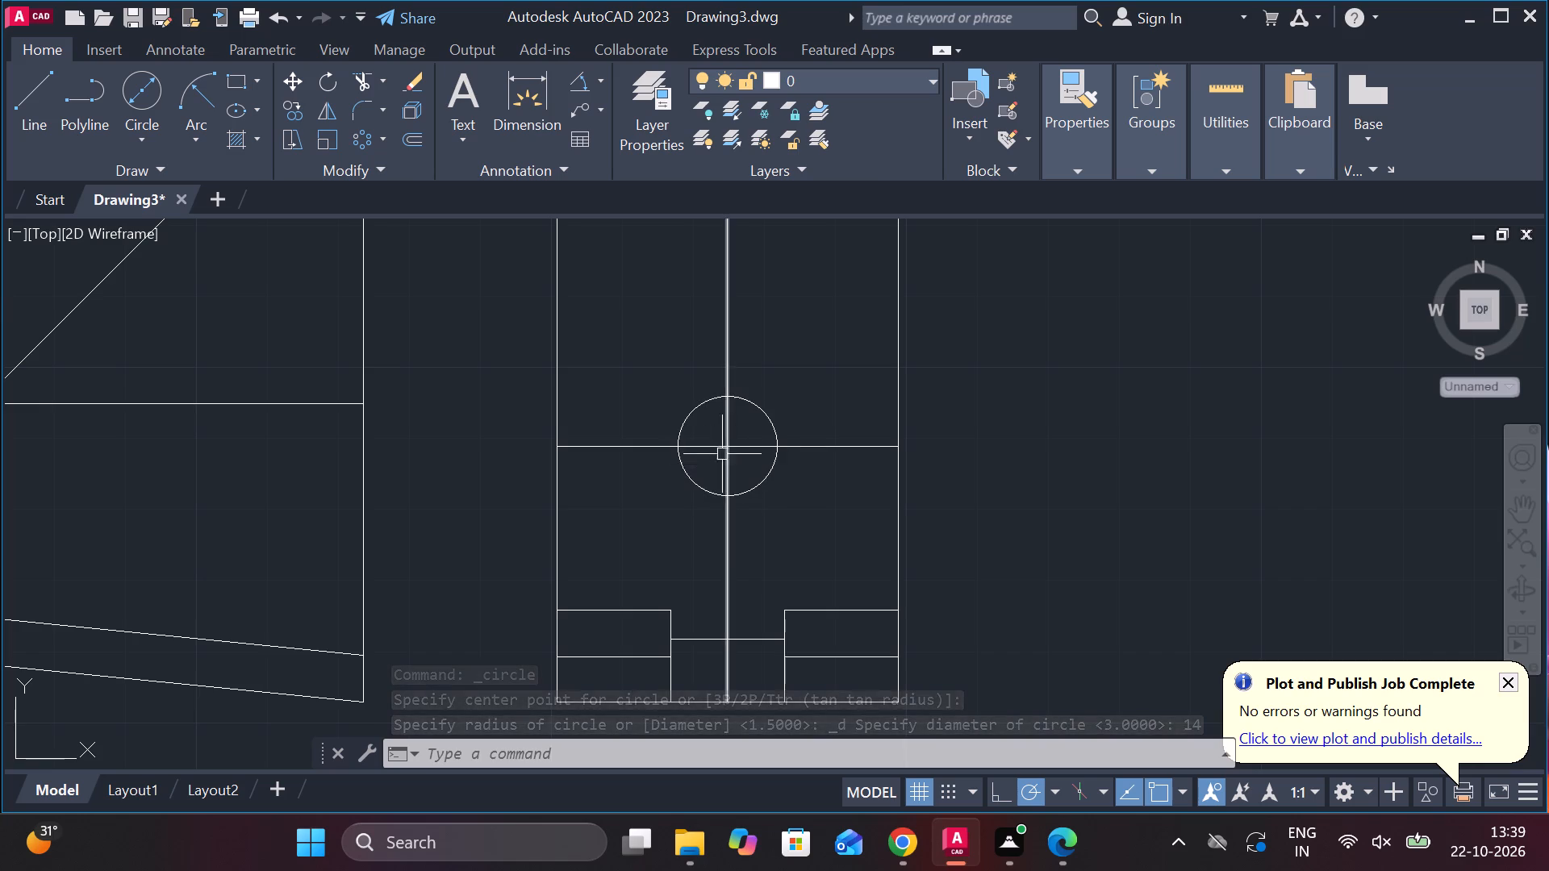
pyautogui.doubleClick(164, 90)
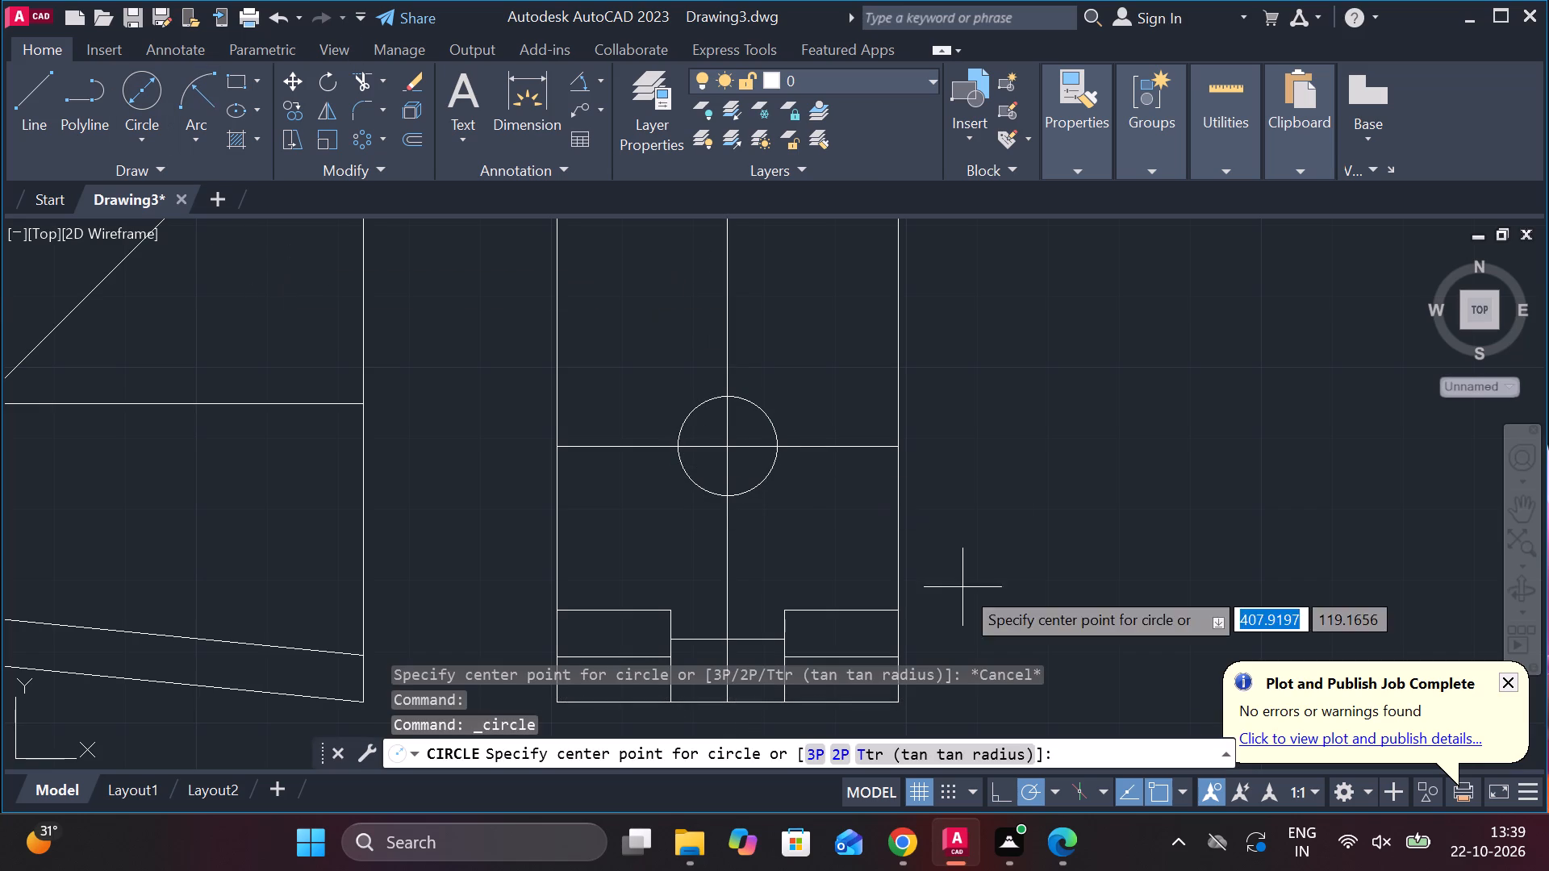
pyautogui.click(730, 443)
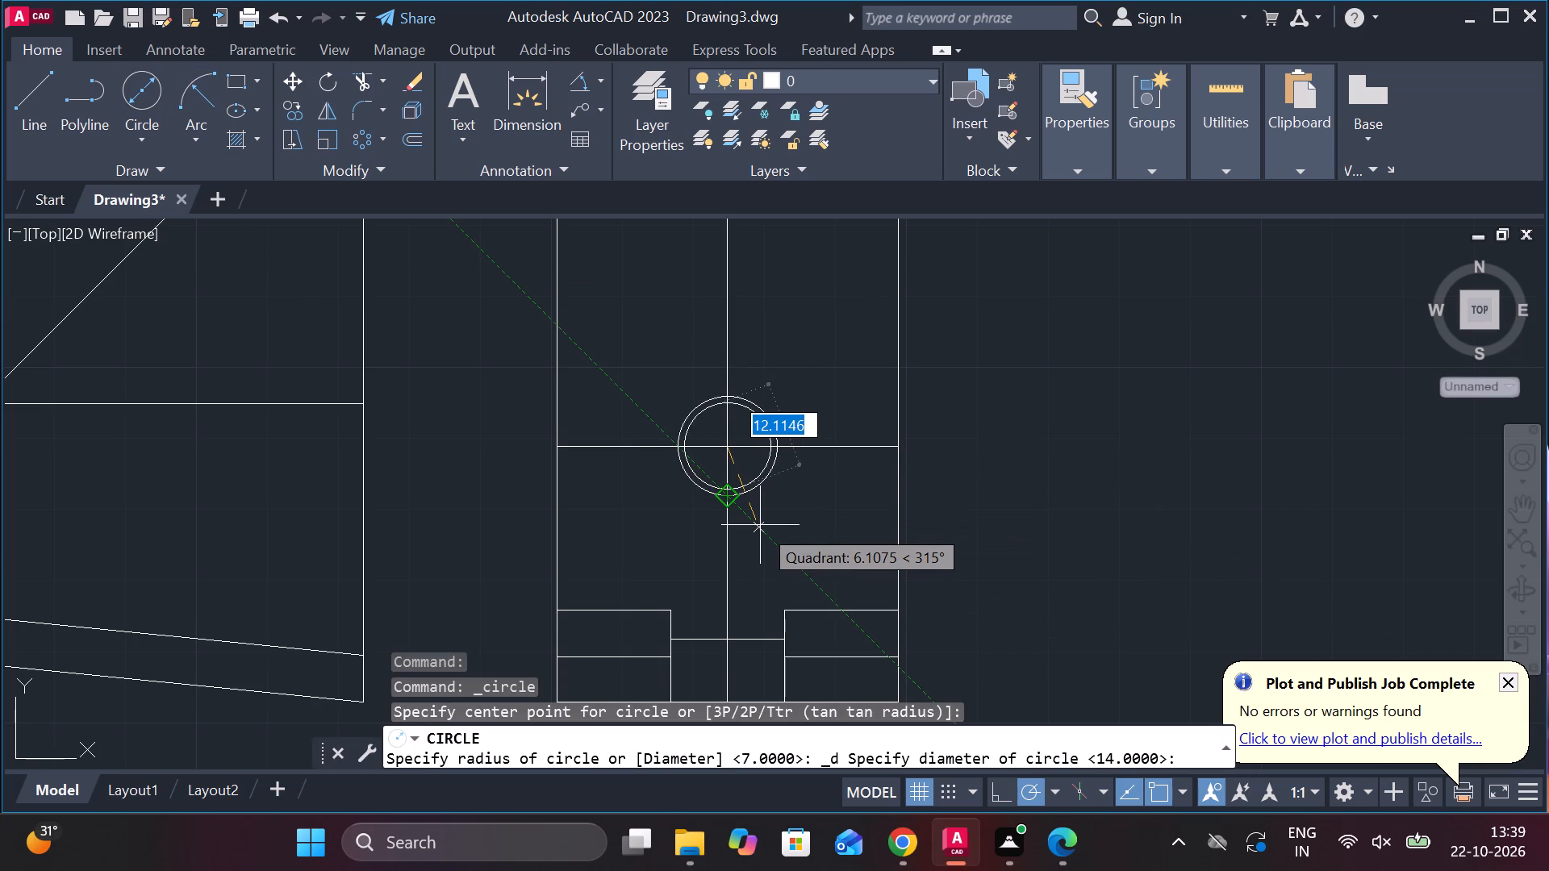
pyautogui.write('13')
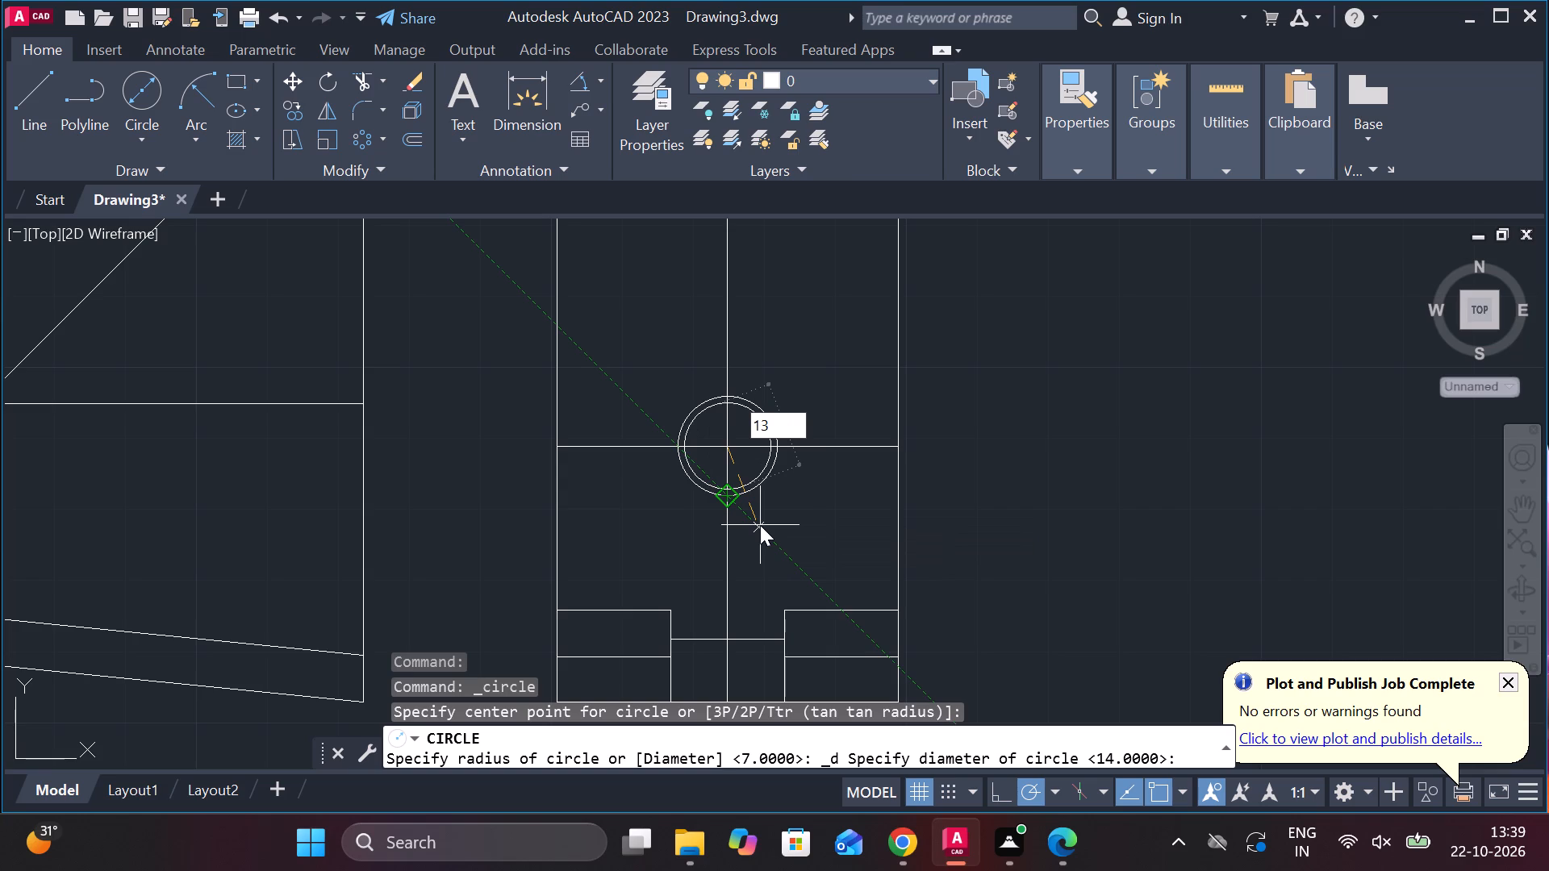
pyautogui.press('.')
pyautogui.press('5')
pyautogui.press('BackSpace')
pyautogui.press('BackSpace')
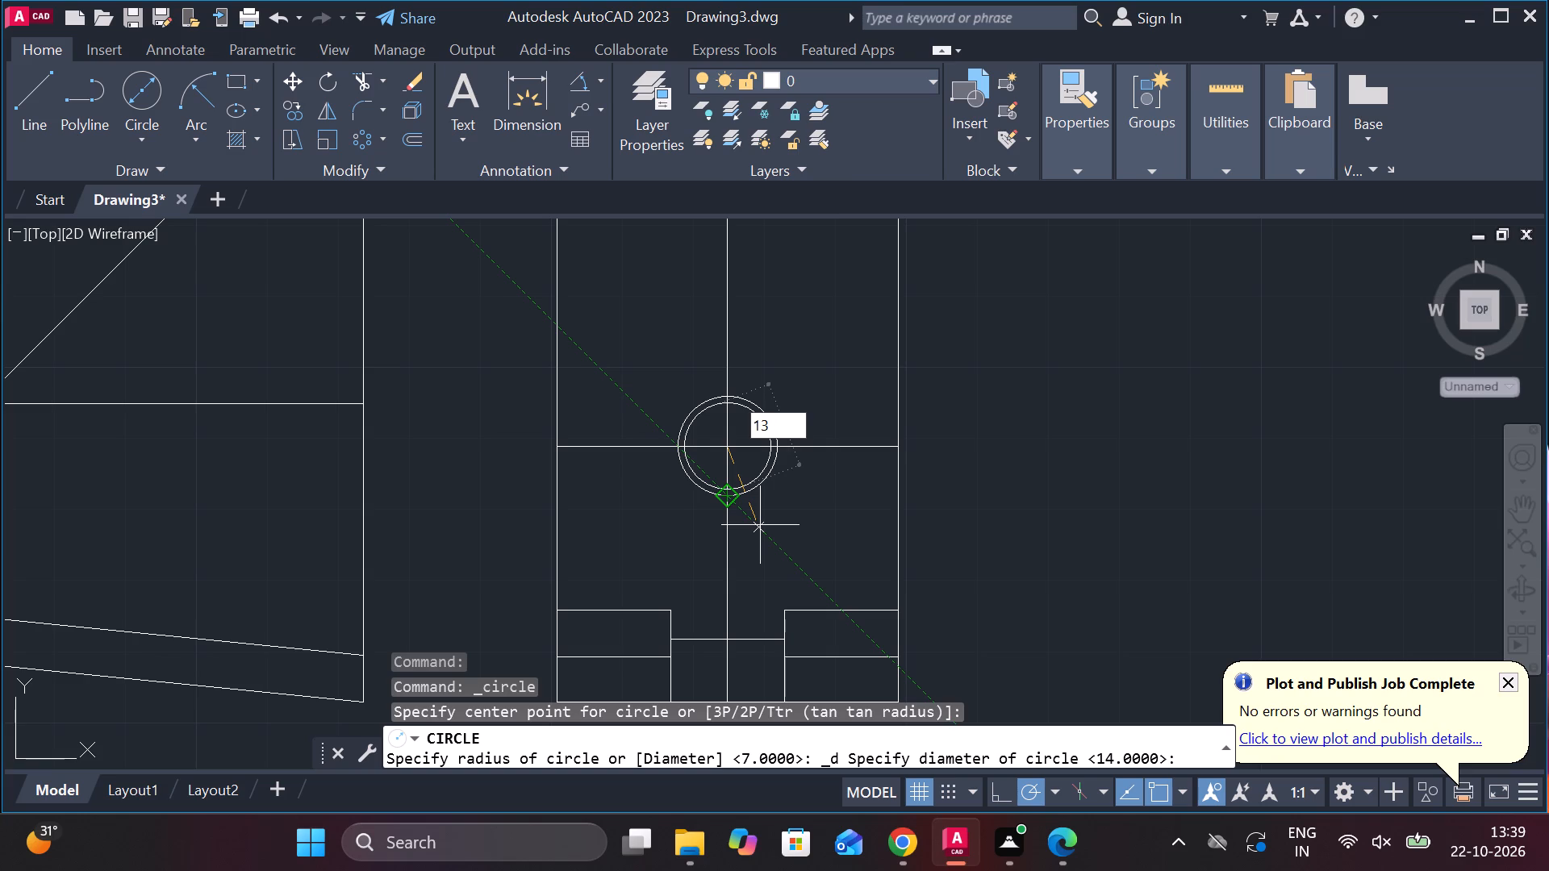
pyautogui.press('Return')
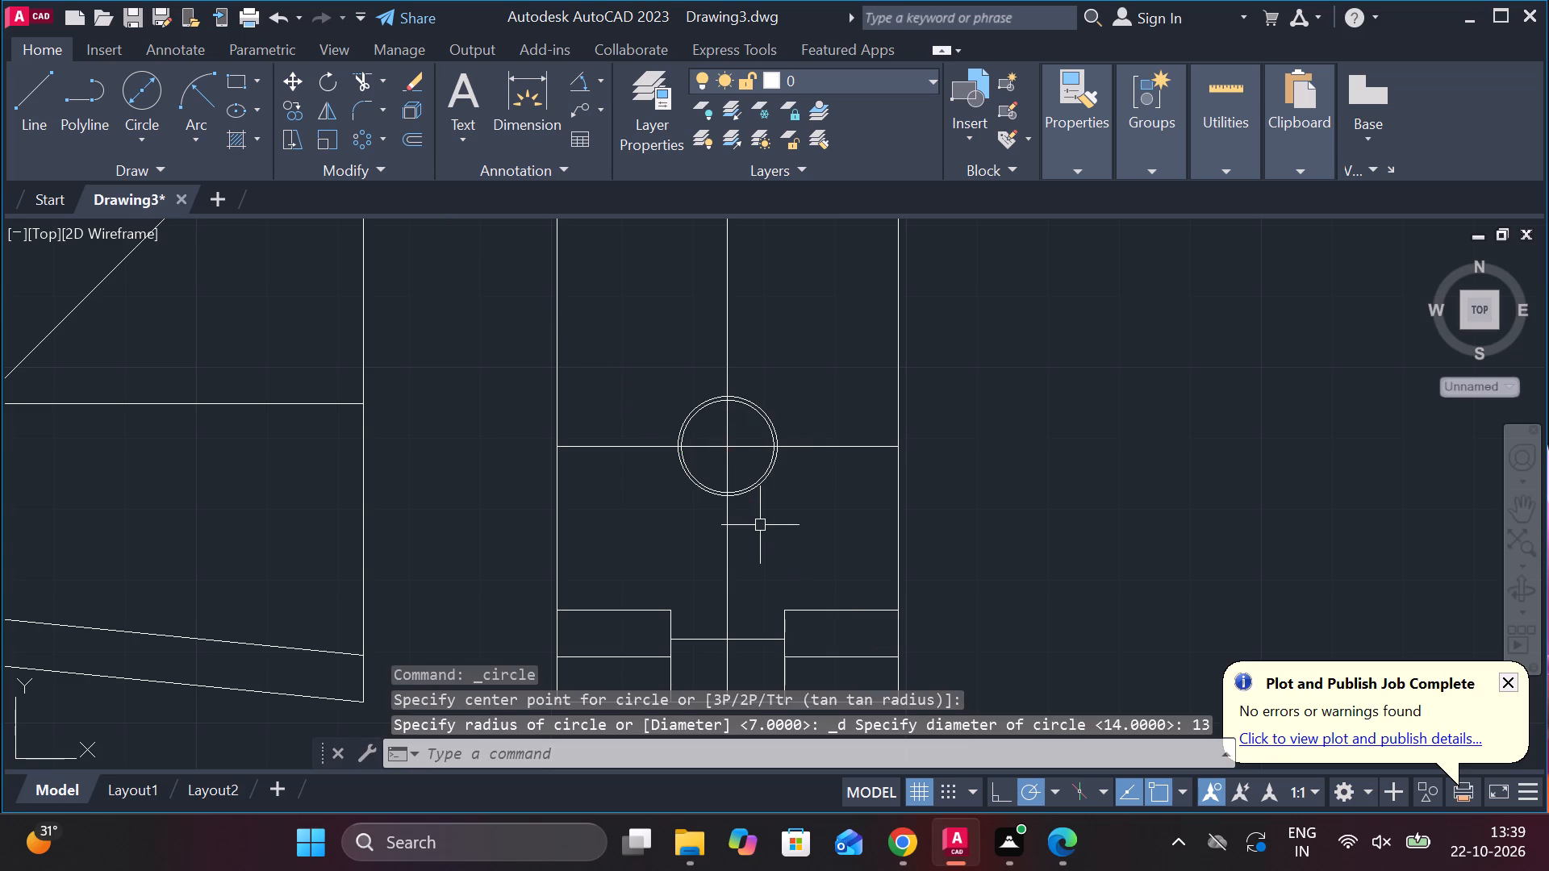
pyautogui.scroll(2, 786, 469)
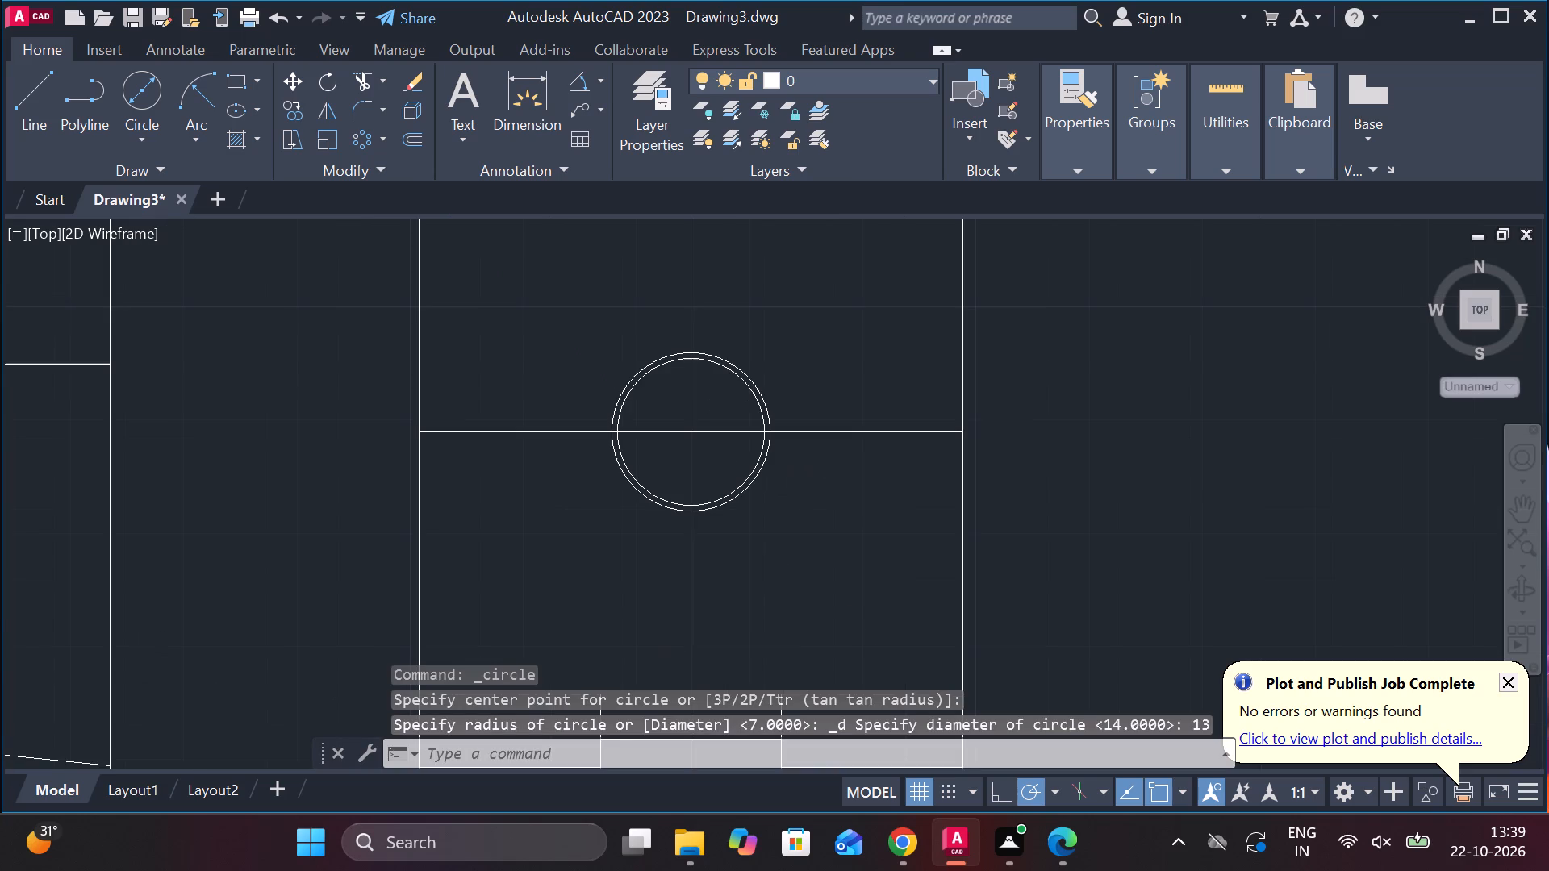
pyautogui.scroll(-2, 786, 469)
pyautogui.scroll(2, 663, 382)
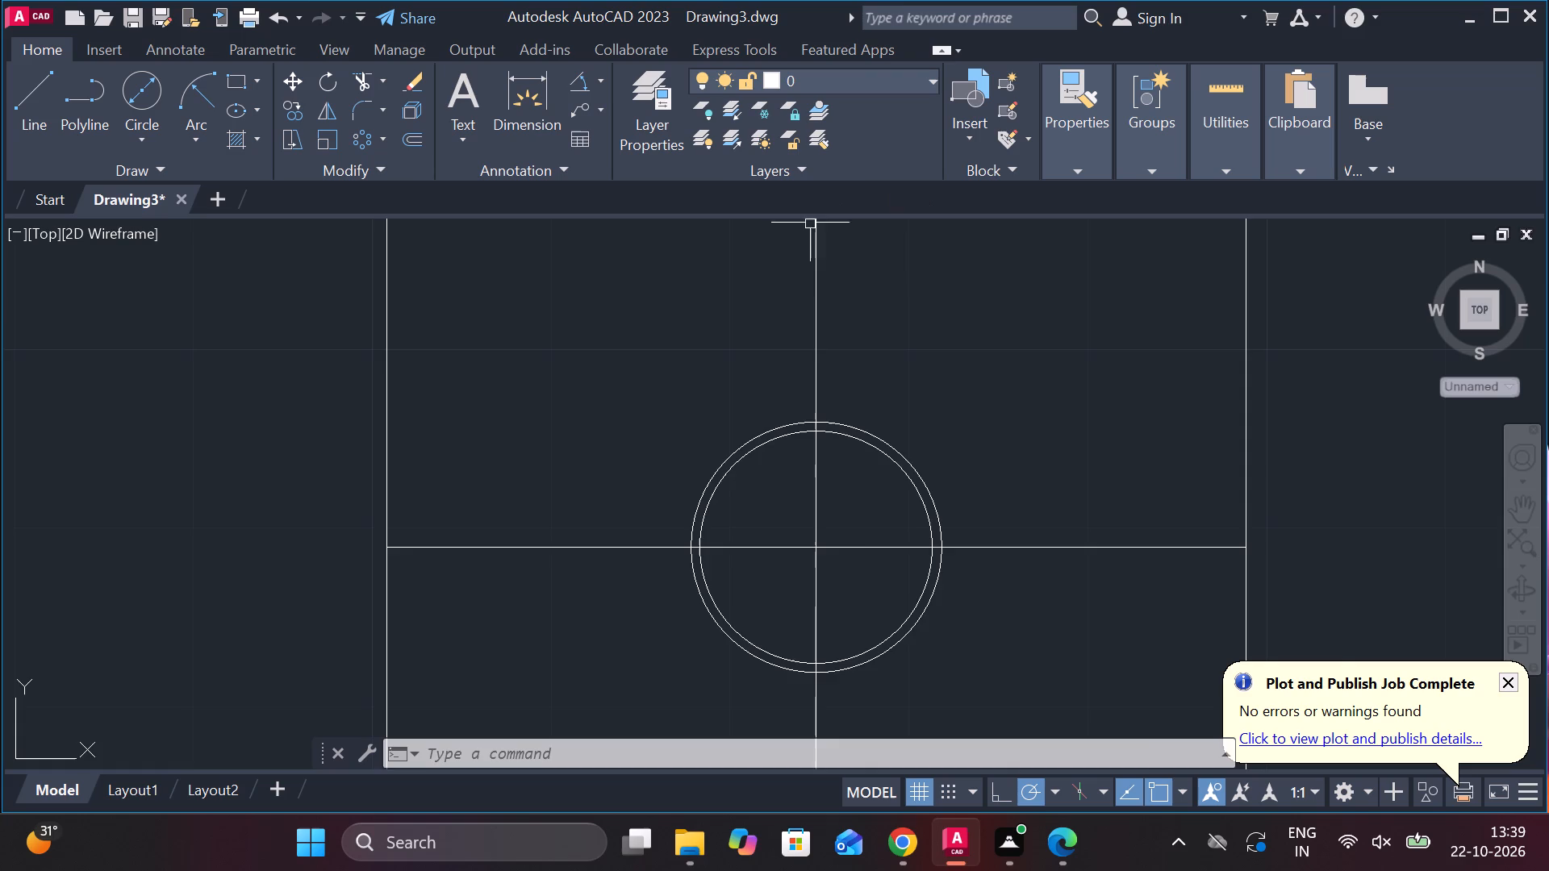
# Trim the side view's bottom edge and outer vertical ends on both sides, leaving only the central tongue below the side portions.
pyautogui.scroll(-4, 804, 294)
pyautogui.scroll(-1, 405, 254)
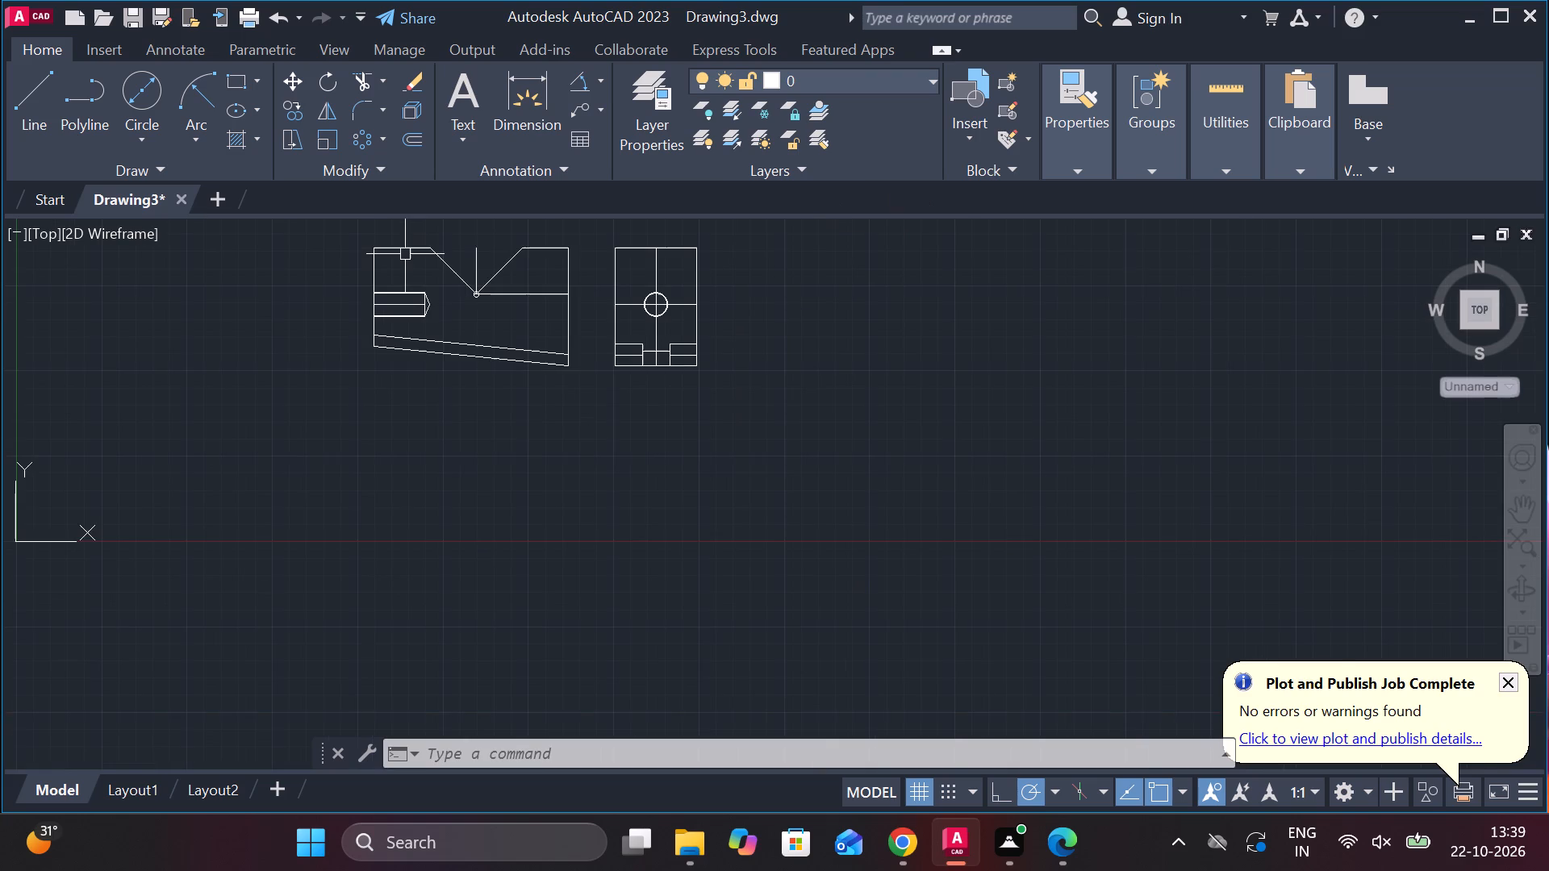
pyautogui.scroll(2, 409, 241)
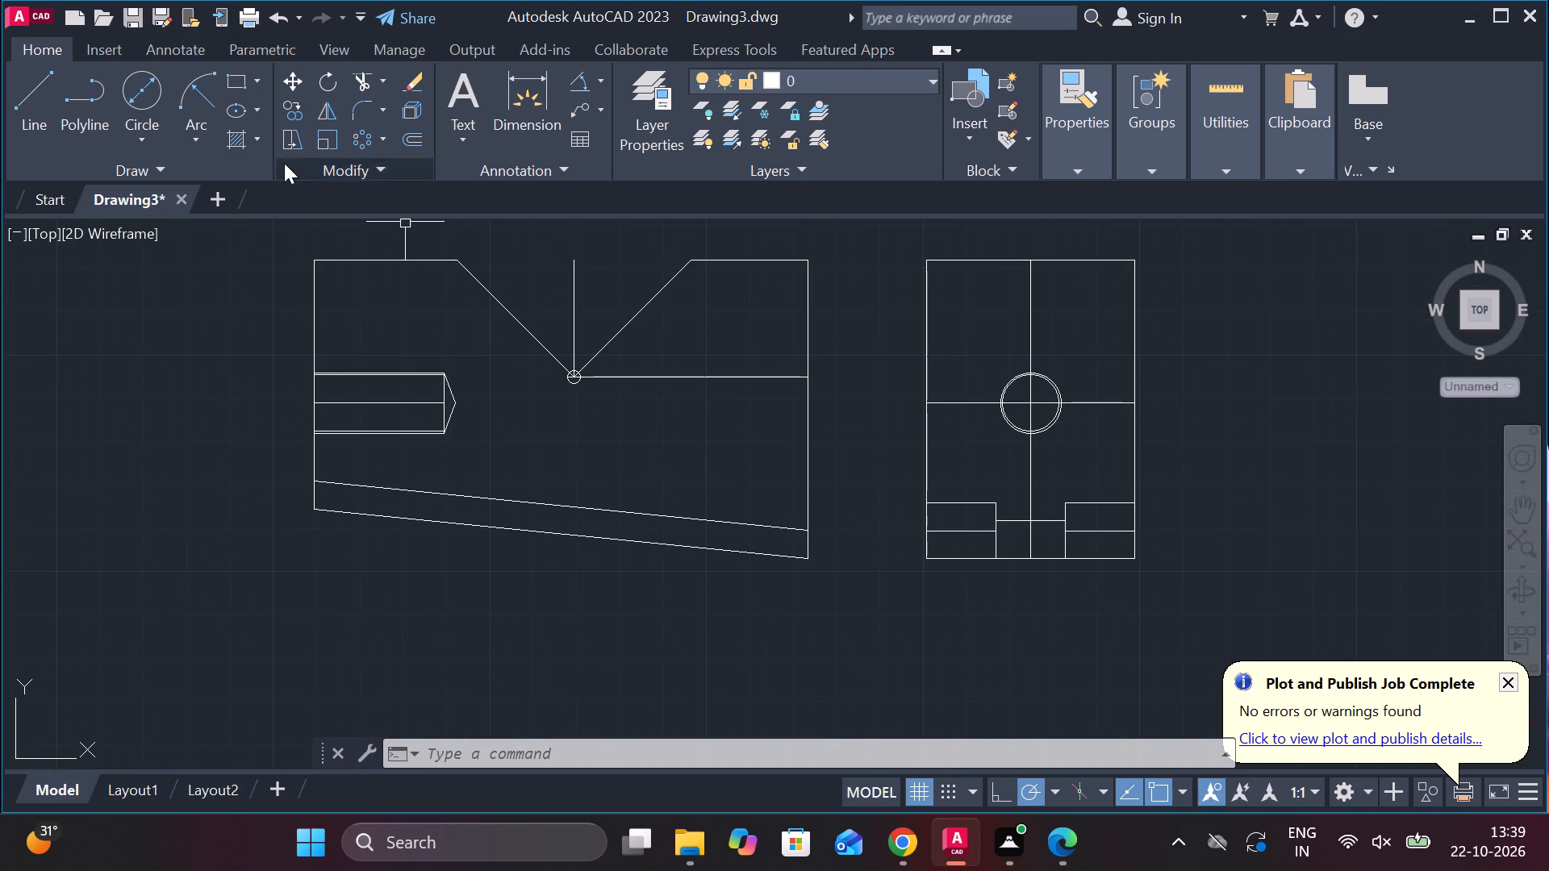
pyautogui.click(275, 227)
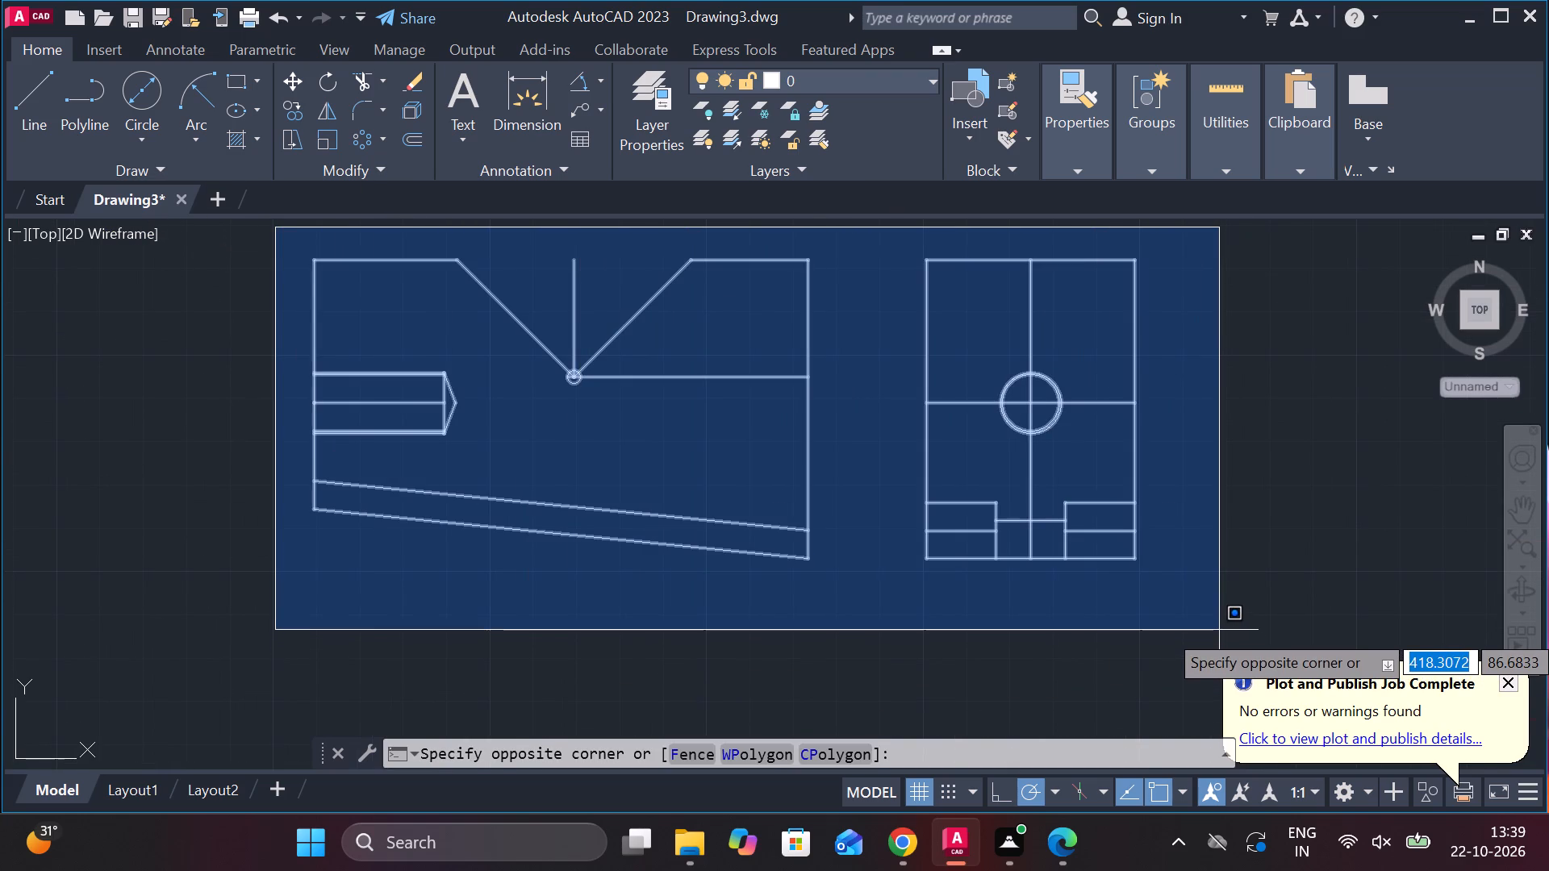
pyautogui.press('Escape')
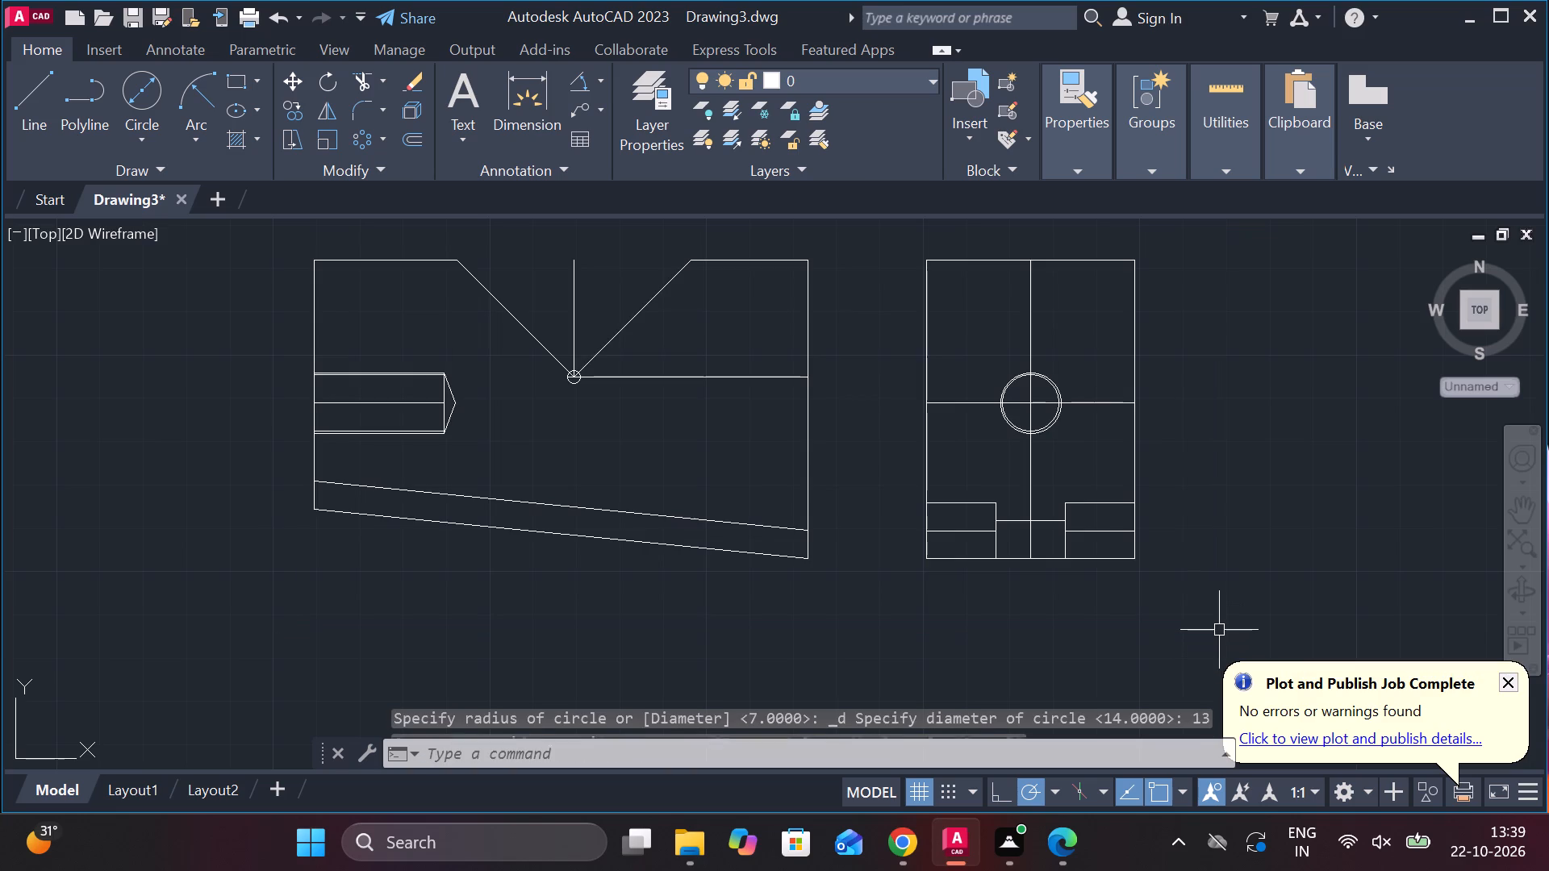
pyautogui.click(371, 84)
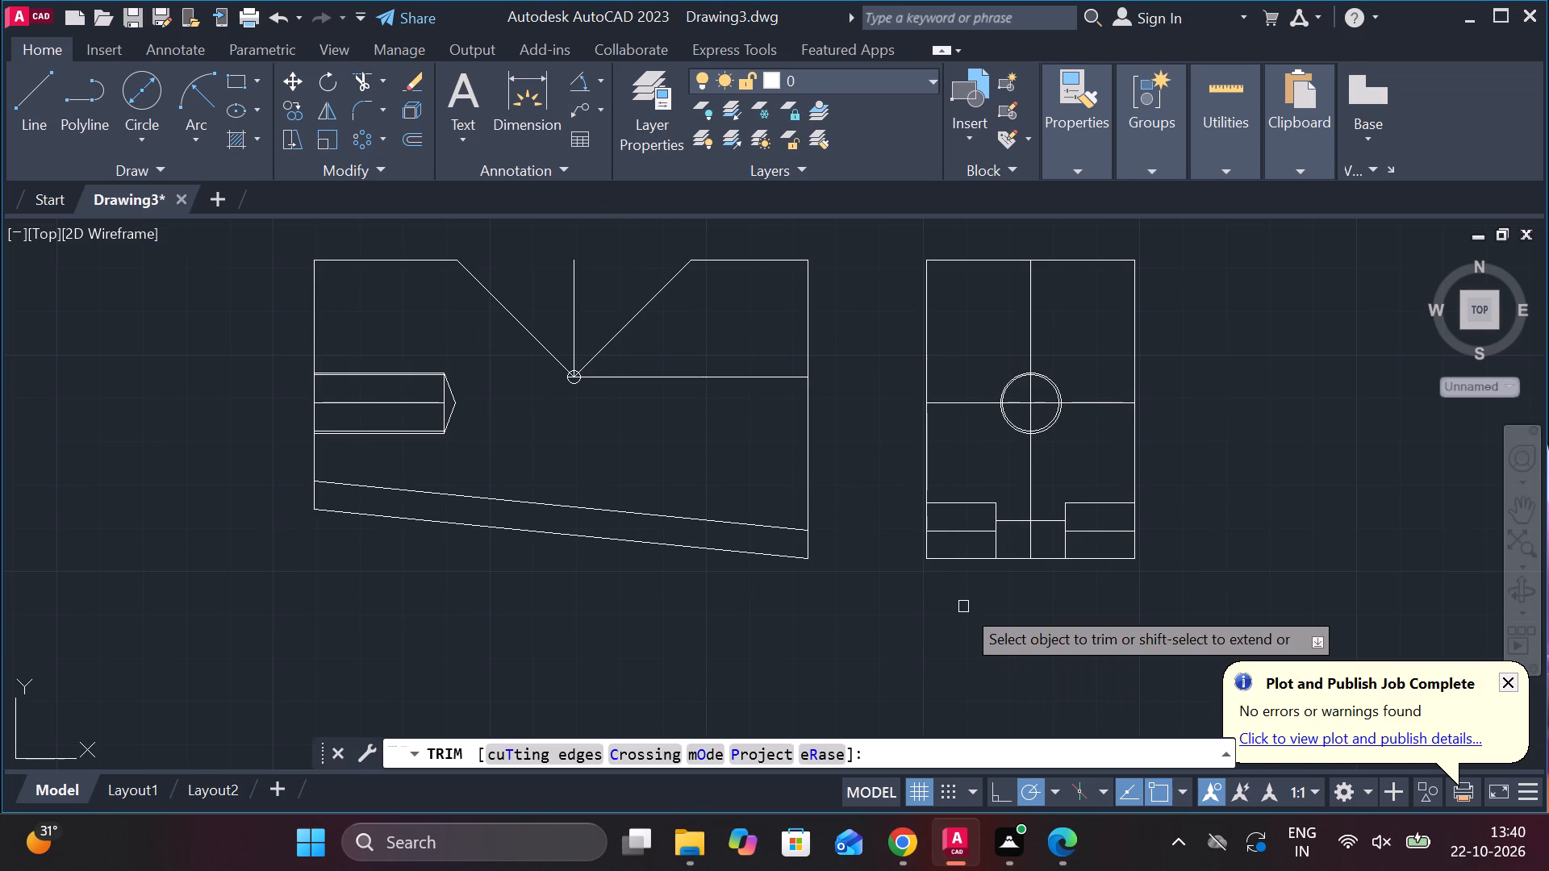
pyautogui.click(979, 565)
pyautogui.click(925, 549)
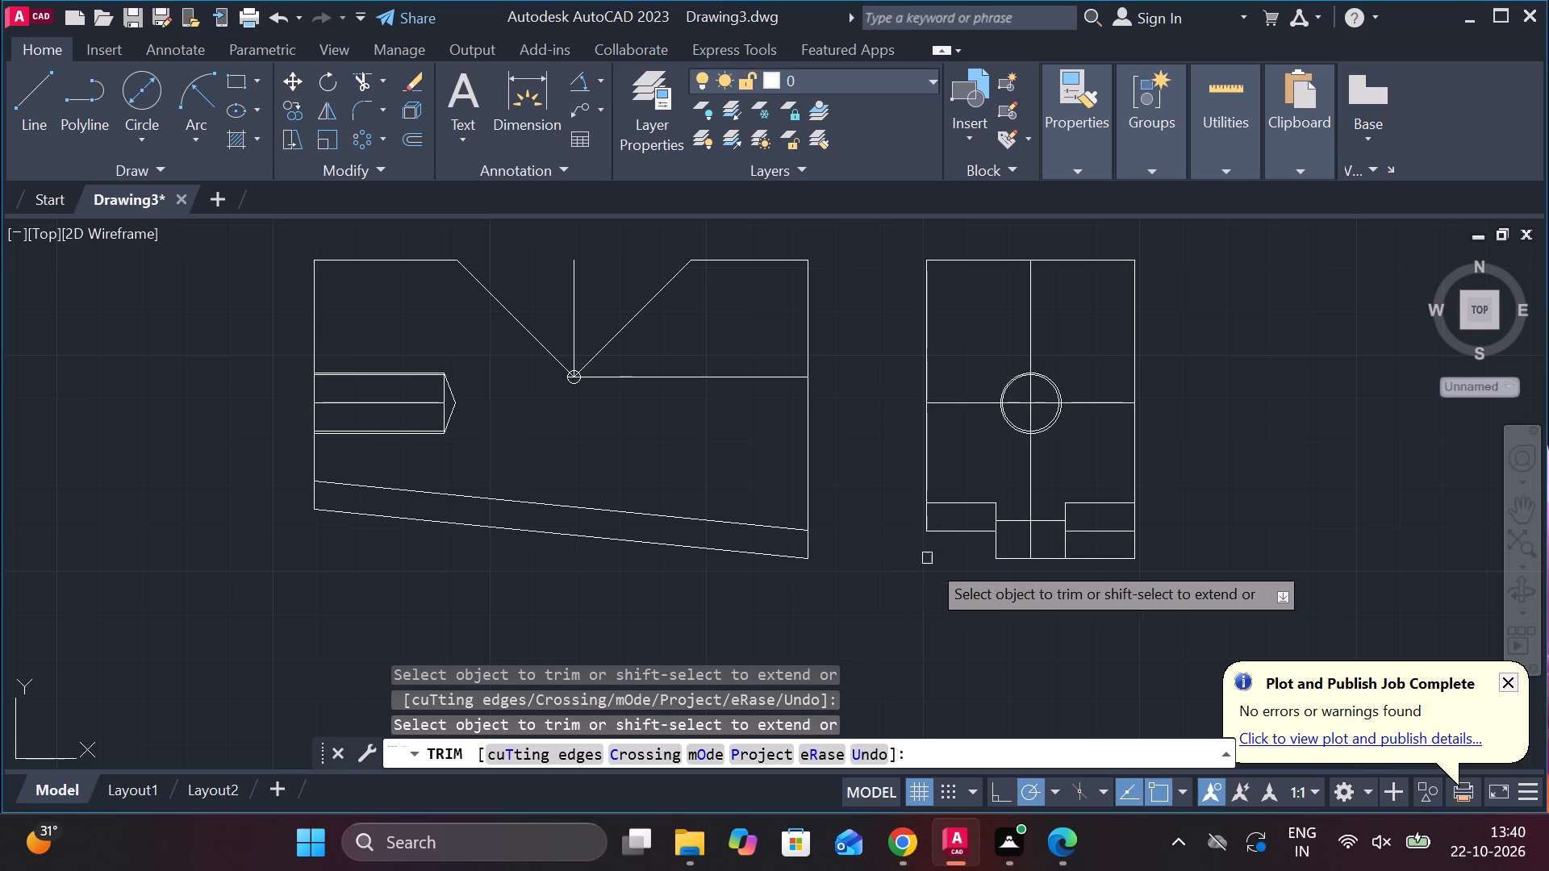
pyautogui.doubleClick(1095, 563)
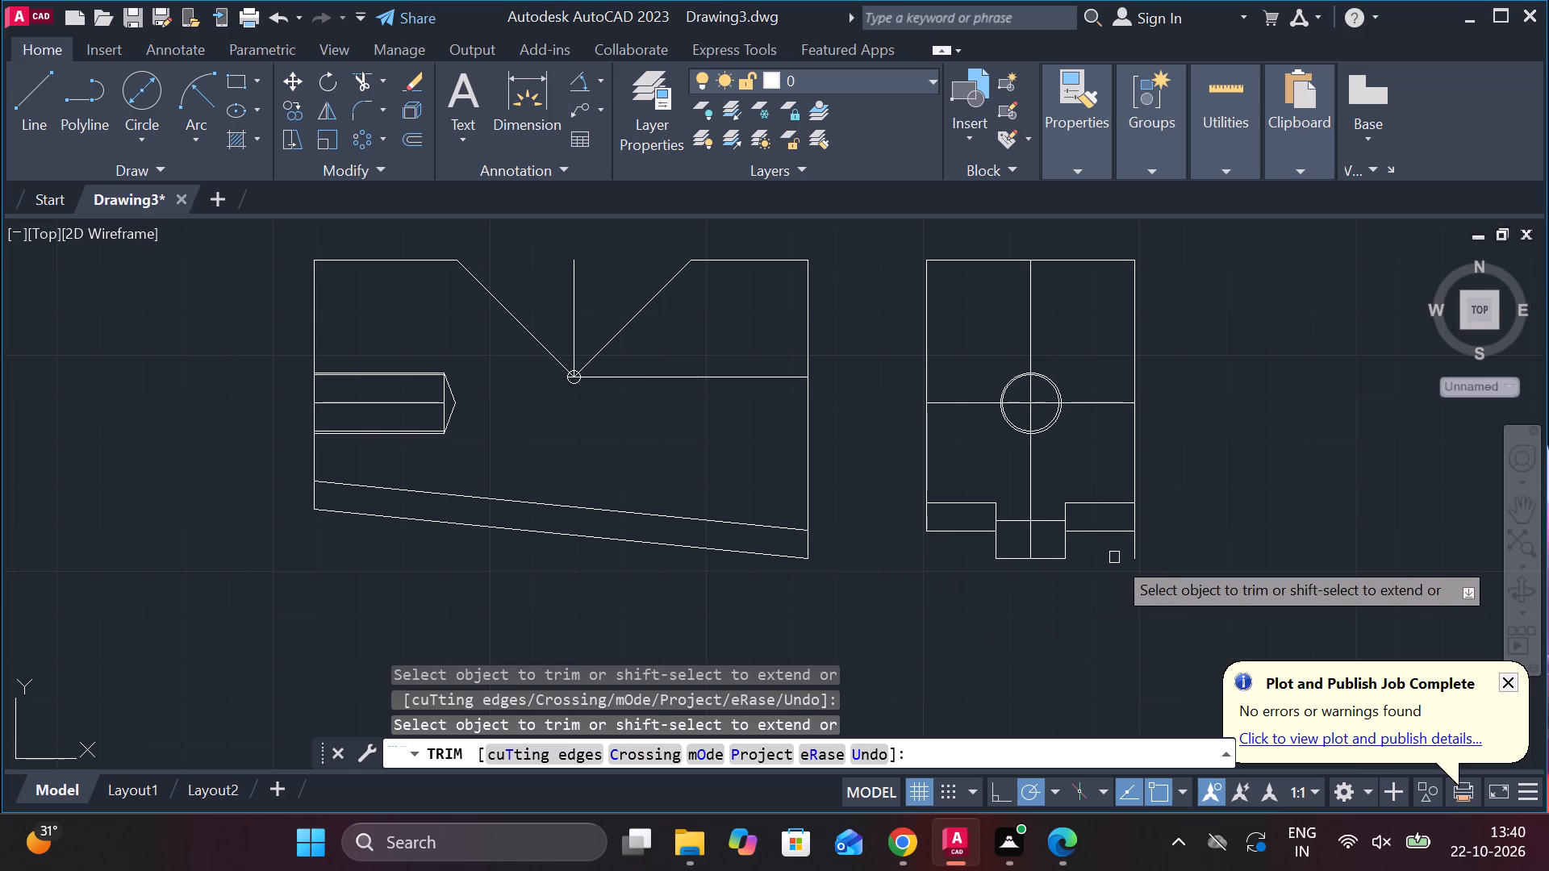
pyautogui.click(1129, 556)
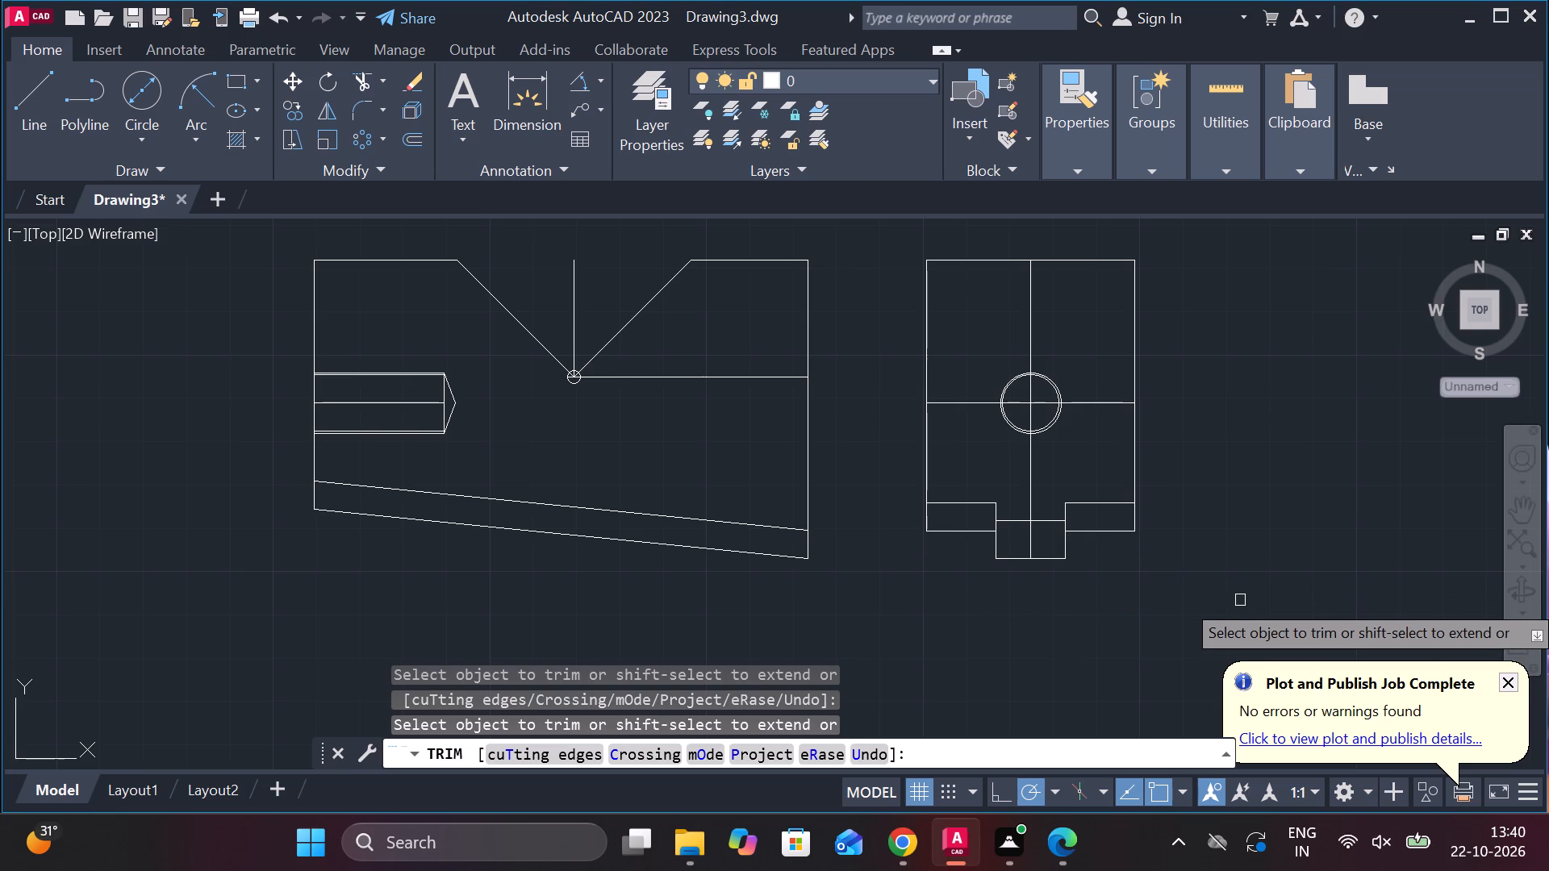
pyautogui.press('Escape')
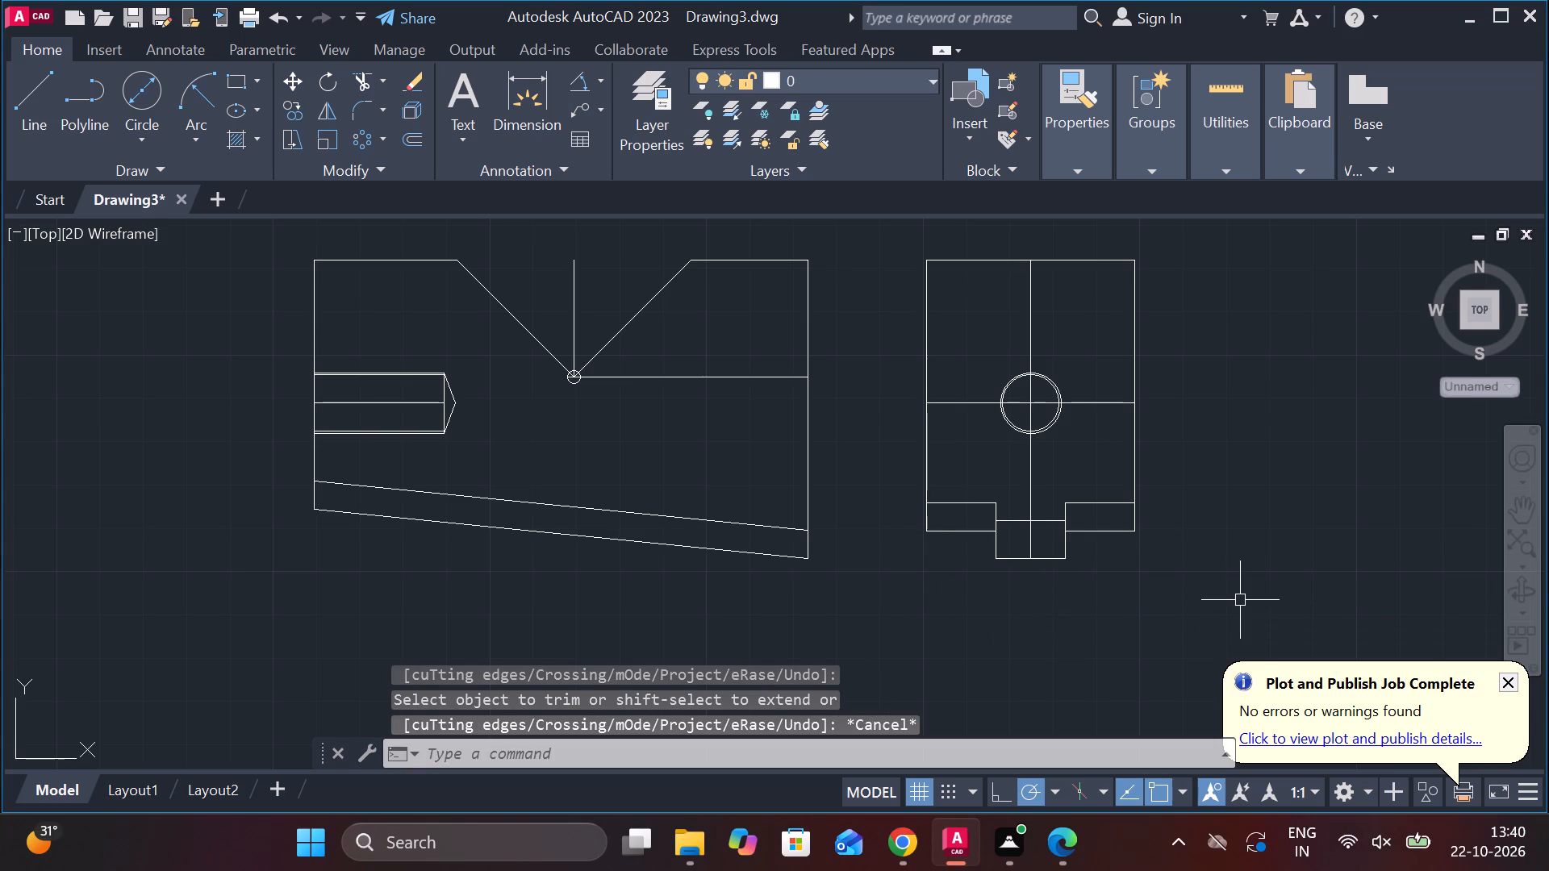
# Copy the block's complete front and side views to the empty space beside the upper group of part views.
pyautogui.click(272, 229)
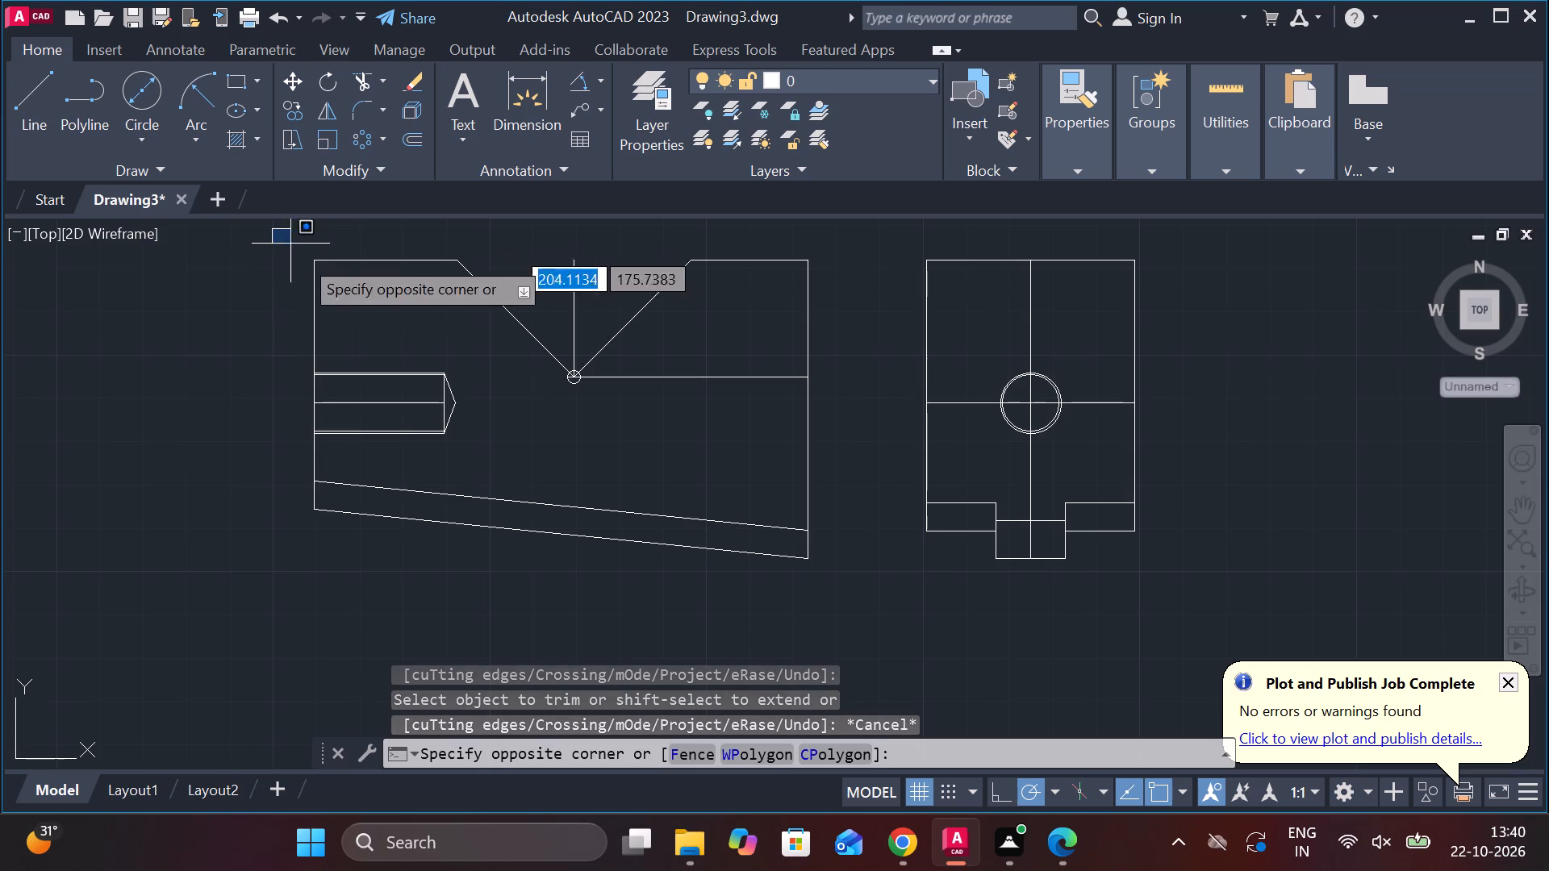
pyautogui.click(1202, 611)
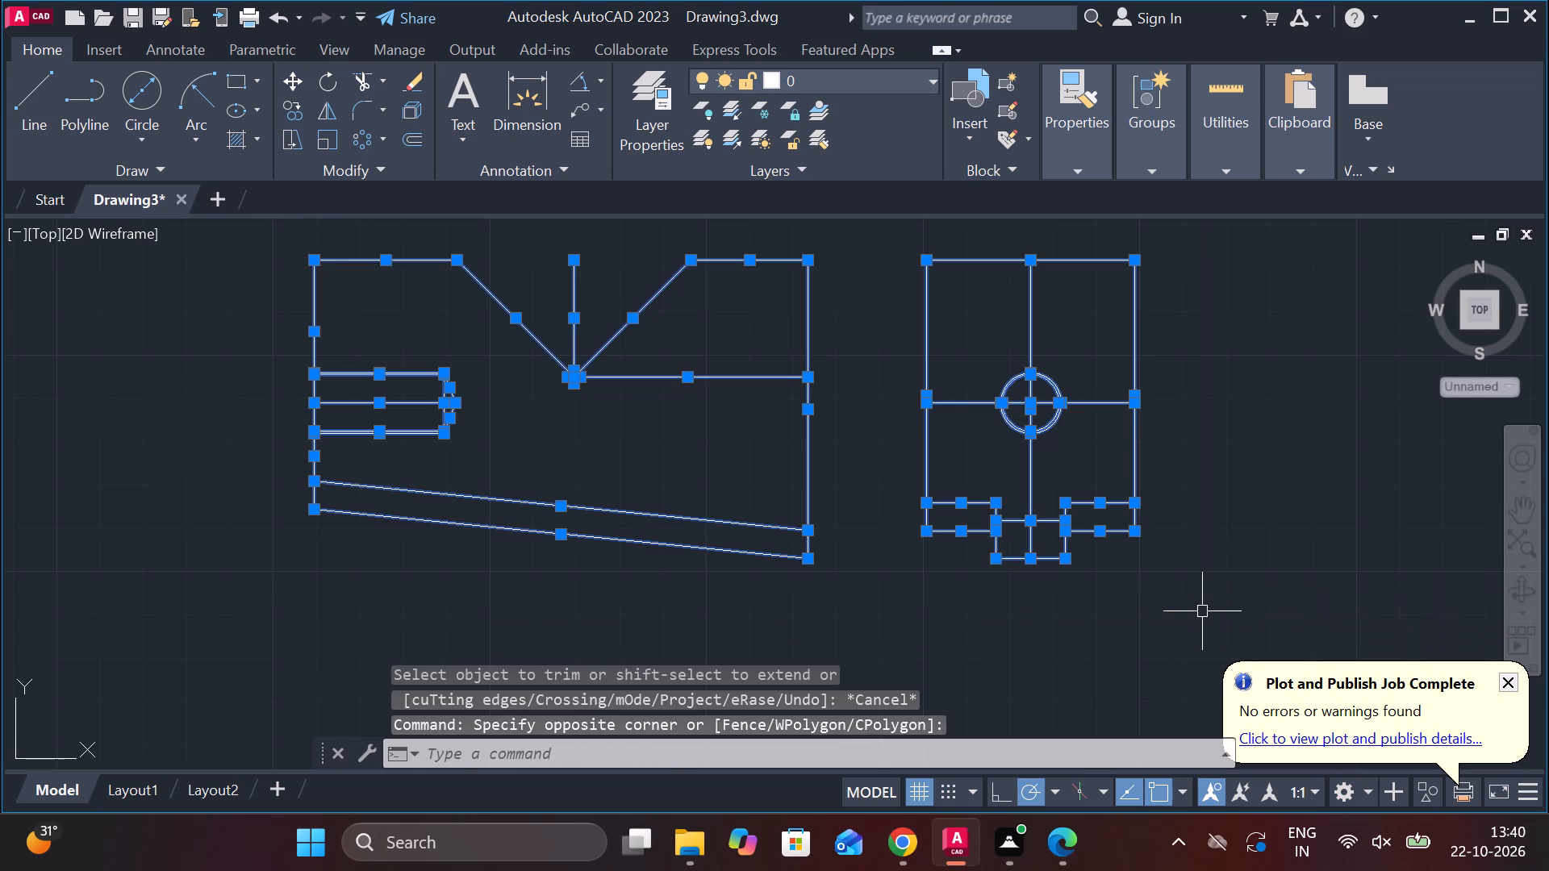
pyautogui.click(289, 114)
pyautogui.scroll(-4, 582, 278)
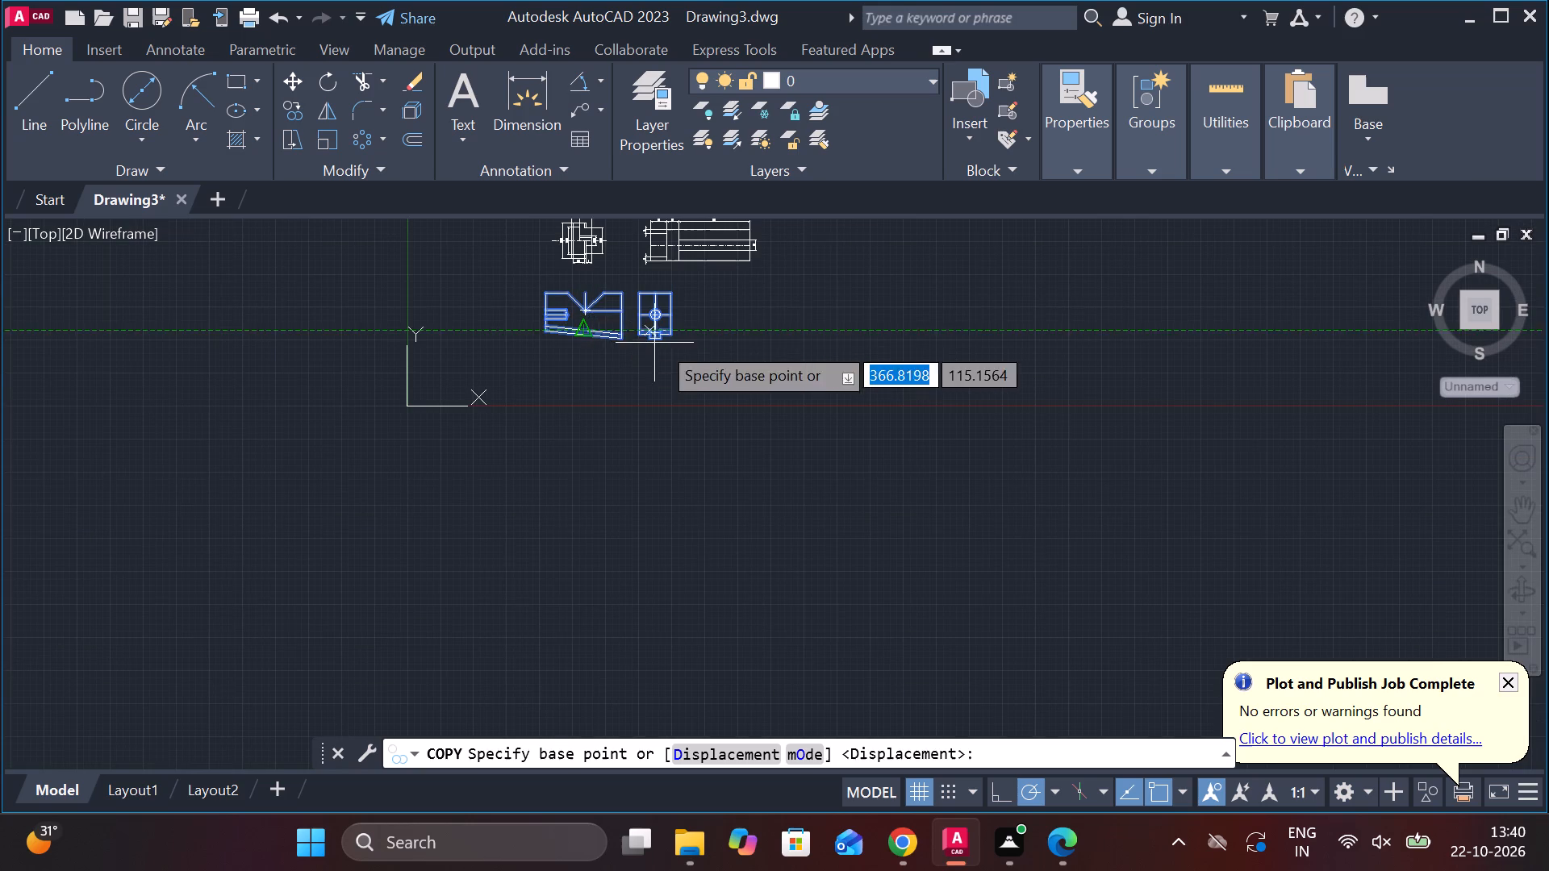
pyautogui.click(590, 313)
pyautogui.scroll(-3, 1071, 292)
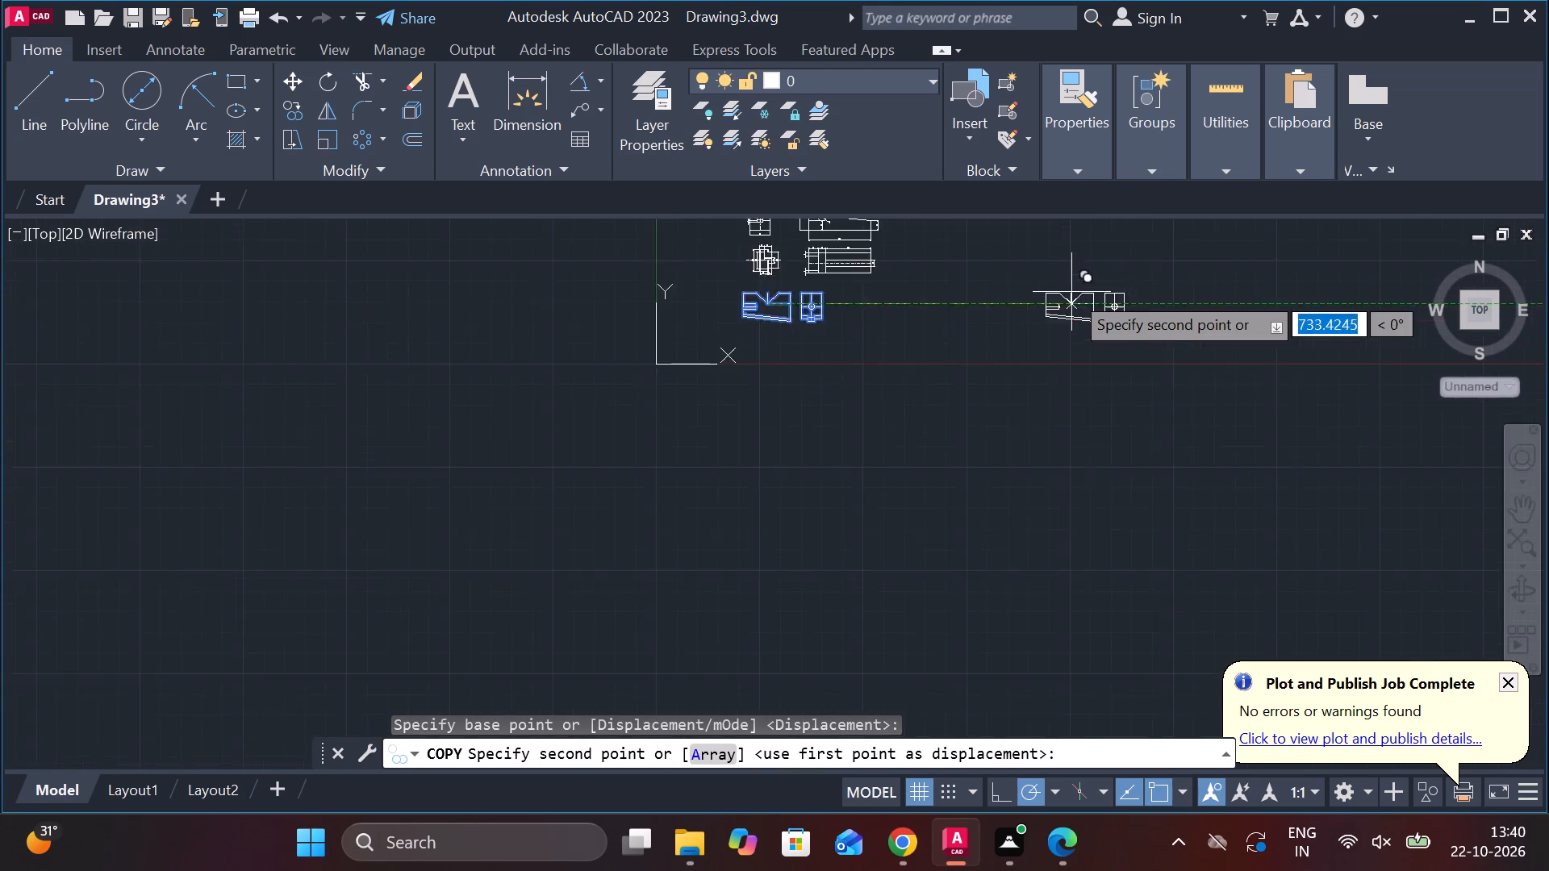
pyautogui.scroll(3, 1087, 502)
pyautogui.scroll(-4, 1087, 502)
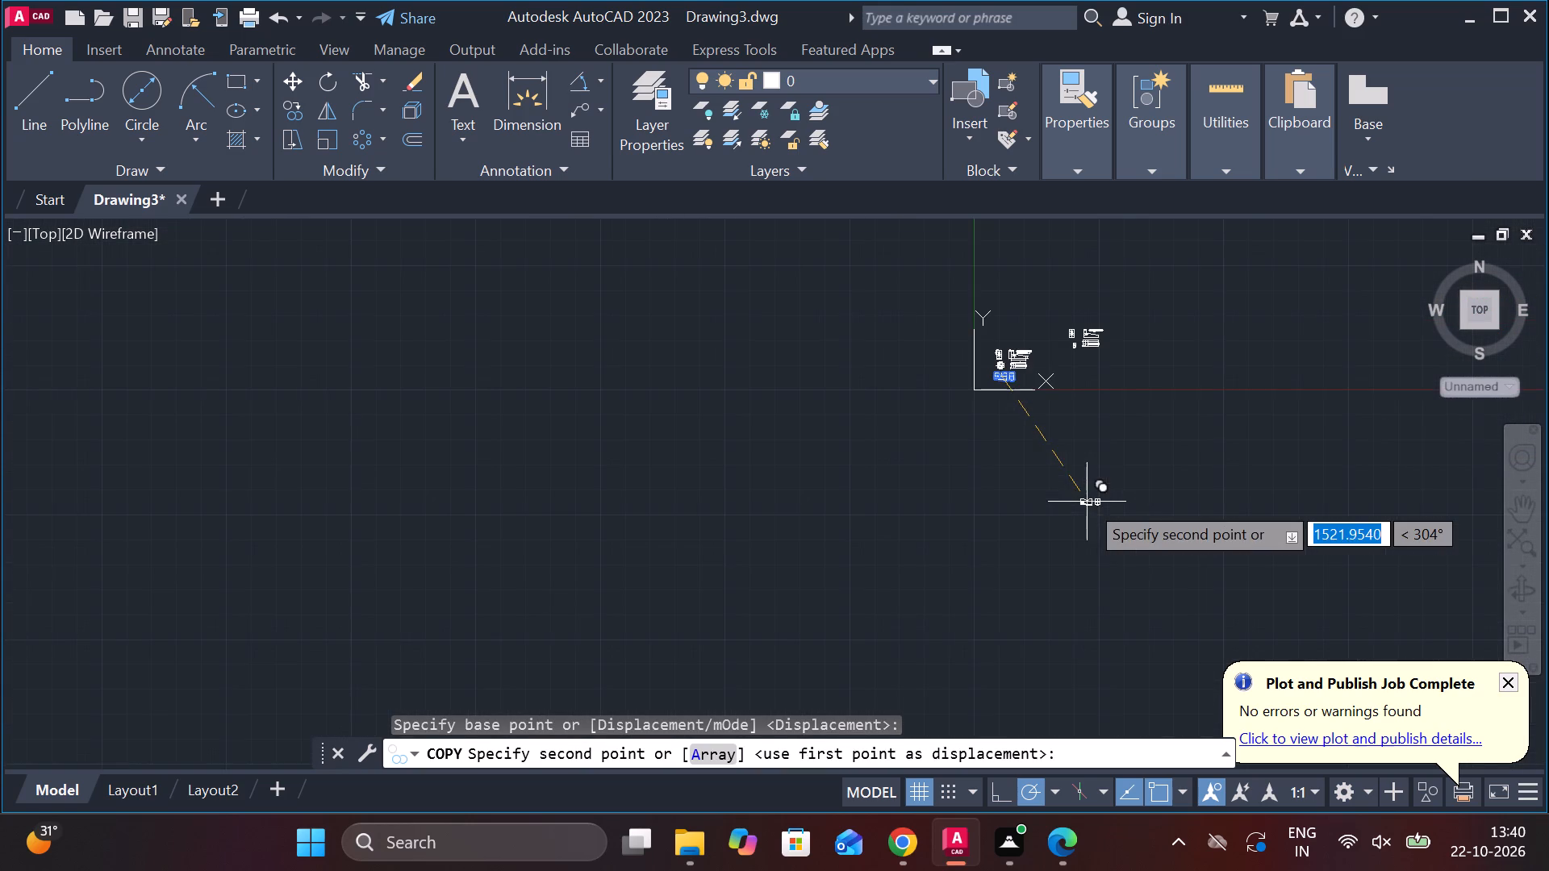
pyautogui.scroll(3, 1139, 351)
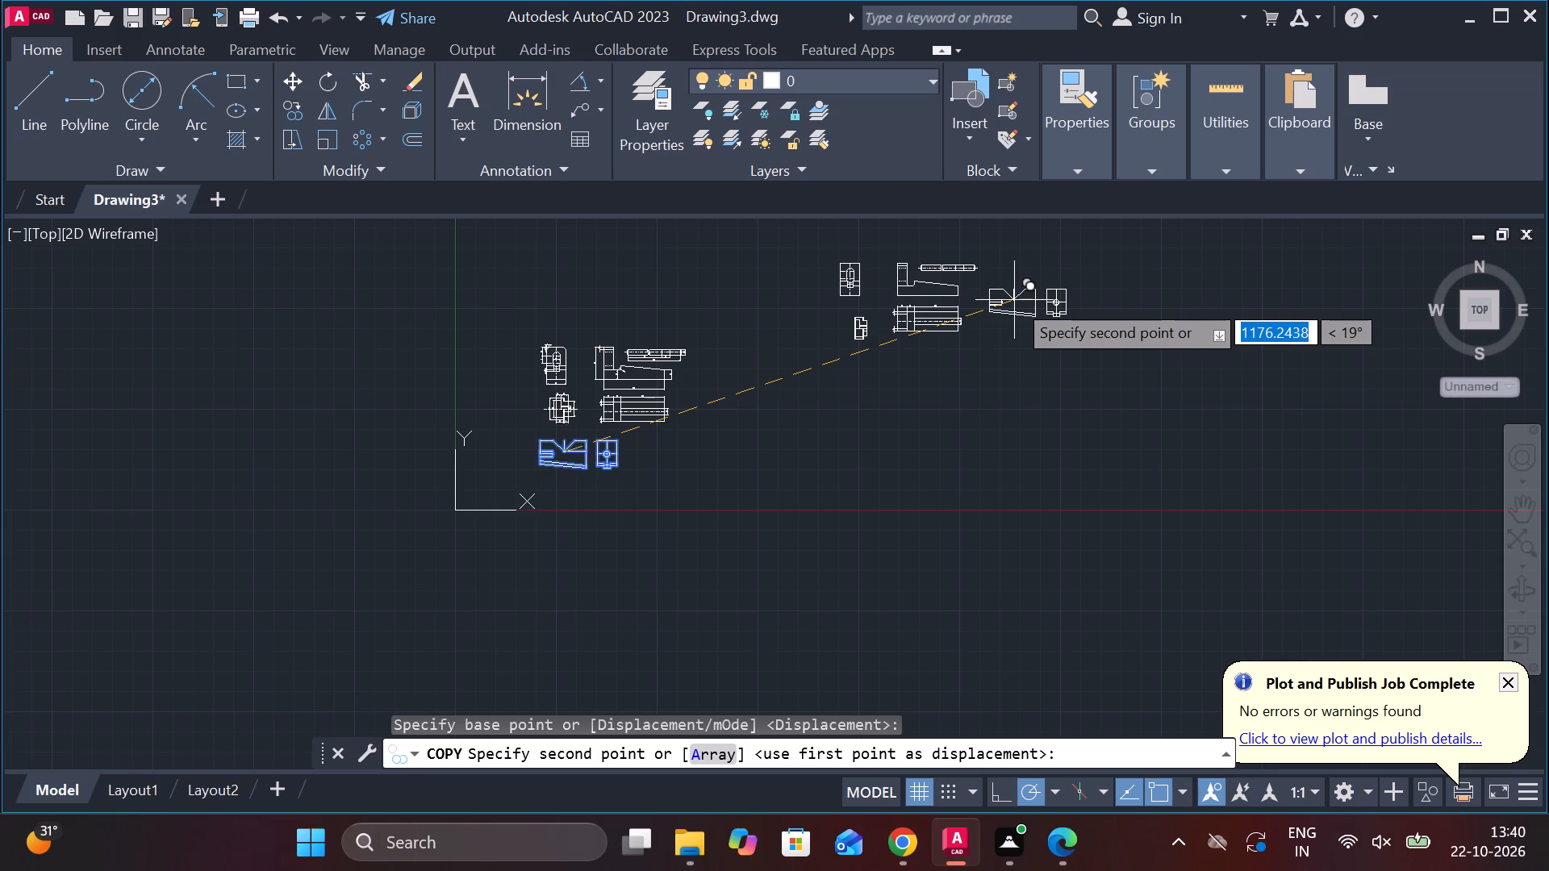
pyautogui.click(1014, 302)
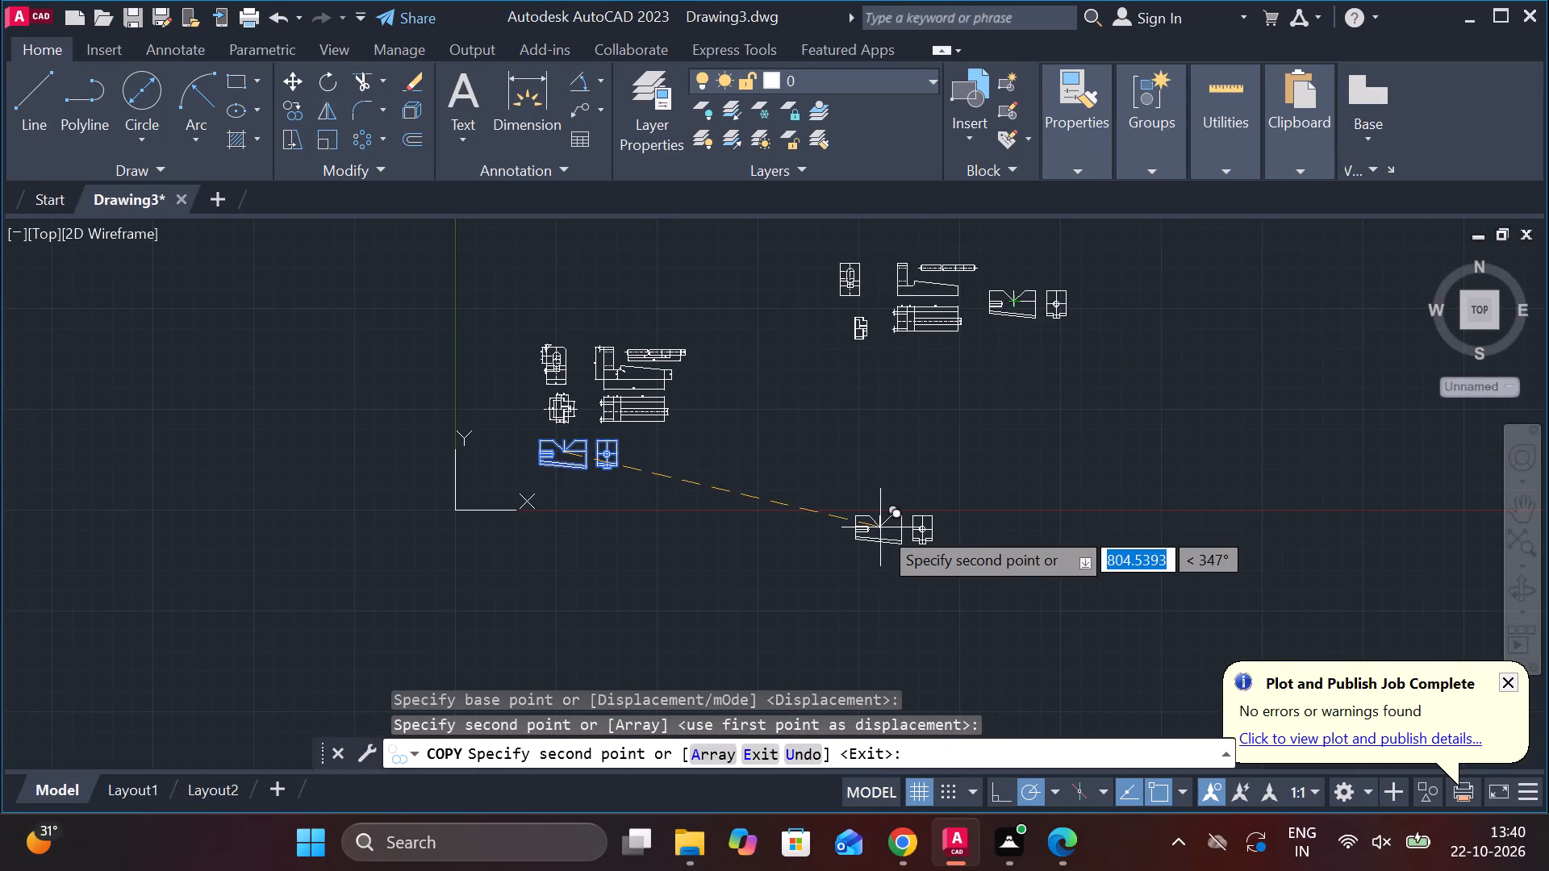
pyautogui.press('Escape')
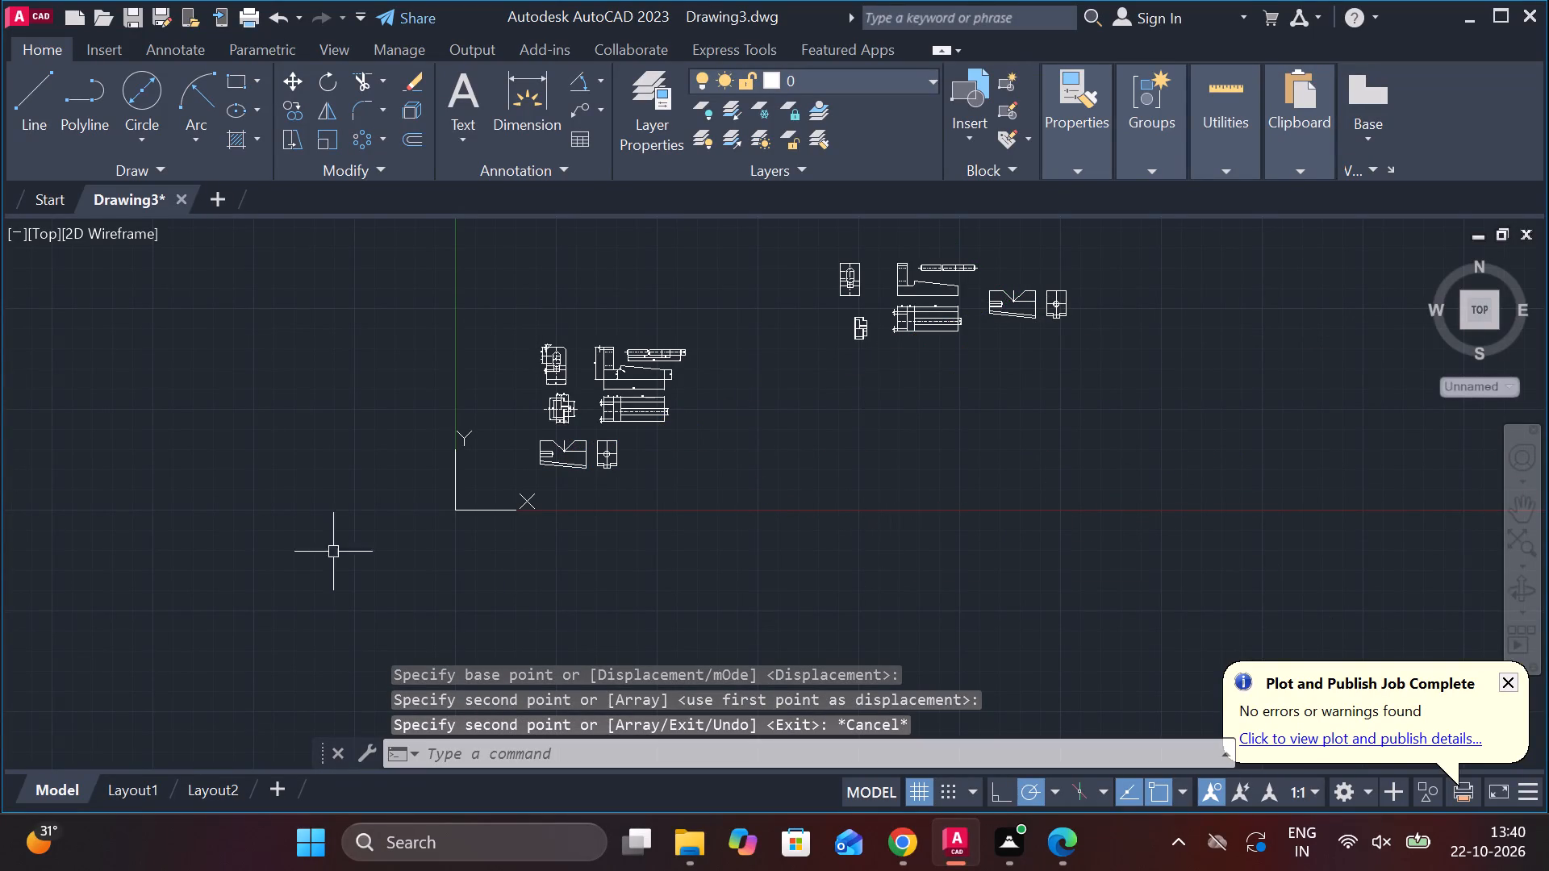
# Add an angular dimension between the two sloped sides of the original front view's V-notch, placing its arc inside the notch.
pyautogui.scroll(4, 536, 440)
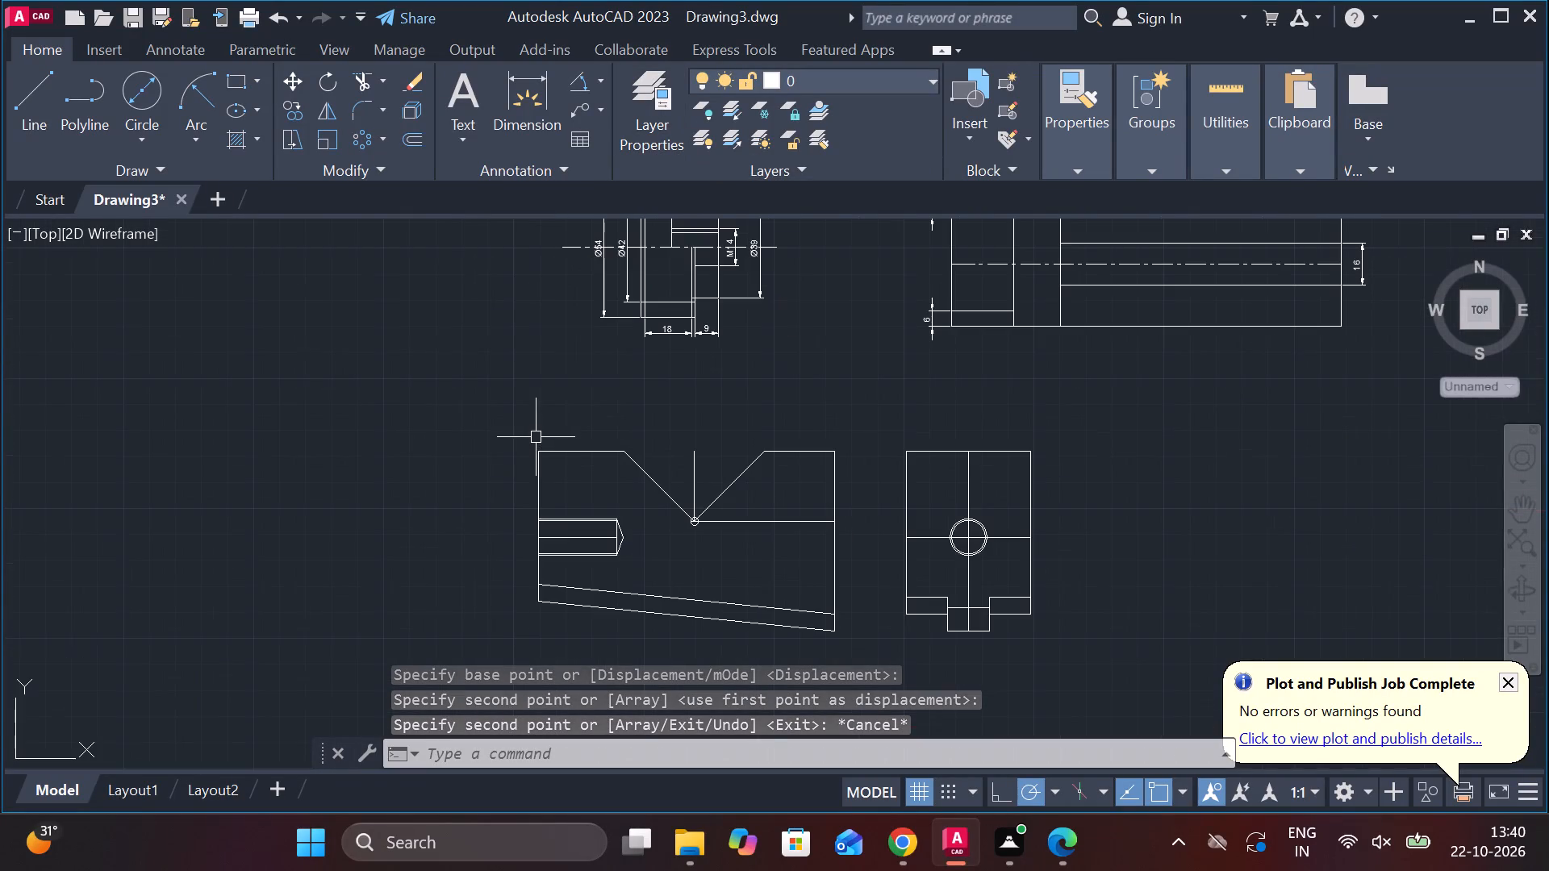
pyautogui.click(581, 82)
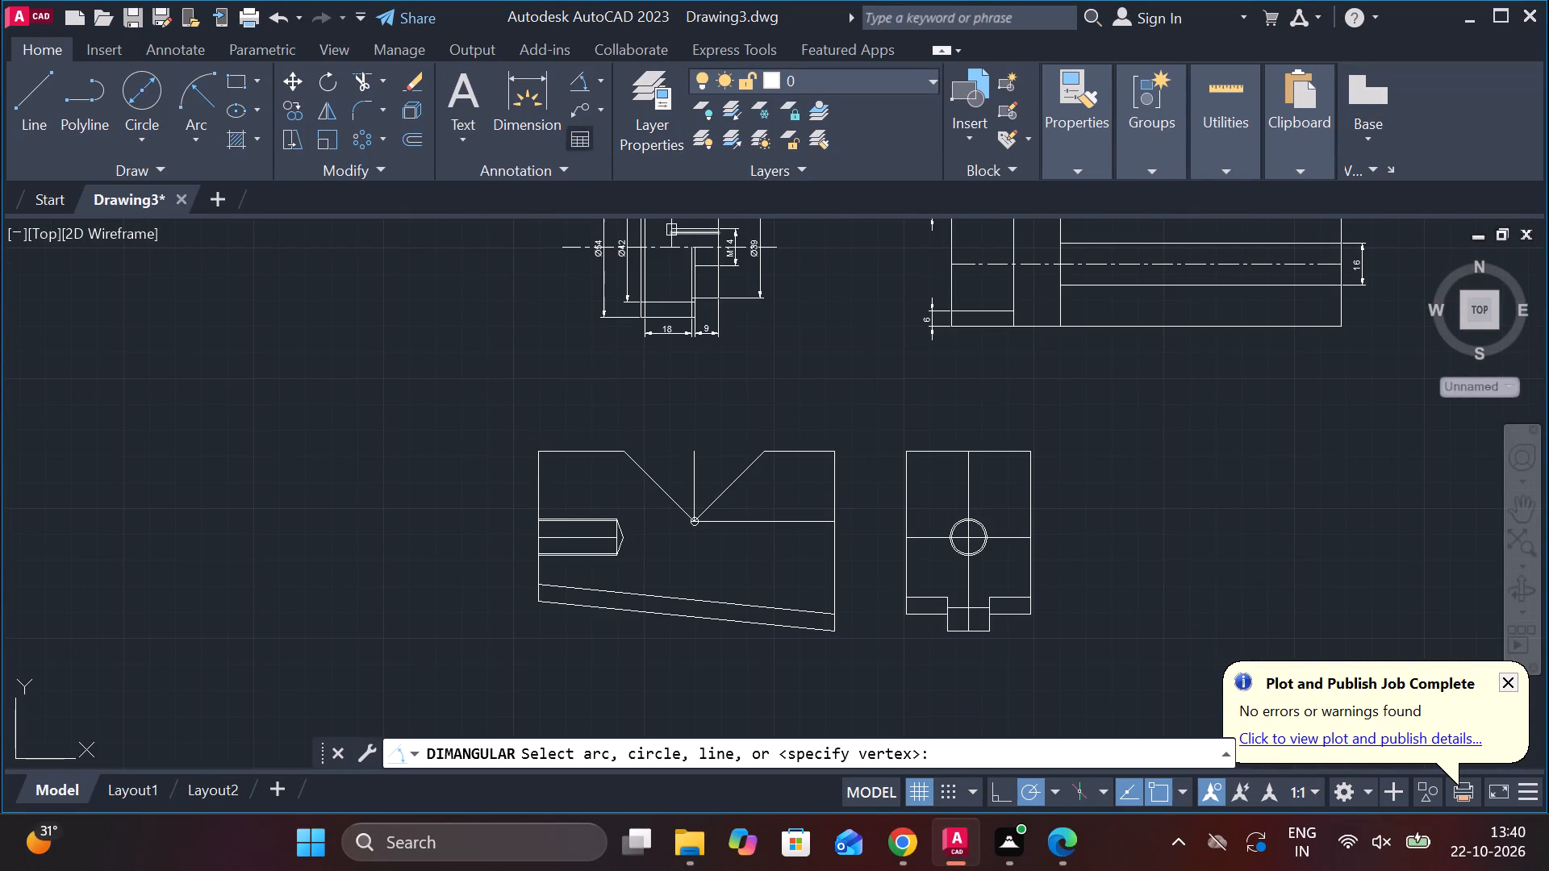
pyautogui.doubleClick(658, 477)
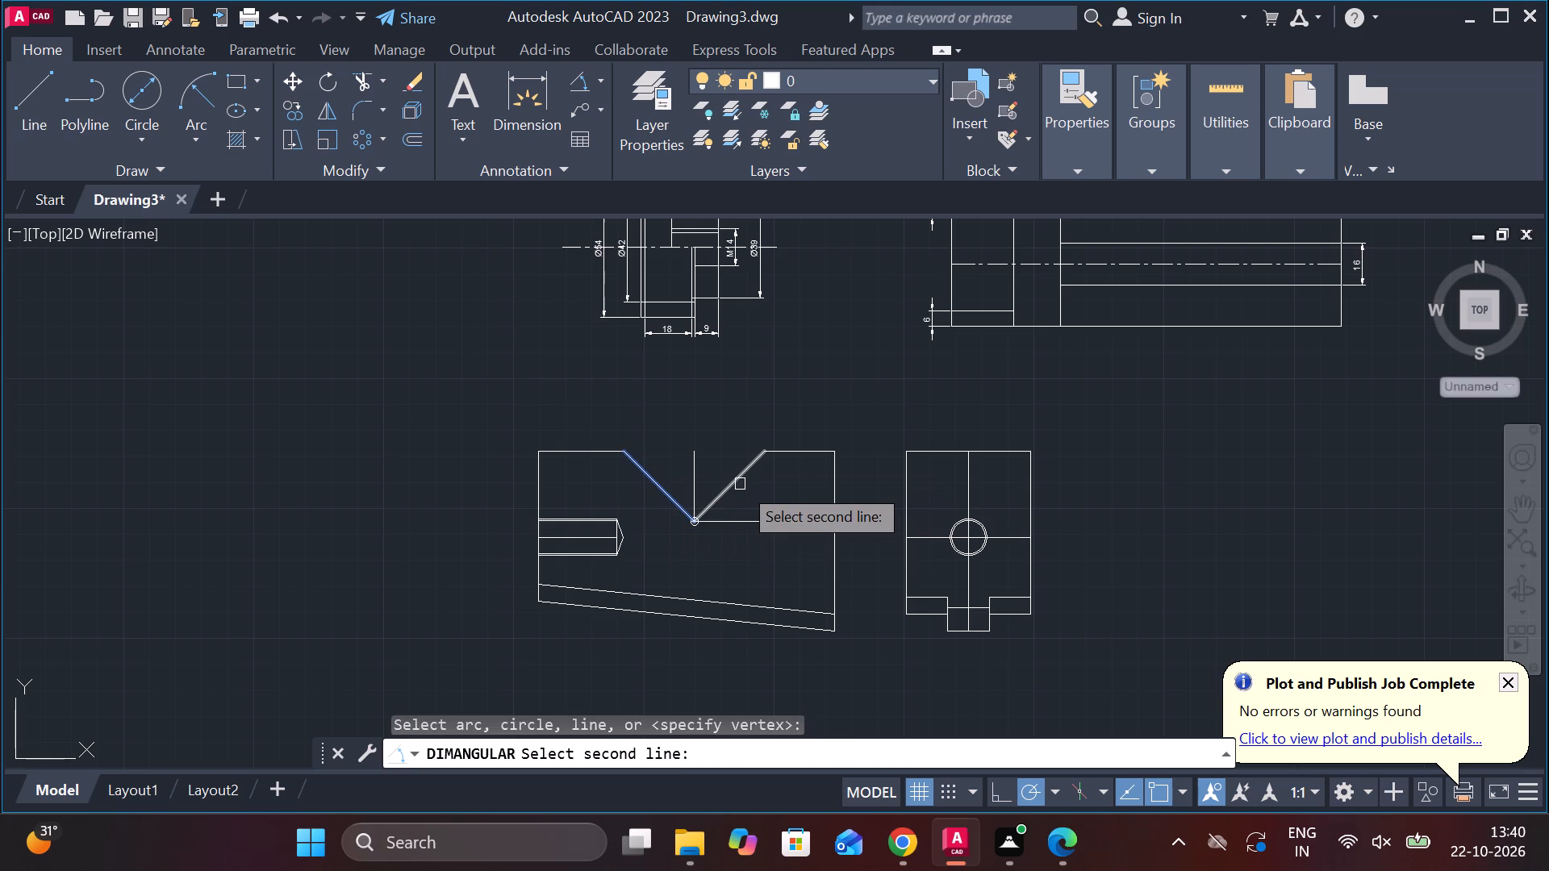
pyautogui.click(740, 484)
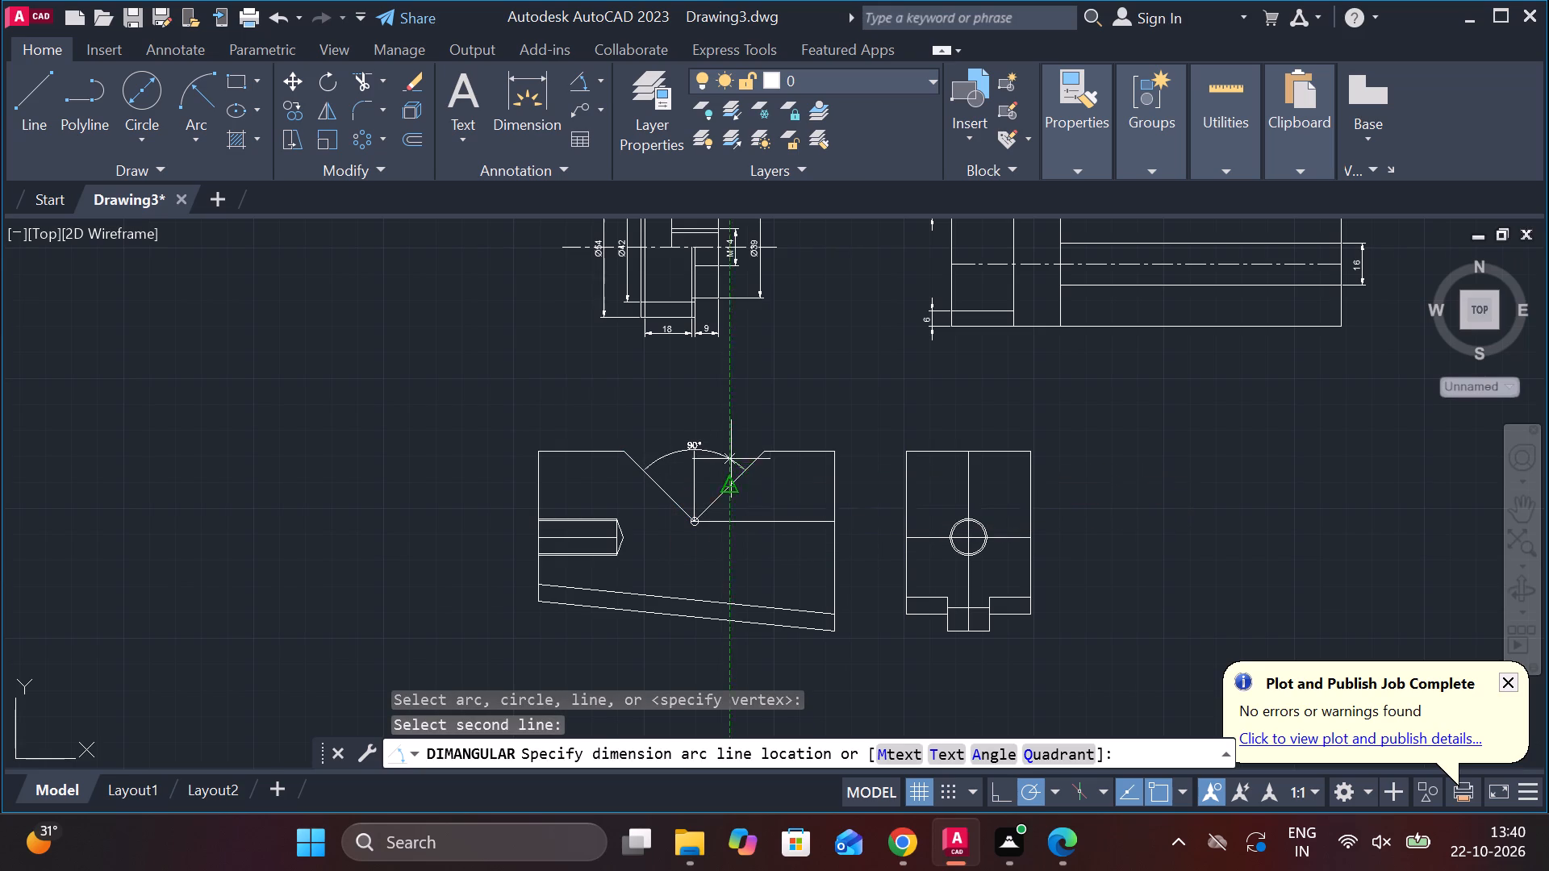
pyautogui.click(733, 485)
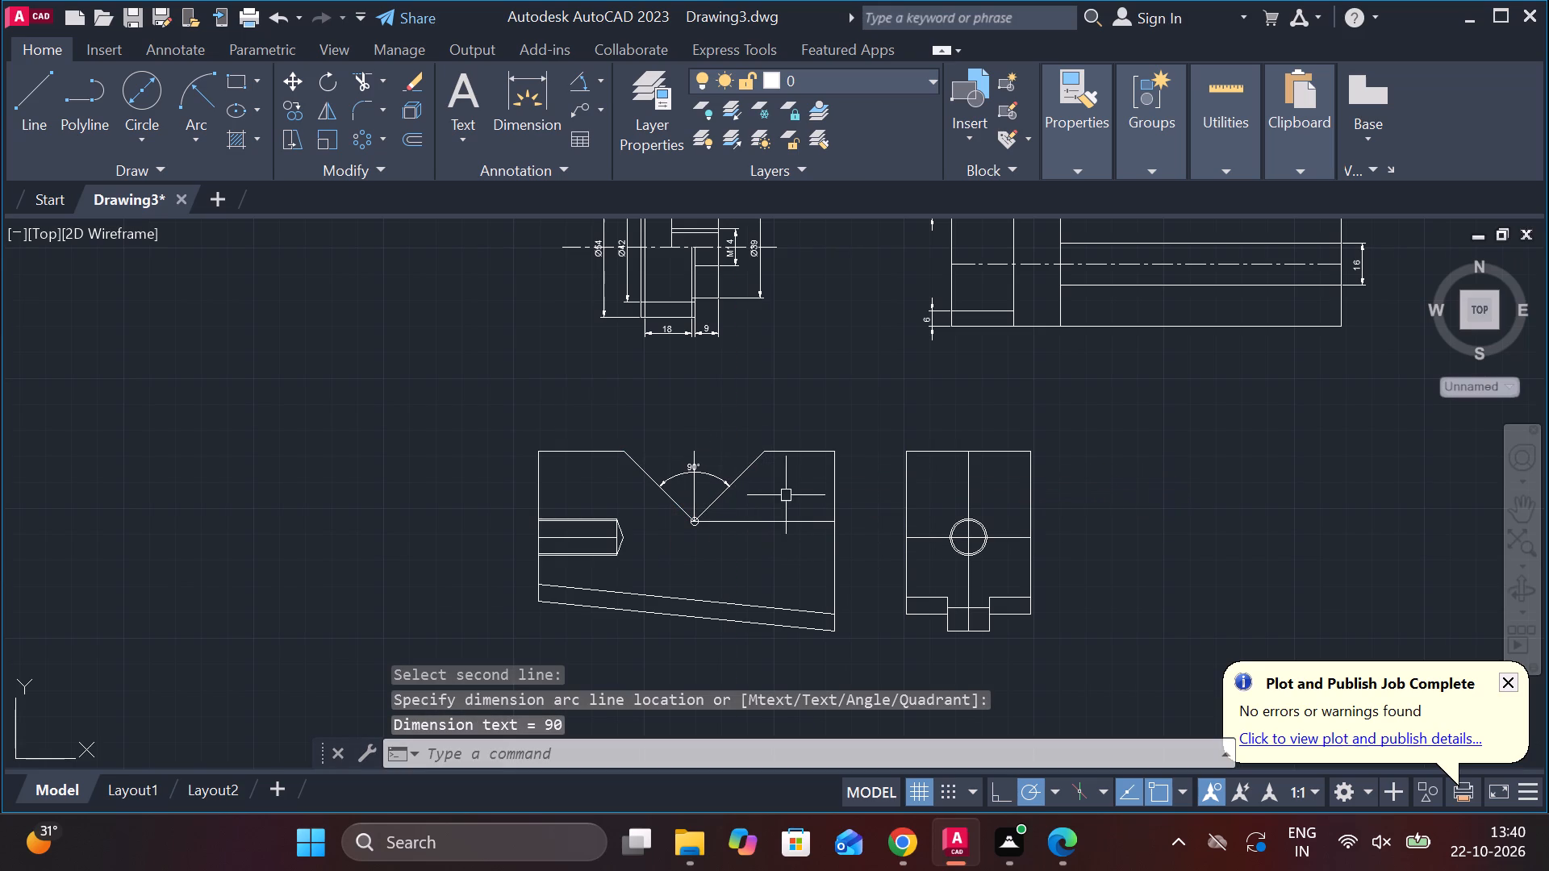
# Add a horizontal linear dimension above the front view from the notch centre line's top to the block's upper left corner.
pyautogui.click(599, 81)
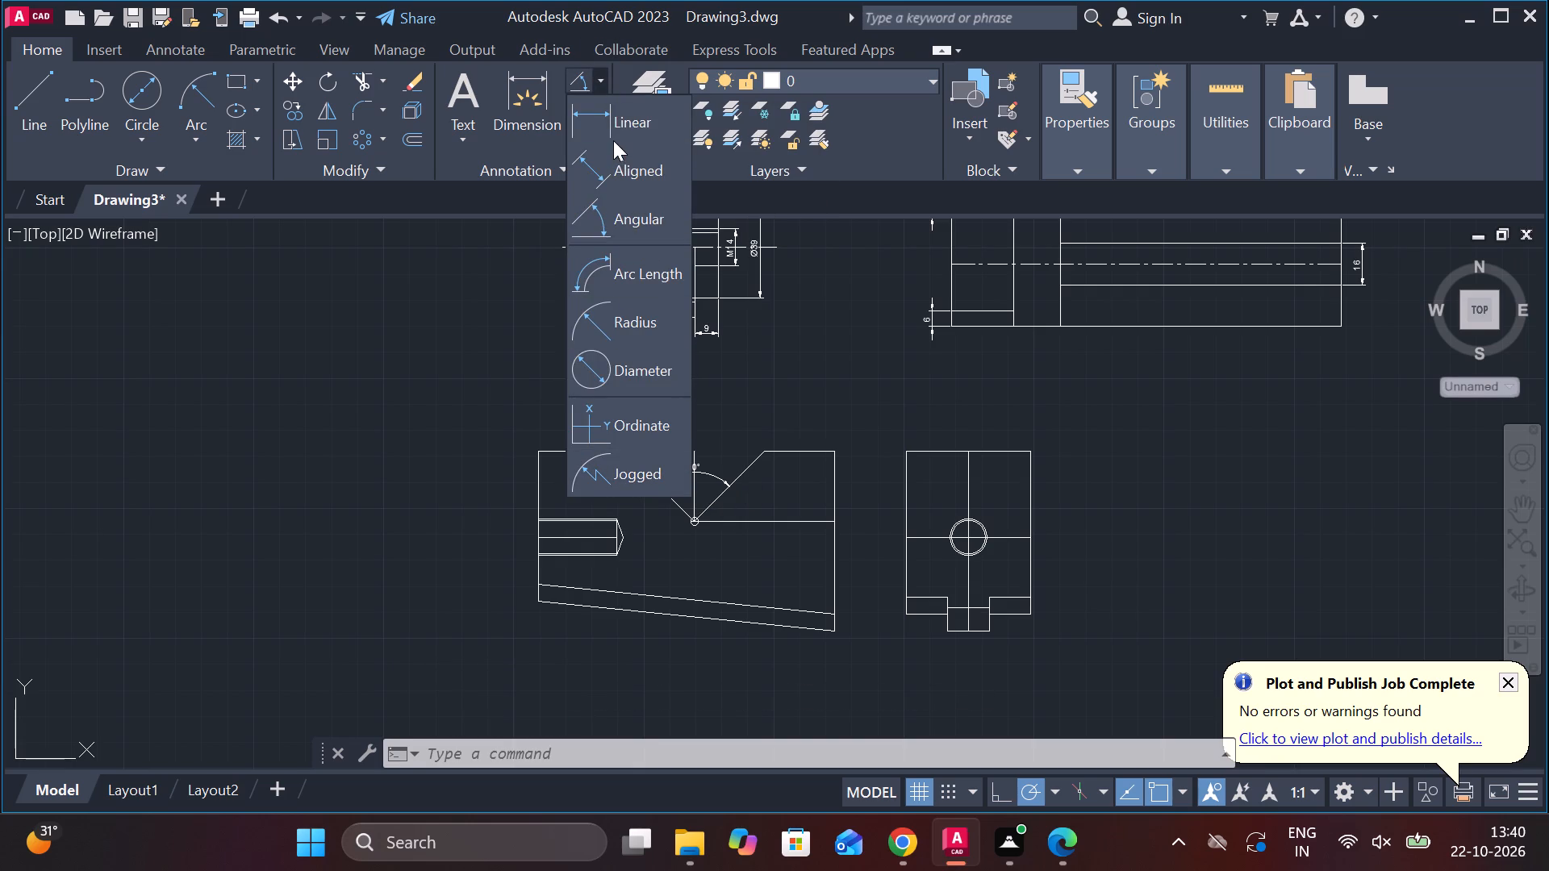
pyautogui.click(620, 132)
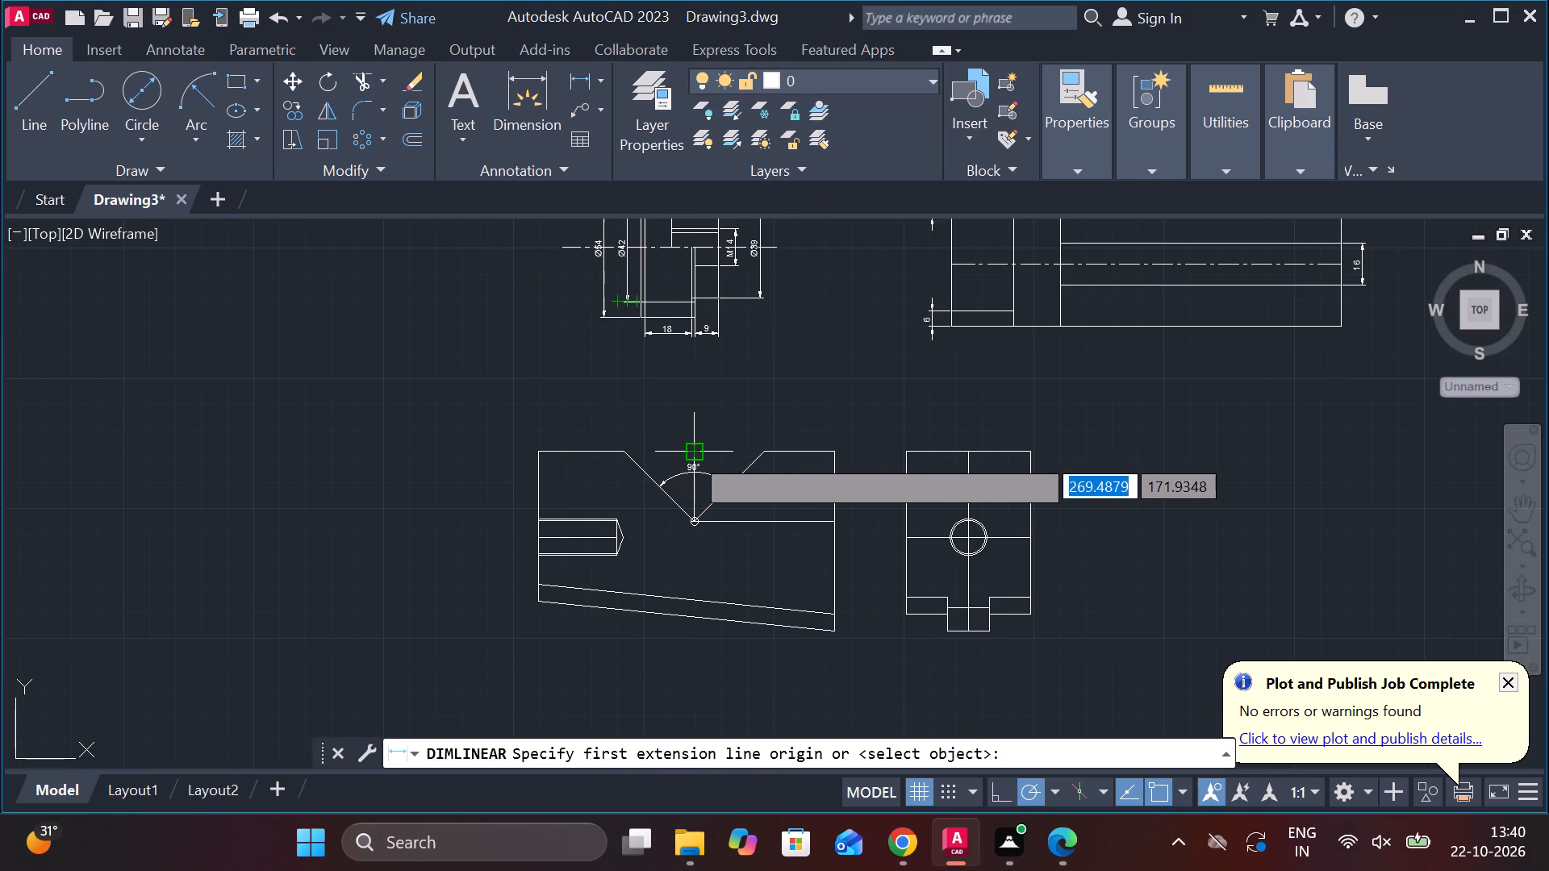
pyautogui.click(691, 454)
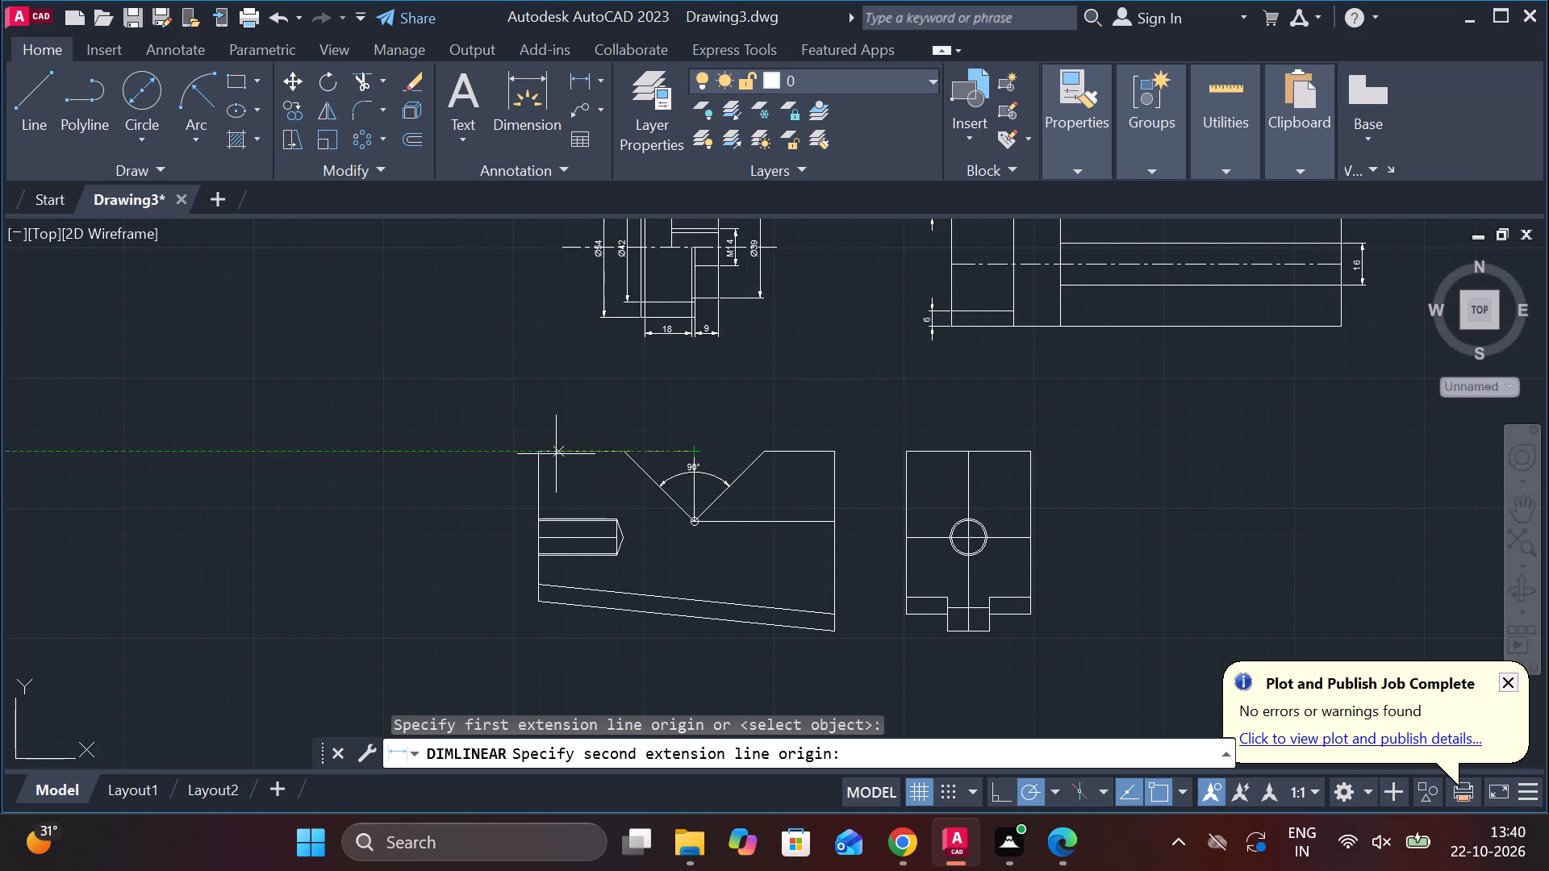
pyautogui.click(532, 454)
pyautogui.scroll(2, 591, 412)
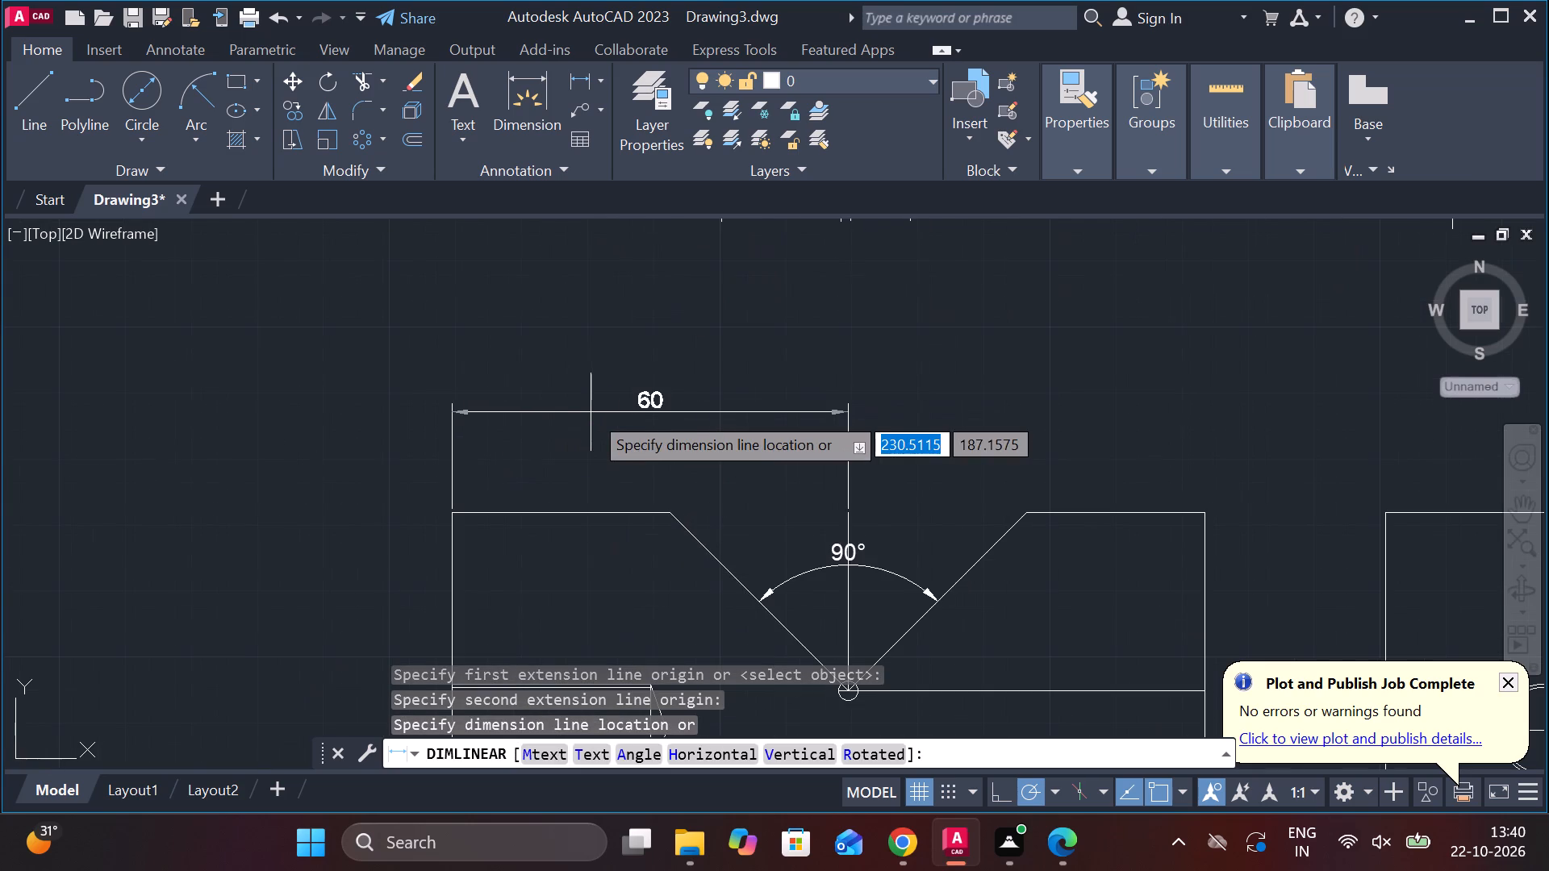
pyautogui.click(596, 438)
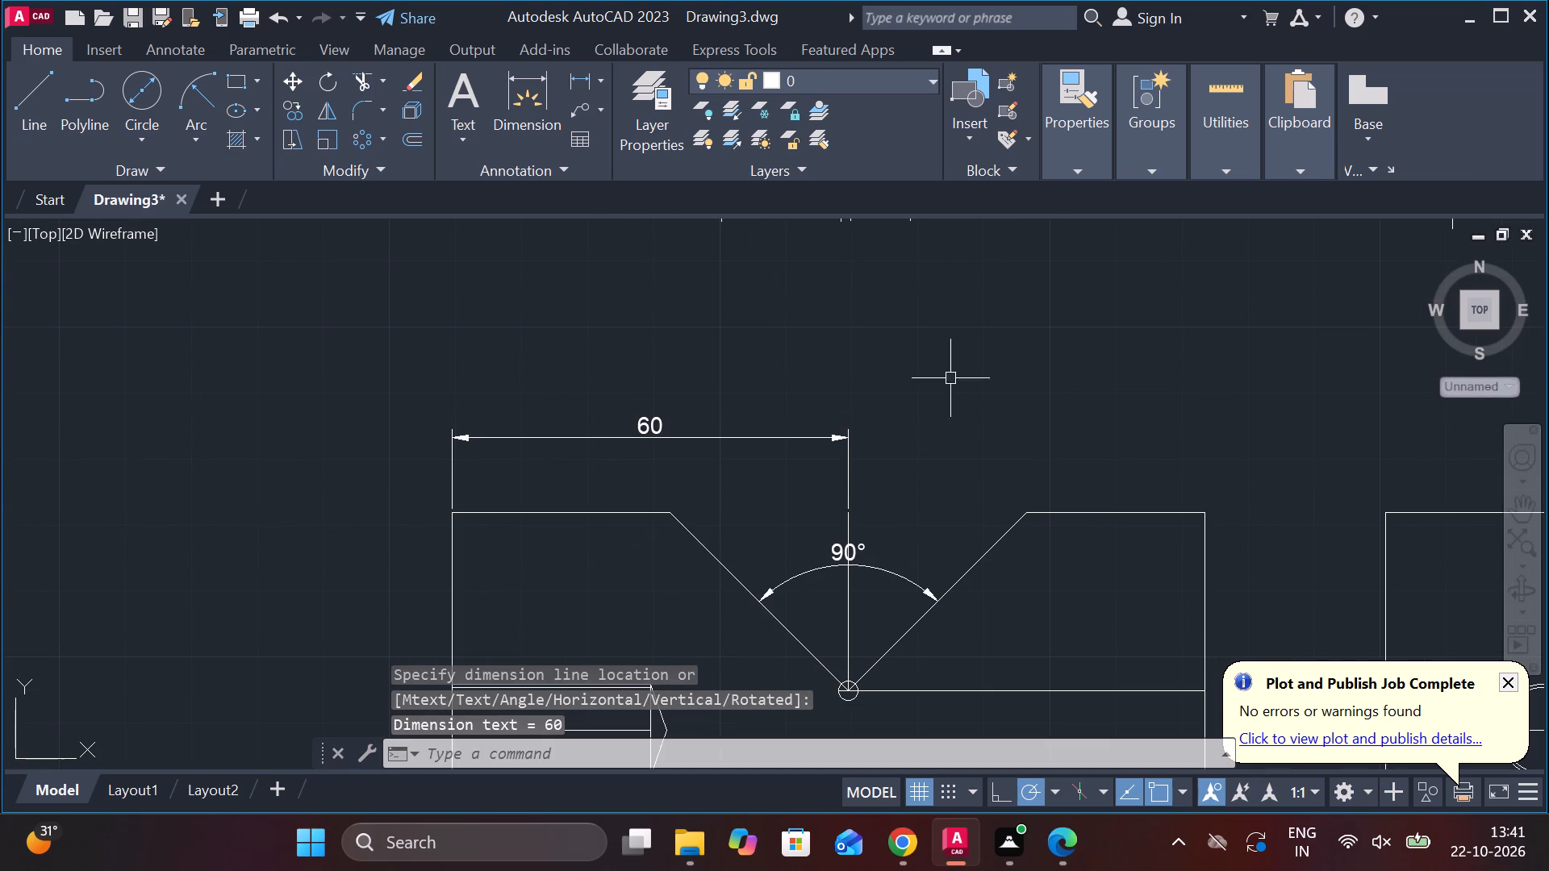
# Add a horizontal linear dimension above the front view from the notch centre line's top to the block's upper right corner.
pyautogui.click(585, 77)
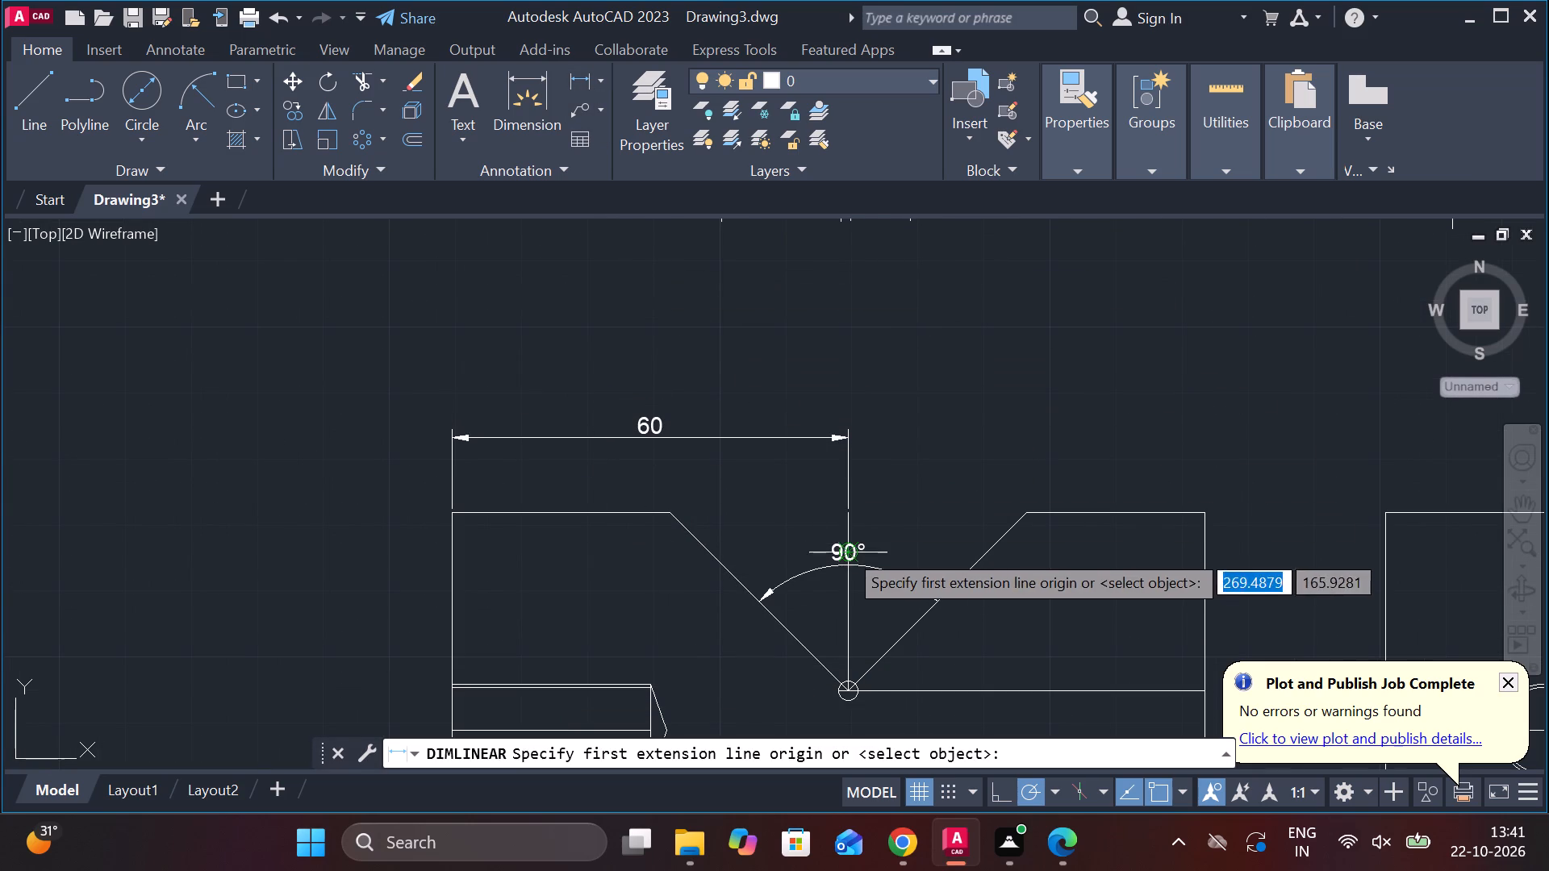
pyautogui.click(851, 506)
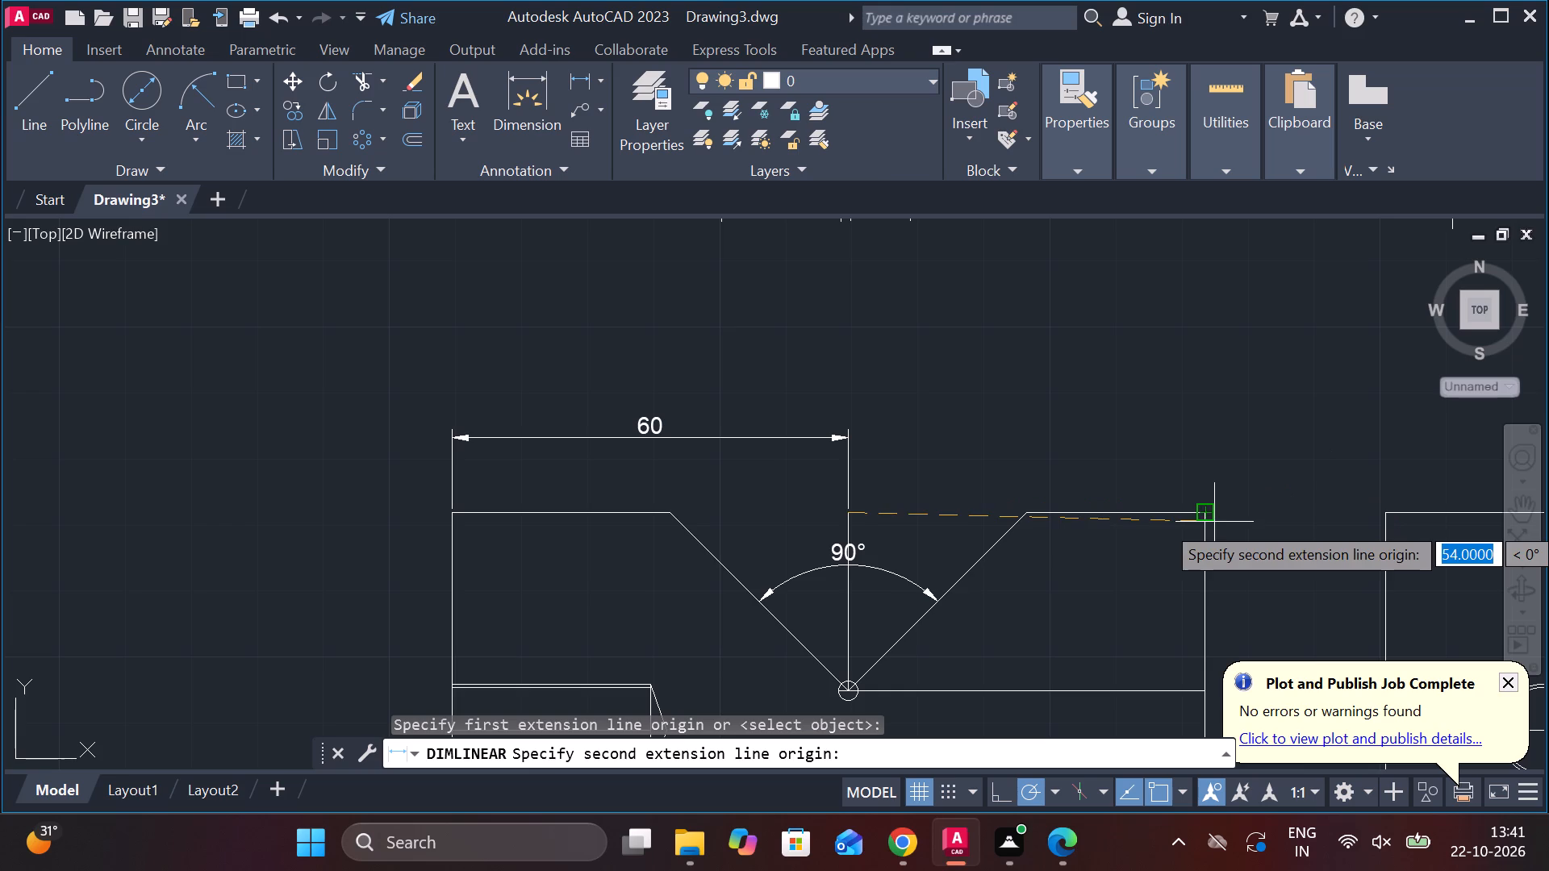
pyautogui.click(1209, 515)
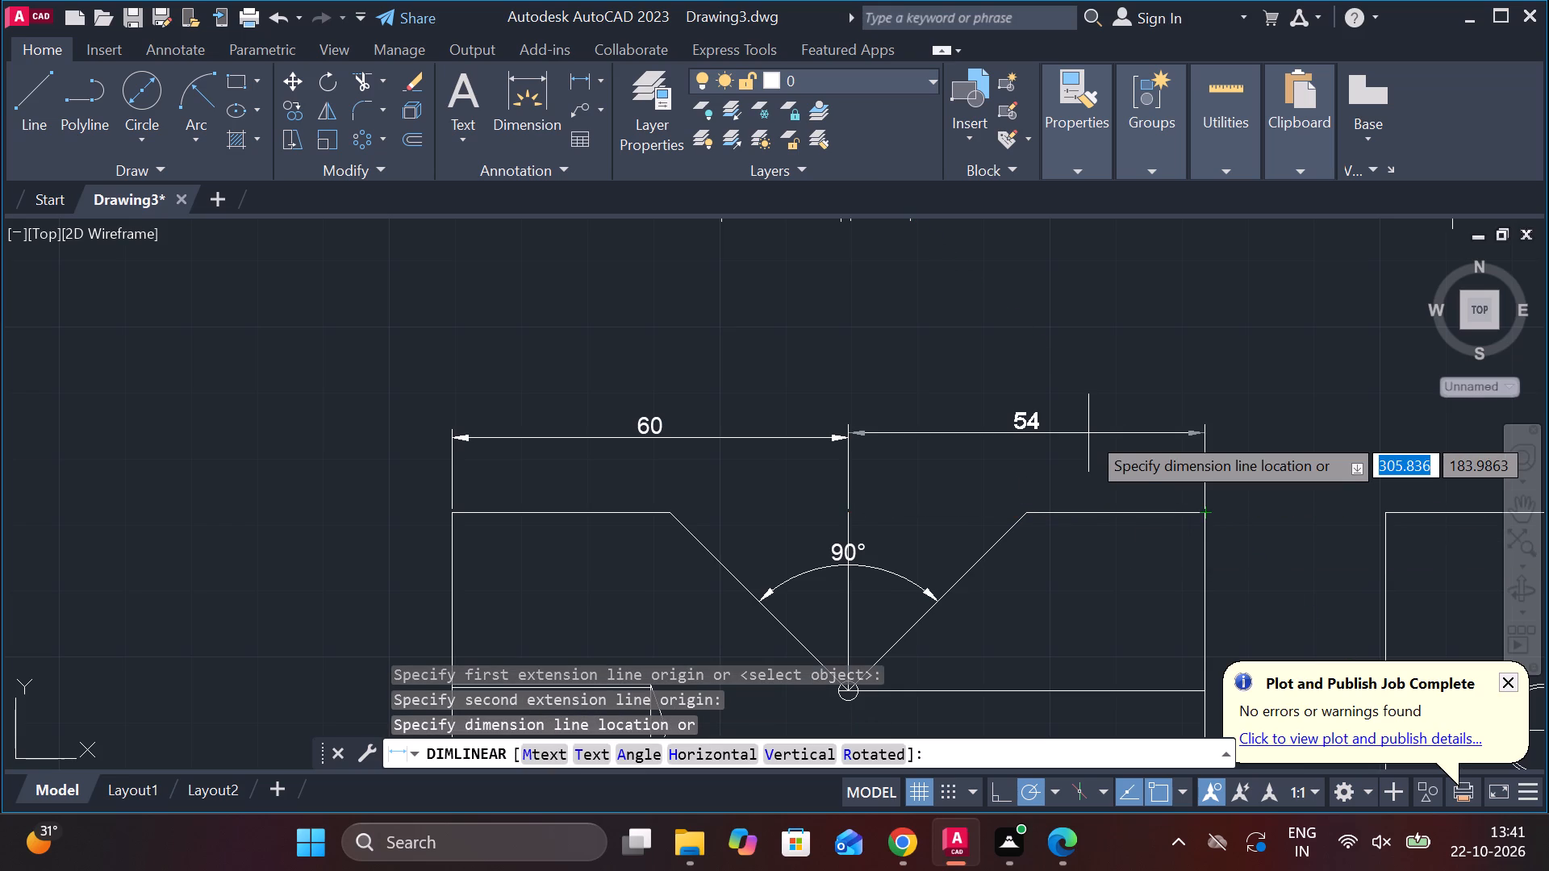
pyautogui.click(1082, 440)
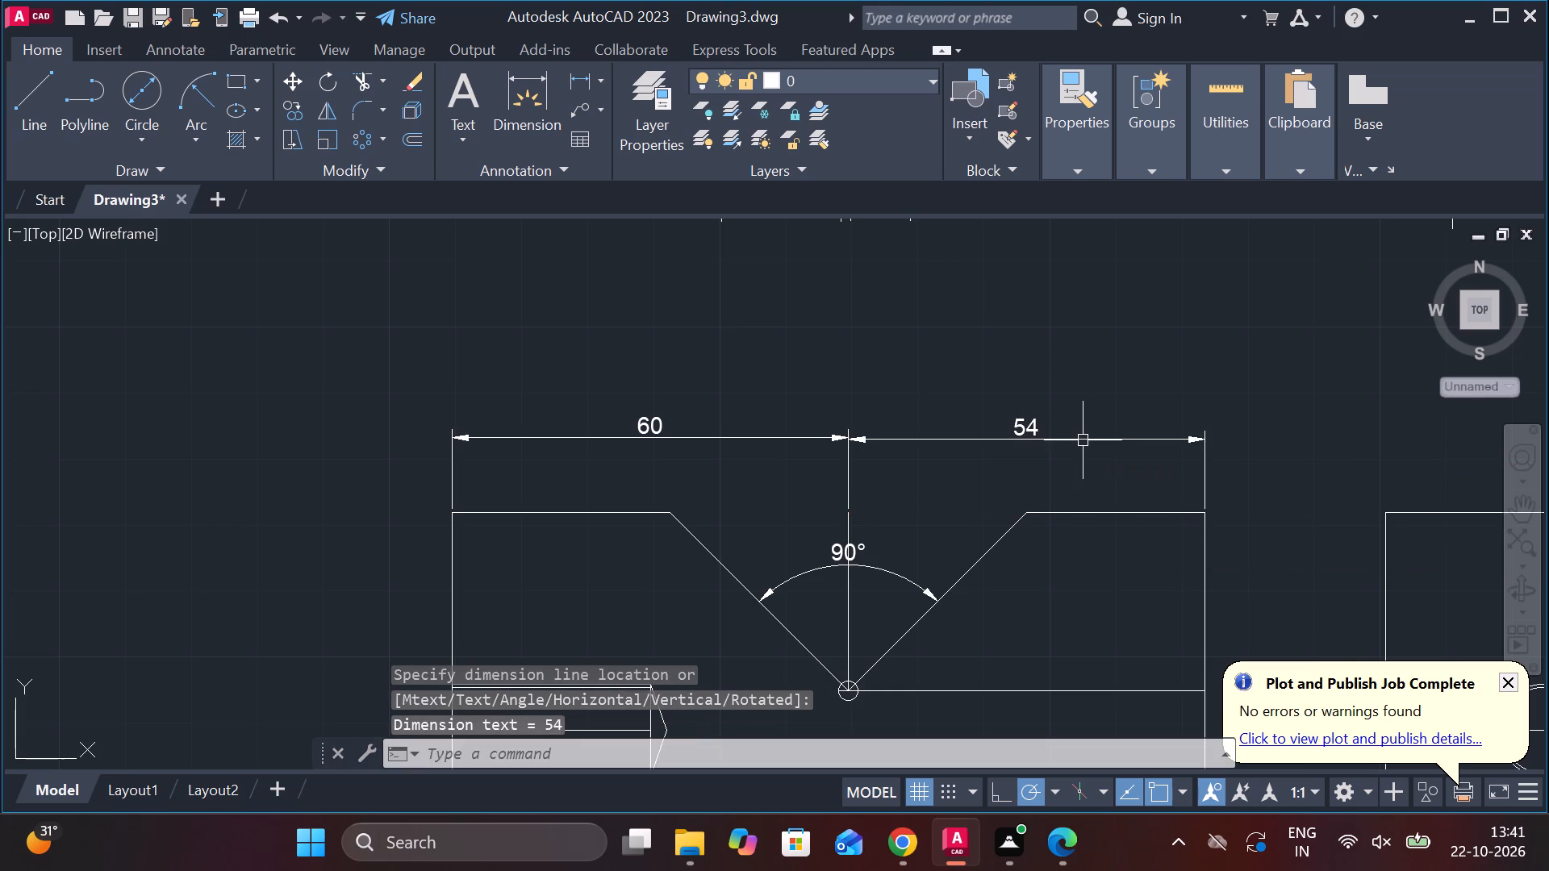
# Move the dimension line of the 54 dimension down, closer to the front view's top edge.
pyautogui.click(936, 443)
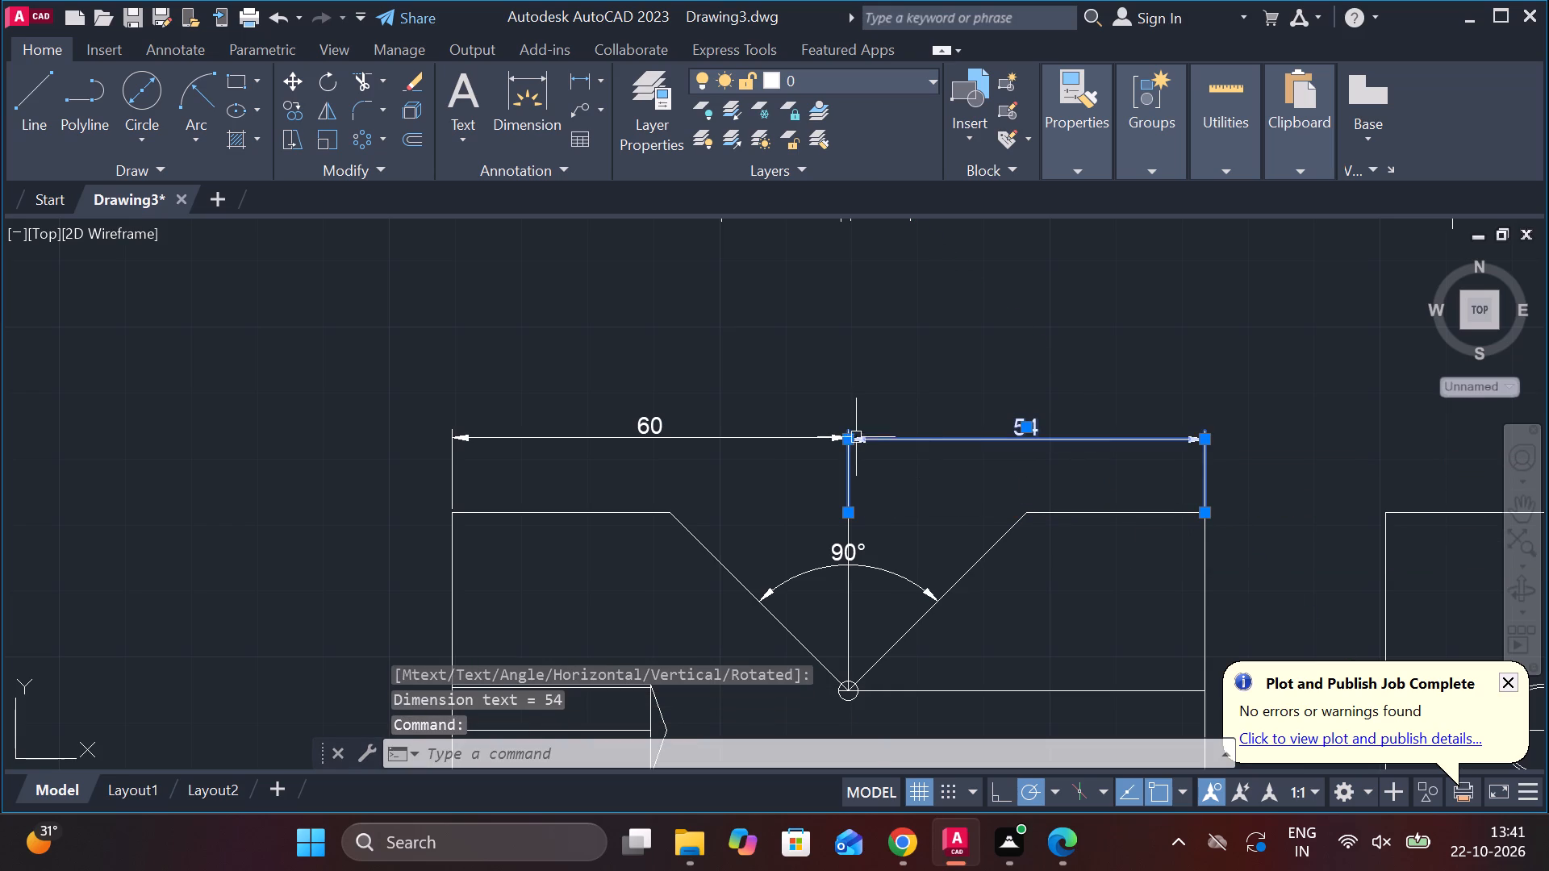
pyautogui.click(851, 443)
pyautogui.click(851, 470)
pyautogui.click(851, 470)
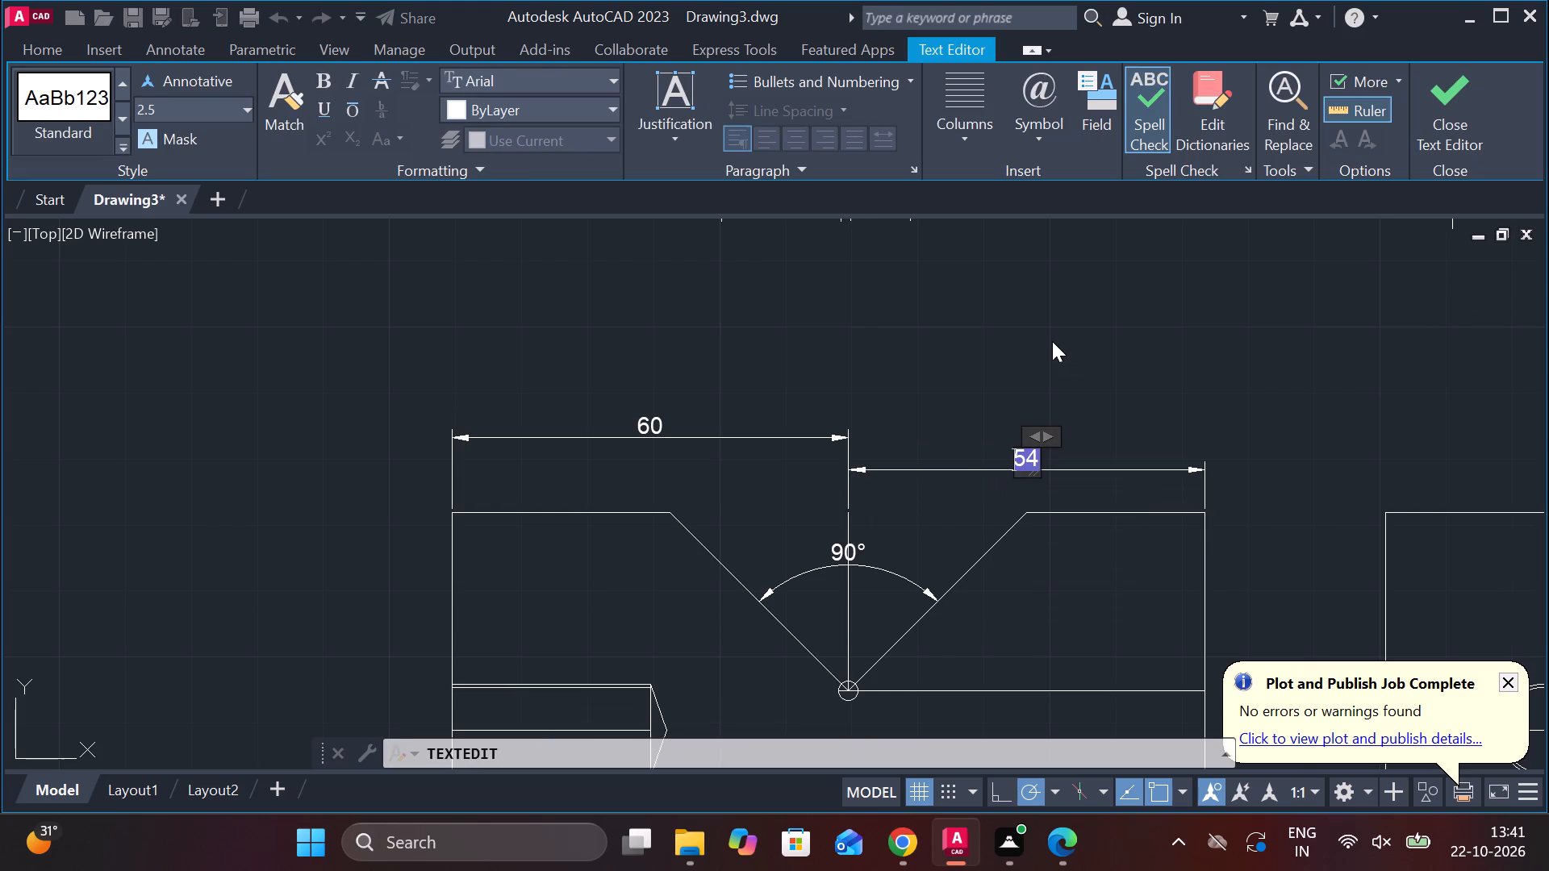
pyautogui.press('Escape')
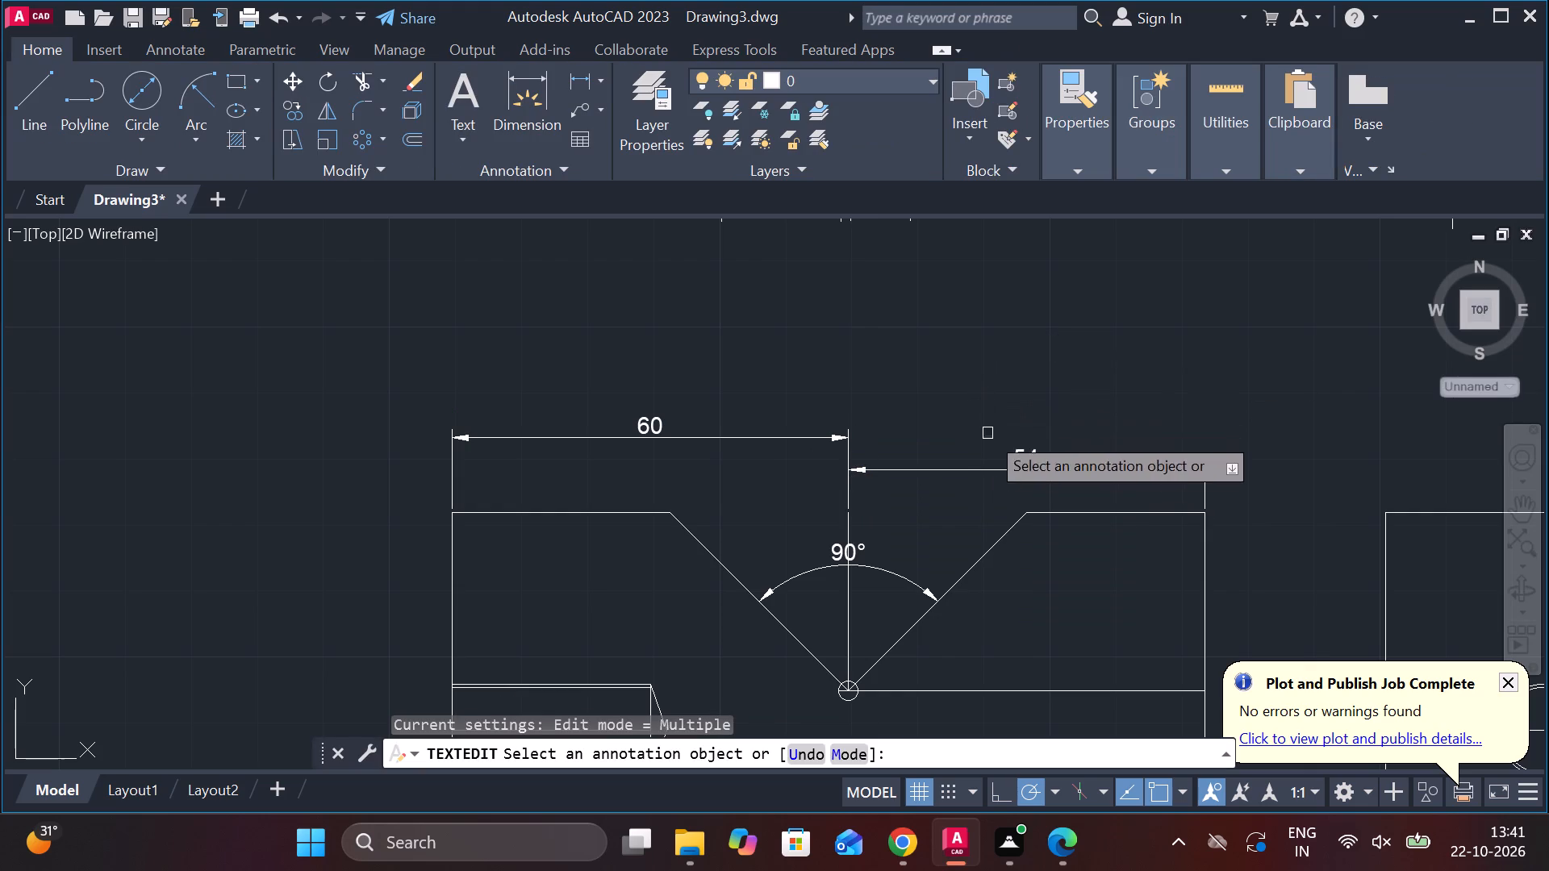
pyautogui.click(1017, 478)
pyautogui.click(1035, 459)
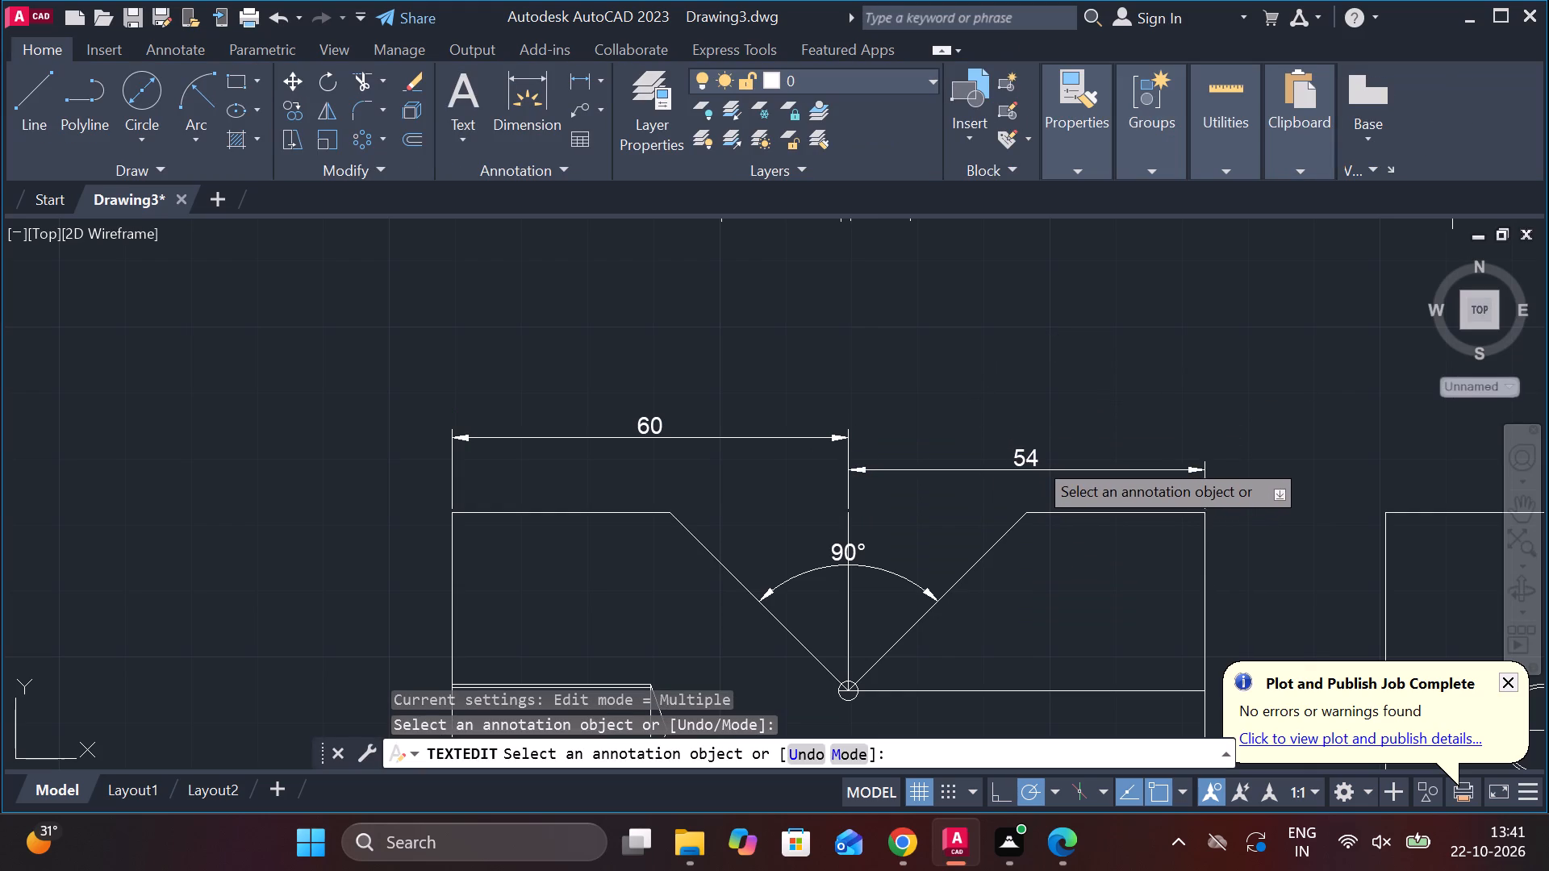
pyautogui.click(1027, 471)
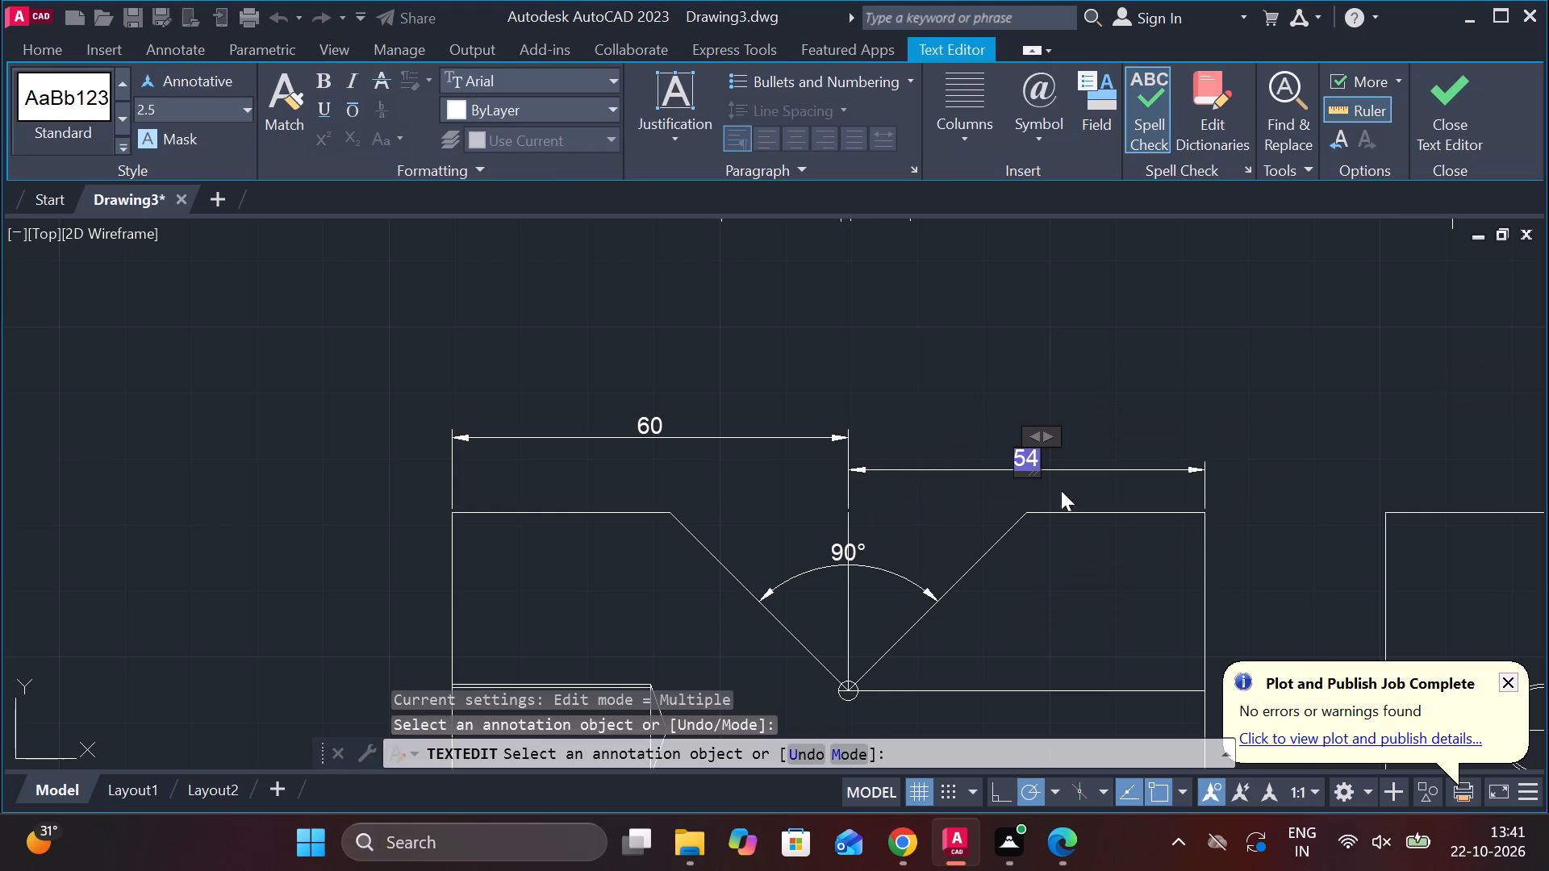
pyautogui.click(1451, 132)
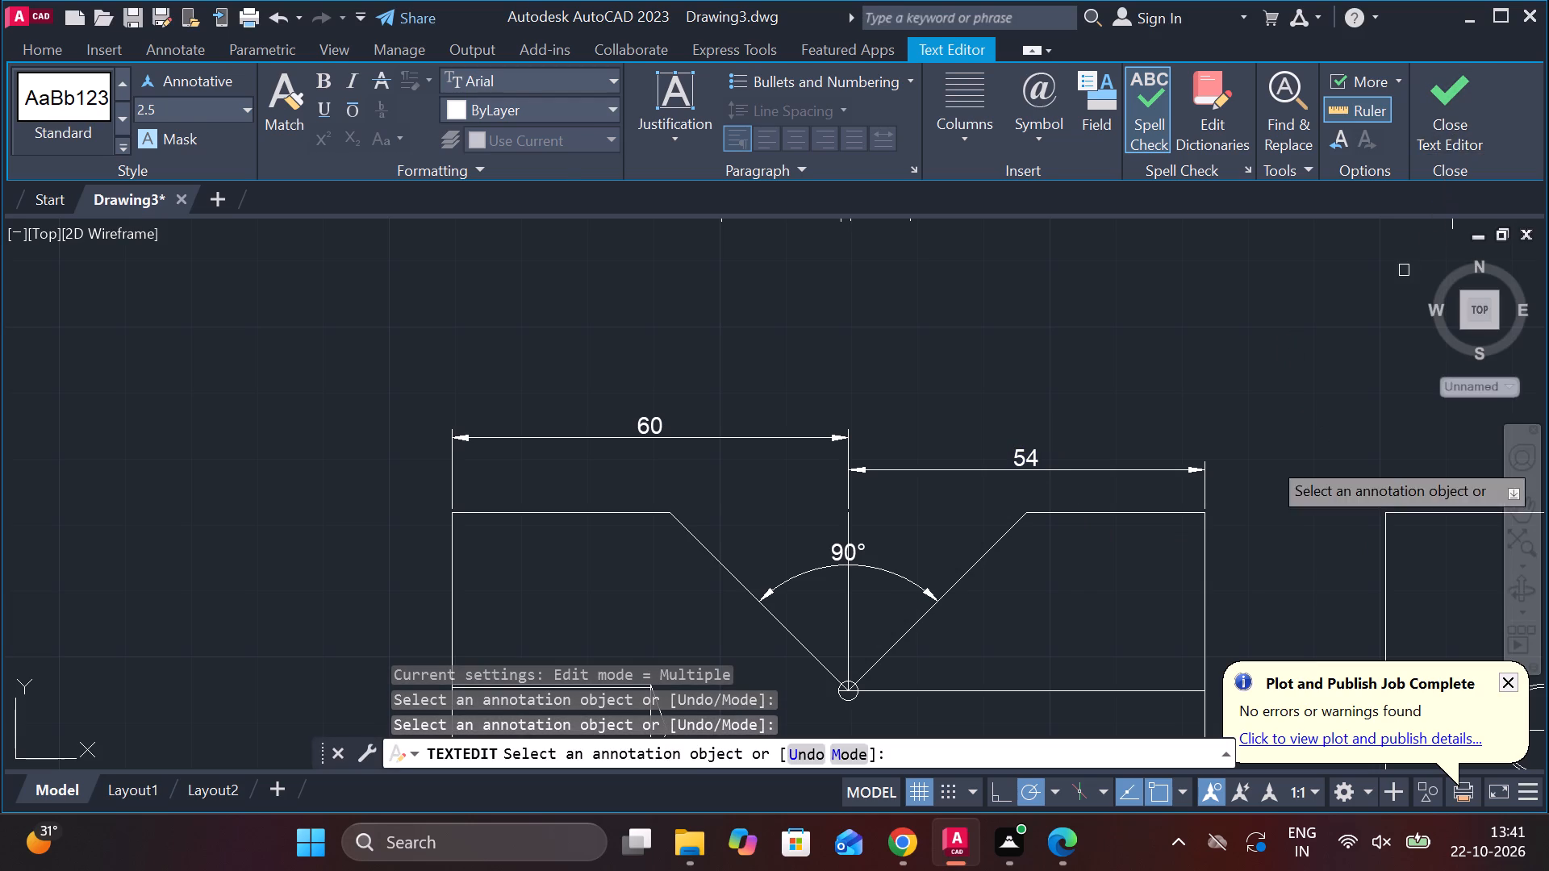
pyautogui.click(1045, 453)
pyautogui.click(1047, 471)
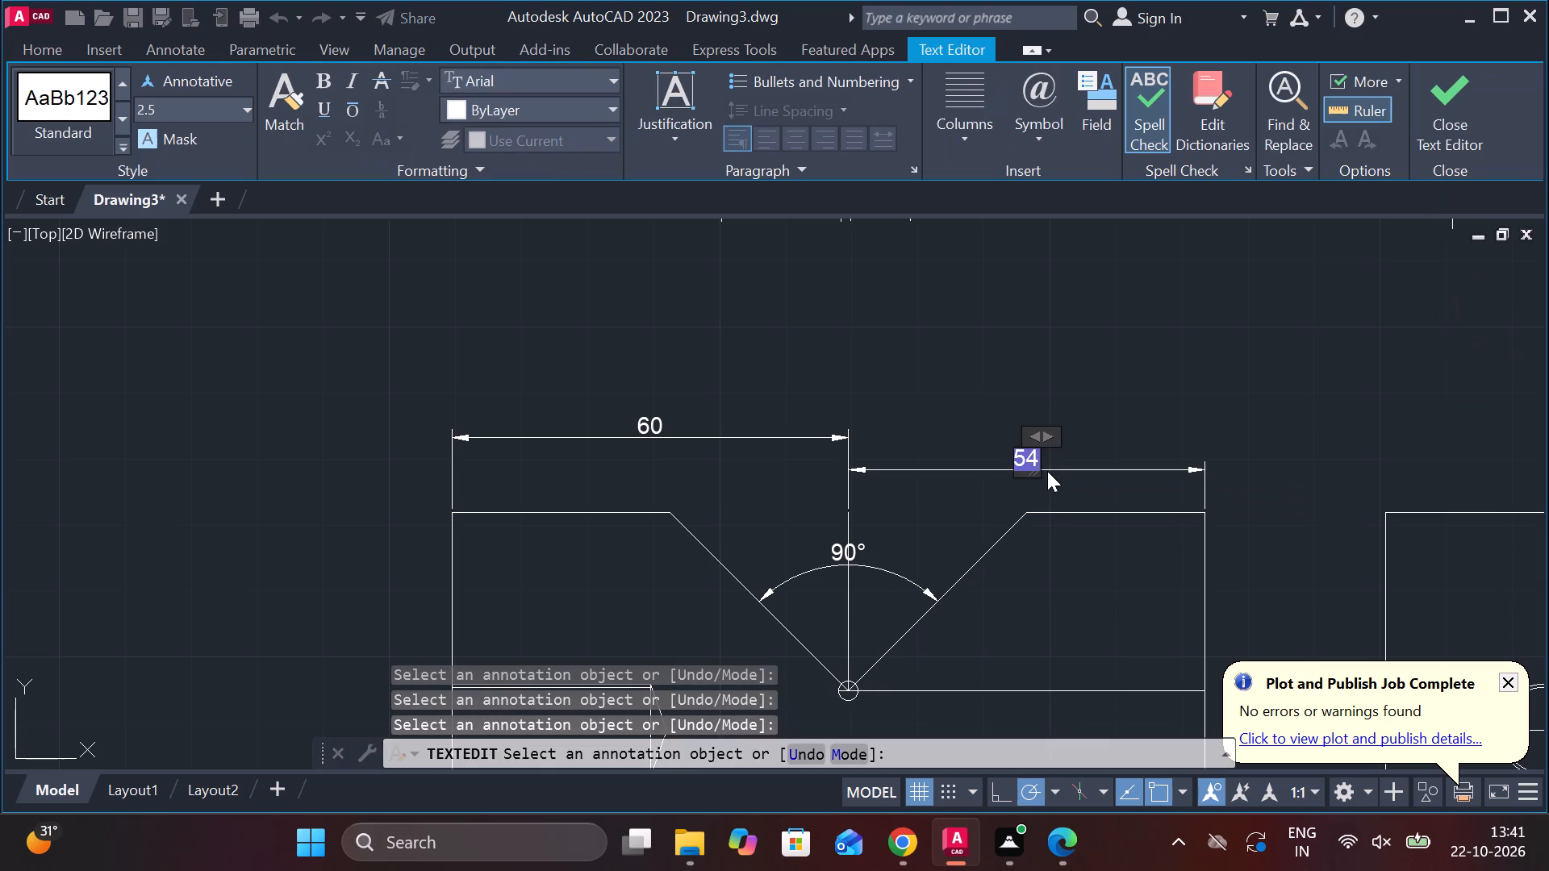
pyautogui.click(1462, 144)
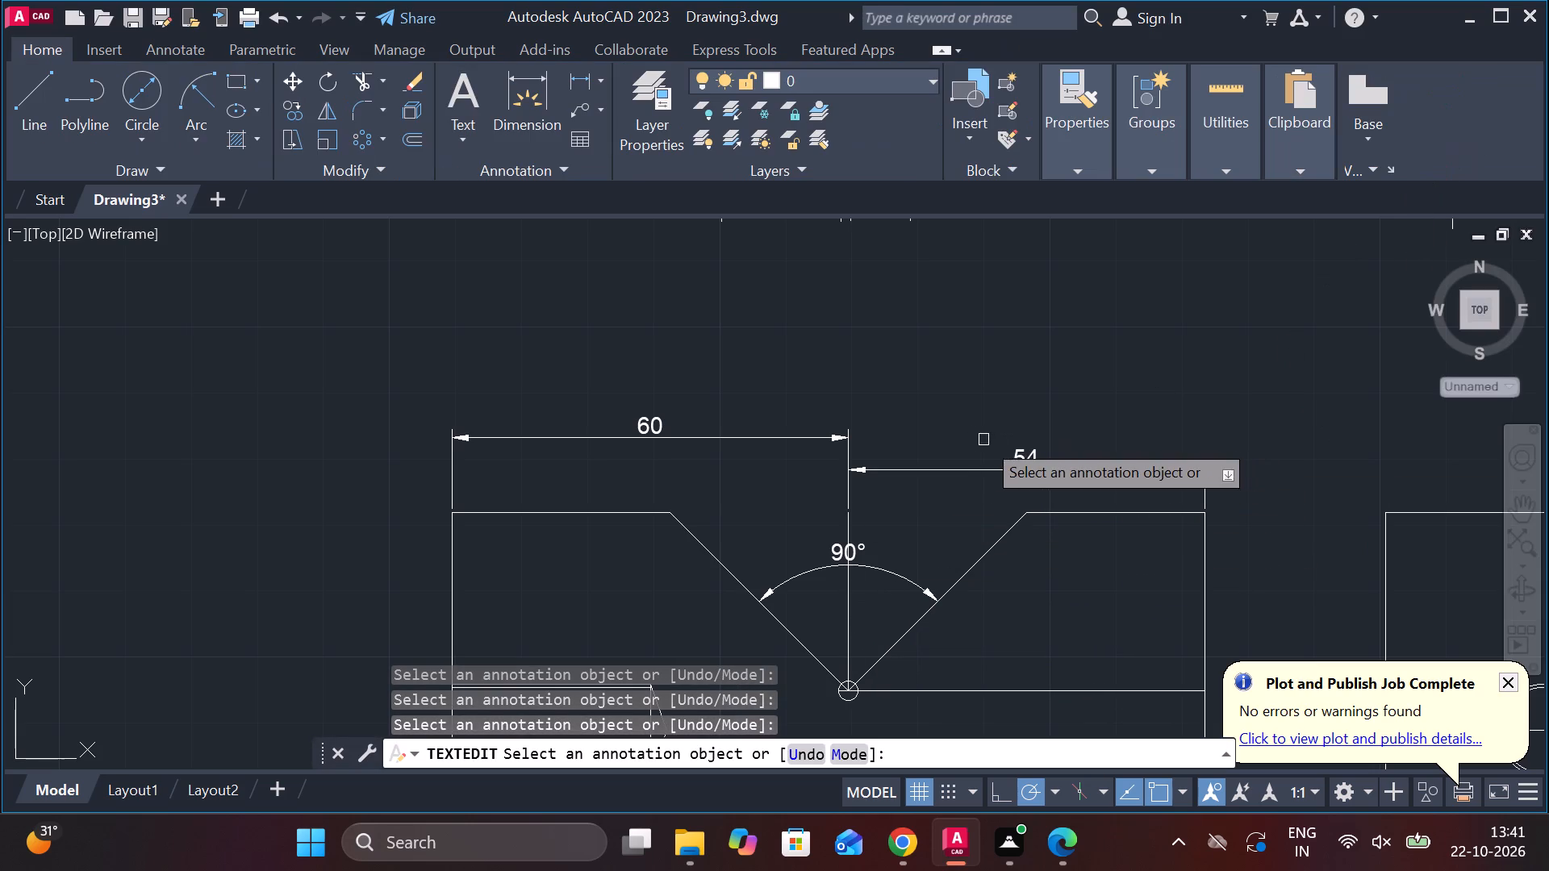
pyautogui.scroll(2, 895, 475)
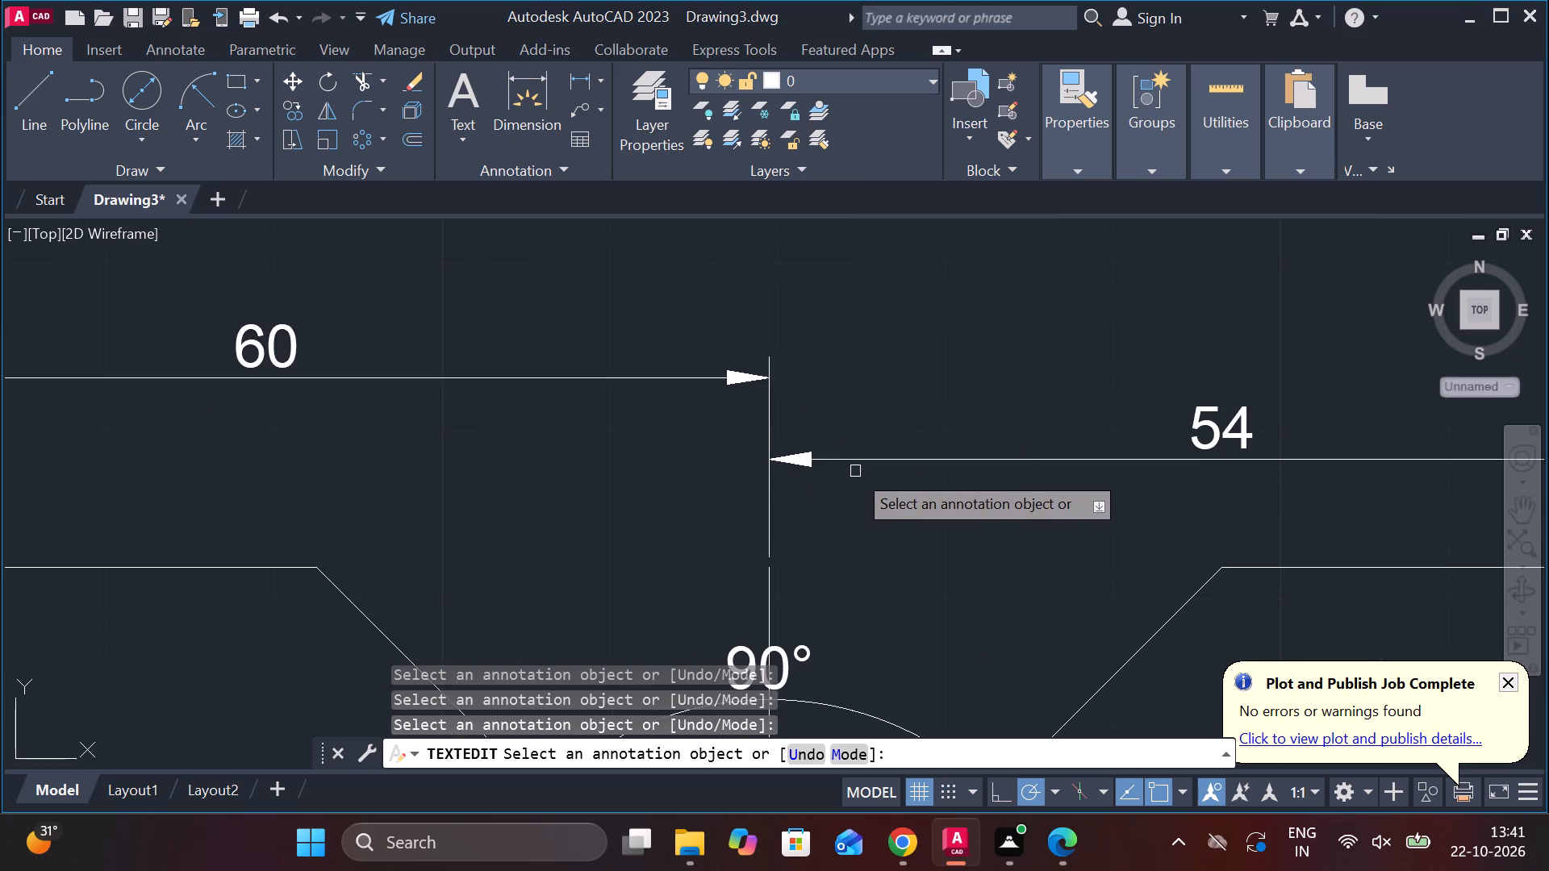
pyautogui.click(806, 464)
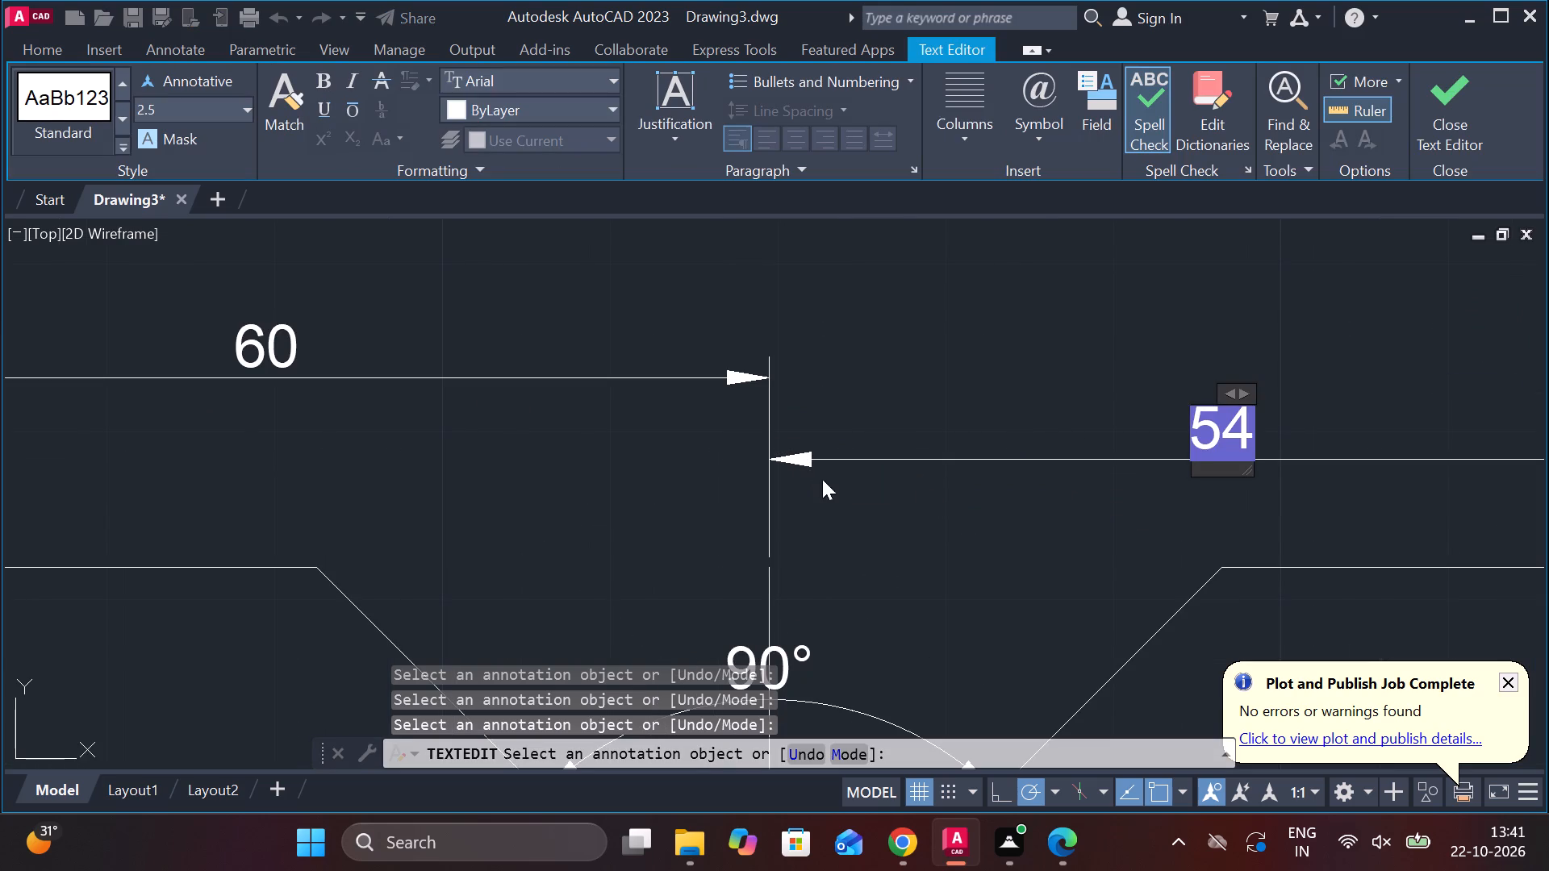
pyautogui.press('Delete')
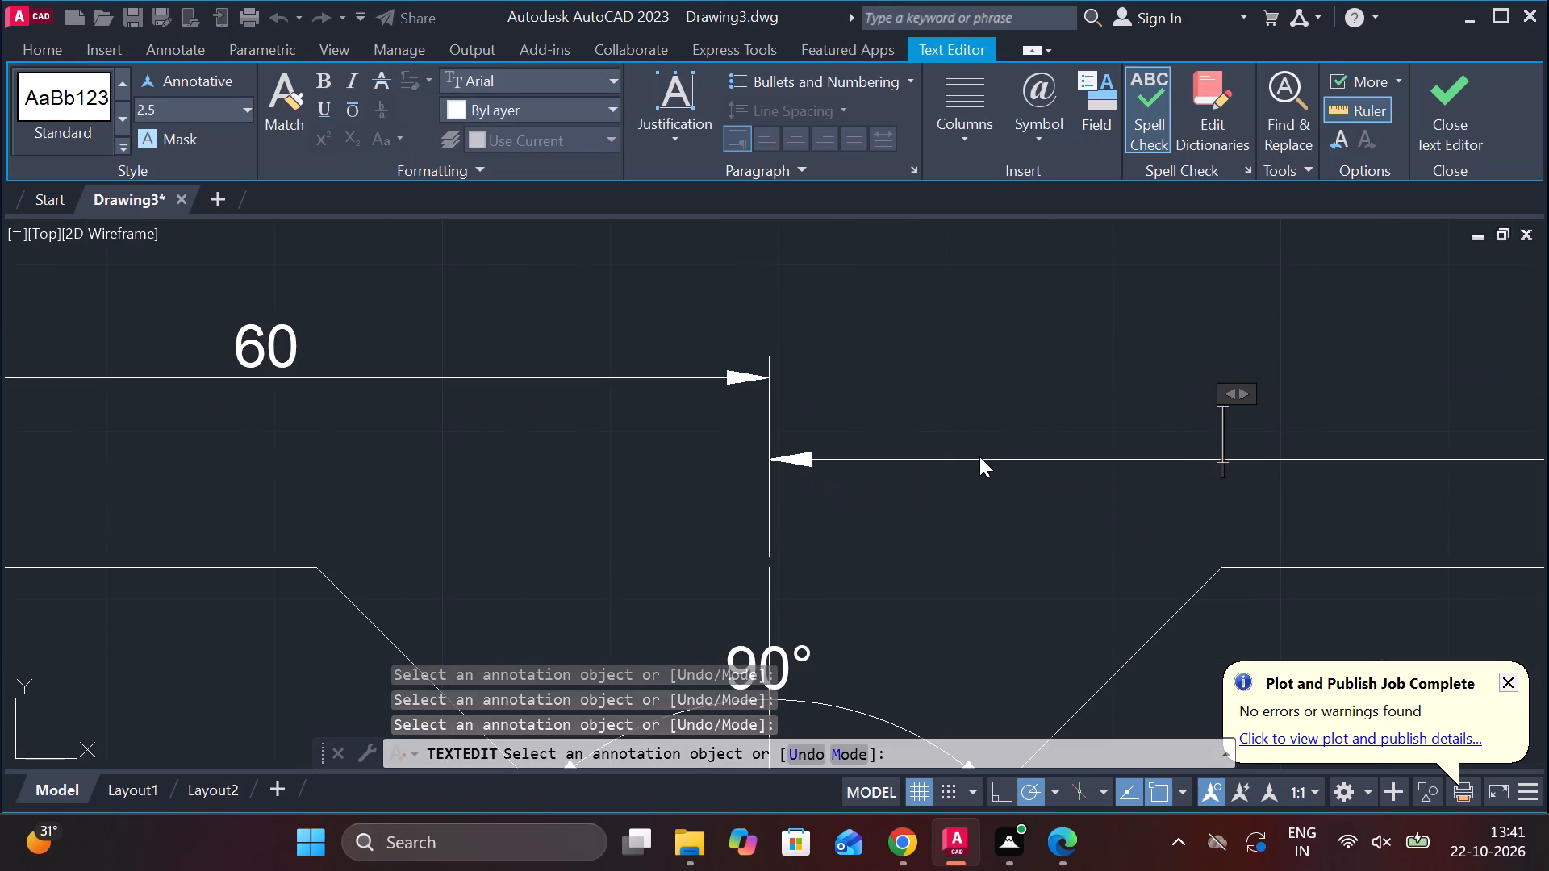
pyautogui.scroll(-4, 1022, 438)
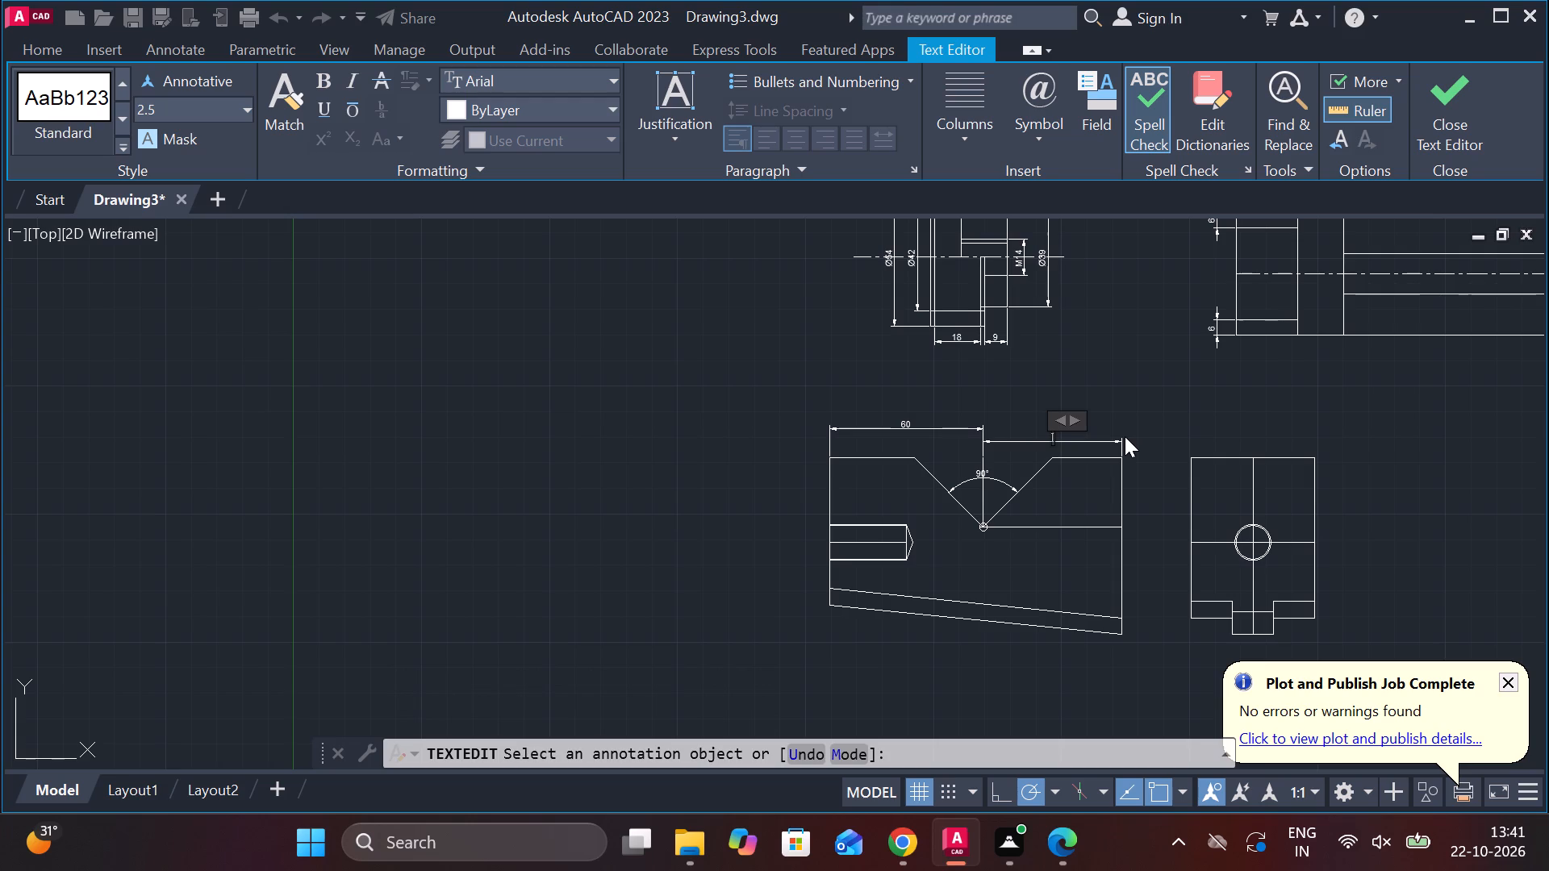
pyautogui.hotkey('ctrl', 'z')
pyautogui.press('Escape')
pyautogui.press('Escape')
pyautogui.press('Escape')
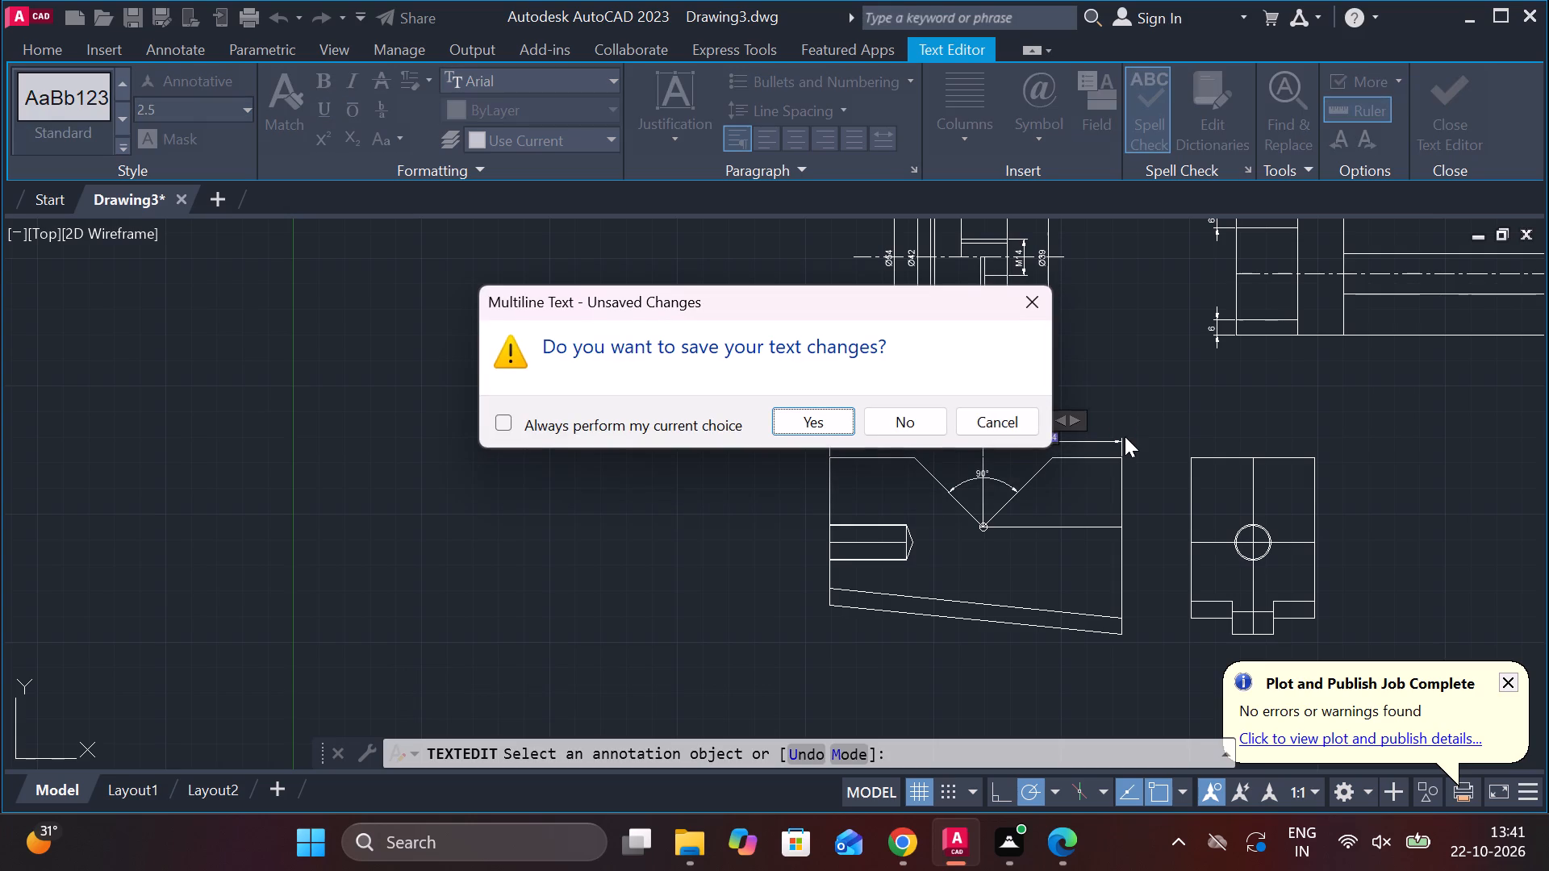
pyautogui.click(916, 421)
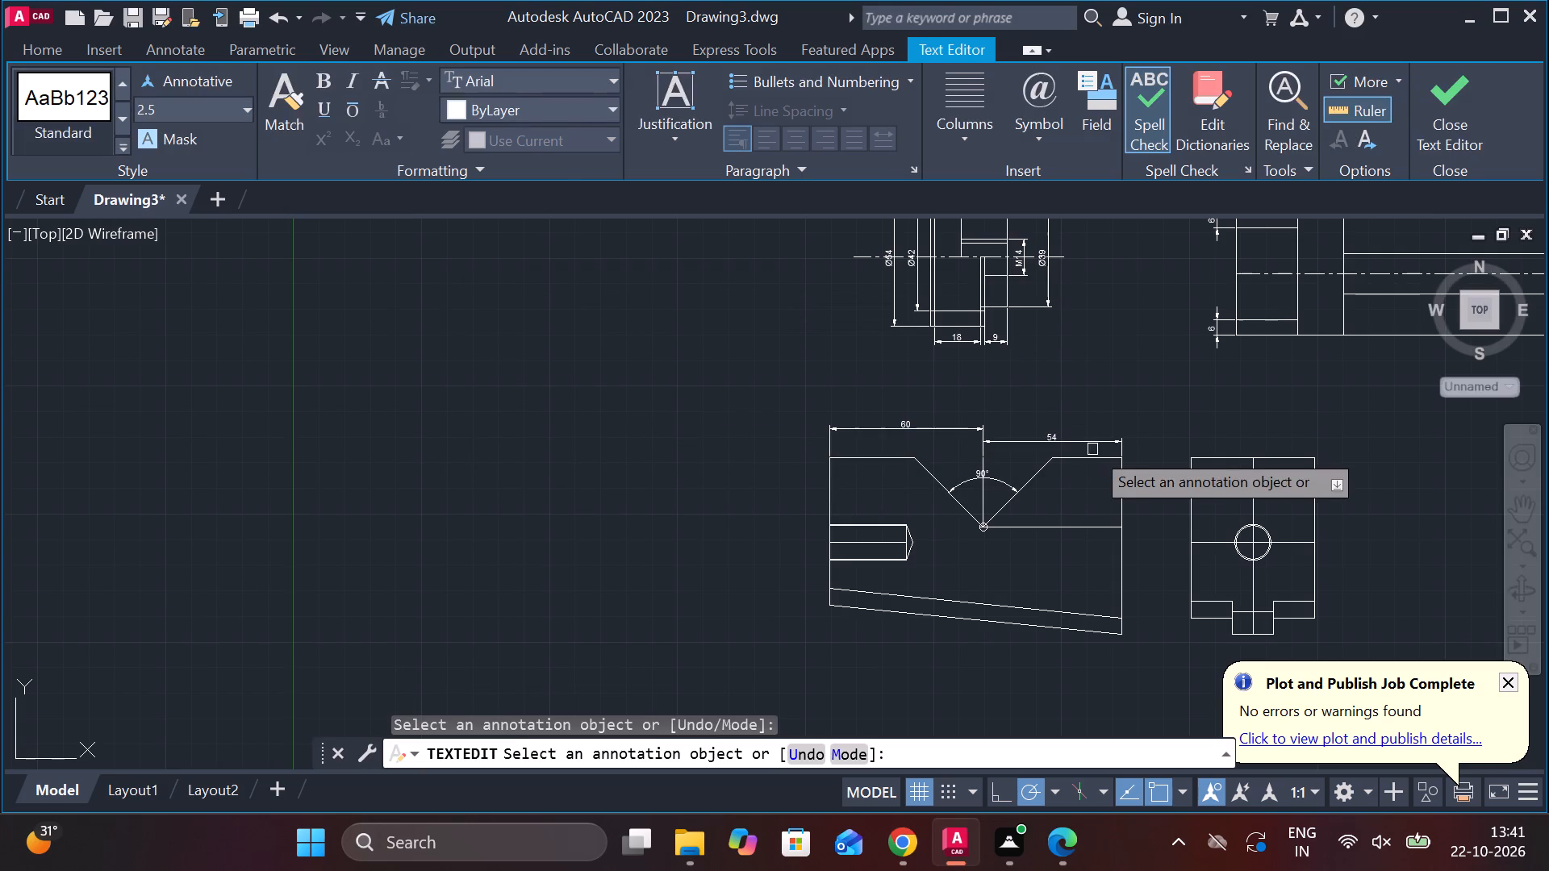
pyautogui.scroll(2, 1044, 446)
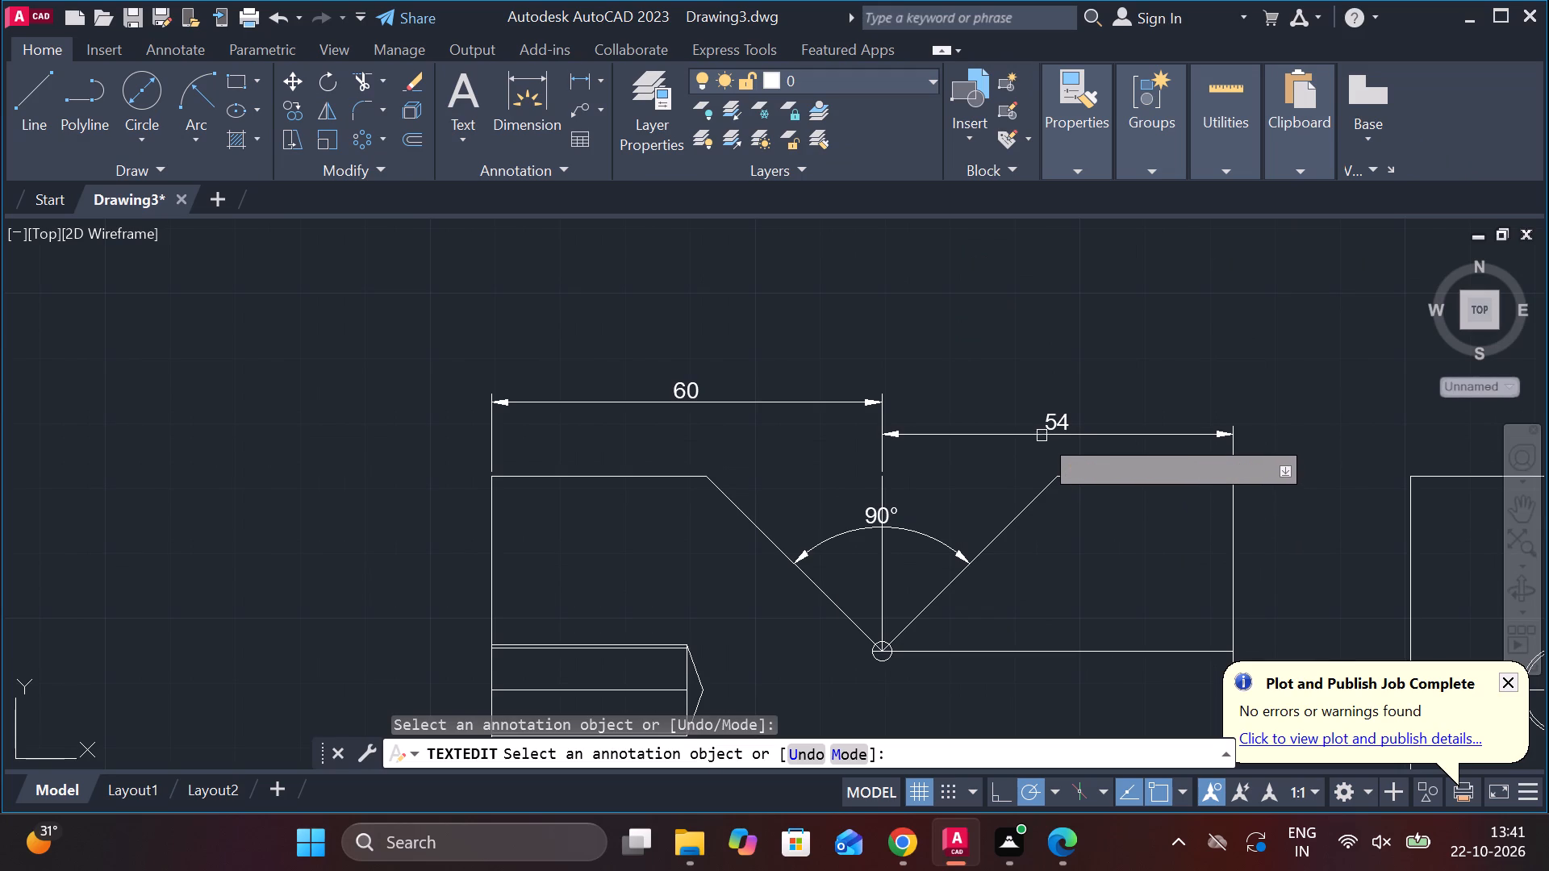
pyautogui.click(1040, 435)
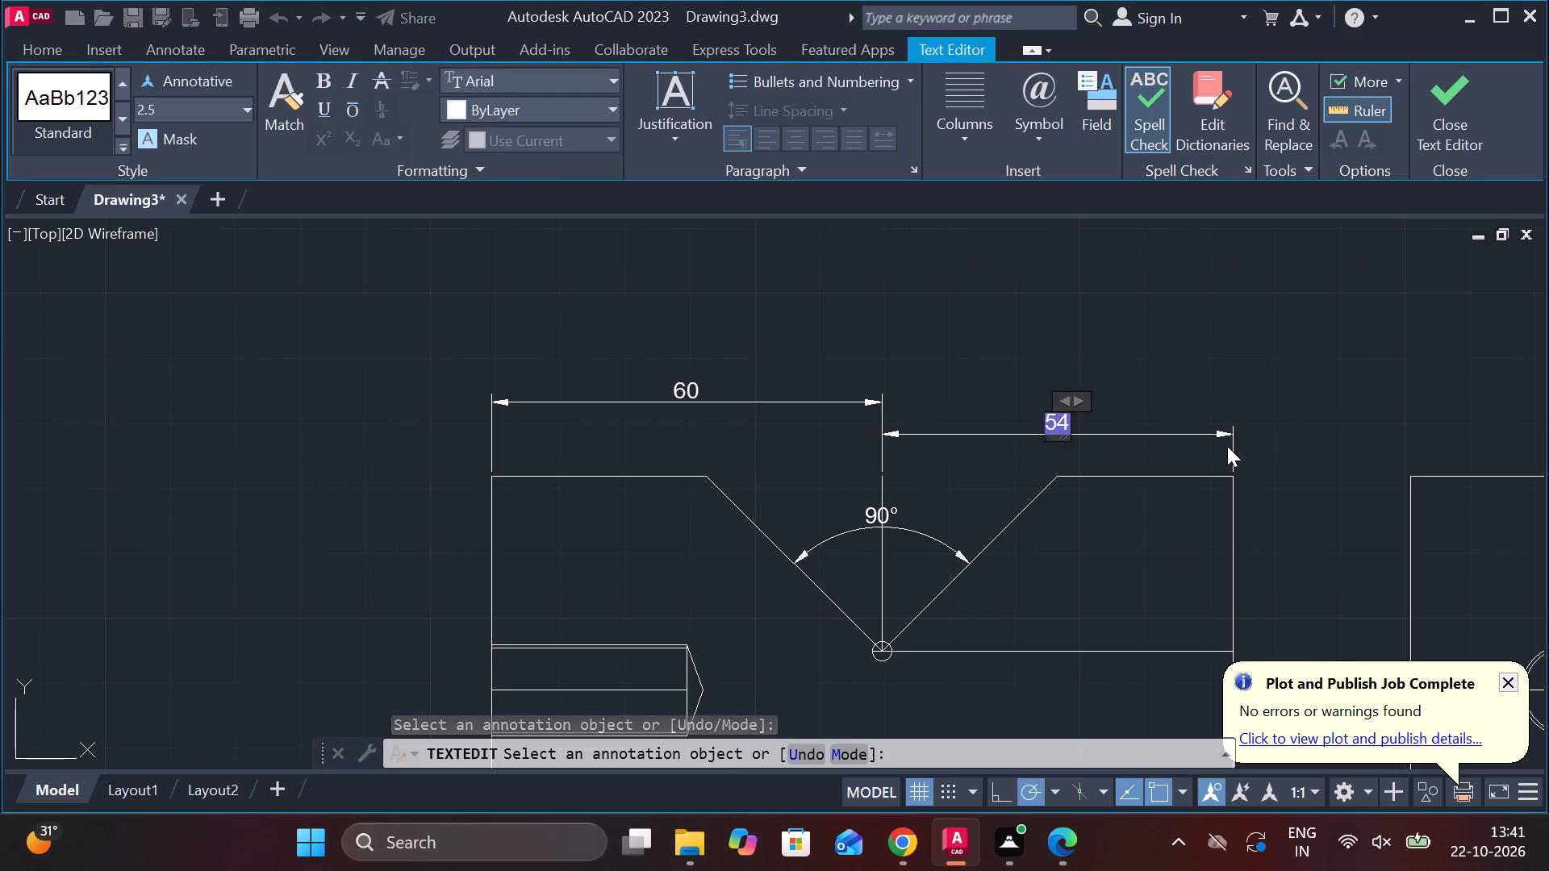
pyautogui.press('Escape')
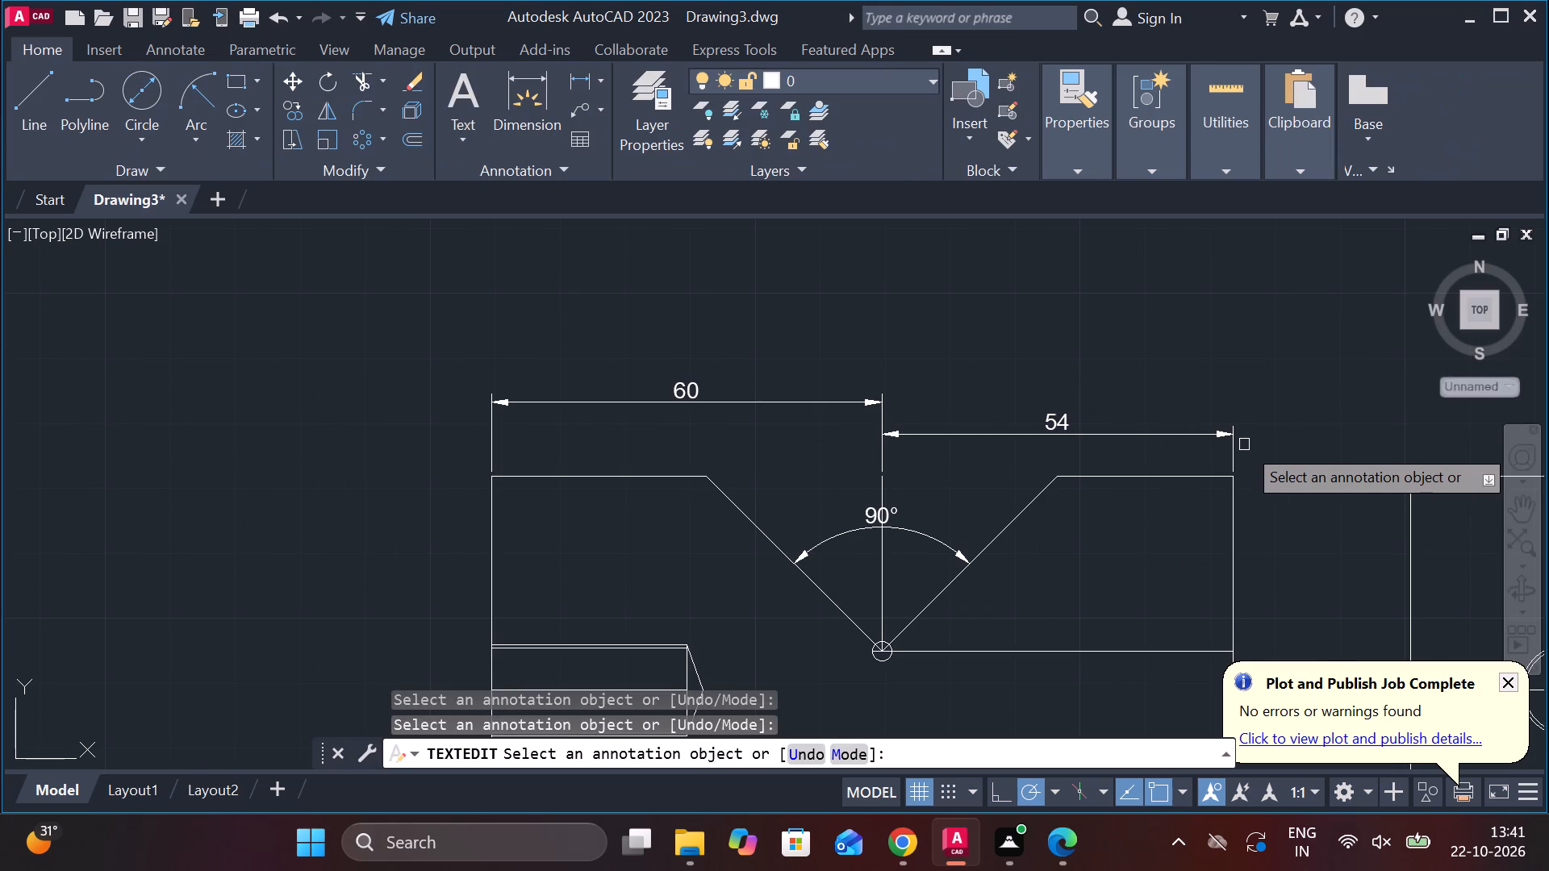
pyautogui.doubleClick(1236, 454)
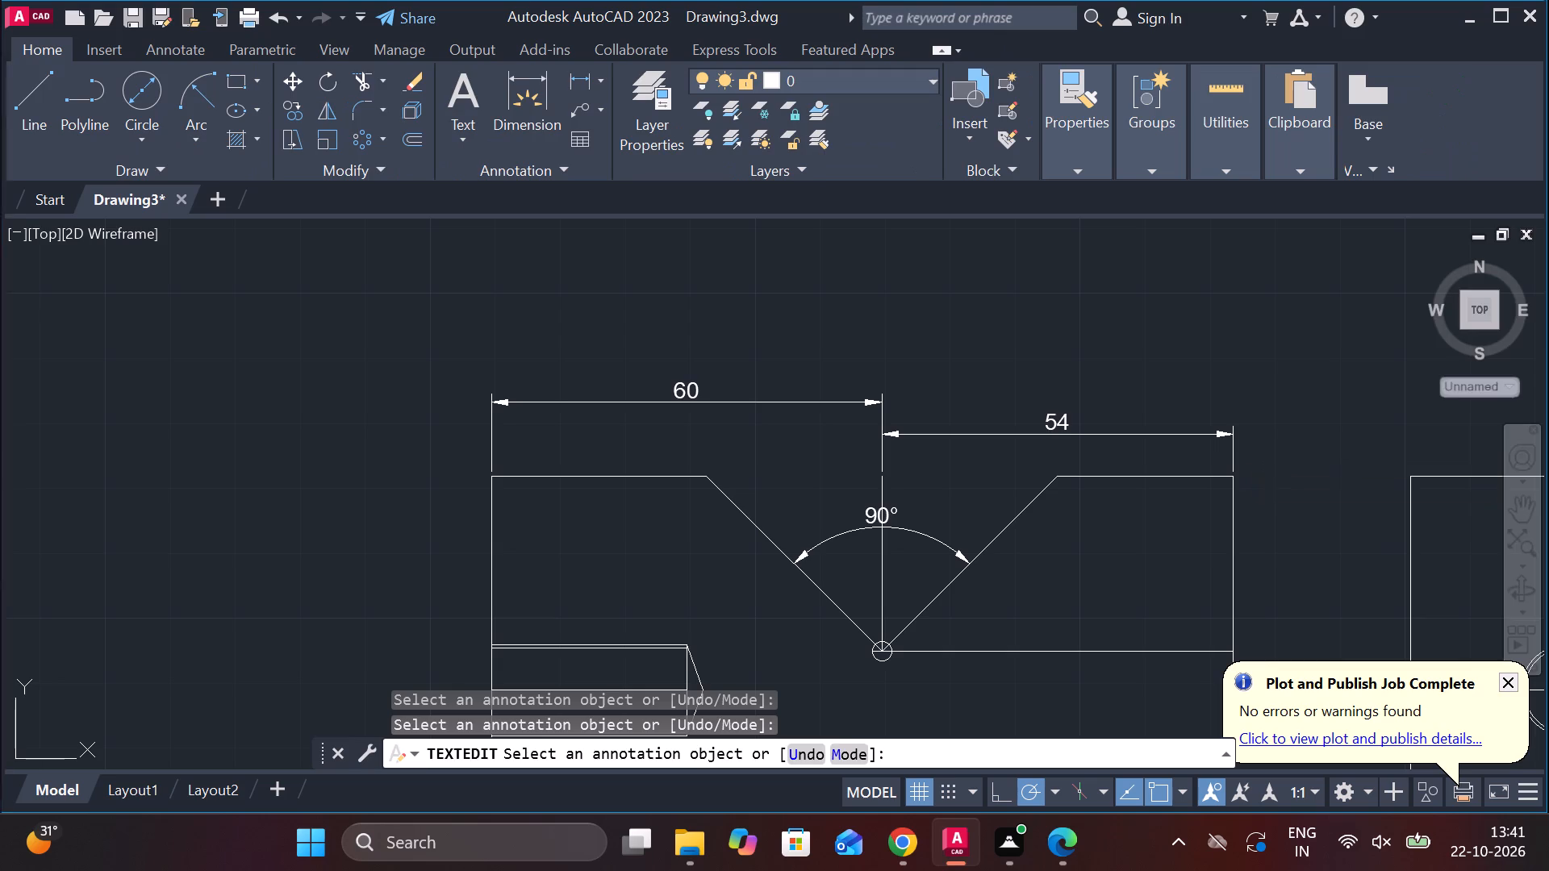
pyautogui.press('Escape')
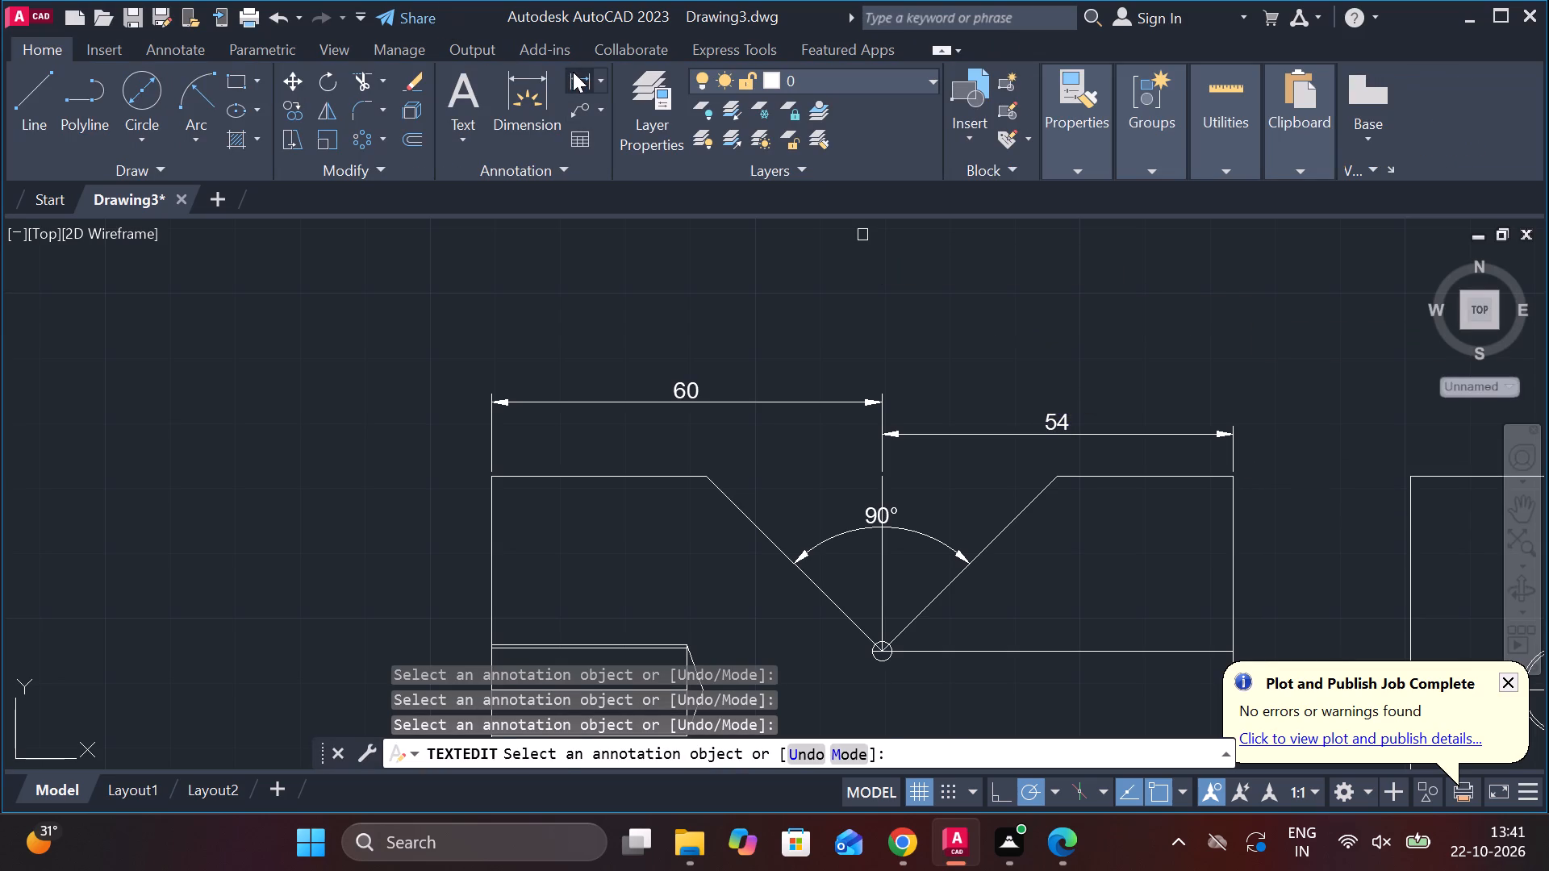
# Add a vertical linear dimension beside the front view's left edge, from the block's upper left corner to the side hole's centre line.
pyautogui.click(573, 72)
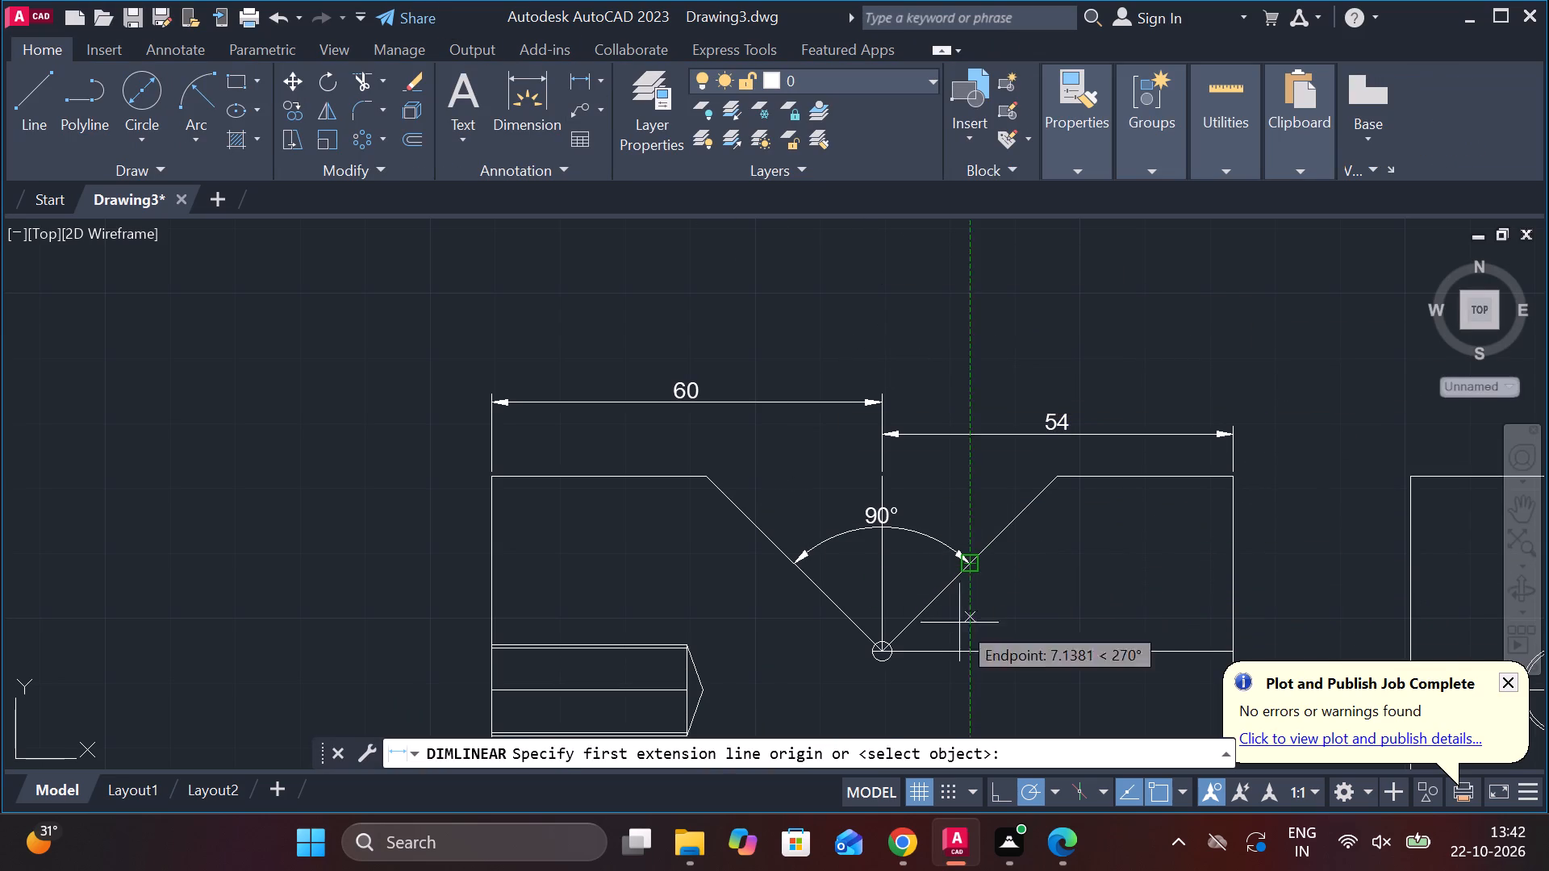
pyautogui.click(496, 475)
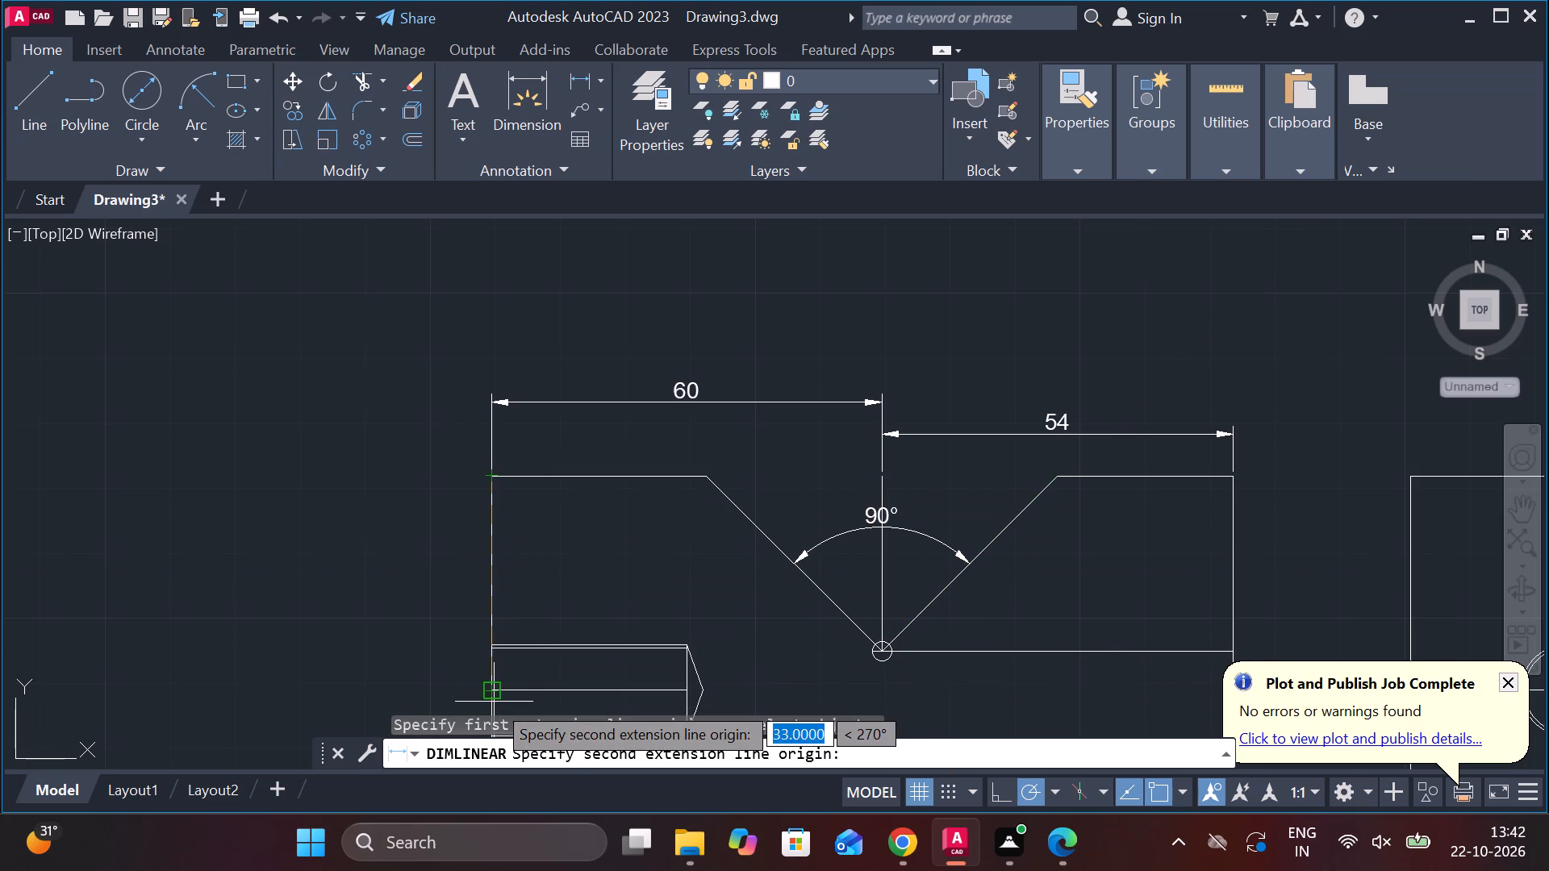
pyautogui.click(494, 685)
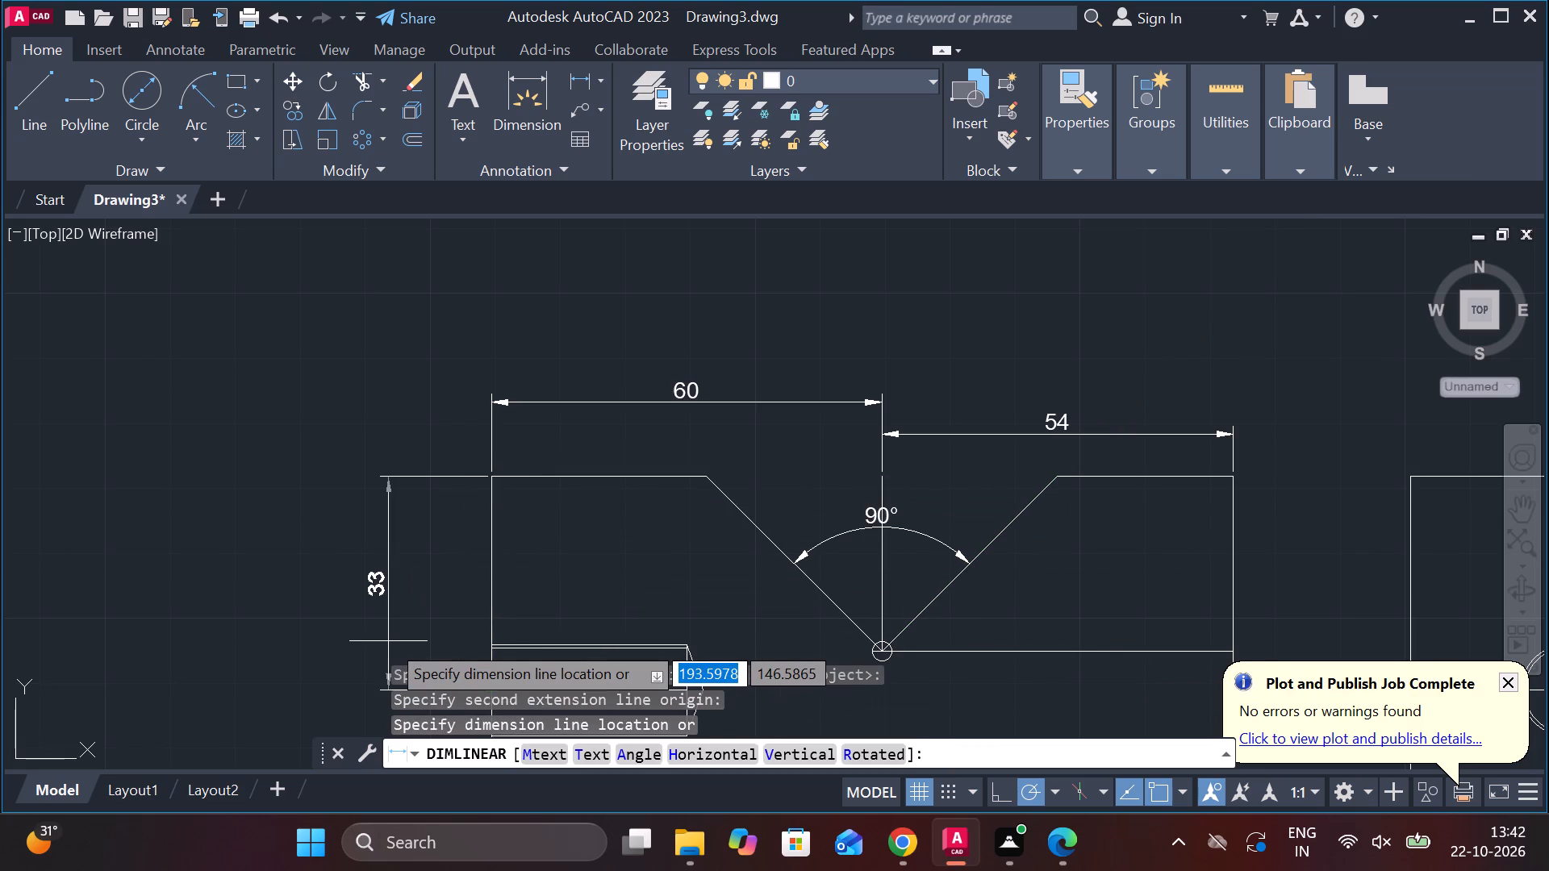
pyautogui.click(409, 642)
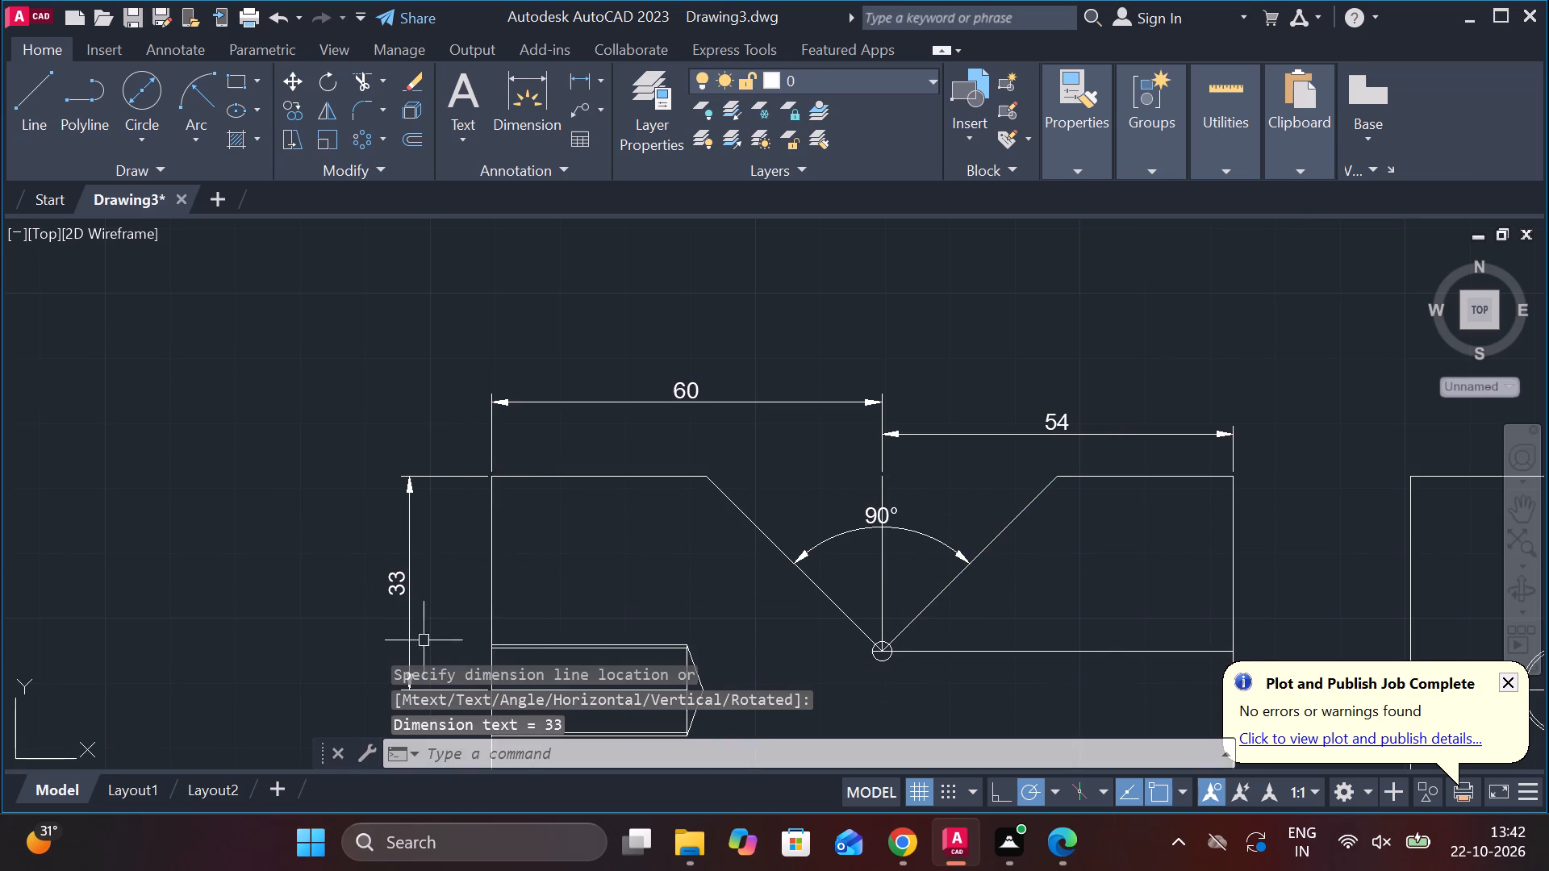
# Add a vertical linear dimension between the side hole's outermost upper and lower lines, placed between the block's left edge and the 33 dimension.
pyautogui.scroll(-2, 503, 611)
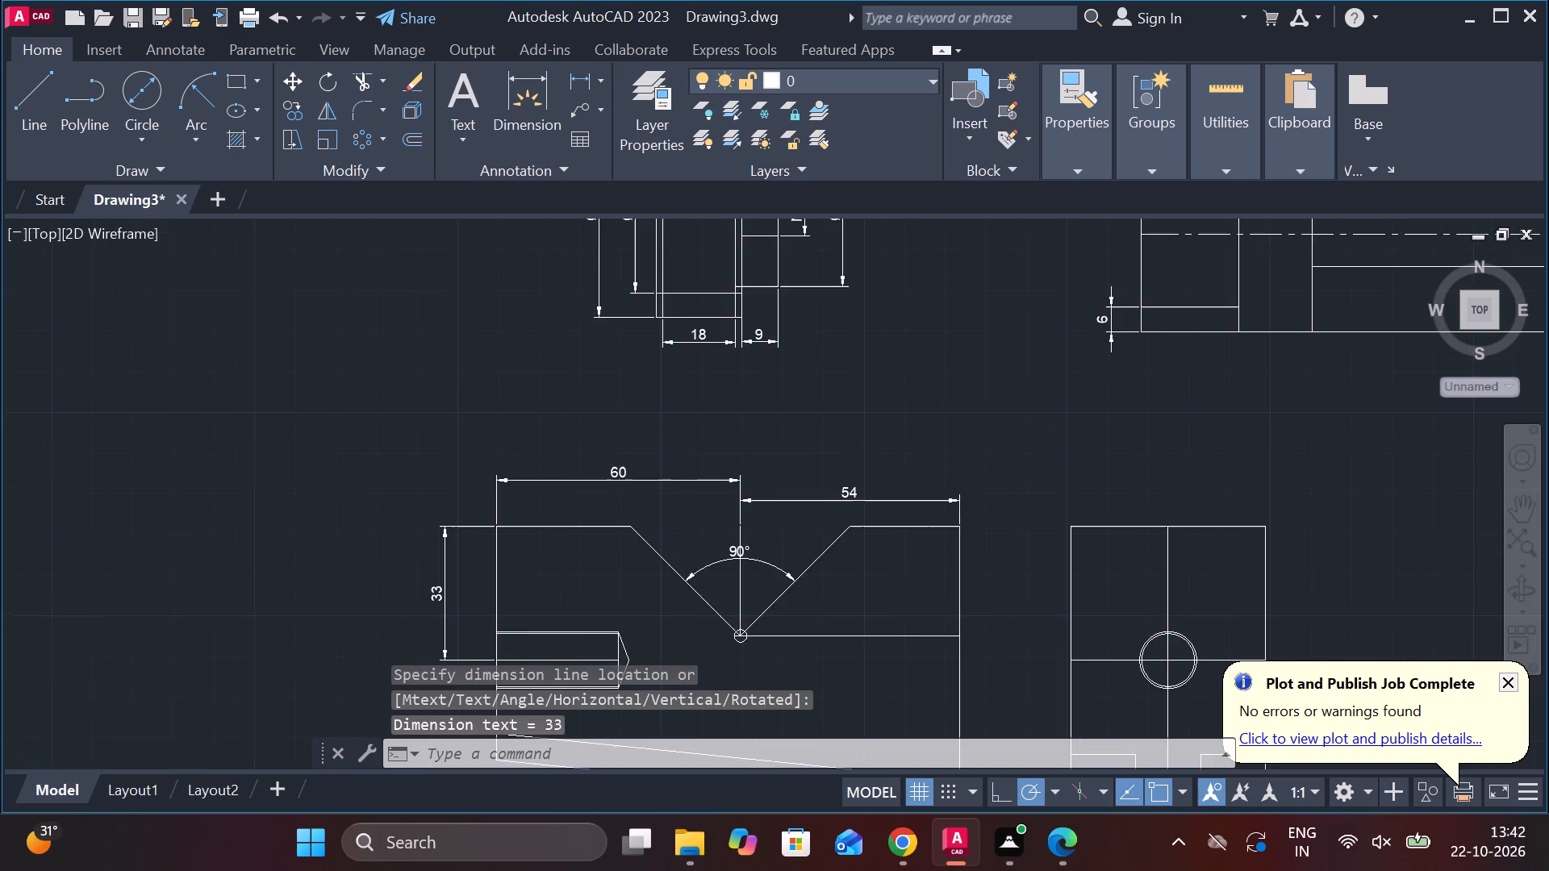
pyautogui.scroll(-3, 897, 590)
pyautogui.scroll(3, 851, 675)
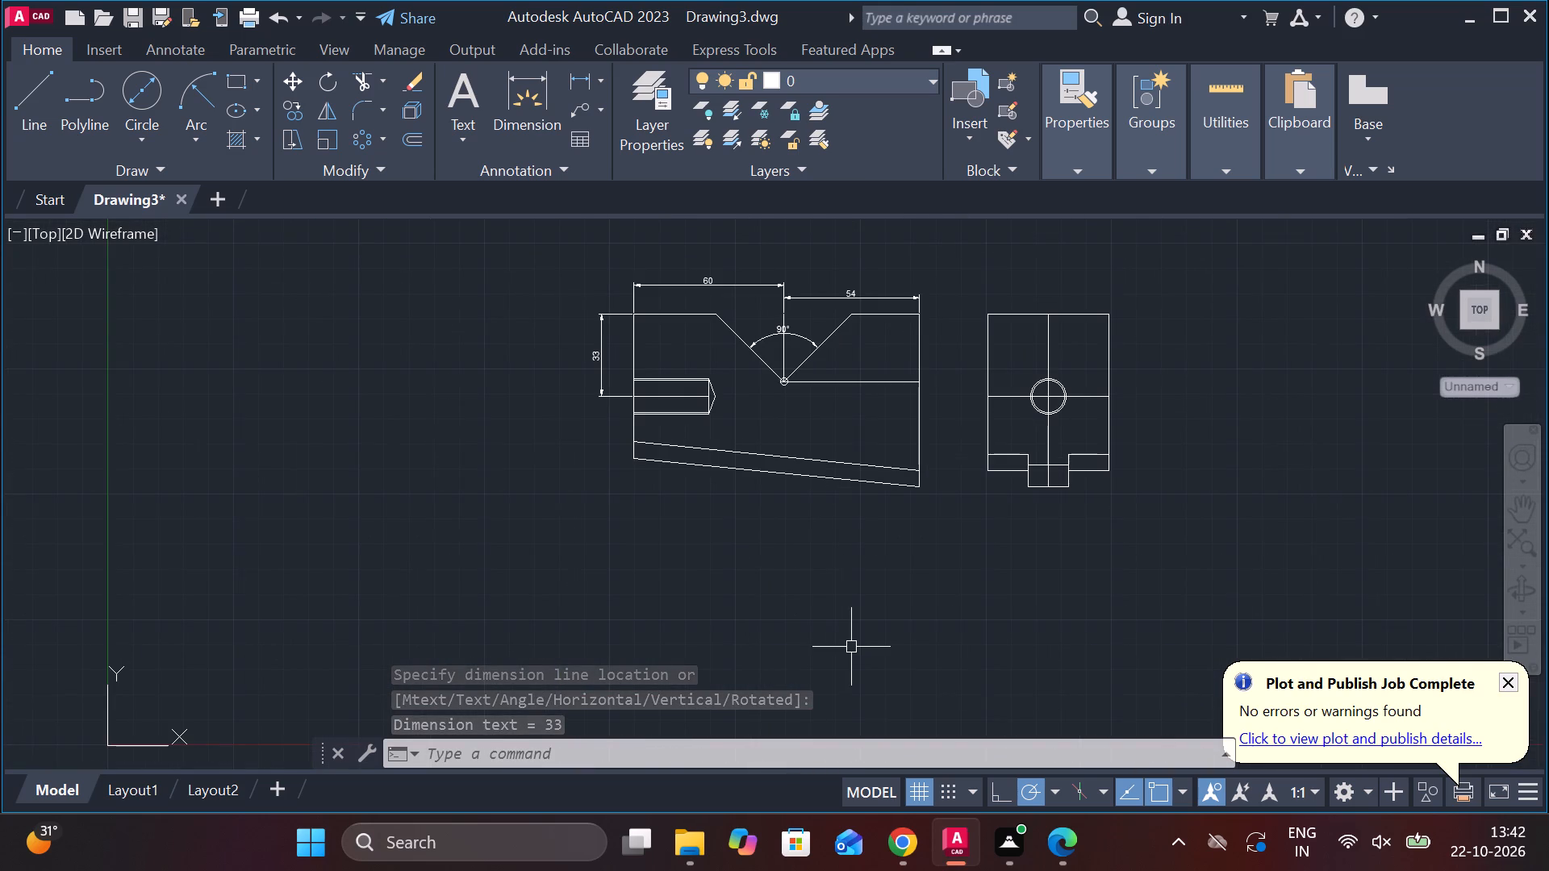
pyautogui.click(573, 81)
pyautogui.scroll(2, 614, 331)
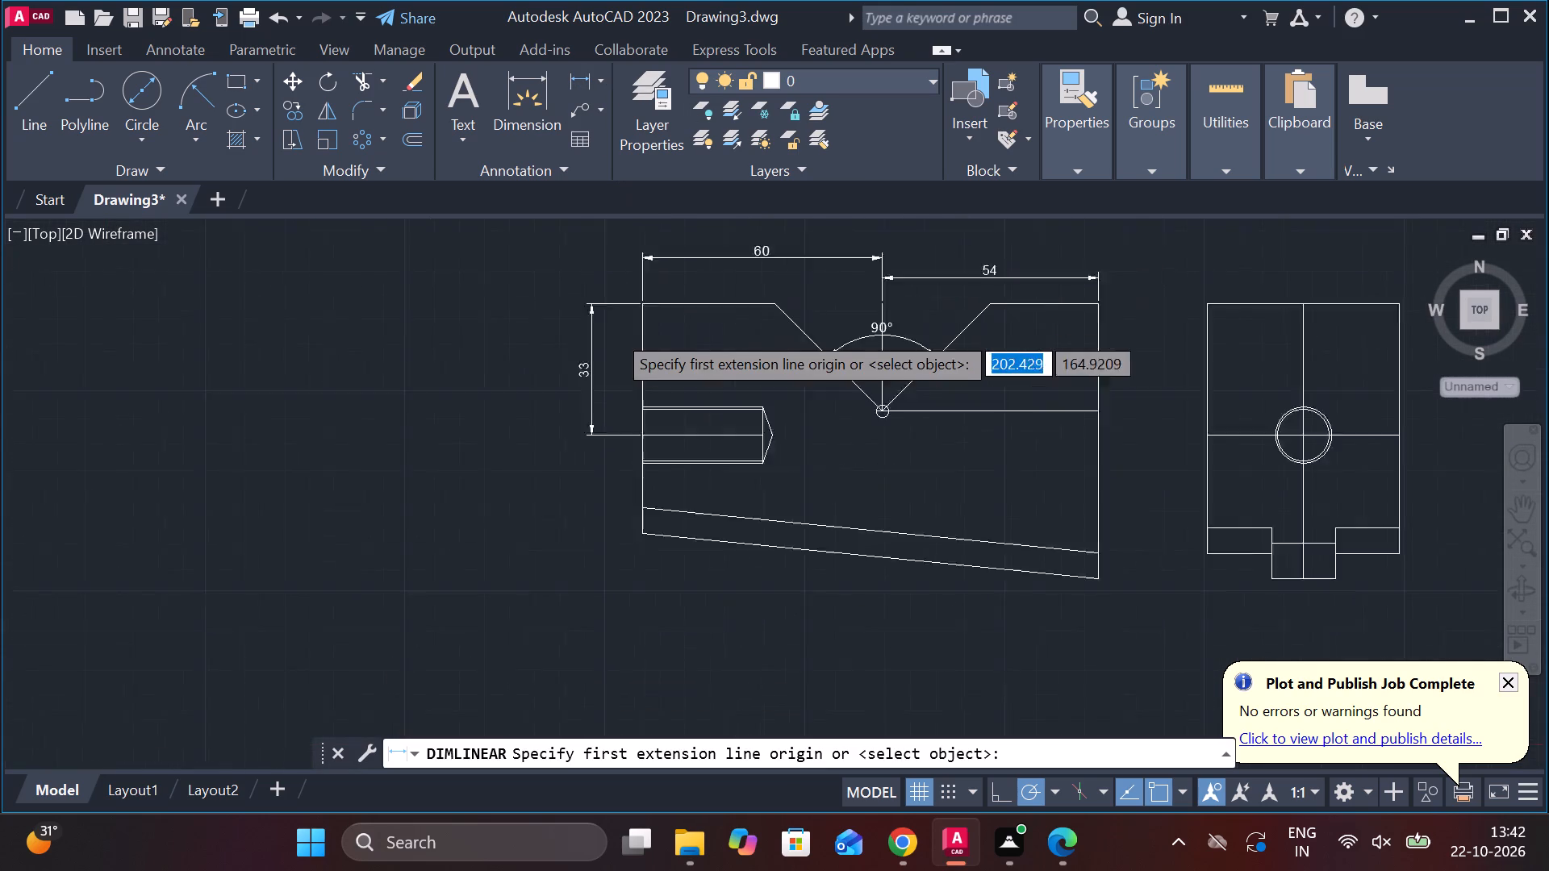
pyautogui.scroll(3, 614, 331)
pyautogui.scroll(-3, 774, 656)
pyautogui.scroll(1, 788, 714)
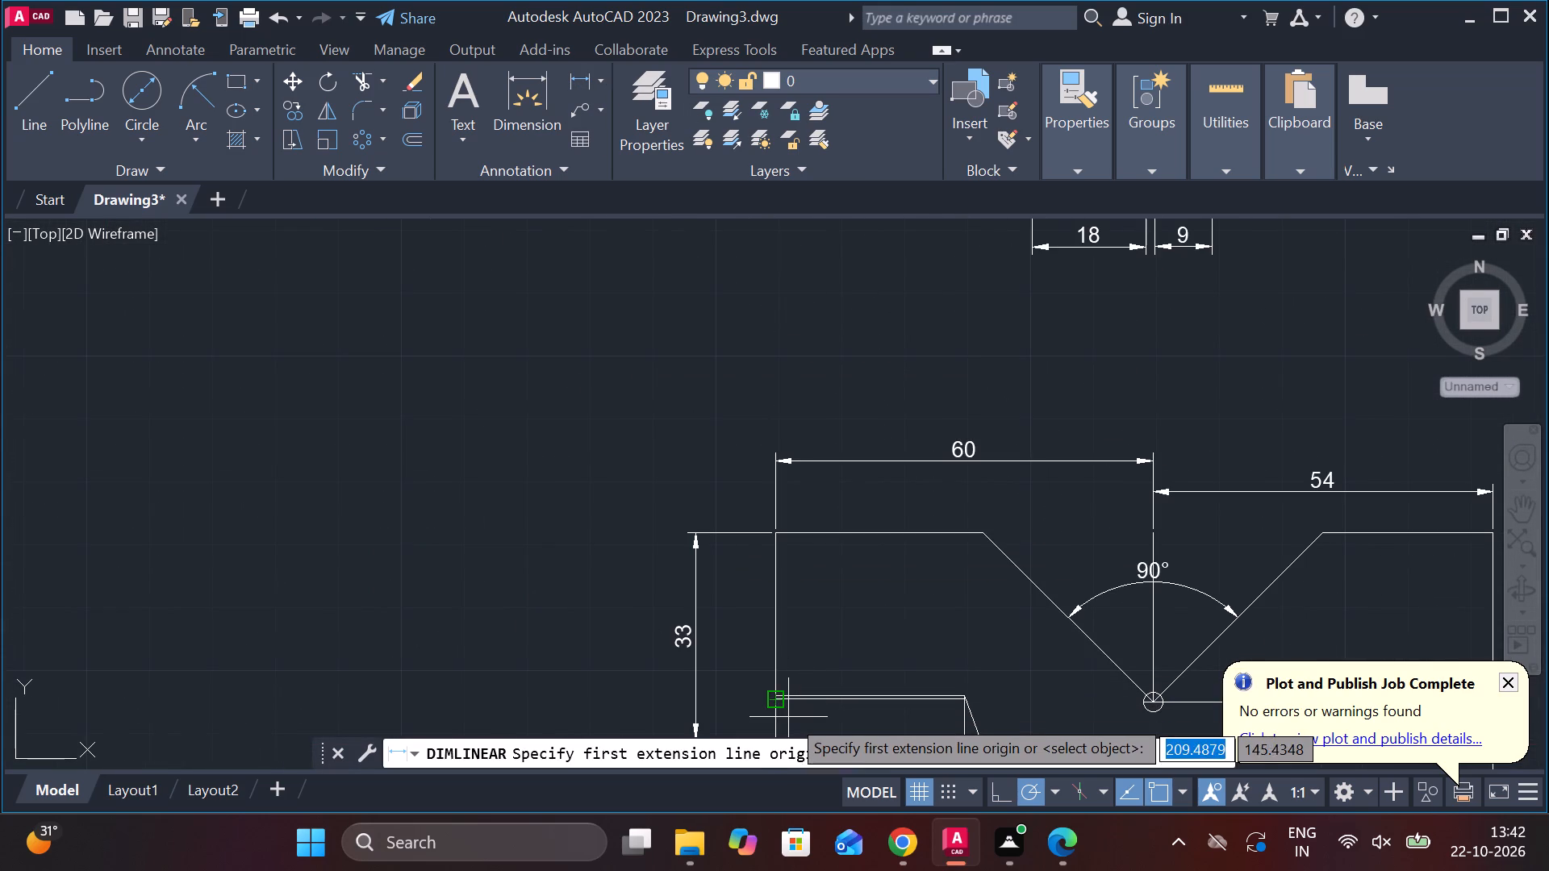
pyautogui.scroll(4, 788, 714)
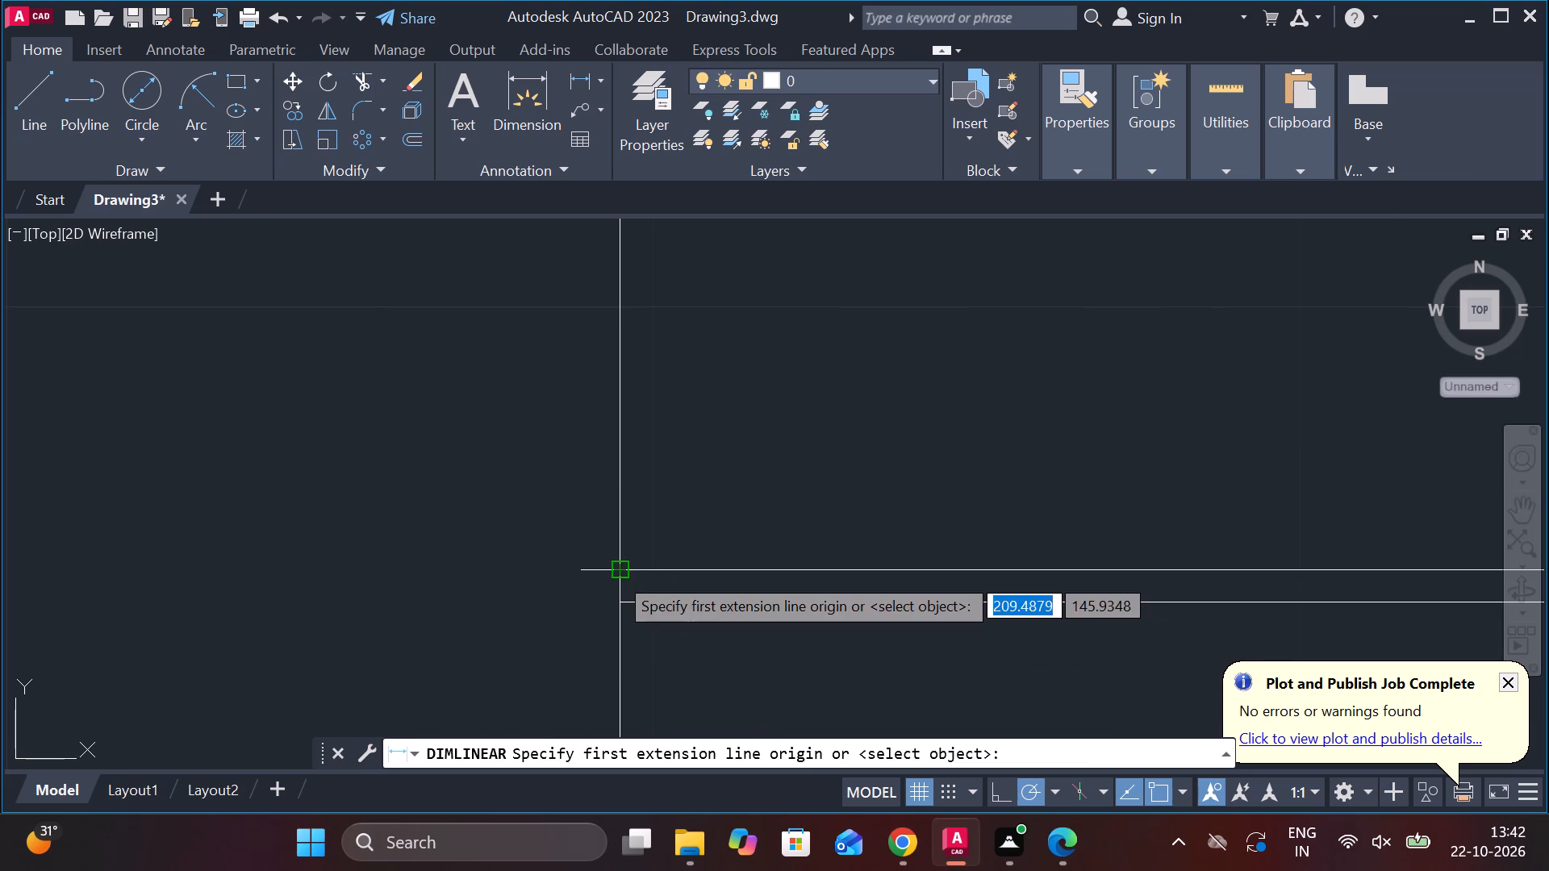
pyautogui.click(616, 573)
pyautogui.scroll(-5, 771, 487)
pyautogui.scroll(4, 738, 595)
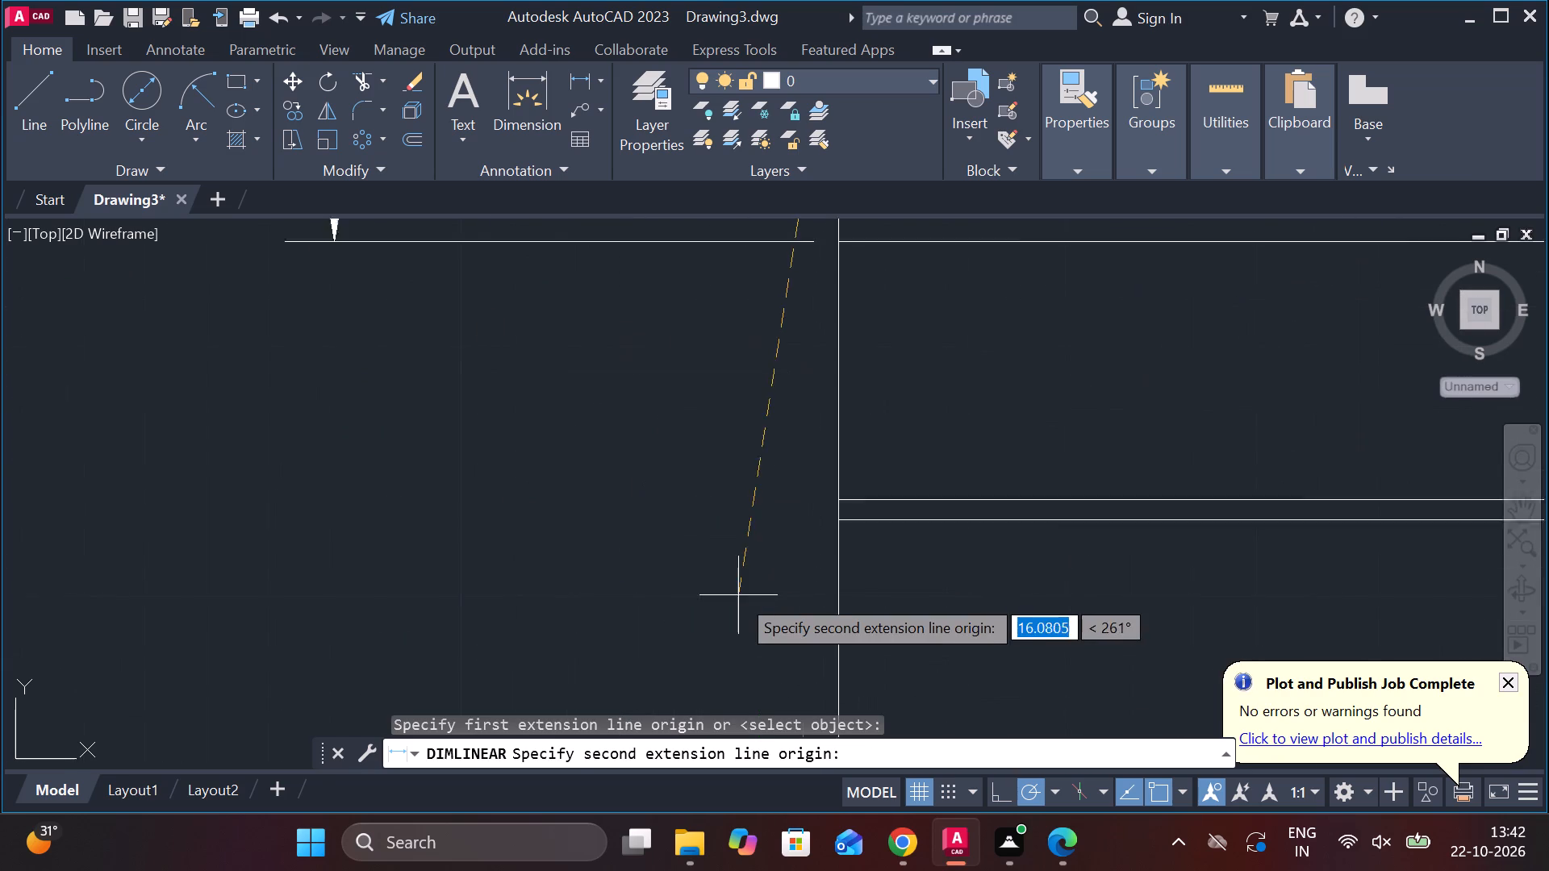
pyautogui.scroll(1, 738, 595)
pyautogui.click(889, 477)
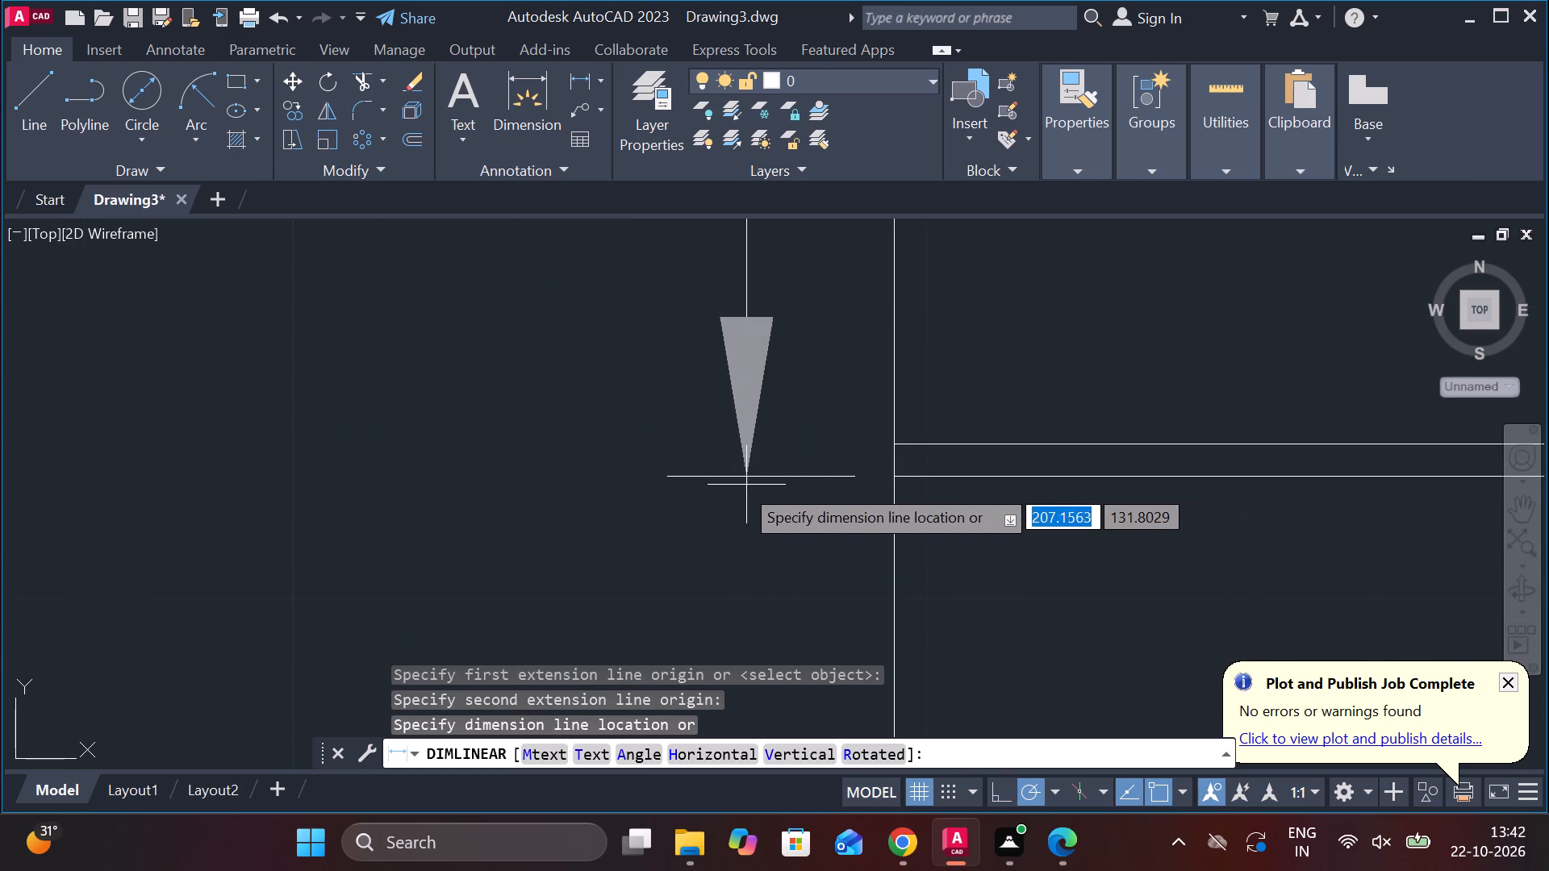
pyautogui.scroll(-6, 726, 484)
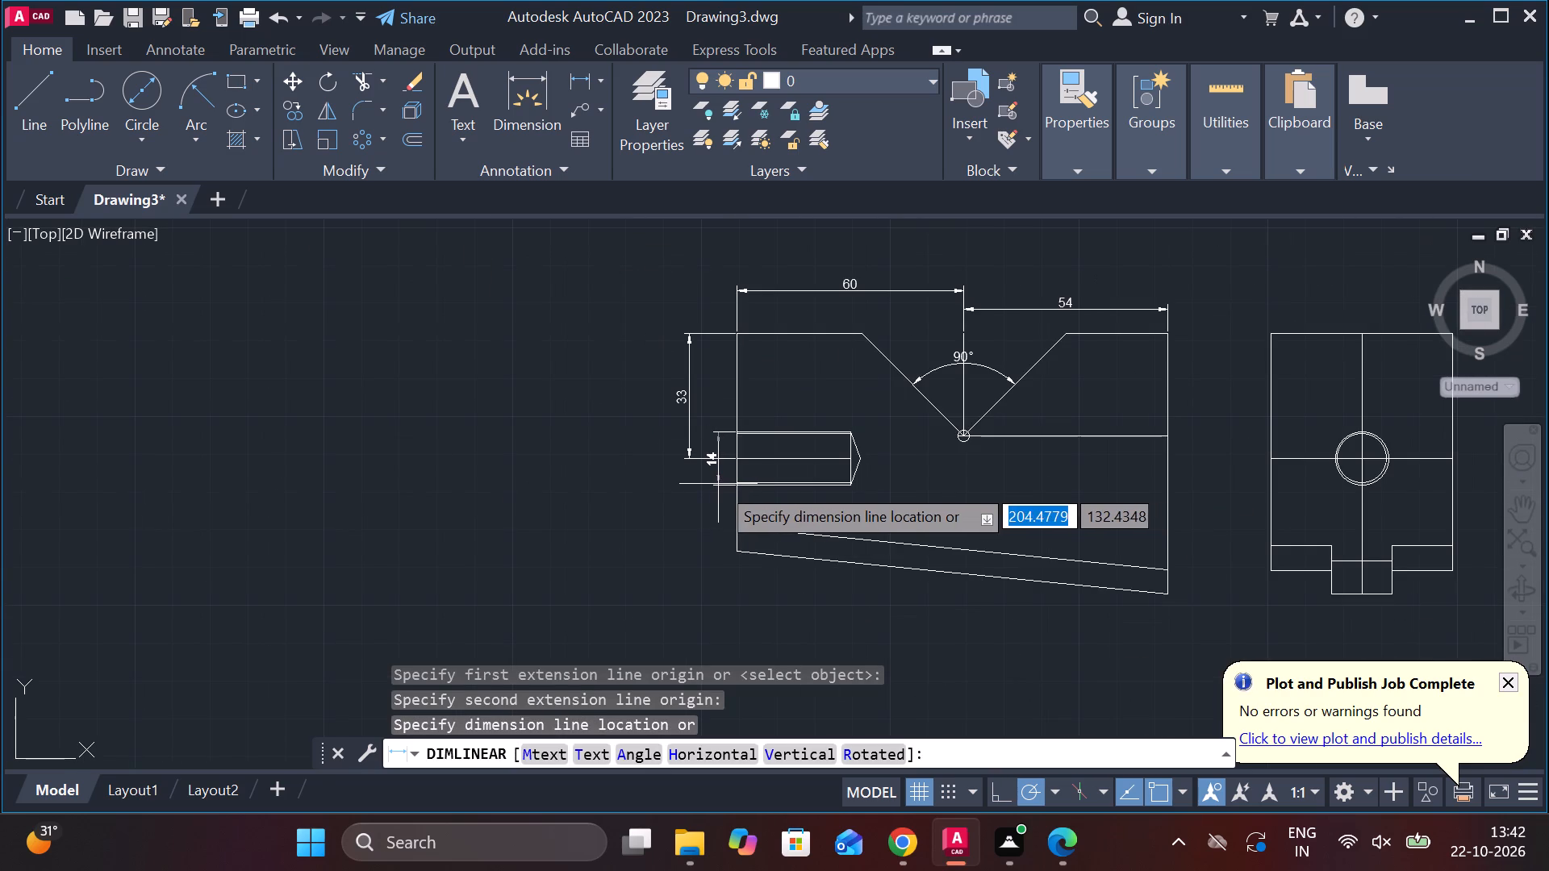
pyautogui.click(718, 484)
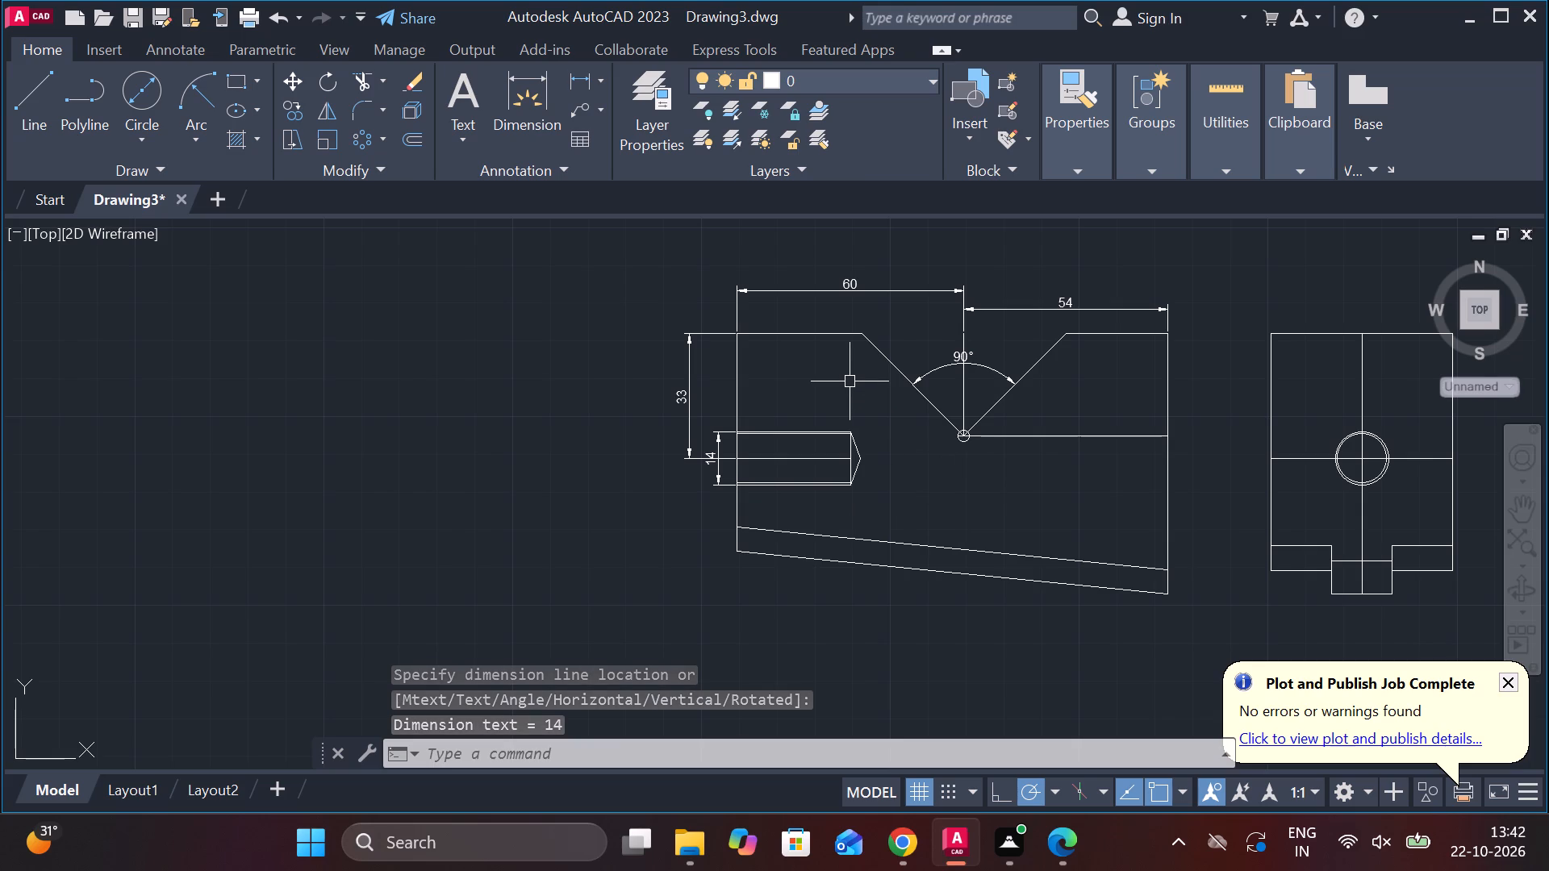
# Add a vertical linear dimension between the front view's upper right and lower right corners, placed just outside the block's right edge.
pyautogui.click(577, 76)
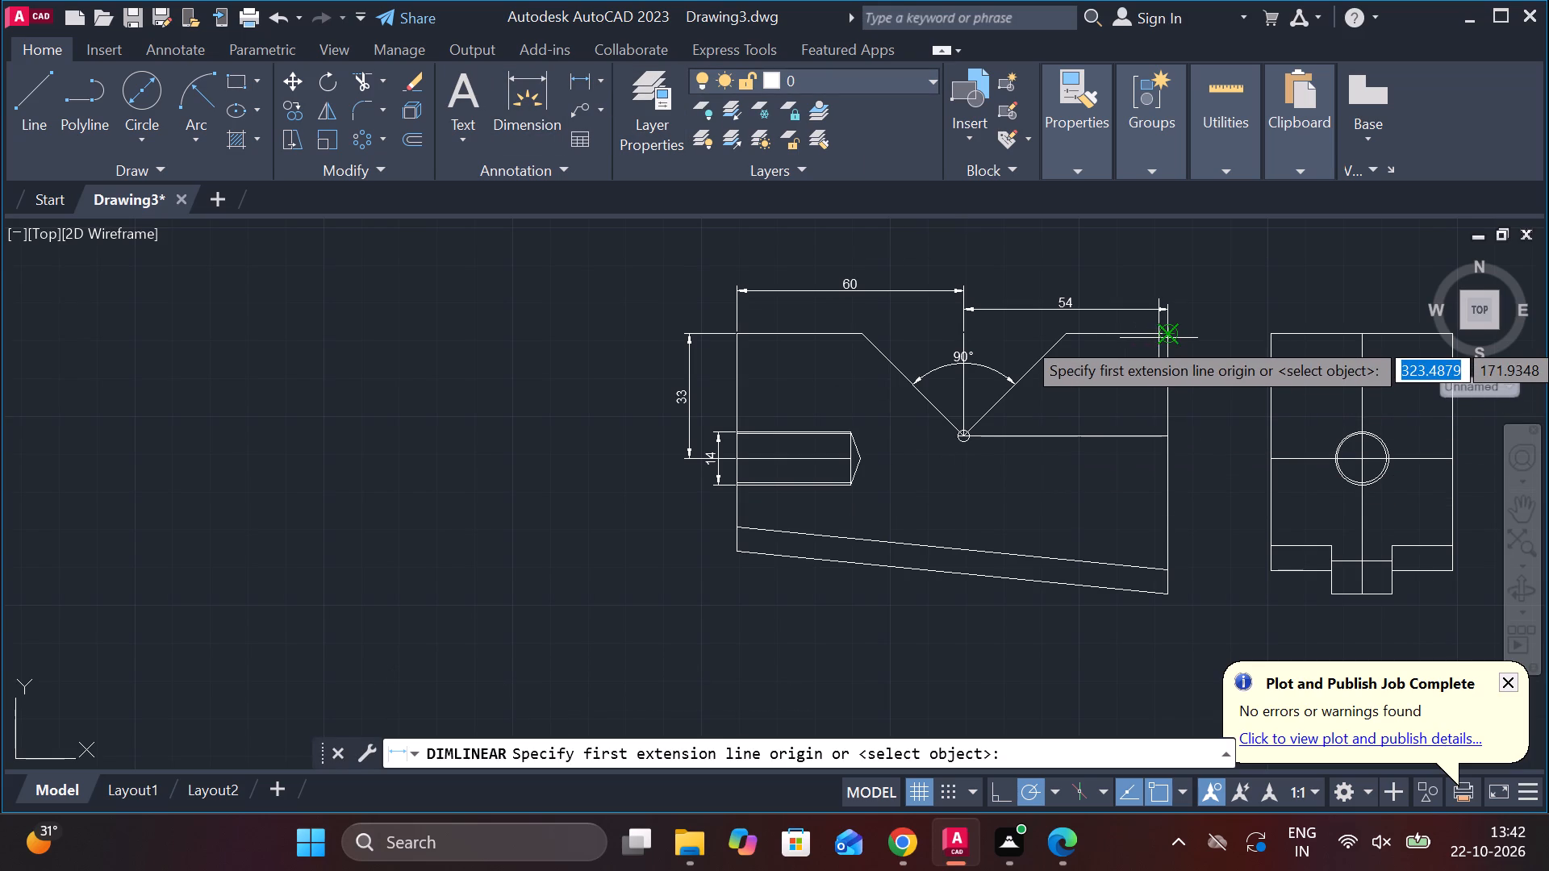
pyautogui.click(1173, 338)
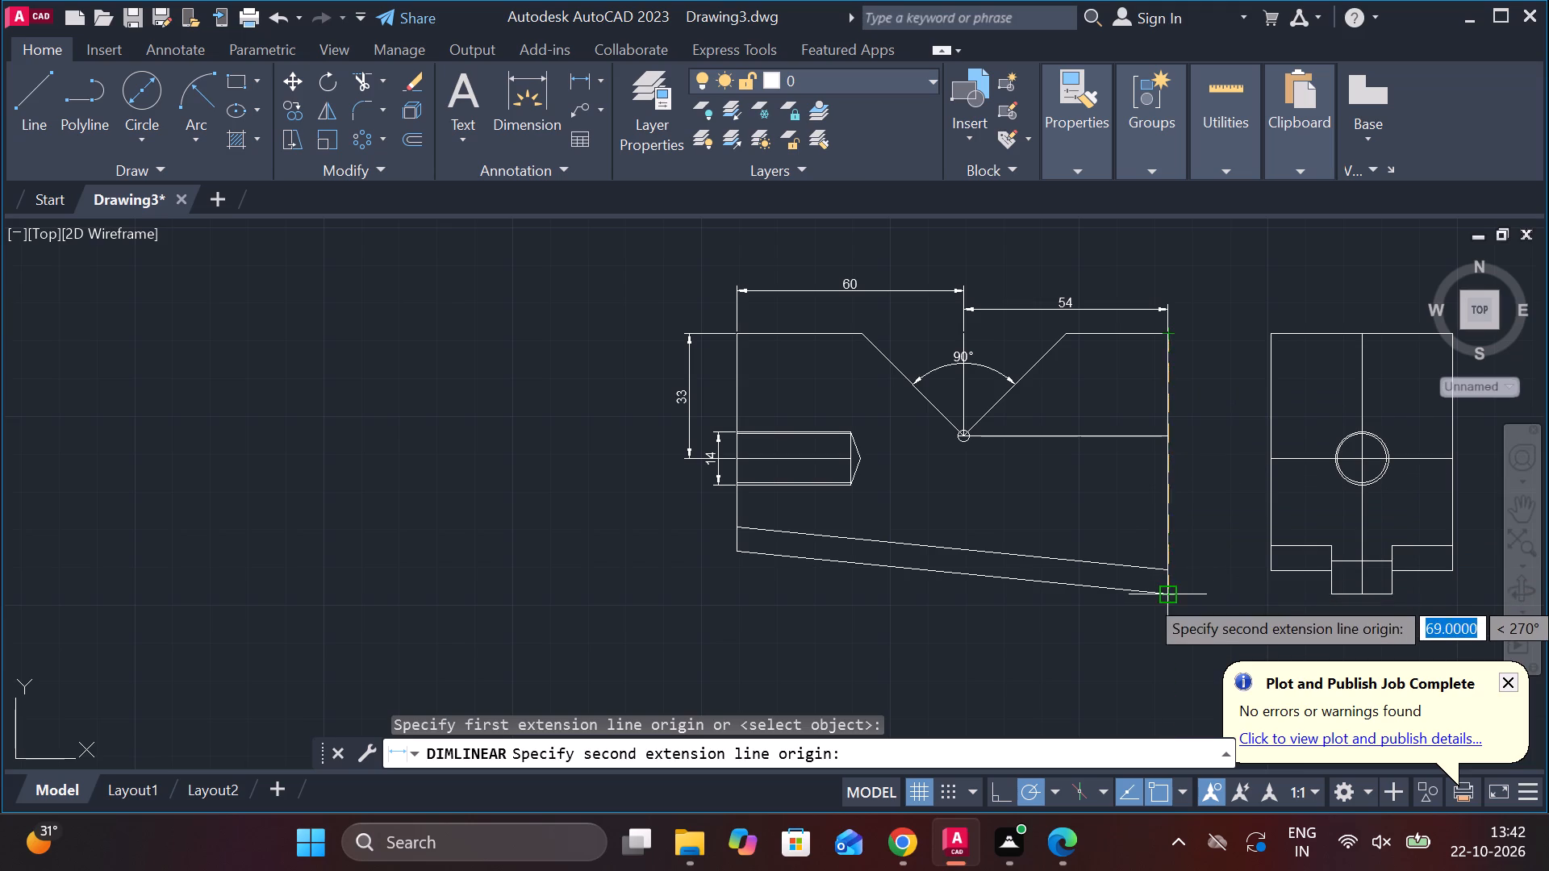
pyautogui.click(1164, 596)
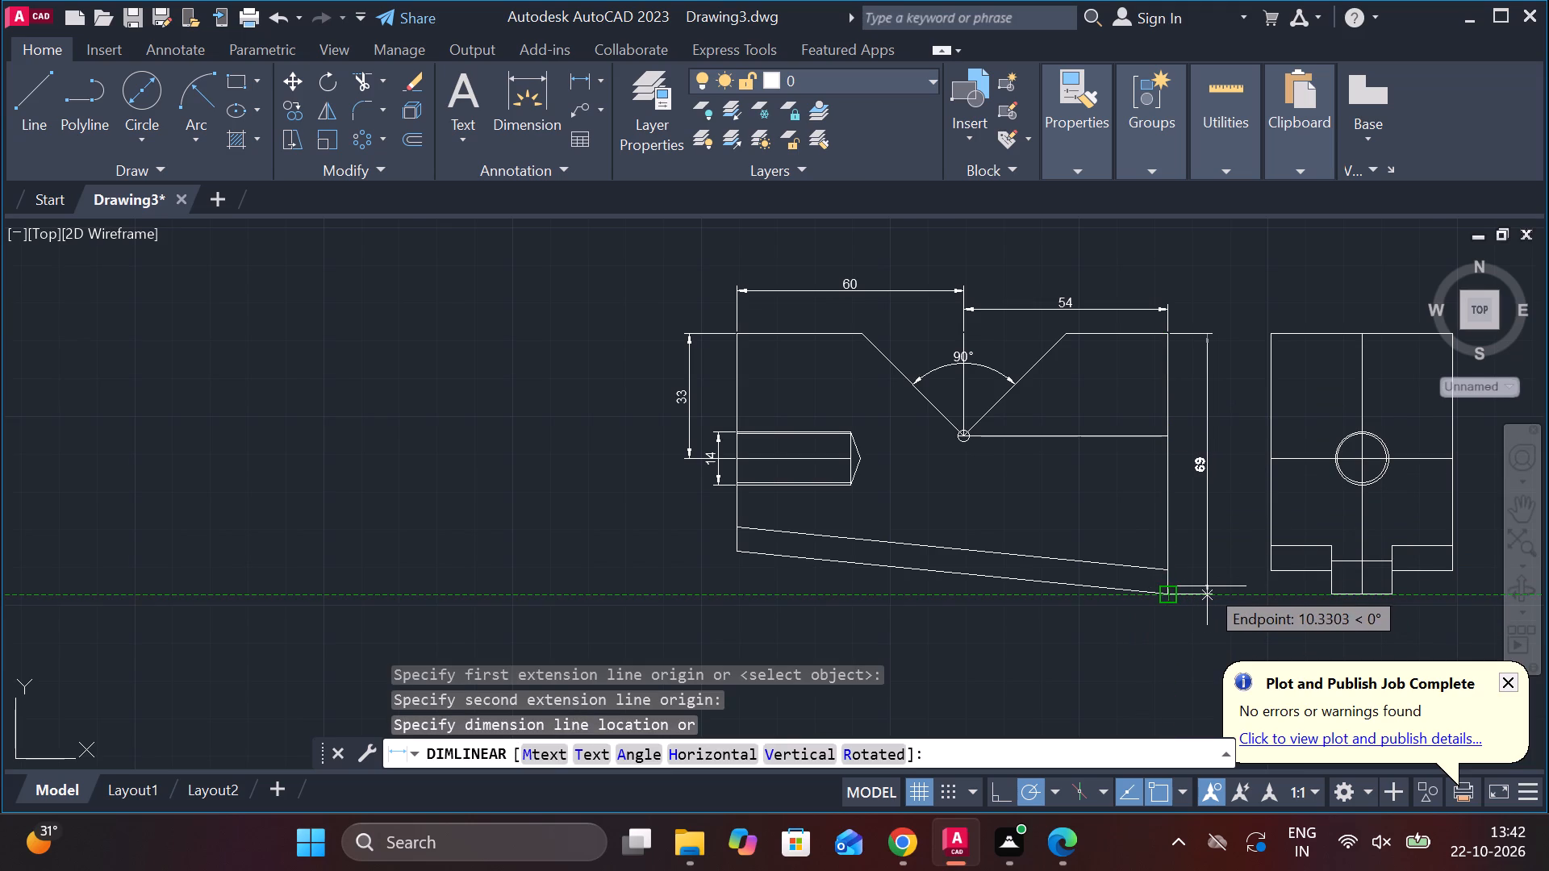
pyautogui.doubleClick(1207, 586)
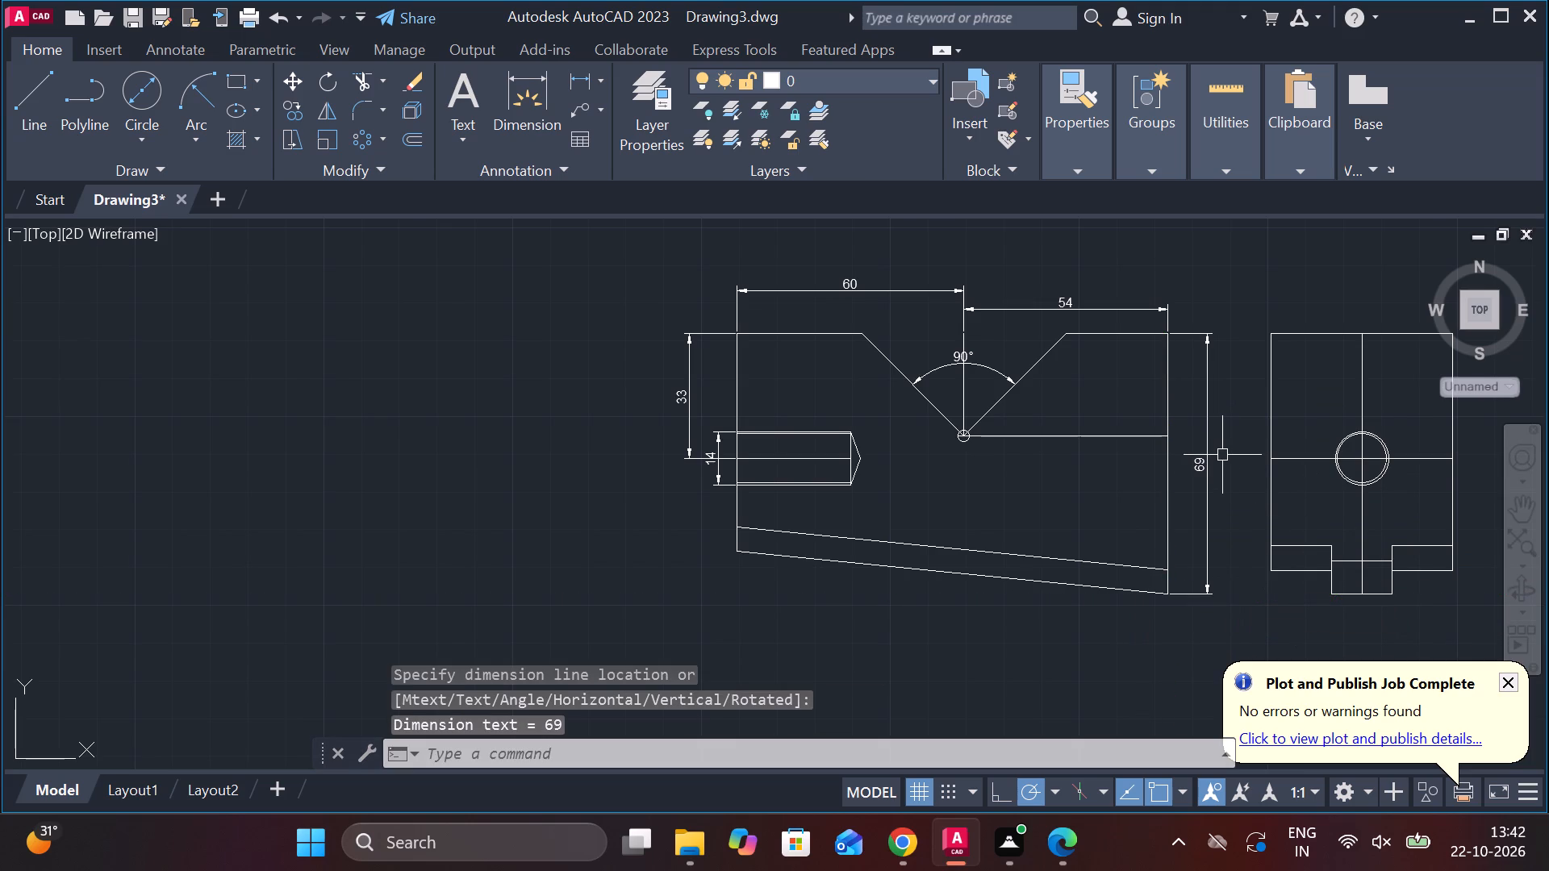
# Add a vertical linear dimension for the notch depth, from its vertex to its upper right corner, placed just right of the notch.
pyautogui.click(591, 81)
pyautogui.scroll(3, 978, 445)
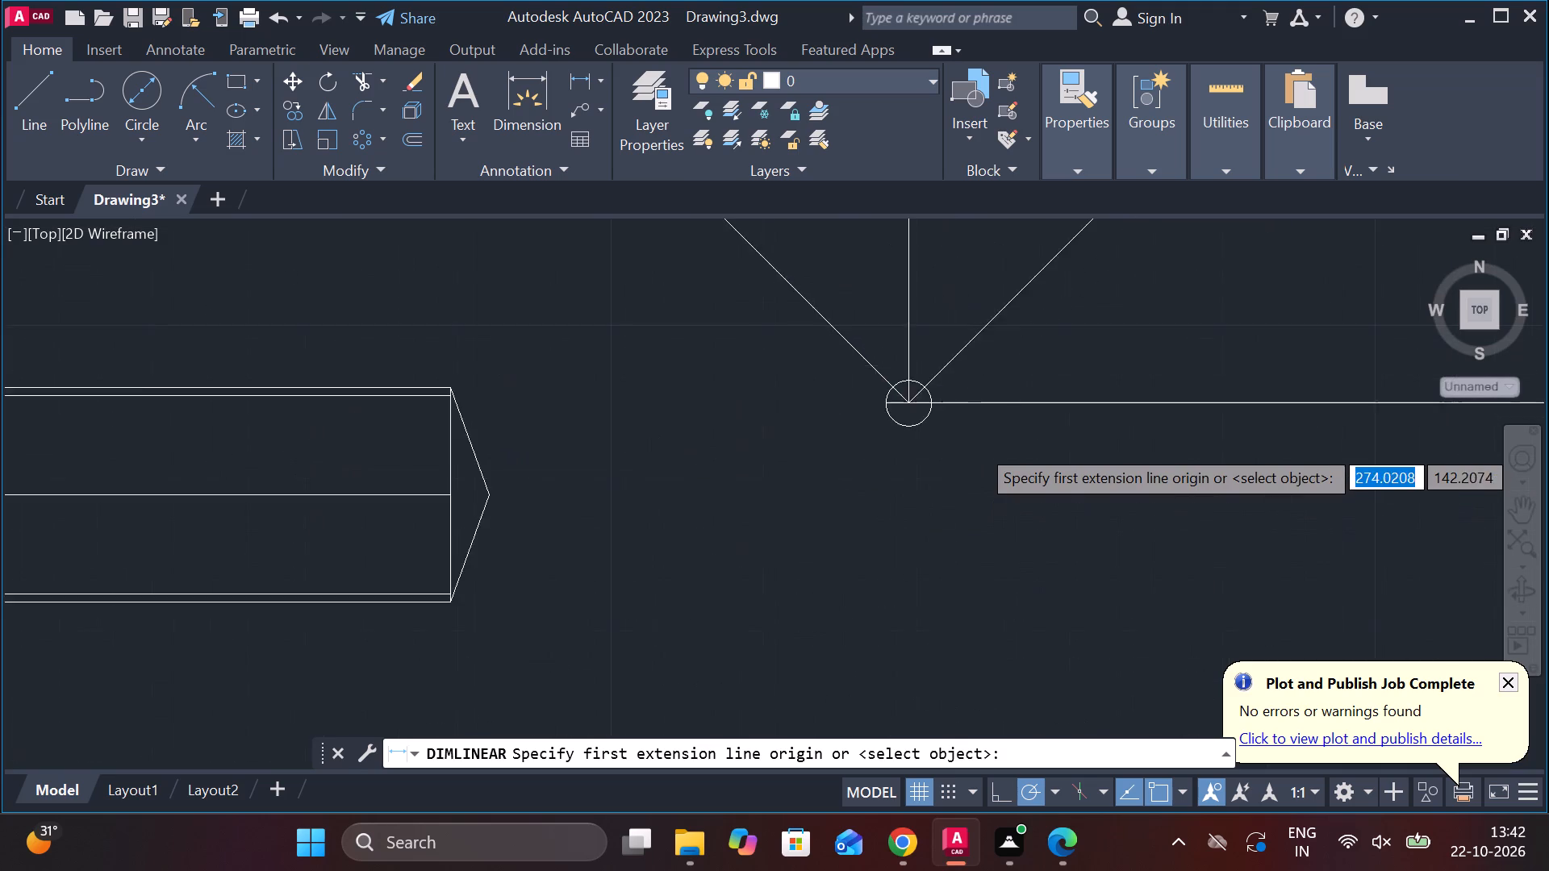
pyautogui.scroll(1, 978, 445)
pyautogui.click(865, 381)
pyautogui.scroll(-2, 971, 410)
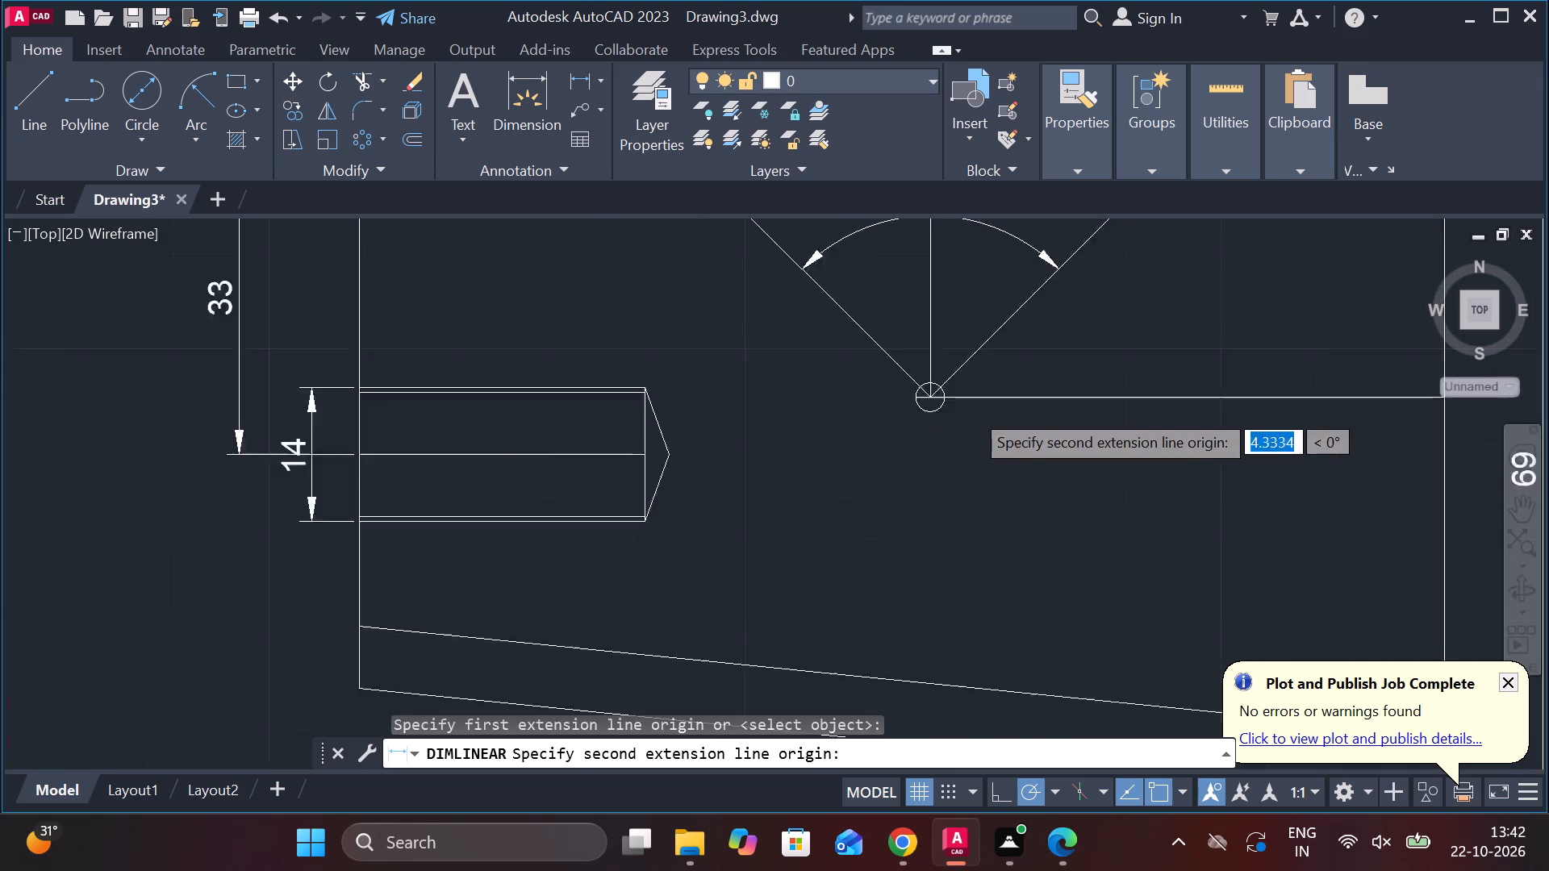
pyautogui.scroll(-2, 971, 410)
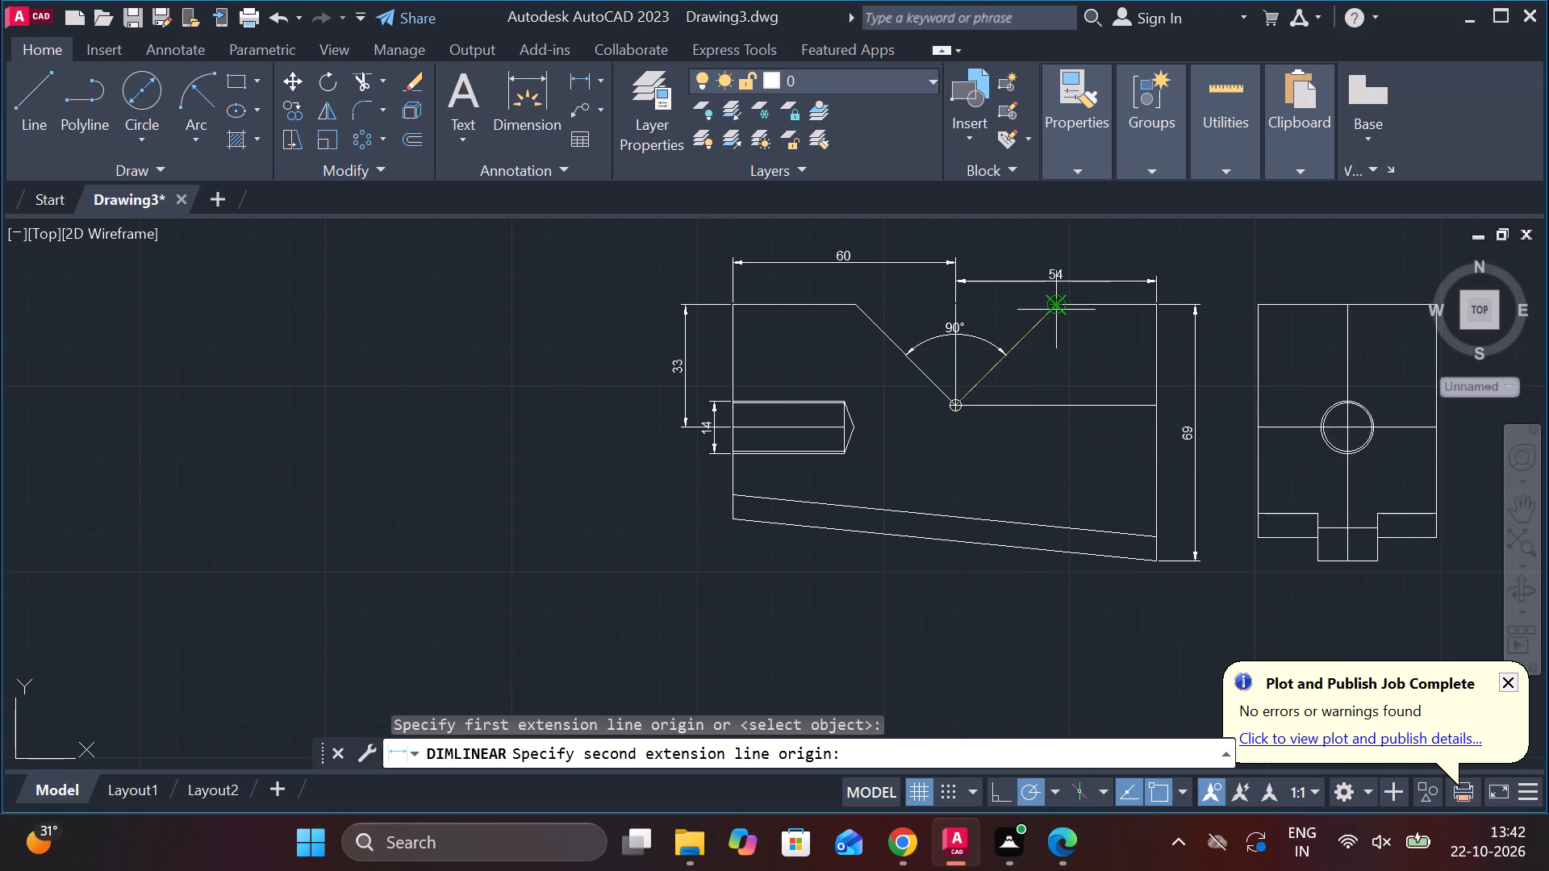
pyautogui.click(1056, 307)
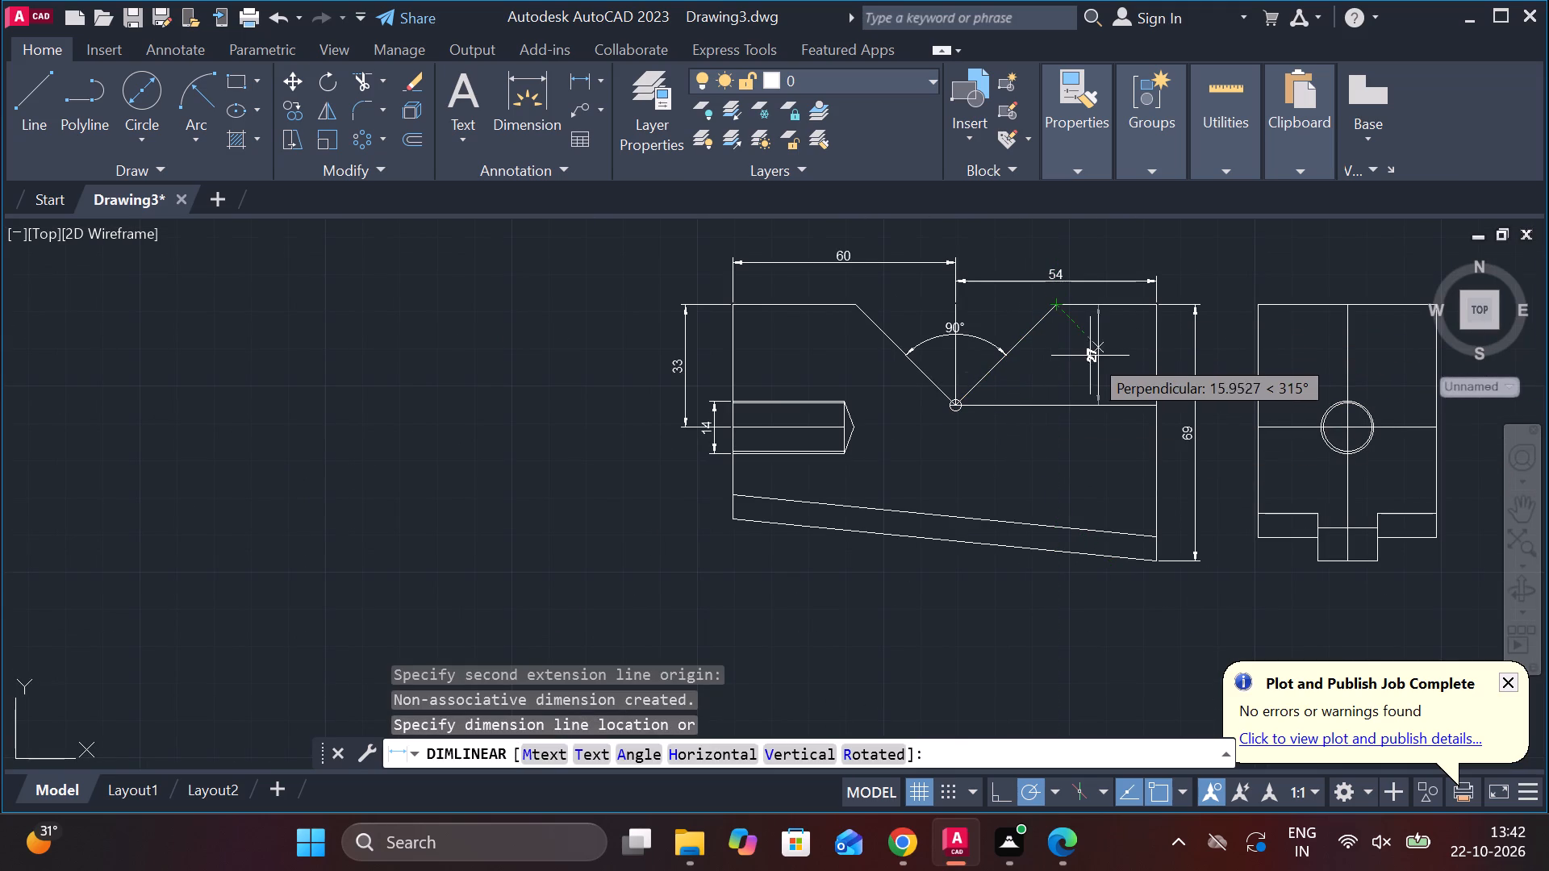
pyautogui.click(1075, 356)
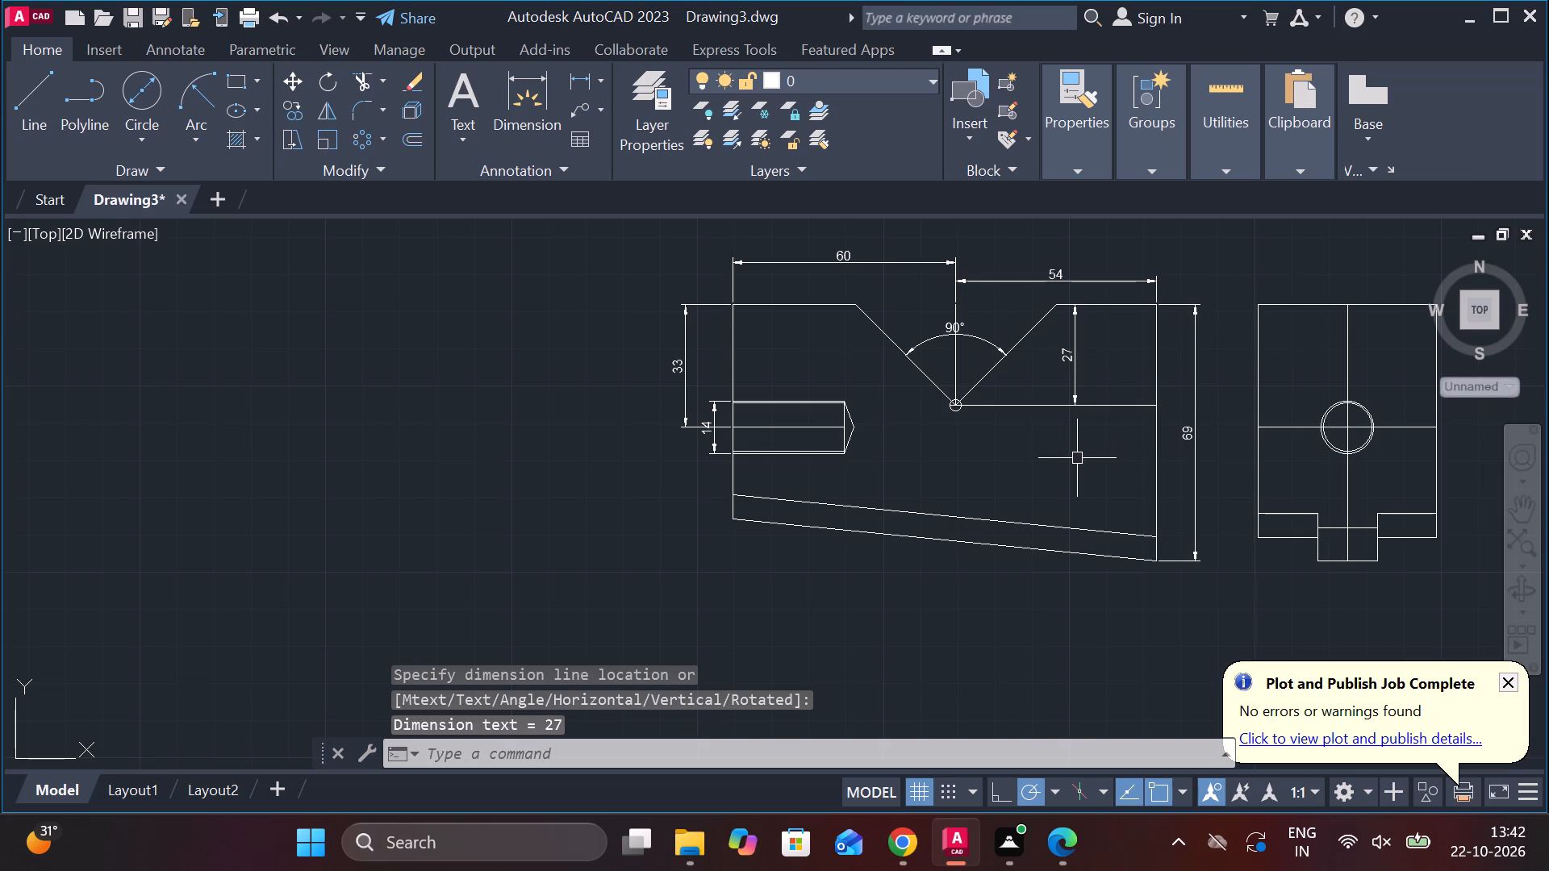
# Trim the small circle's upper arc between the notch's sloped lines and the ends of both sloped lines inside the circle.
pyautogui.click(365, 80)
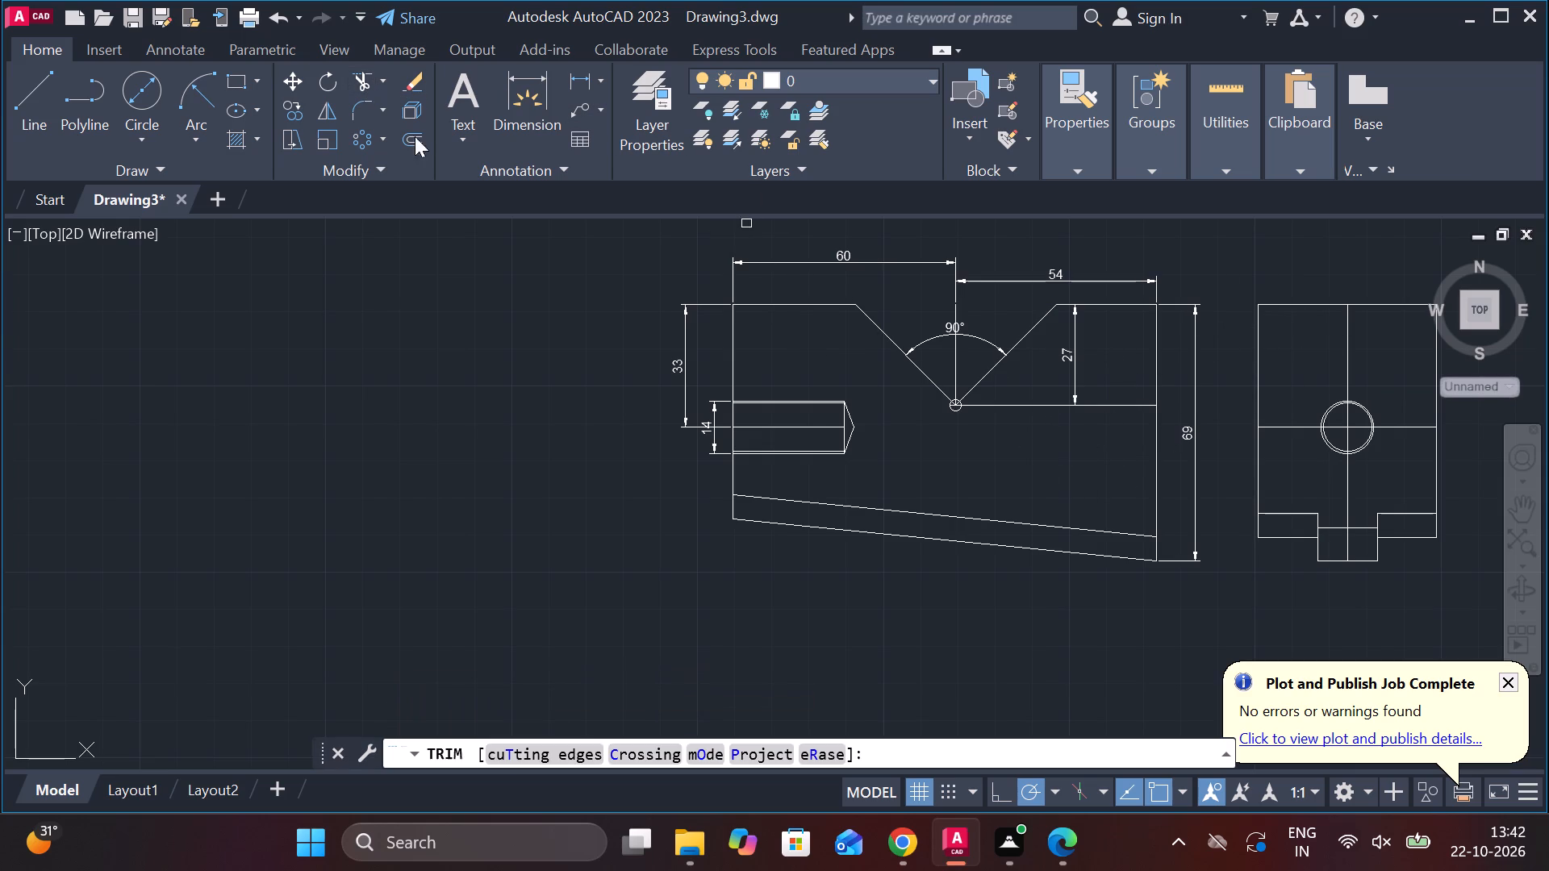
pyautogui.scroll(3, 1043, 510)
pyautogui.scroll(-4, 1004, 460)
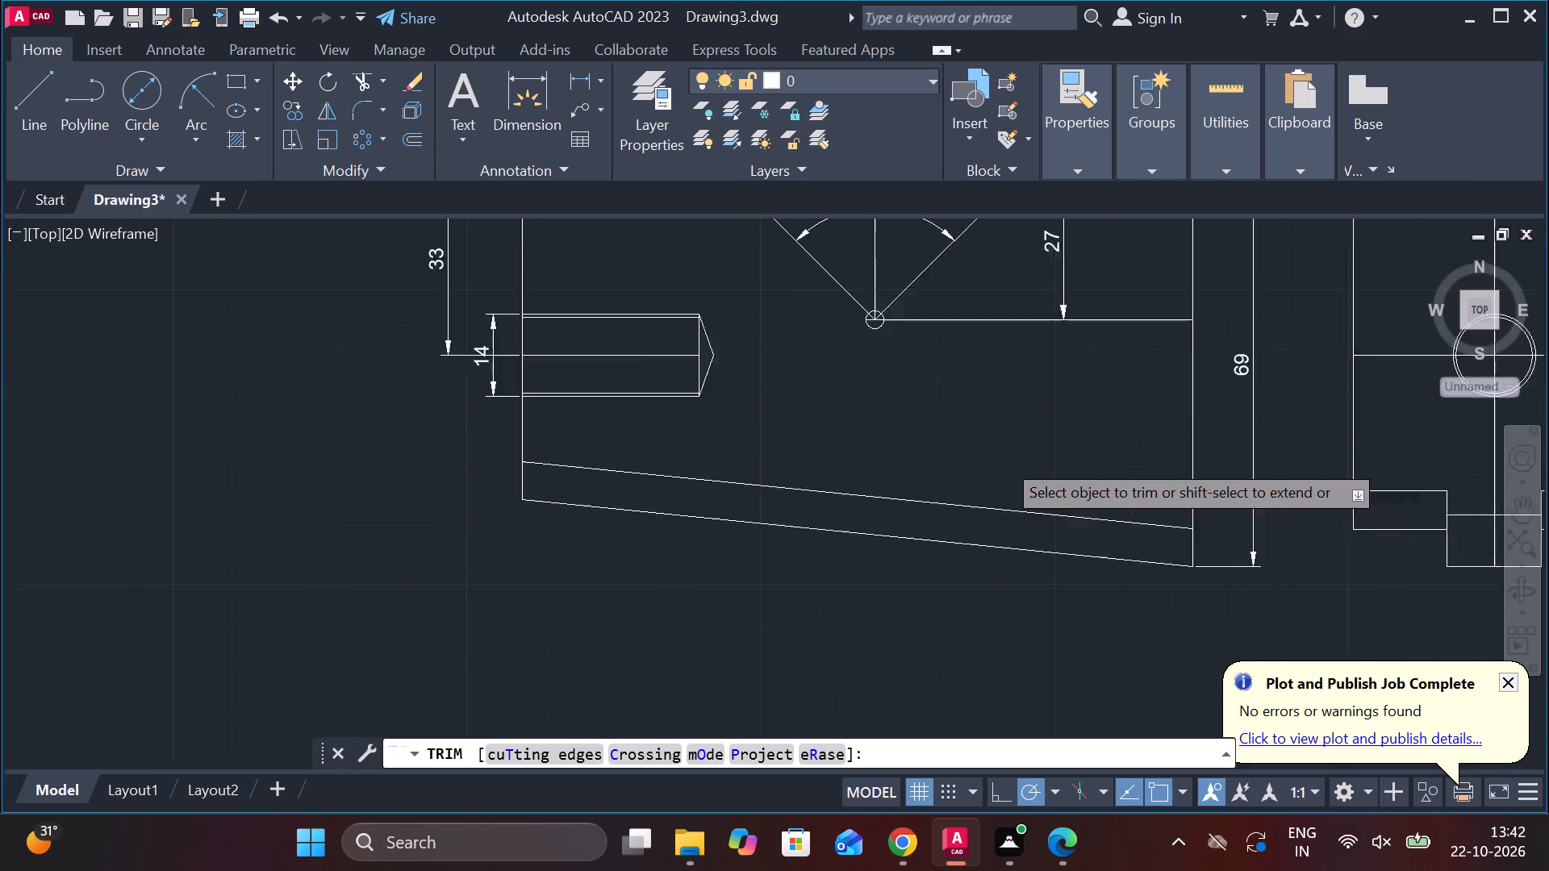
pyautogui.scroll(3, 980, 385)
pyautogui.scroll(2, 875, 439)
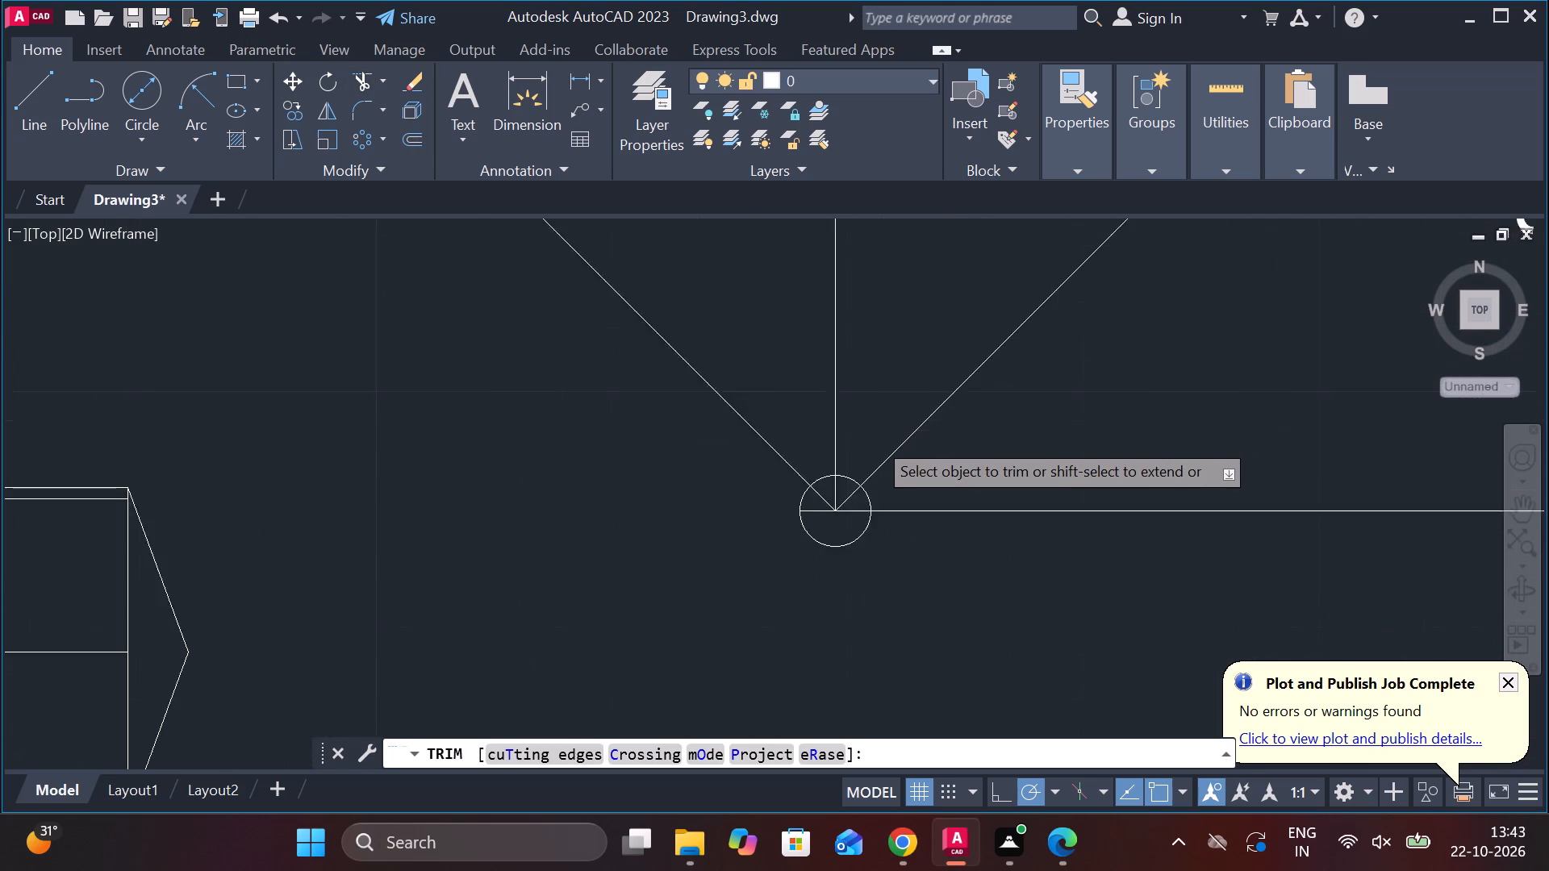
pyautogui.scroll(1, 875, 439)
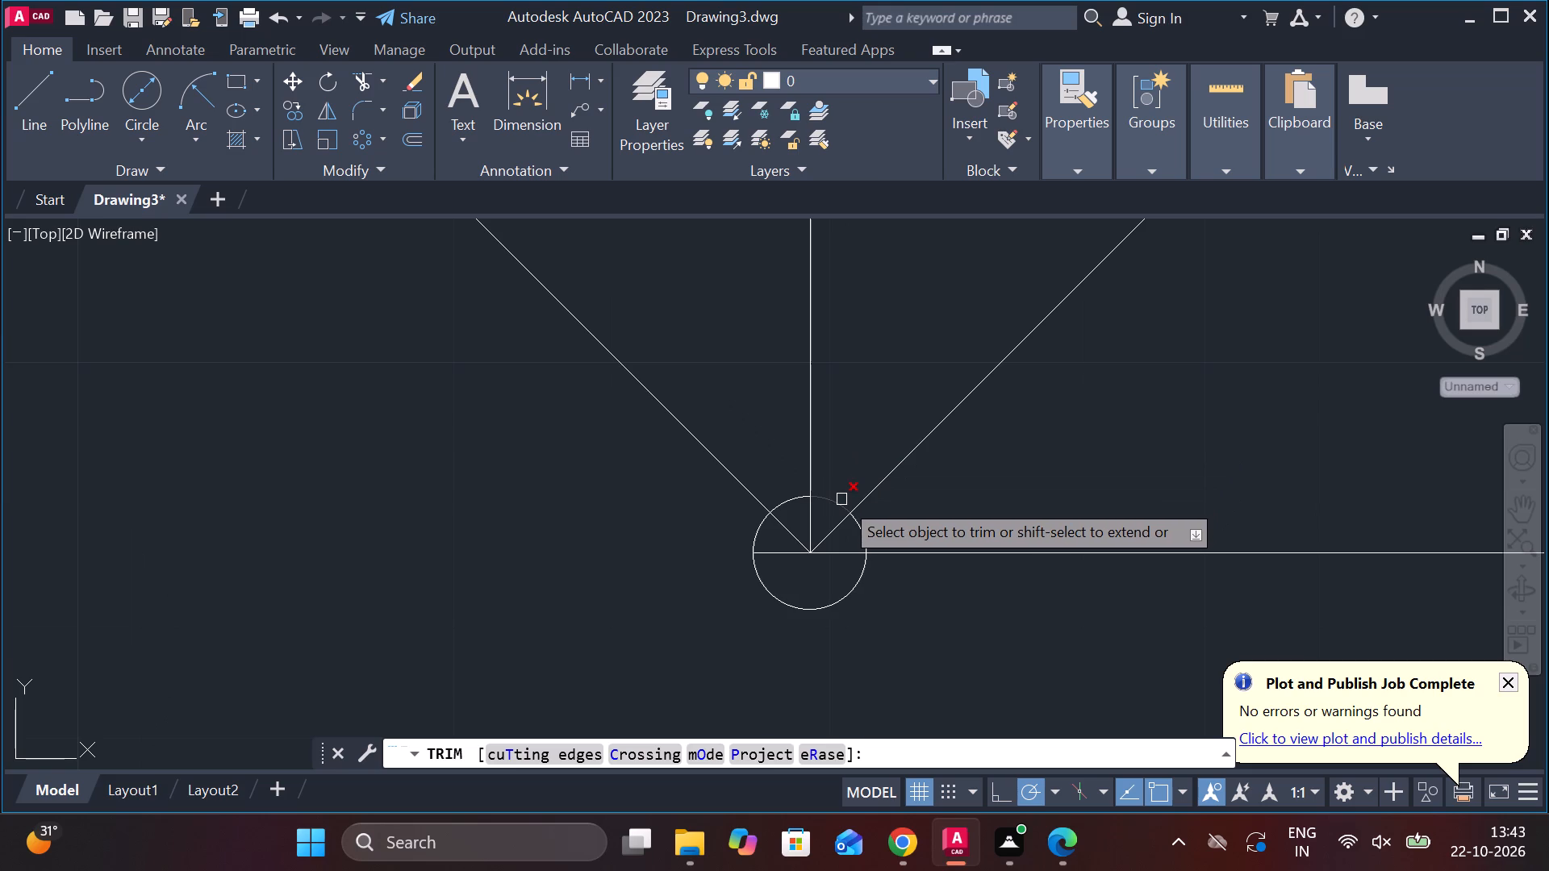
pyautogui.click(841, 499)
pyautogui.click(839, 527)
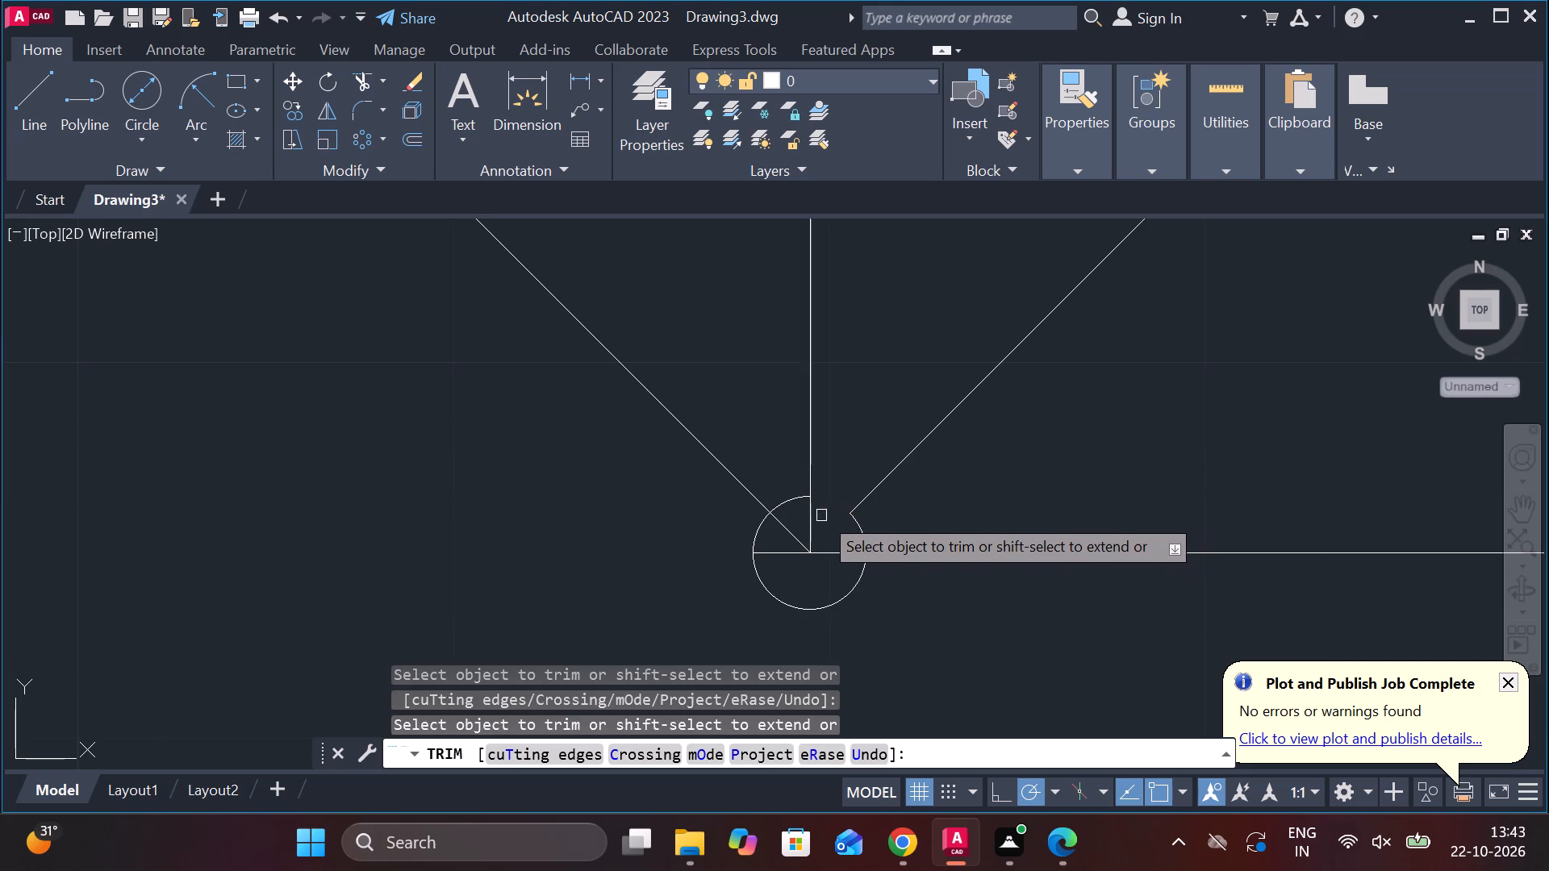
pyautogui.click(794, 502)
pyautogui.click(777, 530)
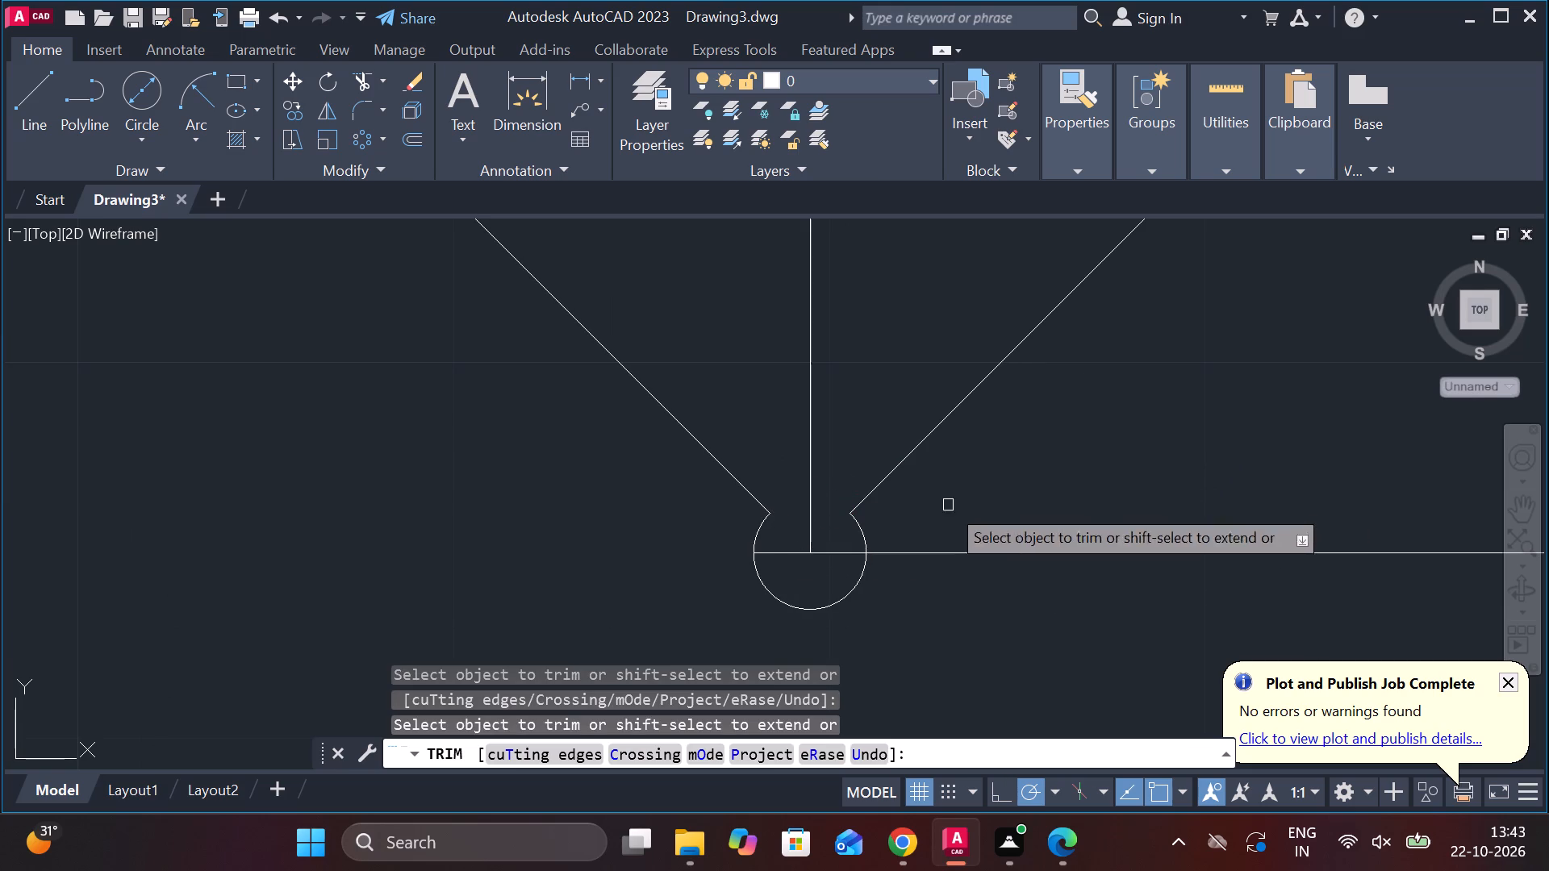
pyautogui.scroll(-2, 1047, 498)
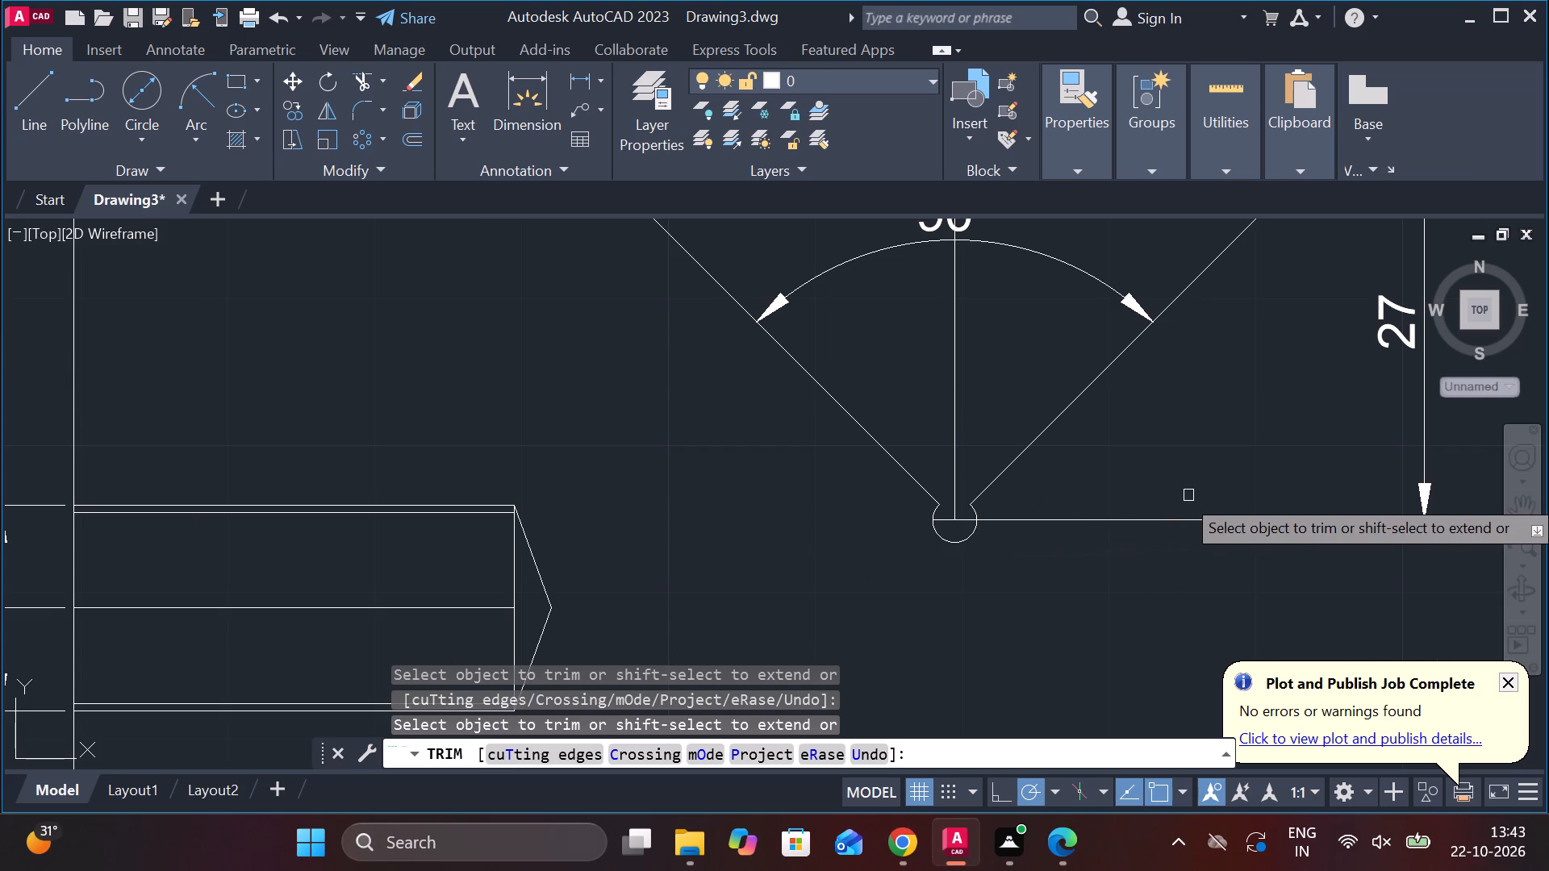
pyautogui.scroll(-1, 1188, 495)
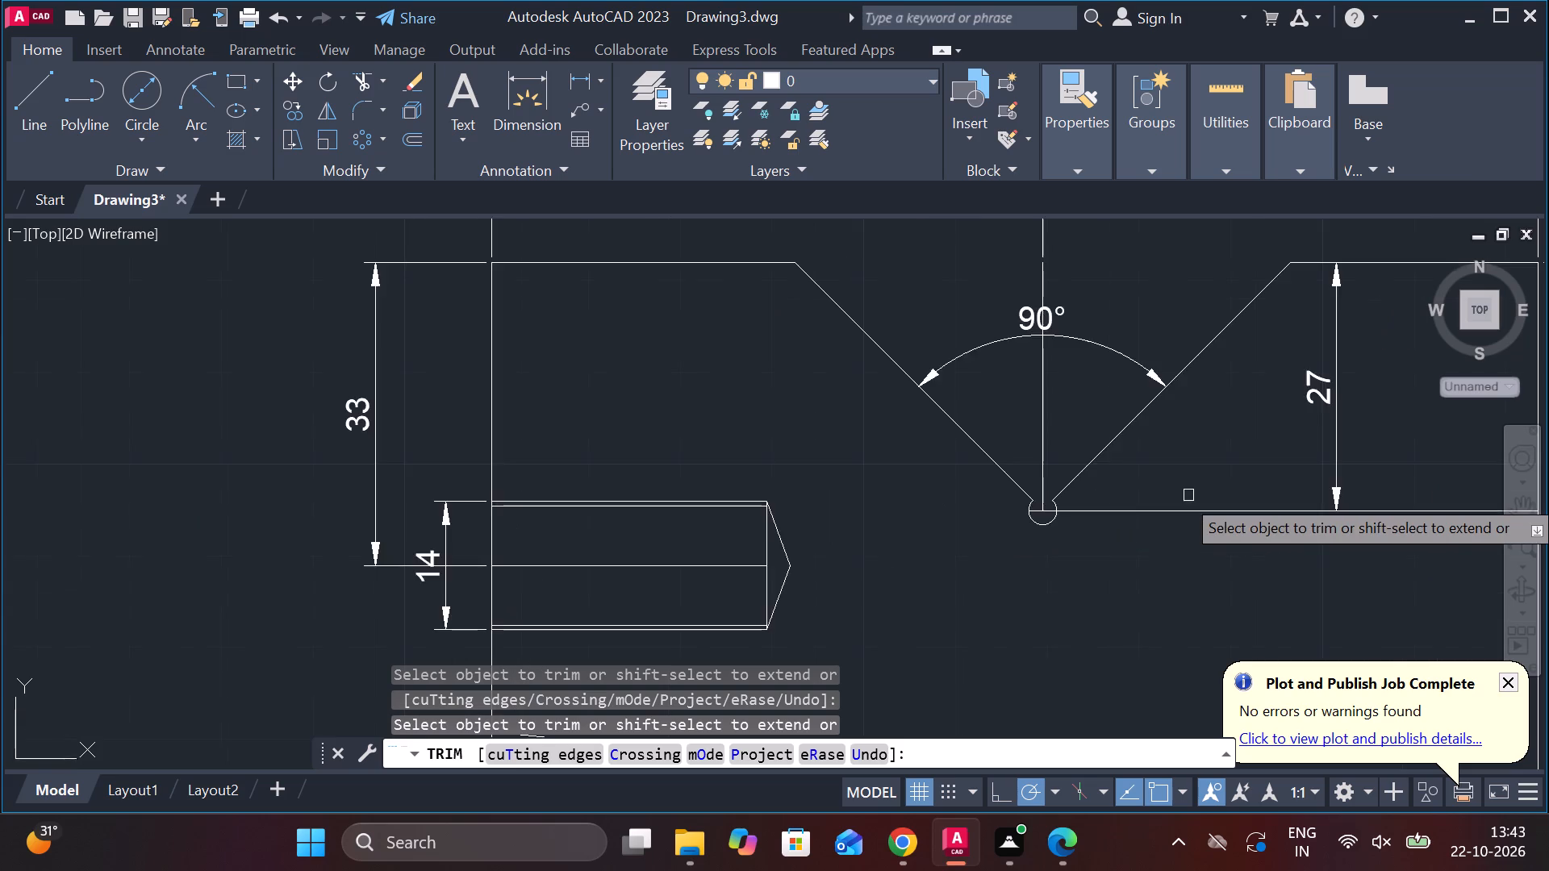
pyautogui.scroll(-1, 1188, 495)
pyautogui.scroll(-2, 1289, 601)
pyautogui.scroll(-3, 983, 540)
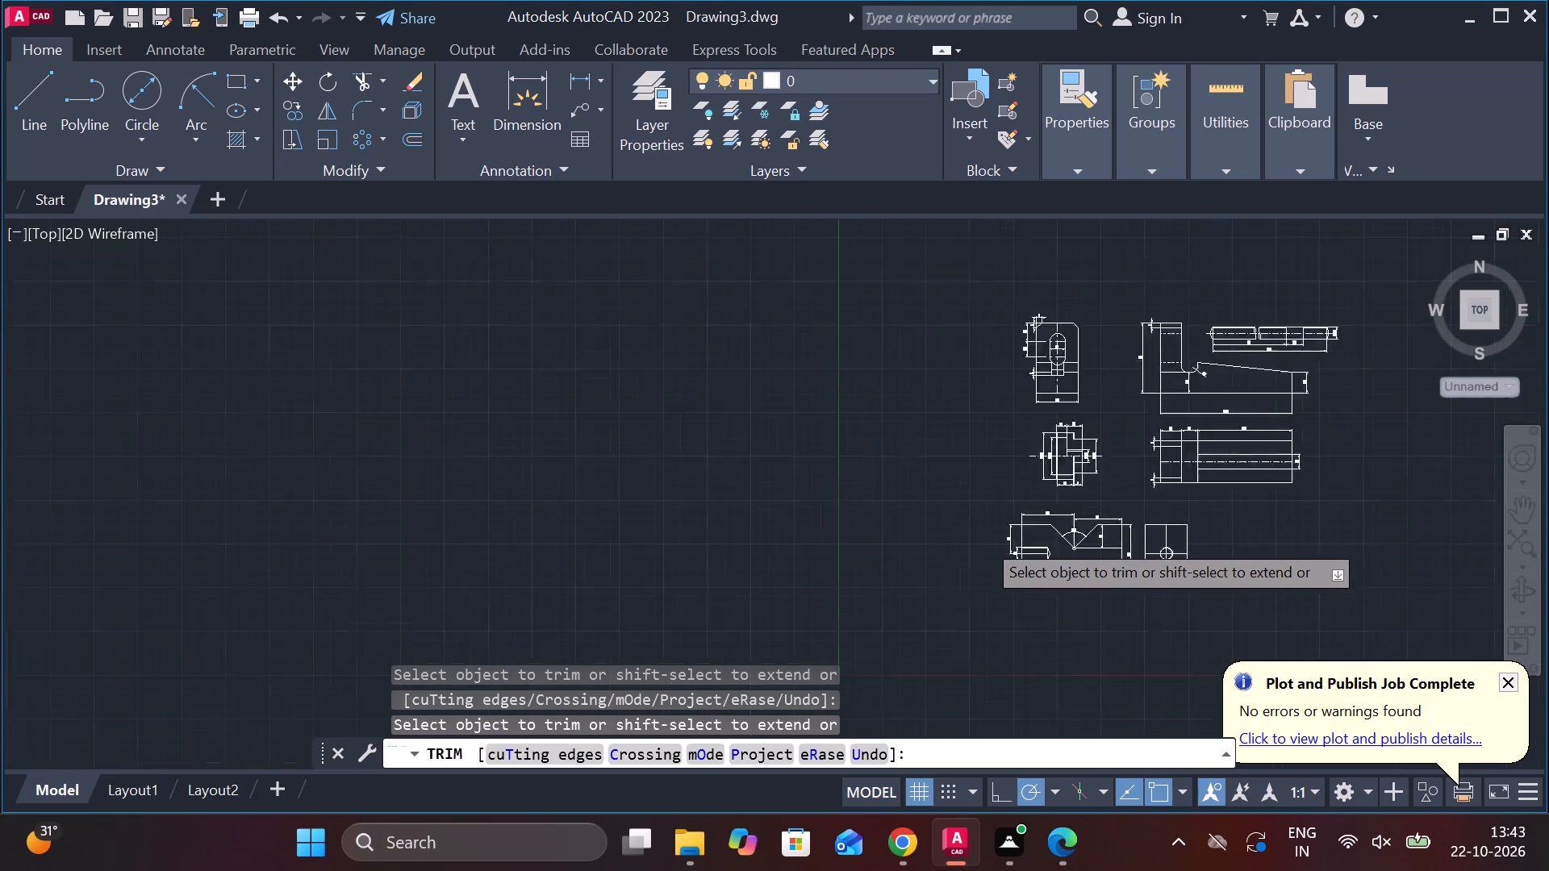
pyautogui.scroll(4, 1163, 598)
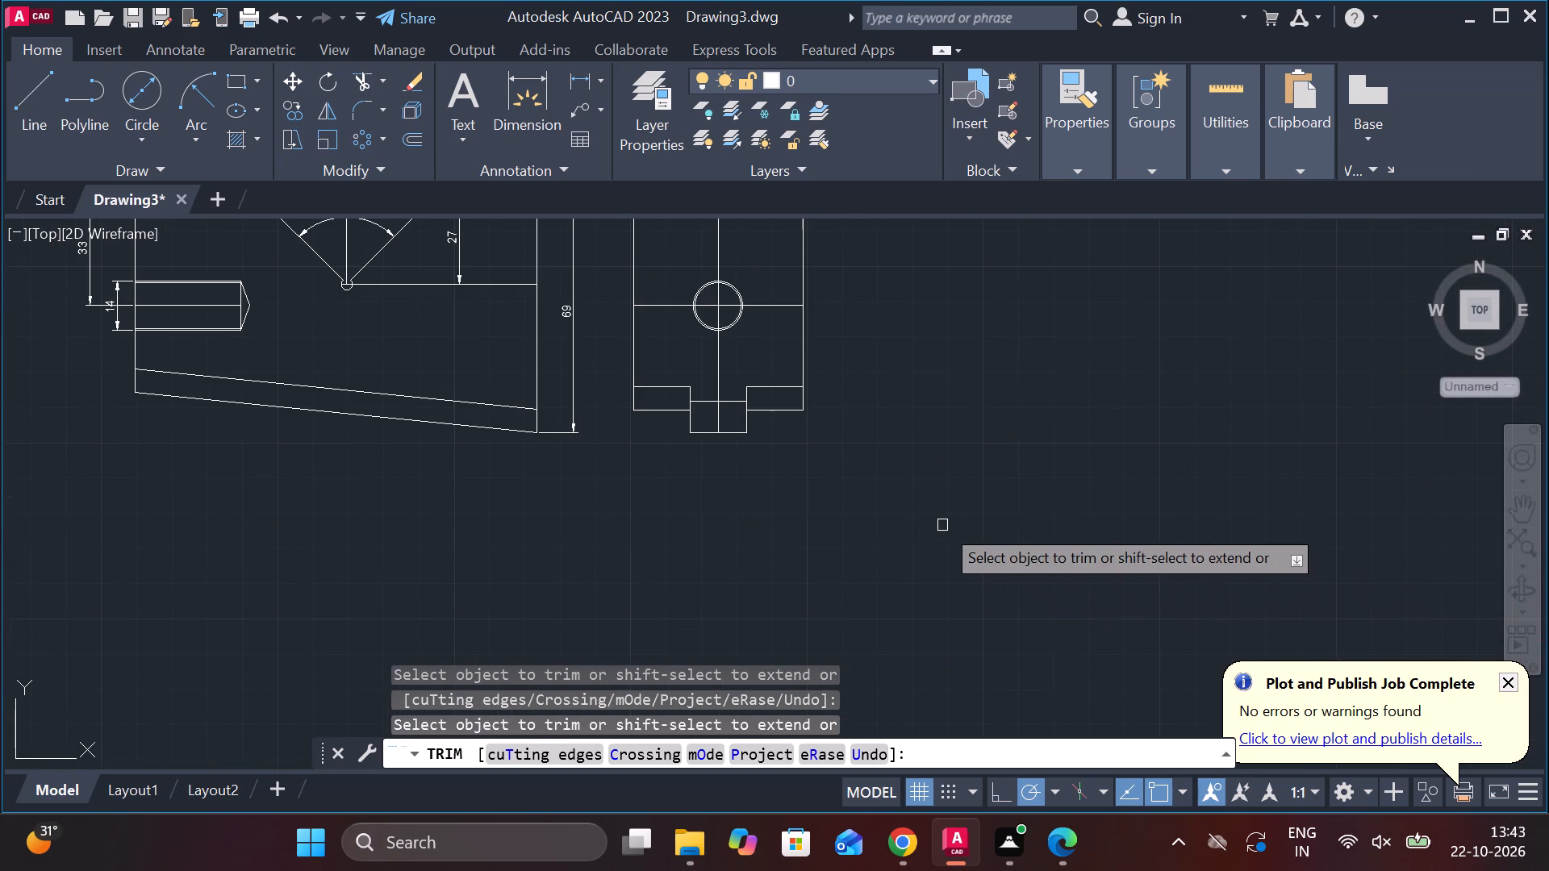
pyautogui.scroll(-2, 732, 486)
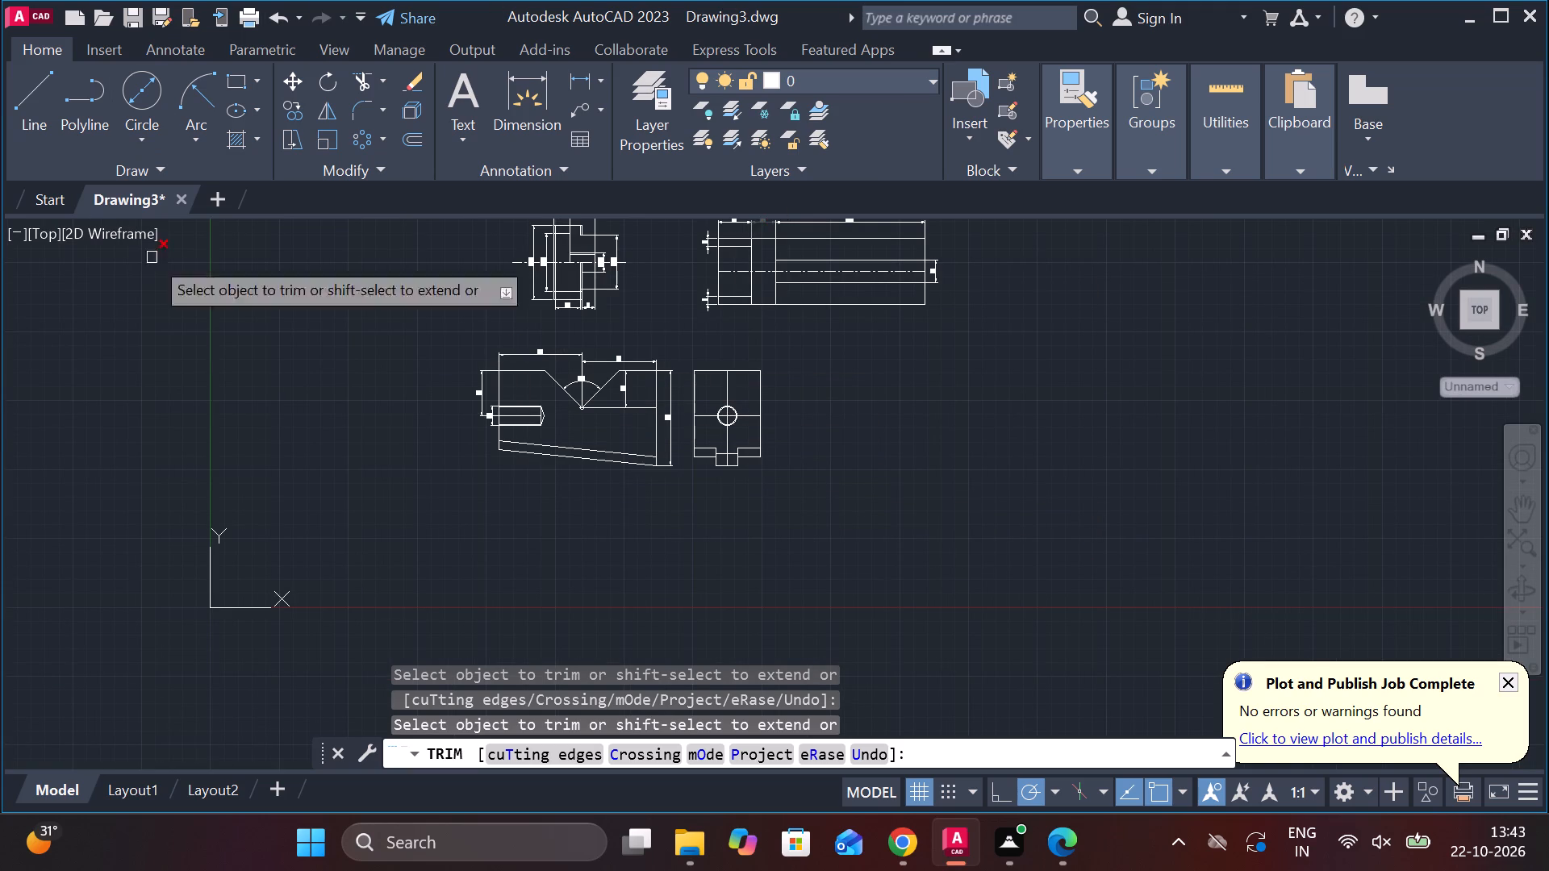
pyautogui.press('Escape')
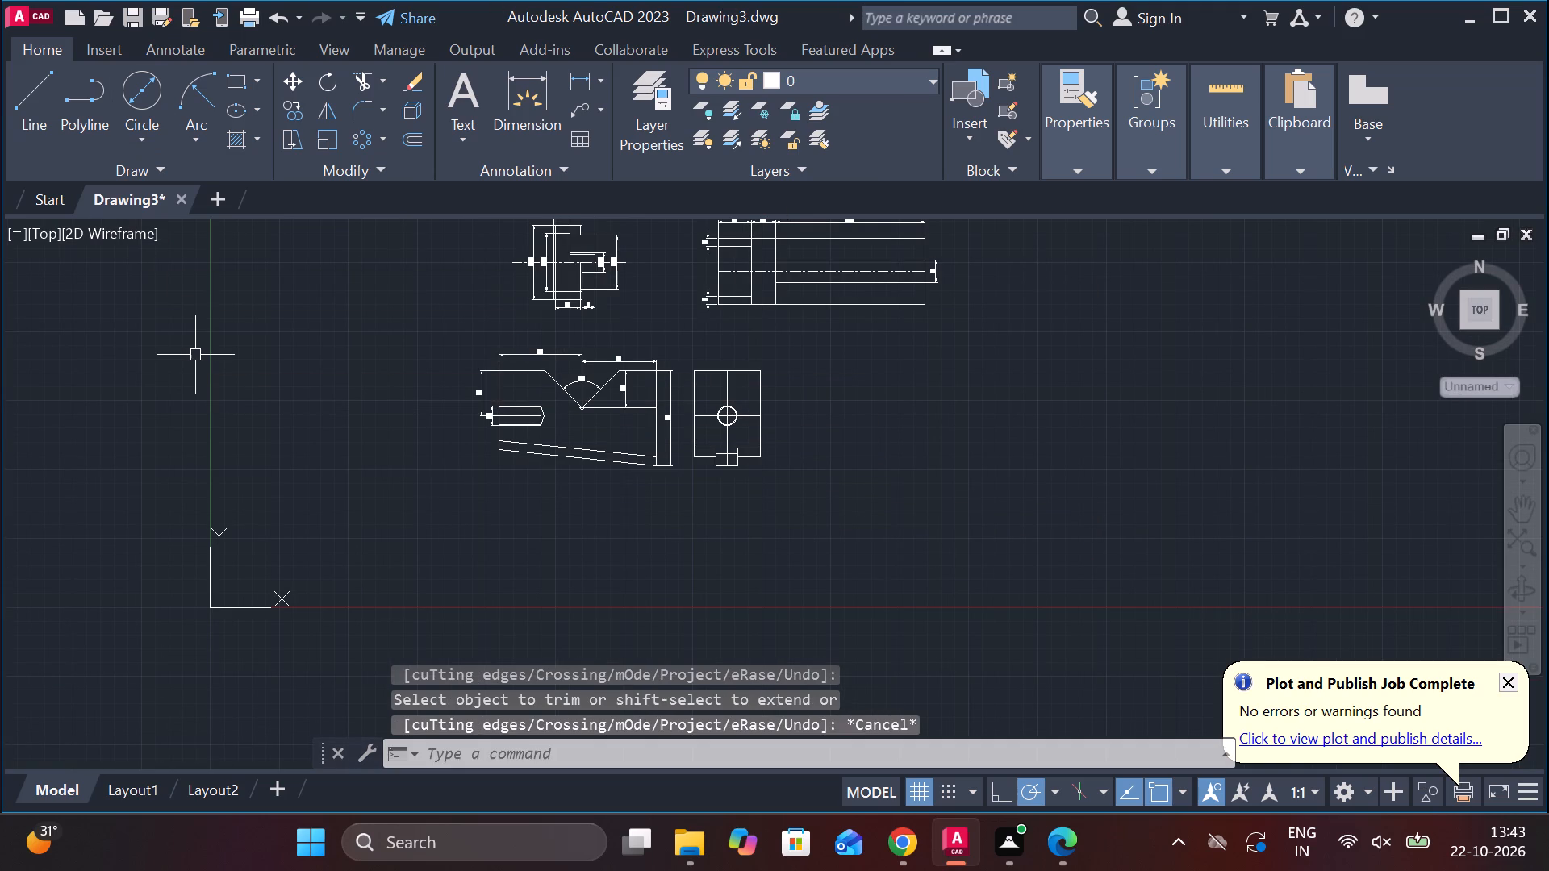
# Set the linetype of the side hole's upper and lower inner lines in the front view to DASHED.
pyautogui.scroll(4, 453, 376)
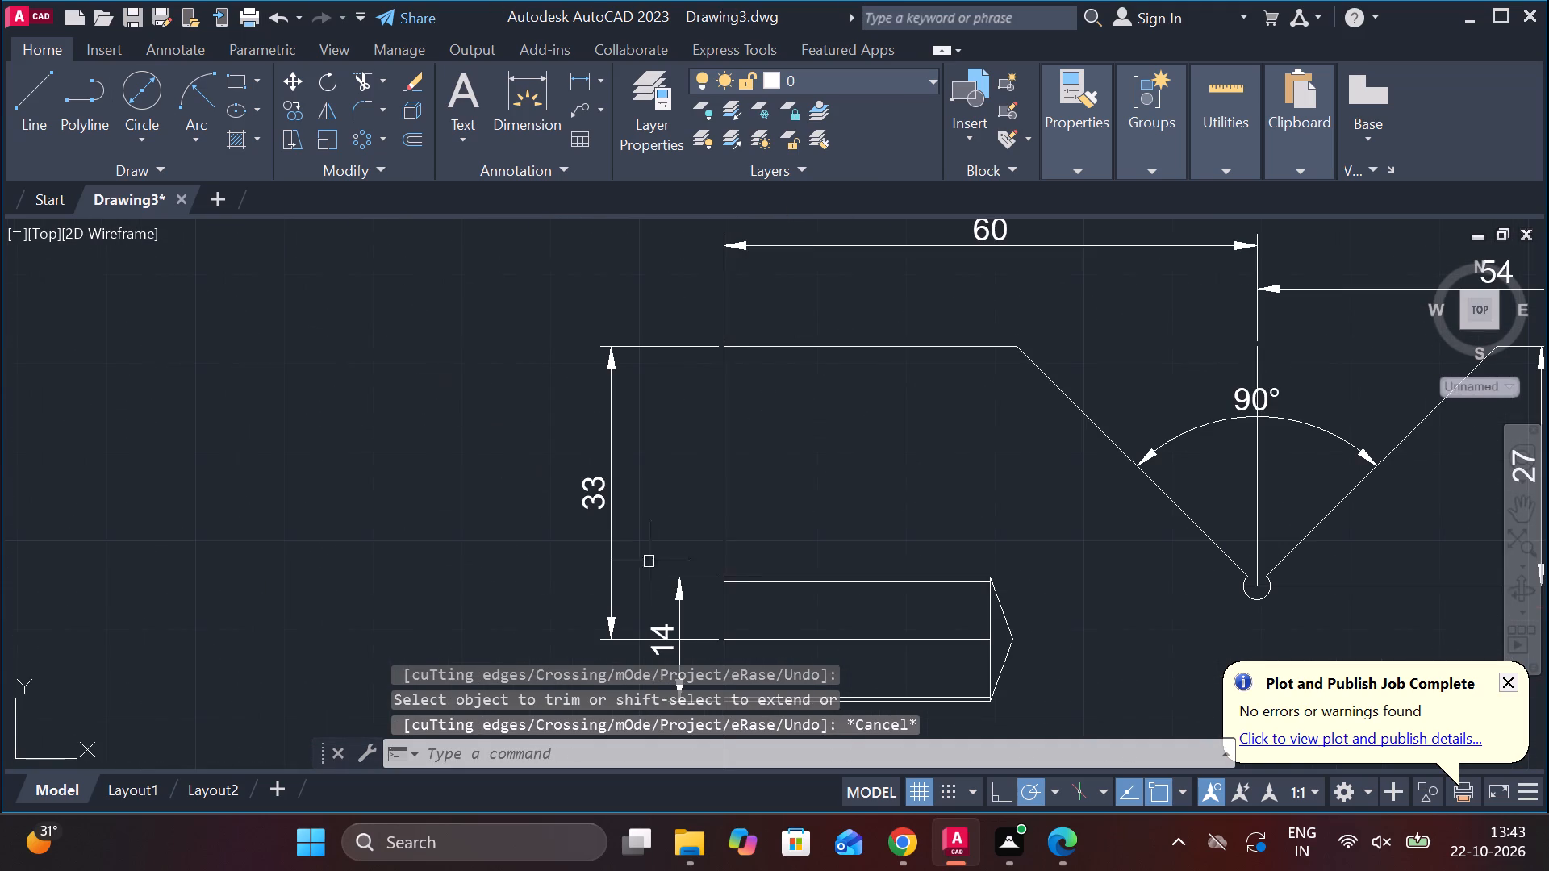
pyautogui.click(794, 585)
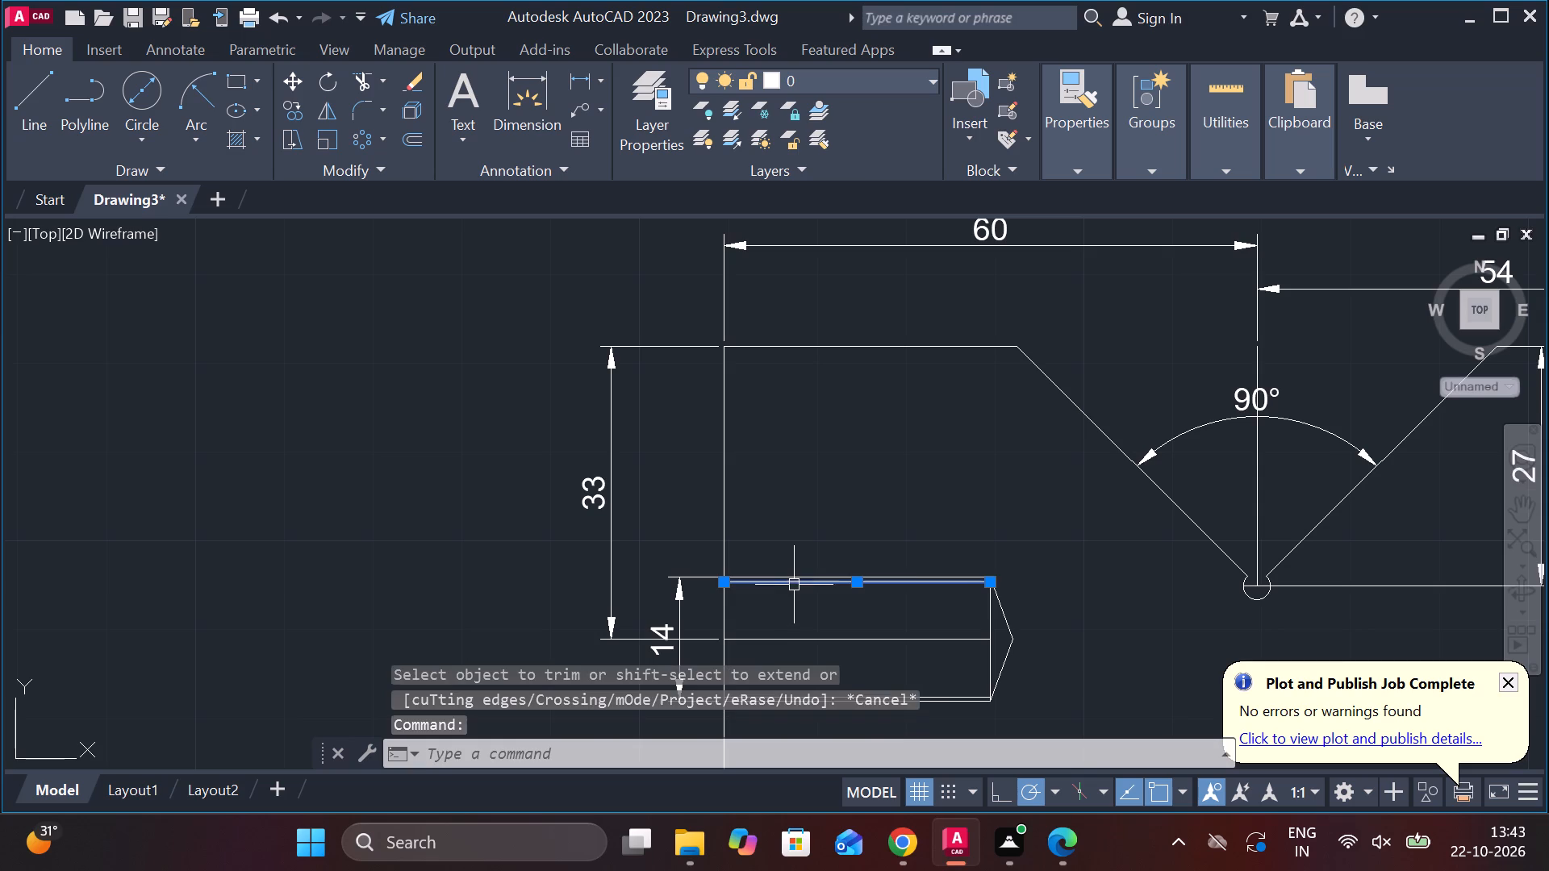
pyautogui.click(1075, 167)
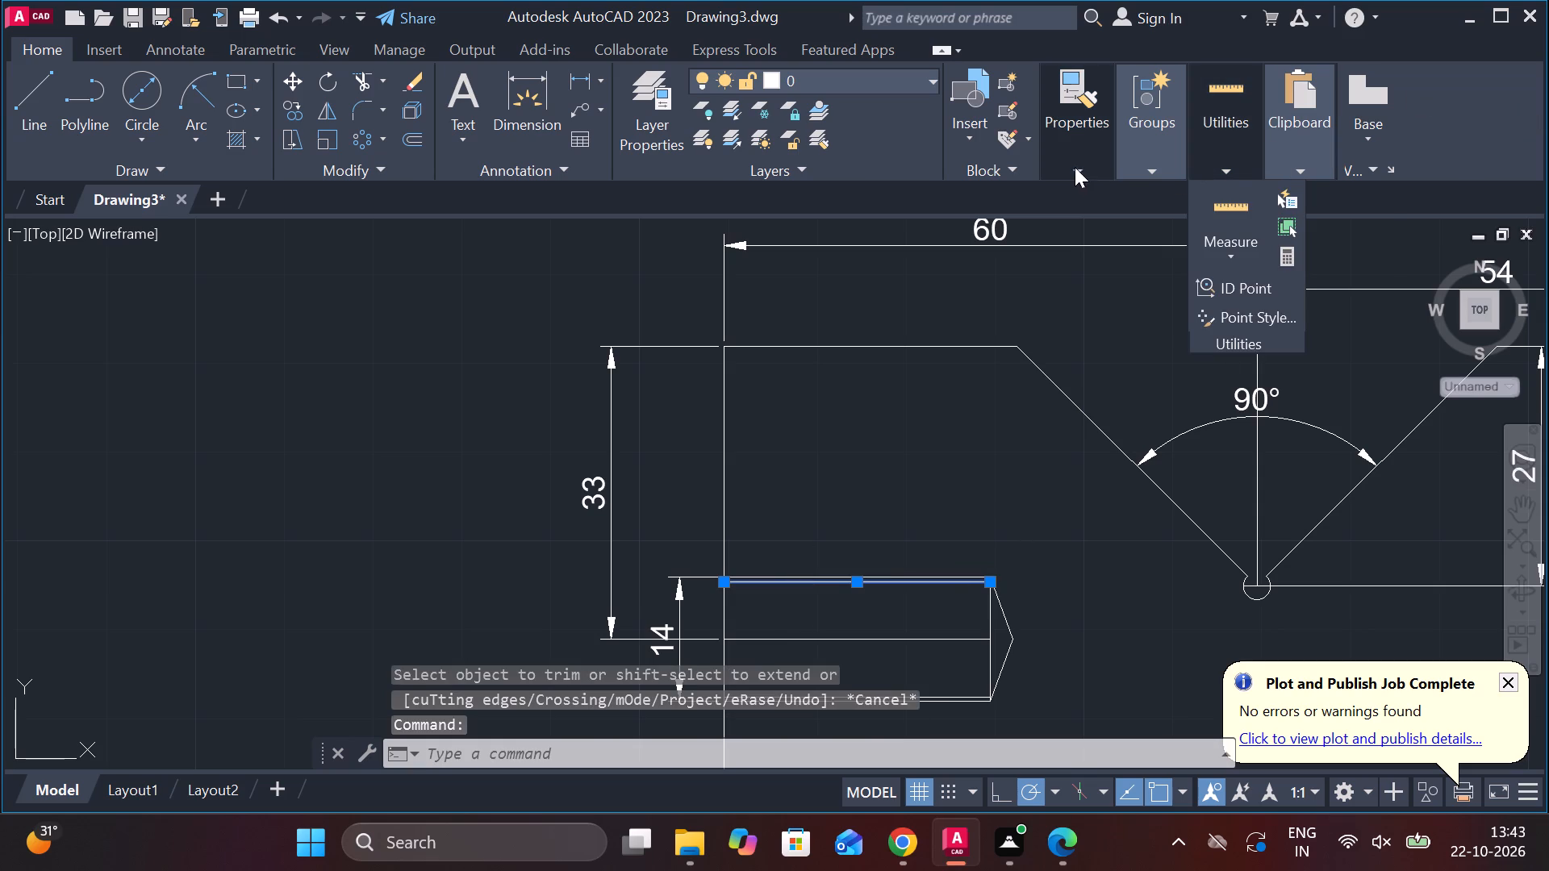
pyautogui.scroll(1, 1003, 474)
pyautogui.scroll(-4, 1003, 474)
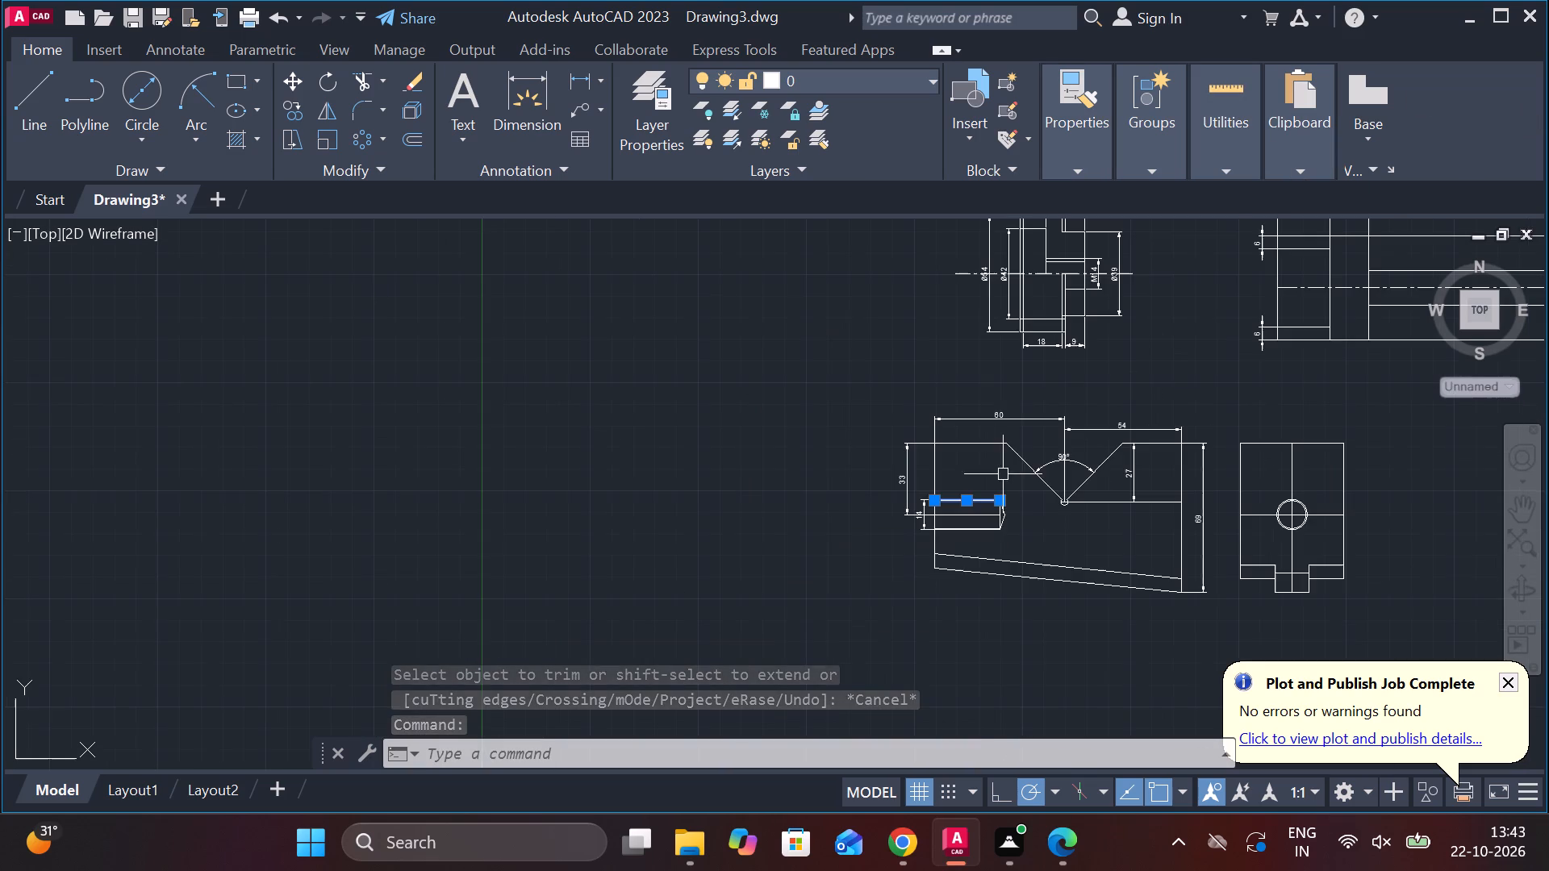
pyautogui.scroll(5, 989, 513)
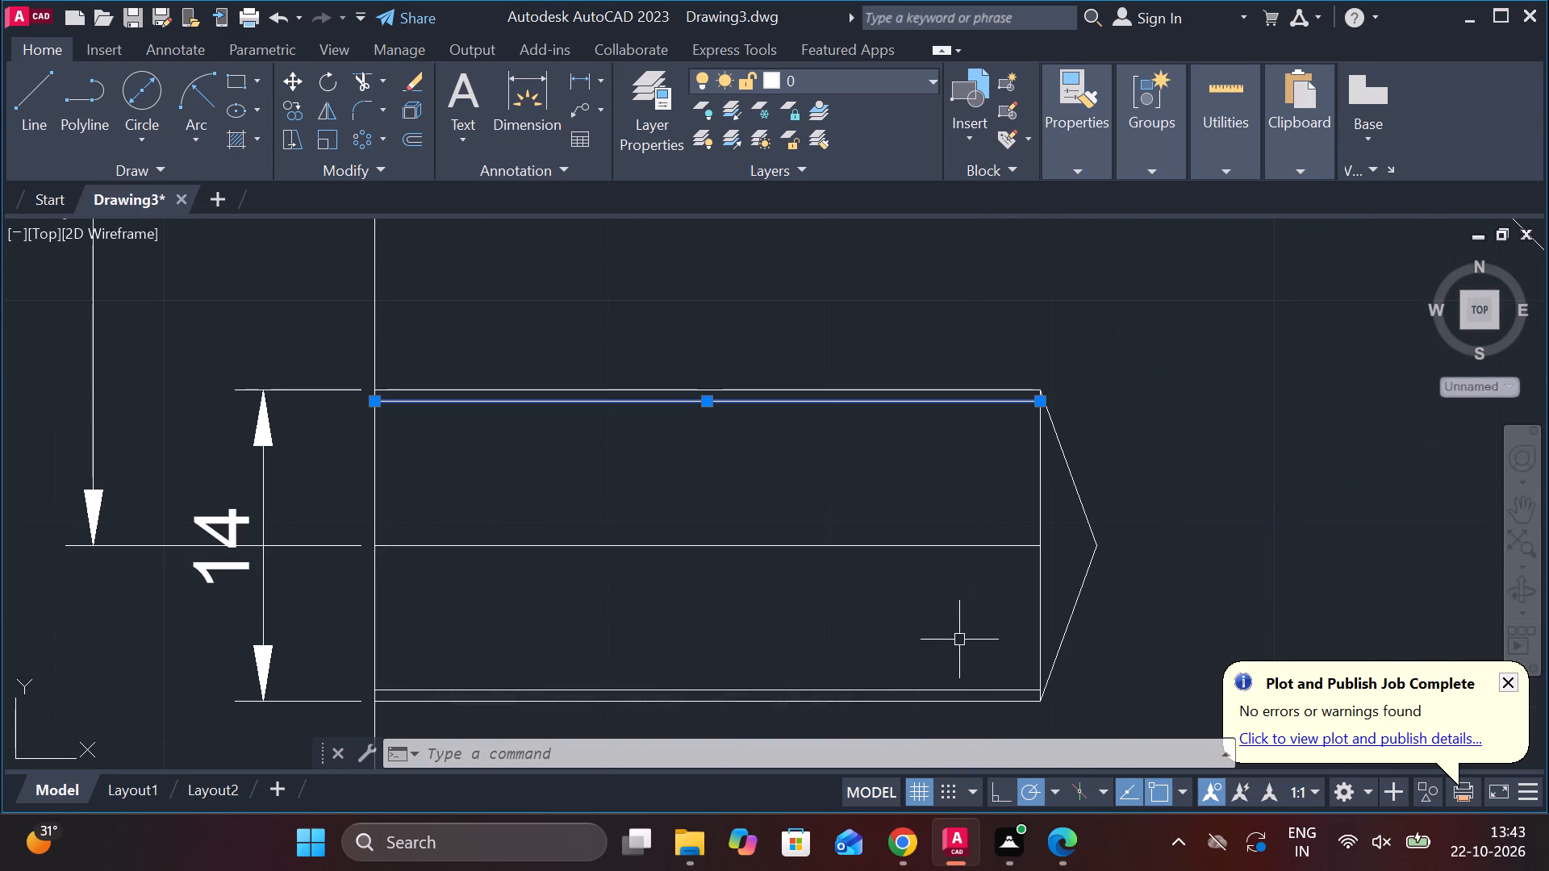
pyautogui.click(960, 685)
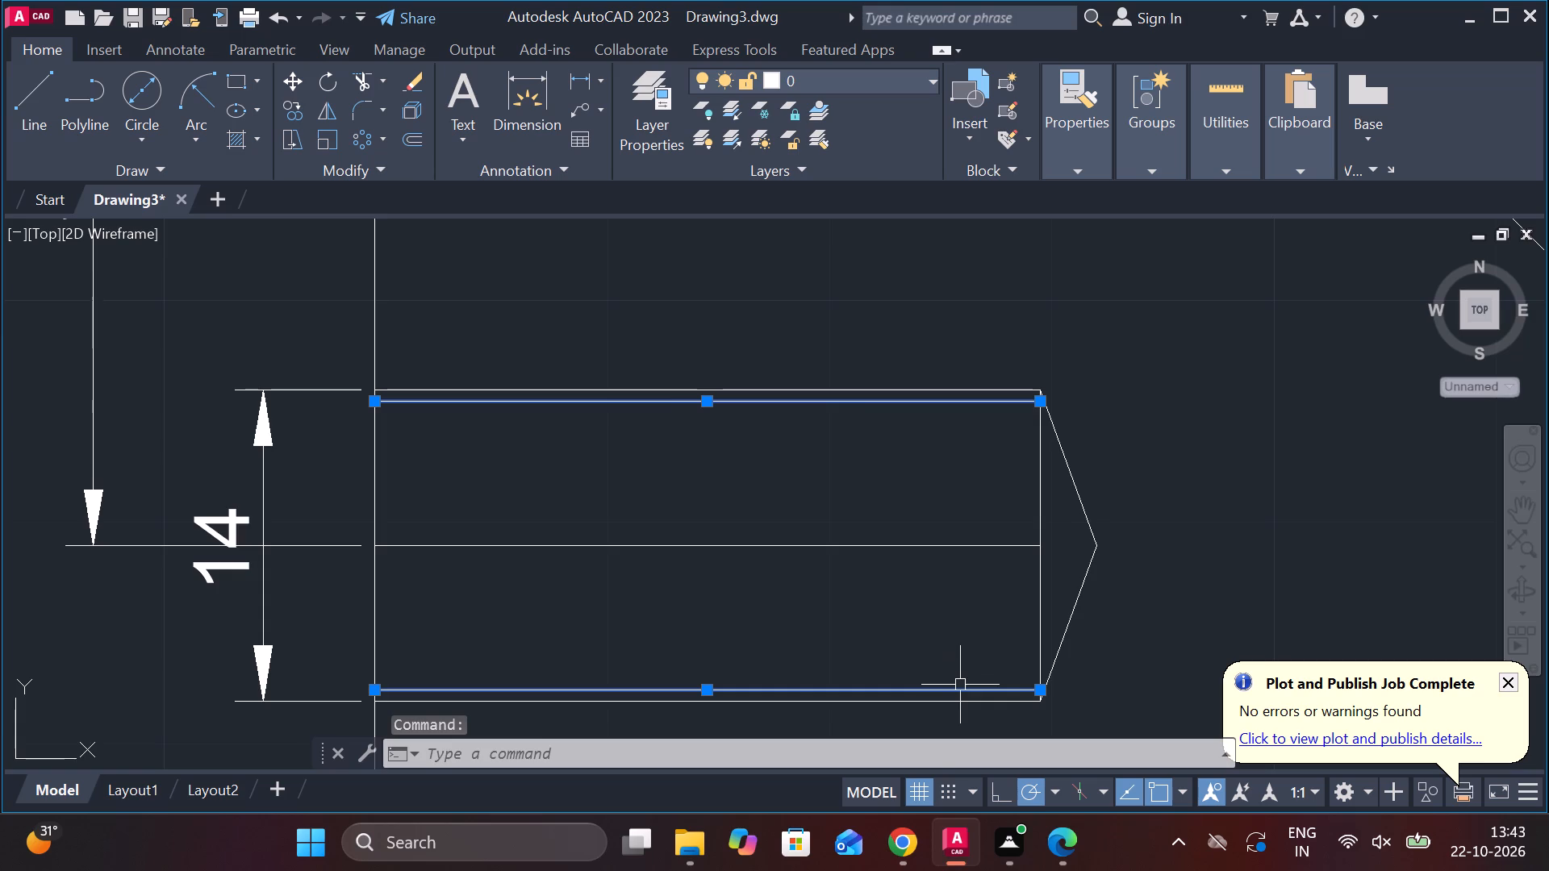
pyautogui.scroll(-2, 1150, 385)
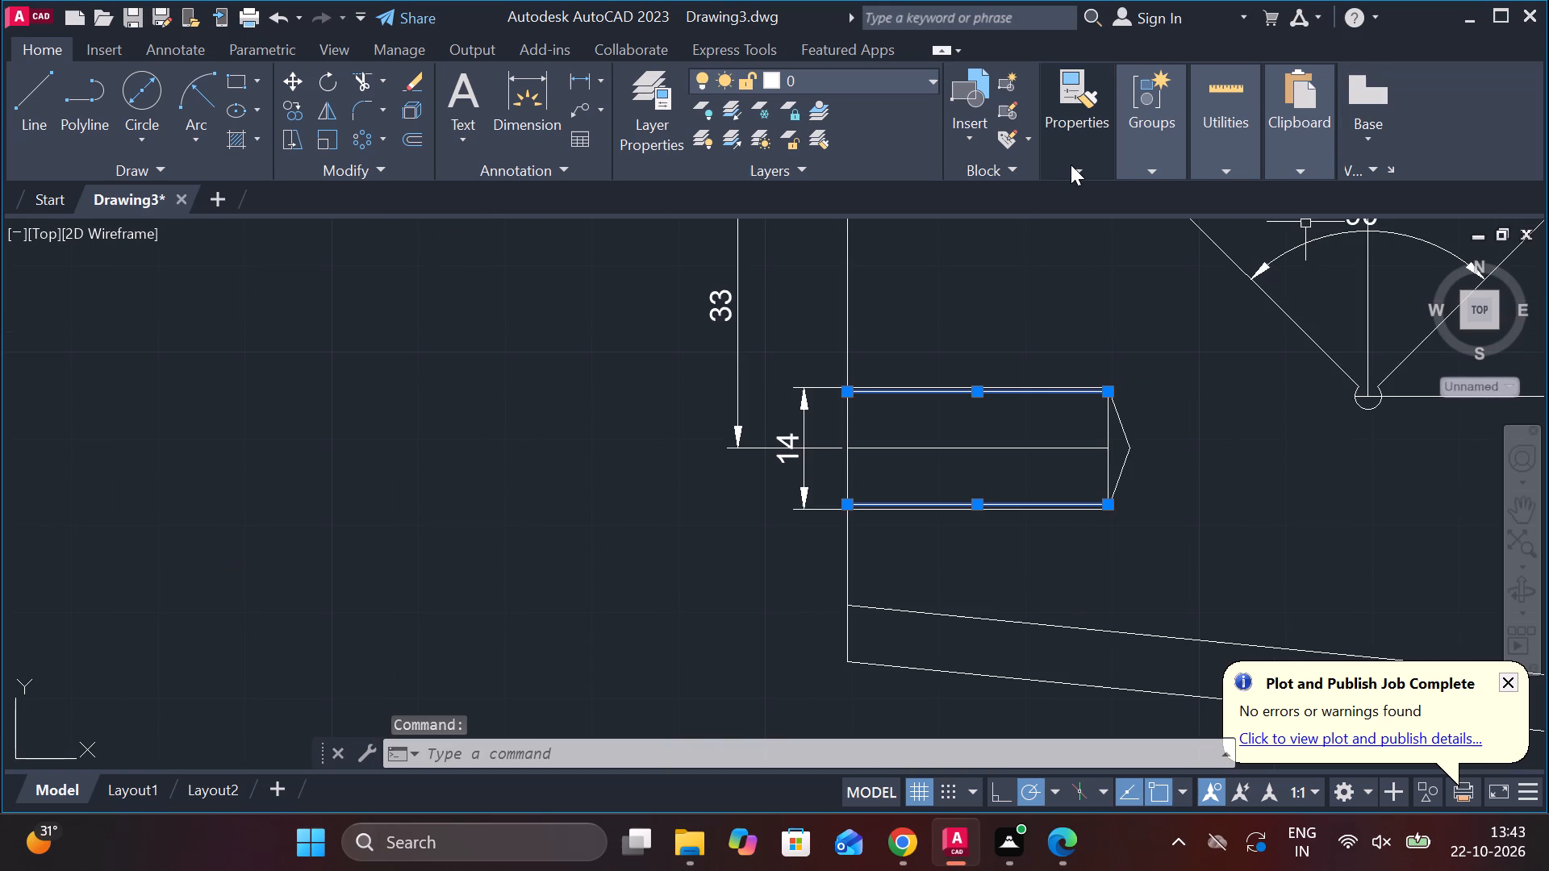
pyautogui.doubleClick(1071, 165)
pyautogui.click(1272, 252)
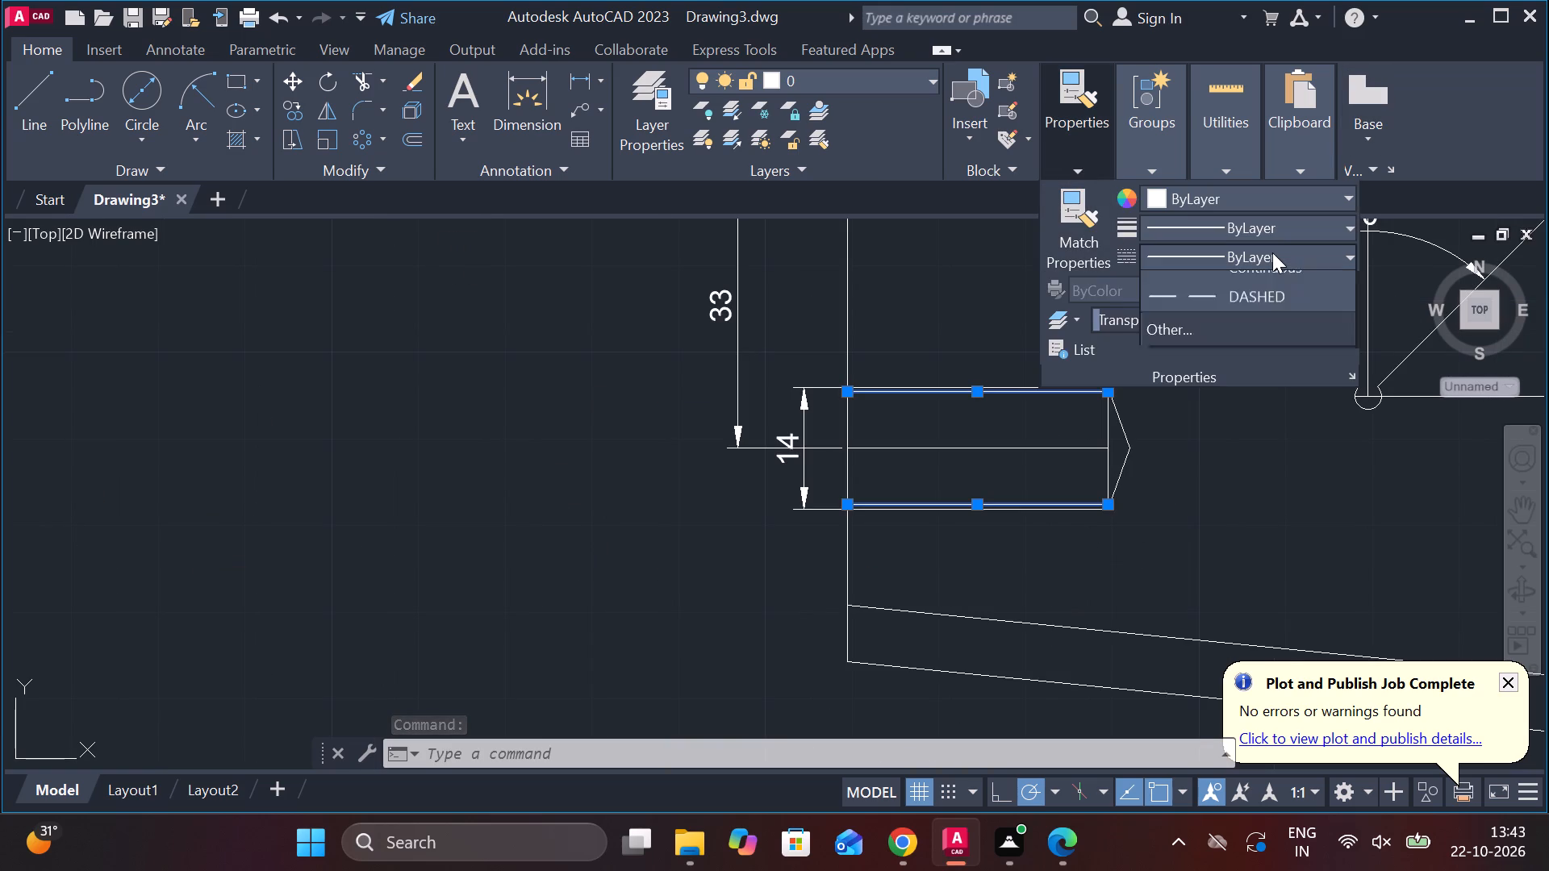
pyautogui.click(1196, 402)
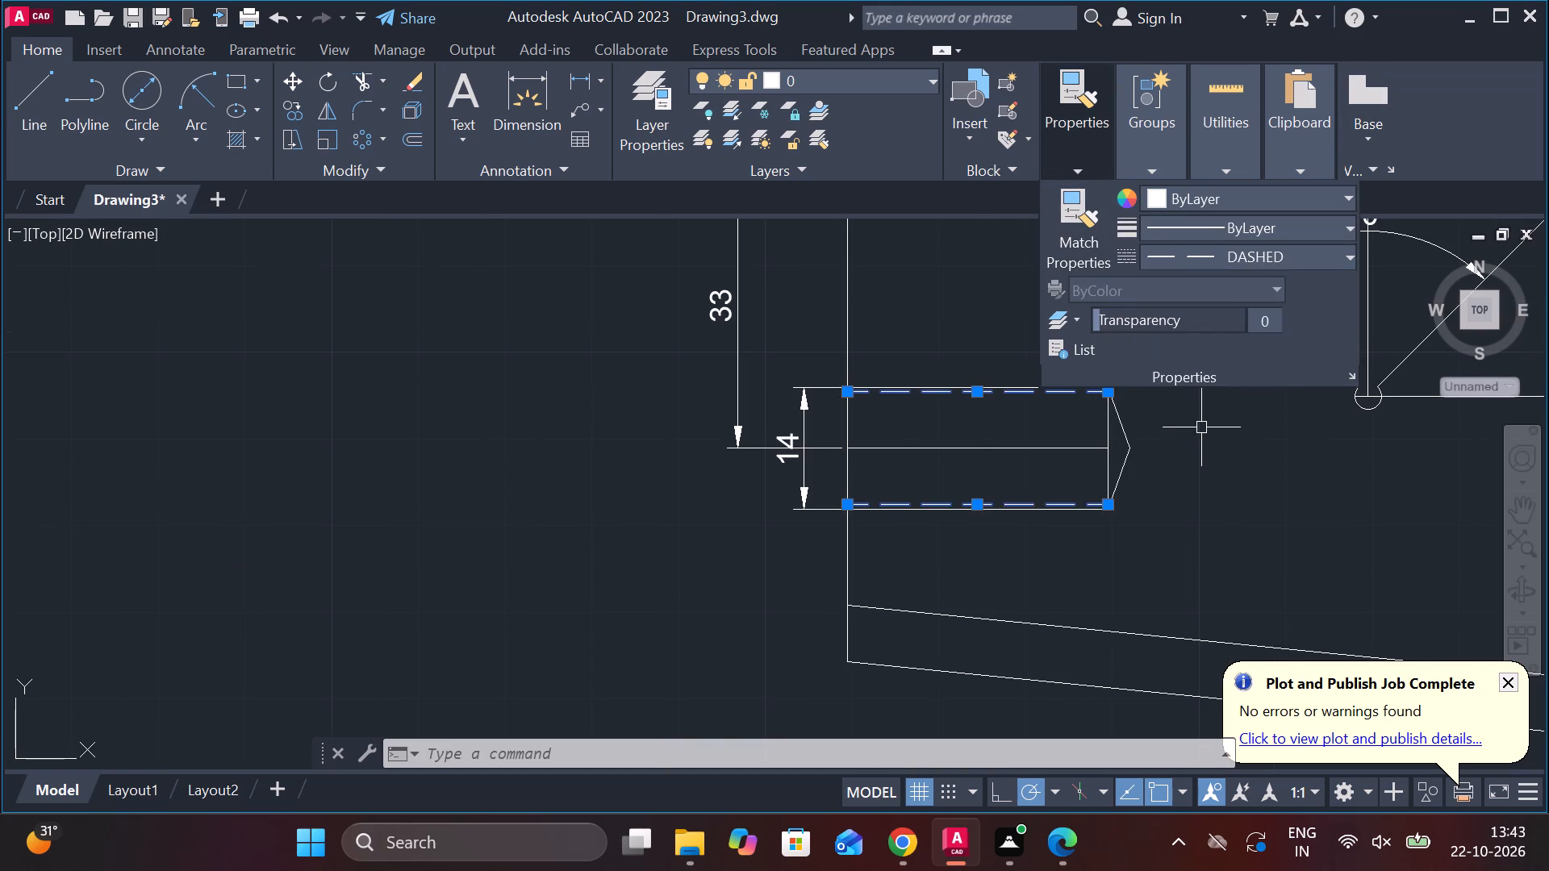
pyautogui.scroll(-3, 1201, 428)
pyautogui.scroll(1, 1284, 443)
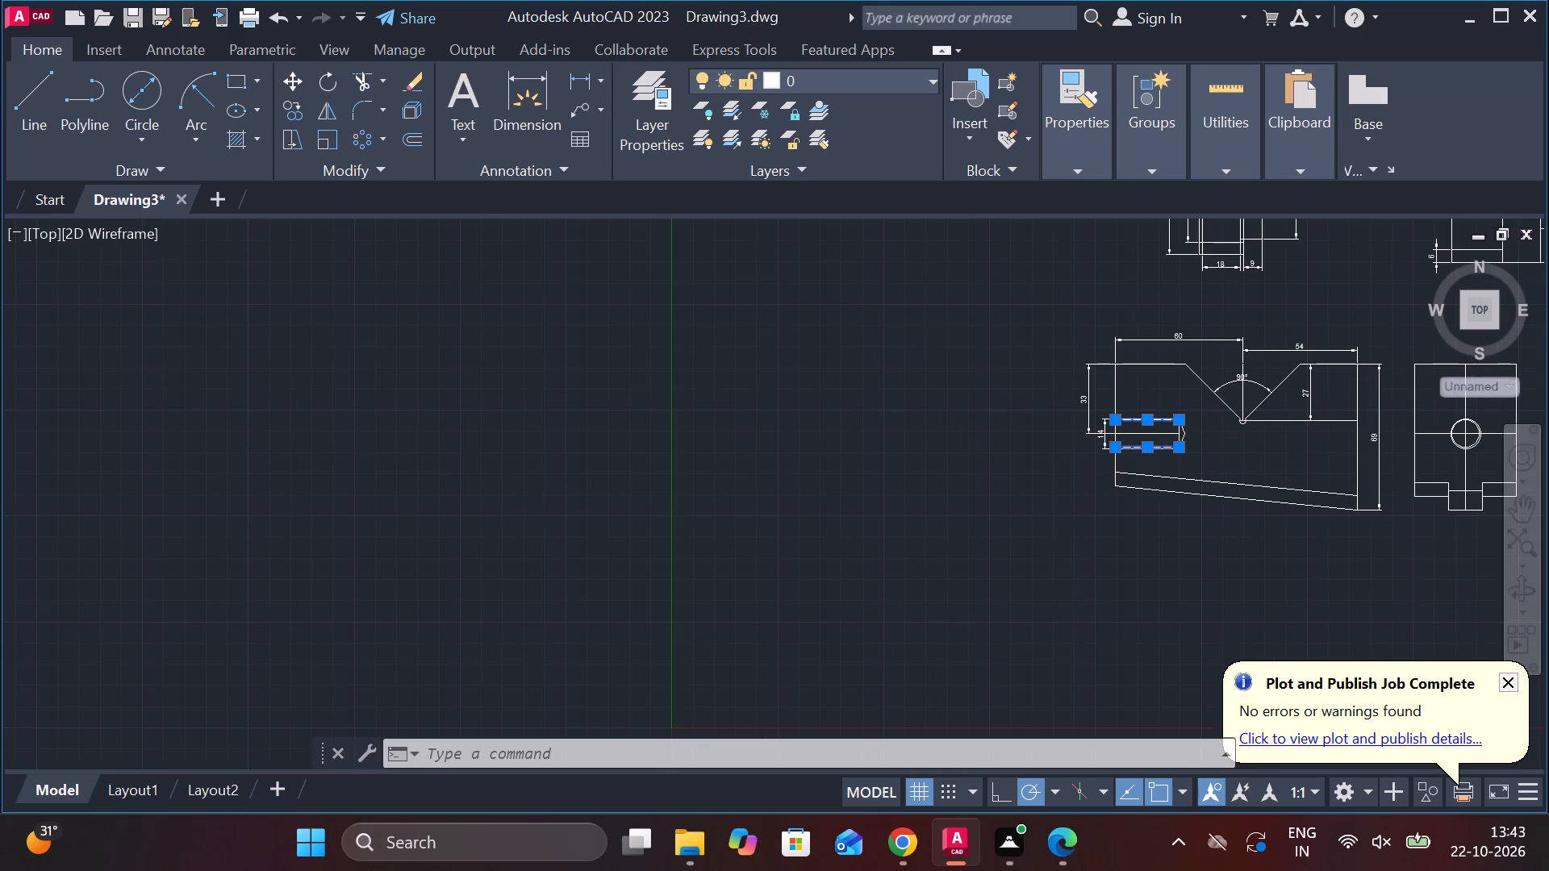
pyautogui.scroll(2, 1284, 443)
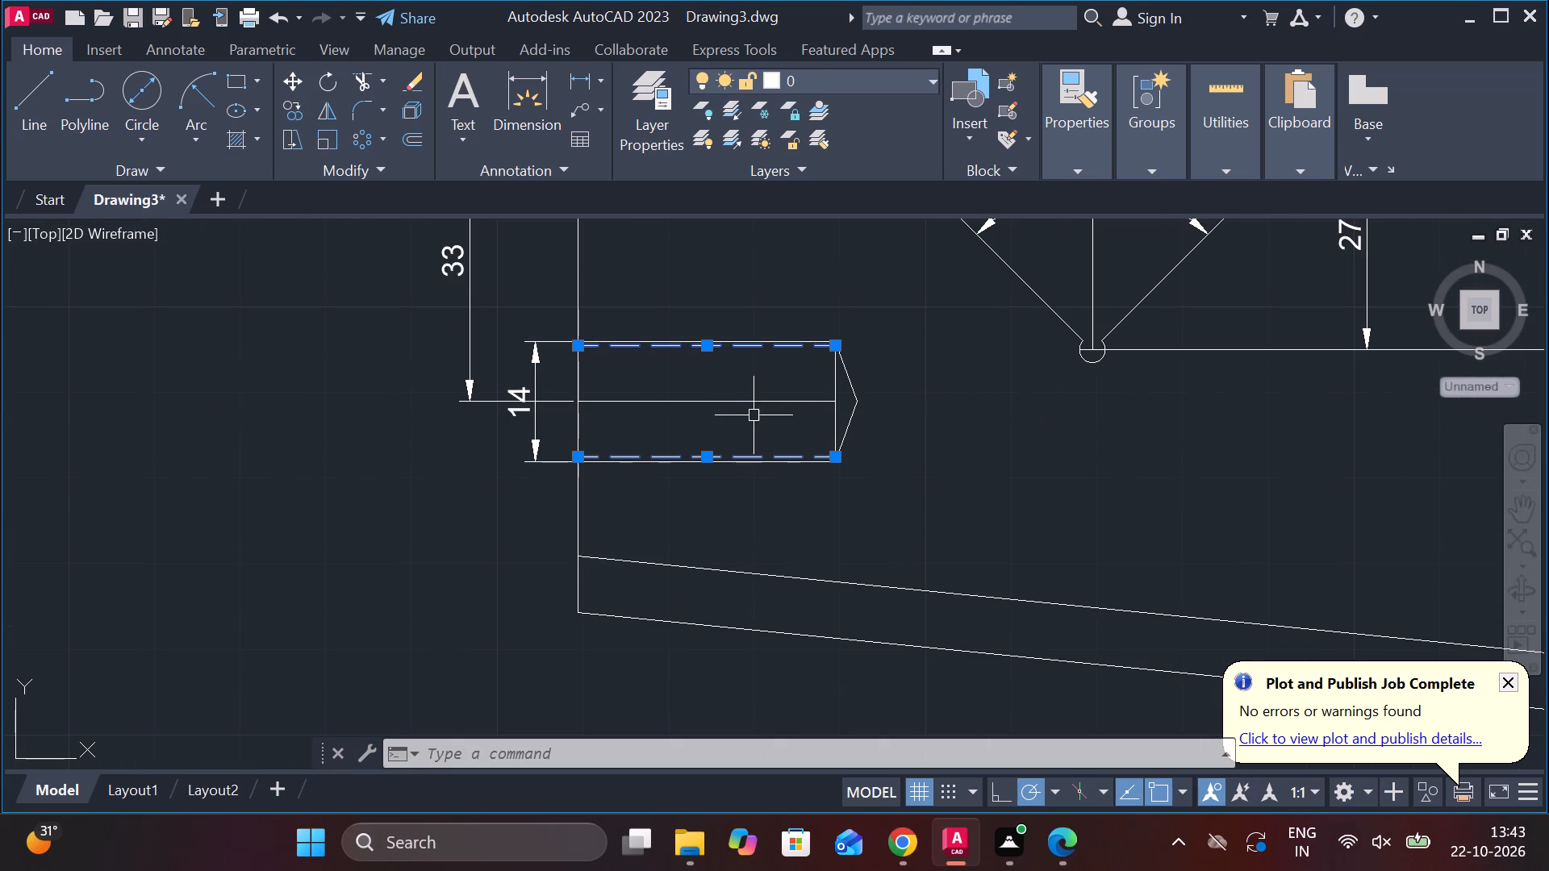
pyautogui.press('Escape')
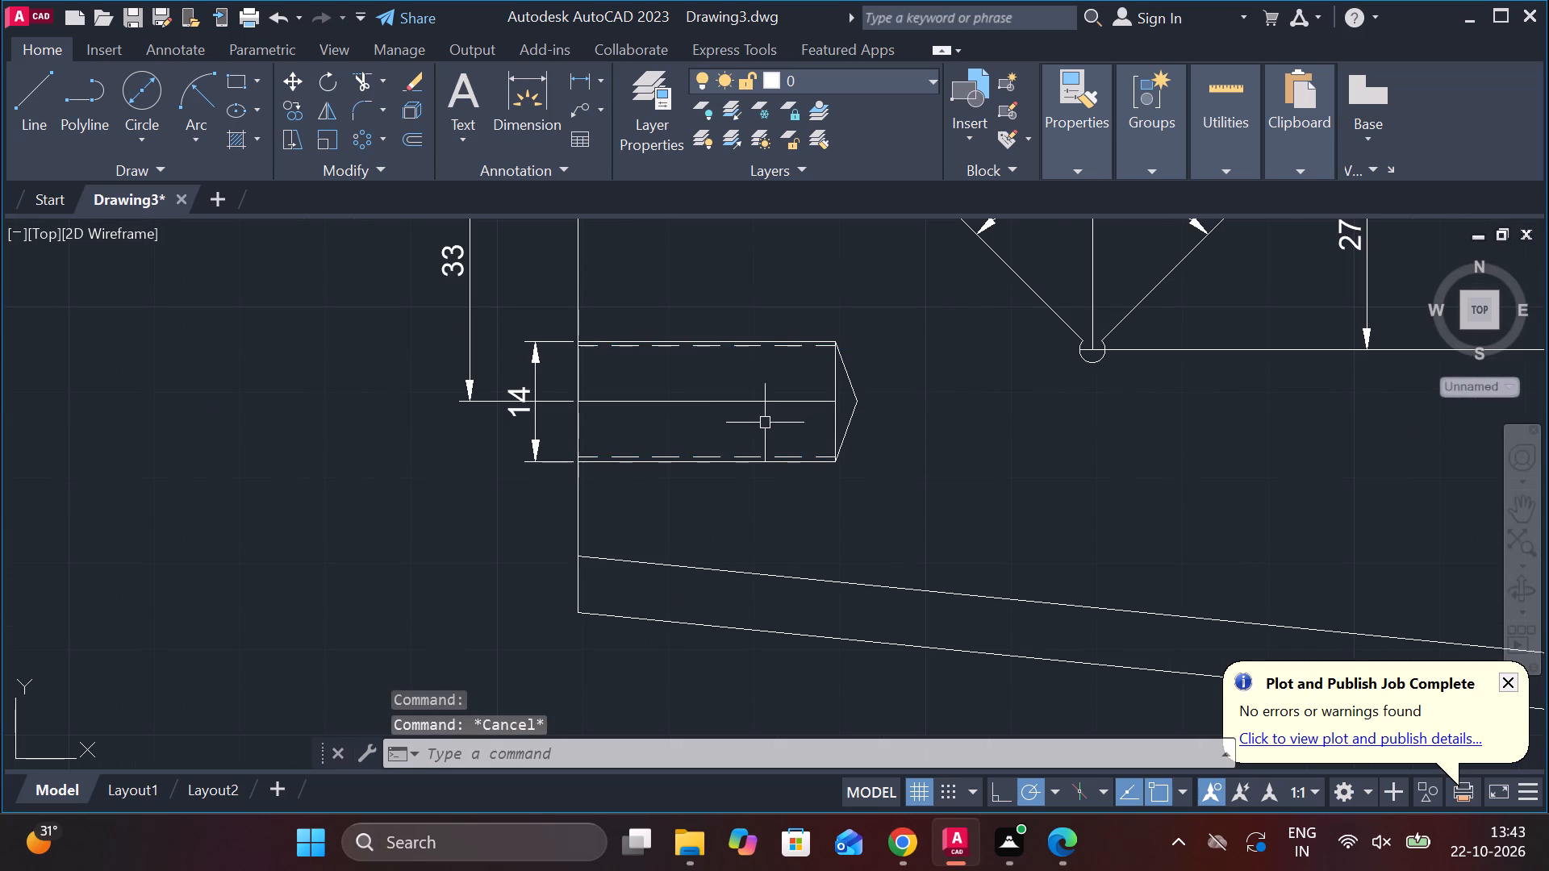
# Set the linetype of the side hole's axis line and the notch-depth dimension in the front view to CENTER.
pyautogui.click(768, 402)
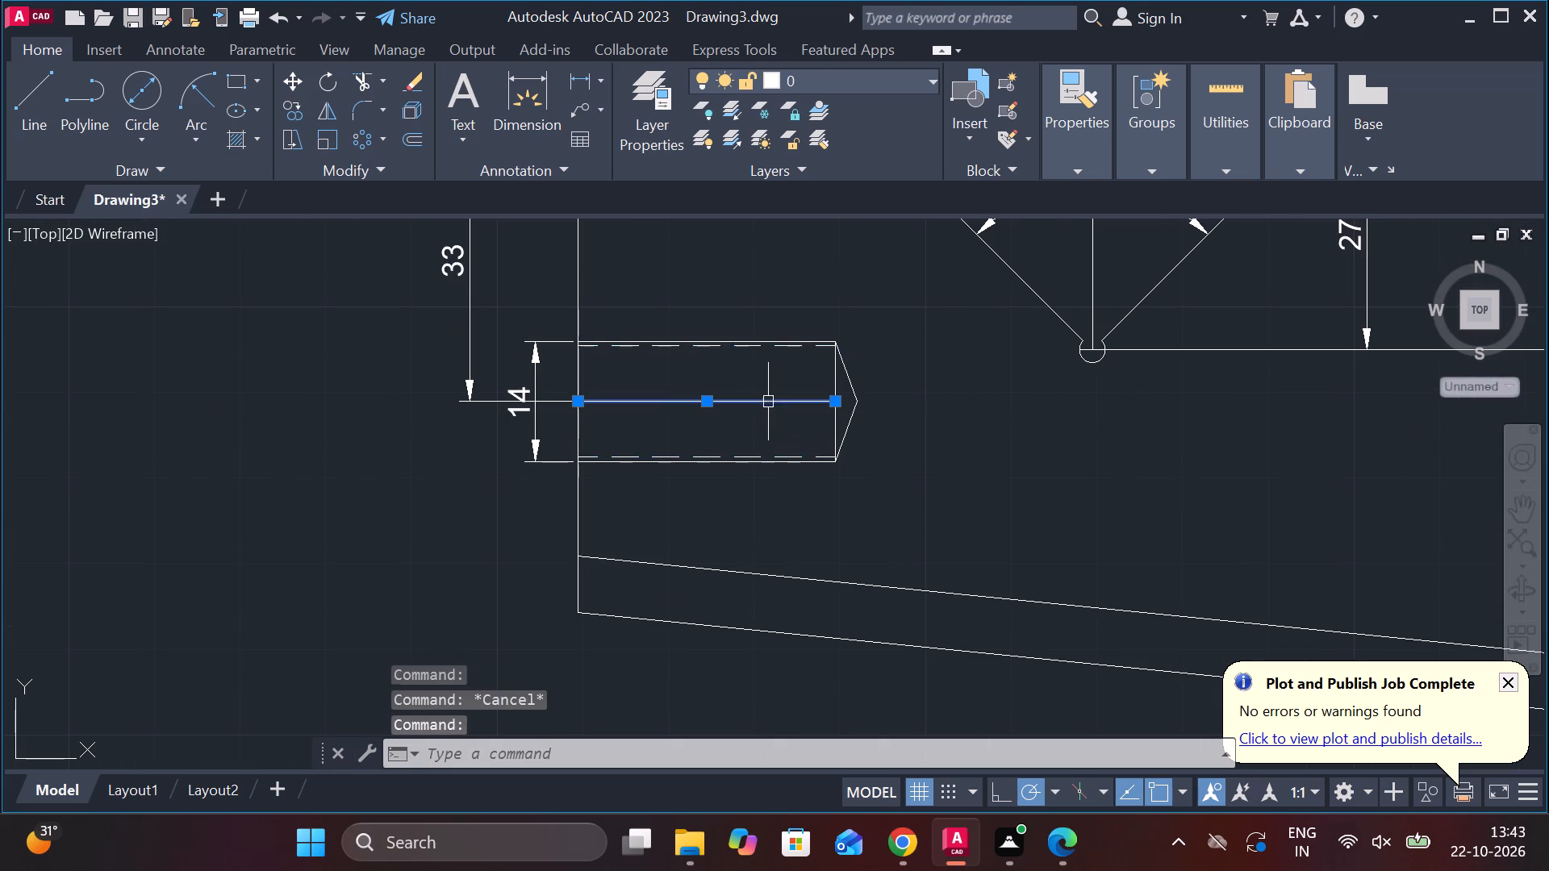
pyautogui.click(1246, 351)
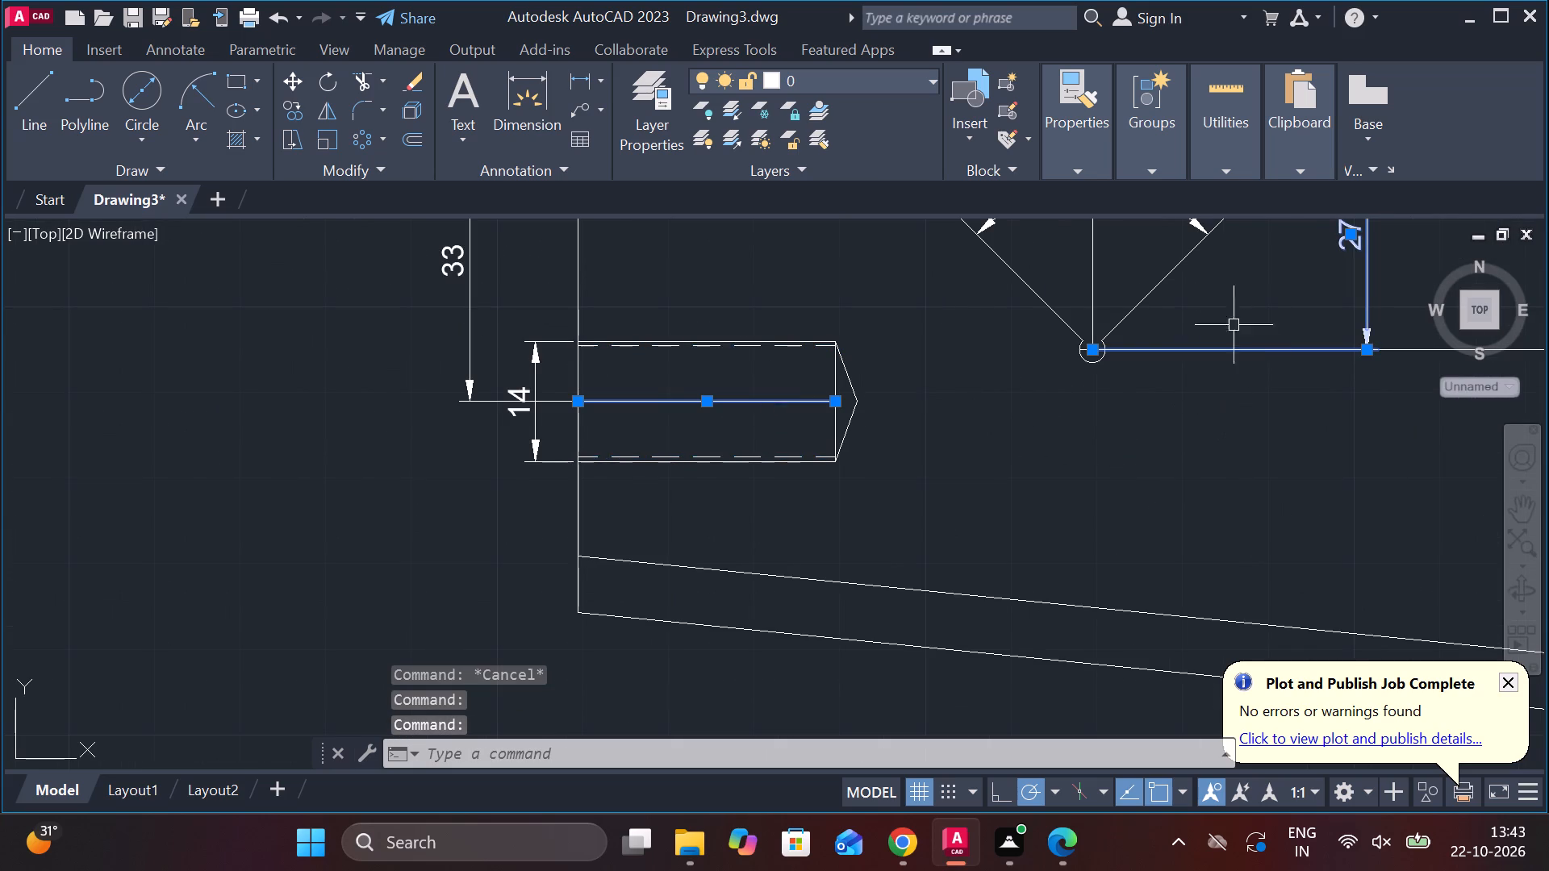
pyautogui.click(1090, 171)
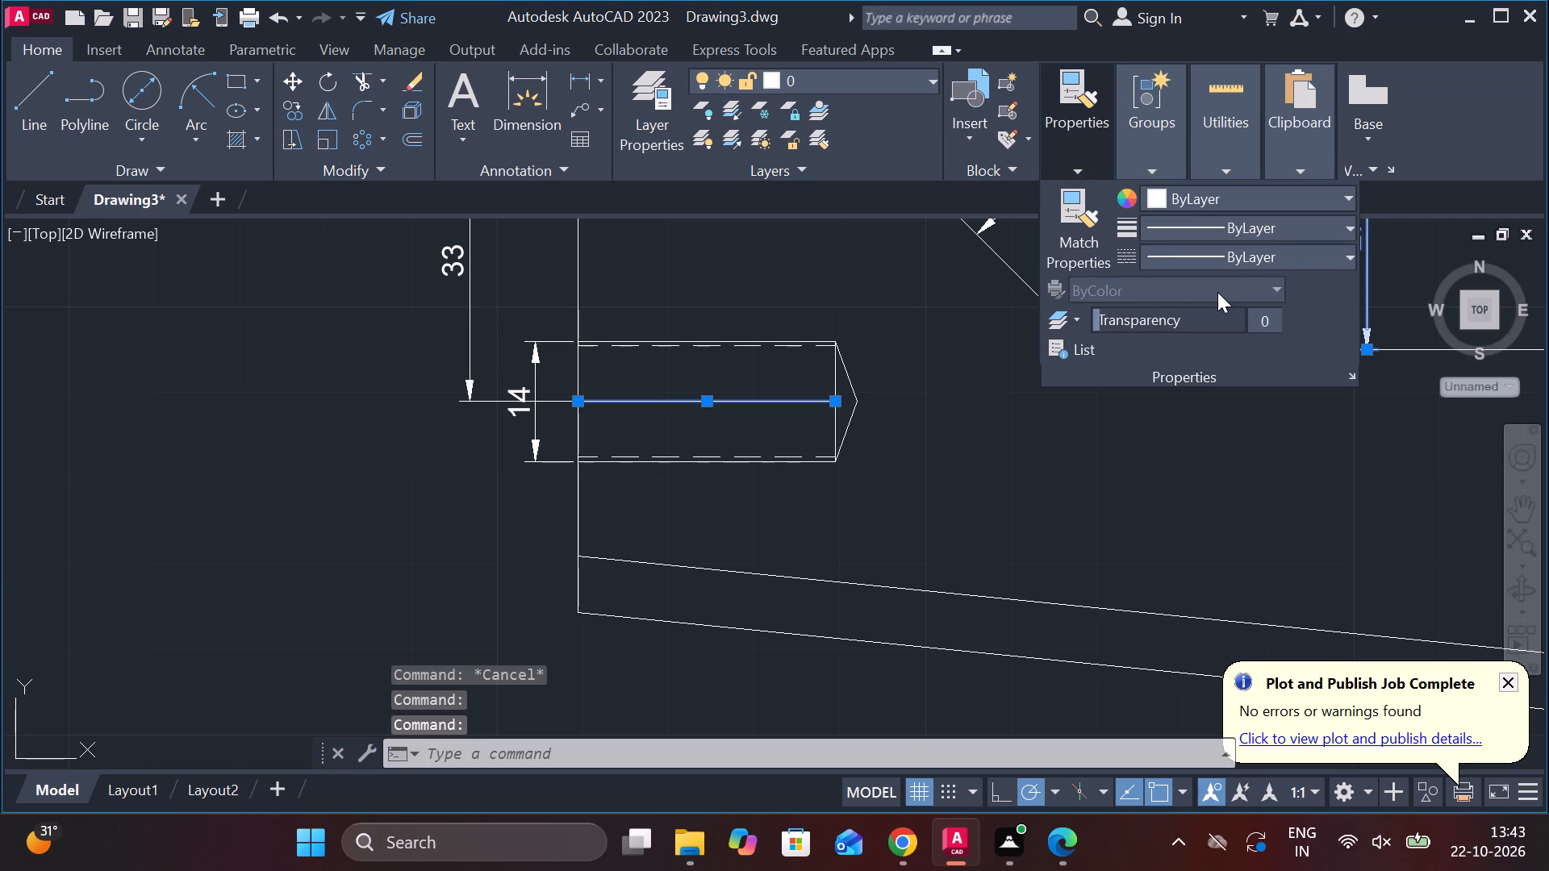
pyautogui.click(1242, 253)
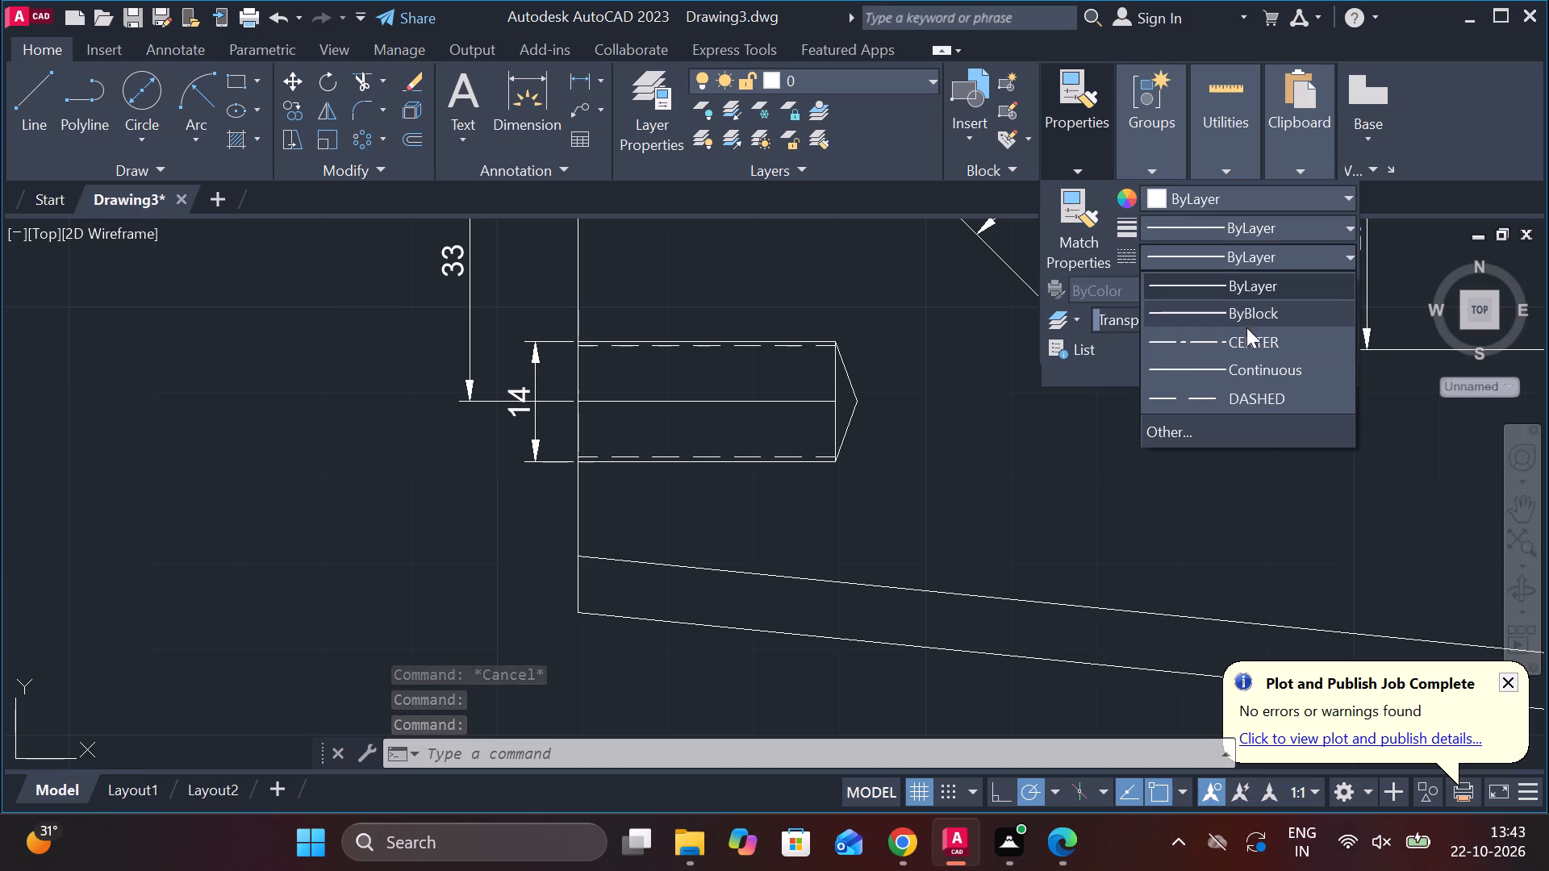
pyautogui.click(1246, 340)
pyautogui.scroll(-3, 1155, 435)
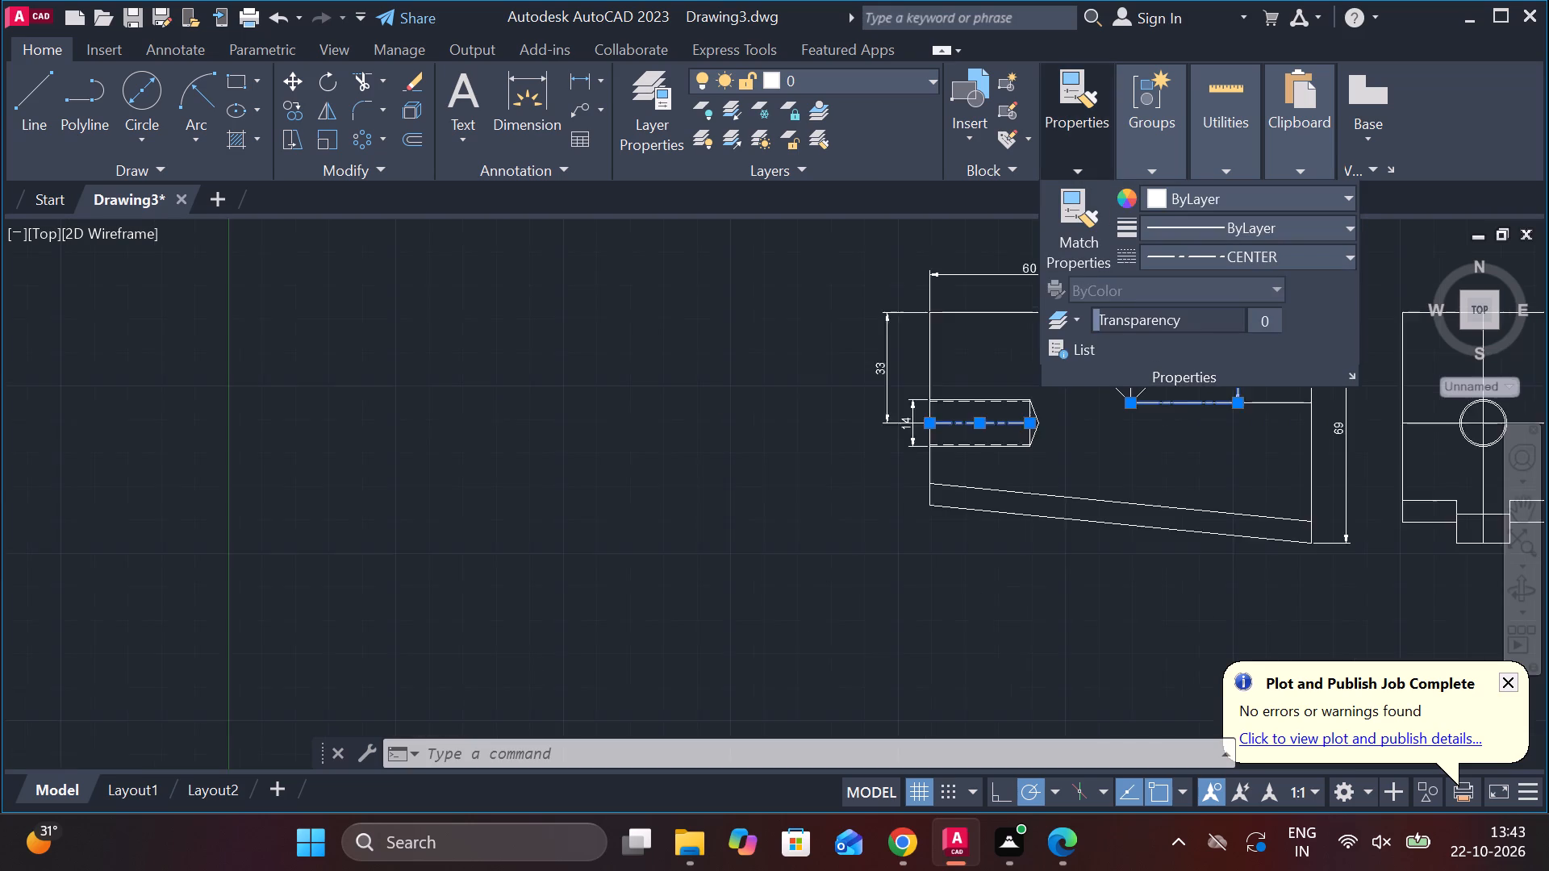
pyautogui.press('Escape')
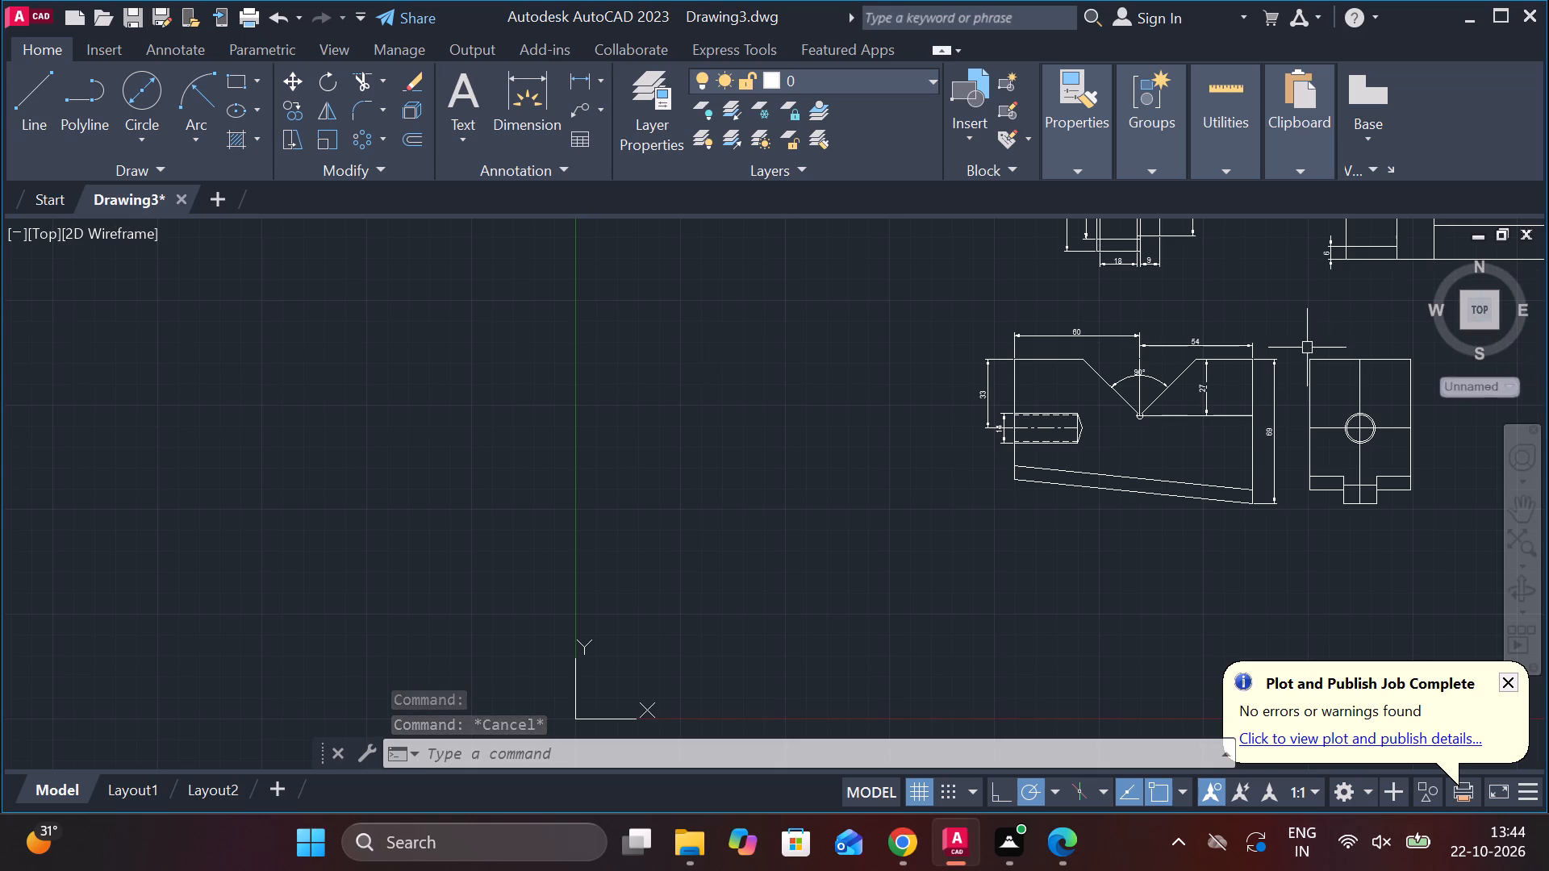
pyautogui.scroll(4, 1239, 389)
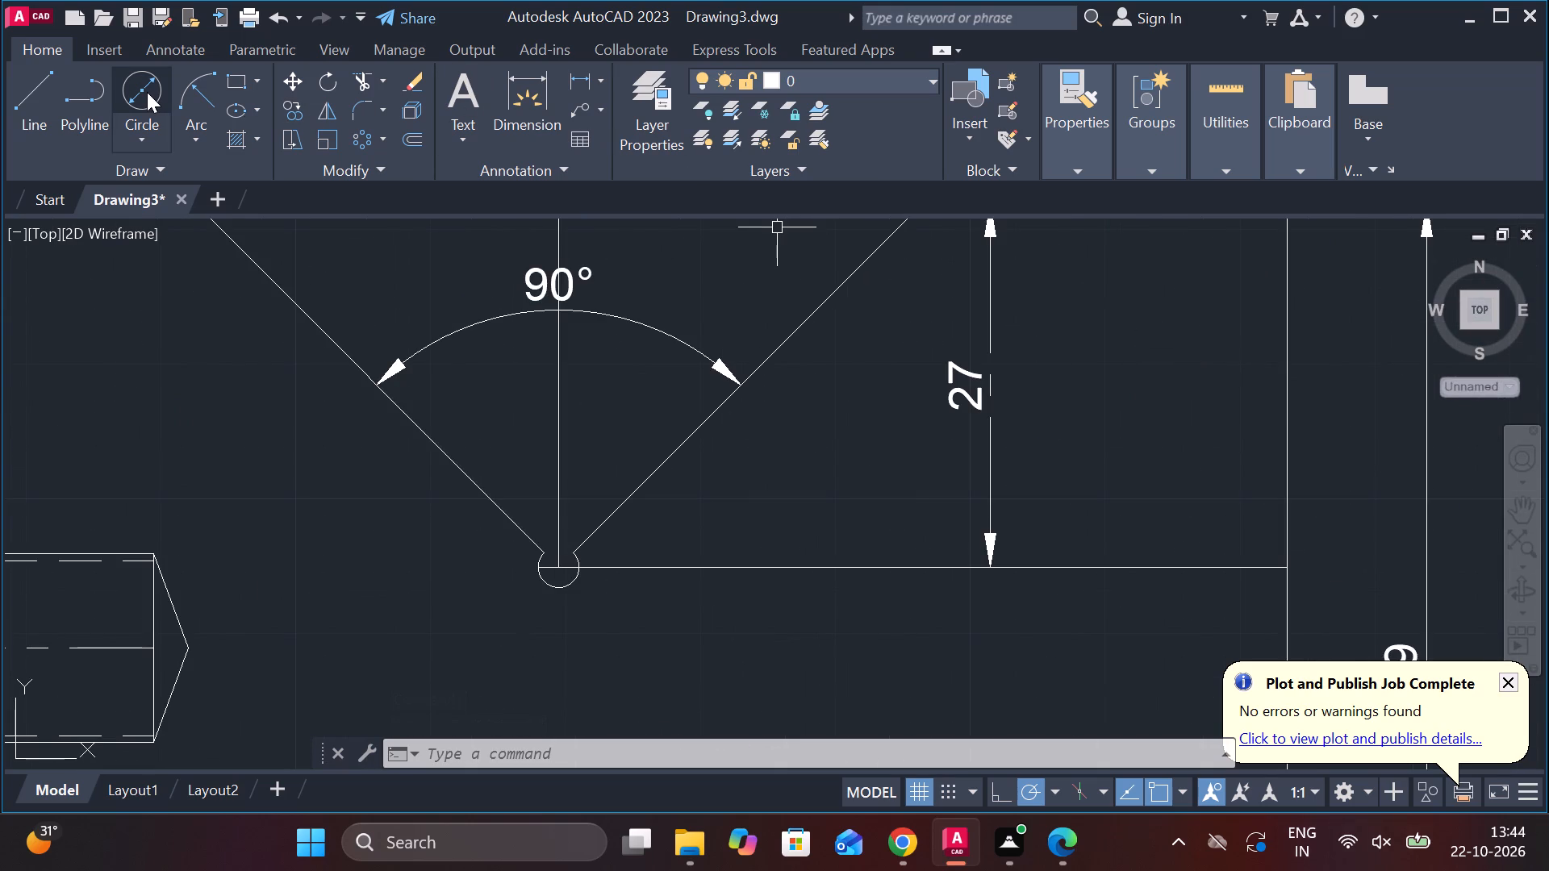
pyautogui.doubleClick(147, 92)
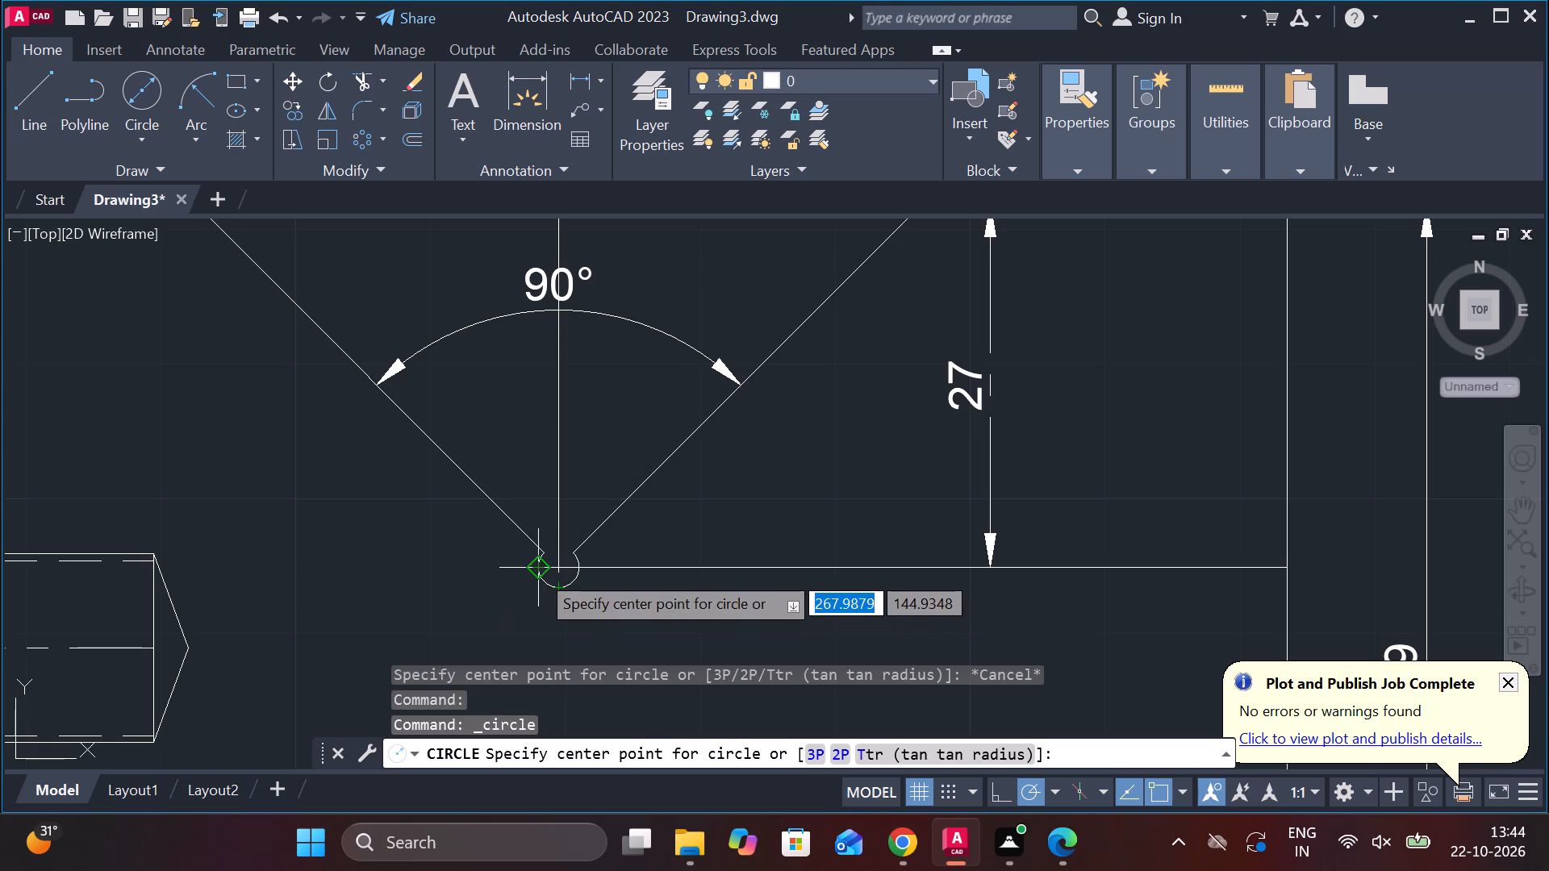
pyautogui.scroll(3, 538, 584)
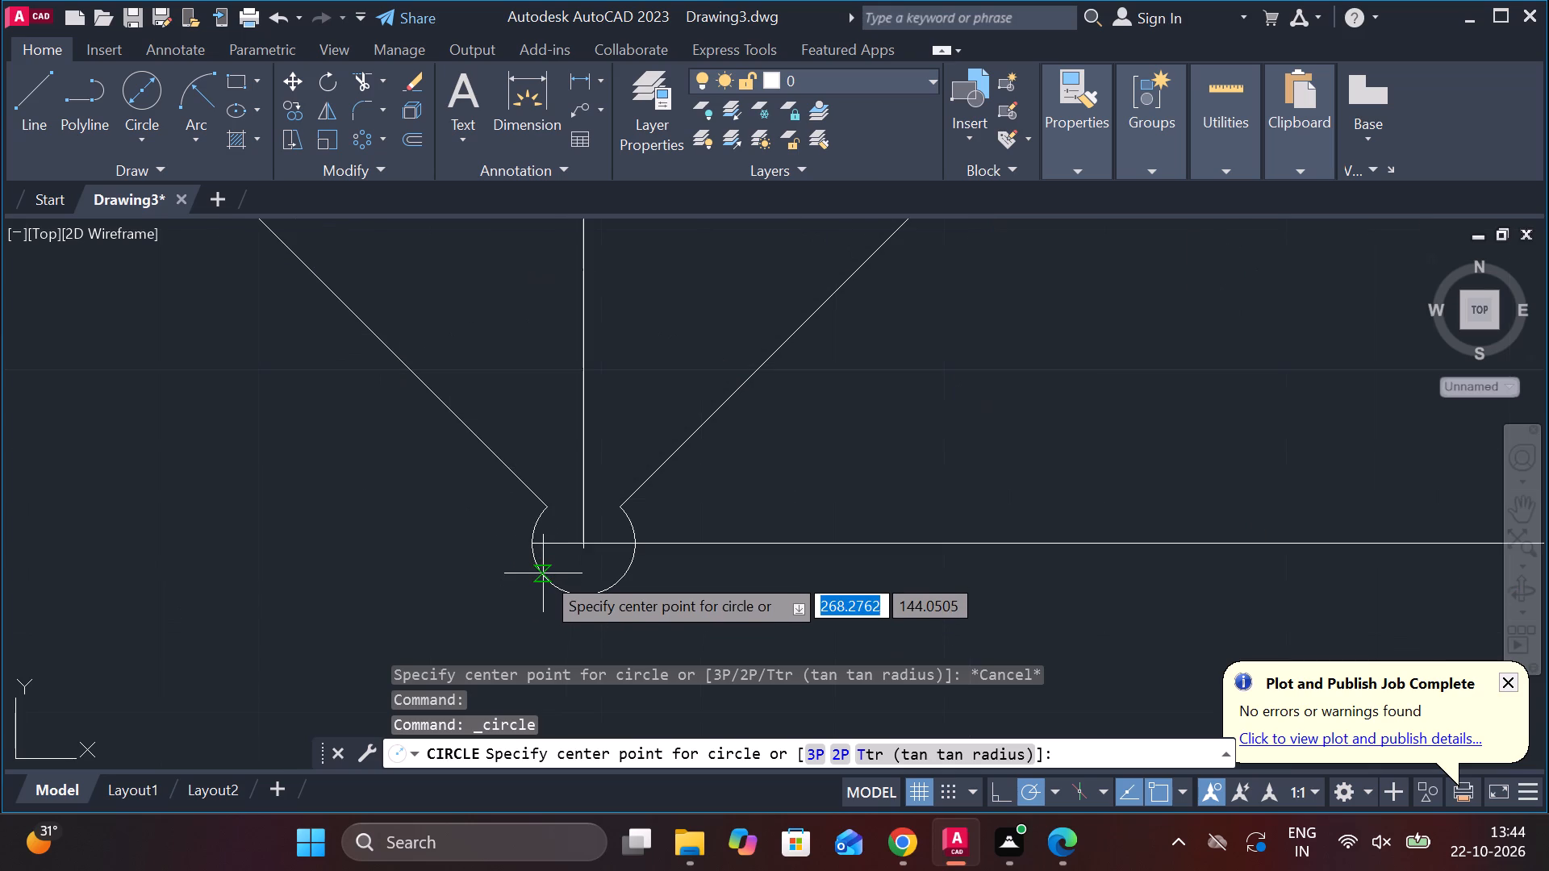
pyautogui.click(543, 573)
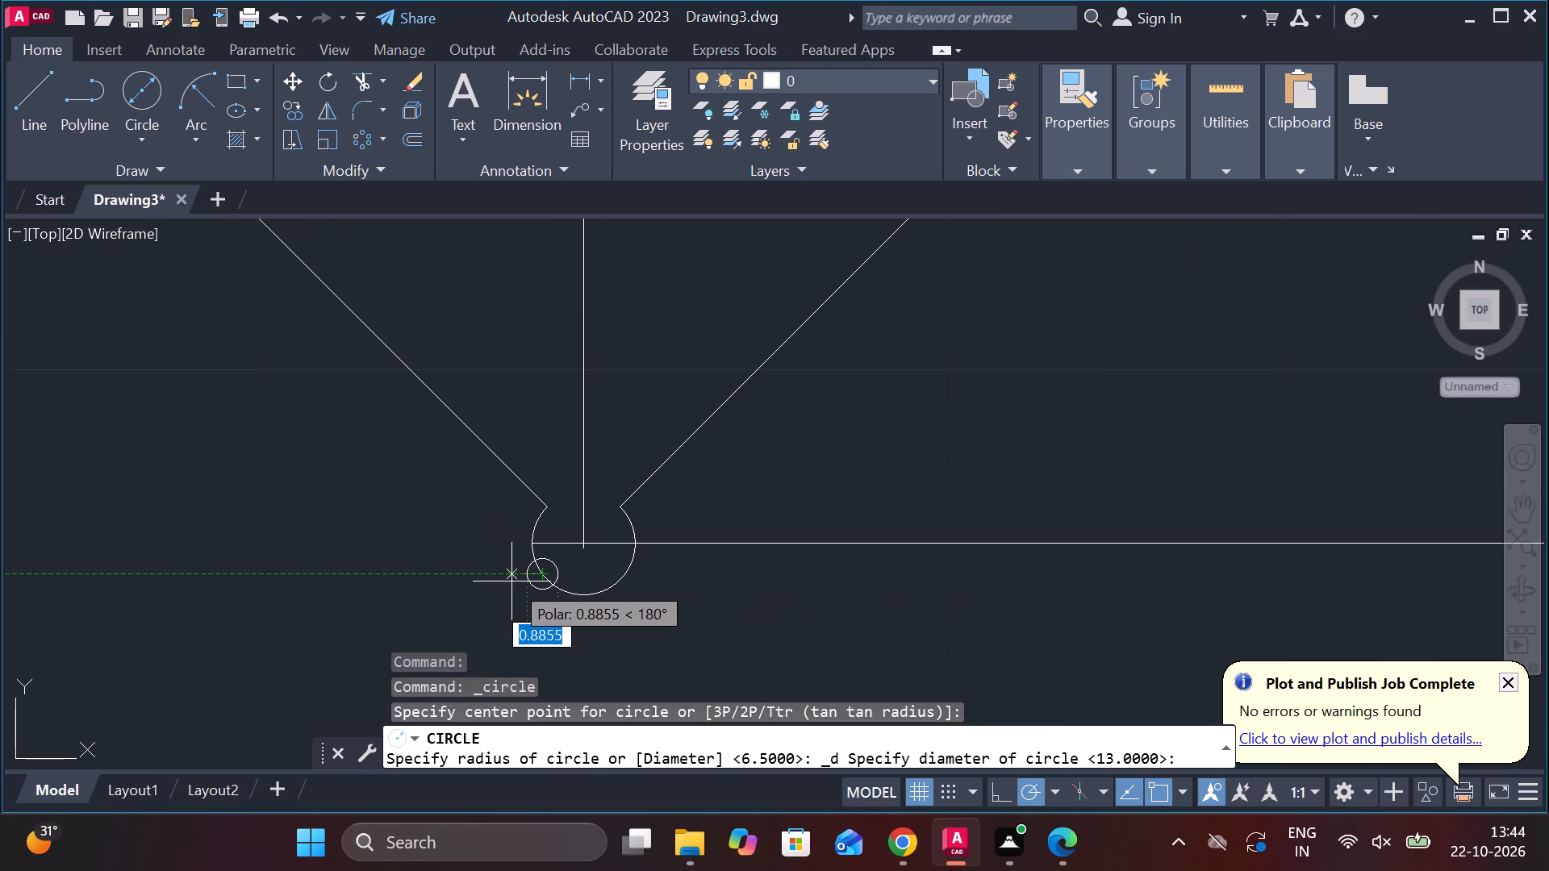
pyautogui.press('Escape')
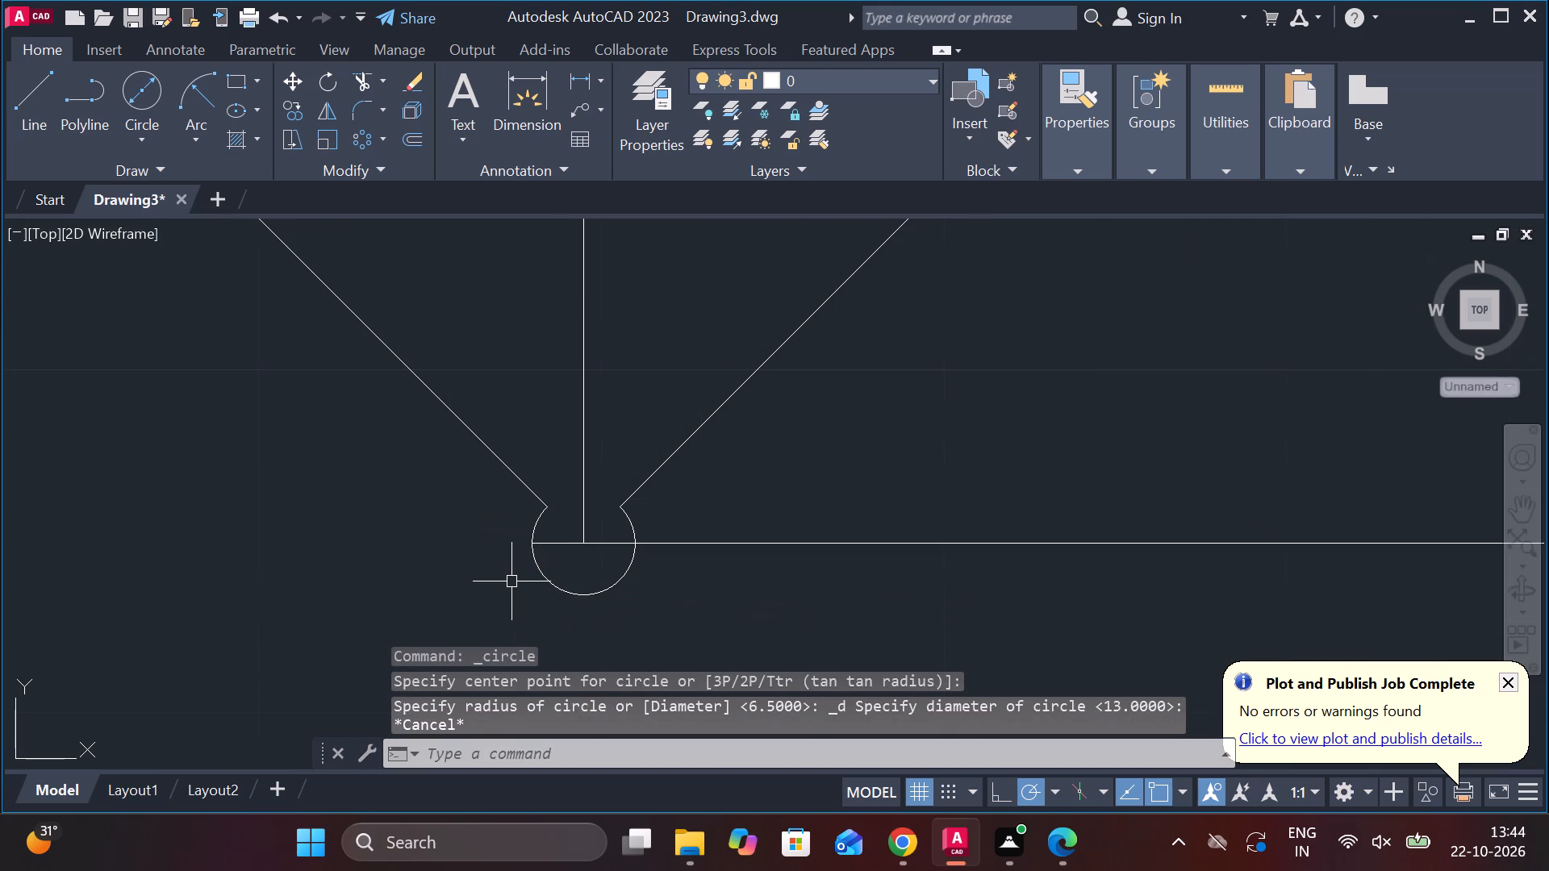
# Add a diameter dimension to the relief arc at the notch's vertex, placed below and to the left of the arc.
pyautogui.click(599, 78)
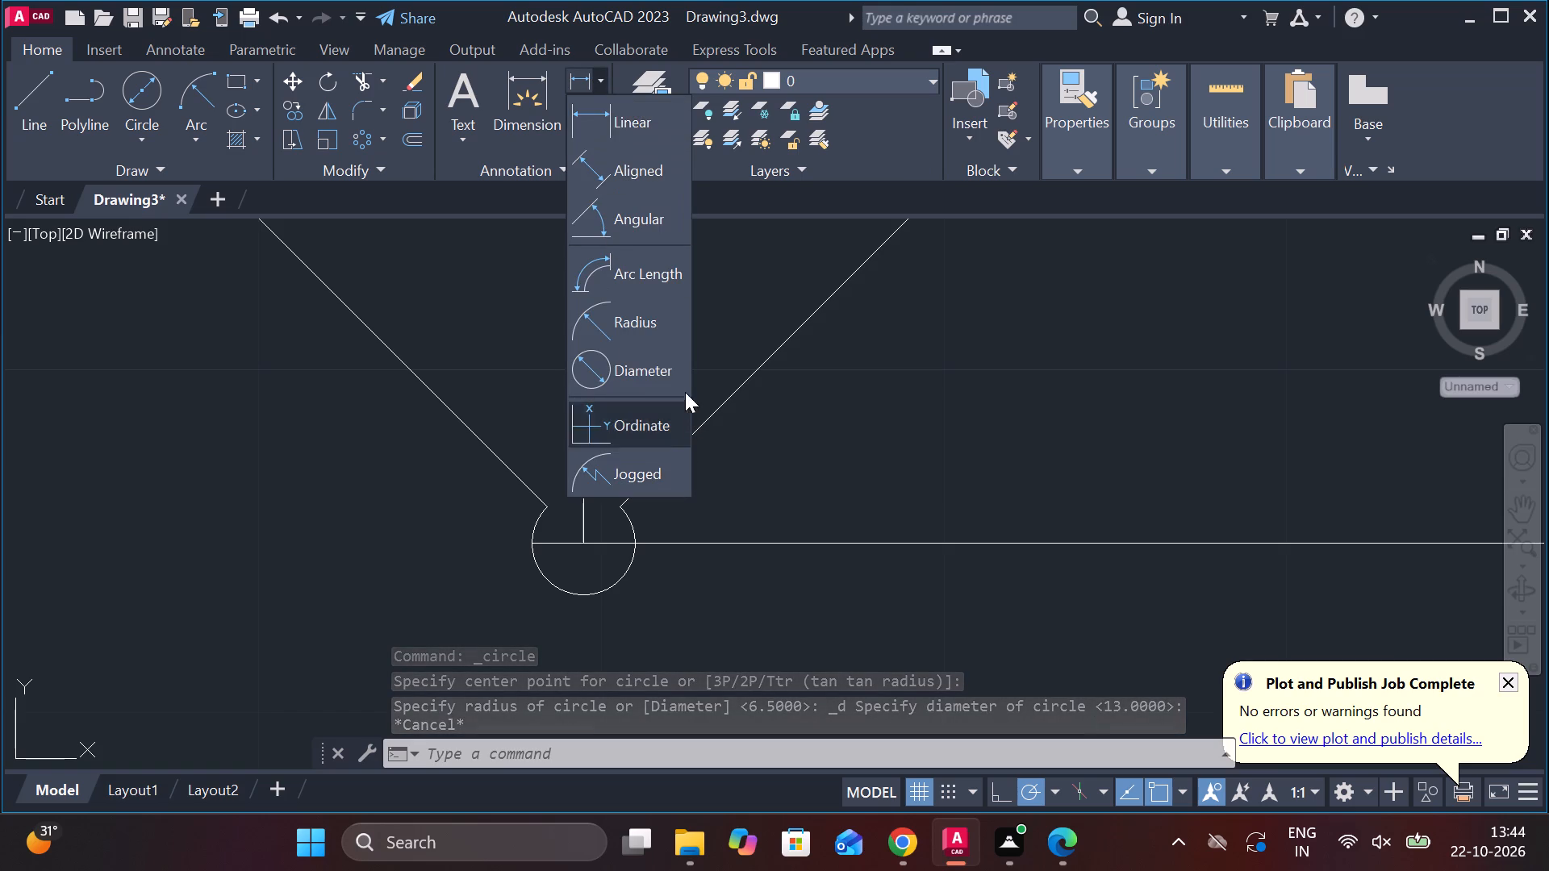
pyautogui.click(611, 370)
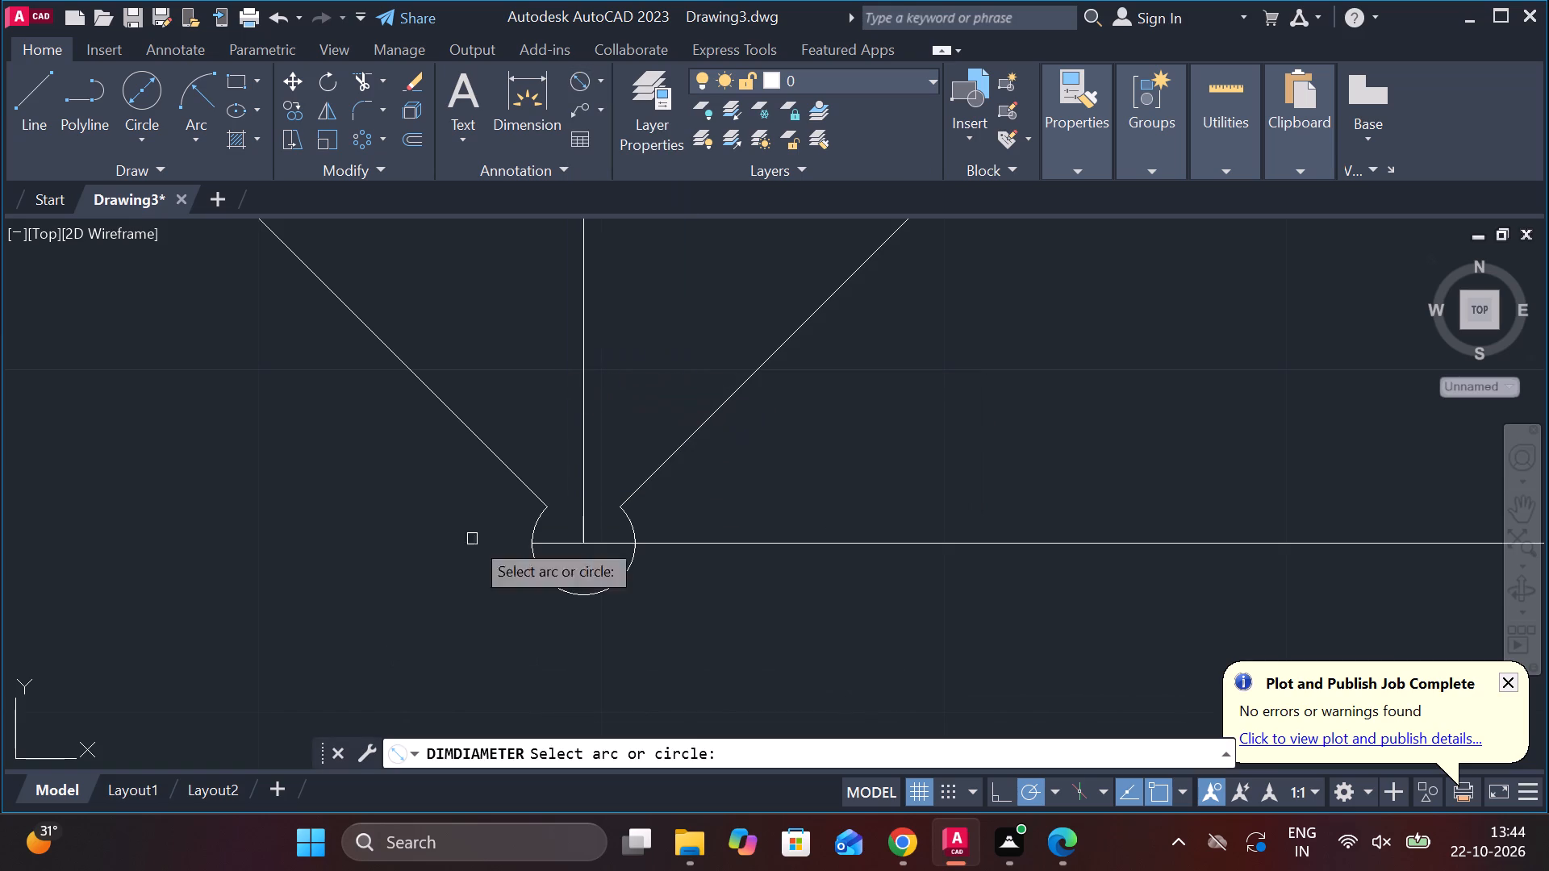
pyautogui.click(547, 580)
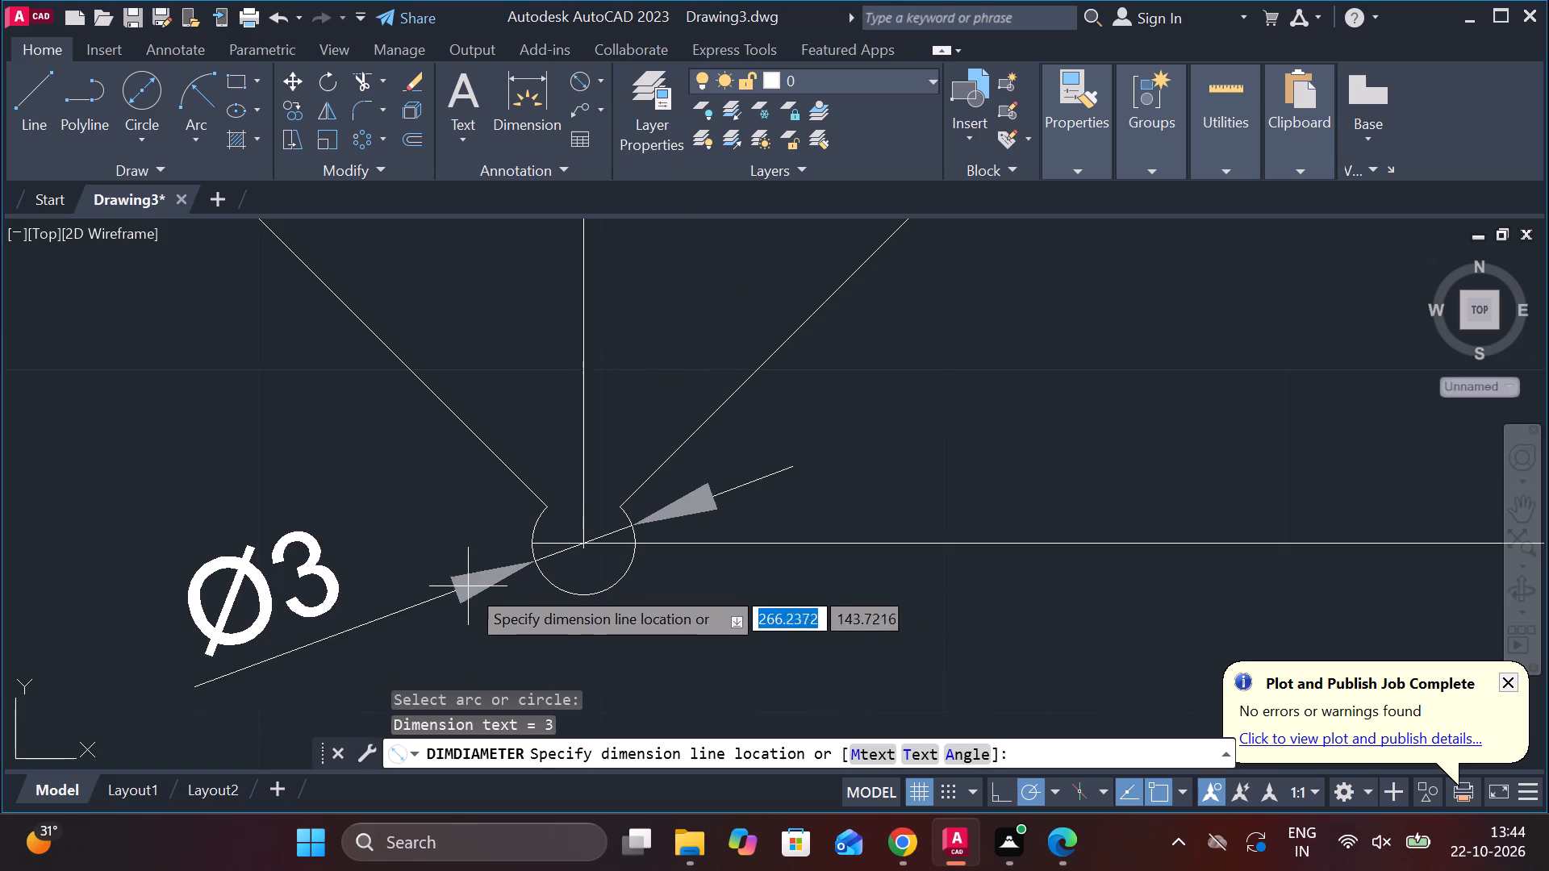
pyautogui.click(448, 627)
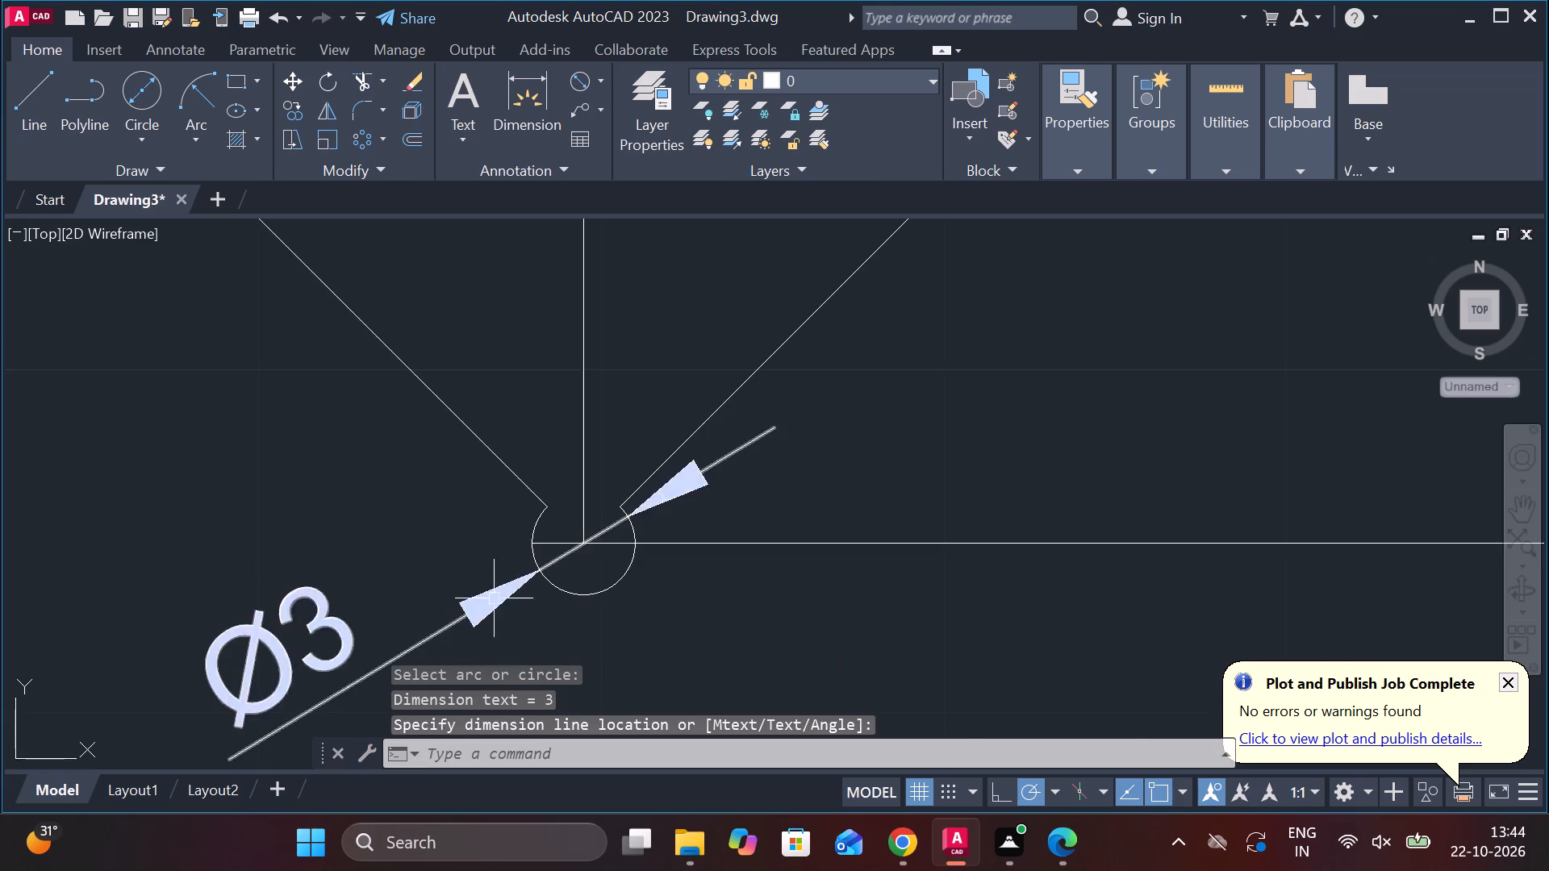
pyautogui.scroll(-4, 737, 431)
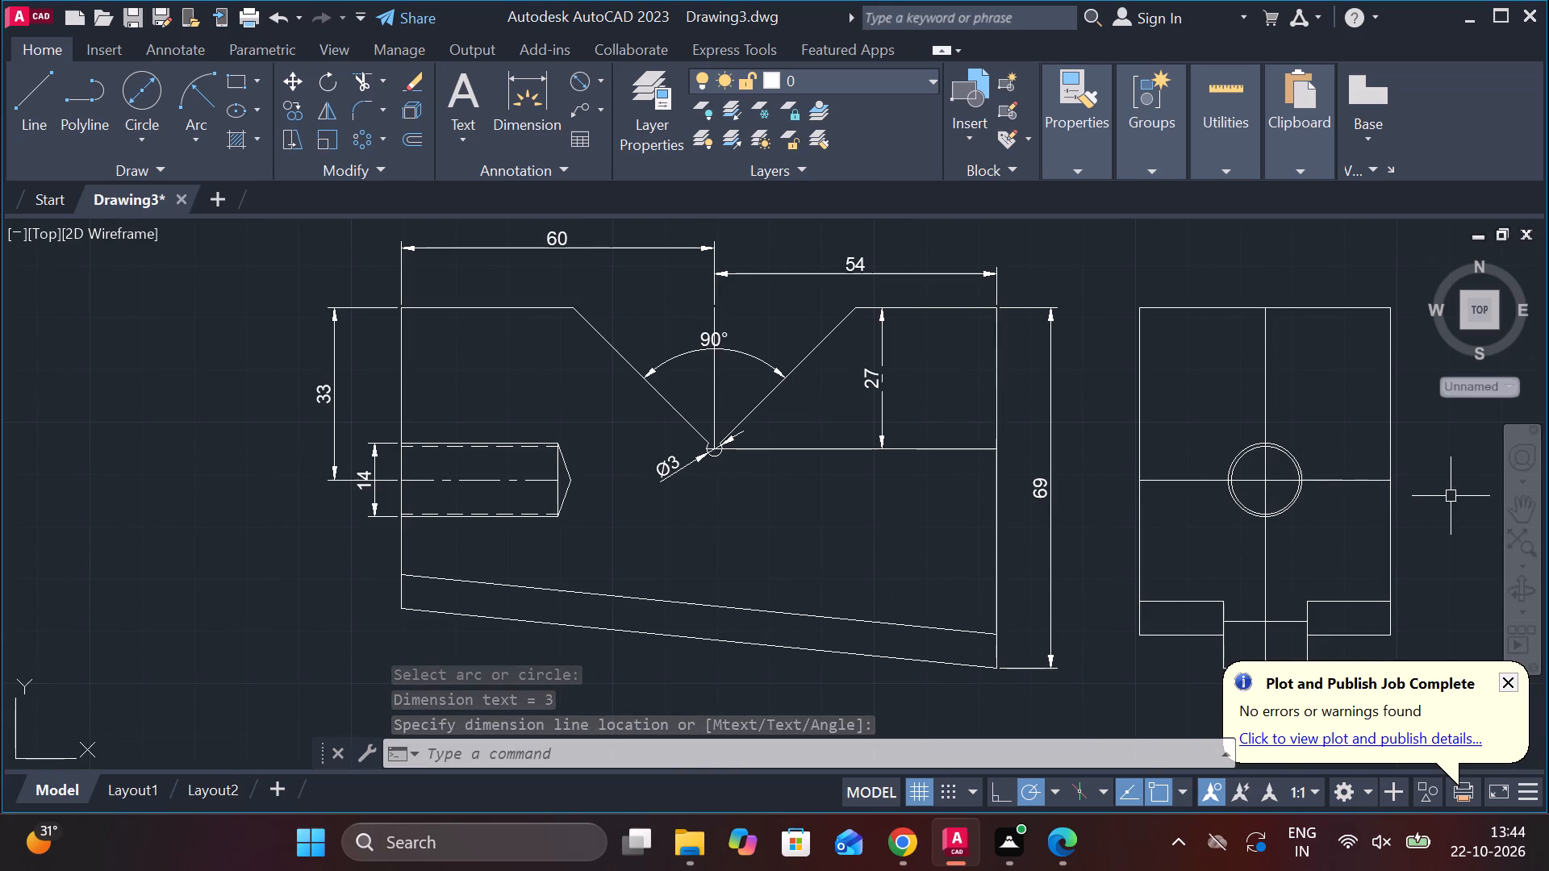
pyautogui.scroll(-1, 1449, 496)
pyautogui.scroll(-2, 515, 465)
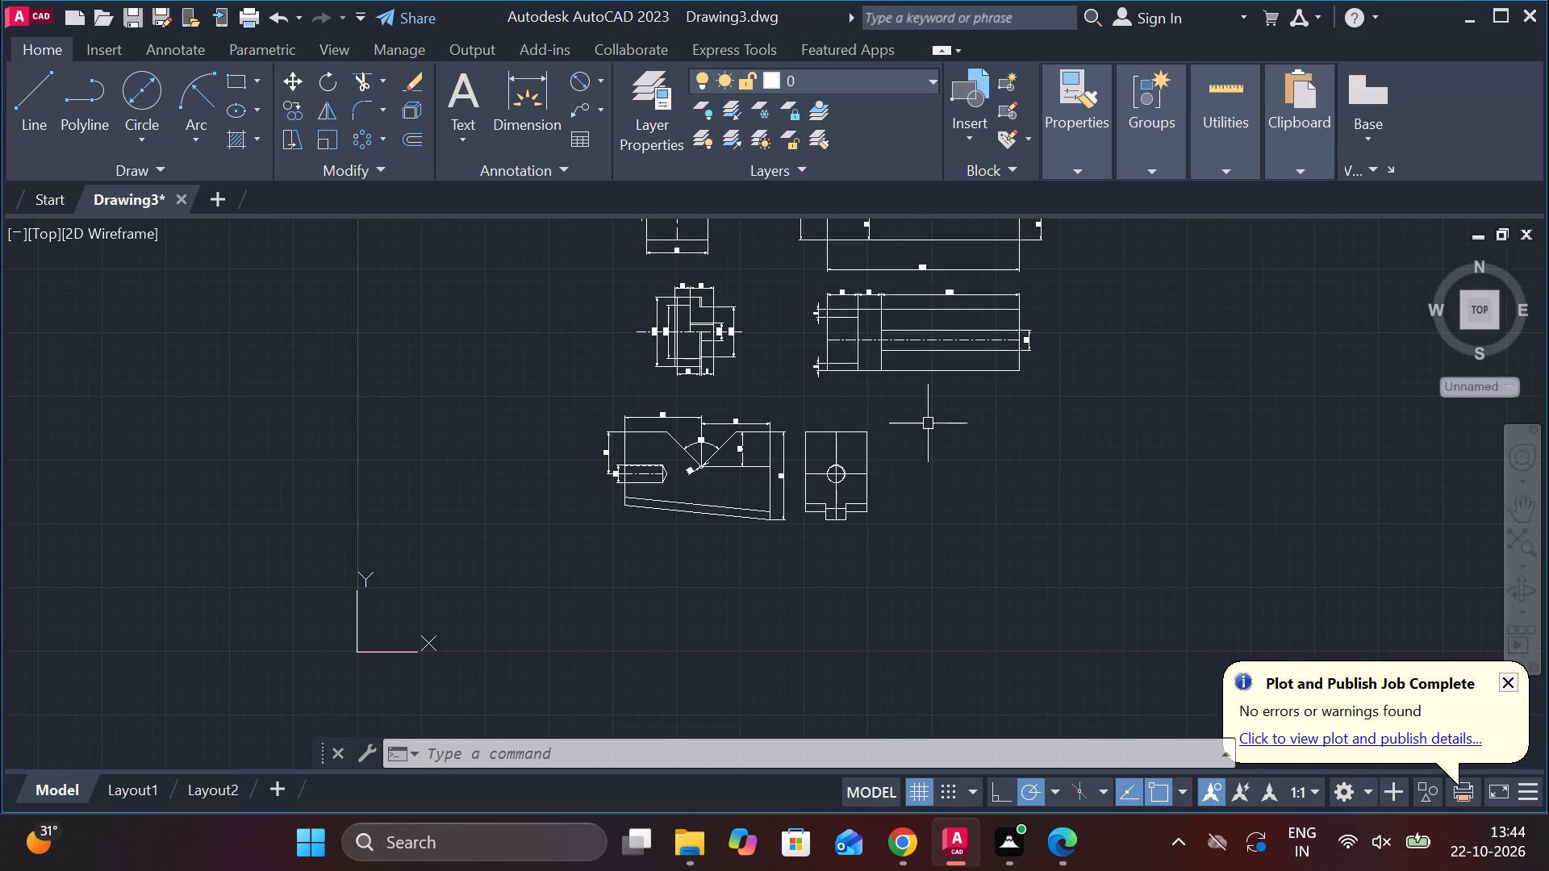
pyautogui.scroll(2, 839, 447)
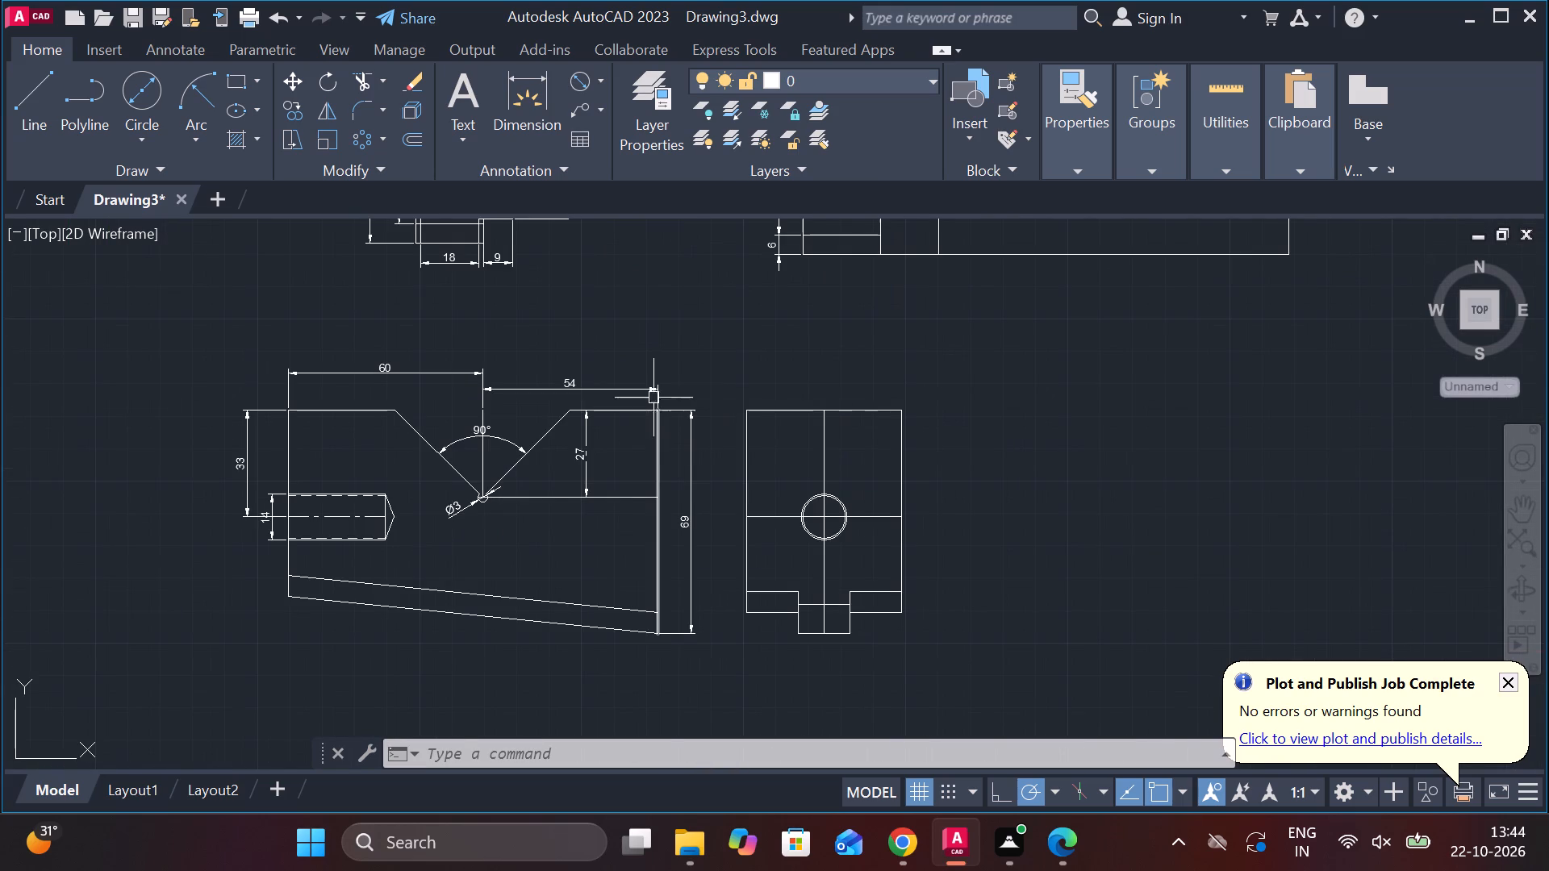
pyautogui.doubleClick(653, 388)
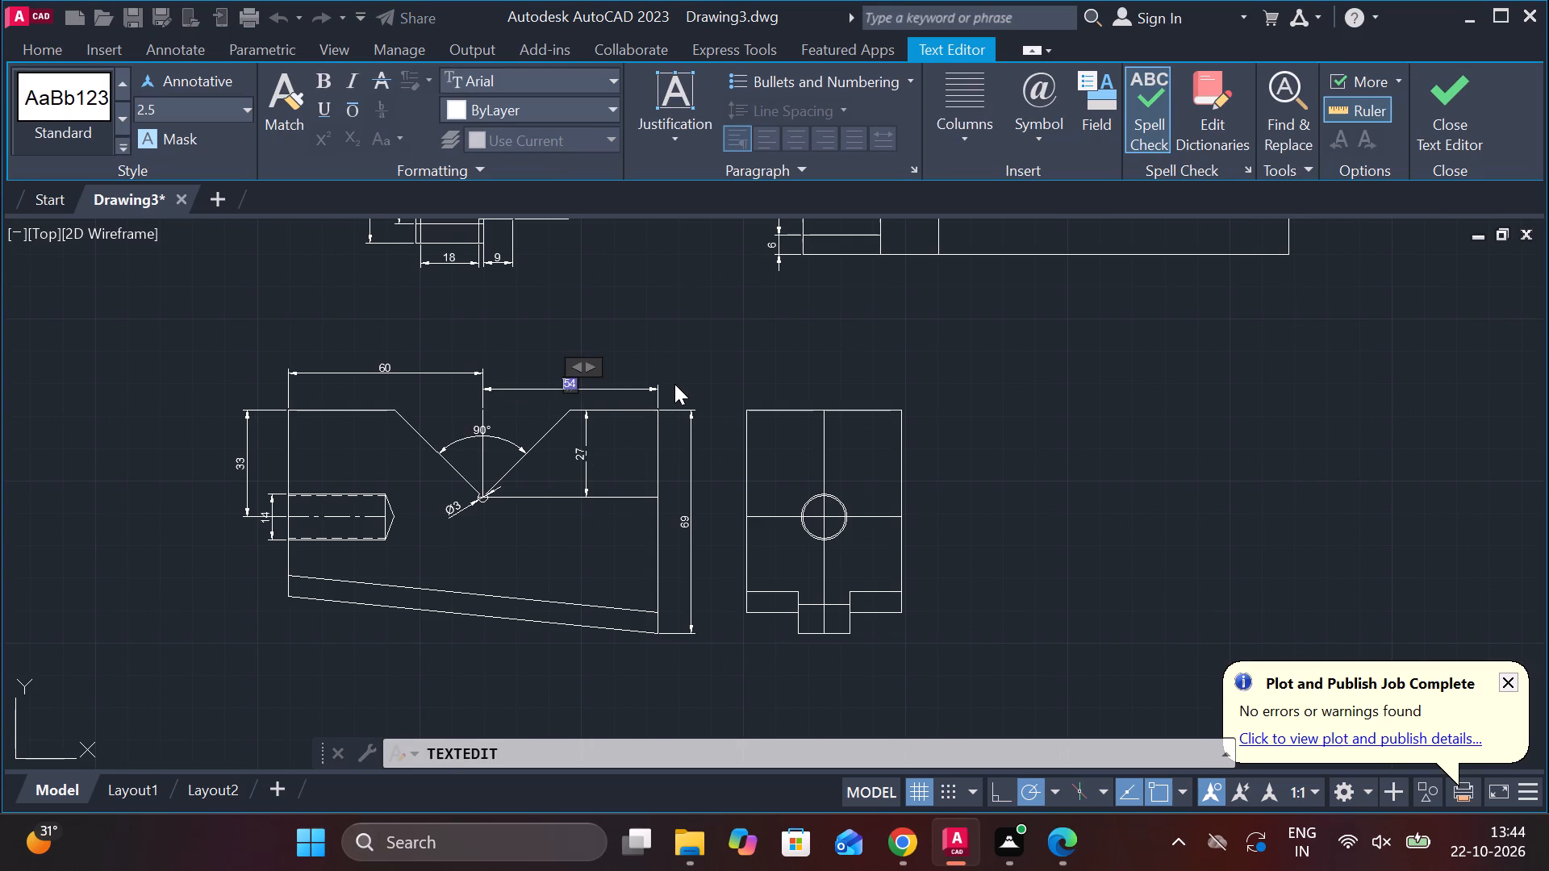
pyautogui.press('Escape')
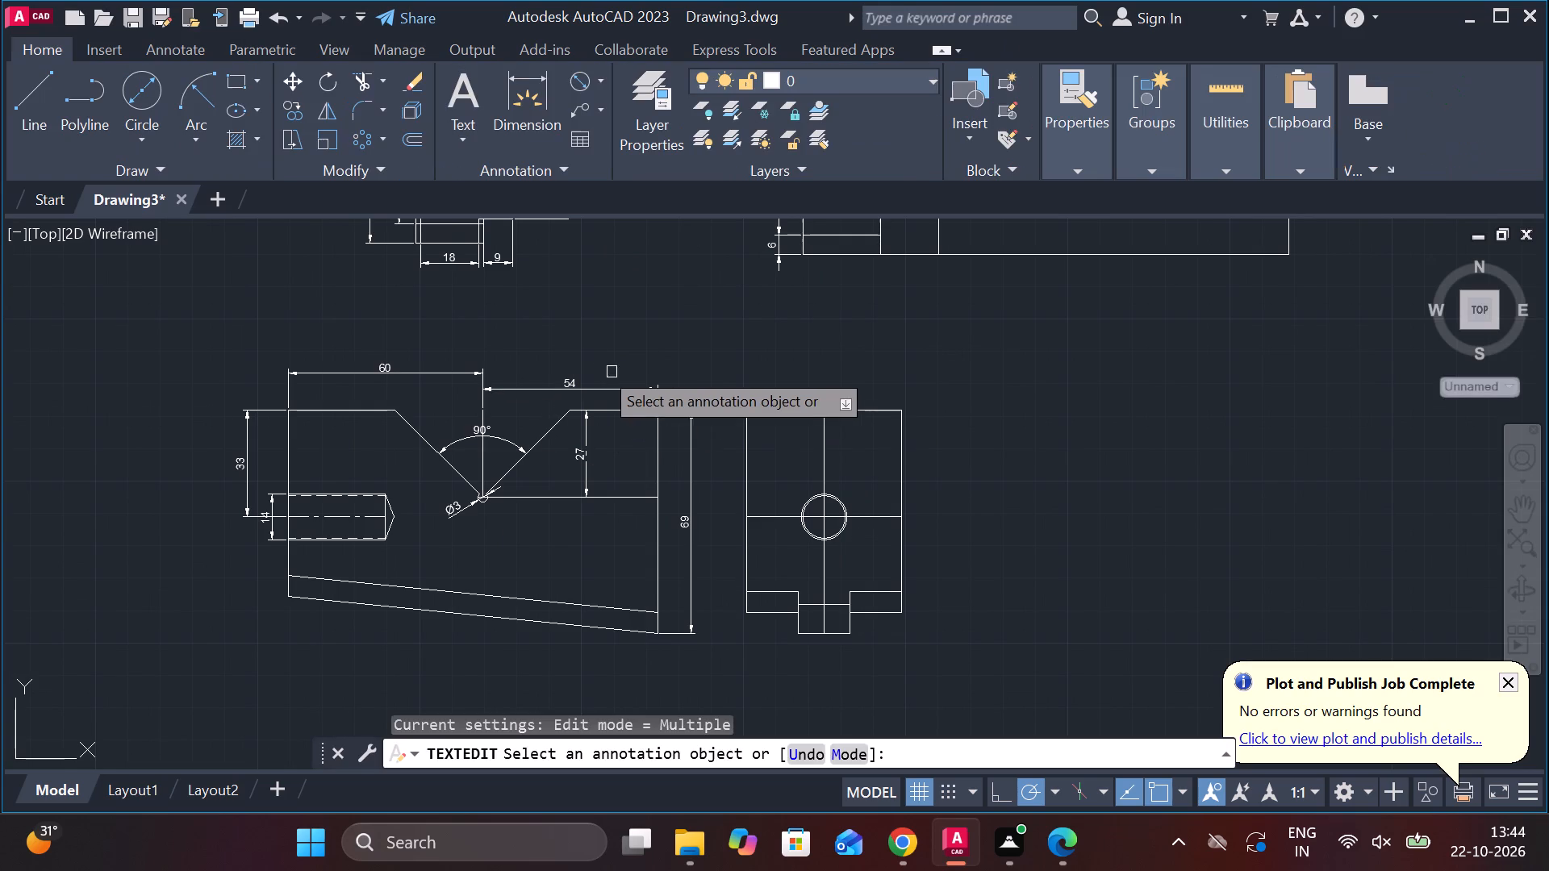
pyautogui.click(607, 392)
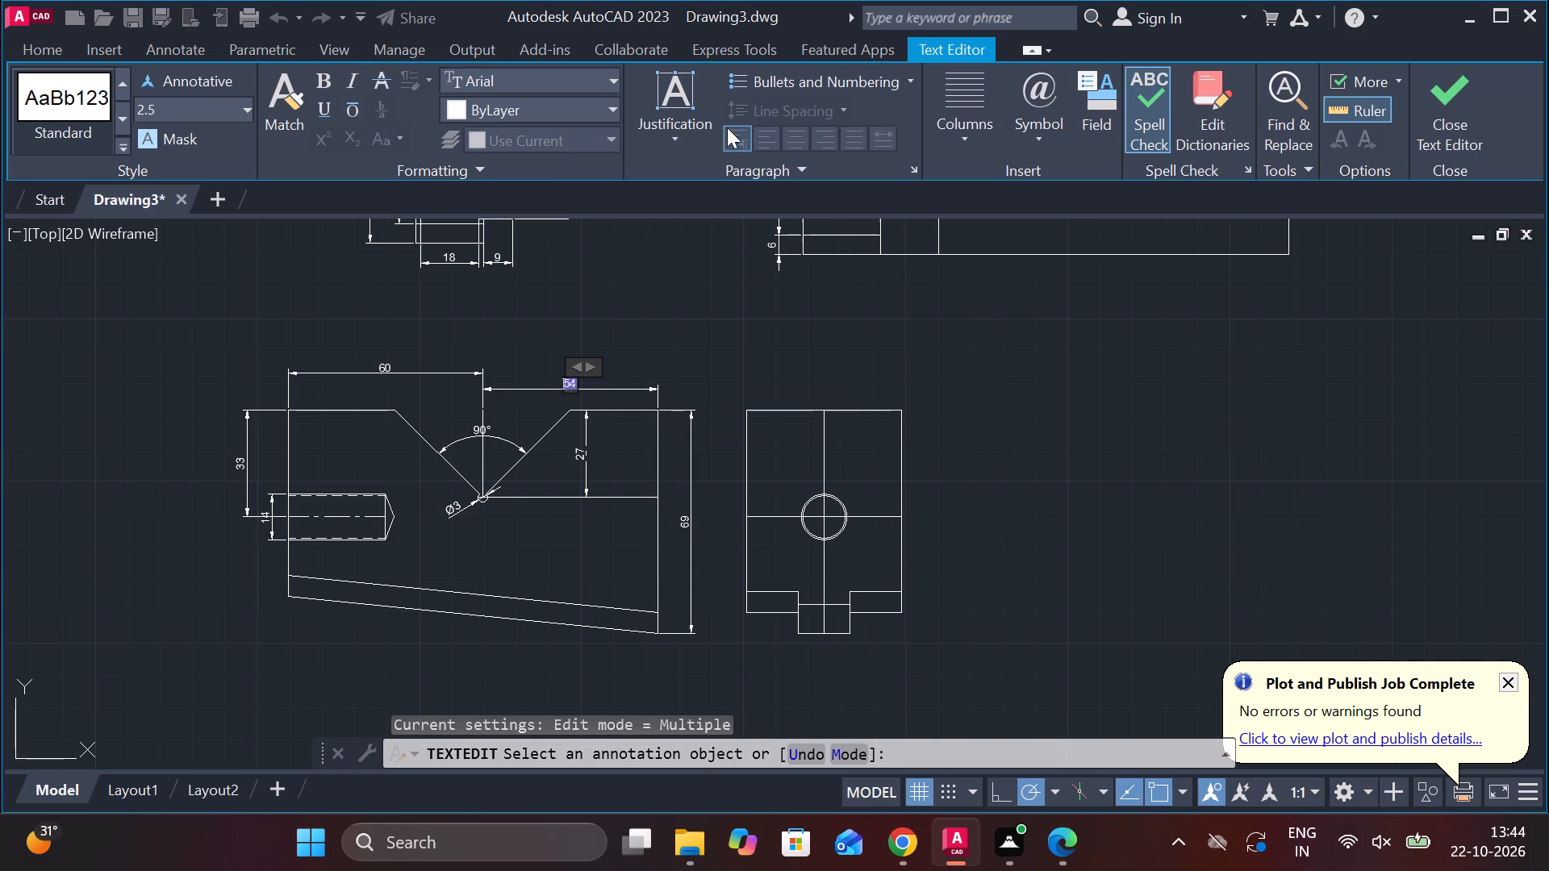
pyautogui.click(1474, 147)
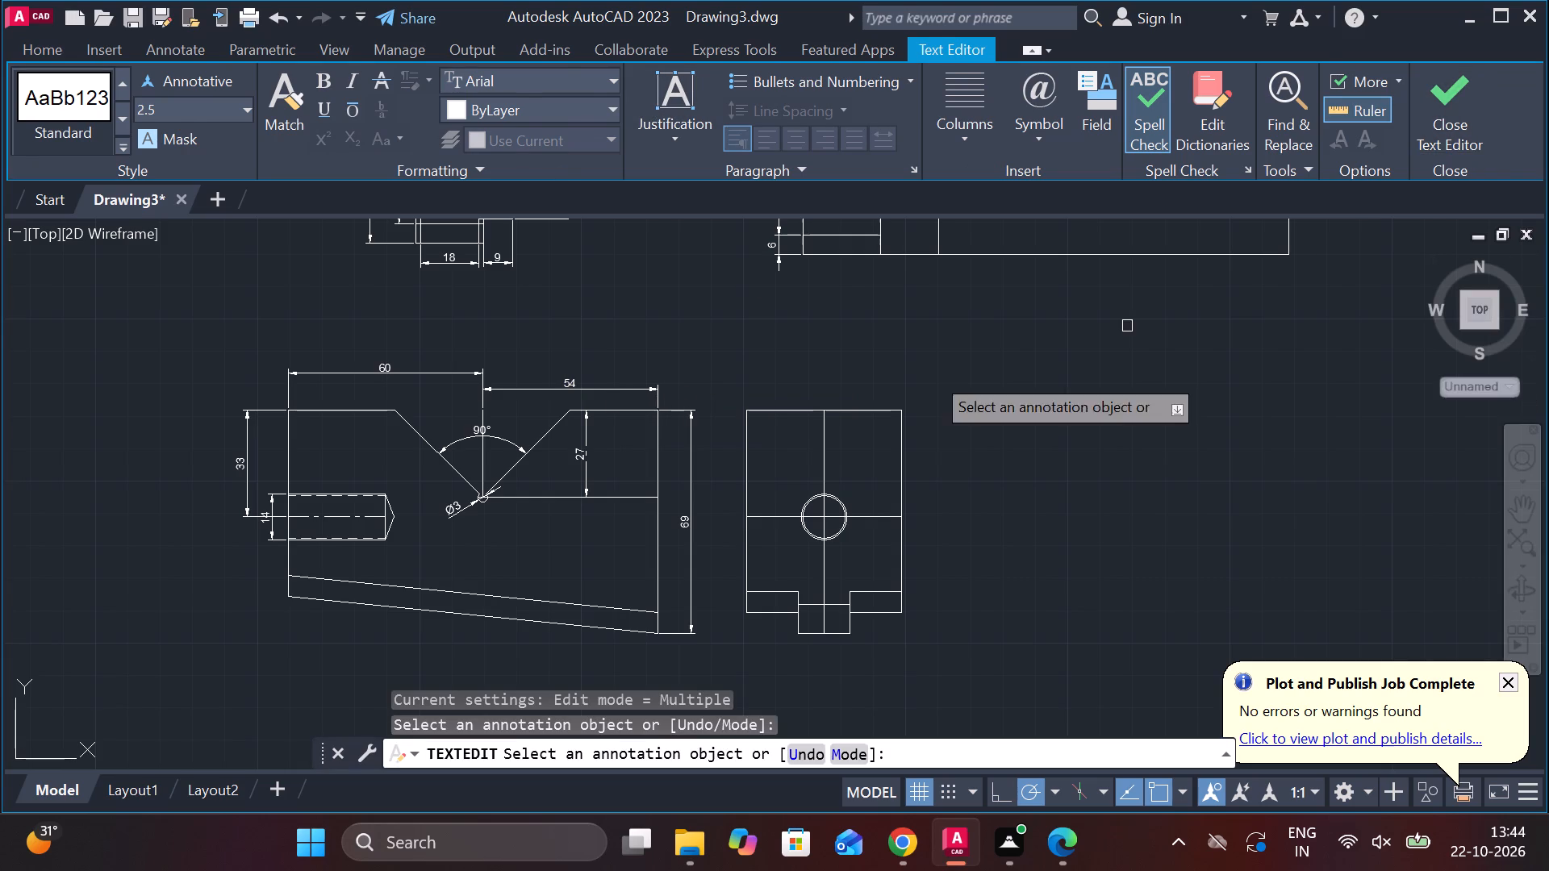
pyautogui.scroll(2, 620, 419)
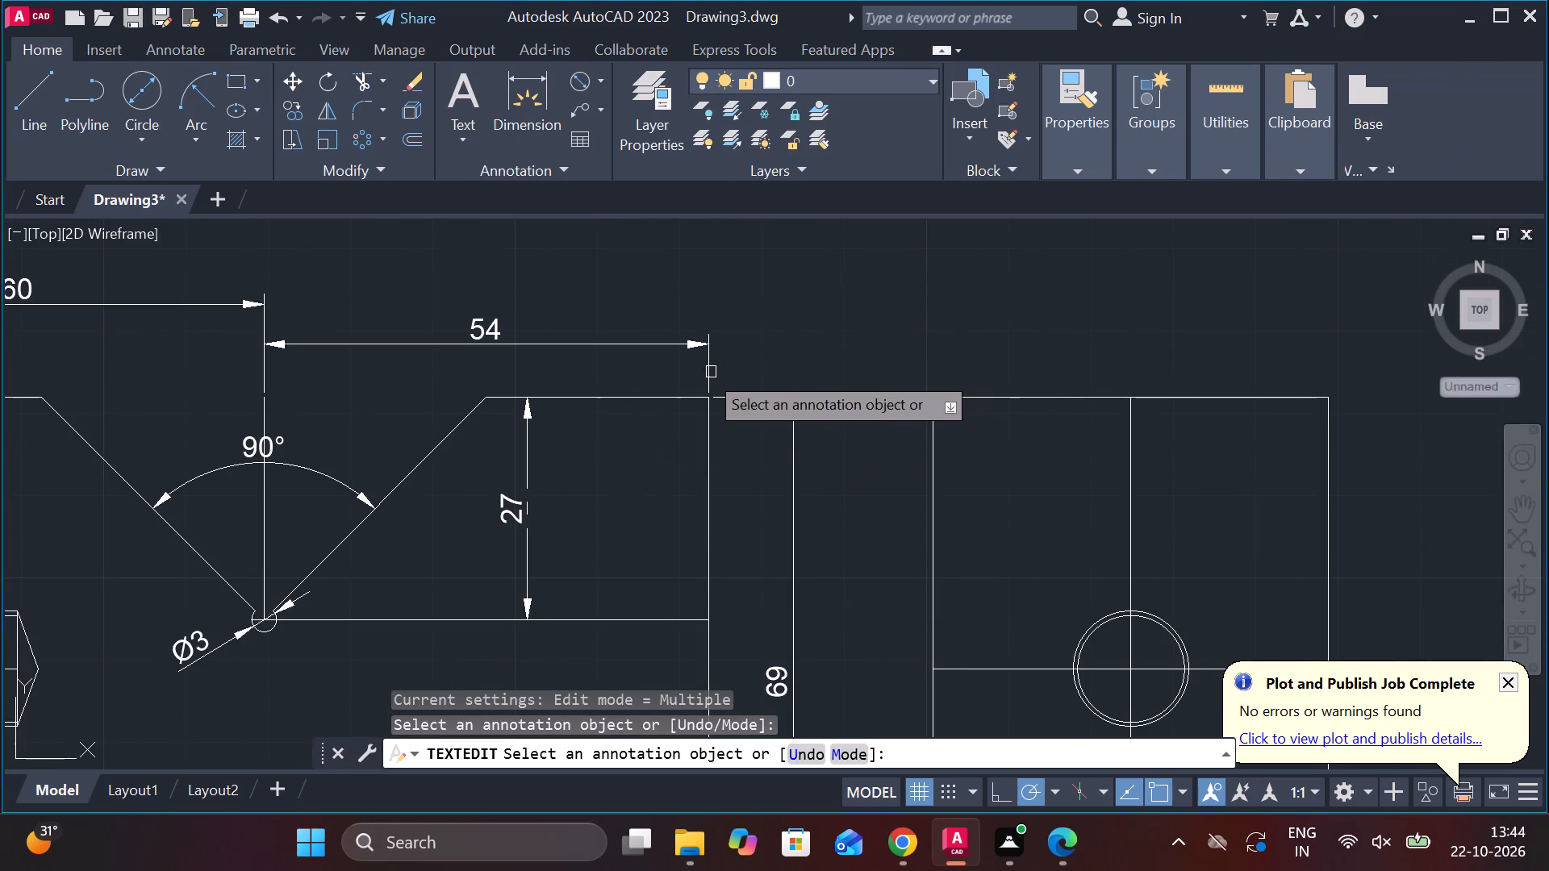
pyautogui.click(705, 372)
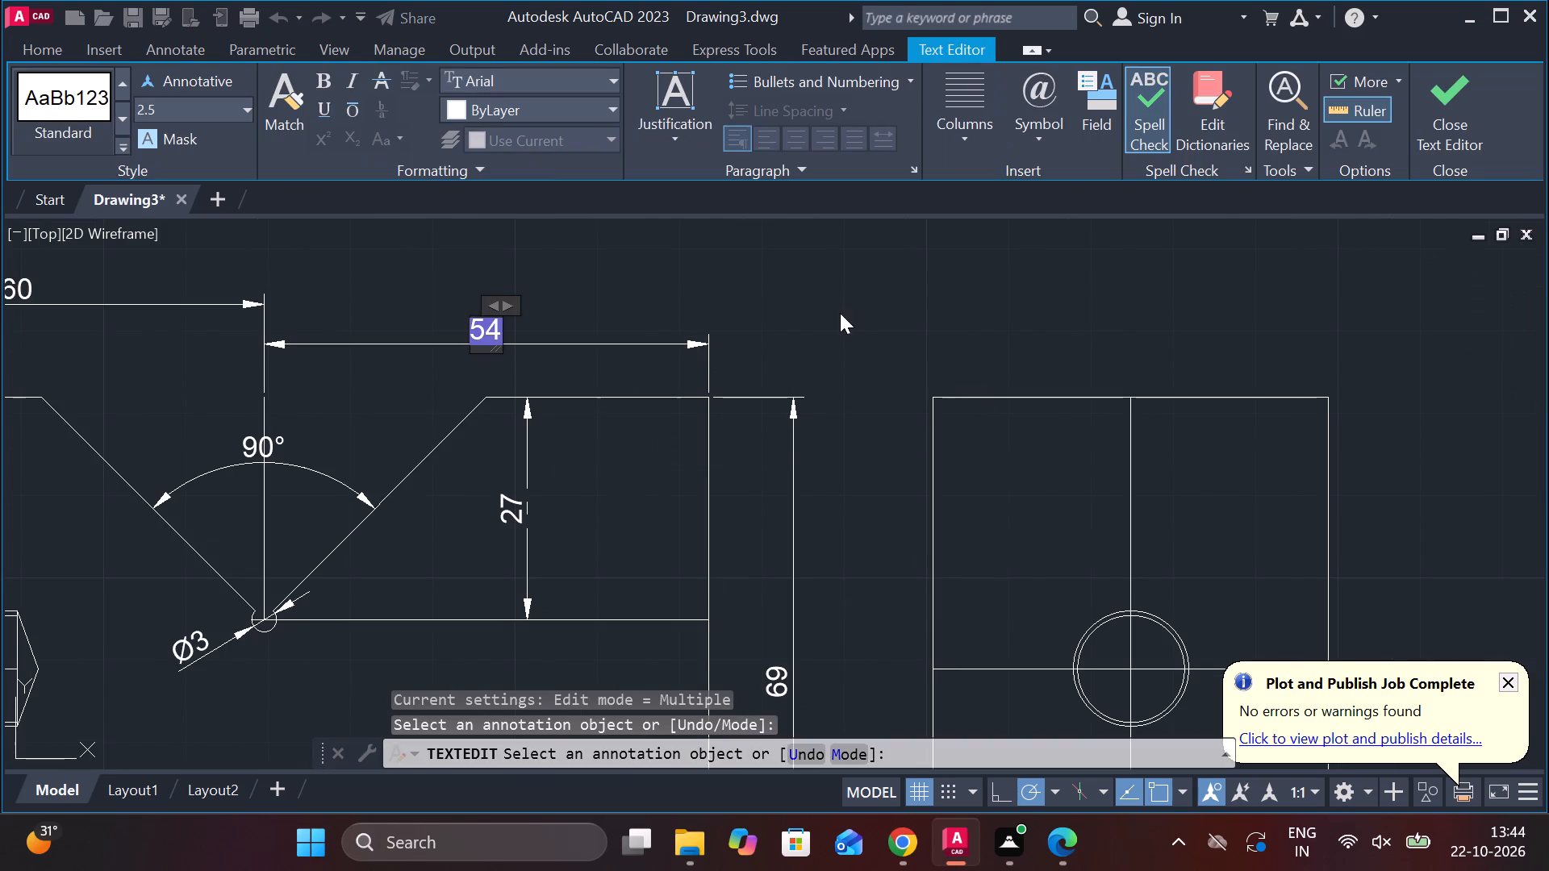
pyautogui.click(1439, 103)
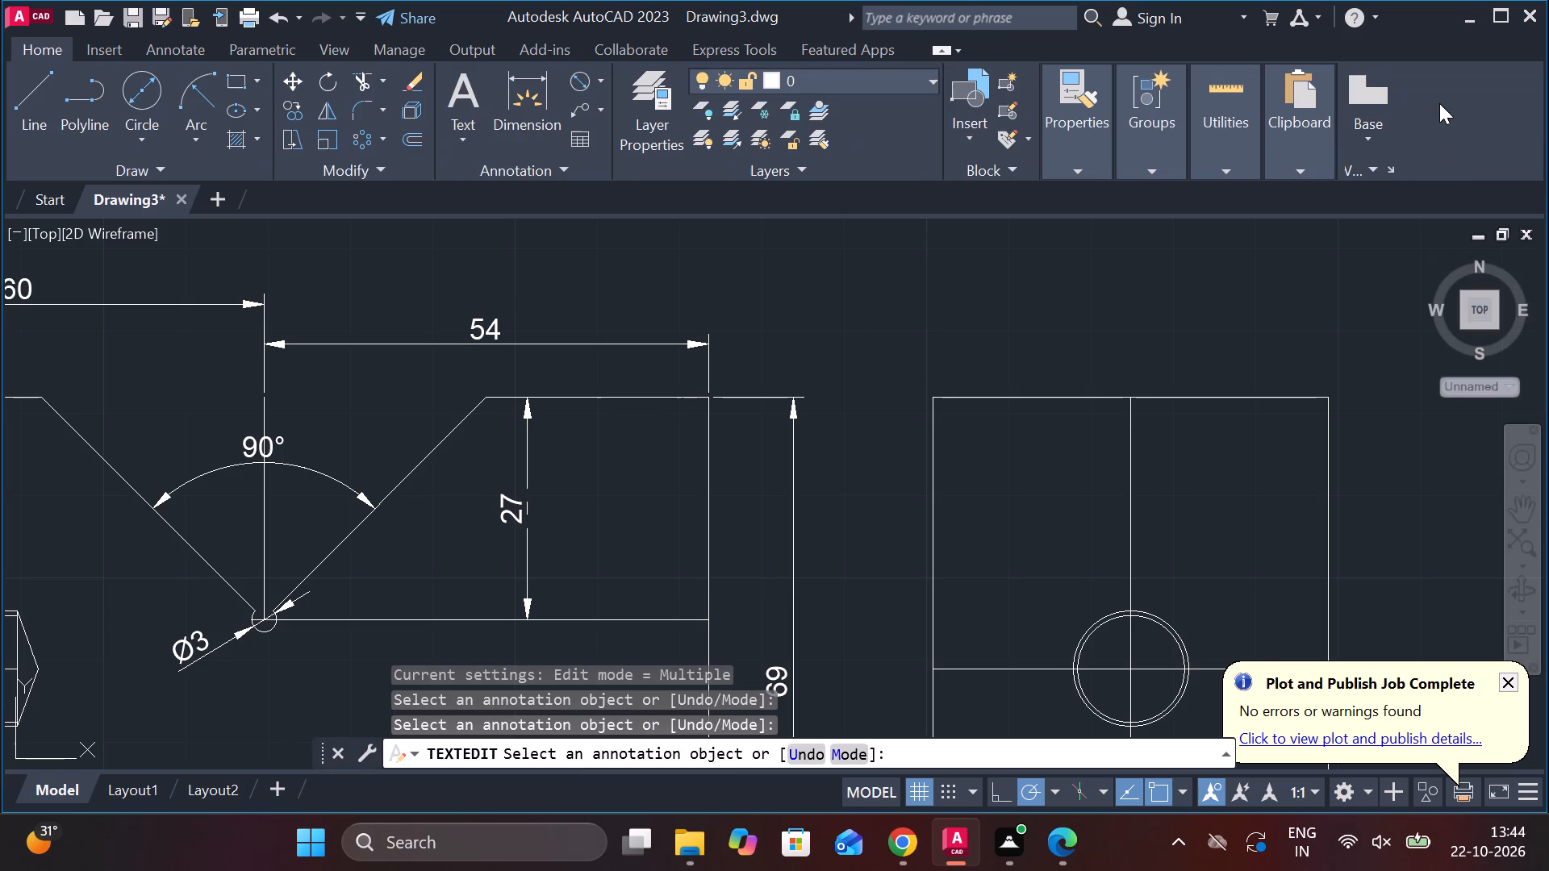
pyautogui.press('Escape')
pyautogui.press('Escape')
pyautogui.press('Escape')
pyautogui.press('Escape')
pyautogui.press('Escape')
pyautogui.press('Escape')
# Add a horizontal linear dimension between the side view's upper left and upper right corners, placed just above the top edge.
pyautogui.click(600, 80)
pyautogui.click(606, 128)
pyautogui.scroll(-1, 1312, 734)
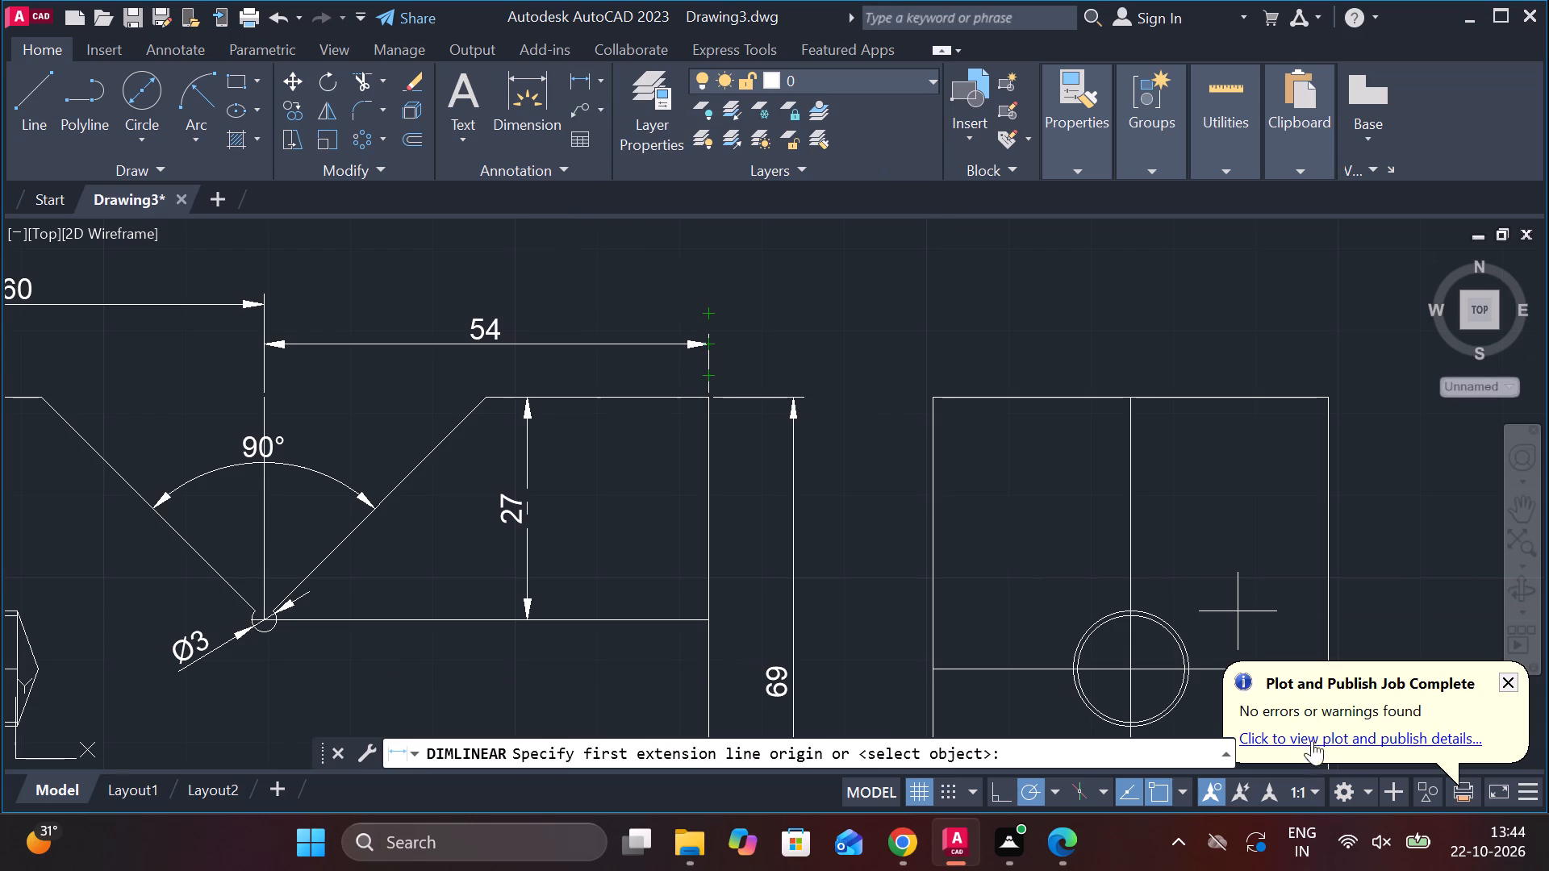
pyautogui.click(936, 399)
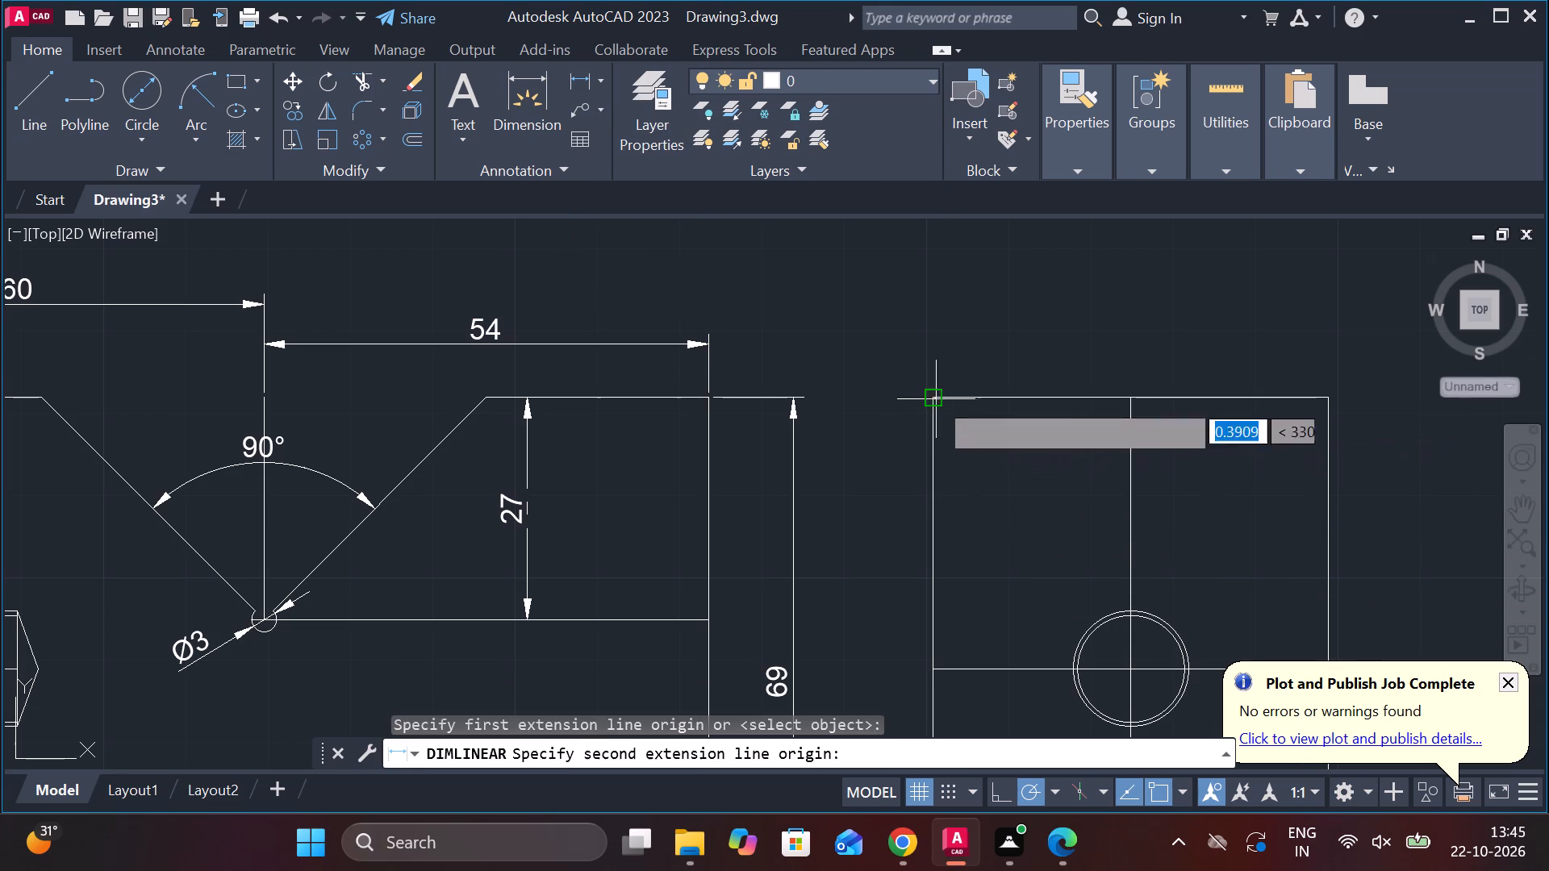
pyautogui.click(1330, 402)
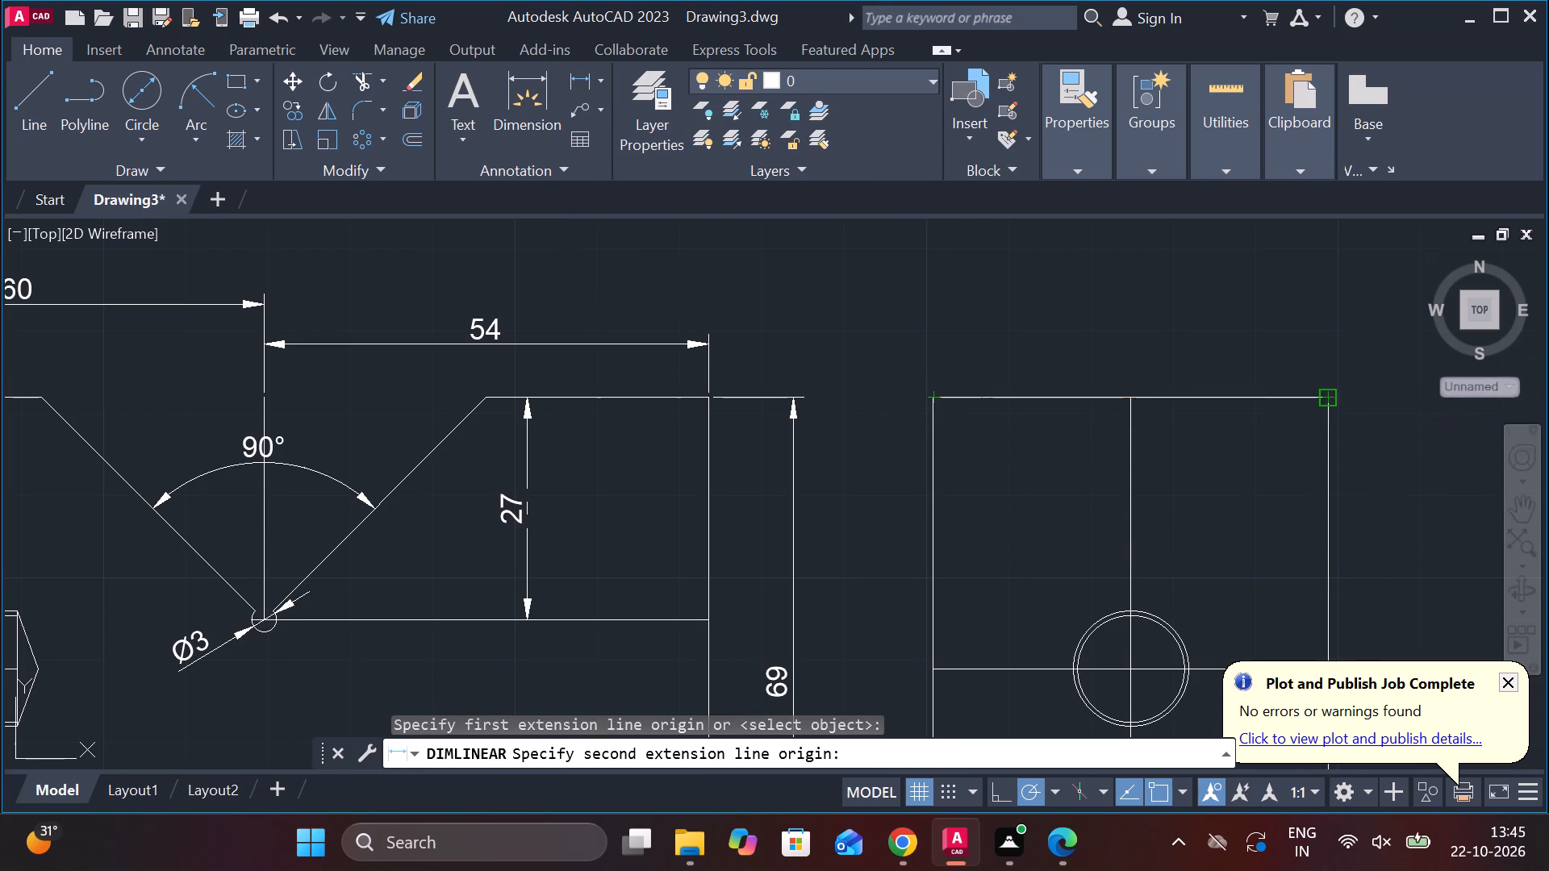
pyautogui.click(1306, 344)
# Add a vertical linear dimension from the left shoulder's upper outer corner to the tongue's inner horizontal line, placed left of the side view.
pyautogui.scroll(-2, 1373, 444)
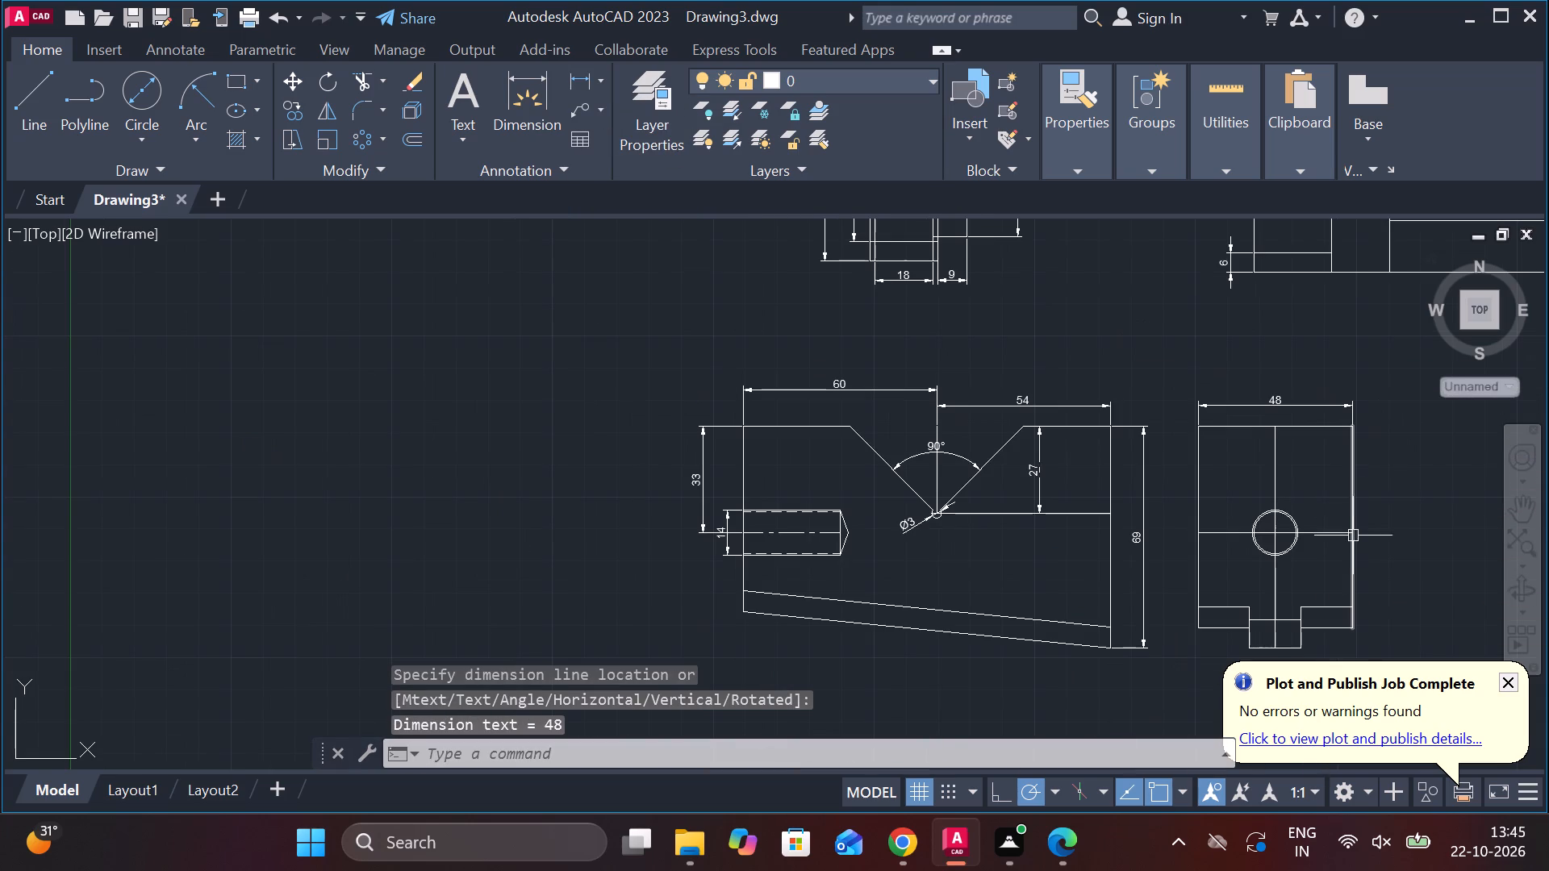
pyautogui.scroll(1, 1251, 662)
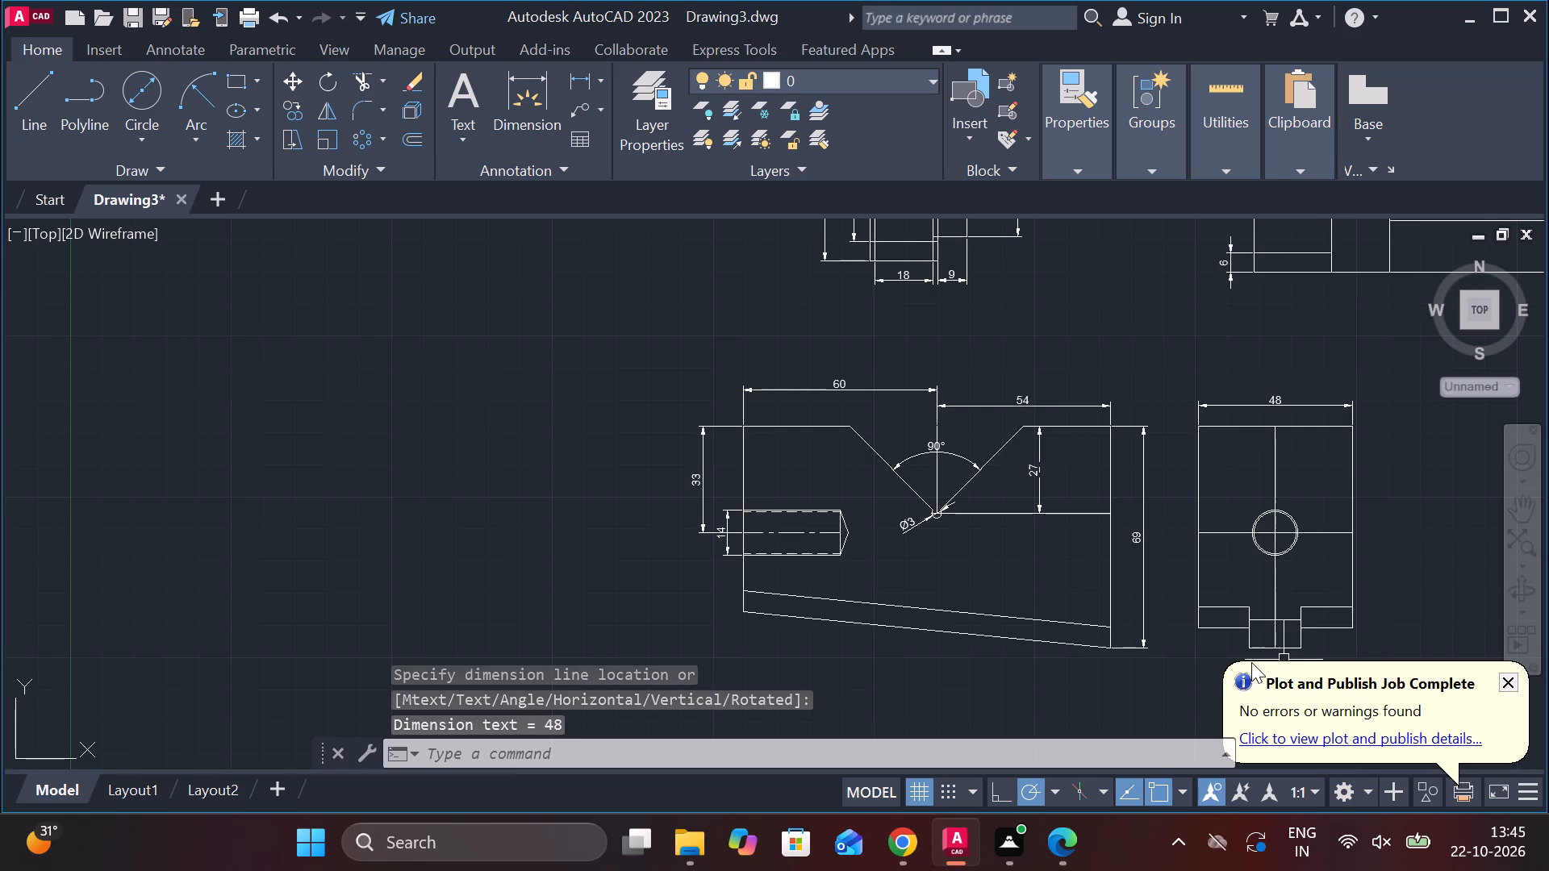
pyautogui.scroll(3, 1251, 662)
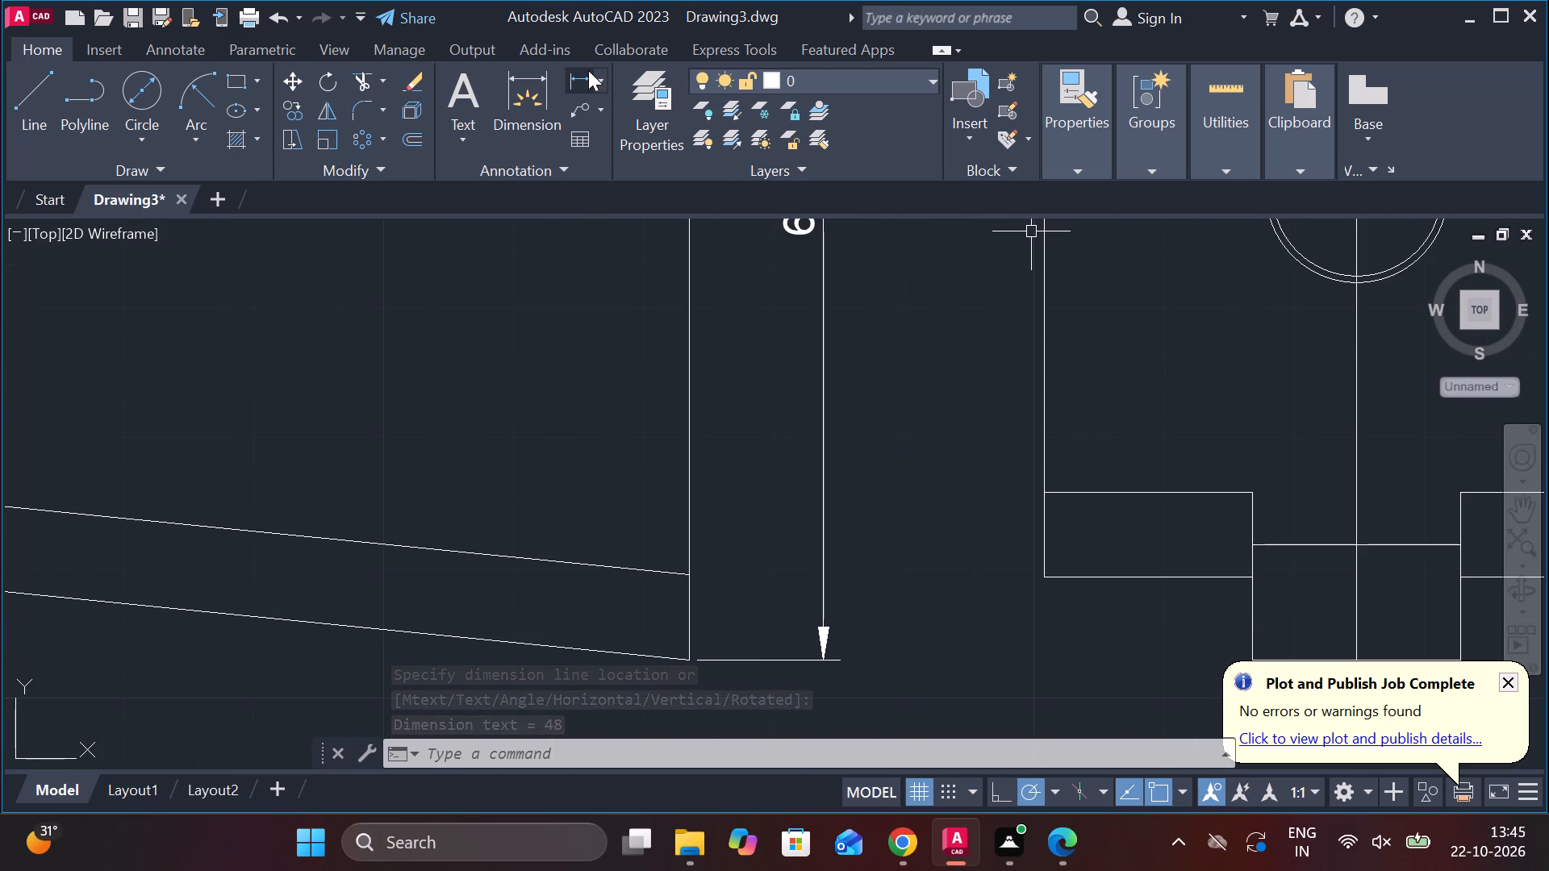
pyautogui.click(587, 77)
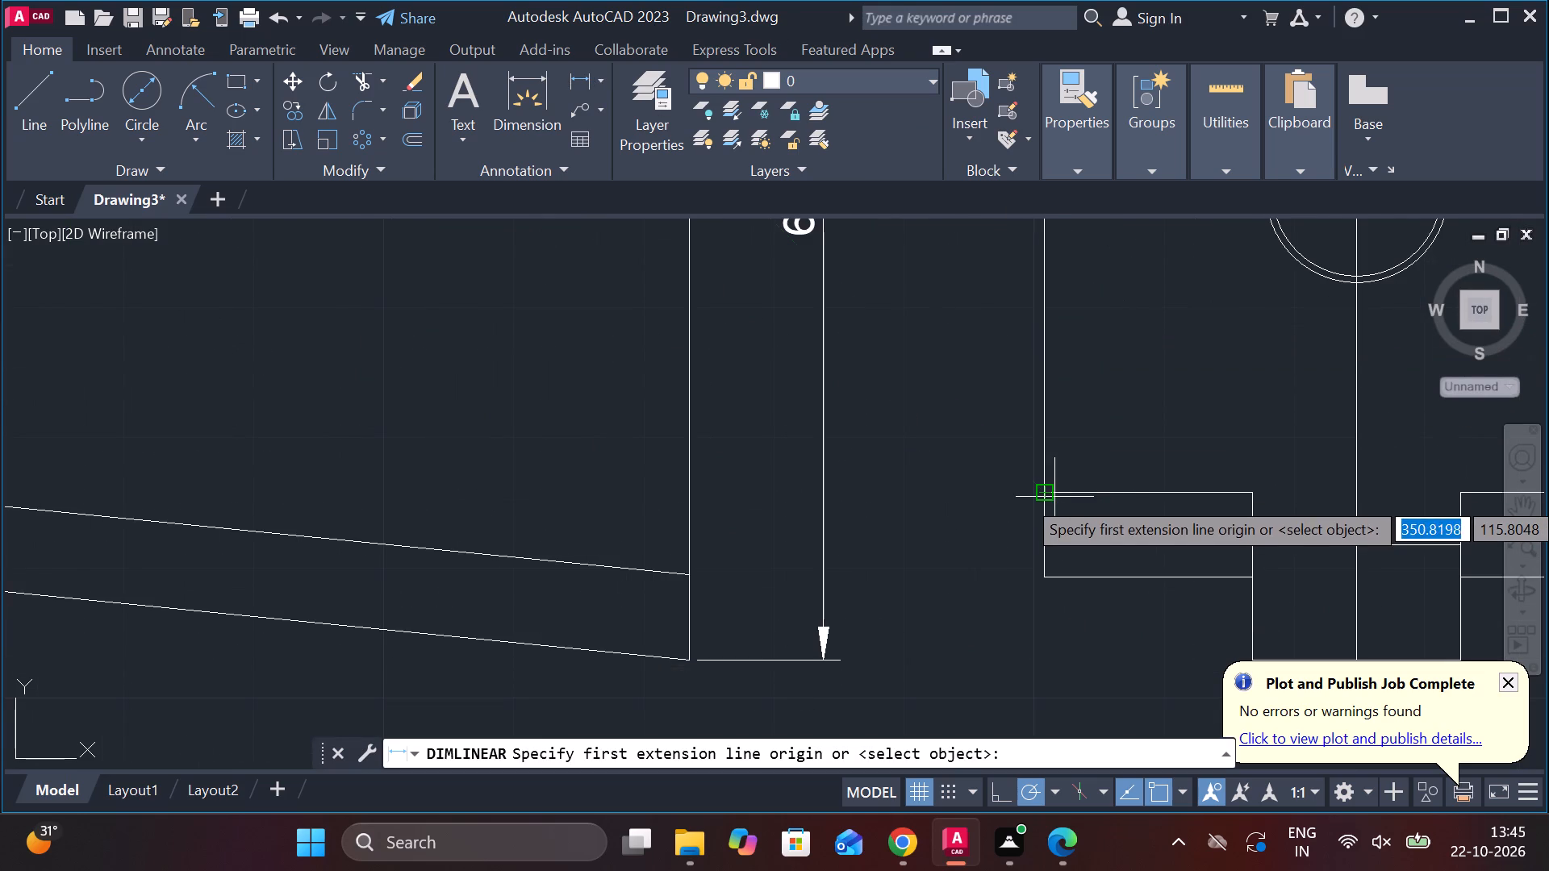
pyautogui.click(1050, 497)
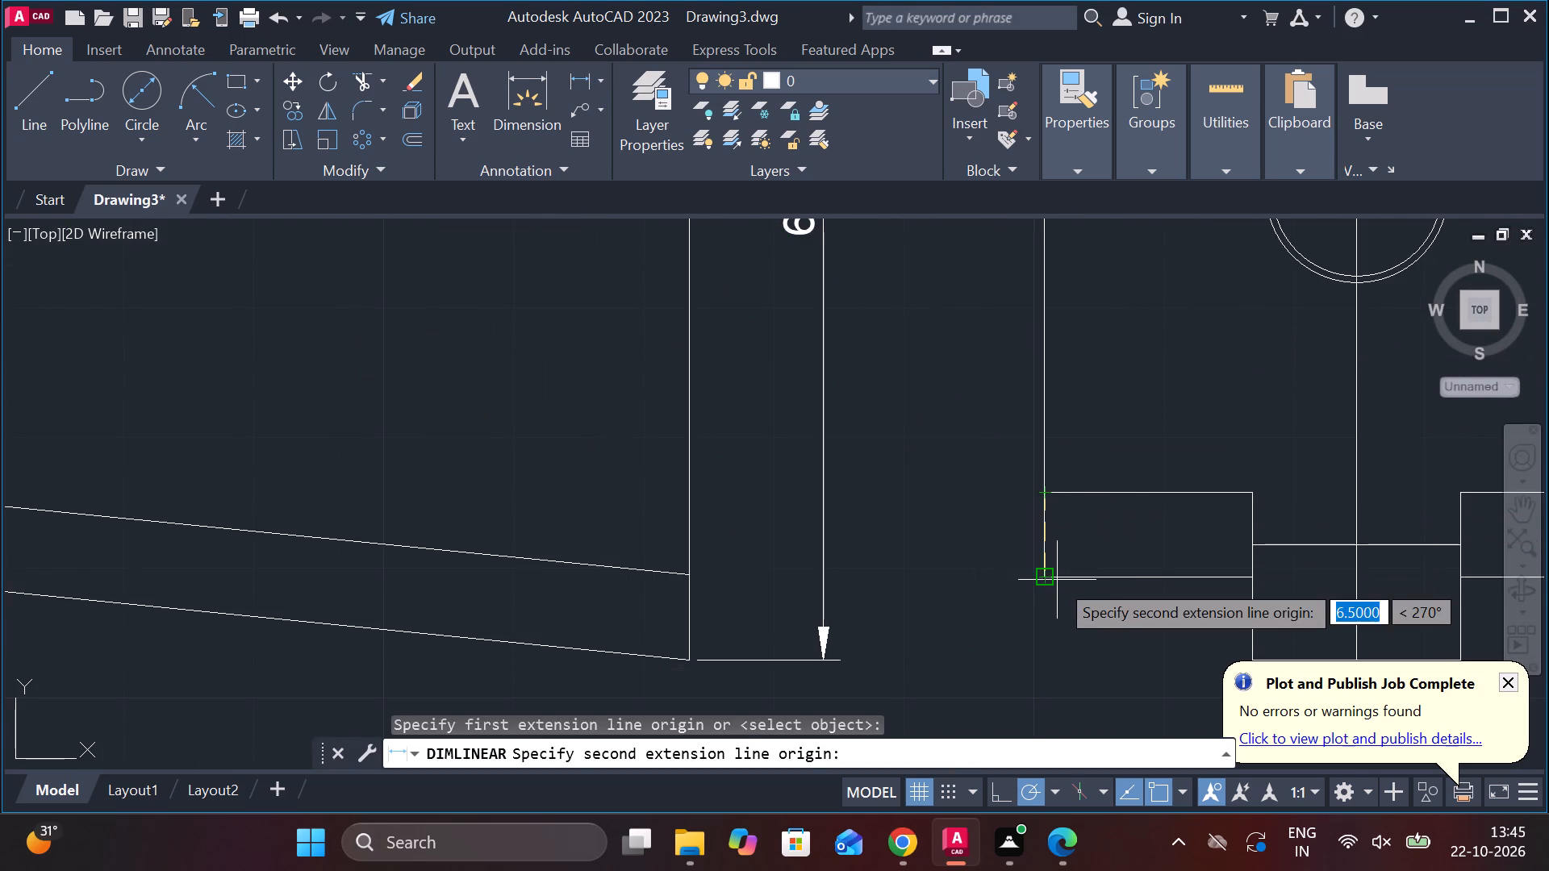
pyautogui.click(1259, 548)
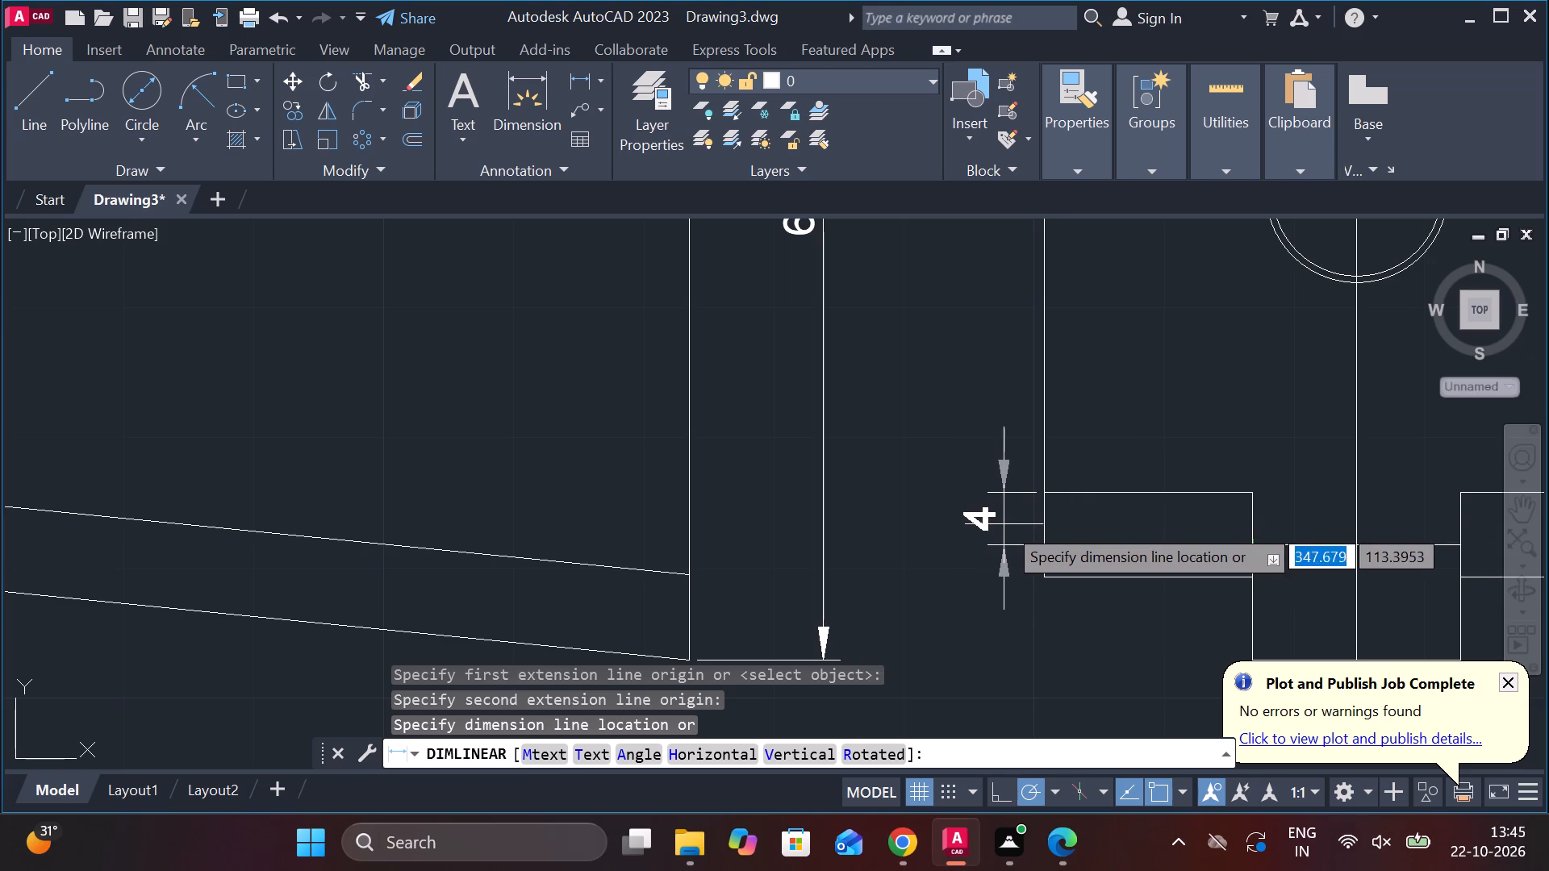
pyautogui.click(966, 524)
# Add a horizontal linear dimension across the left shoulder's bottom edge in the side view, placed below the view.
pyautogui.scroll(-2, 1319, 456)
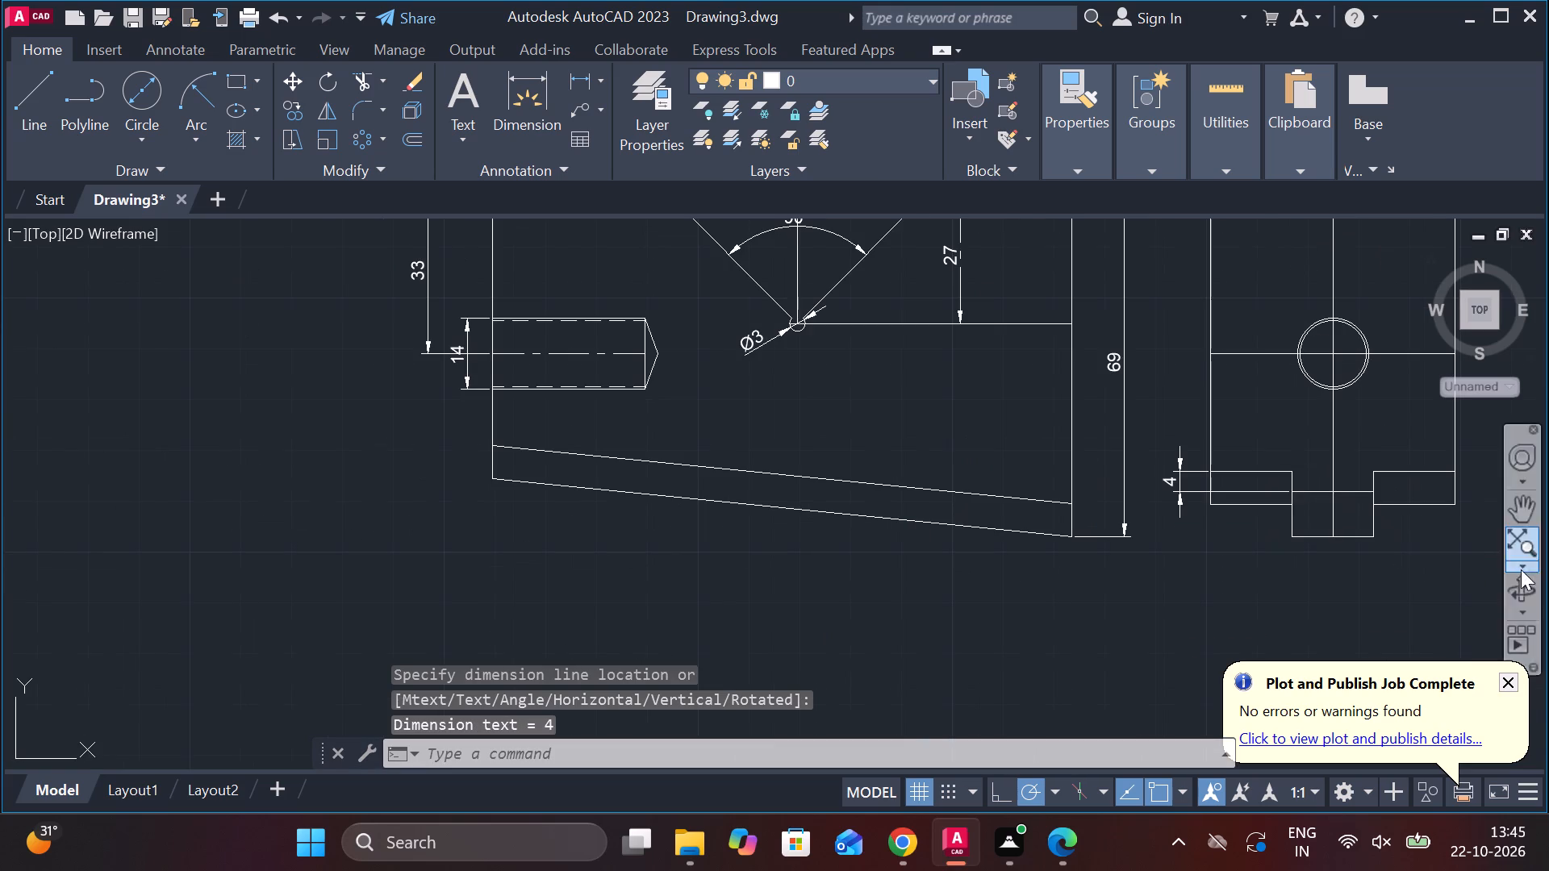
pyautogui.click(582, 70)
pyautogui.click(1207, 506)
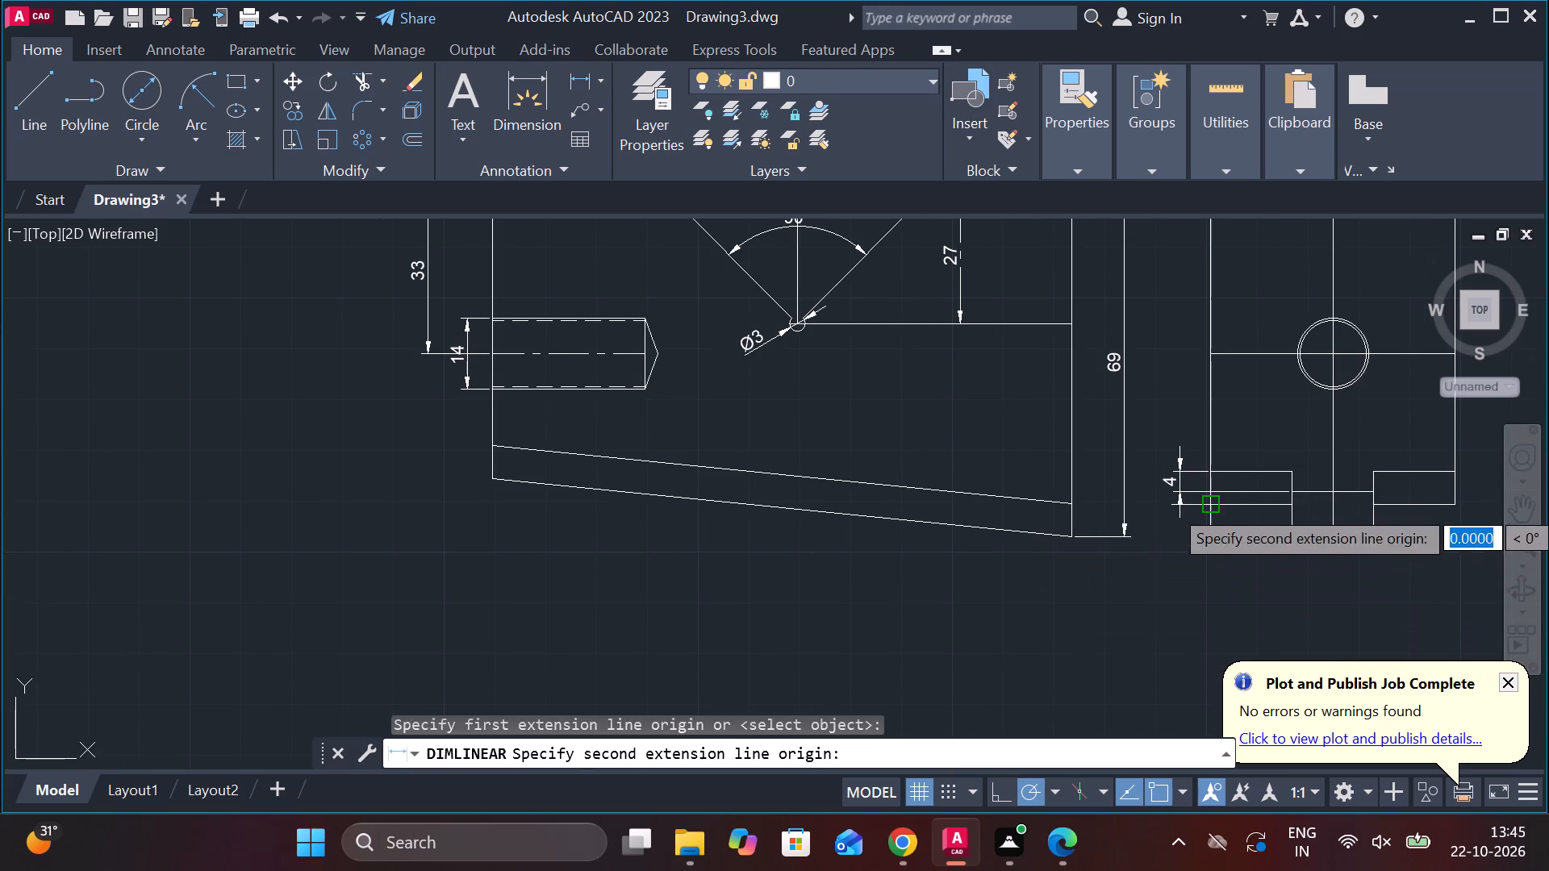
pyautogui.click(1295, 504)
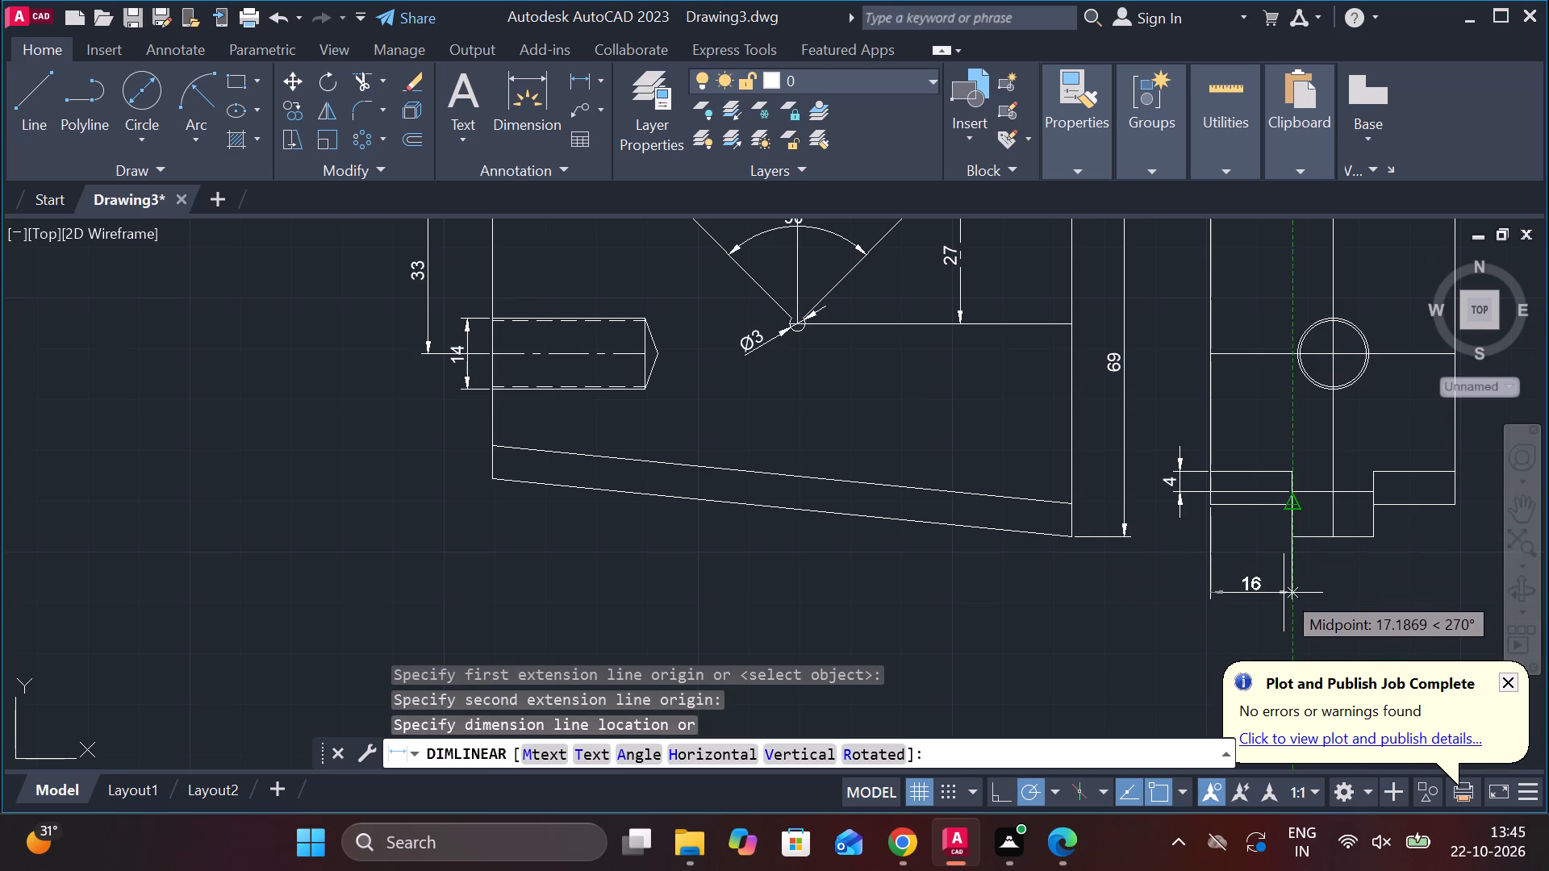
pyautogui.click(1284, 593)
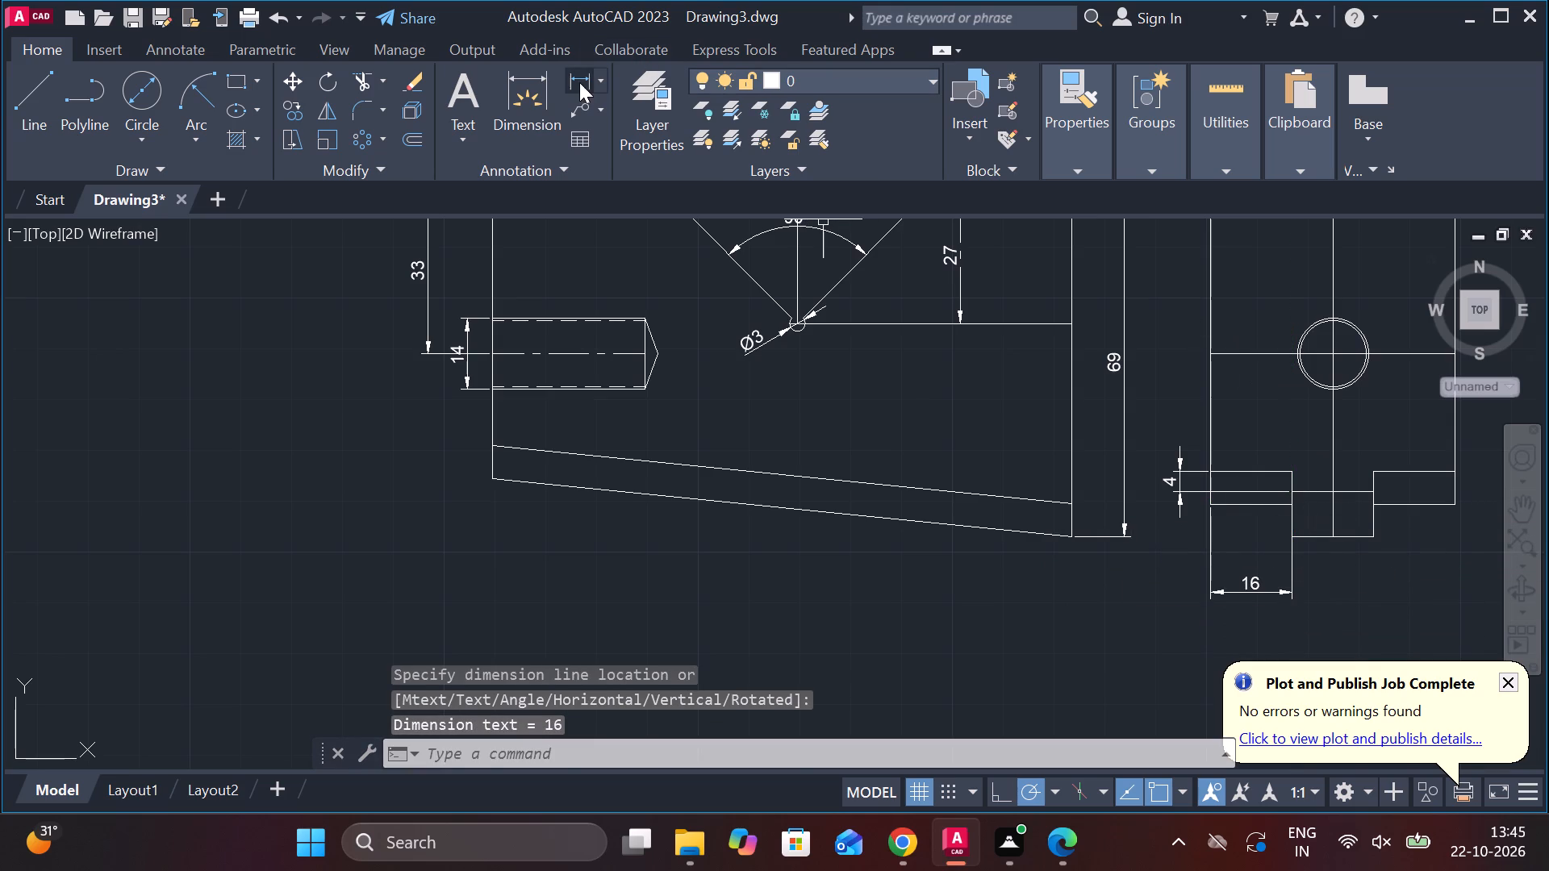
# Add a horizontal linear dimension across the central tongue's bottom edge in the side view, in line with the left shoulder's dimension.
pyautogui.click(574, 84)
pyautogui.scroll(-3, 891, 323)
pyautogui.scroll(4, 986, 363)
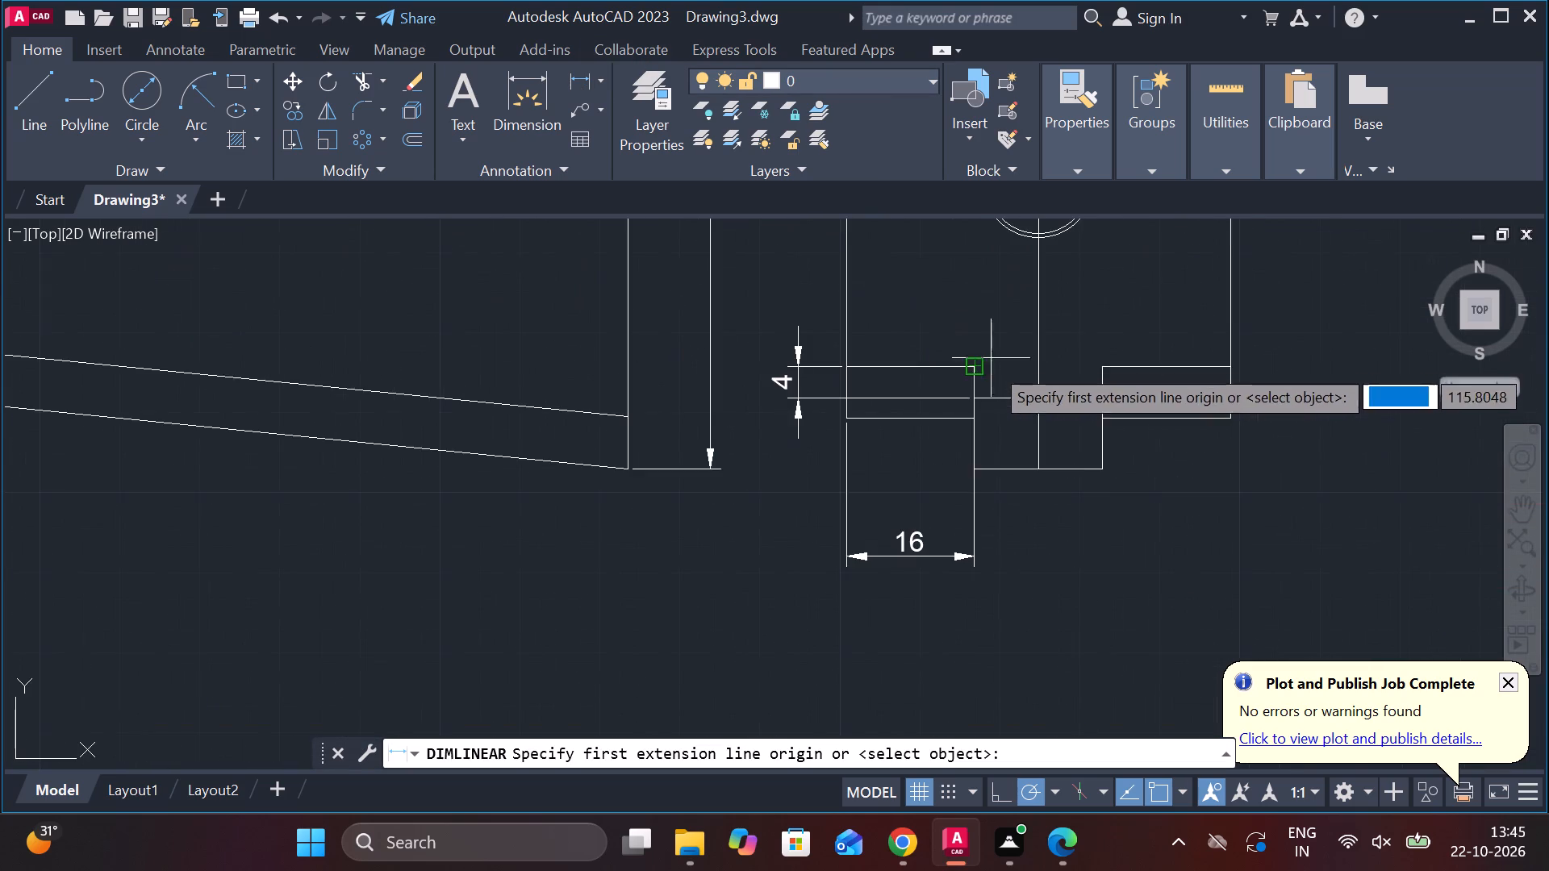
pyautogui.click(981, 468)
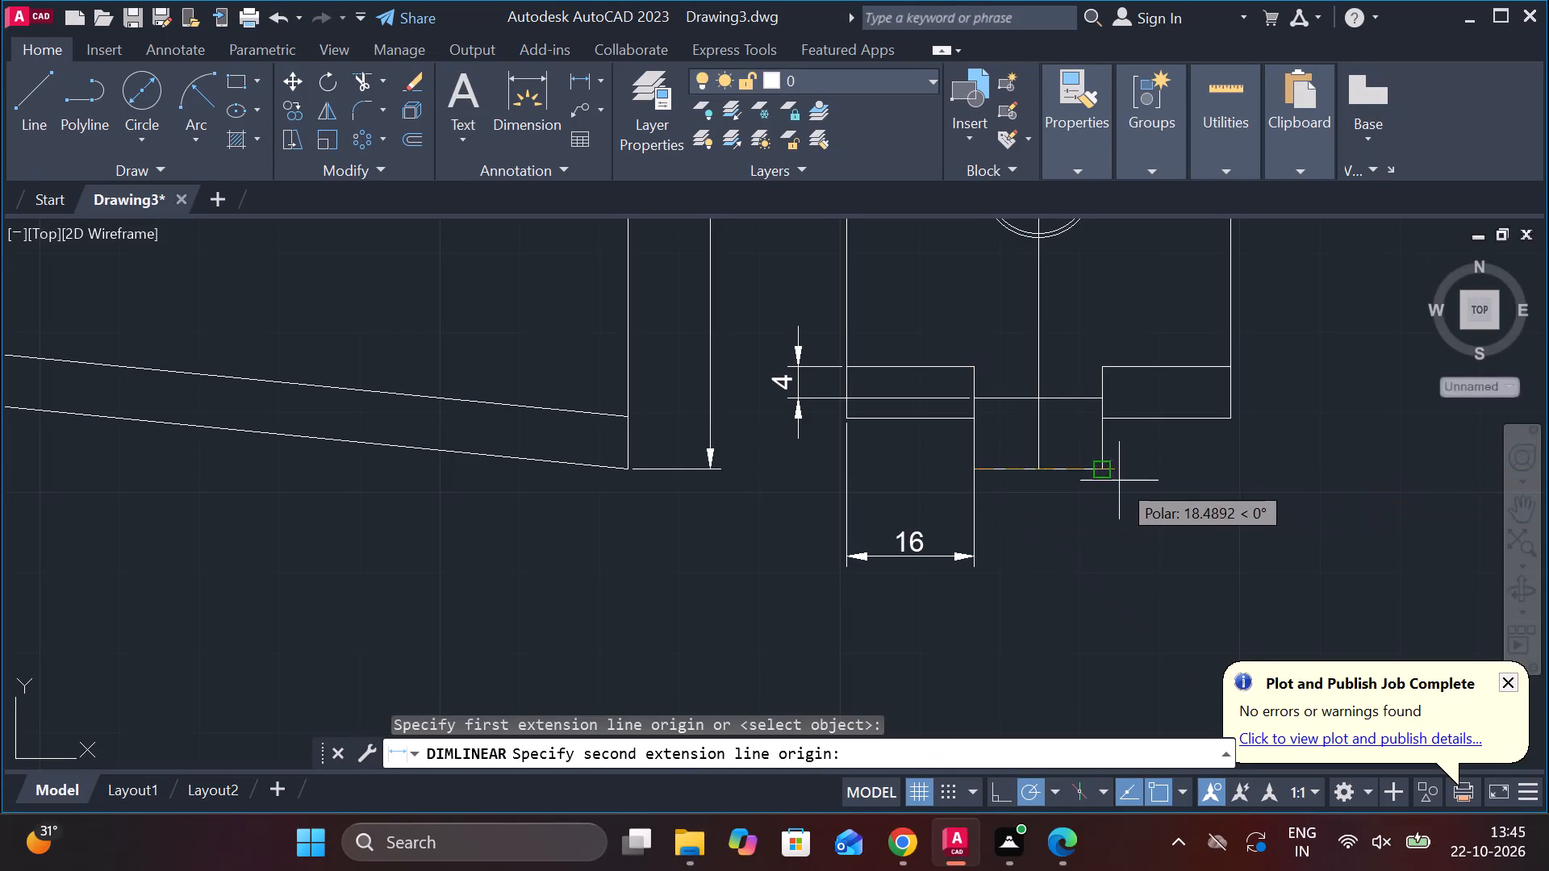
pyautogui.click(1096, 470)
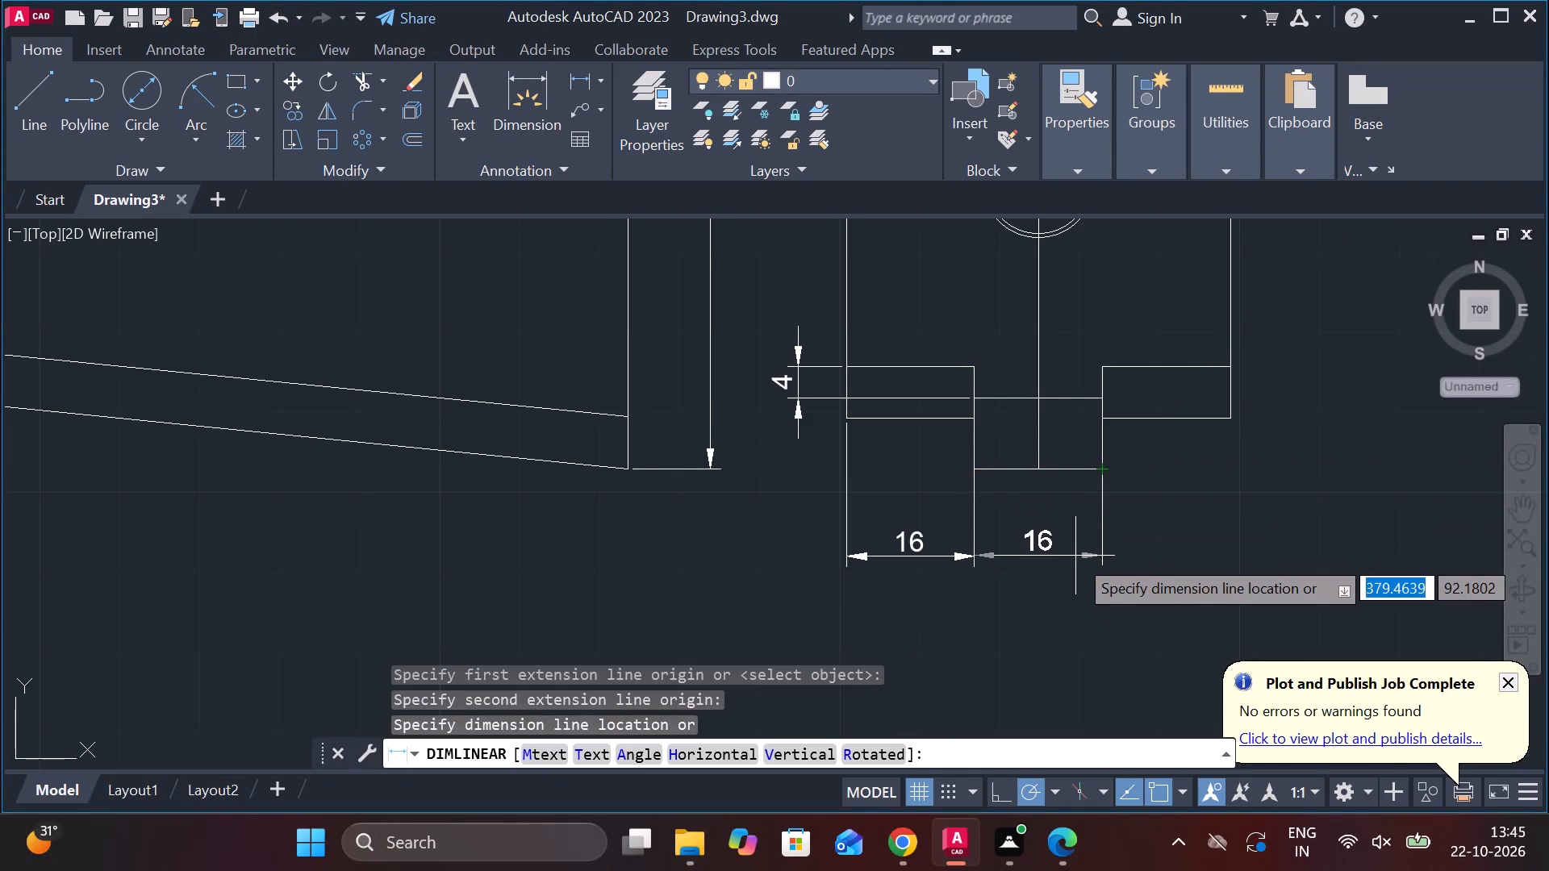
pyautogui.click(1075, 556)
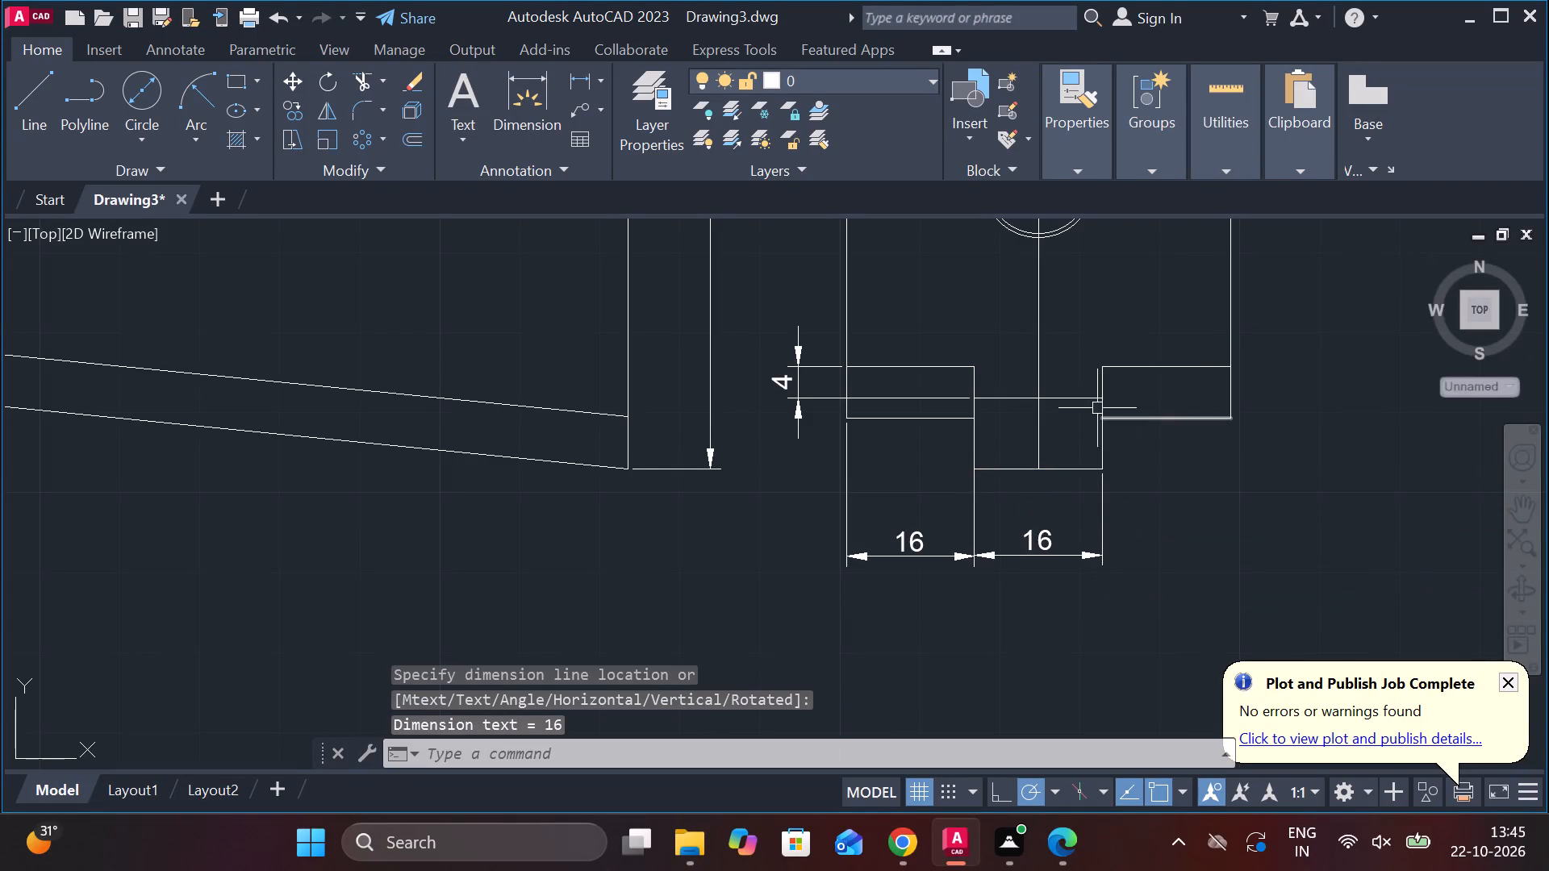
# Add a horizontal linear dimension across the right shoulder's bottom edge in the side view, in line with the tongue's dimension.
pyautogui.click(572, 85)
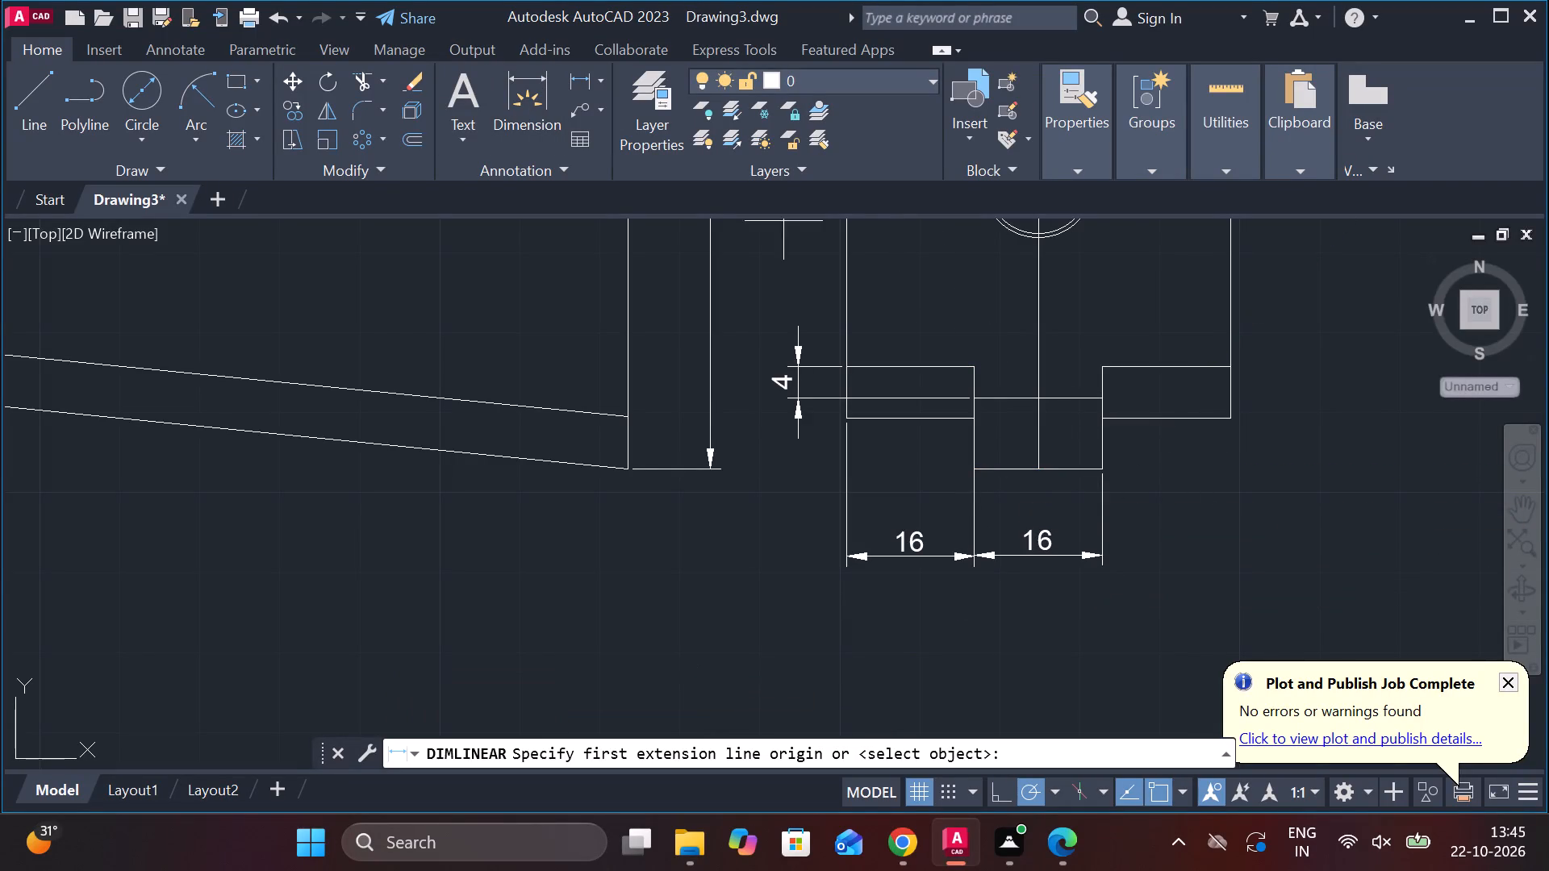
pyautogui.click(1102, 417)
pyautogui.click(1227, 418)
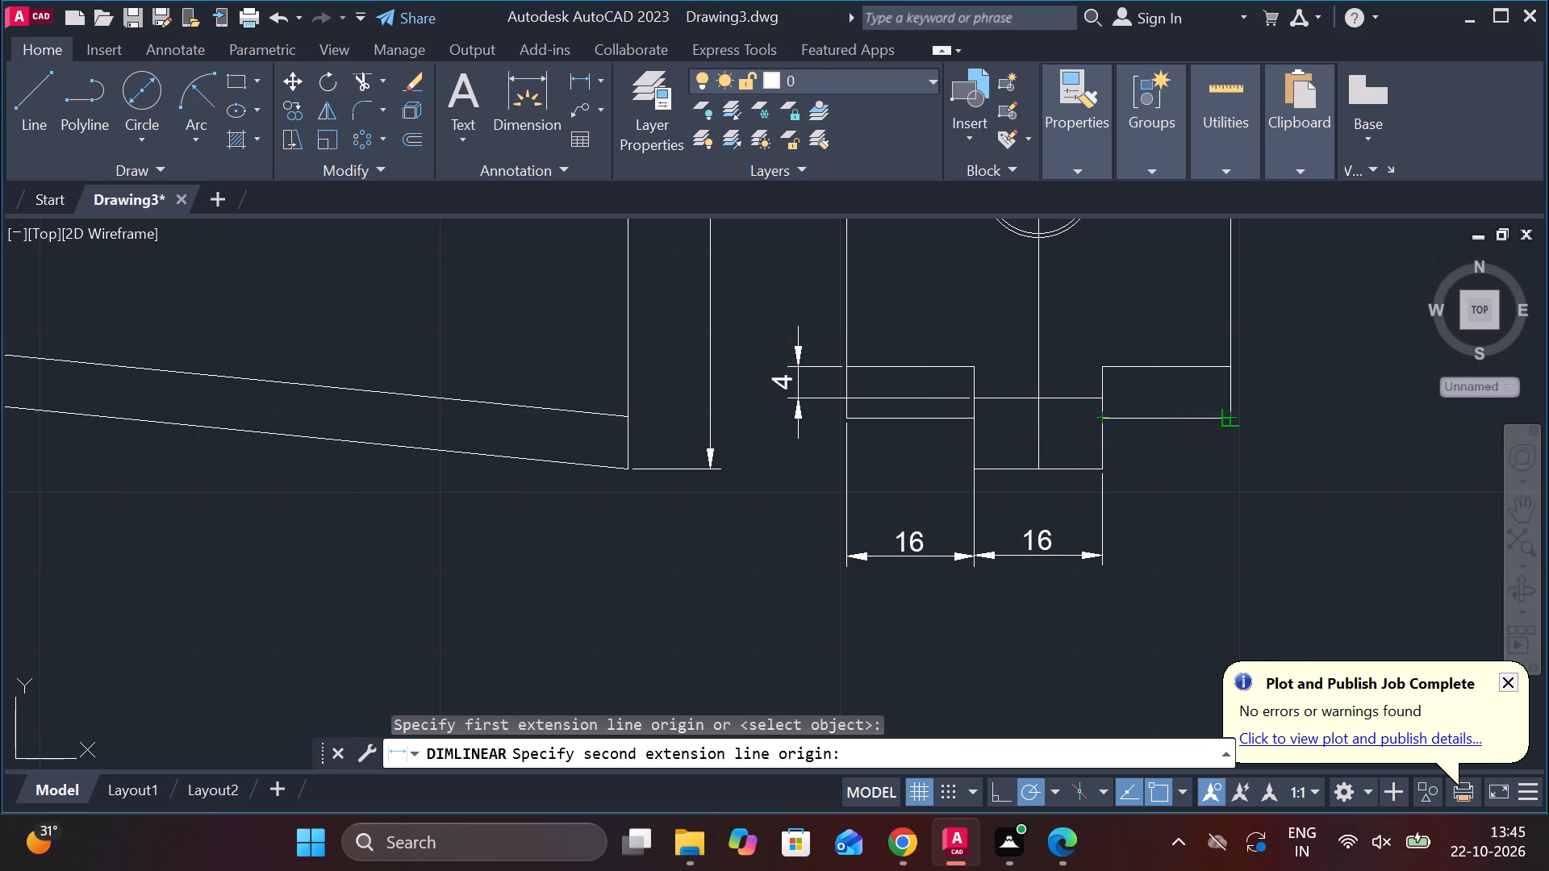
pyautogui.click(1211, 556)
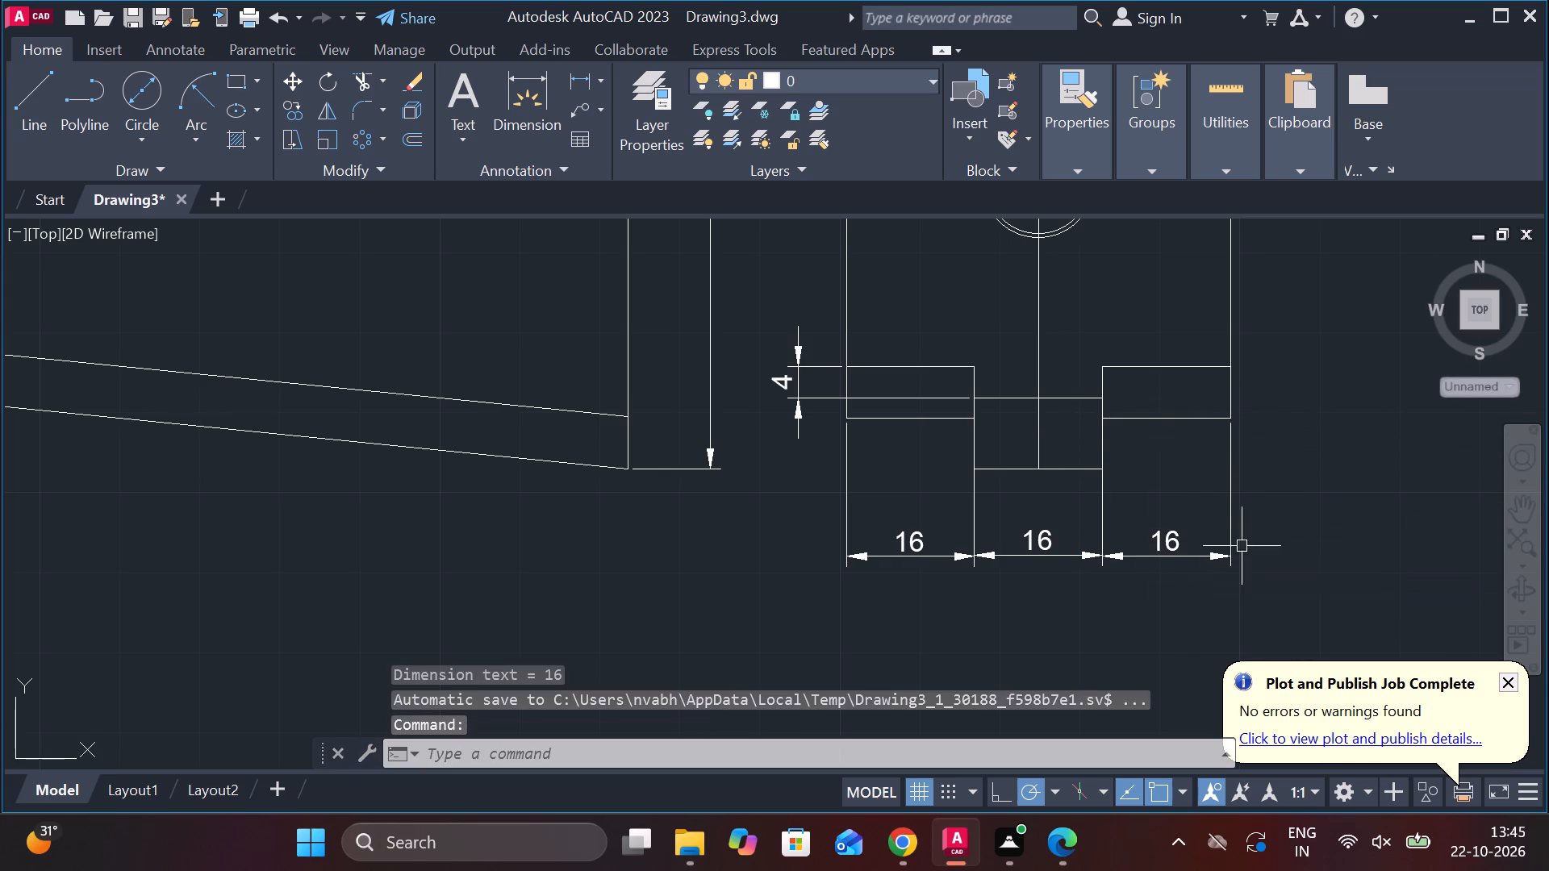
# Move the tongue-width dimension line in the side view so it lines up exactly with the left shoulder's dimension line.
pyautogui.scroll(2, 1124, 511)
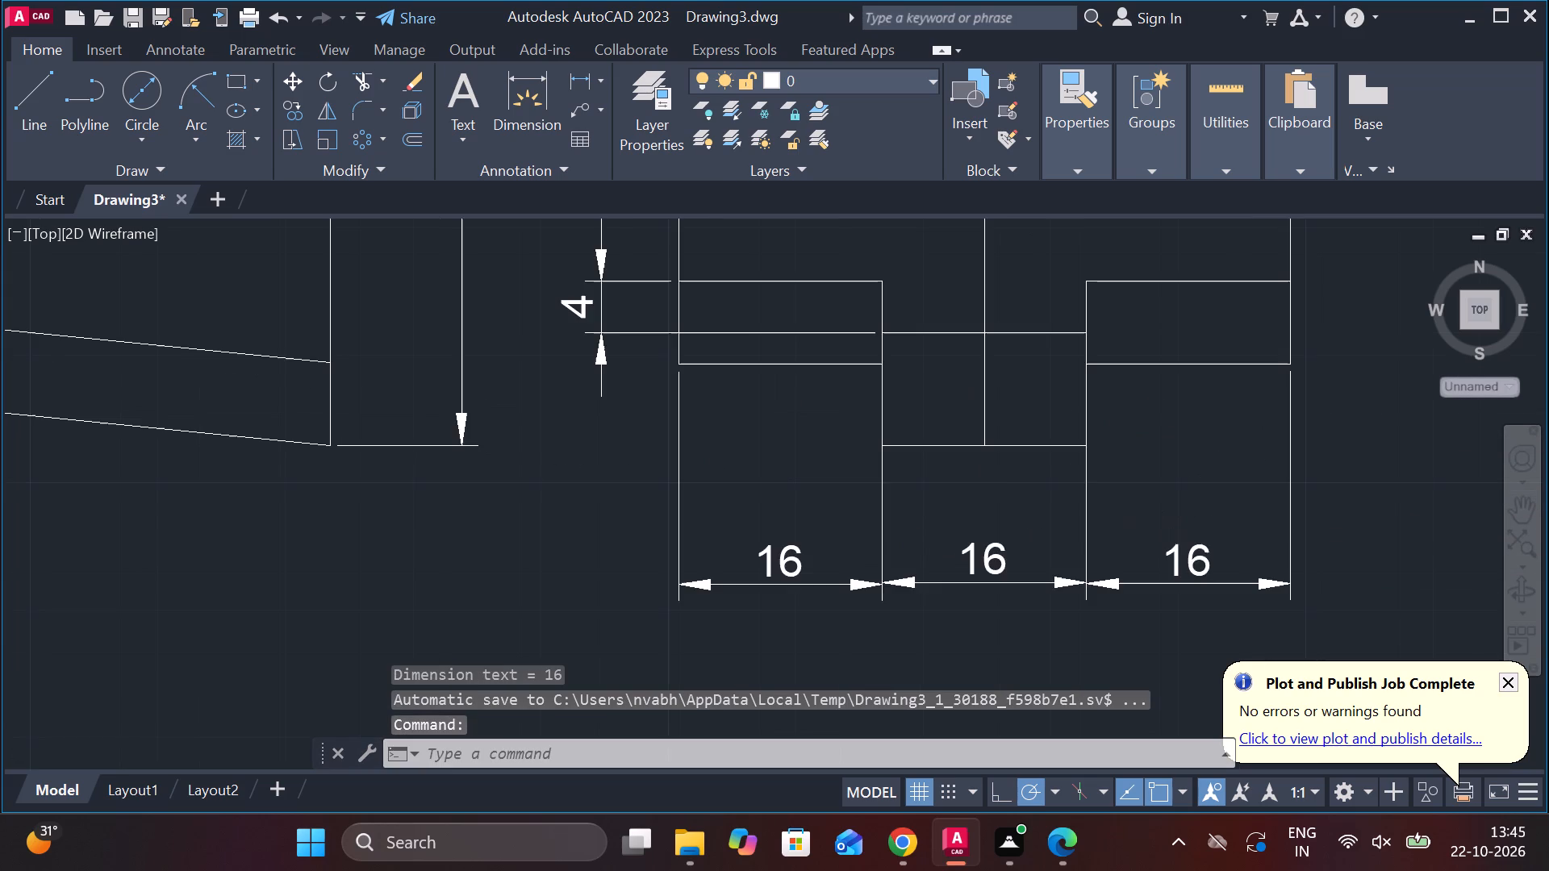
pyautogui.click(904, 632)
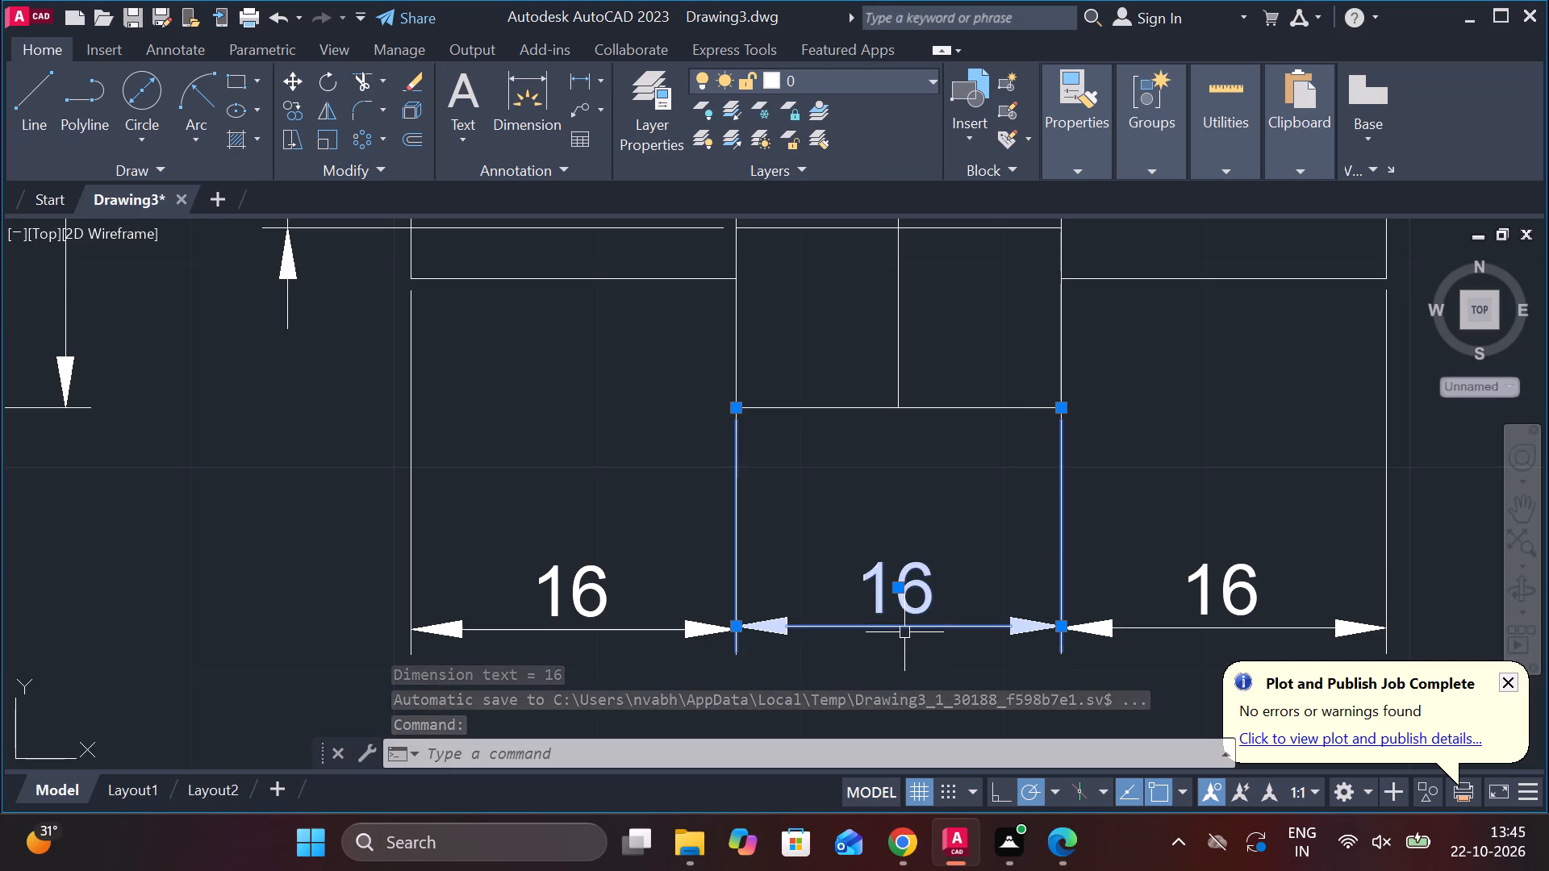
pyautogui.moveTo(900, 590); pyautogui.dragTo(904, 568)
pyautogui.click(907, 561)
pyautogui.click(909, 556)
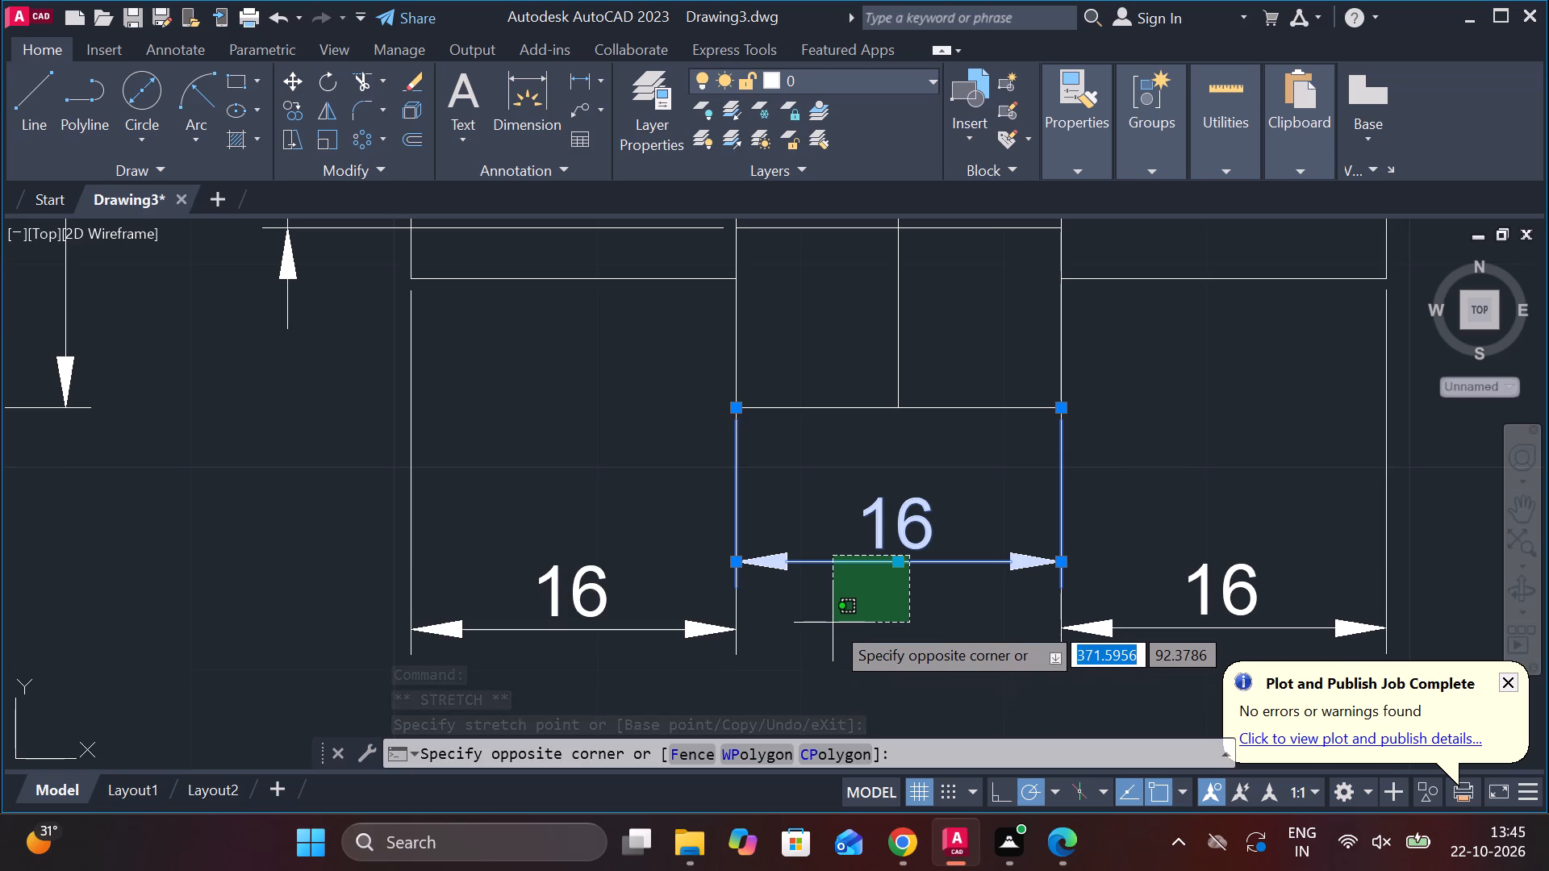
pyautogui.press('Escape')
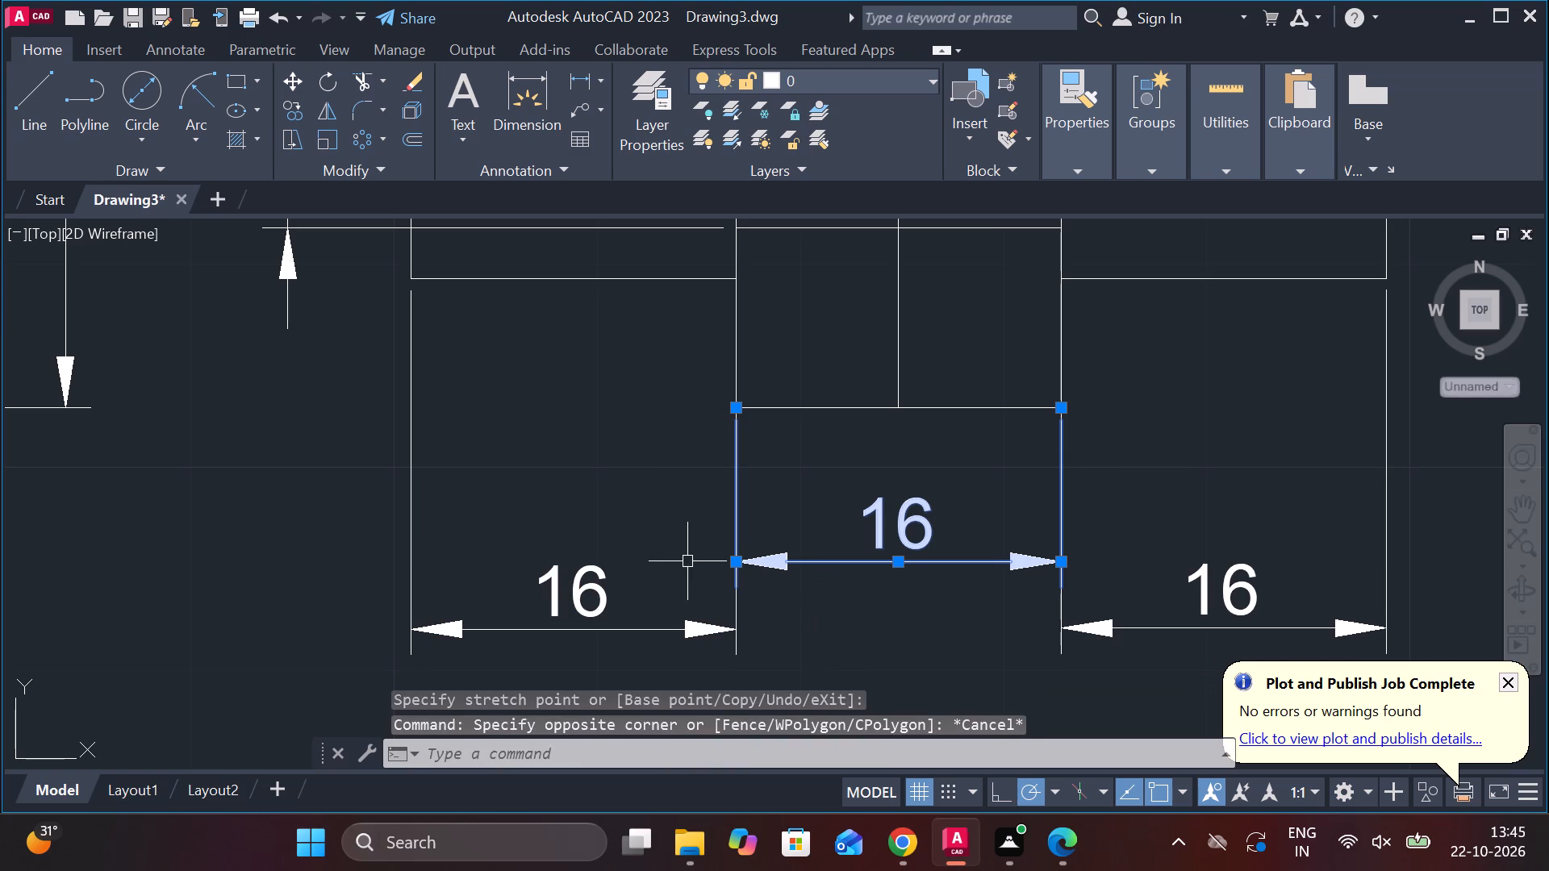
pyautogui.click(737, 565)
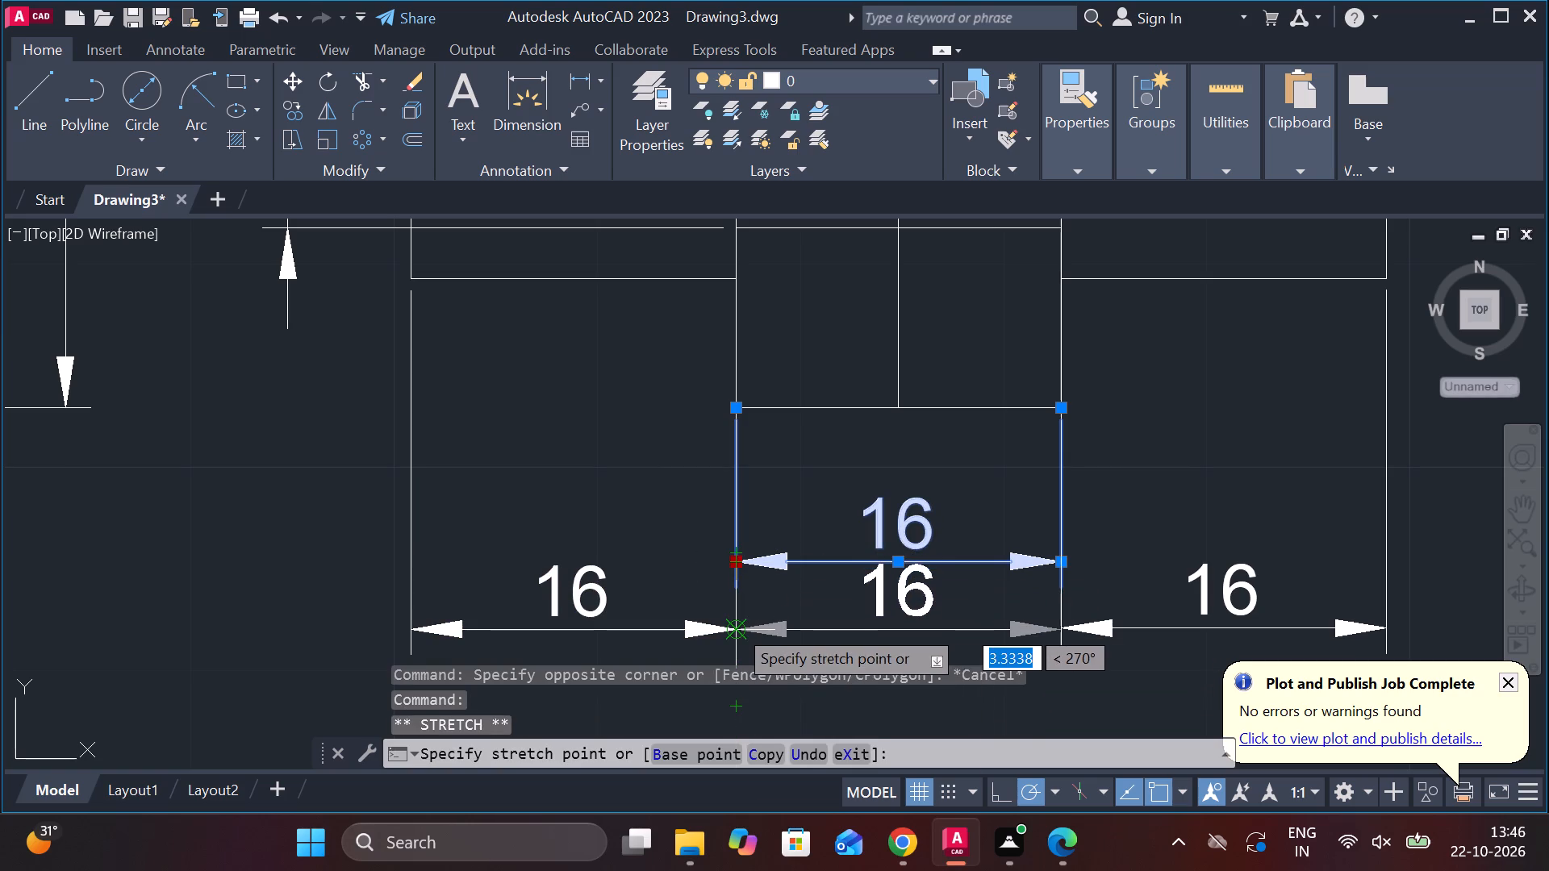
pyautogui.click(735, 626)
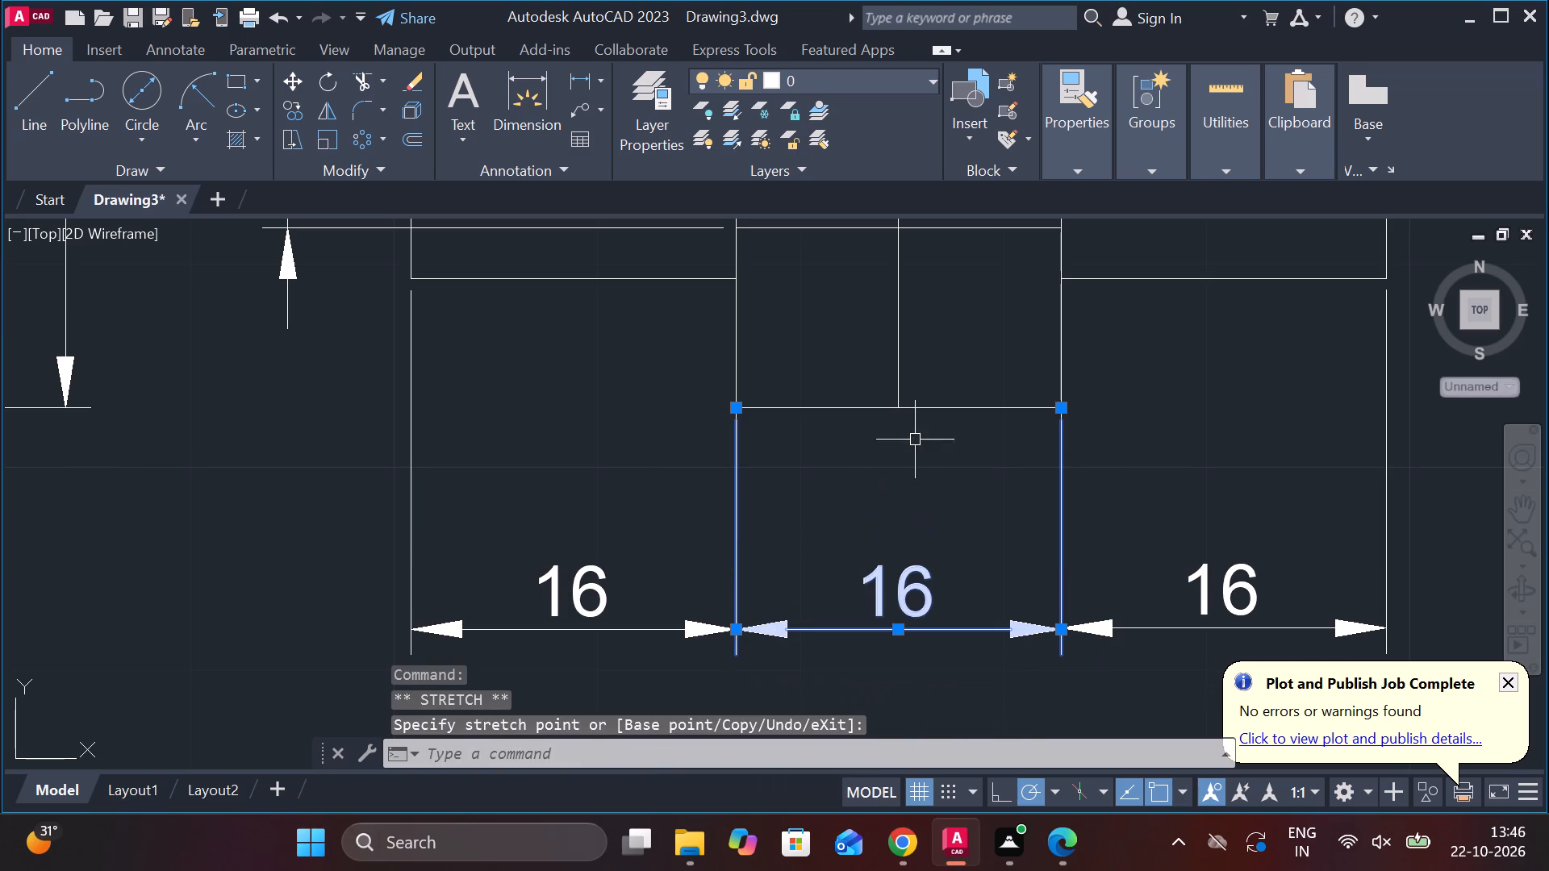
# Raise the 54 dimension above the front view so its dimension line is level with the adjacent 60 dimension.
pyautogui.scroll(-4, 913, 455)
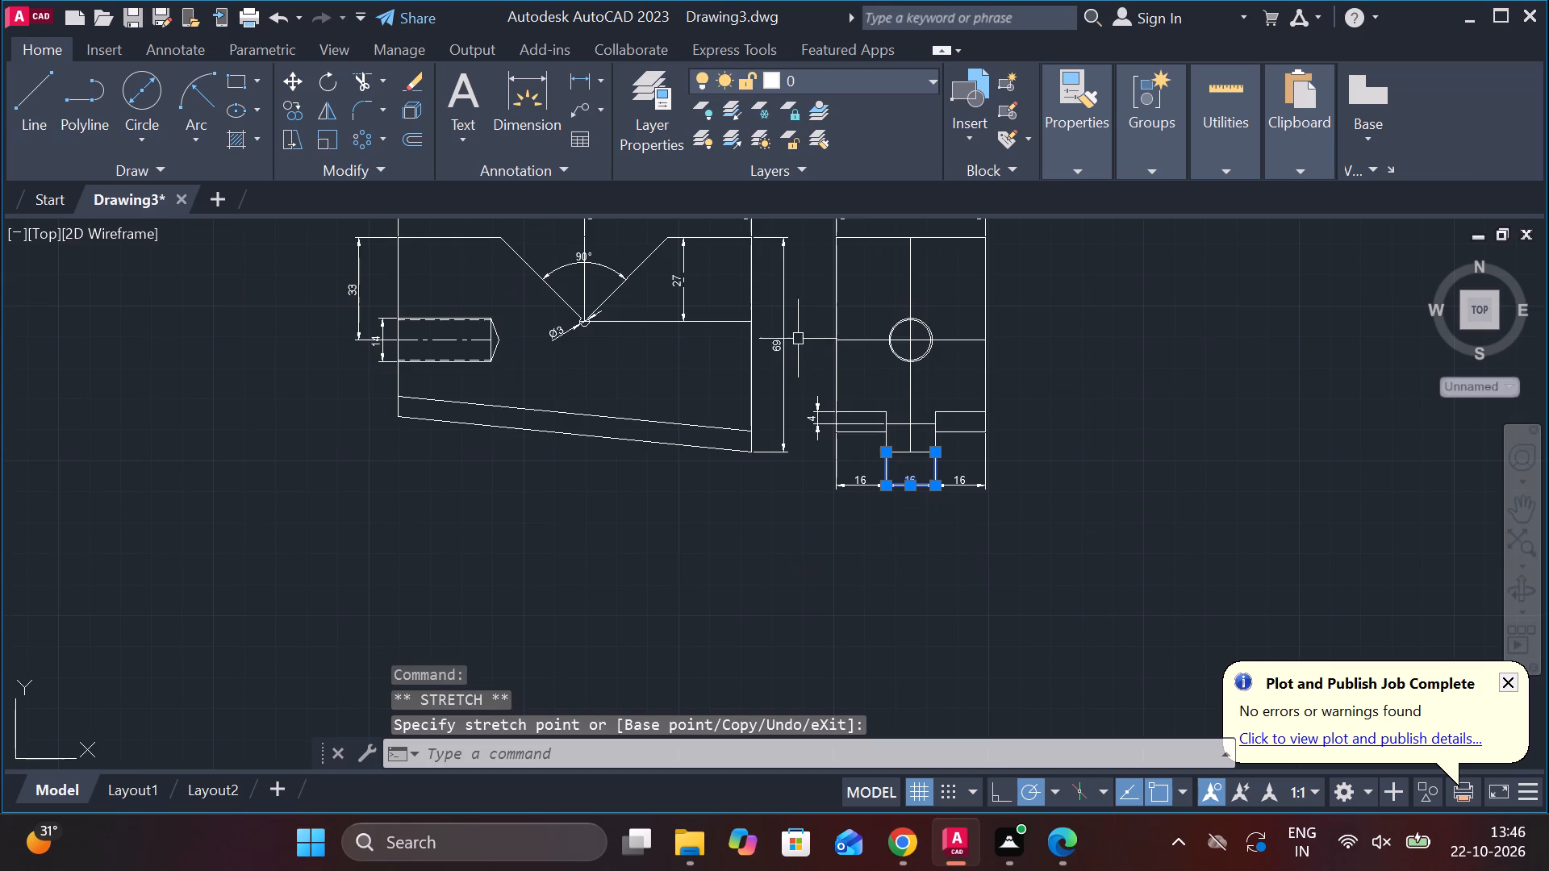
pyautogui.scroll(-2, 797, 339)
pyautogui.scroll(5, 720, 269)
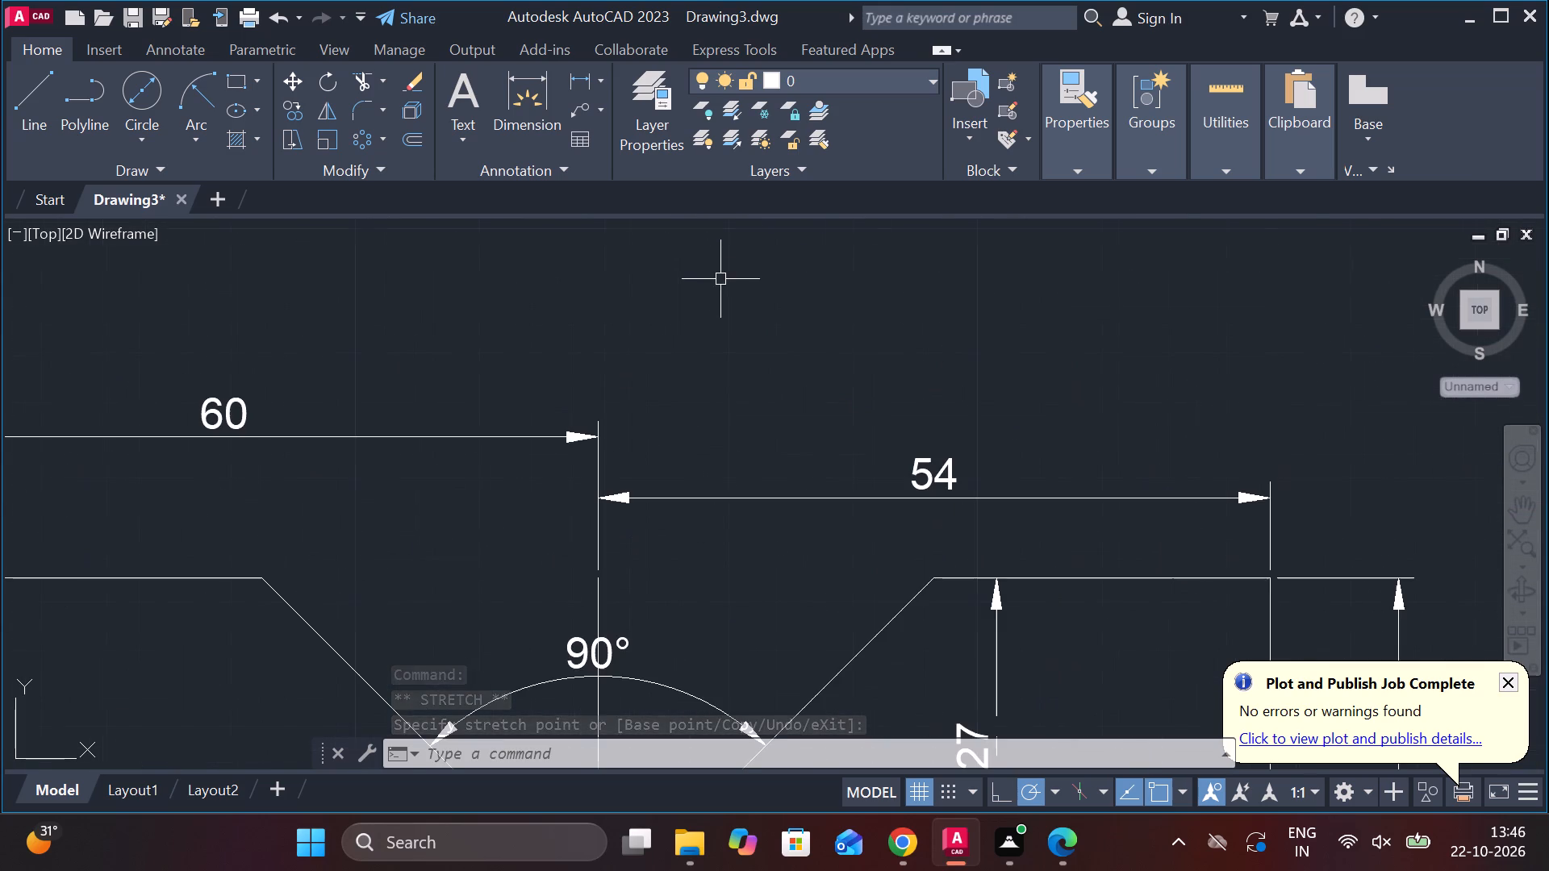
pyautogui.click(785, 500)
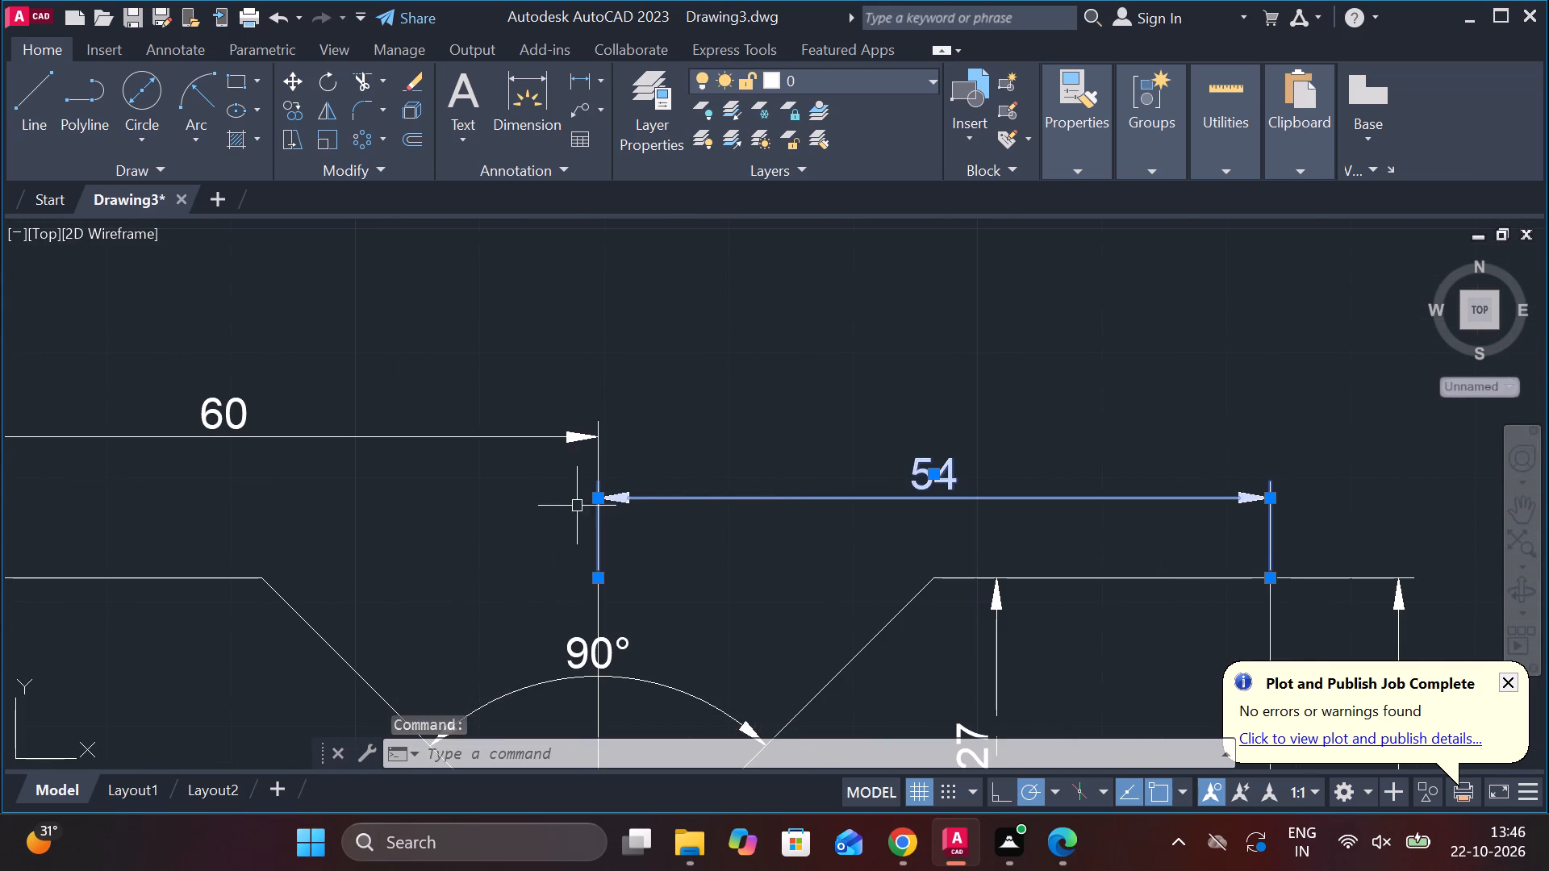
pyautogui.click(597, 498)
pyautogui.click(596, 438)
pyautogui.scroll(-3, 805, 467)
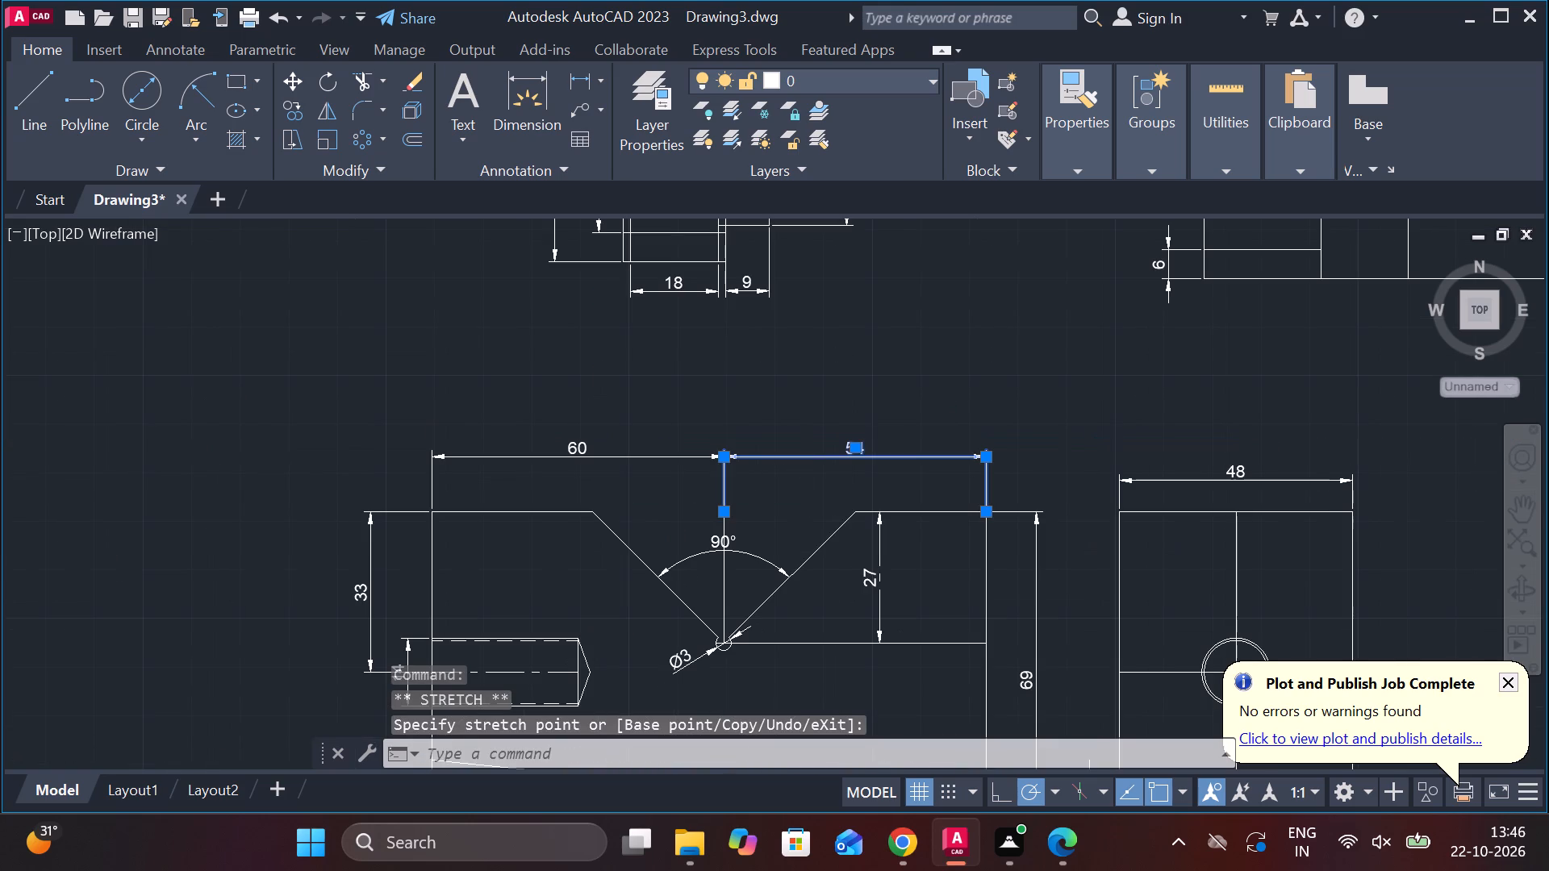
pyautogui.press('Escape')
pyautogui.press('Escape')
# Examine the V-notched block's dimensioned front and side views and their placement among the other part drawings.
pyautogui.scroll(-3, 975, 487)
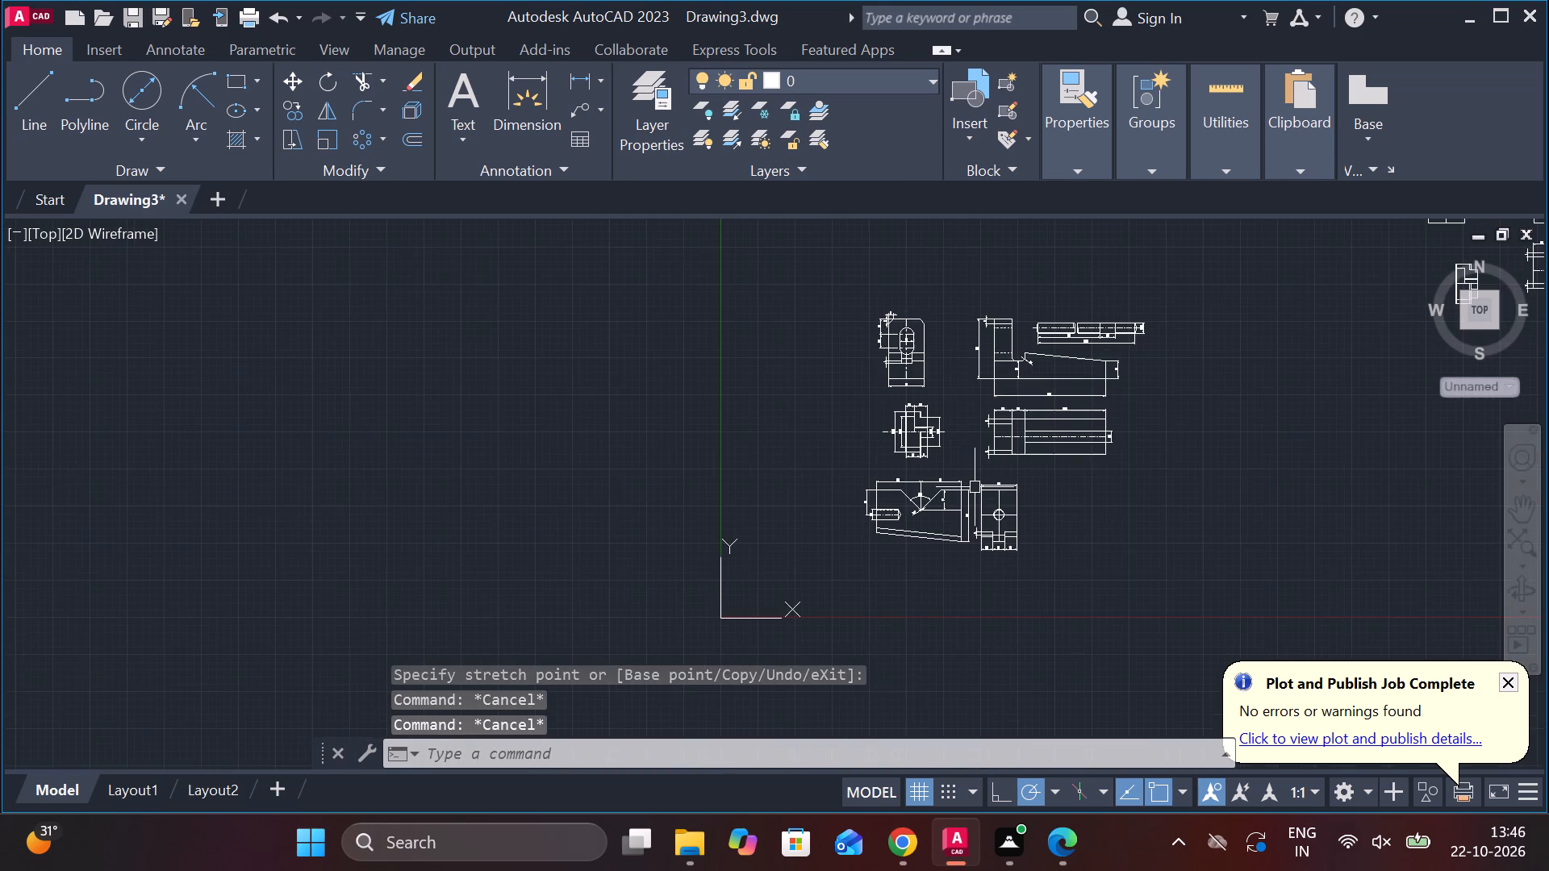
pyautogui.scroll(4, 1115, 506)
pyautogui.scroll(-3, 1114, 504)
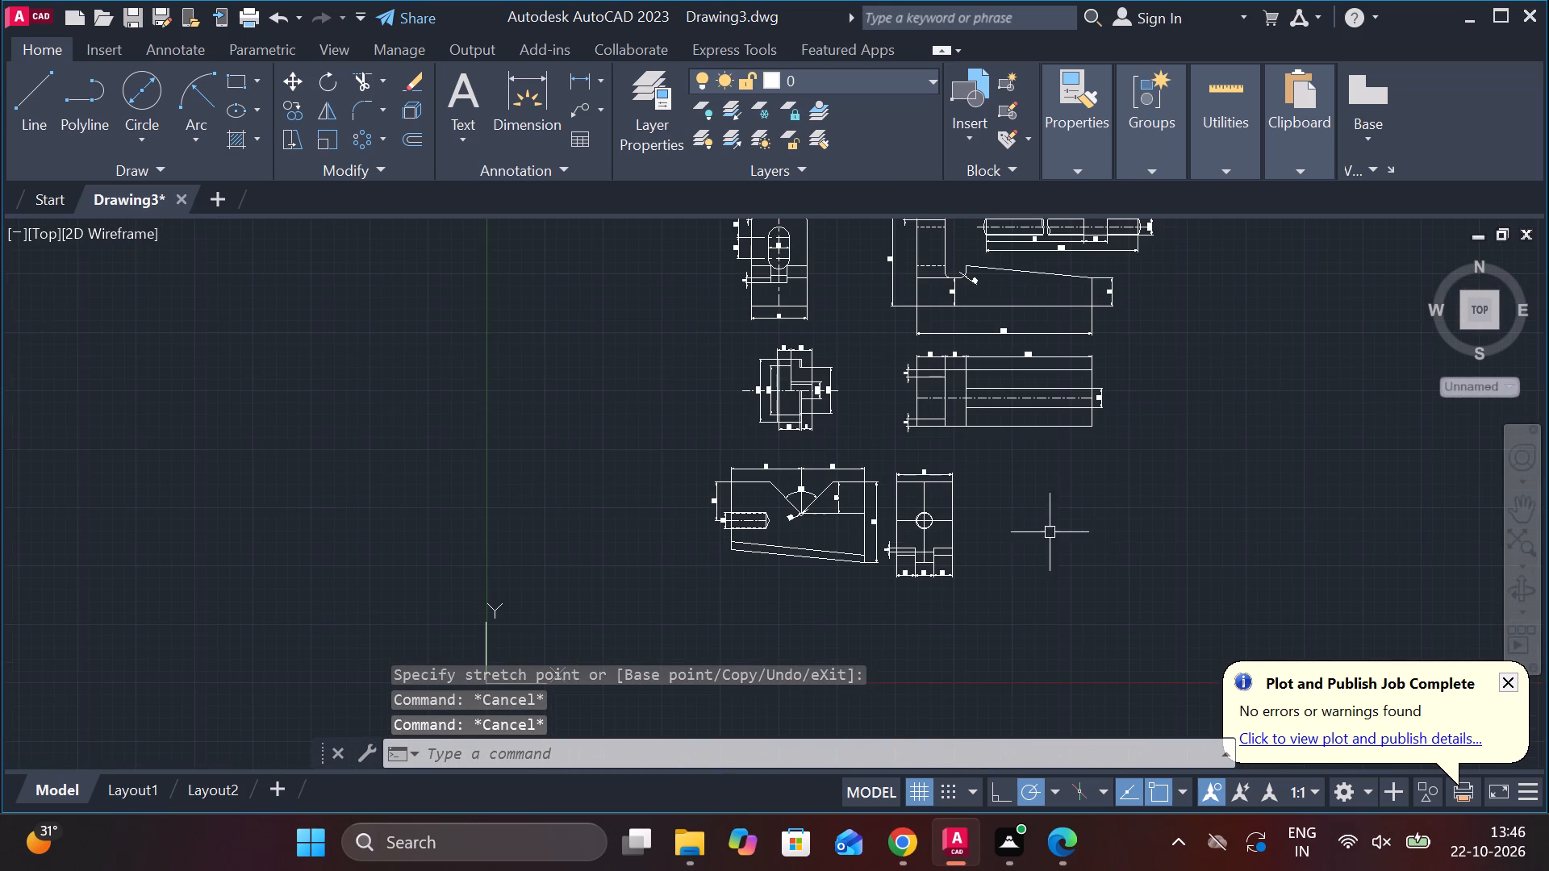
pyautogui.scroll(3, 915, 543)
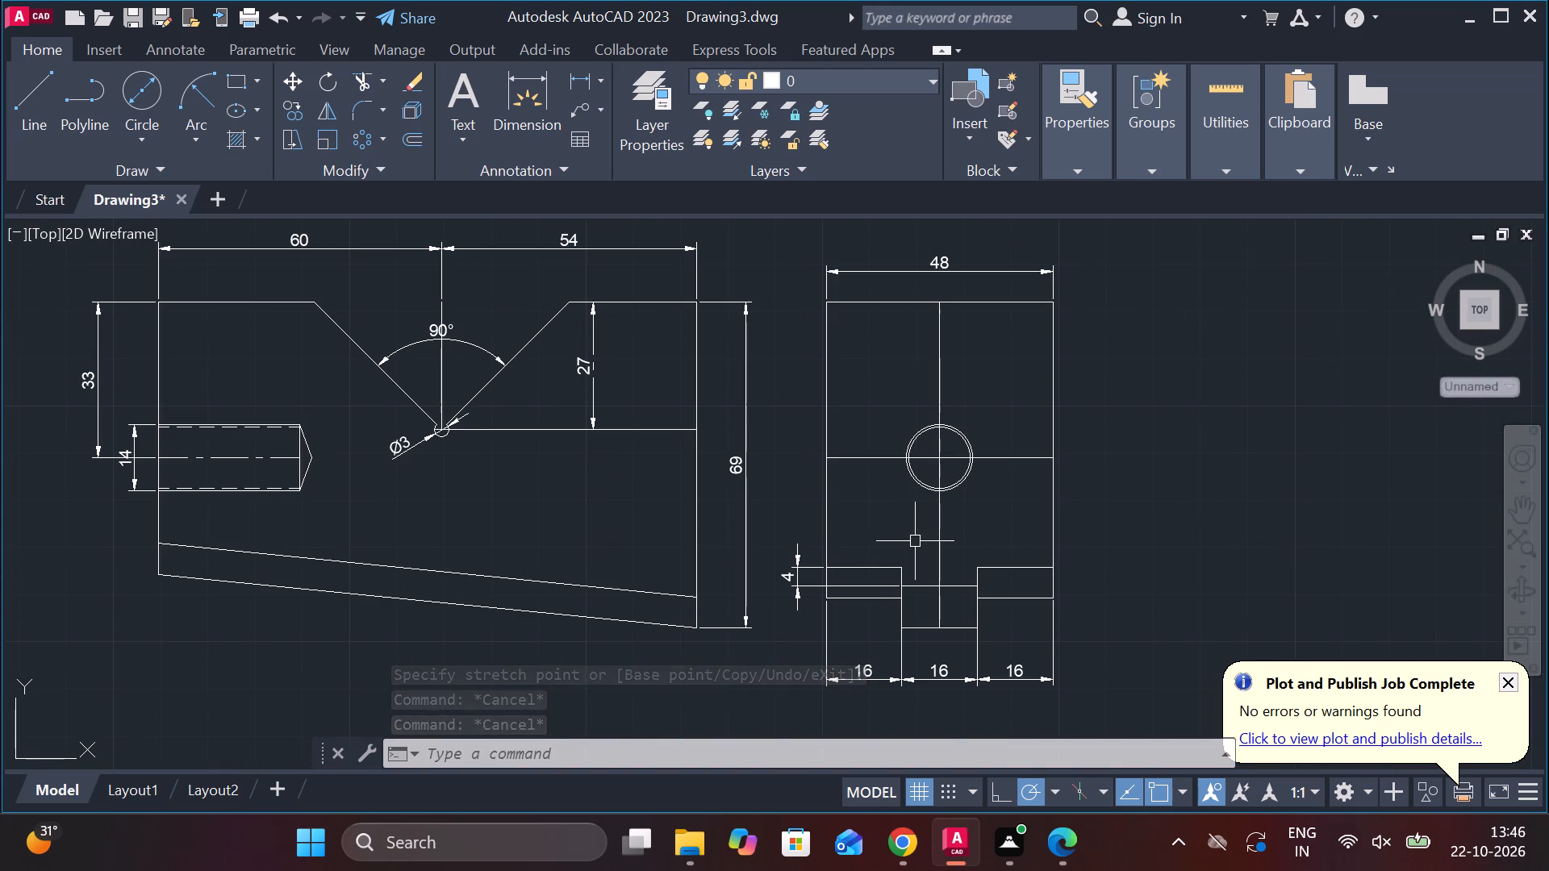
pyautogui.scroll(-1, 915, 541)
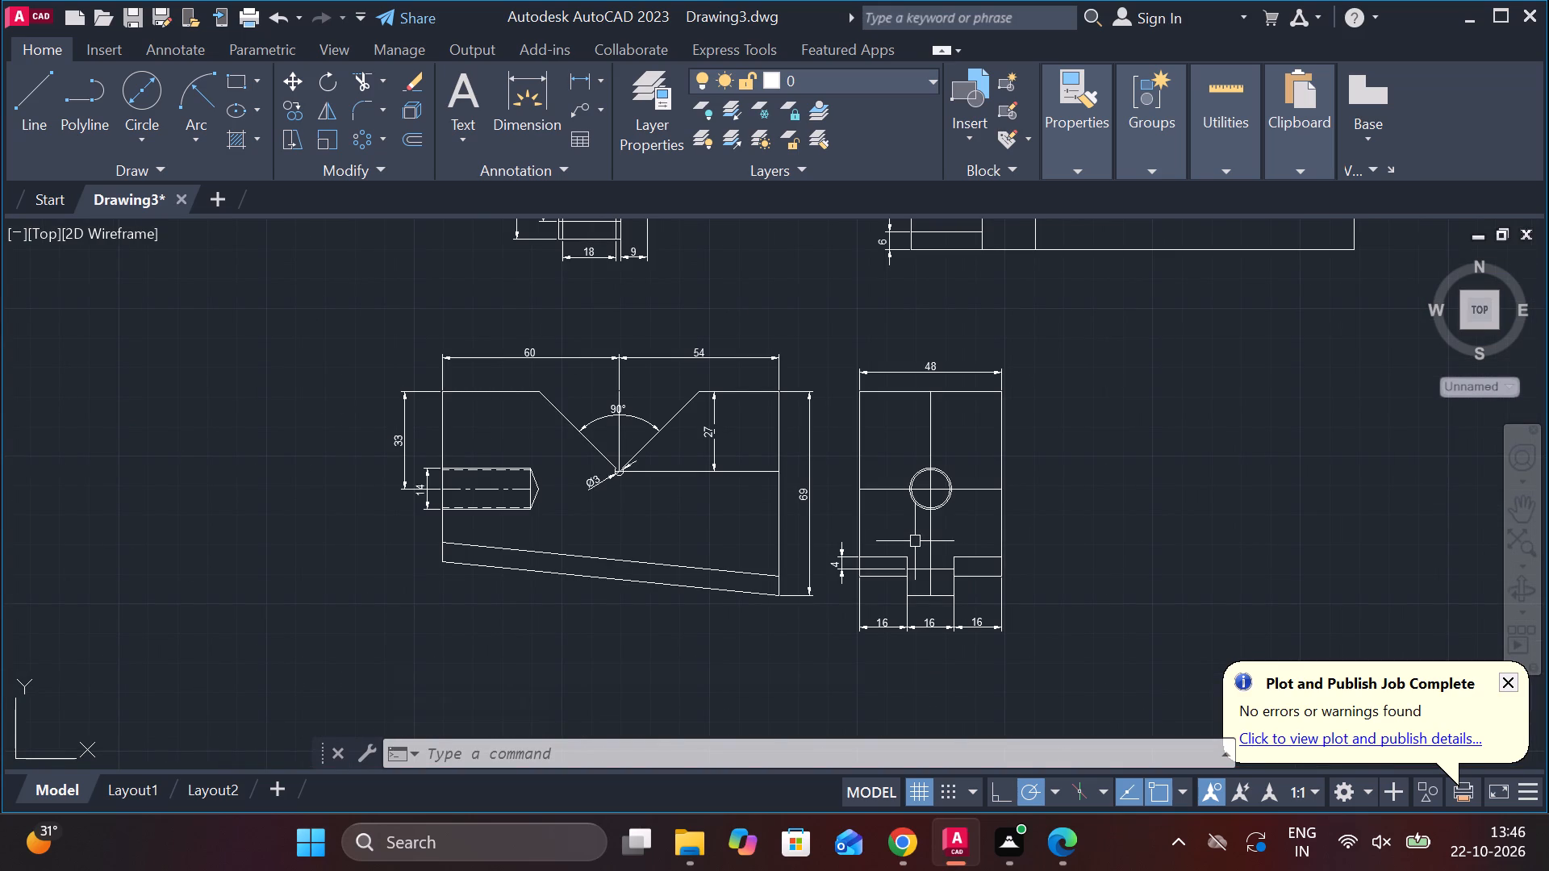
pyautogui.scroll(-1, 915, 541)
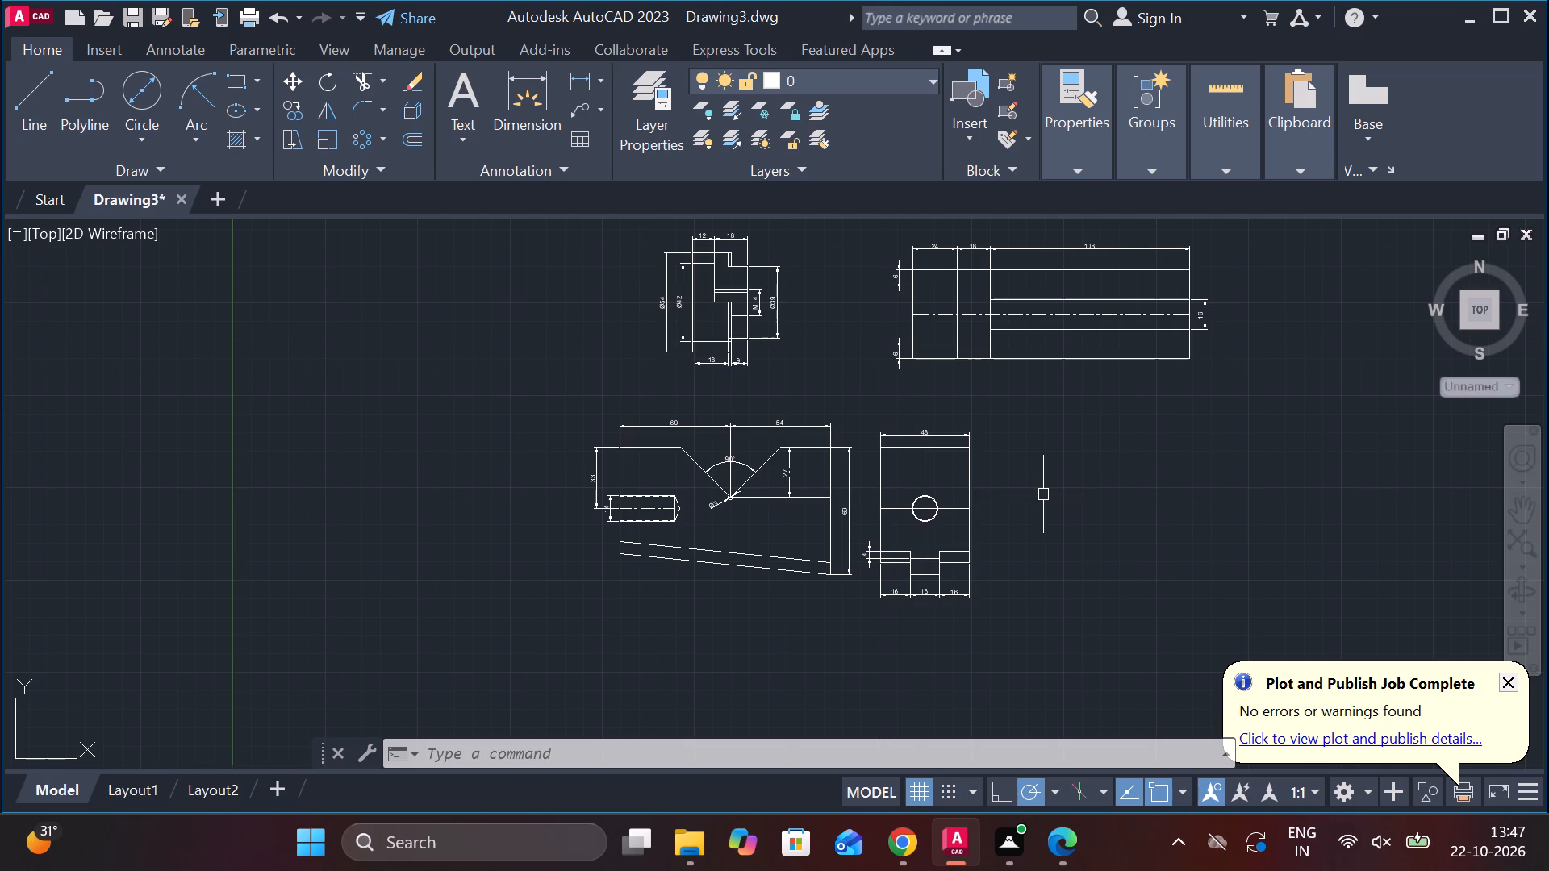
pyautogui.scroll(-3, 1147, 432)
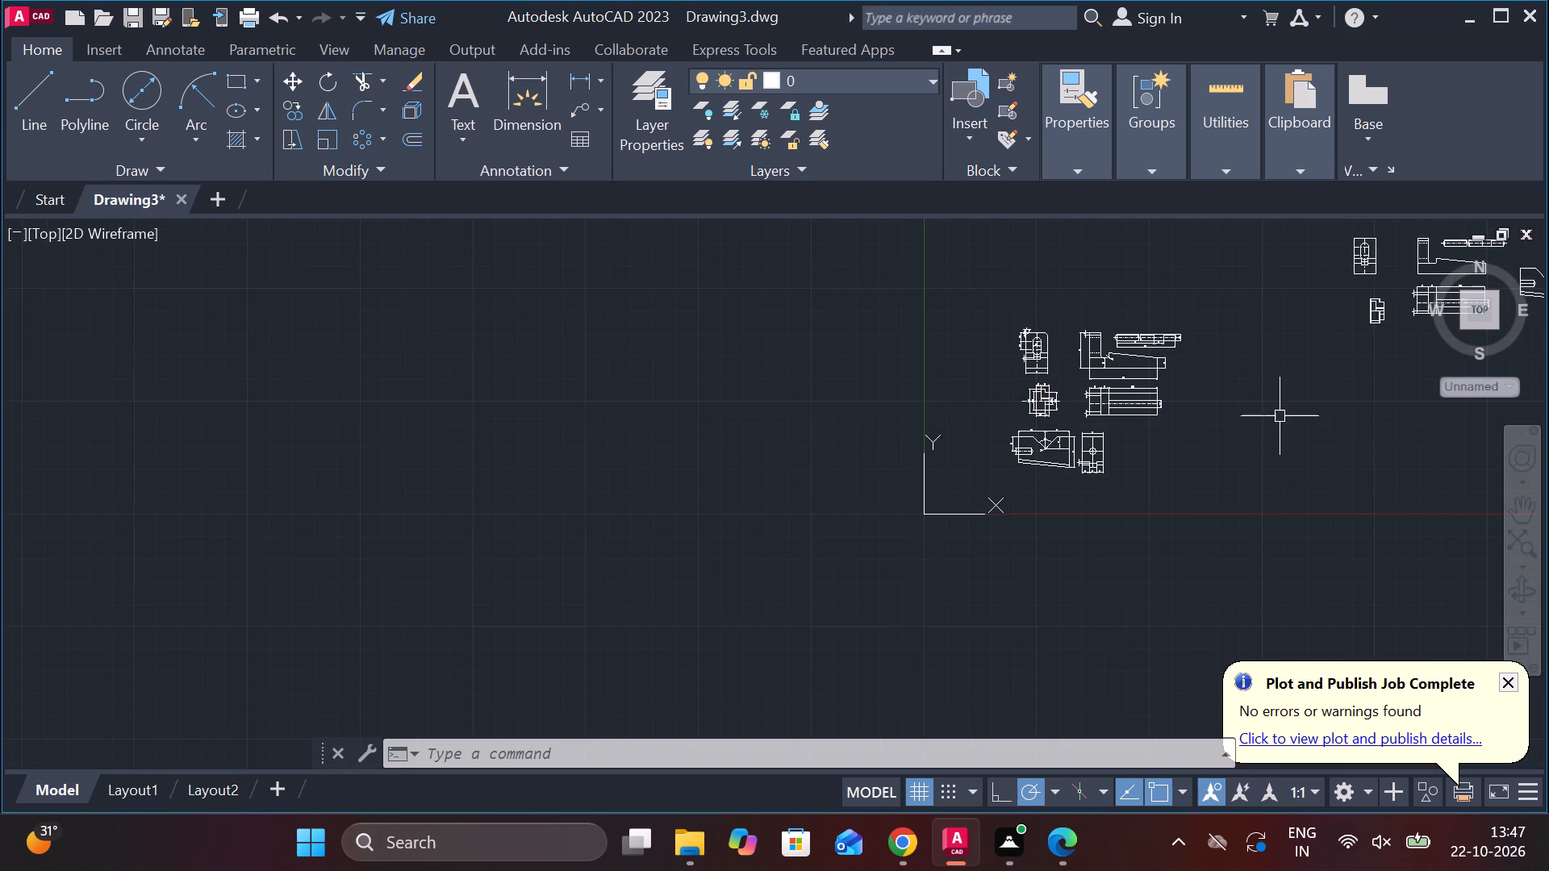
pyautogui.scroll(3, 1281, 411)
pyautogui.scroll(-1, 804, 422)
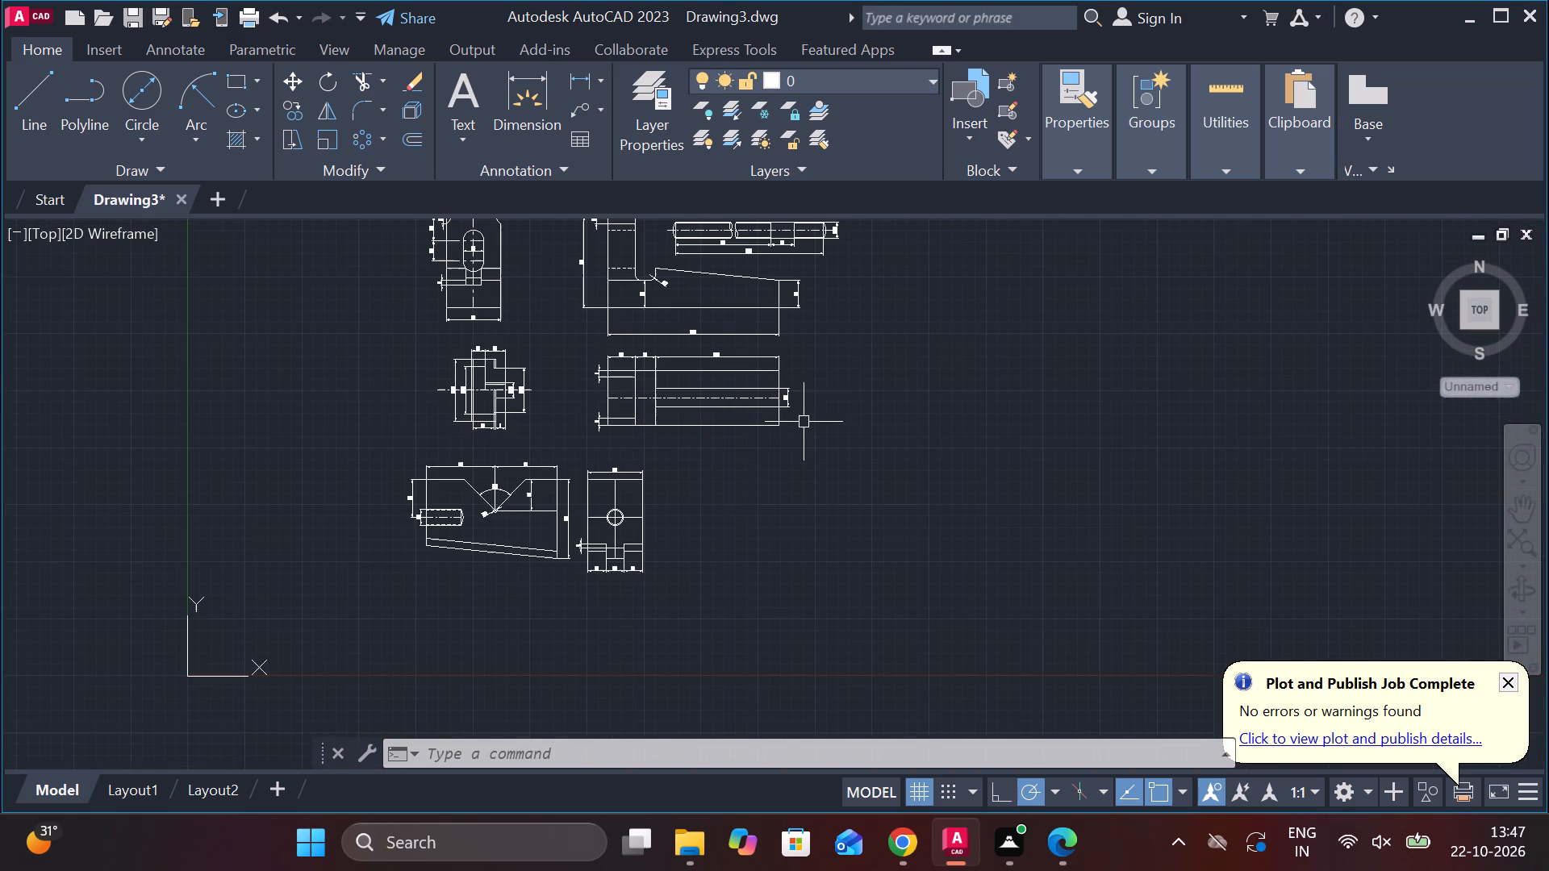
# Assign the CENTER linetype to the horizontal line through the side view's hole and the horizontal line from the front view's V-notch bottom.
pyautogui.scroll(3, 424, 385)
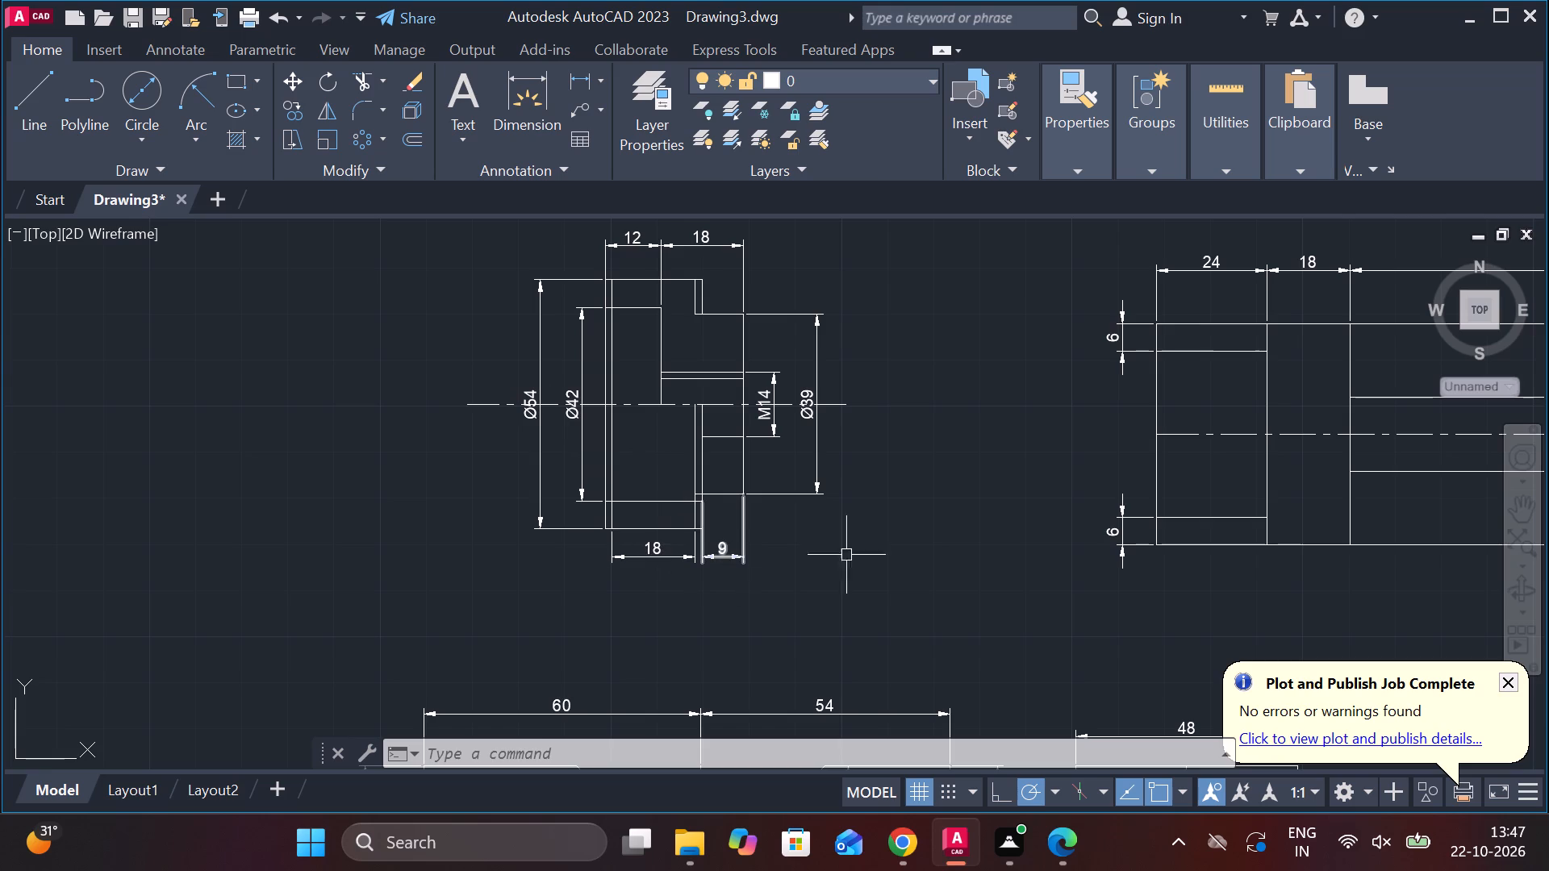
pyautogui.scroll(-2, 884, 529)
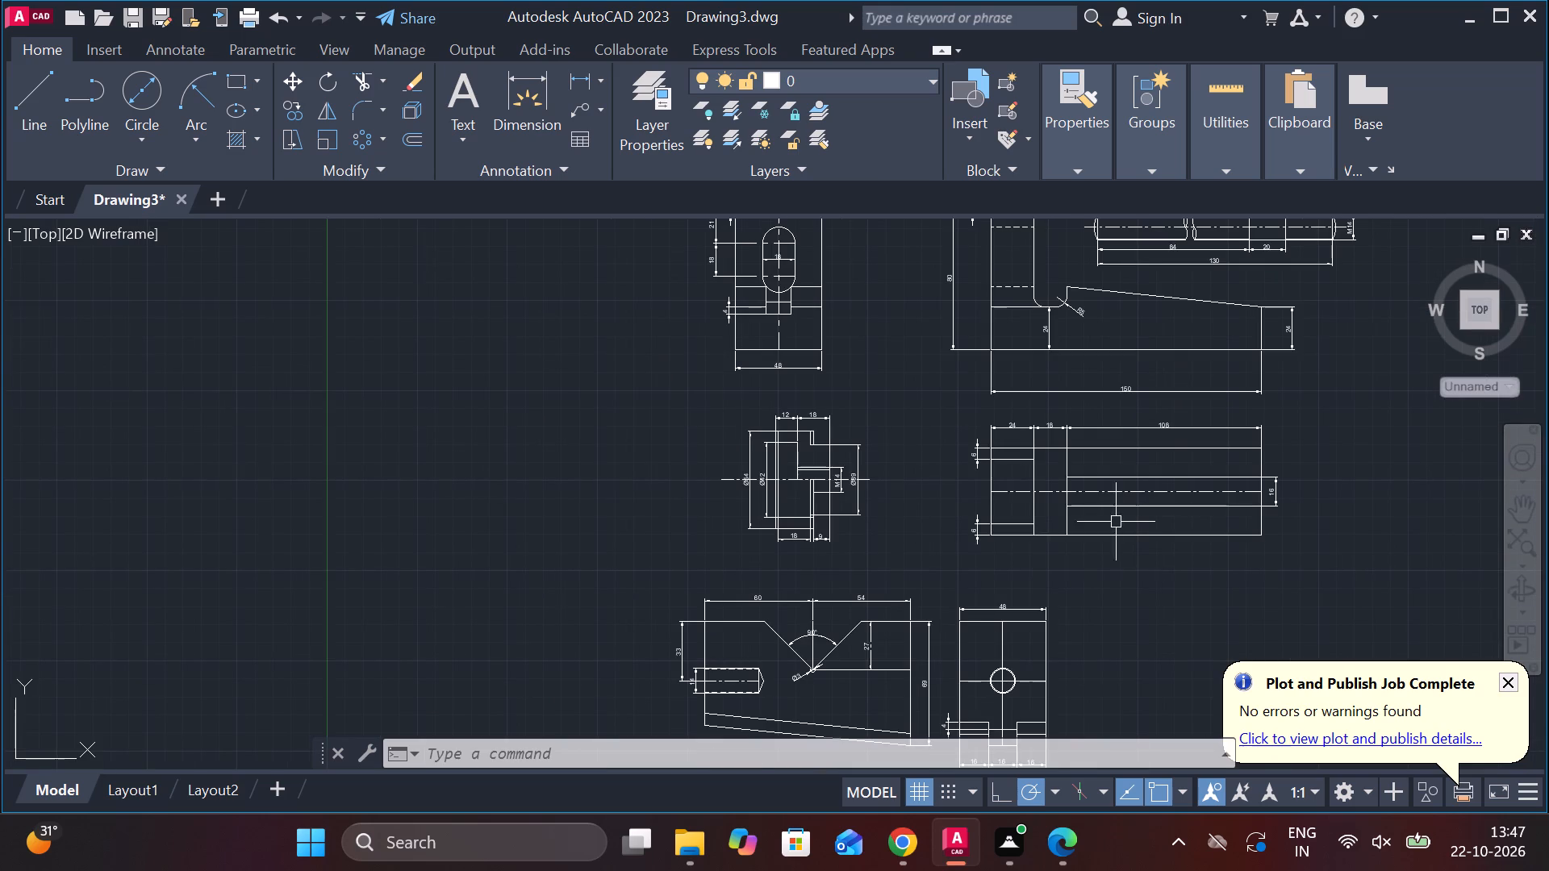
pyautogui.click(1031, 682)
pyautogui.scroll(4, 878, 677)
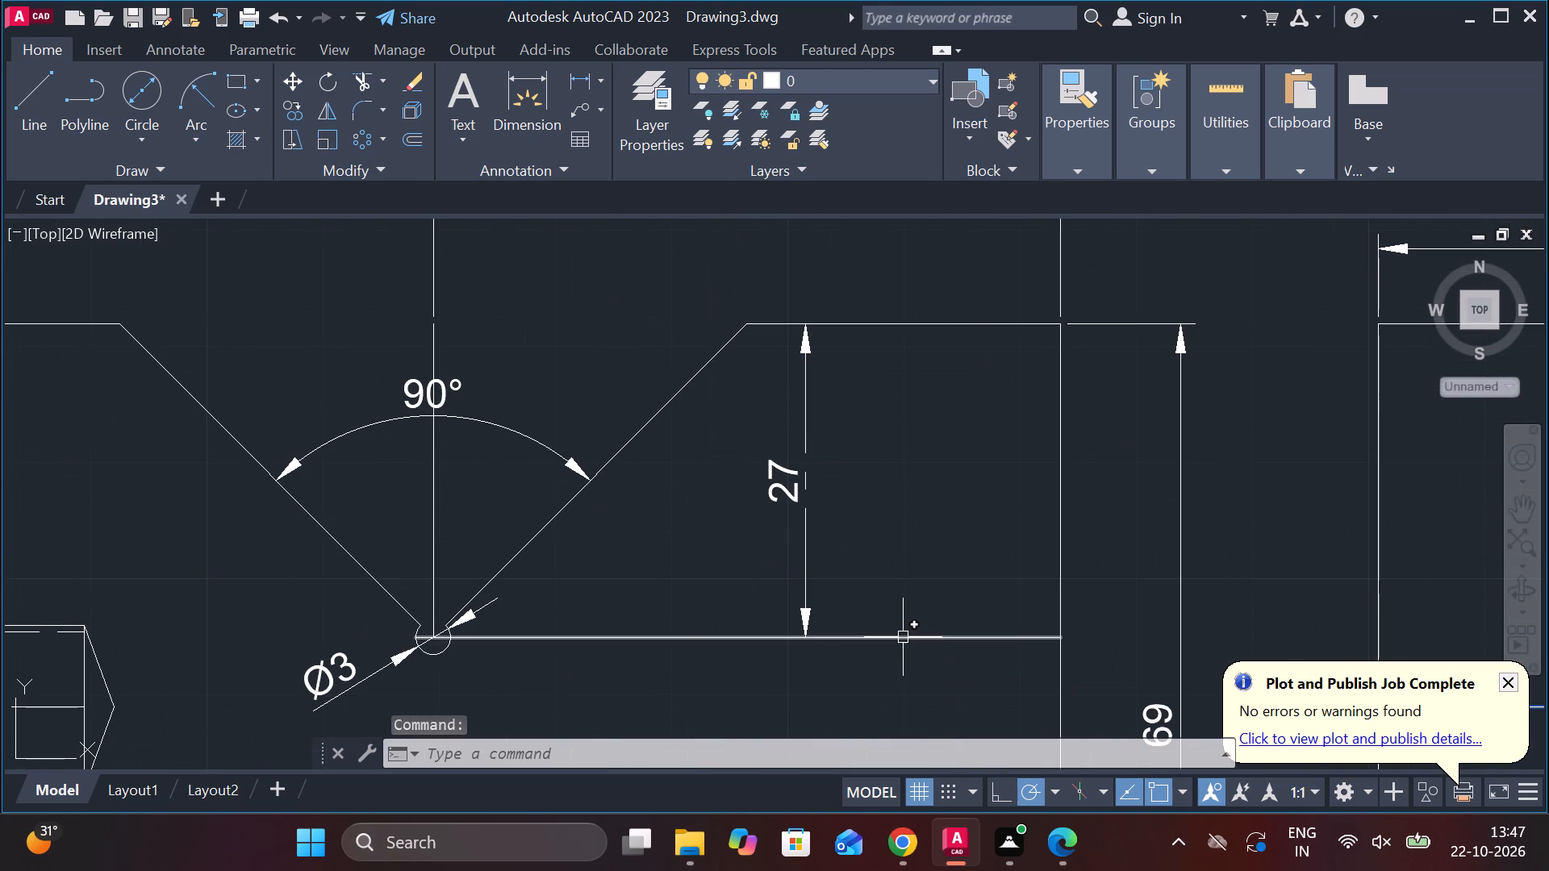
pyautogui.click(904, 636)
pyautogui.scroll(-2, 912, 635)
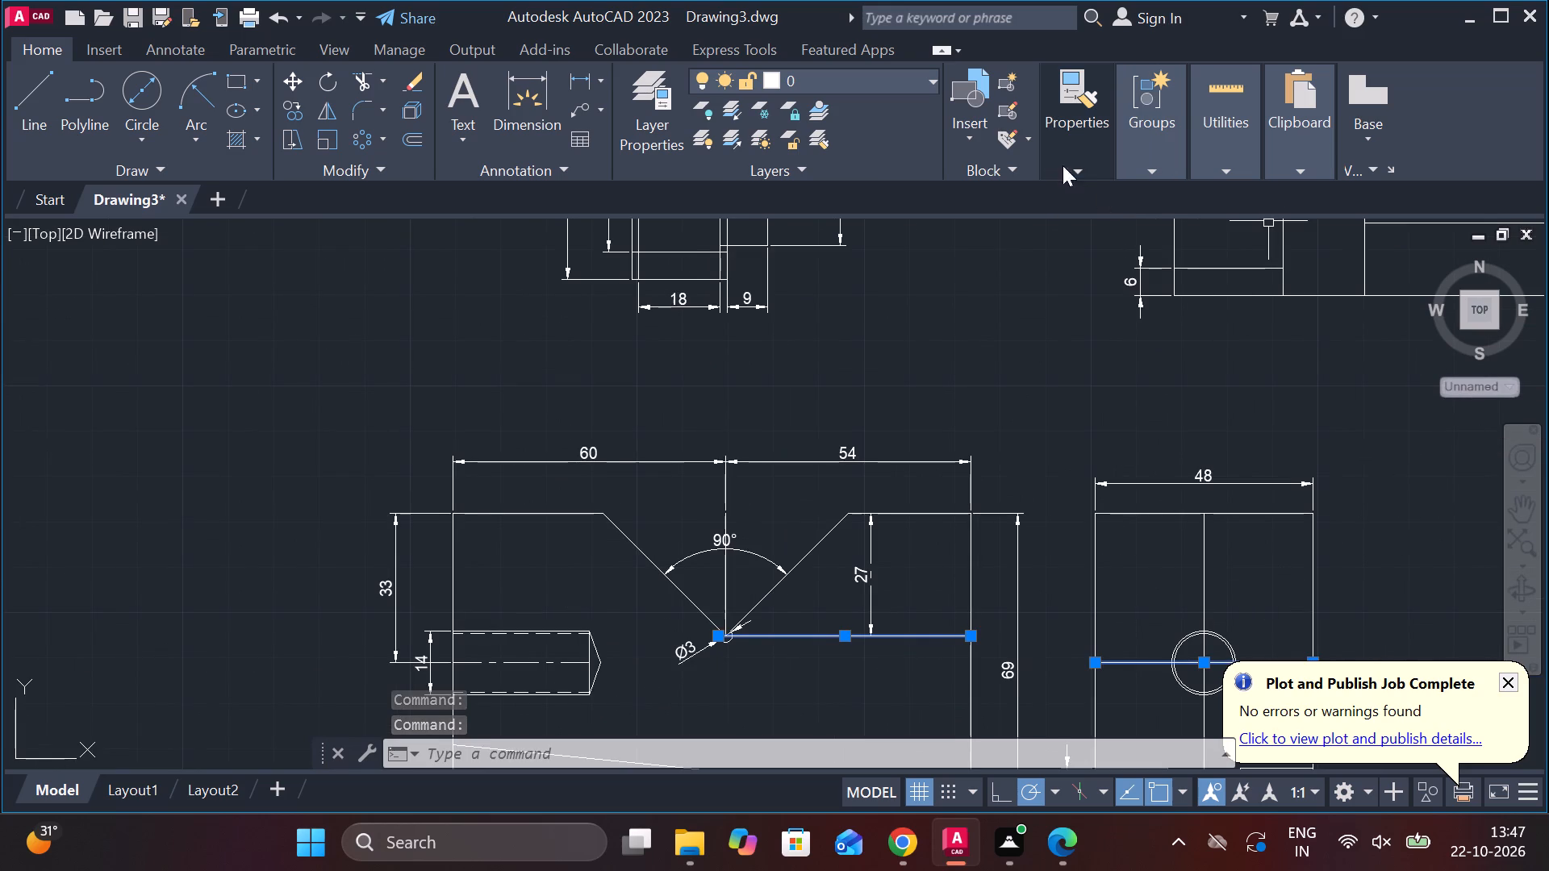
pyautogui.click(1085, 165)
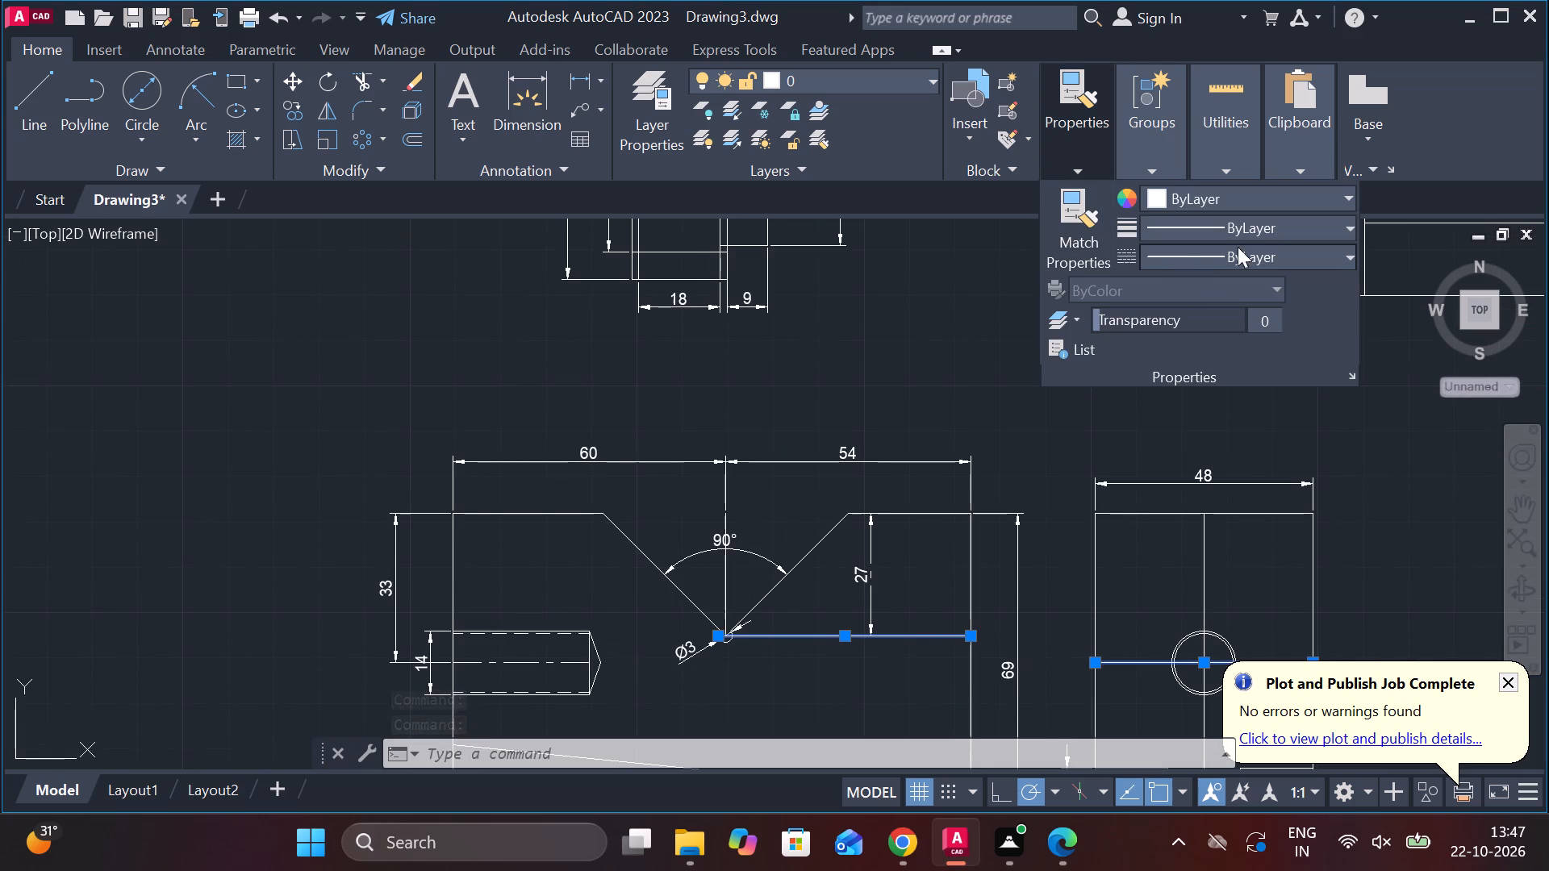
pyautogui.click(1245, 256)
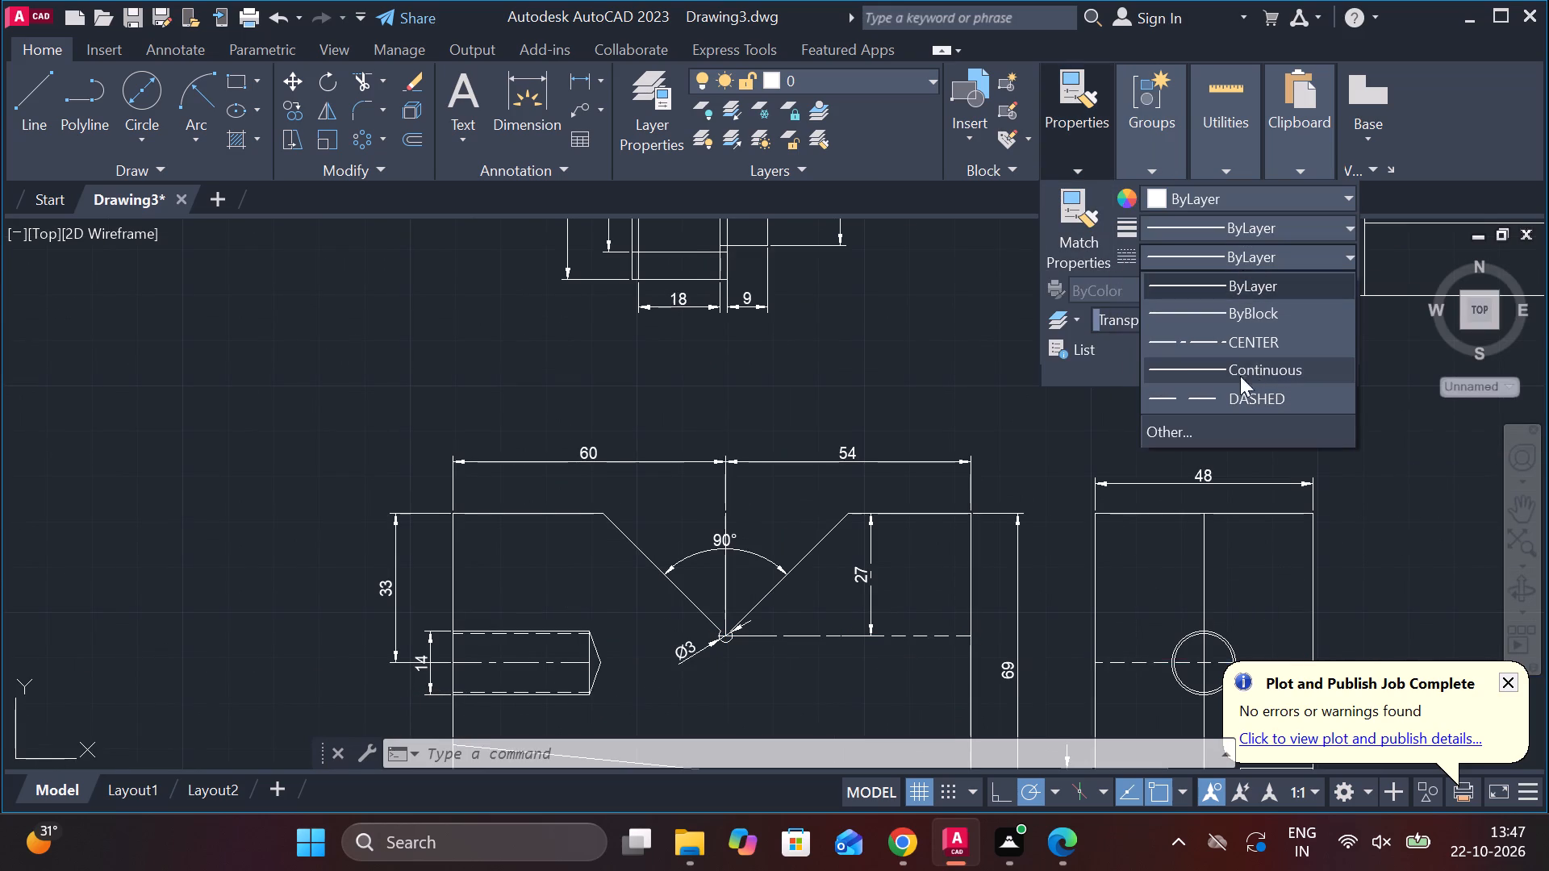
pyautogui.click(1246, 336)
# Assign the CENTER linetype to the vertical line through the side view's hole, and clear the selection.
pyautogui.scroll(-2, 1236, 341)
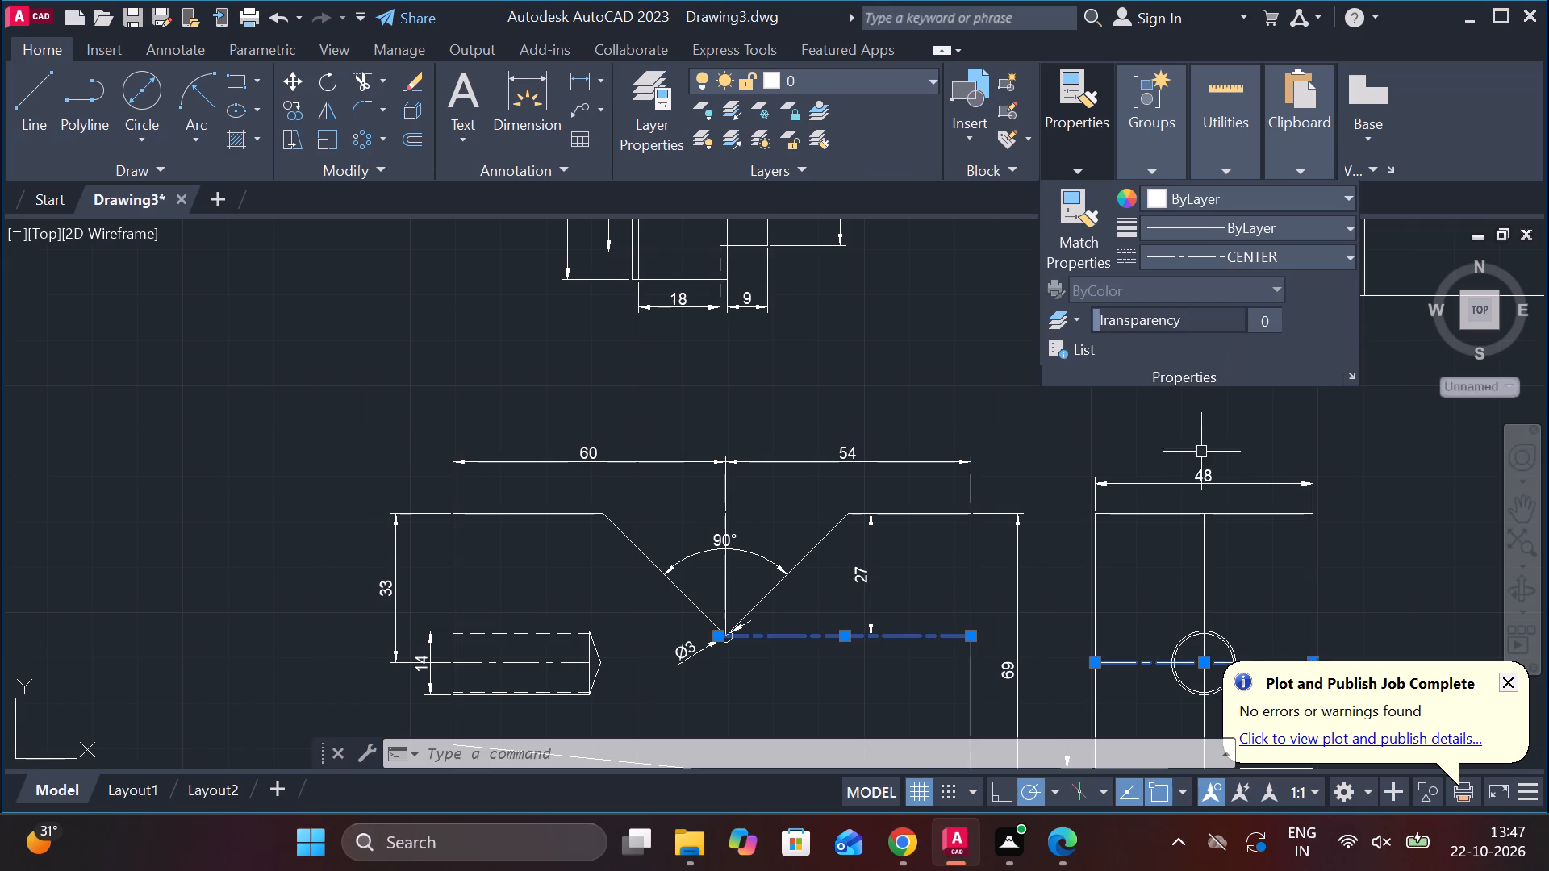
pyautogui.click(1200, 557)
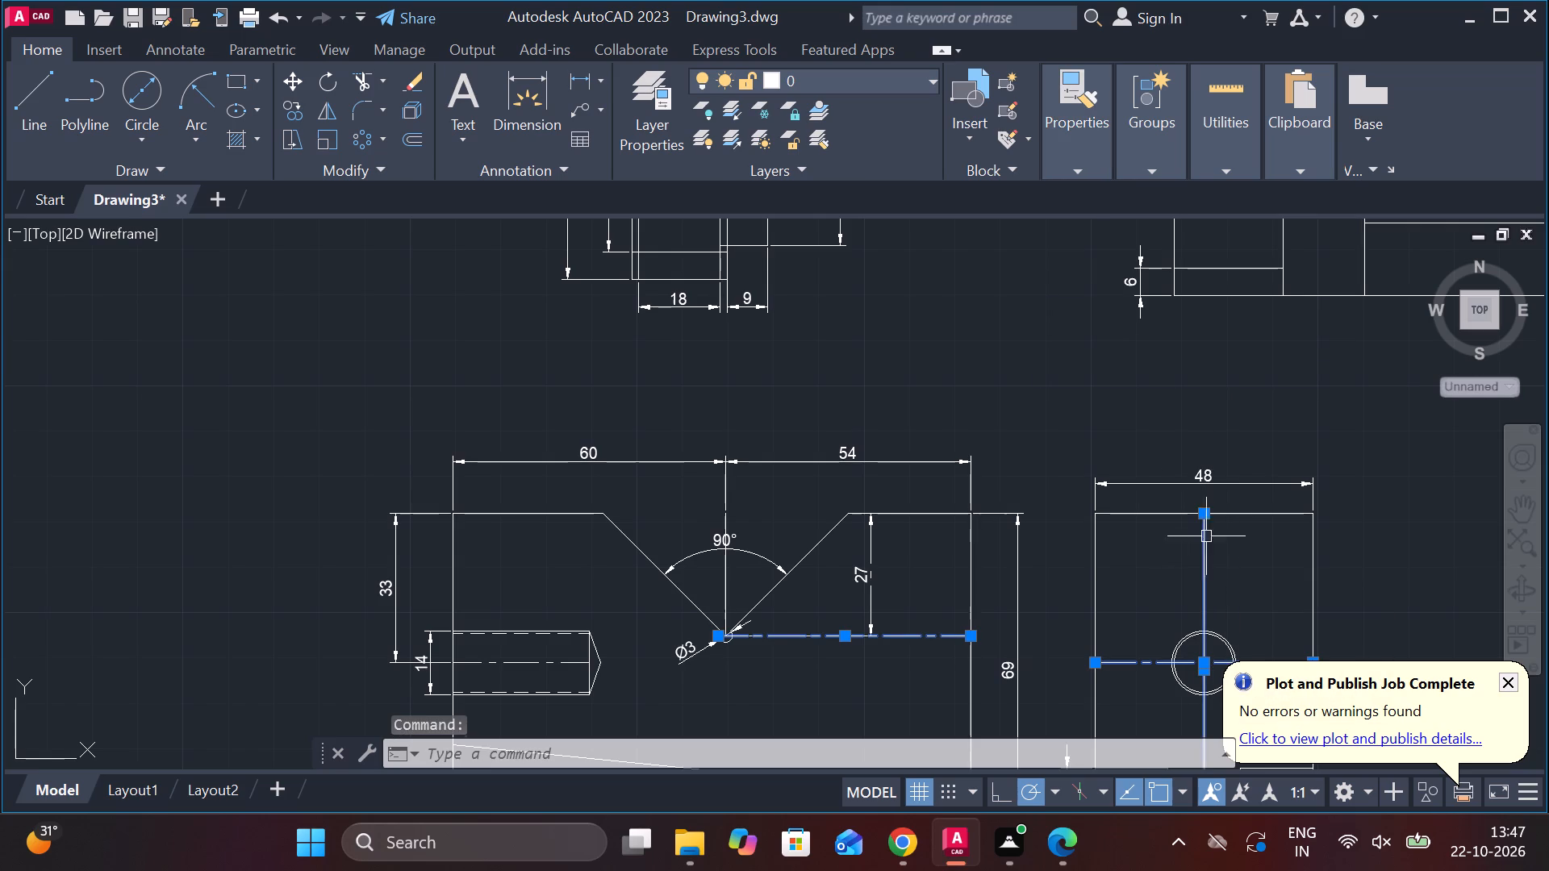
pyautogui.click(1096, 173)
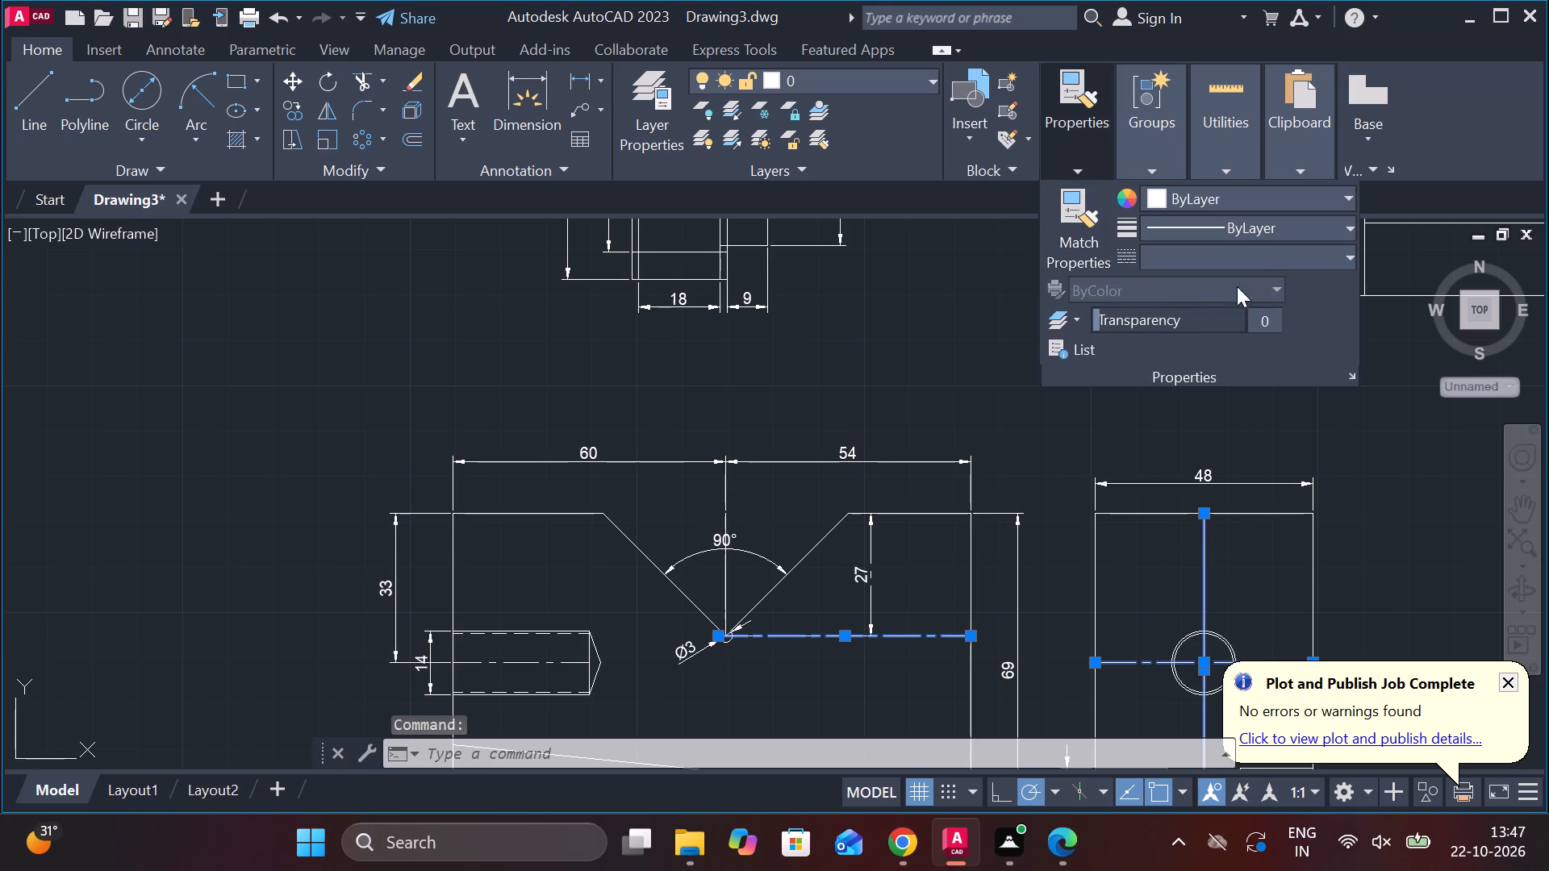
pyautogui.click(1259, 265)
pyautogui.click(1220, 332)
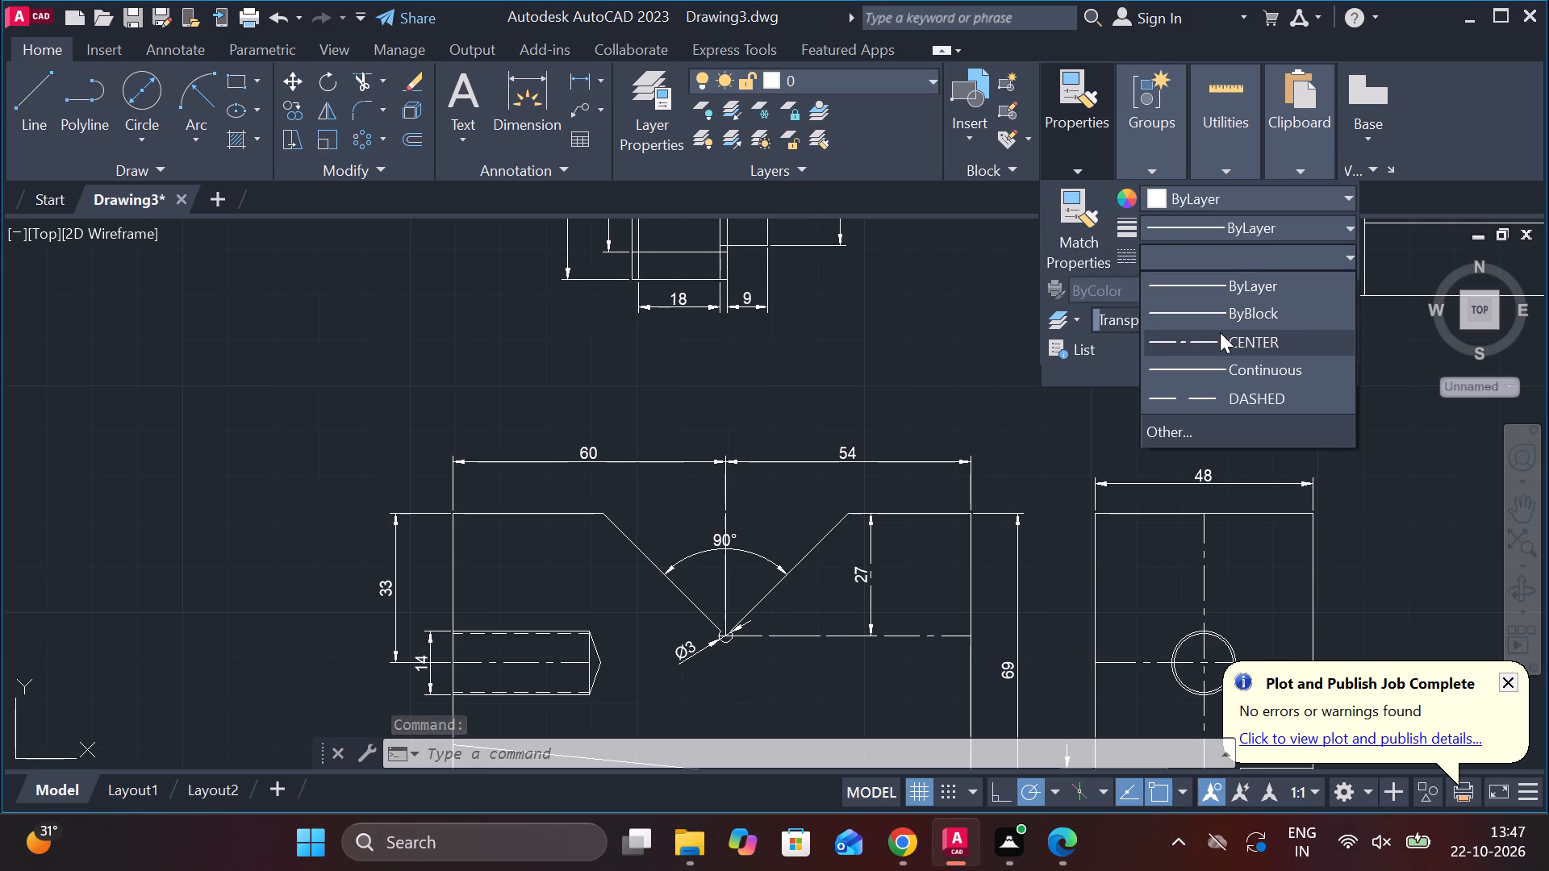
pyautogui.scroll(-1, 1110, 430)
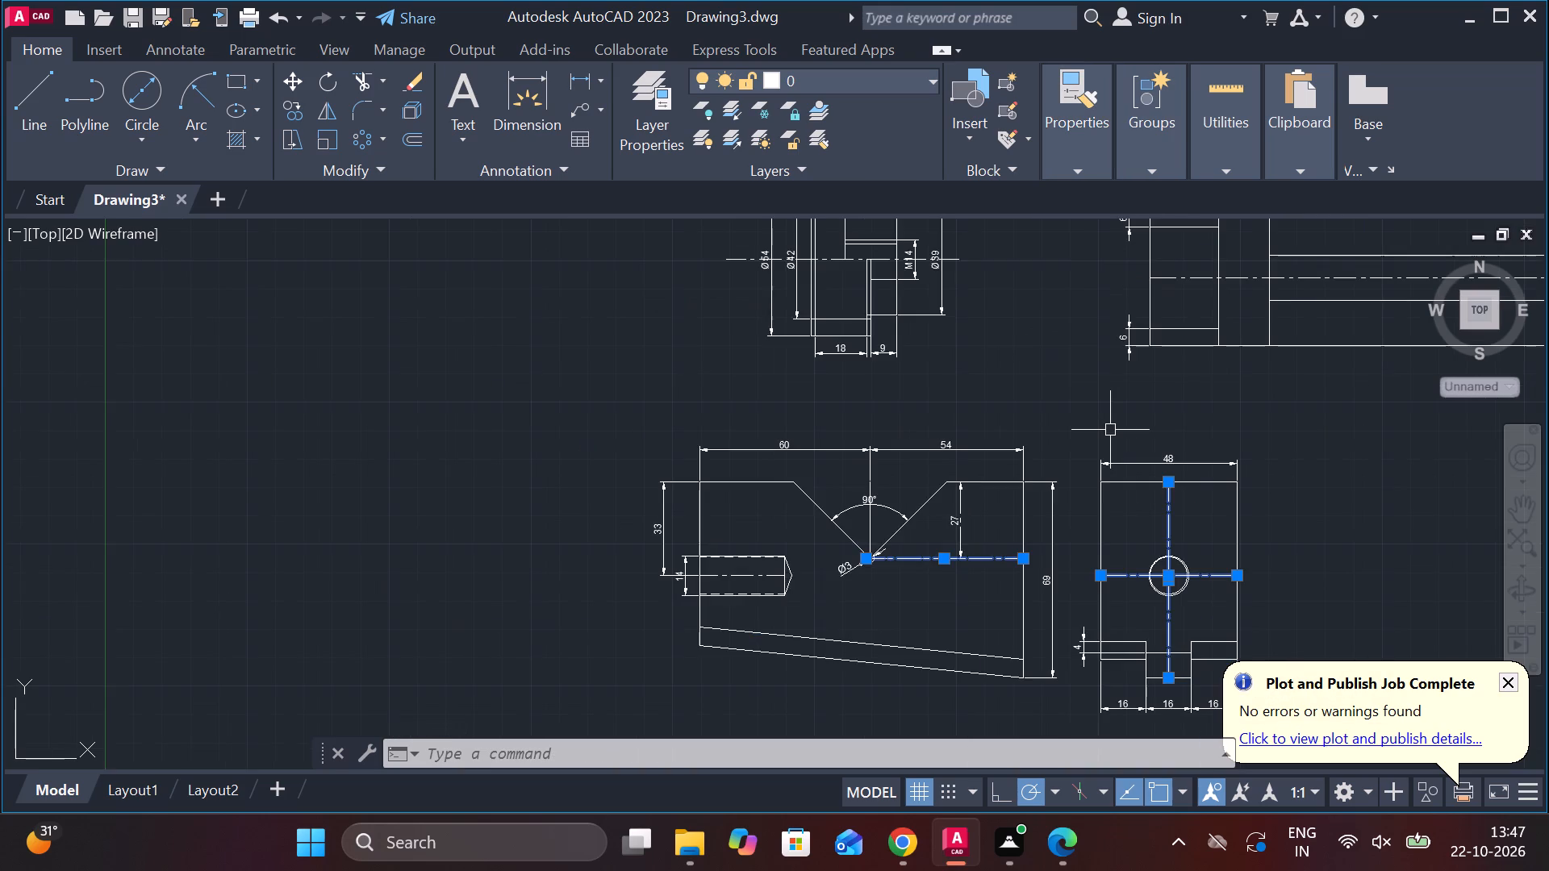
pyautogui.scroll(-2, 1110, 431)
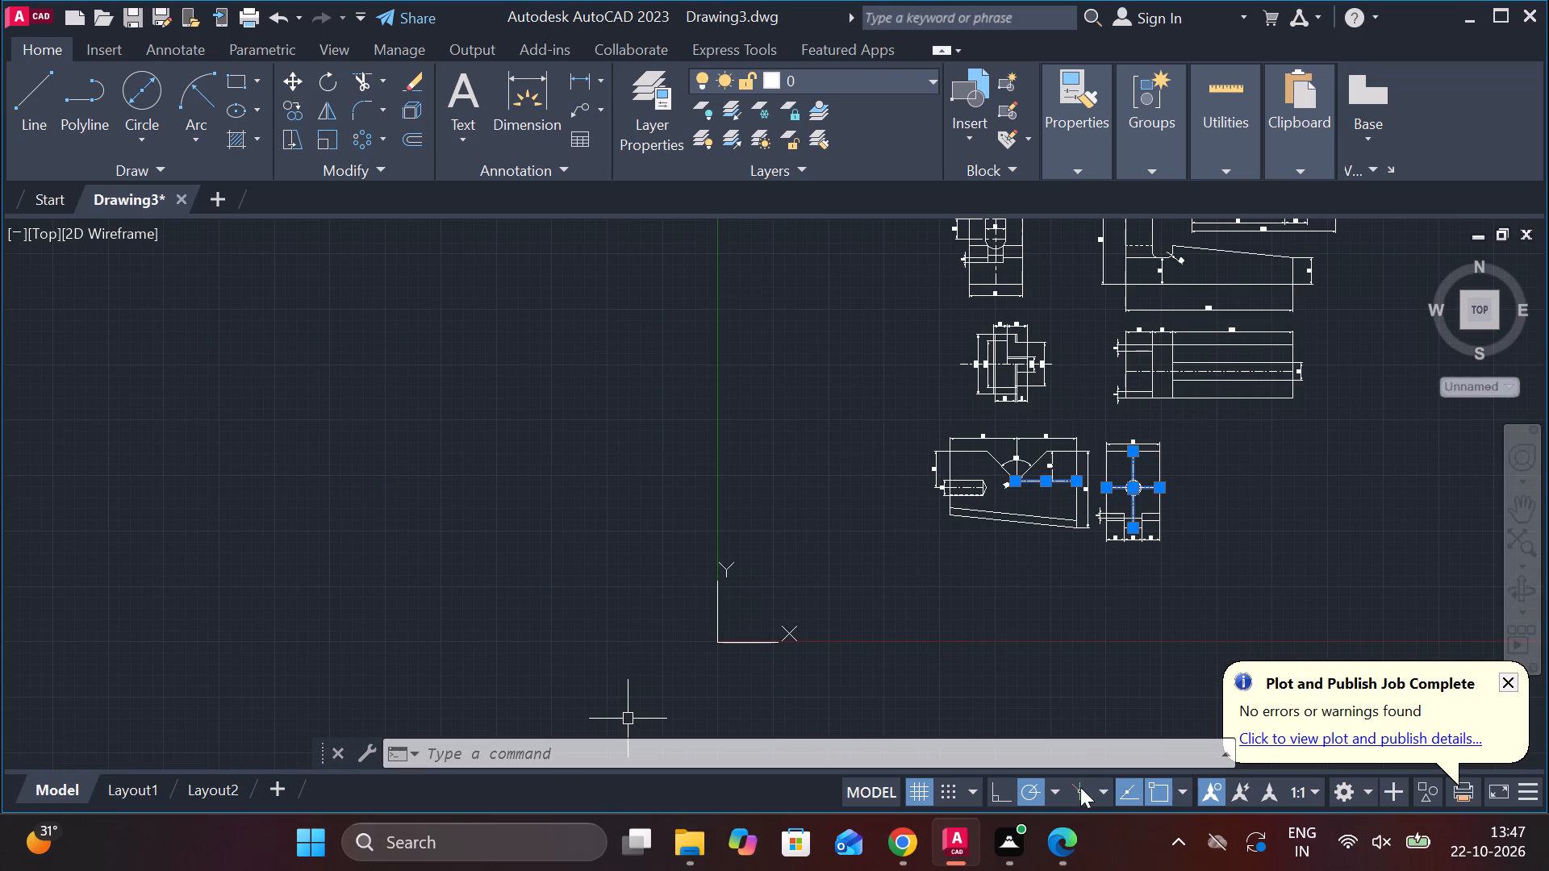
pyautogui.press('Escape')
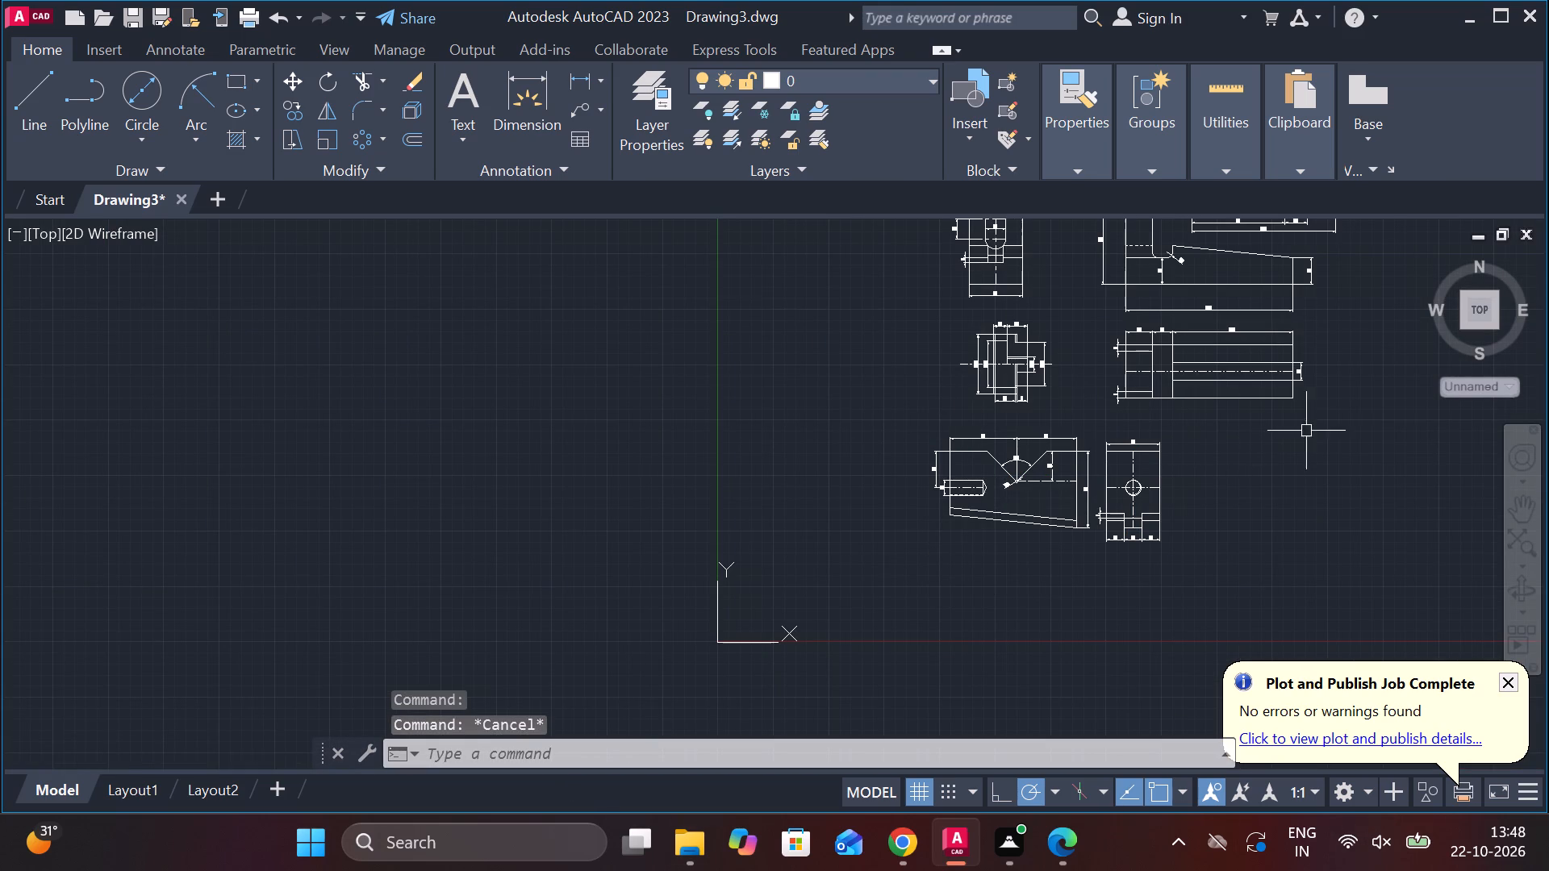
# Examine the V-notched block's centrelines and the overall arrangement of all the part drawings.
pyautogui.scroll(2, 1288, 429)
pyautogui.scroll(-2, 1288, 429)
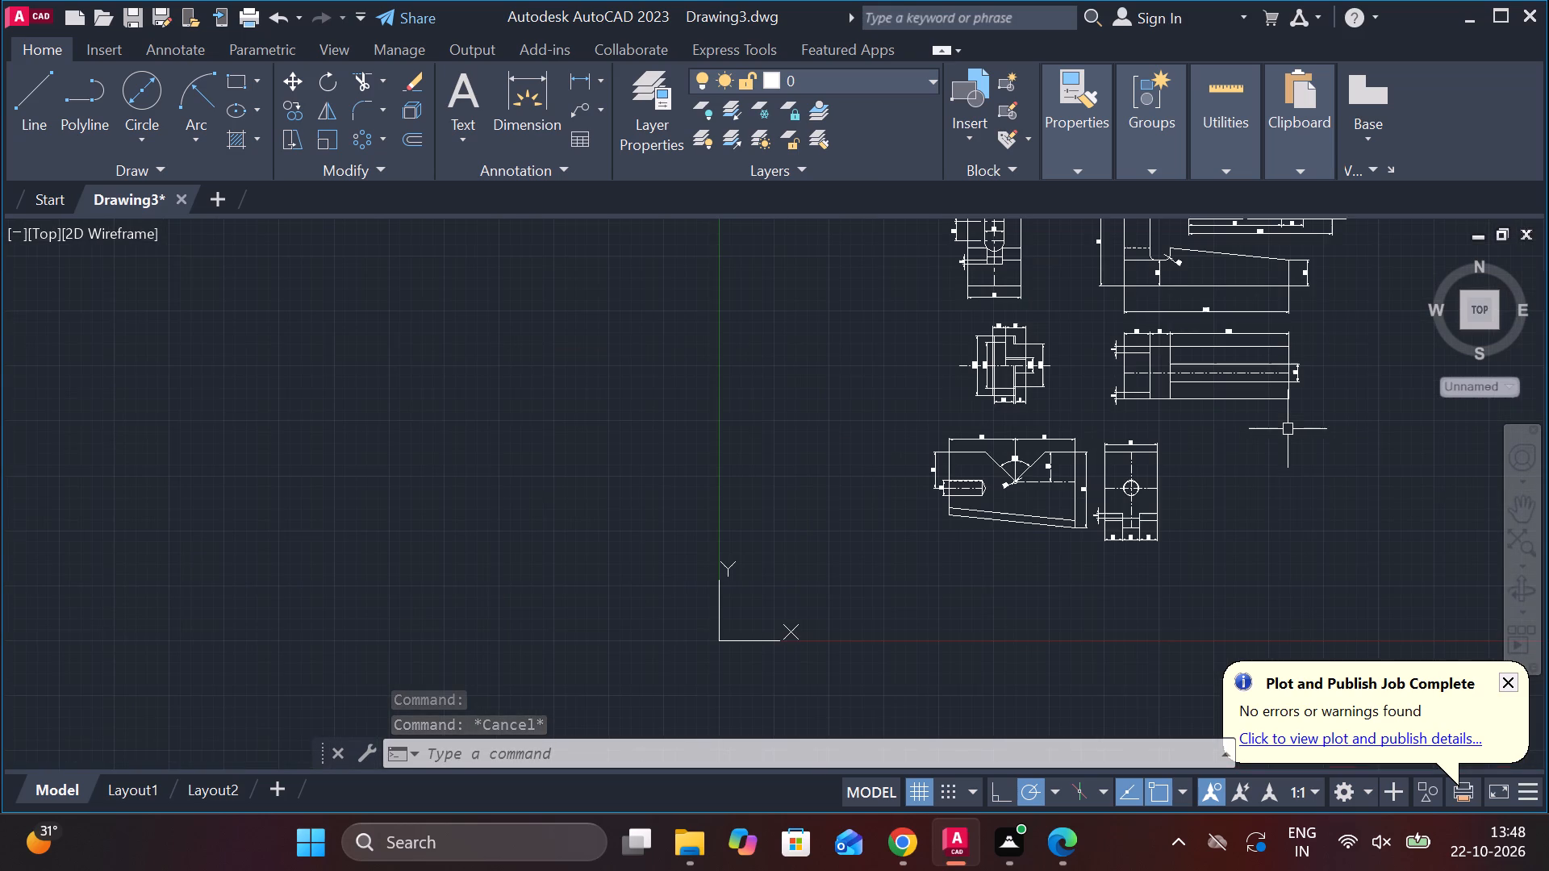
pyautogui.scroll(2, 1048, 394)
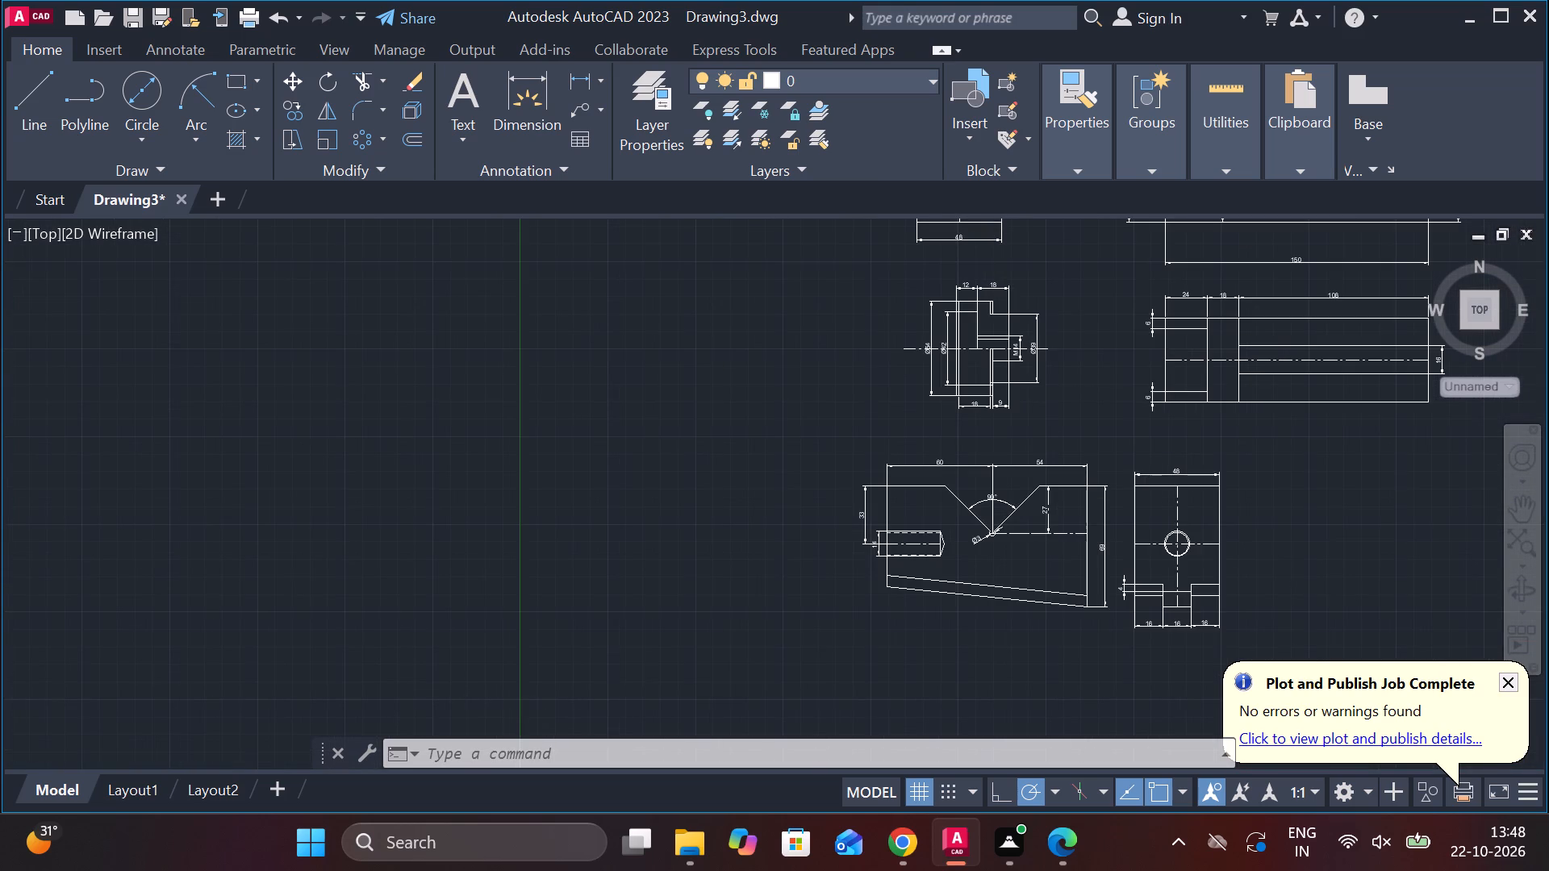
pyautogui.scroll(1, 1048, 394)
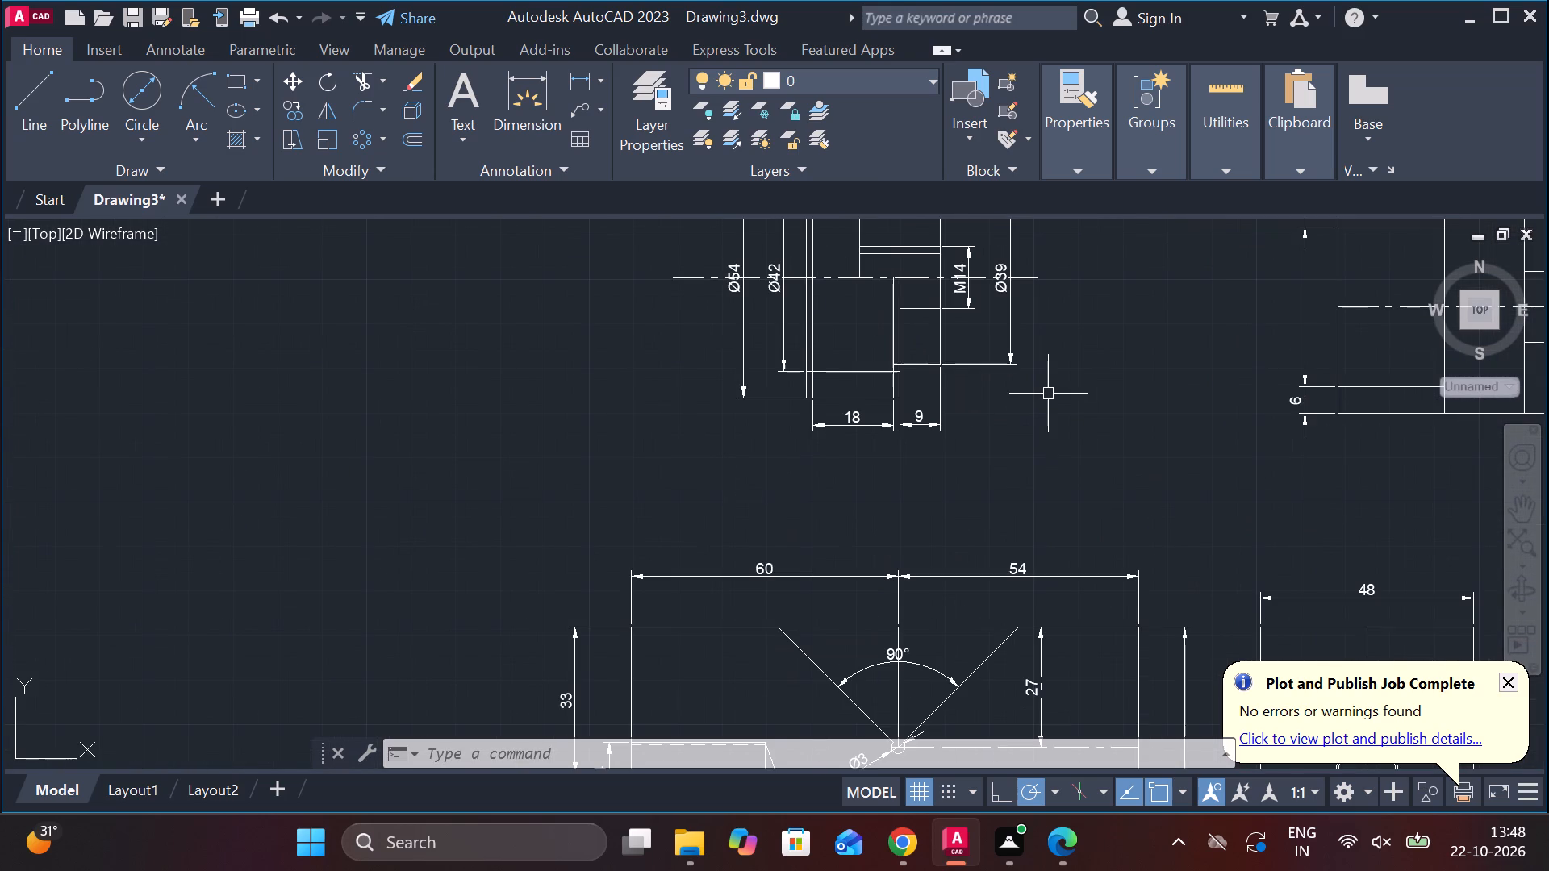
pyautogui.scroll(-2, 1048, 394)
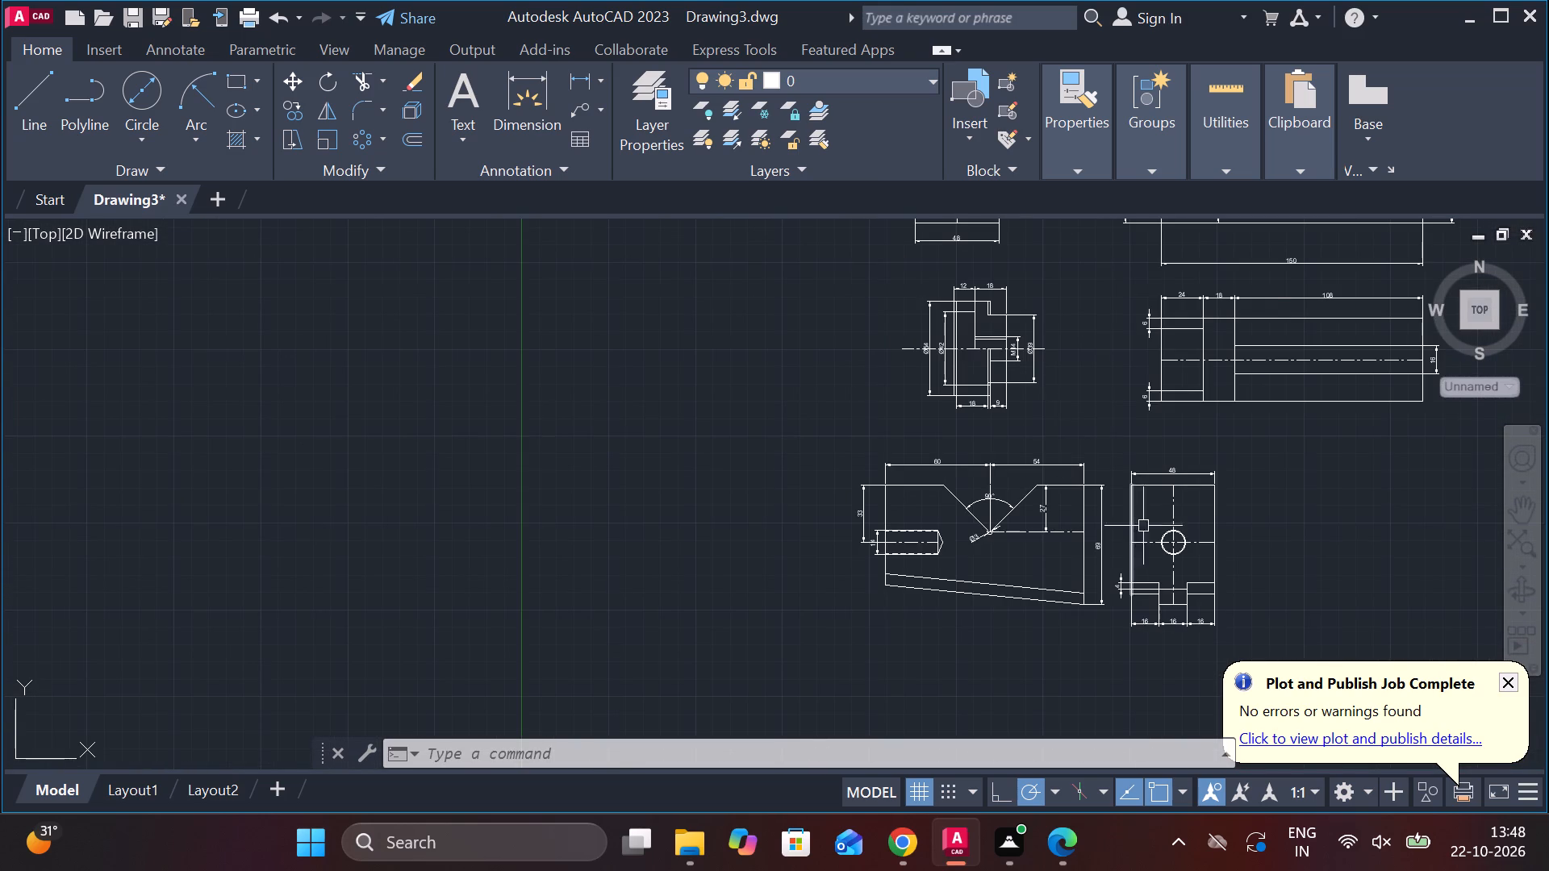
pyautogui.scroll(-1, 1138, 545)
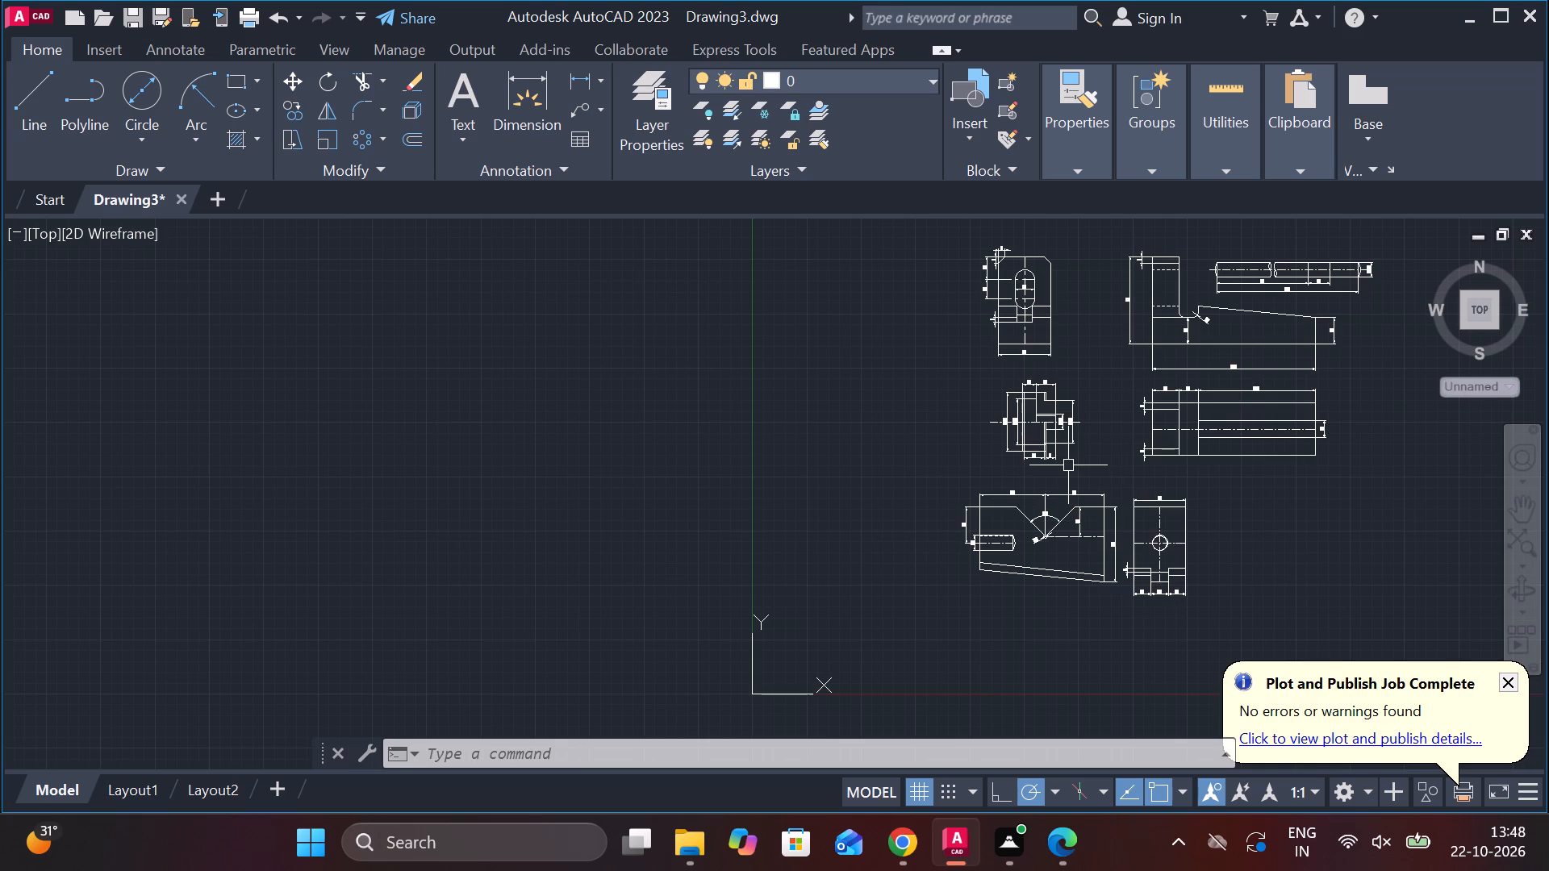
pyautogui.scroll(-1, 1081, 456)
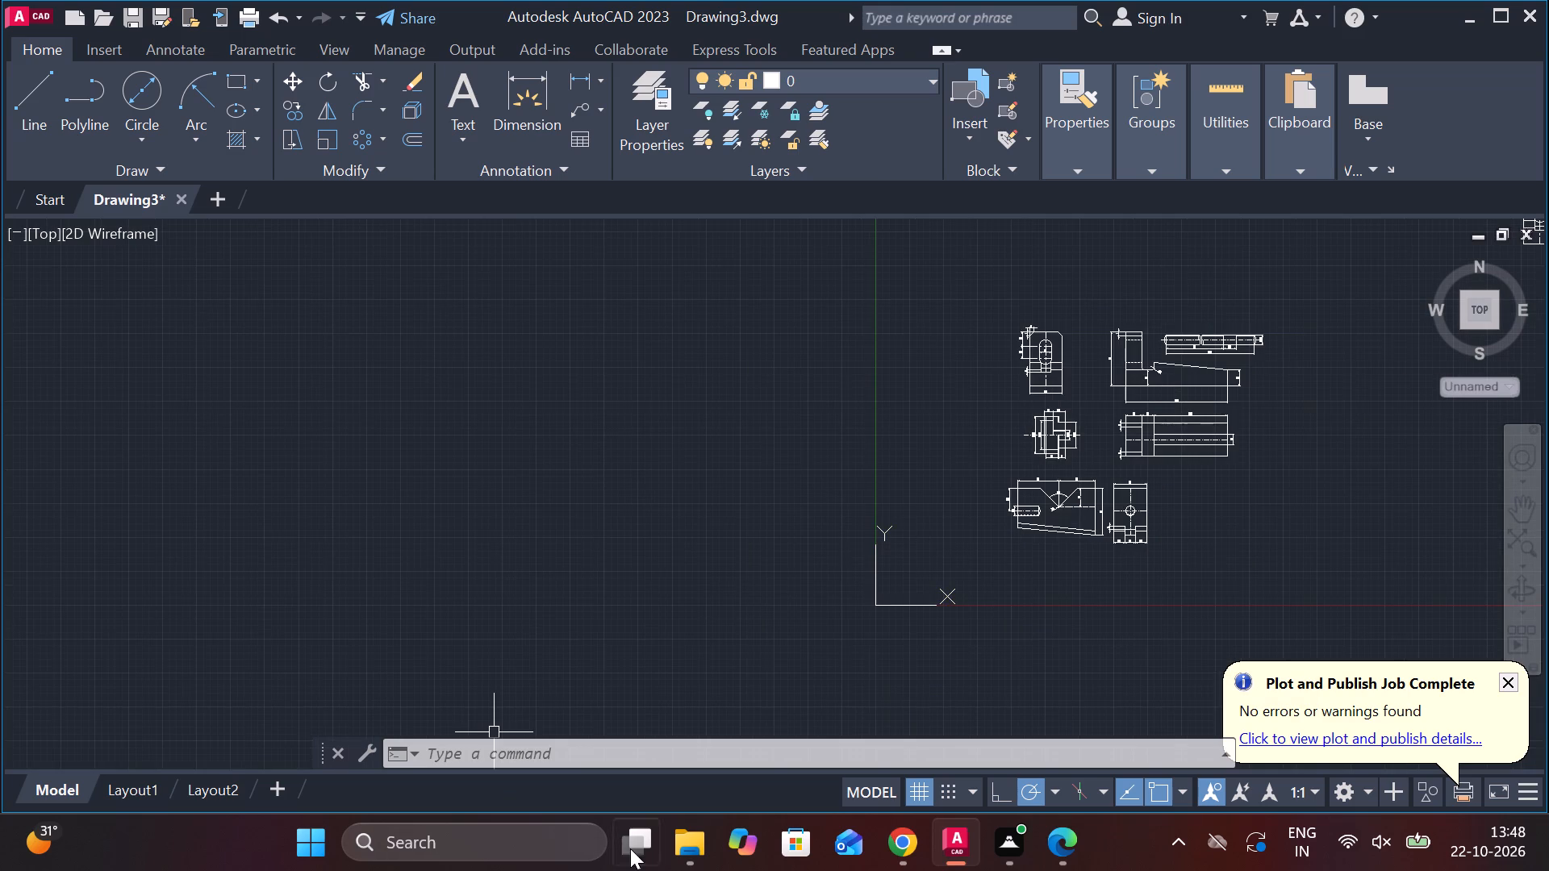
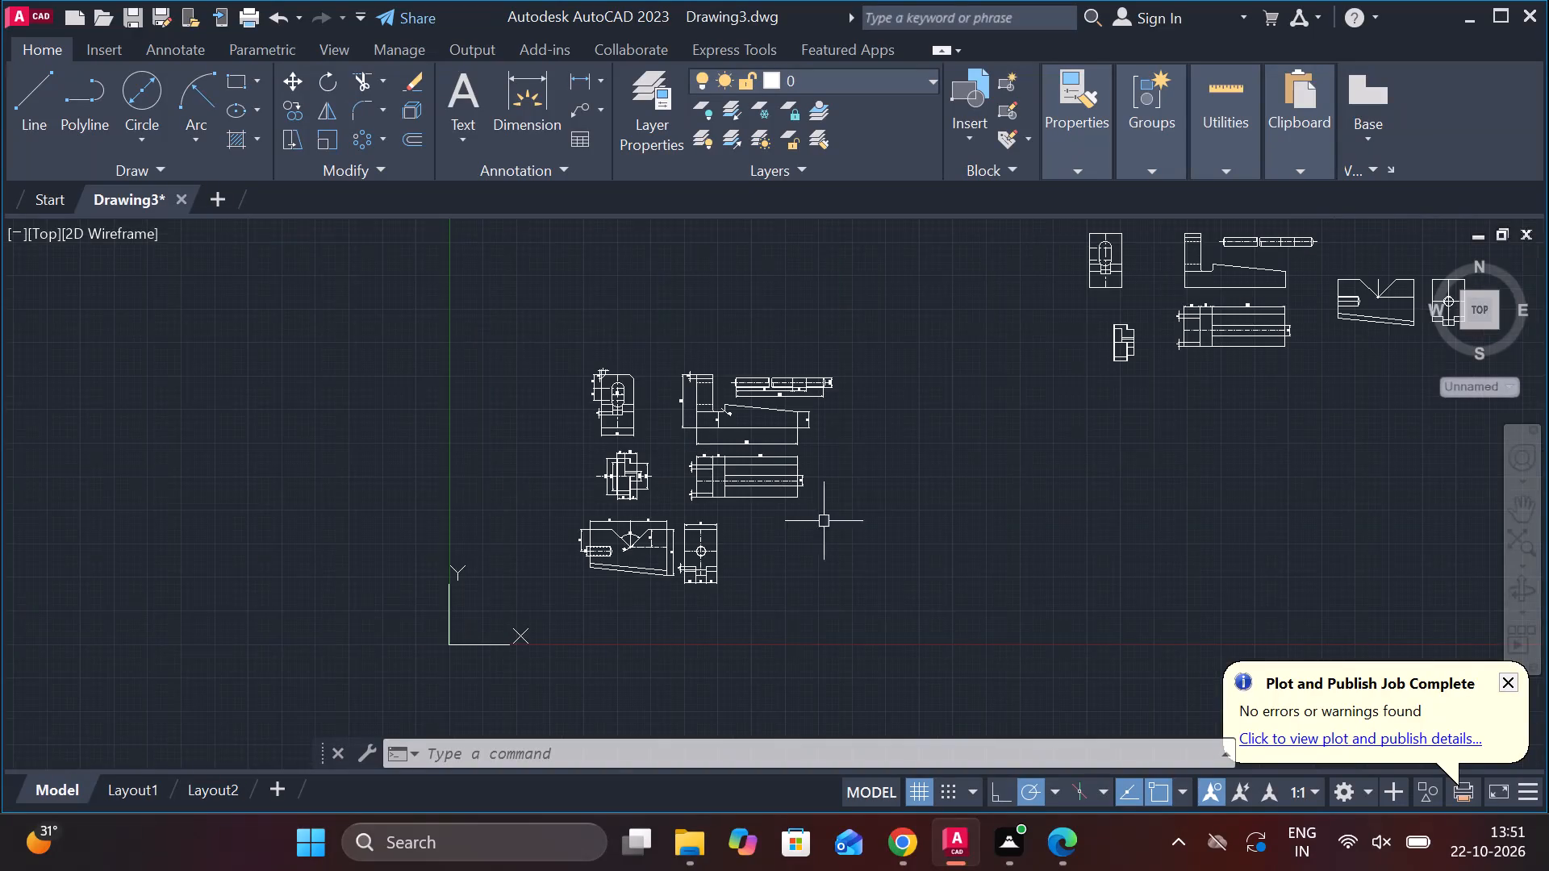
# Modify the ISO-25 dimension style to arrow size 4, text height 5.5 and ISO standard text alignment, and set it current.
pyautogui.moveTo(864, 509); pyautogui.dragTo(841, 509, button='middle')
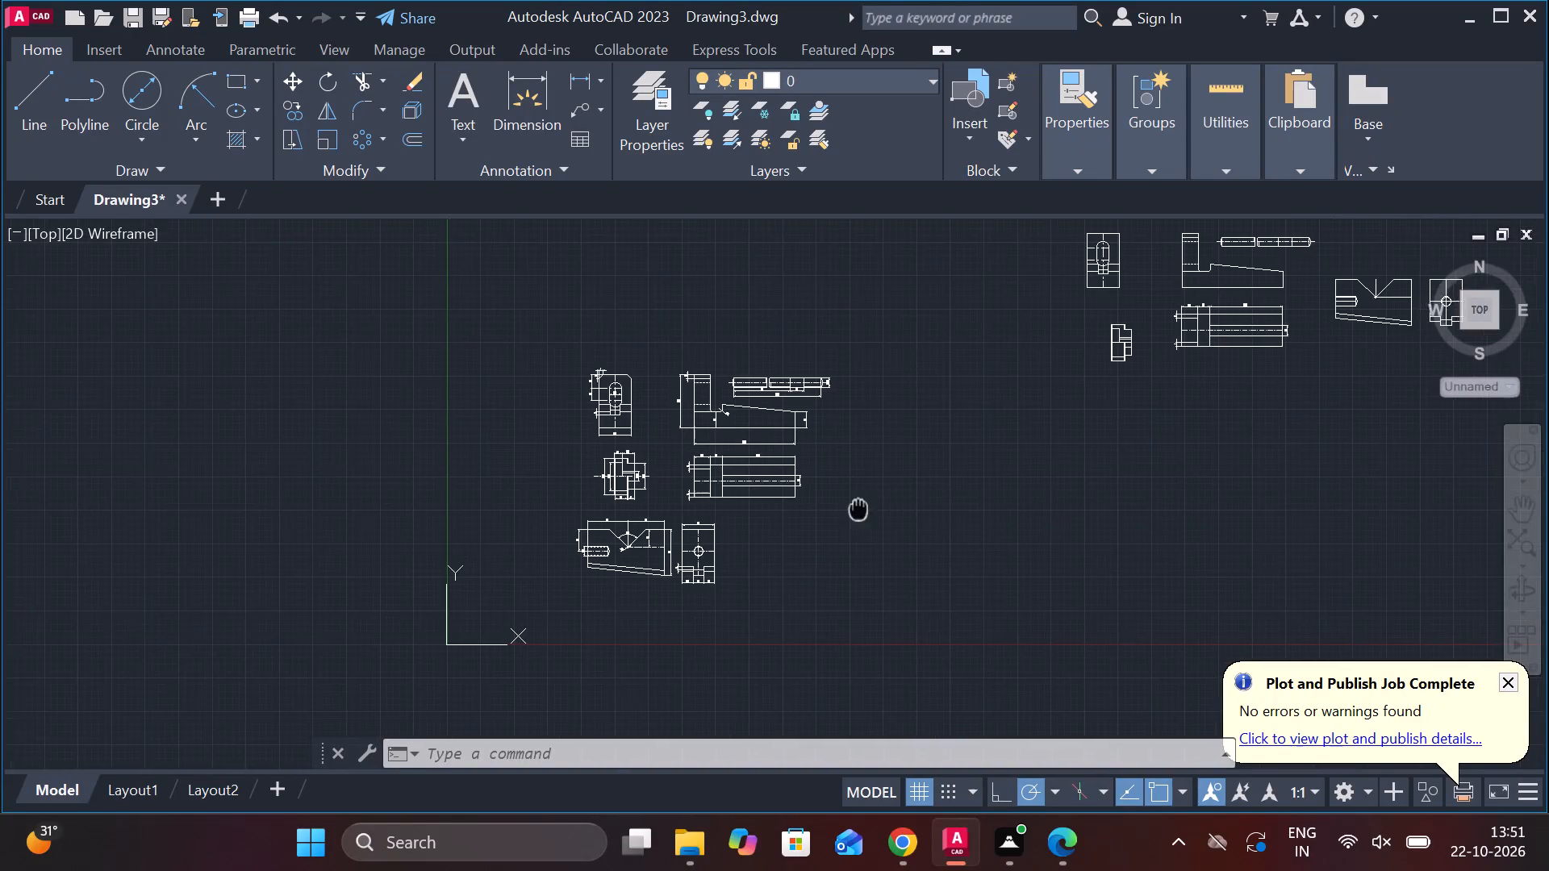
pyautogui.moveTo(841, 509); pyautogui.dragTo(825, 513, button='middle')
pyautogui.scroll(1, 795, 500)
pyautogui.moveTo(781, 503); pyautogui.dragTo(876, 516, button='middle')
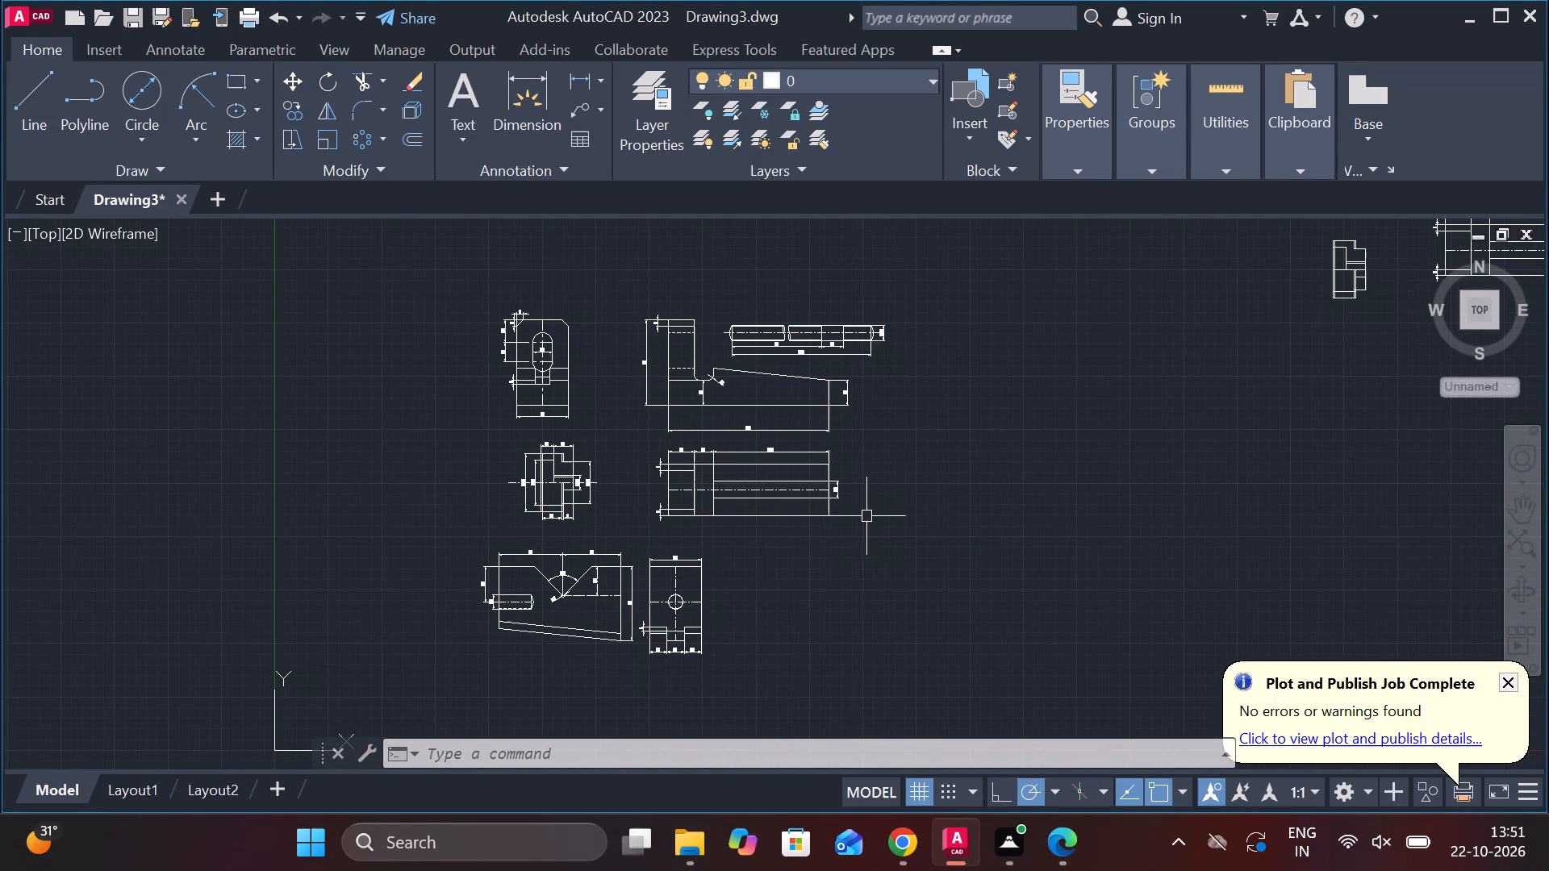
pyautogui.press('Escape')
pyautogui.write('D')
pyautogui.press('space')
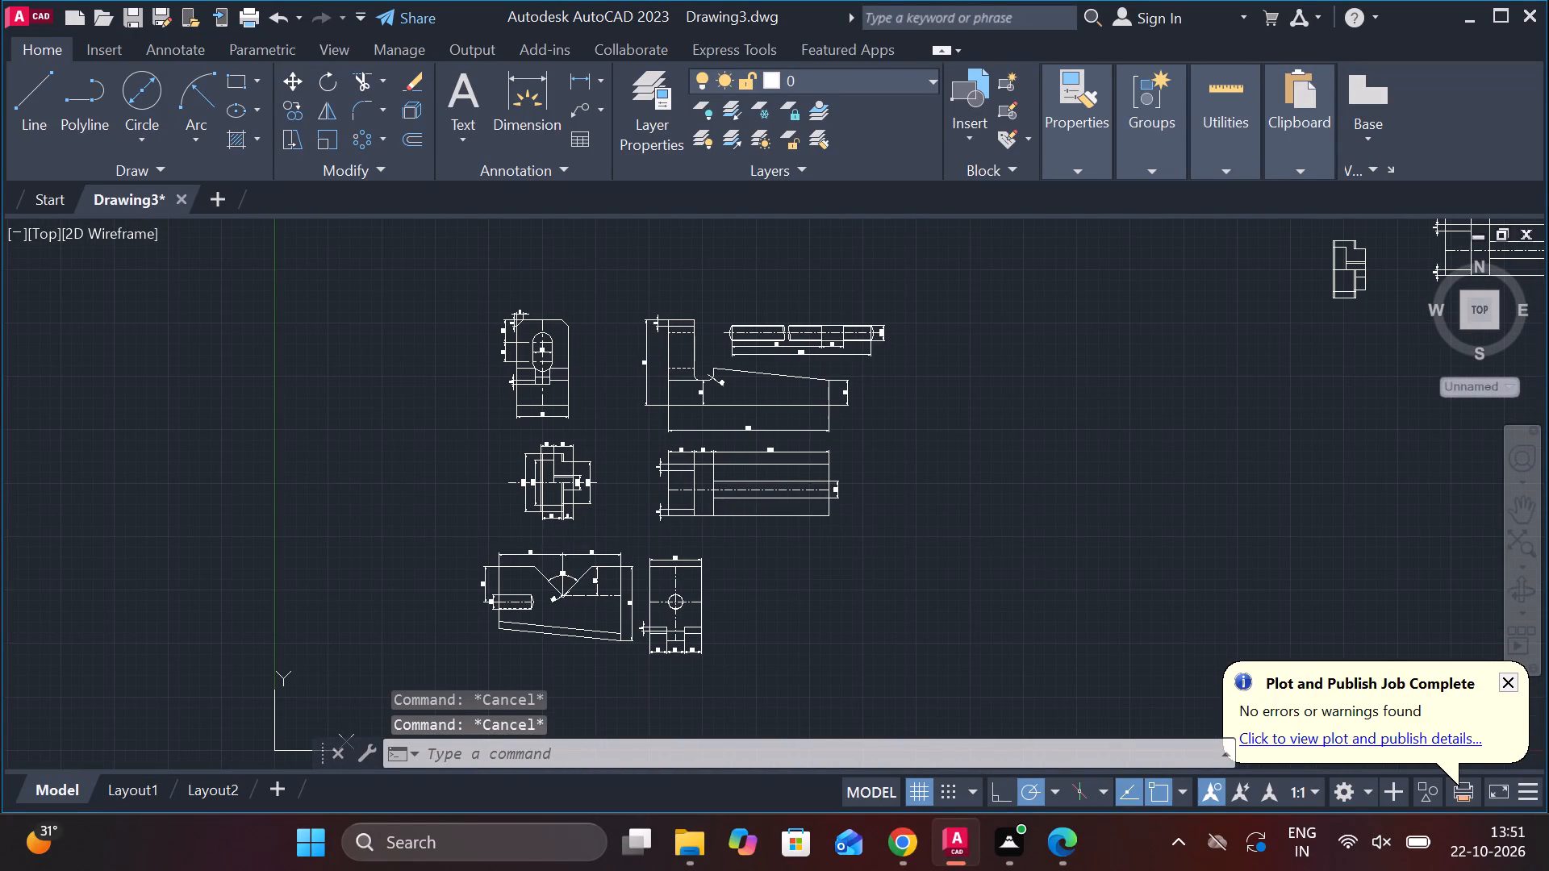
pyautogui.click(1024, 373)
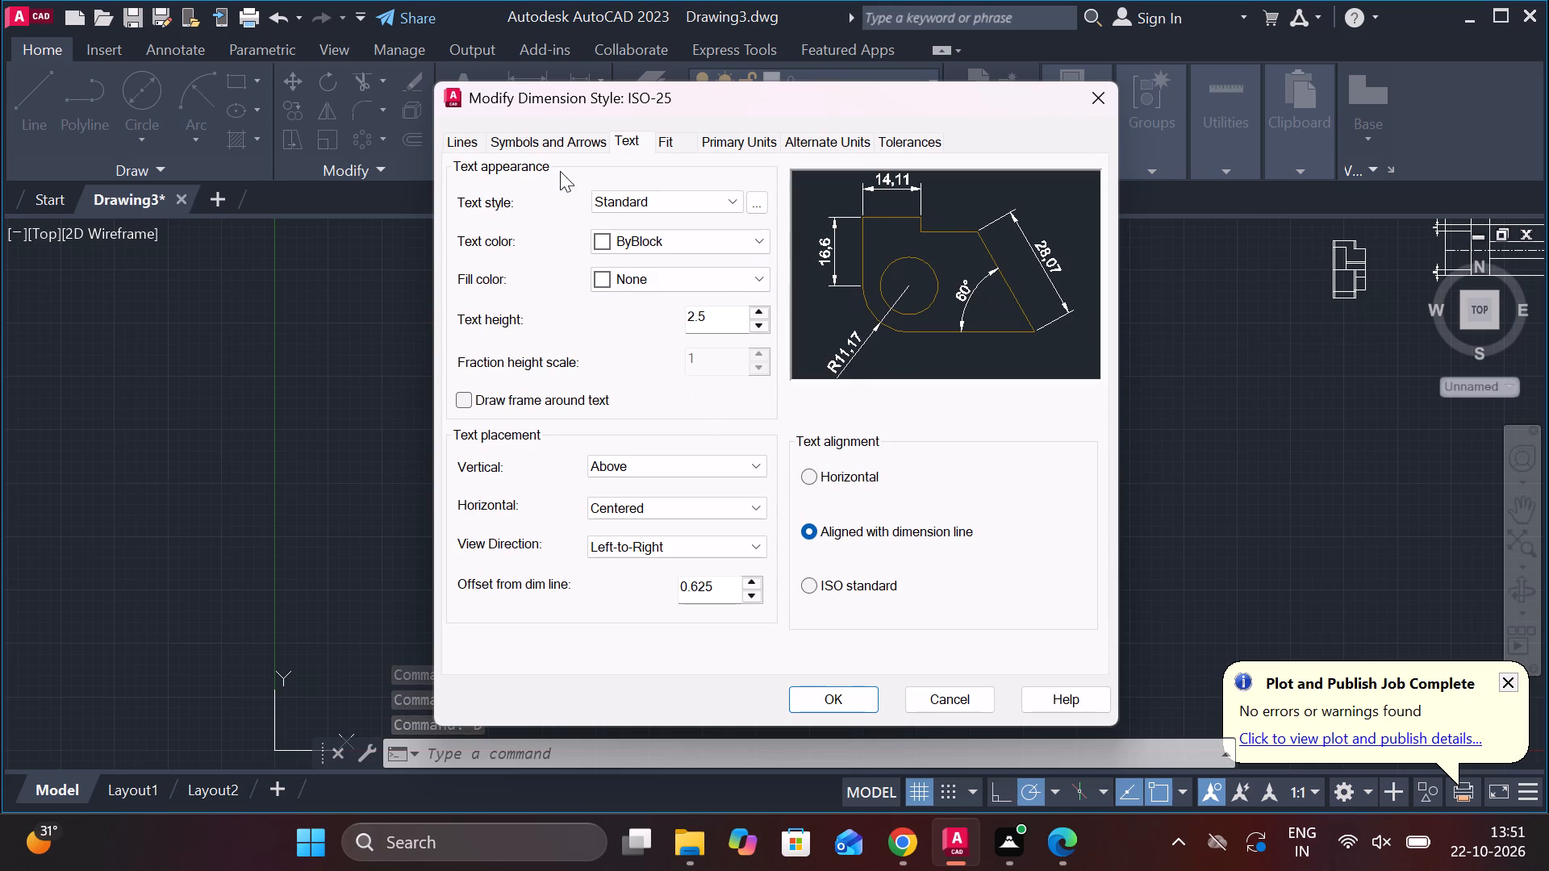
pyautogui.click(551, 160)
pyautogui.click(542, 140)
pyautogui.moveTo(504, 394); pyautogui.dragTo(399, 396)
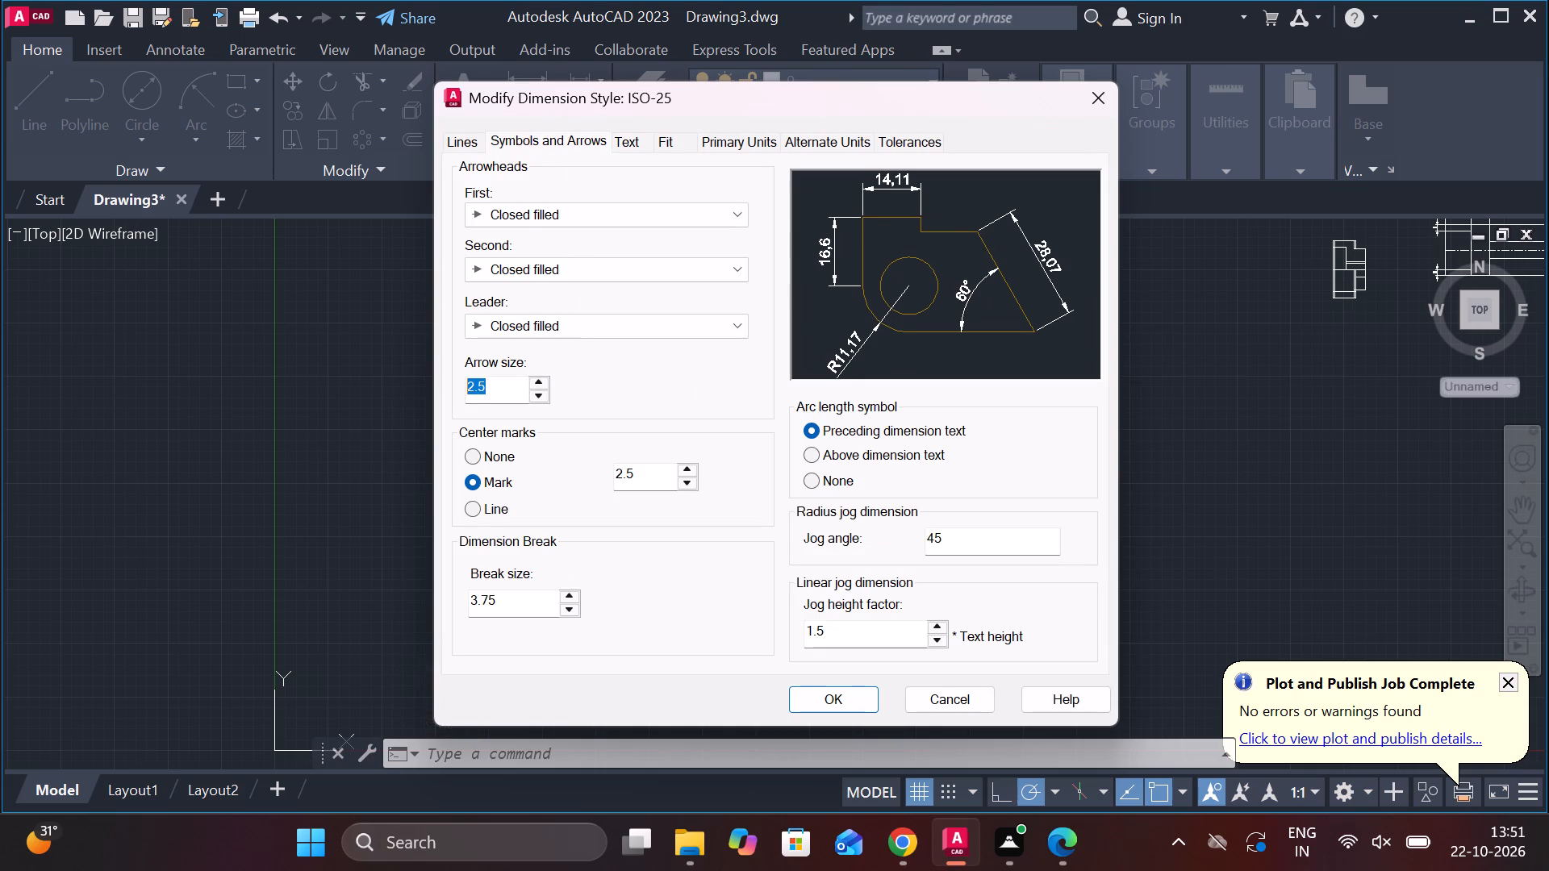
pyautogui.moveTo(399, 396); pyautogui.dragTo(387, 396)
pyautogui.press('4')
pyautogui.click(632, 123)
pyautogui.click(635, 135)
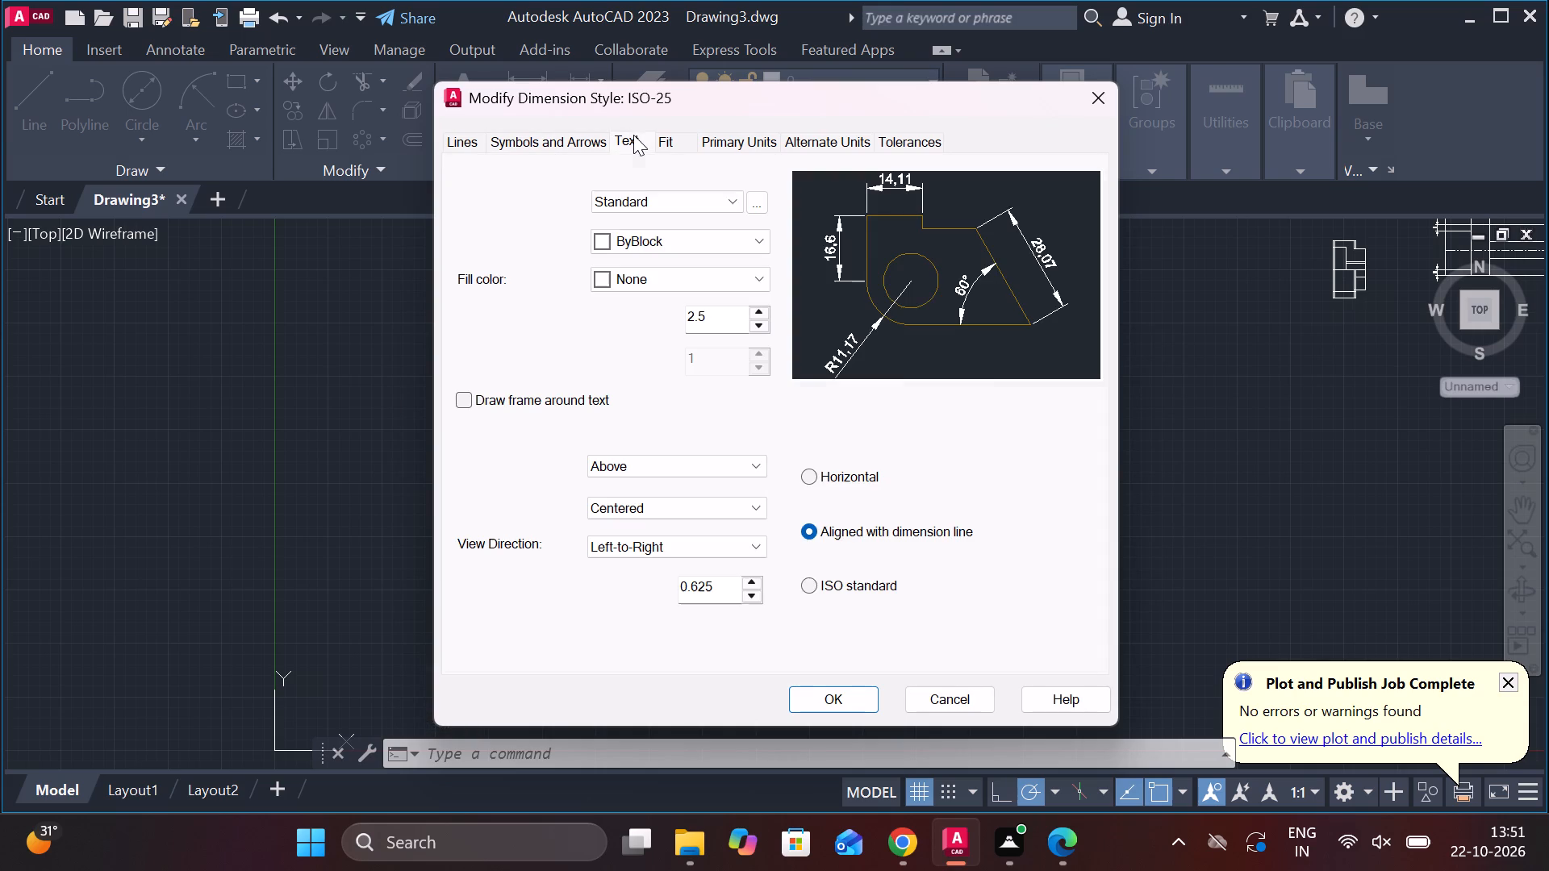
pyautogui.moveTo(714, 317); pyautogui.dragTo(612, 323)
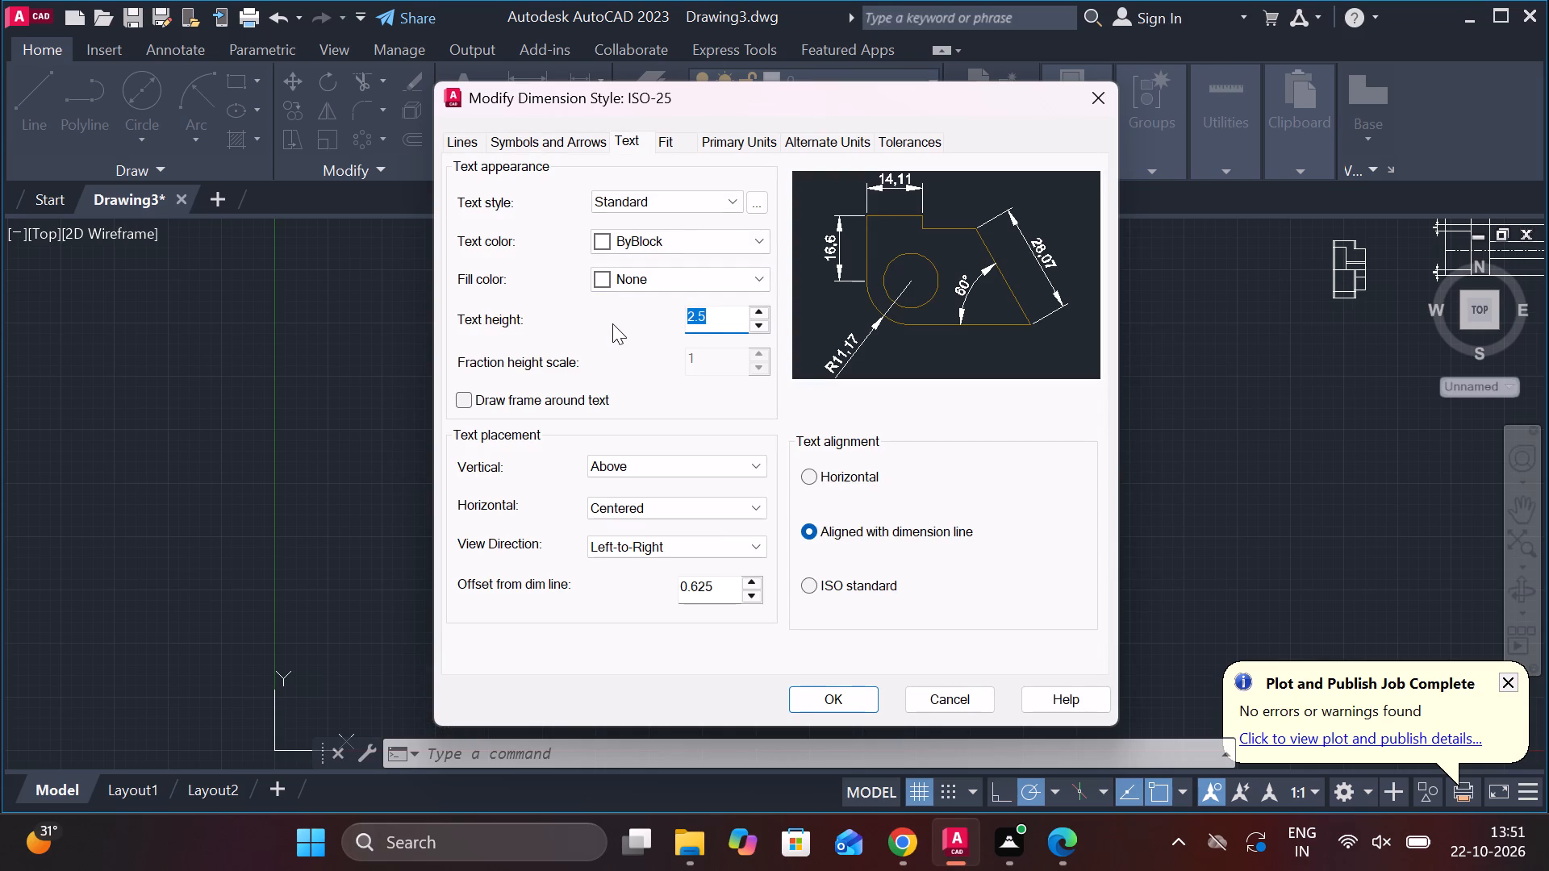
pyautogui.write('5.')
pyautogui.press('5')
pyautogui.click(803, 581)
pyautogui.click(829, 700)
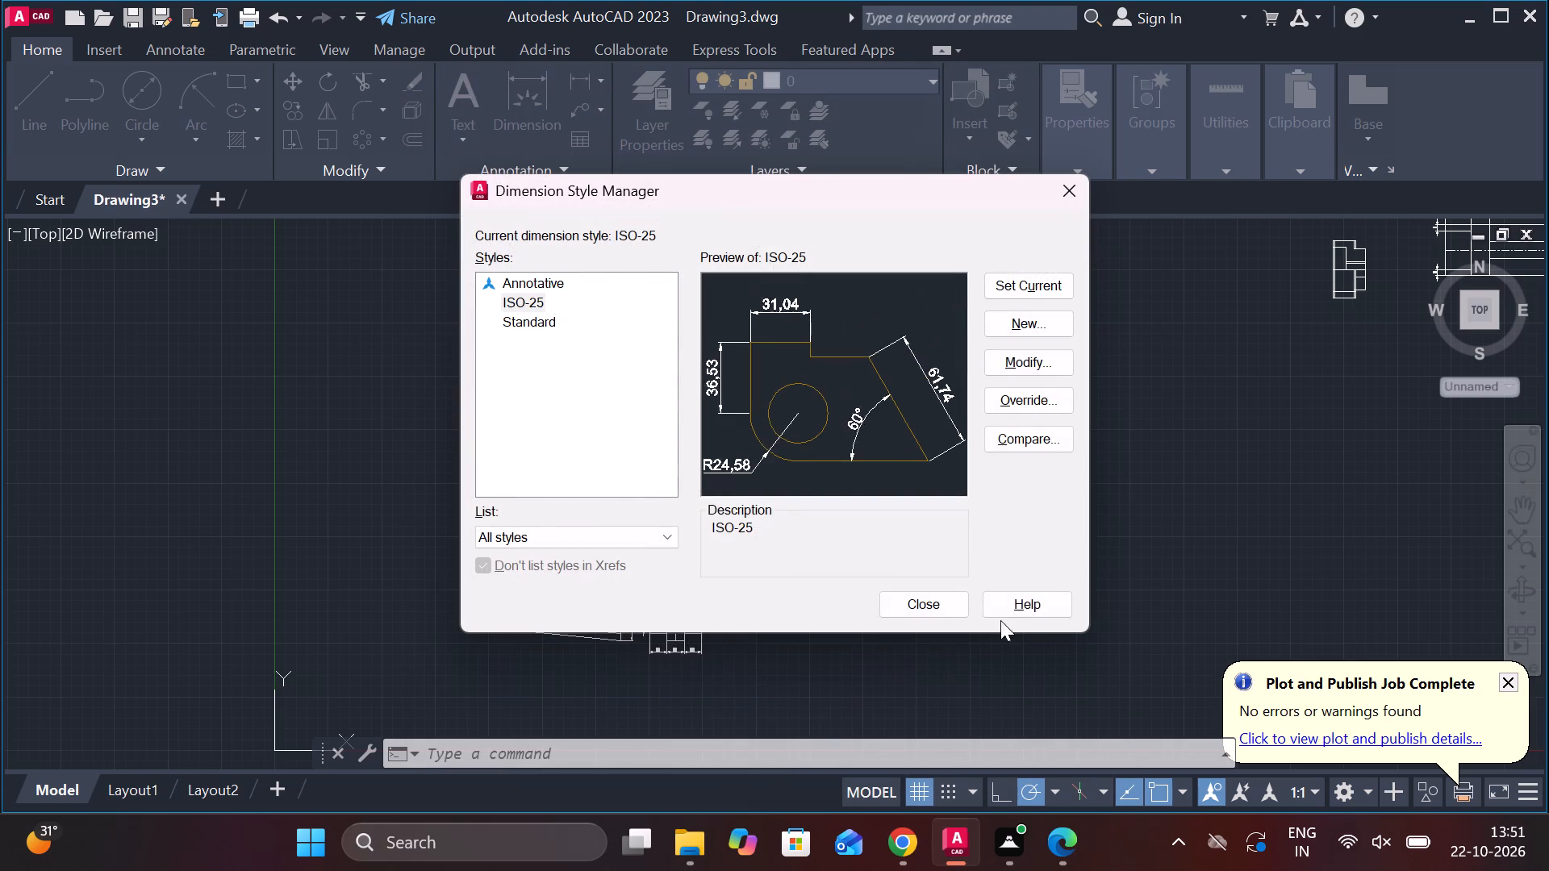
pyautogui.click(1037, 288)
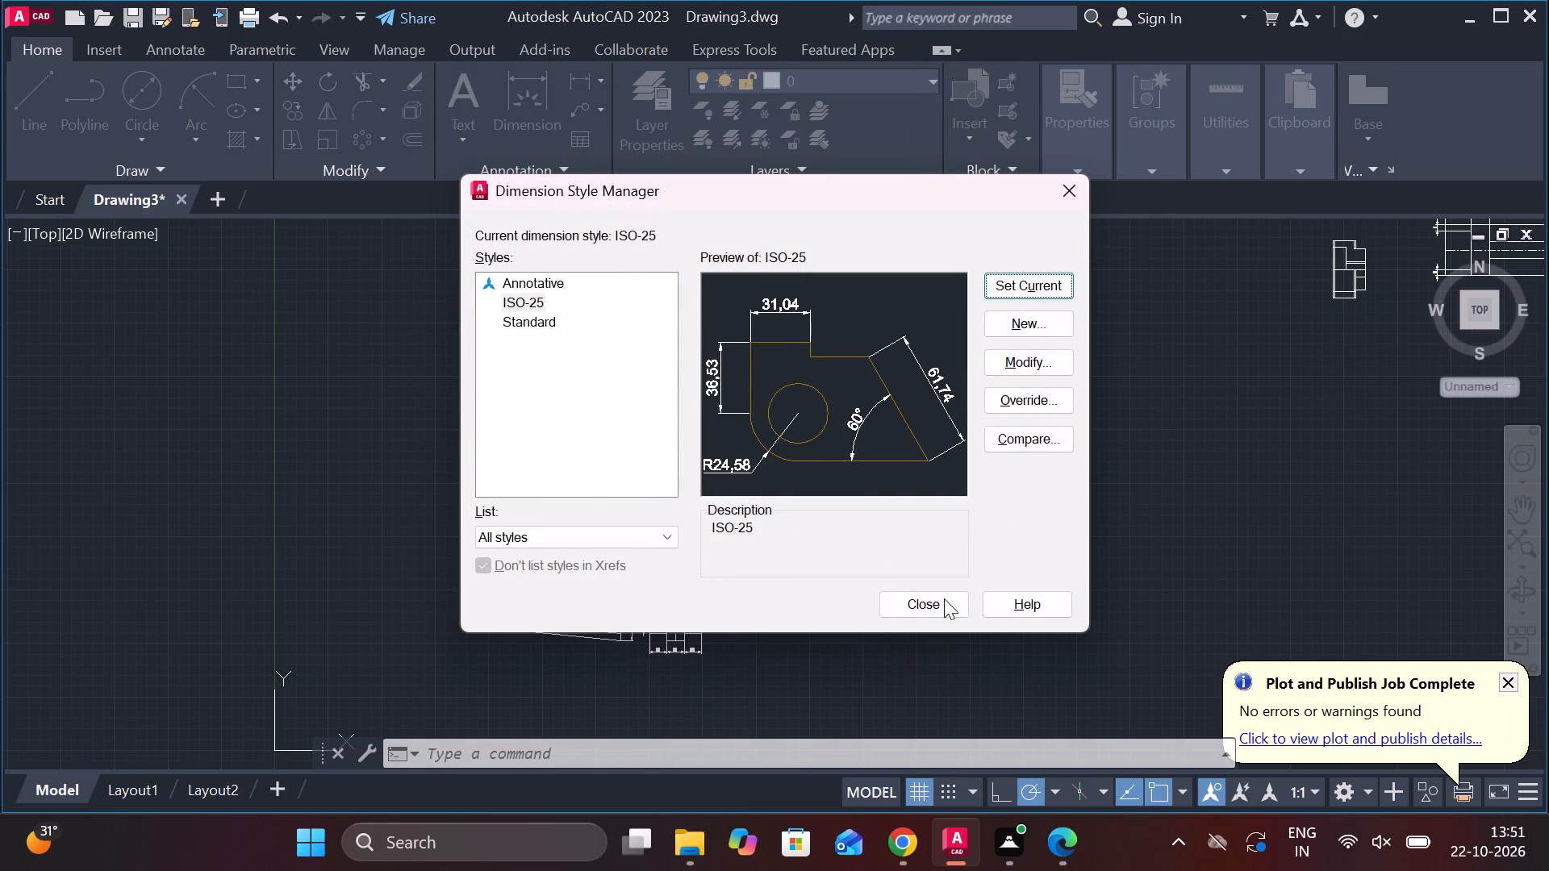
pyautogui.click(943, 602)
# Examine the dimension text and arrow sizes across the dimensioned part drawings and the separate copies of the views.
pyautogui.scroll(3, 767, 537)
pyautogui.moveTo(767, 537); pyautogui.dragTo(773, 539, button='middle')
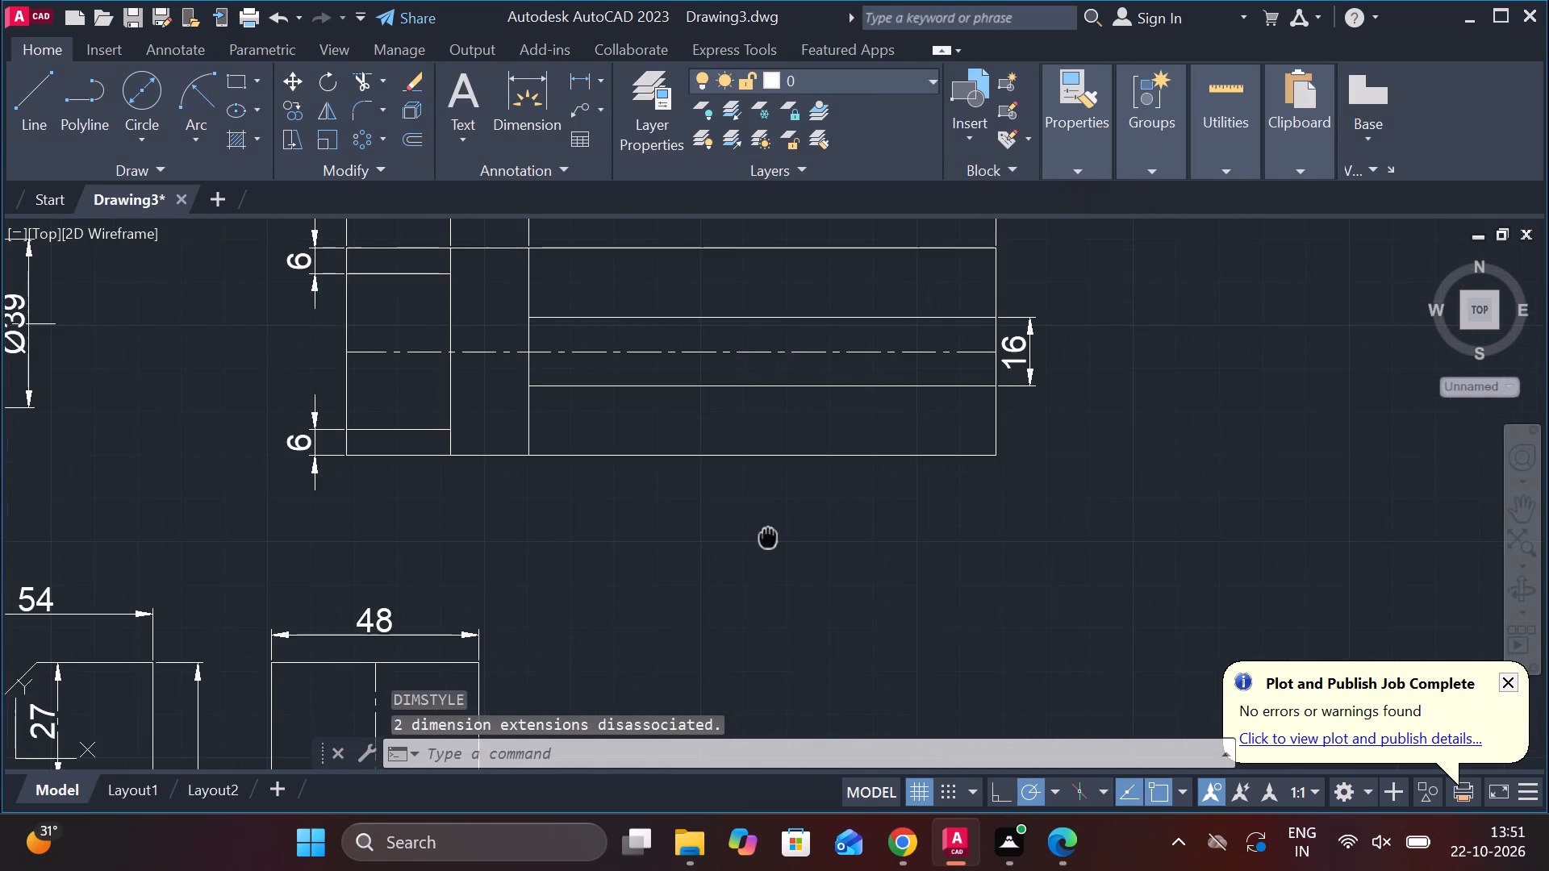
pyautogui.moveTo(773, 539); pyautogui.dragTo(1117, 581, button='middle')
pyautogui.scroll(-2, 1061, 536)
pyautogui.moveTo(1051, 524); pyautogui.dragTo(748, 482, button='middle')
pyautogui.scroll(-1, 888, 499)
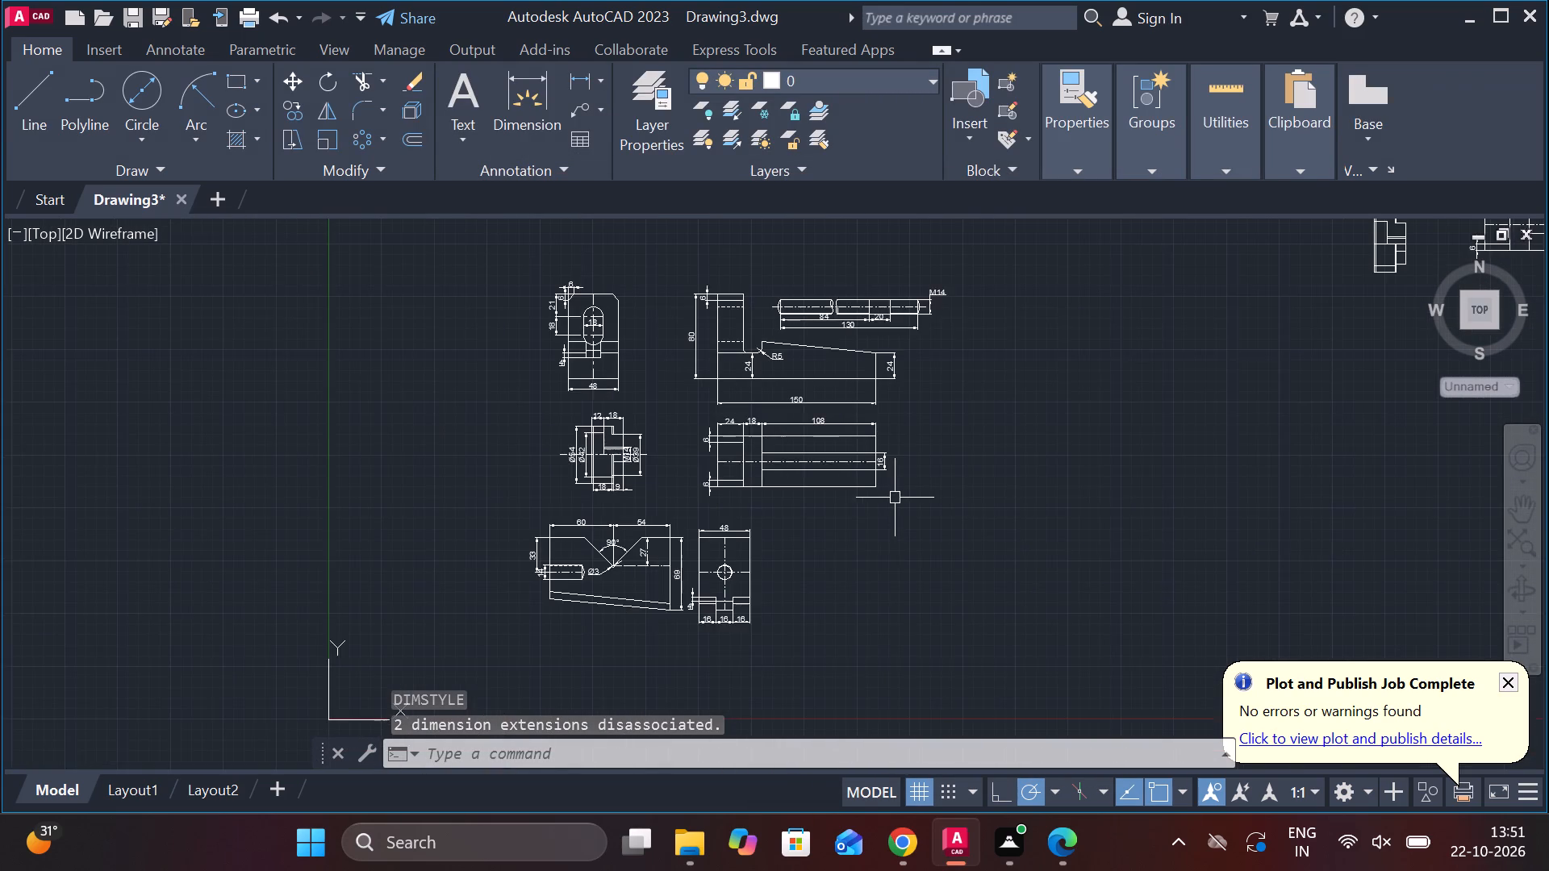
pyautogui.moveTo(1290, 463); pyautogui.dragTo(747, 527, button='middle')
pyautogui.scroll(1, 888, 424)
pyautogui.moveTo(888, 424); pyautogui.dragTo(831, 654, button='middle')
pyautogui.moveTo(910, 525); pyautogui.dragTo(836, 576, button='middle')
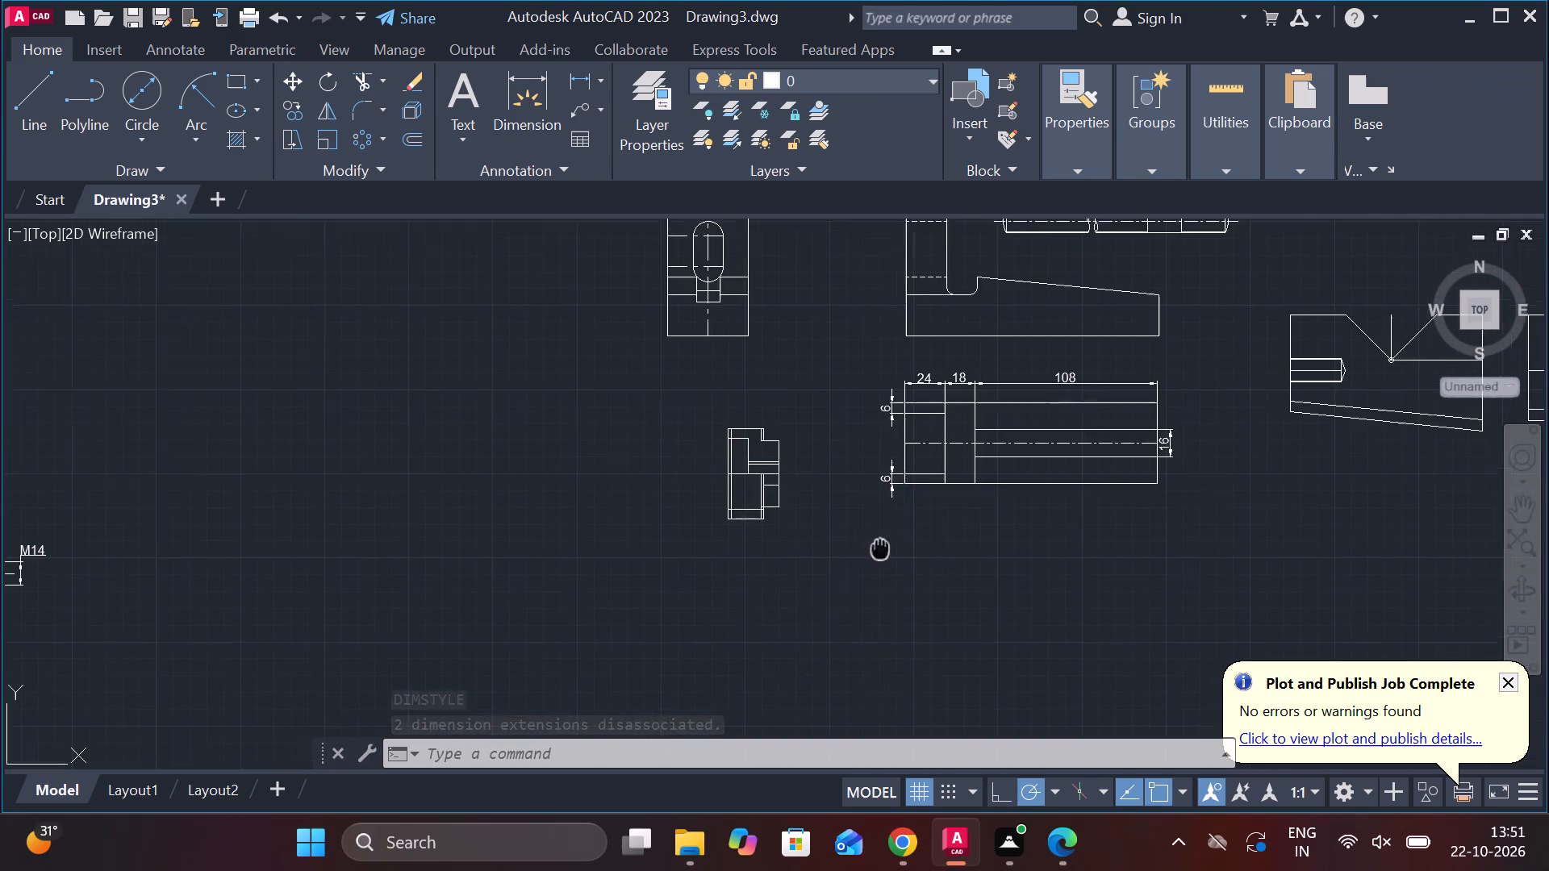
pyautogui.moveTo(836, 576); pyautogui.dragTo(797, 611, button='middle')
pyautogui.scroll(2, 800, 446)
pyautogui.scroll(-4, 811, 449)
pyautogui.moveTo(634, 494); pyautogui.dragTo(641, 497, button='middle')
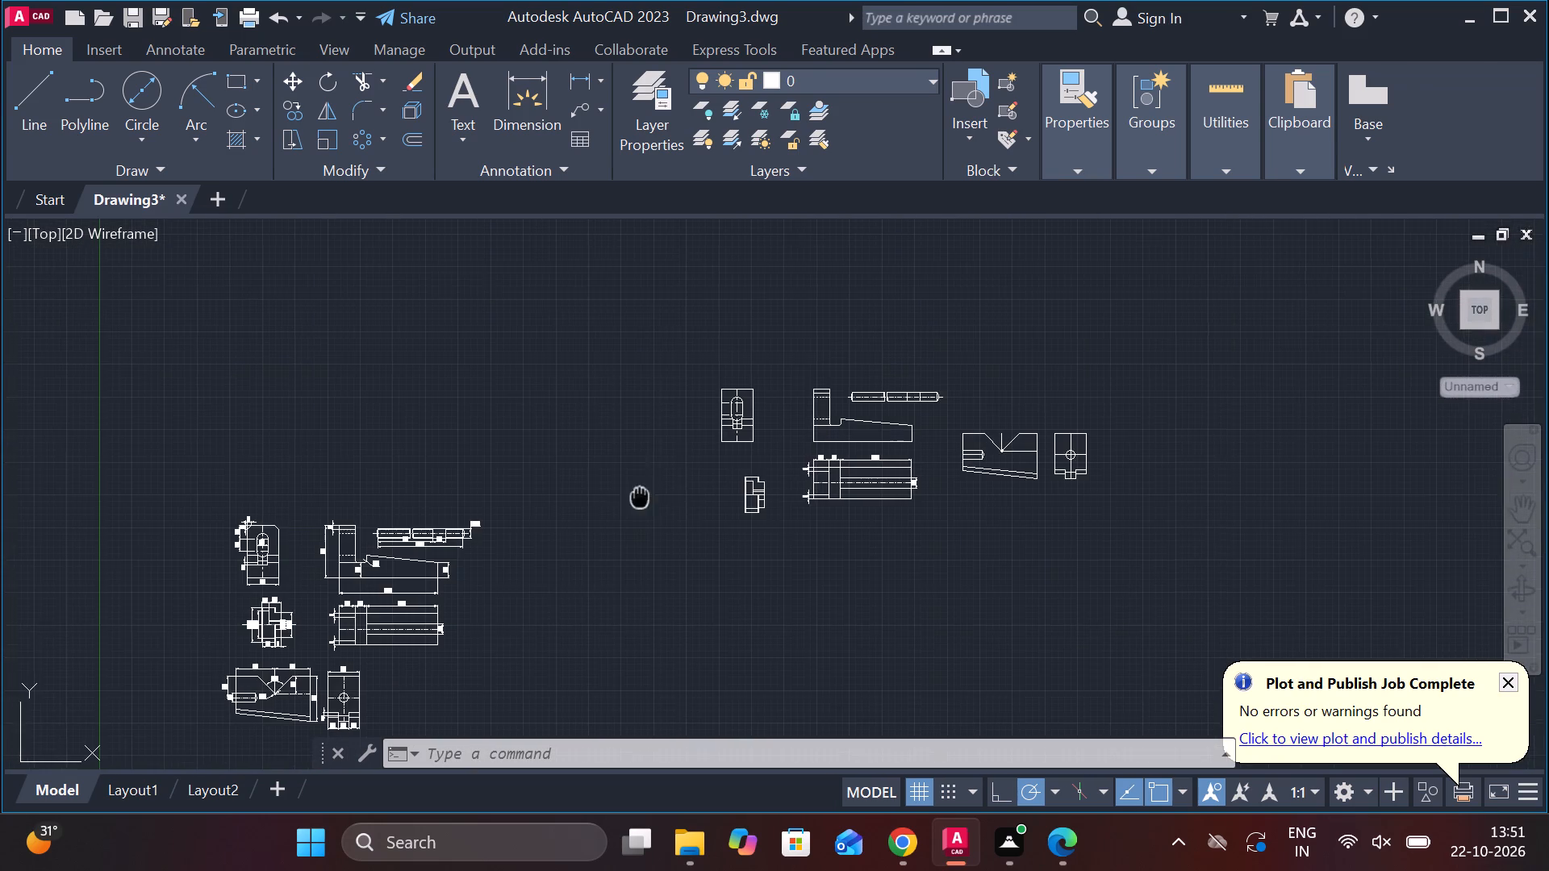
pyautogui.moveTo(641, 497); pyautogui.dragTo(1048, 363, button='middle')
pyautogui.scroll(2, 813, 479)
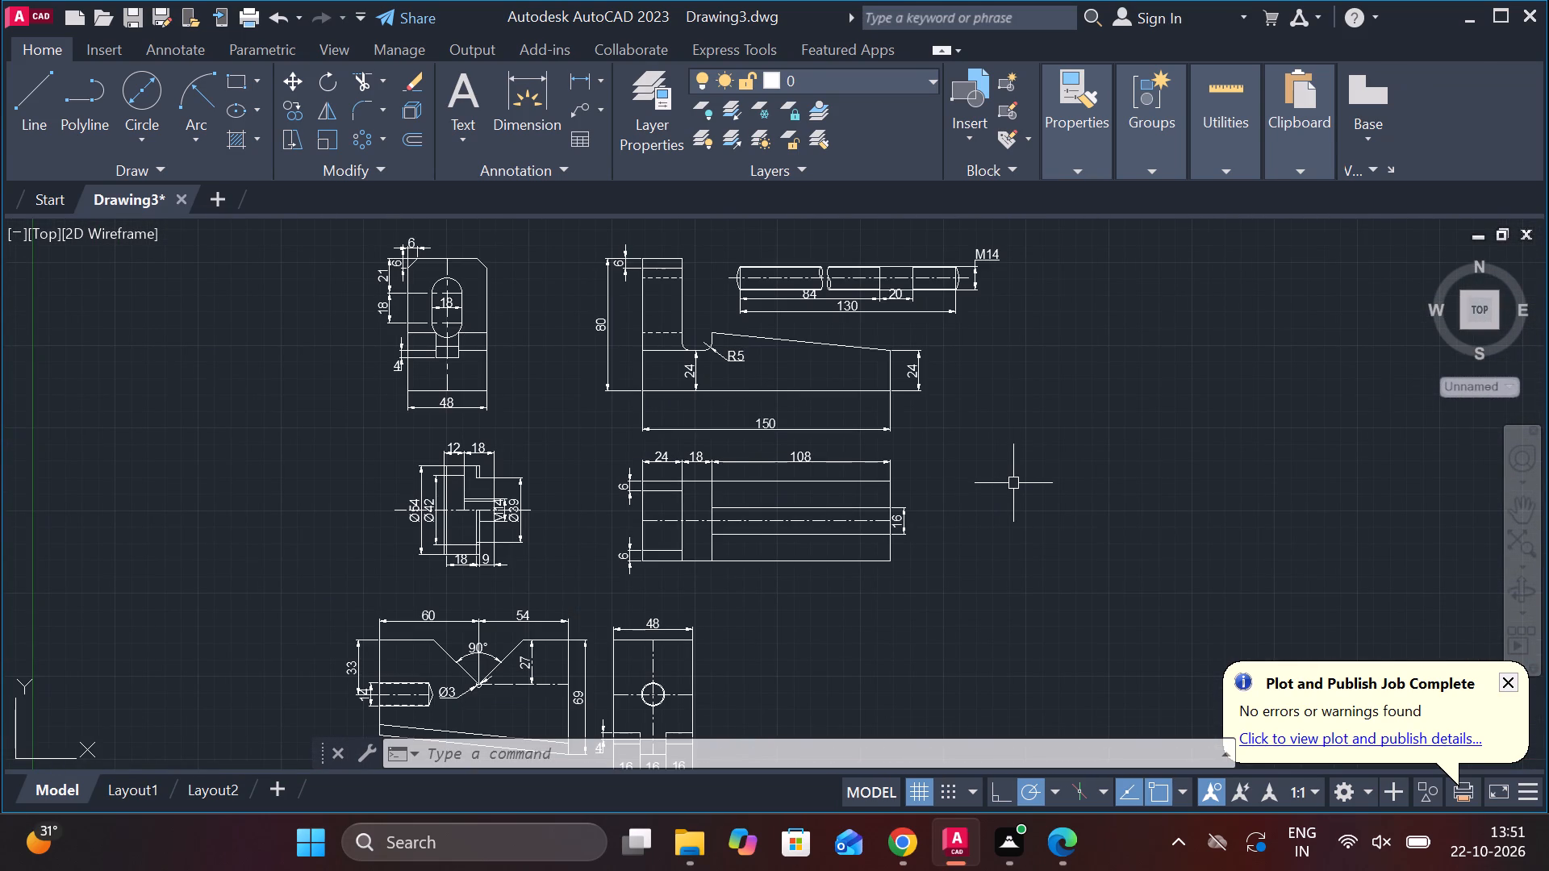
# Modify the ISO-25 dimension style to arrow size 5 and text height 7, and set it current.
pyautogui.write('D')
pyautogui.press('space')
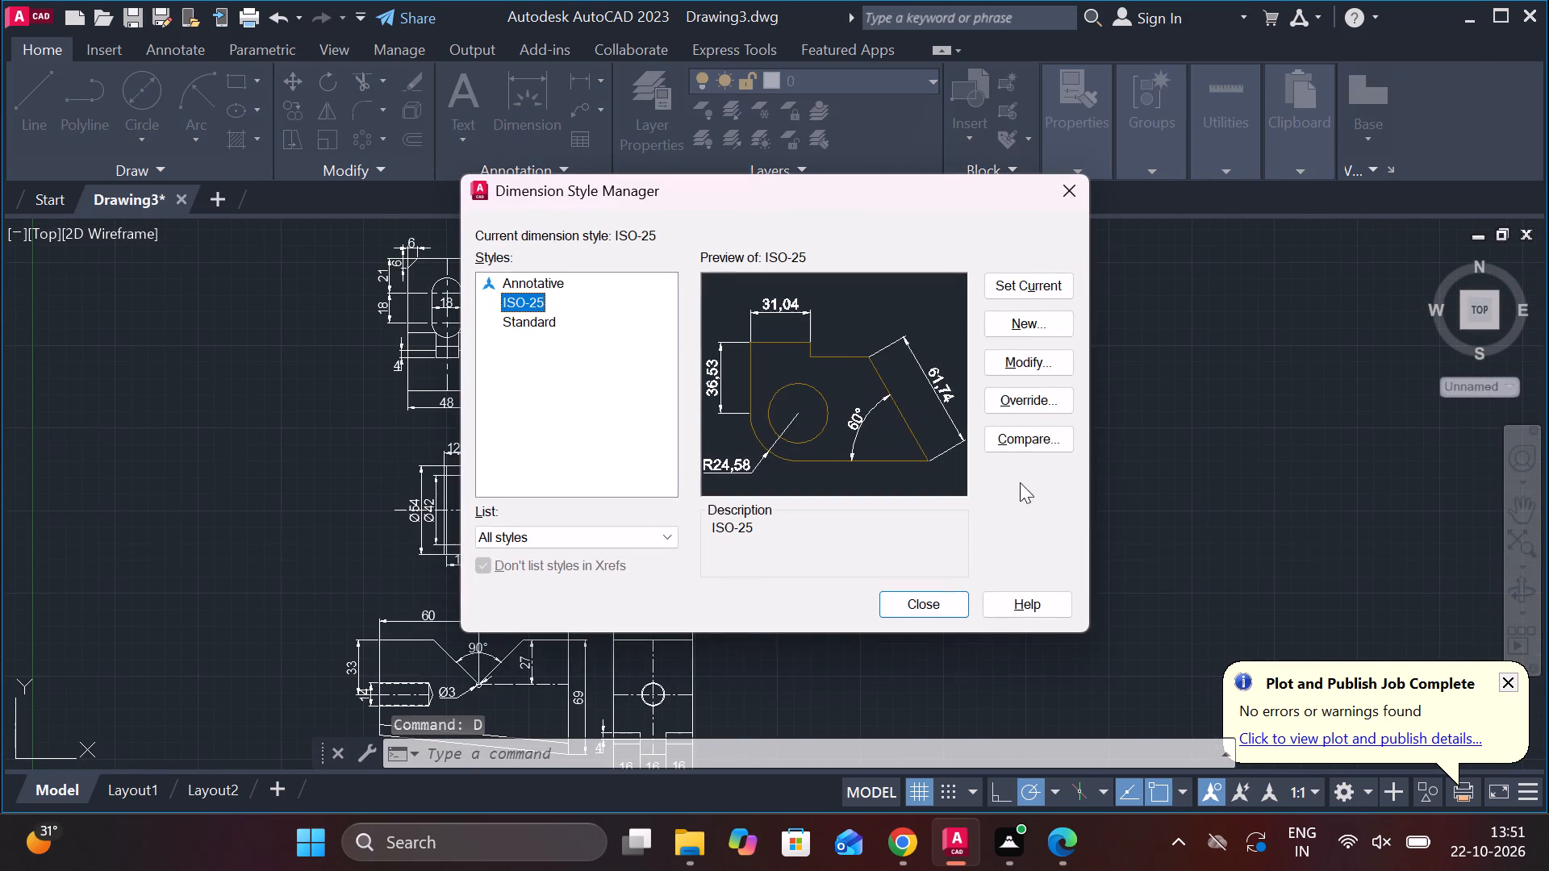
pyautogui.click(1038, 372)
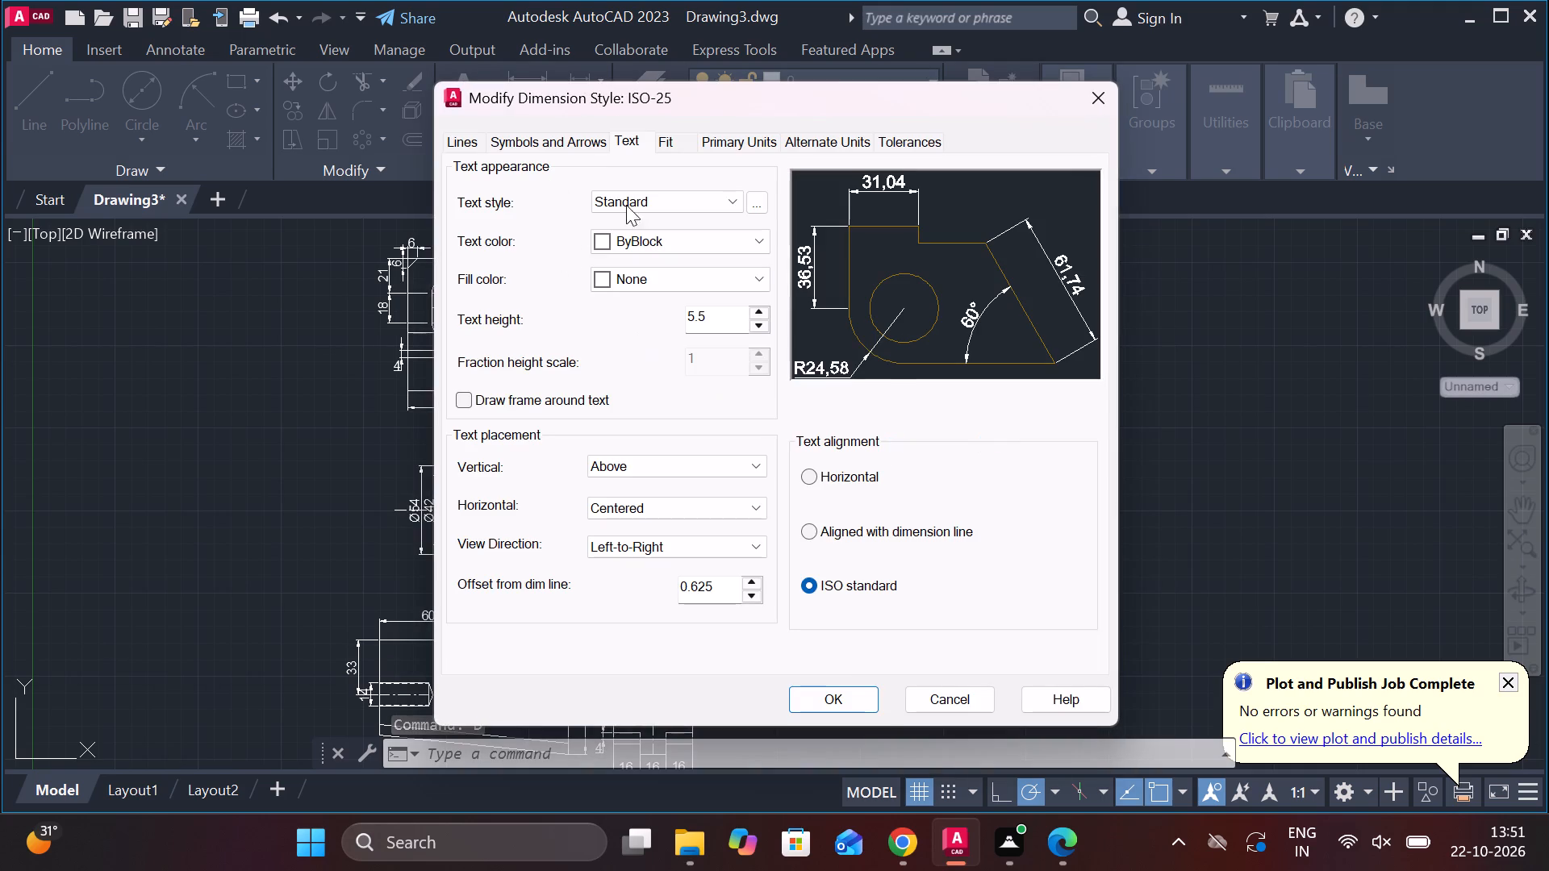
pyautogui.click(577, 147)
pyautogui.moveTo(487, 384); pyautogui.dragTo(410, 388)
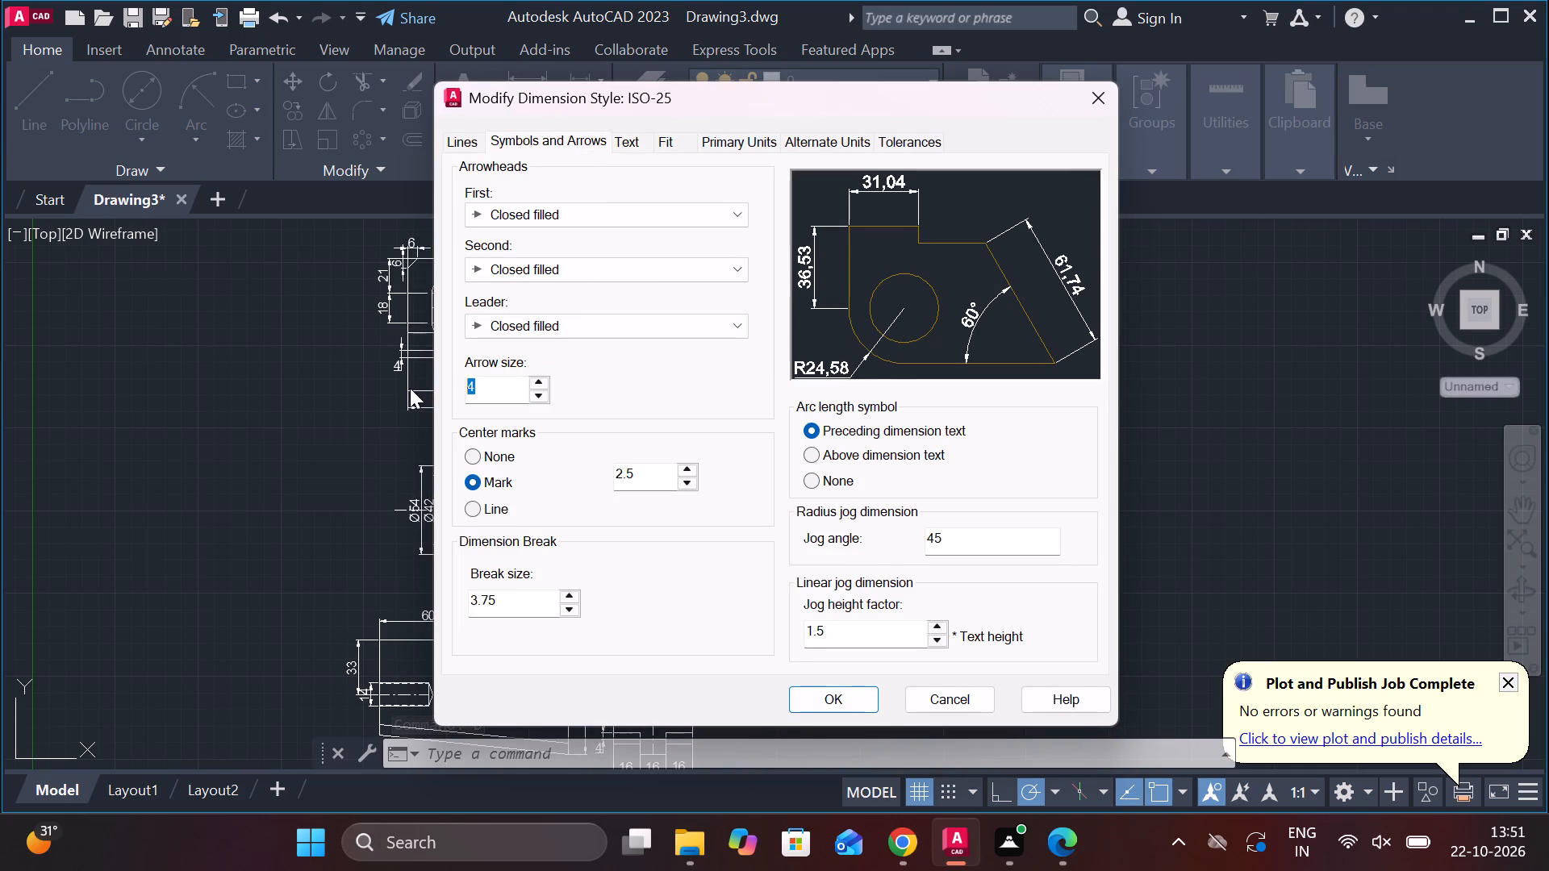
pyautogui.press('5')
pyautogui.click(628, 133)
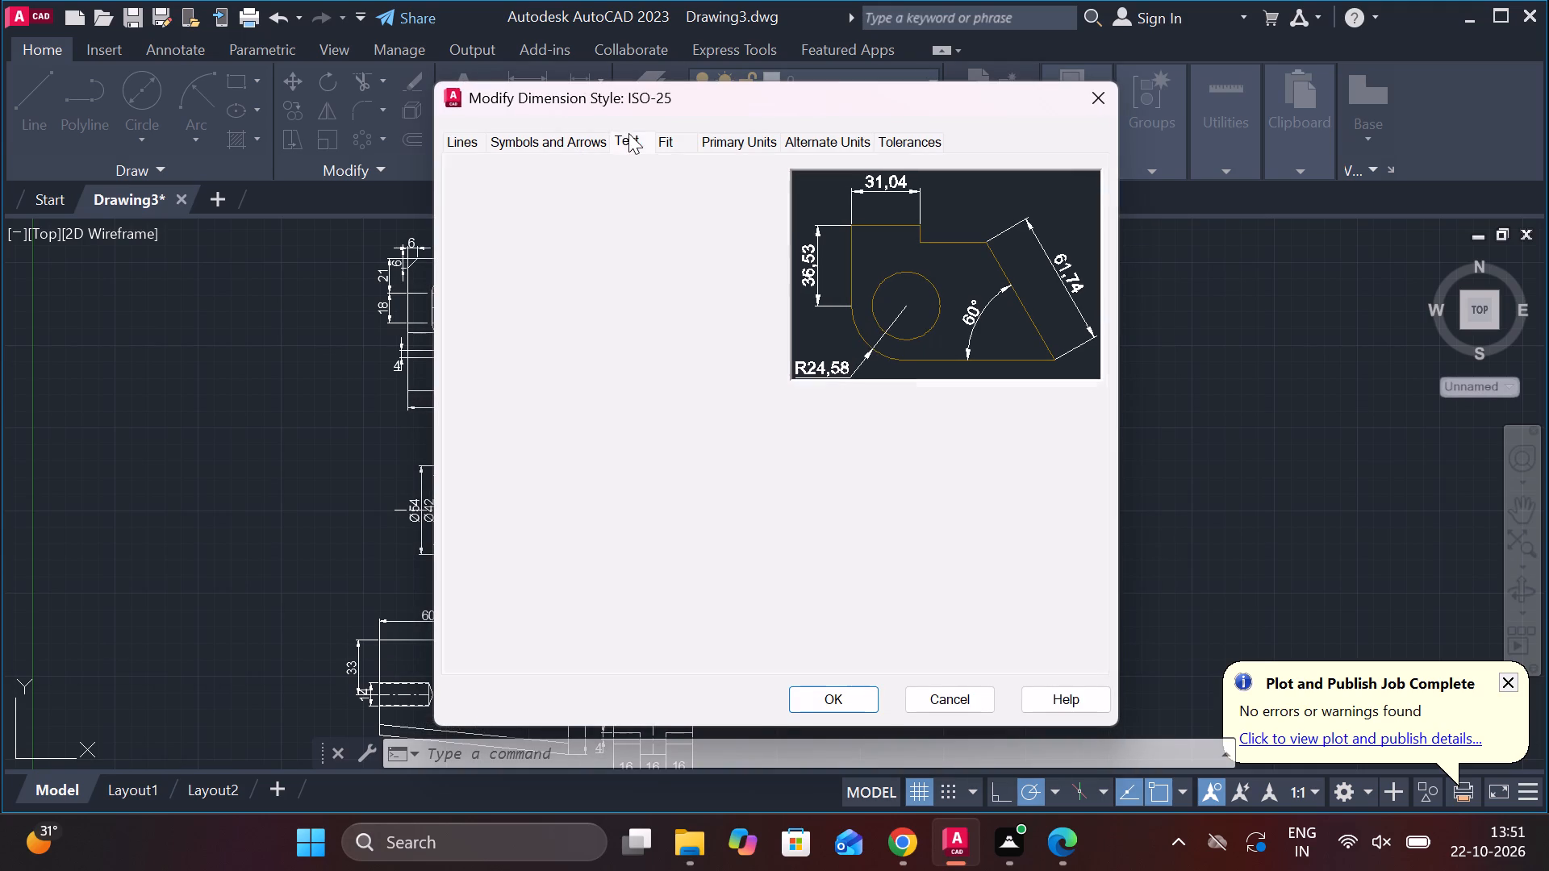
pyautogui.moveTo(724, 328); pyautogui.dragTo(639, 328)
pyautogui.press('7')
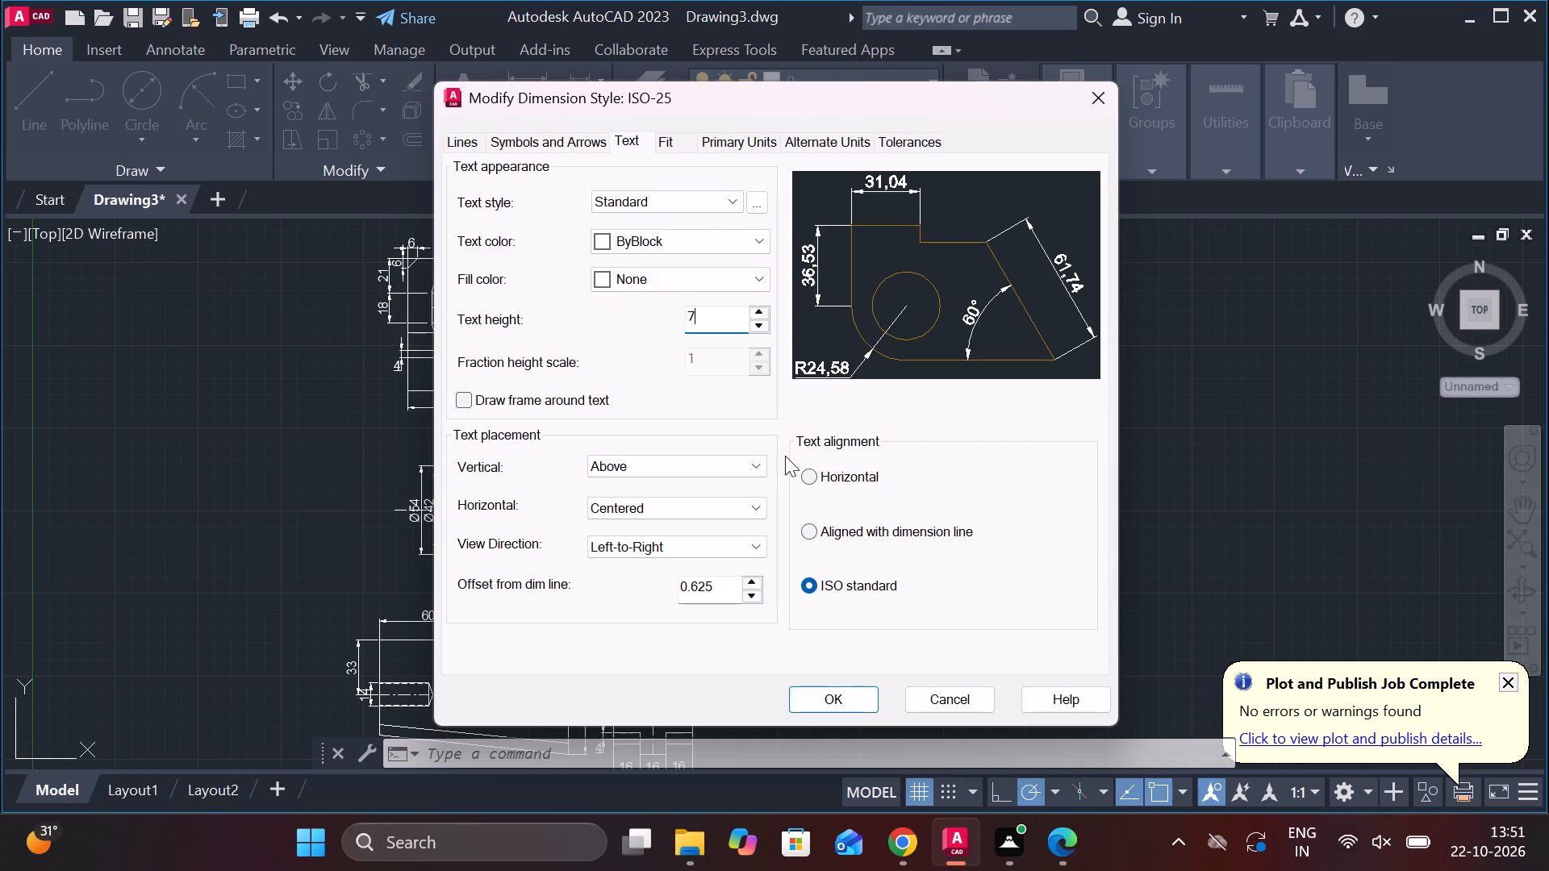
pyautogui.click(849, 694)
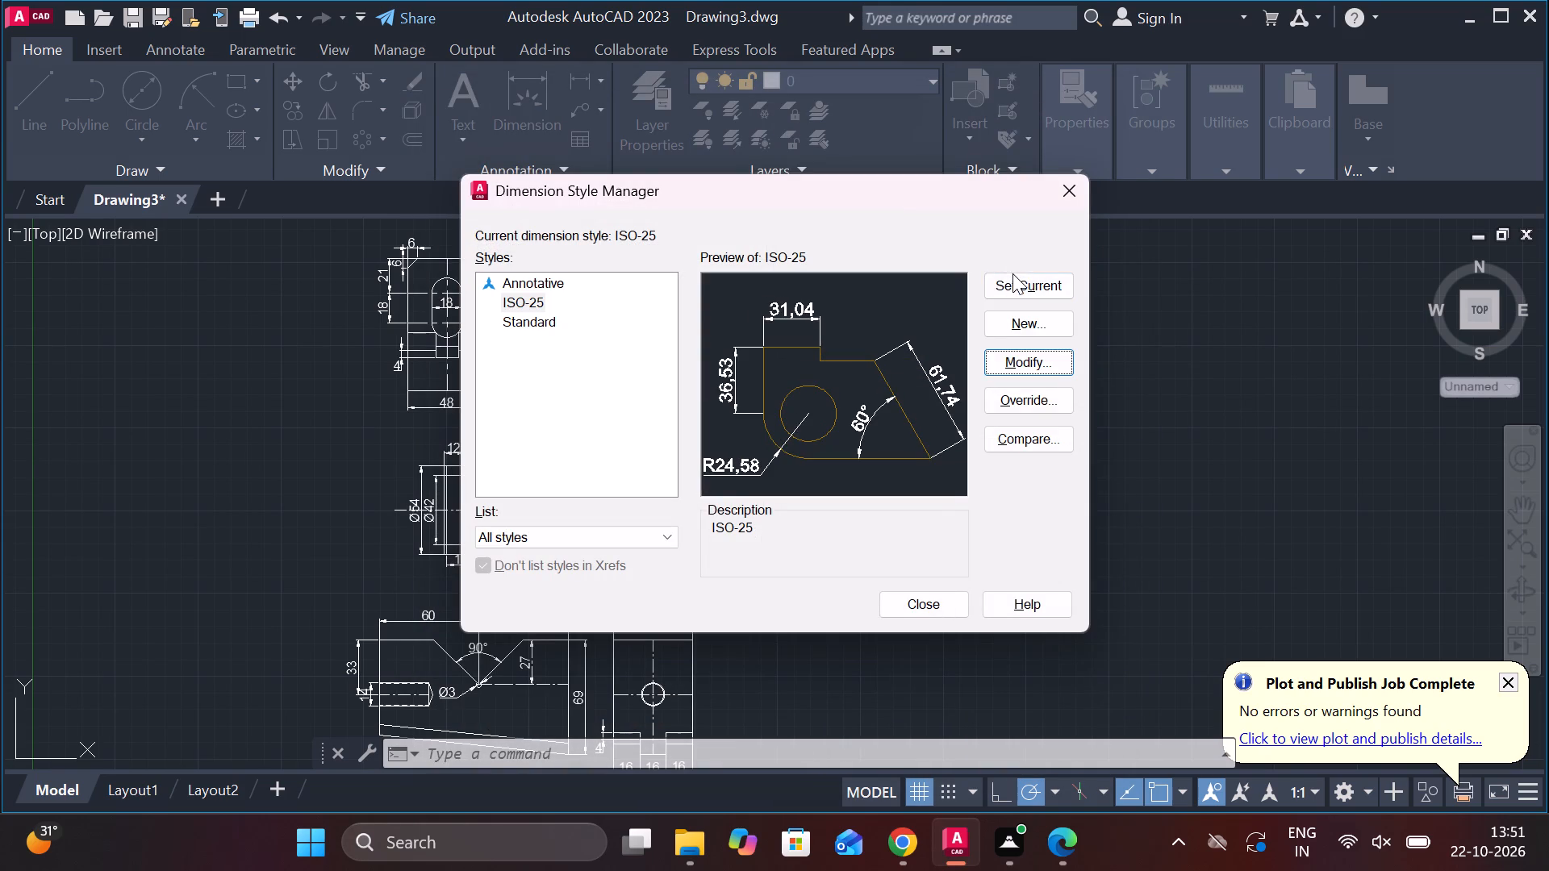
pyautogui.click(1012, 273)
pyautogui.click(923, 619)
pyautogui.click(921, 605)
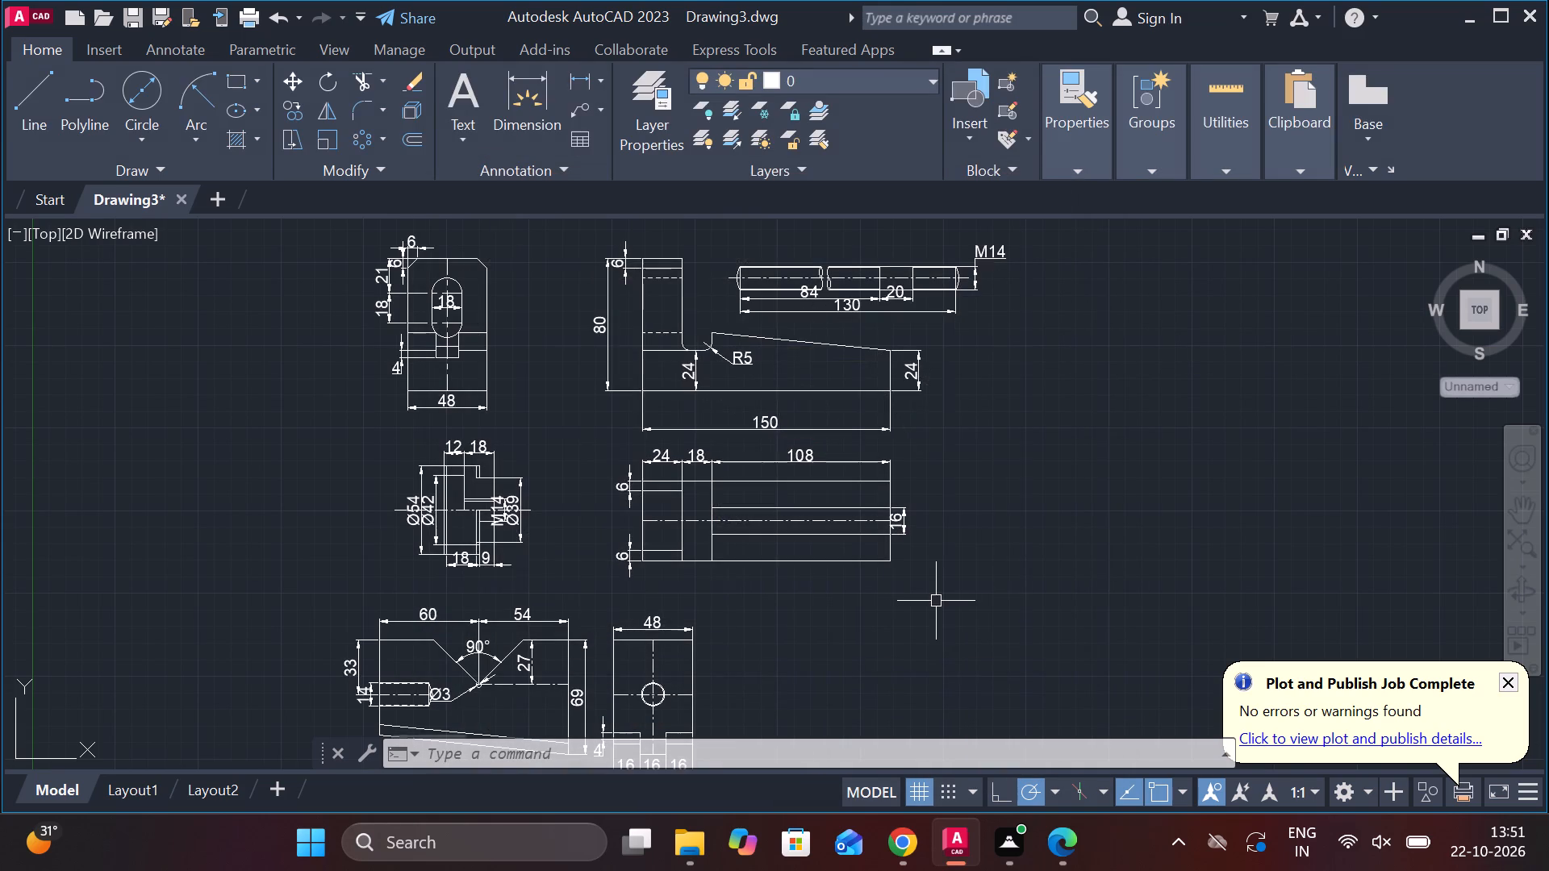
# Move the stepped round part's Ø39 dimension farther outward from the view, clear of the M14 text.
pyautogui.scroll(3, 670, 489)
pyautogui.scroll(-2, 670, 489)
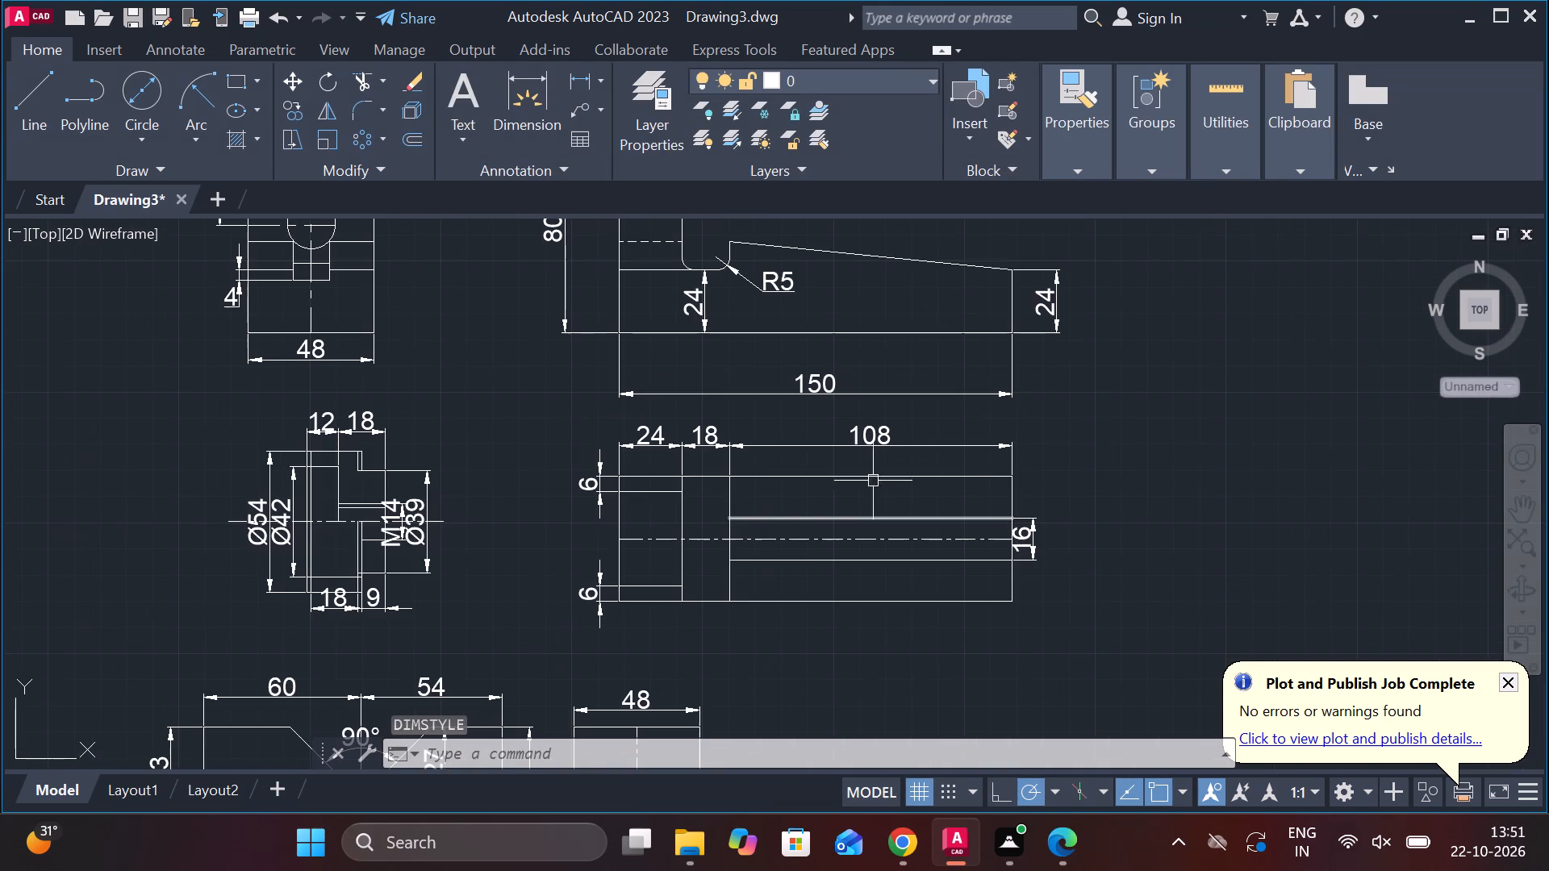
pyautogui.moveTo(695, 494); pyautogui.dragTo(978, 349, button='middle')
pyautogui.scroll(1, 670, 415)
pyautogui.moveTo(670, 415); pyautogui.dragTo(712, 480, button='middle')
pyautogui.scroll(1, 597, 419)
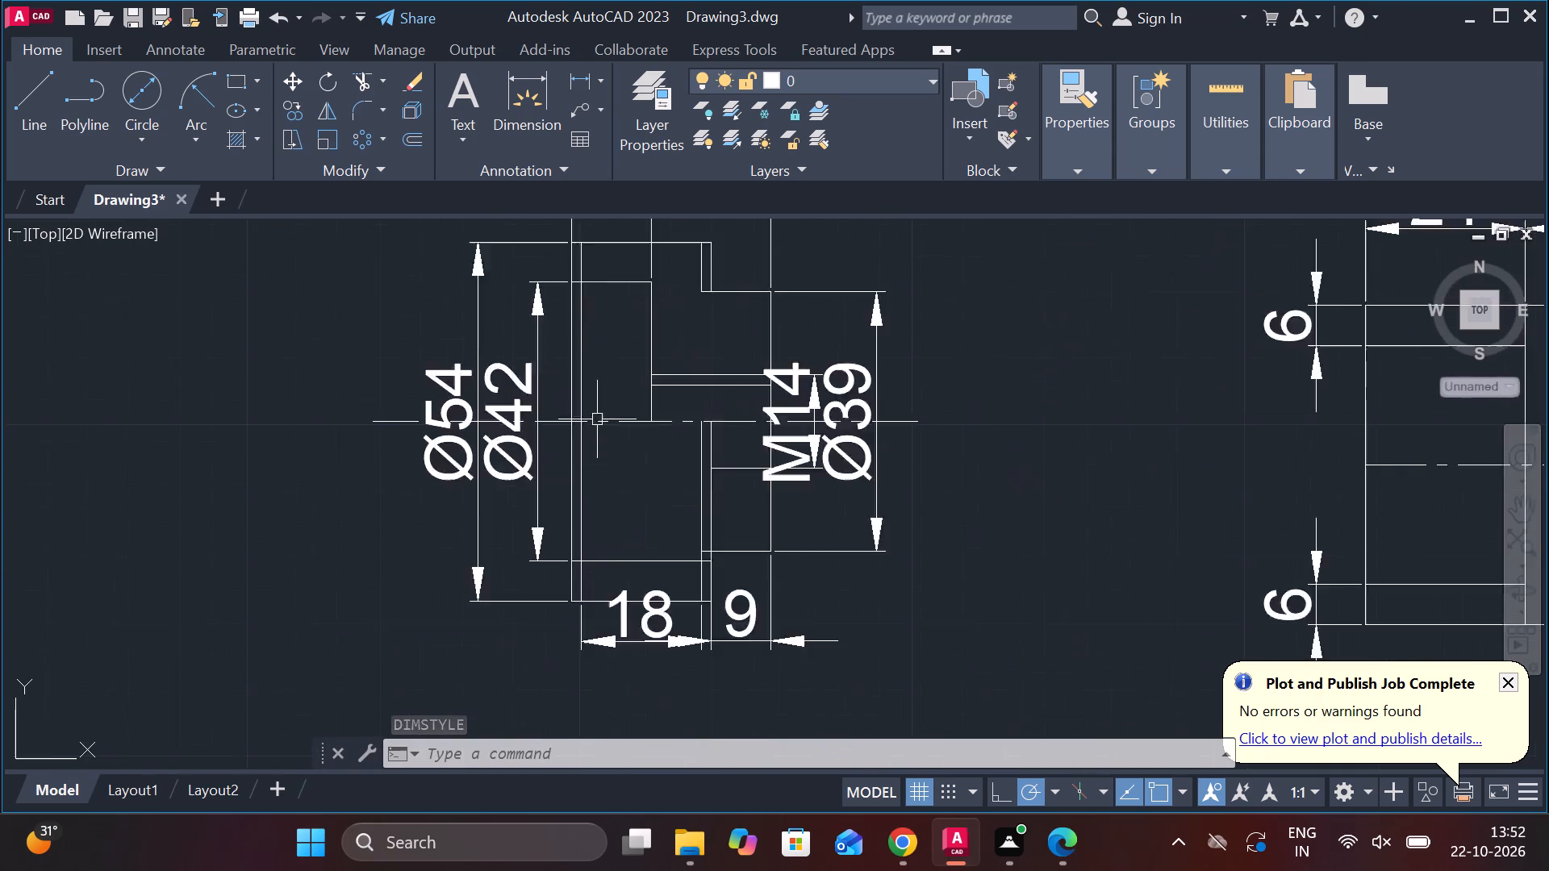
pyautogui.scroll(1, 597, 419)
pyautogui.moveTo(775, 469); pyautogui.dragTo(524, 461, button='middle')
pyautogui.scroll(-1, 524, 461)
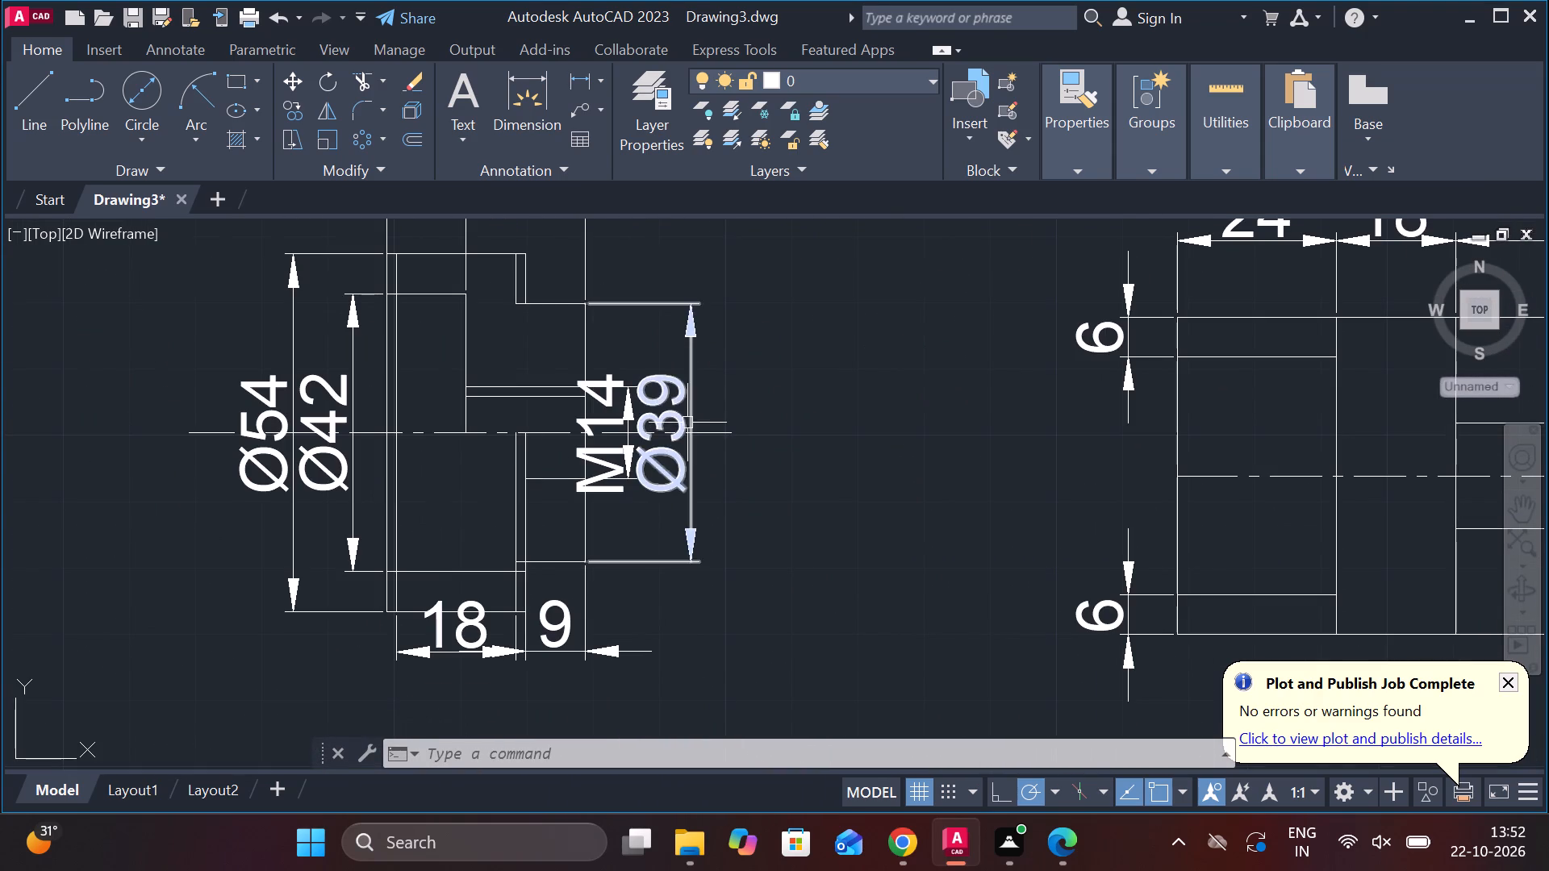
pyautogui.click(687, 423)
pyautogui.click(663, 428)
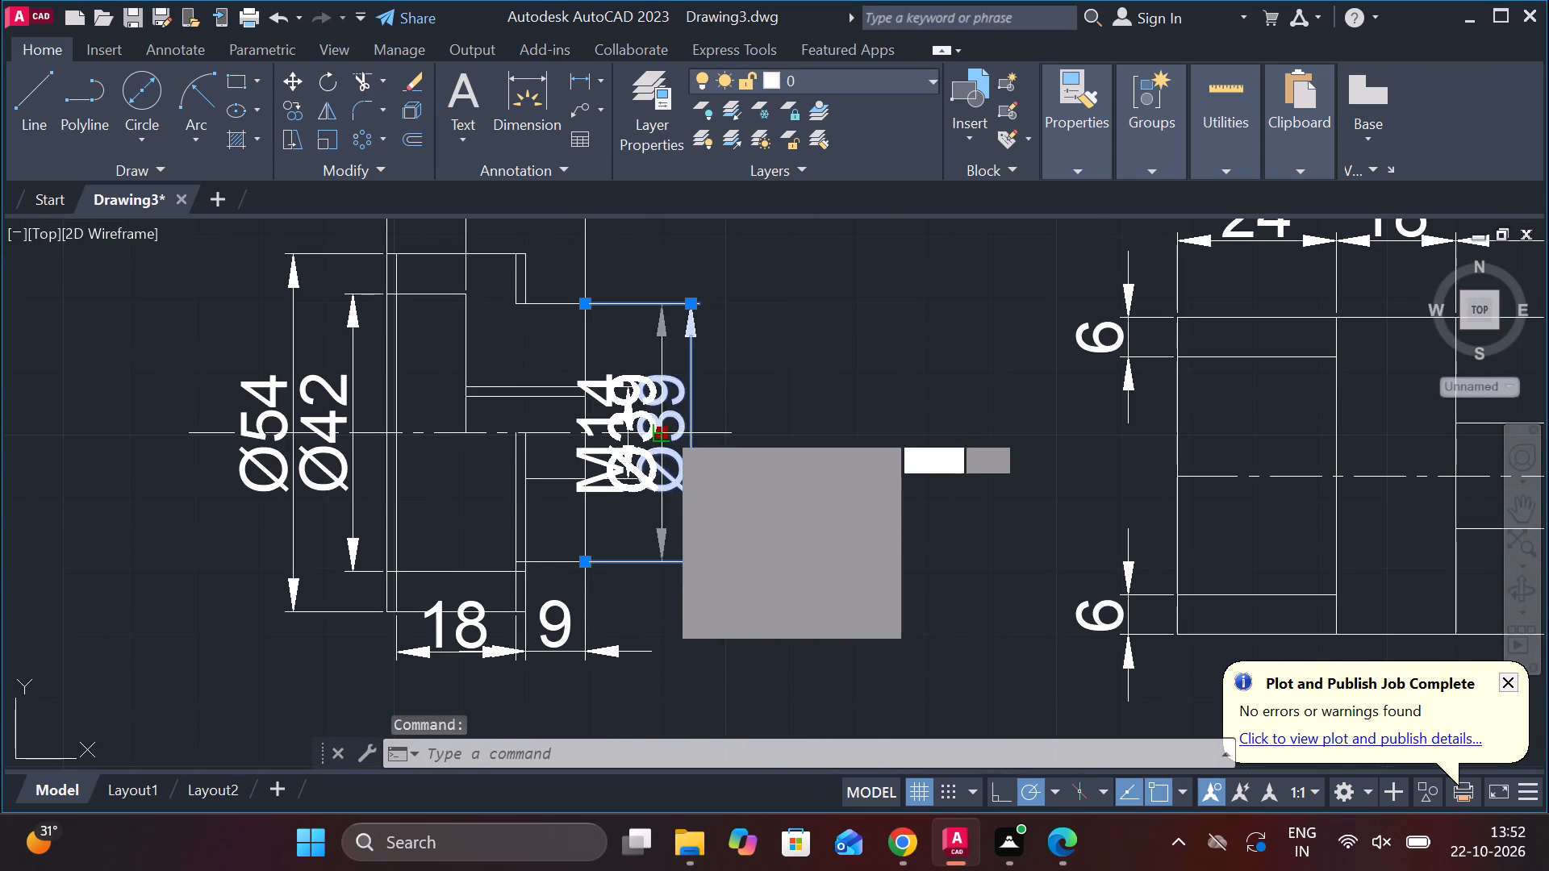
pyautogui.click(743, 433)
# Move the stepped round part's M14 dimension text up above the Ø39 dimension, and clear the selection.
pyautogui.click(627, 444)
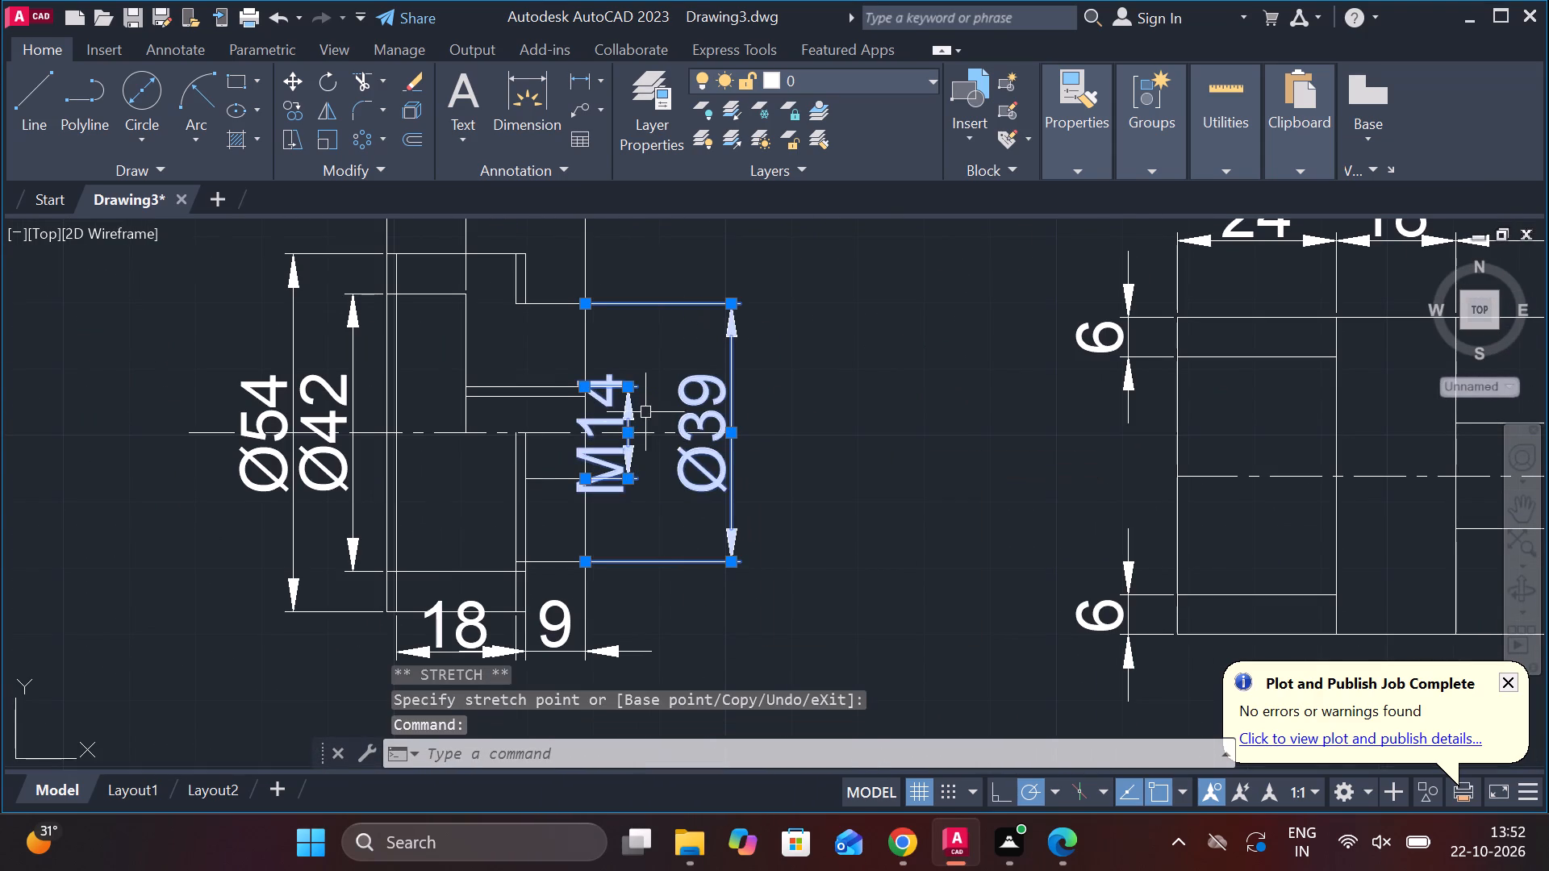
pyautogui.click(623, 428)
pyautogui.click(627, 433)
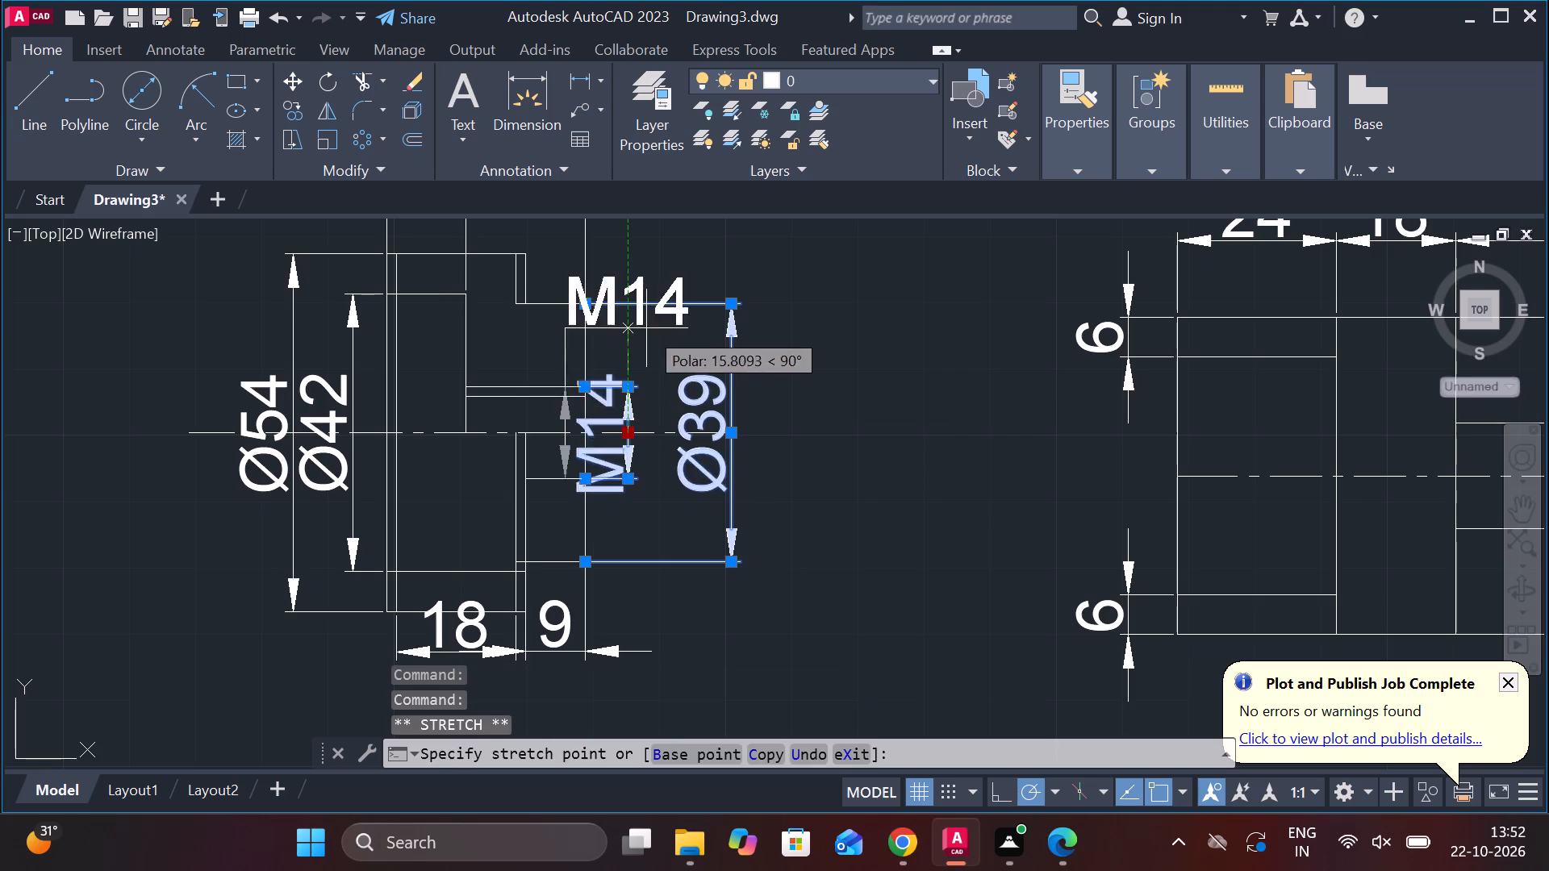
pyautogui.moveTo(655, 328); pyautogui.dragTo(642, 463, button='middle')
pyautogui.click(680, 380)
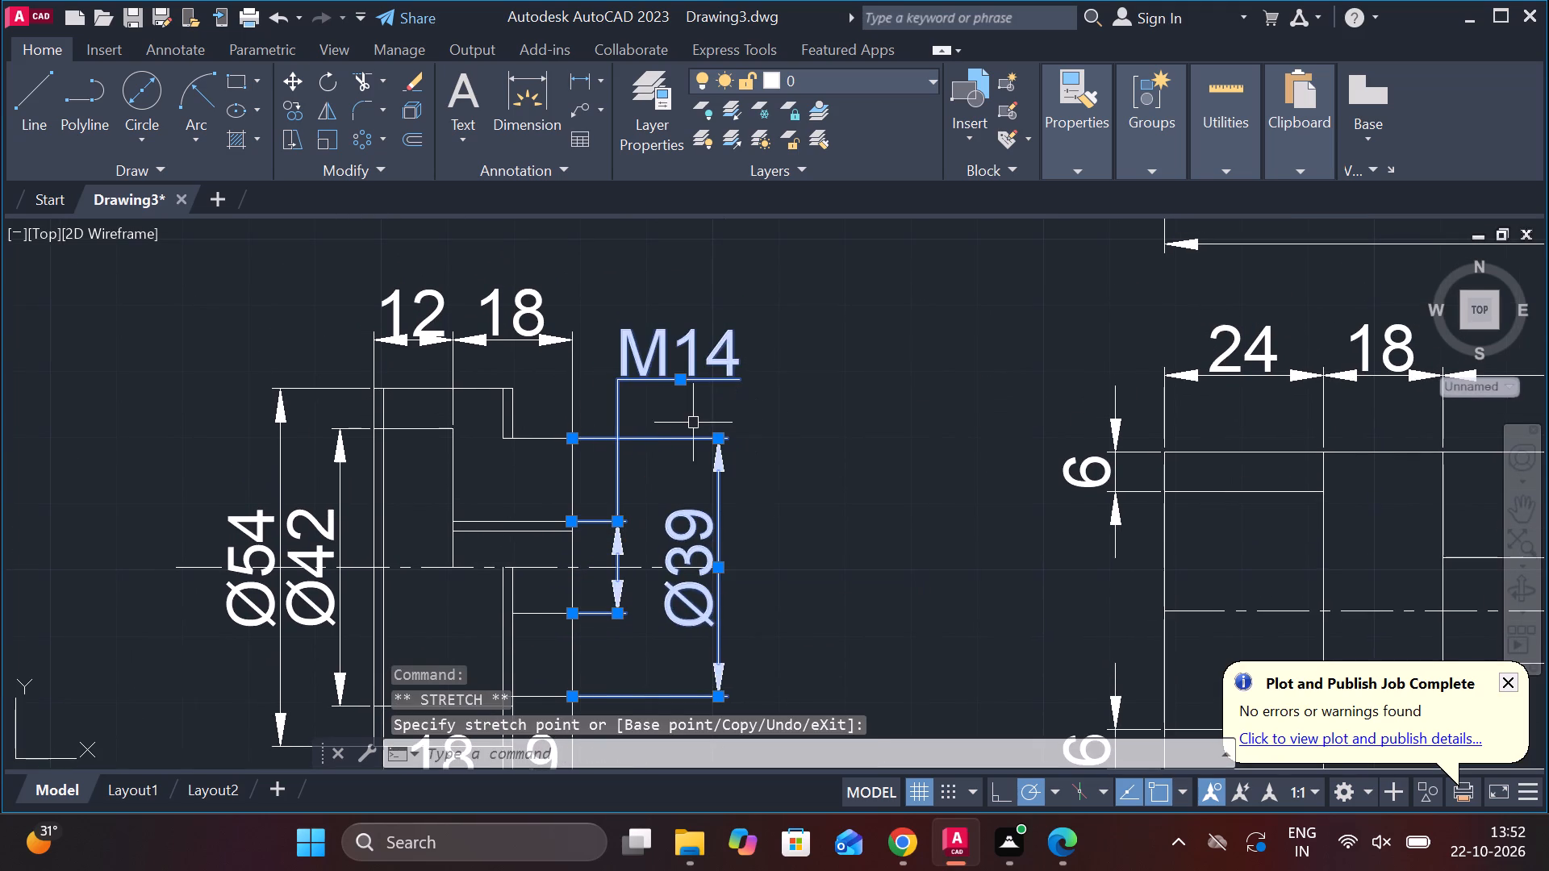
pyautogui.moveTo(695, 446); pyautogui.dragTo(755, 367, button='middle')
pyautogui.press('Escape')
# Move the 18 and 9 dimensions beneath the stepped round part farther down, aligned on one line, and clear the selection.
pyautogui.moveTo(720, 581); pyautogui.dragTo(808, 453, button='middle')
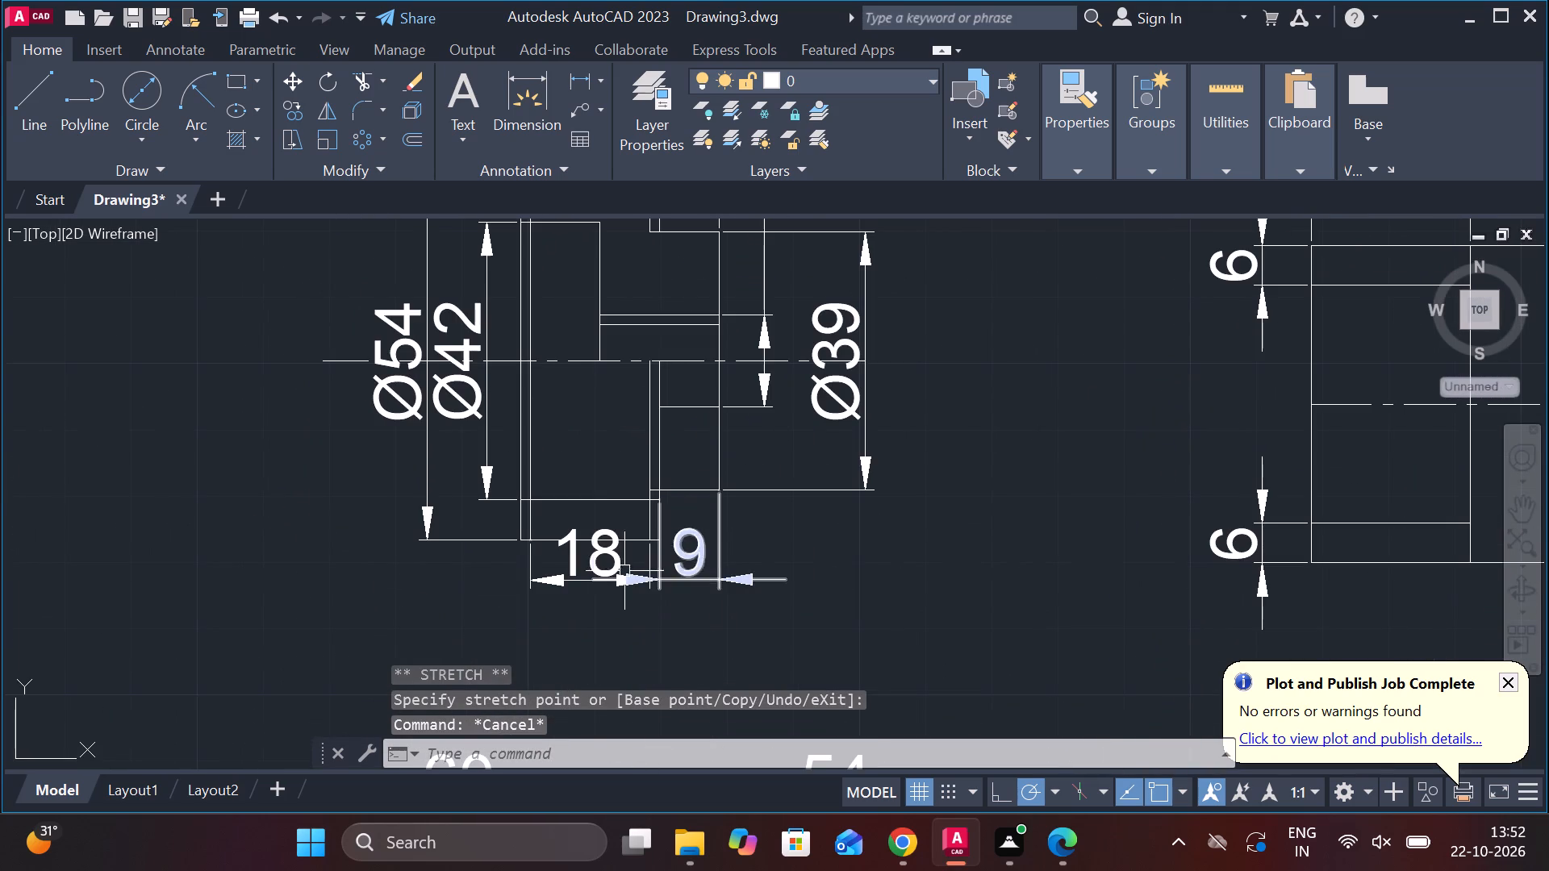
pyautogui.click(578, 563)
pyautogui.moveTo(580, 551); pyautogui.dragTo(583, 488, button='middle')
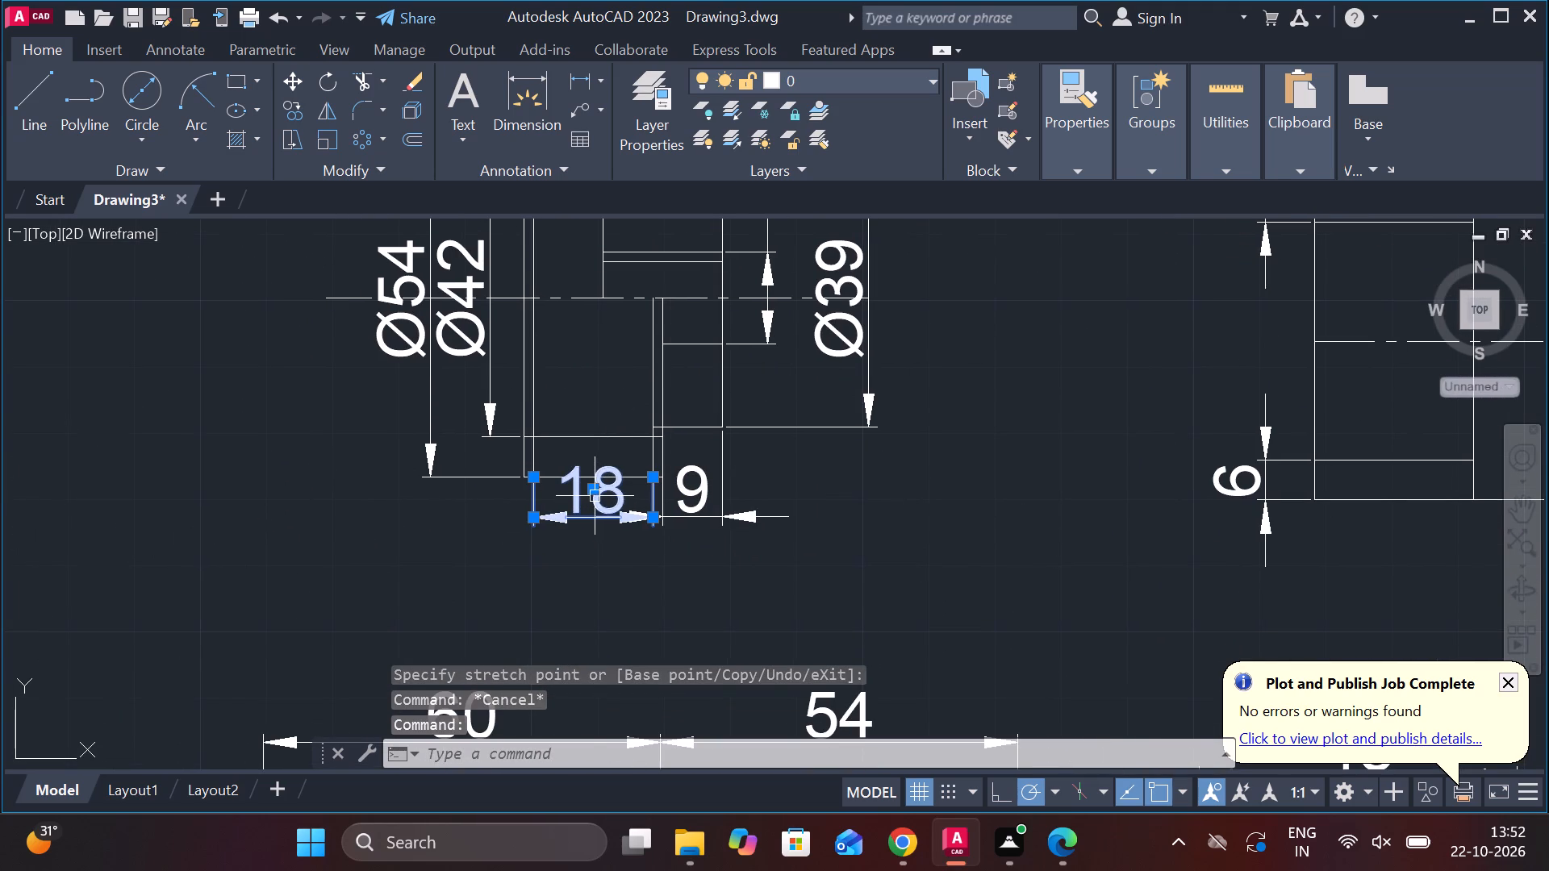
pyautogui.click(590, 487)
pyautogui.click(582, 582)
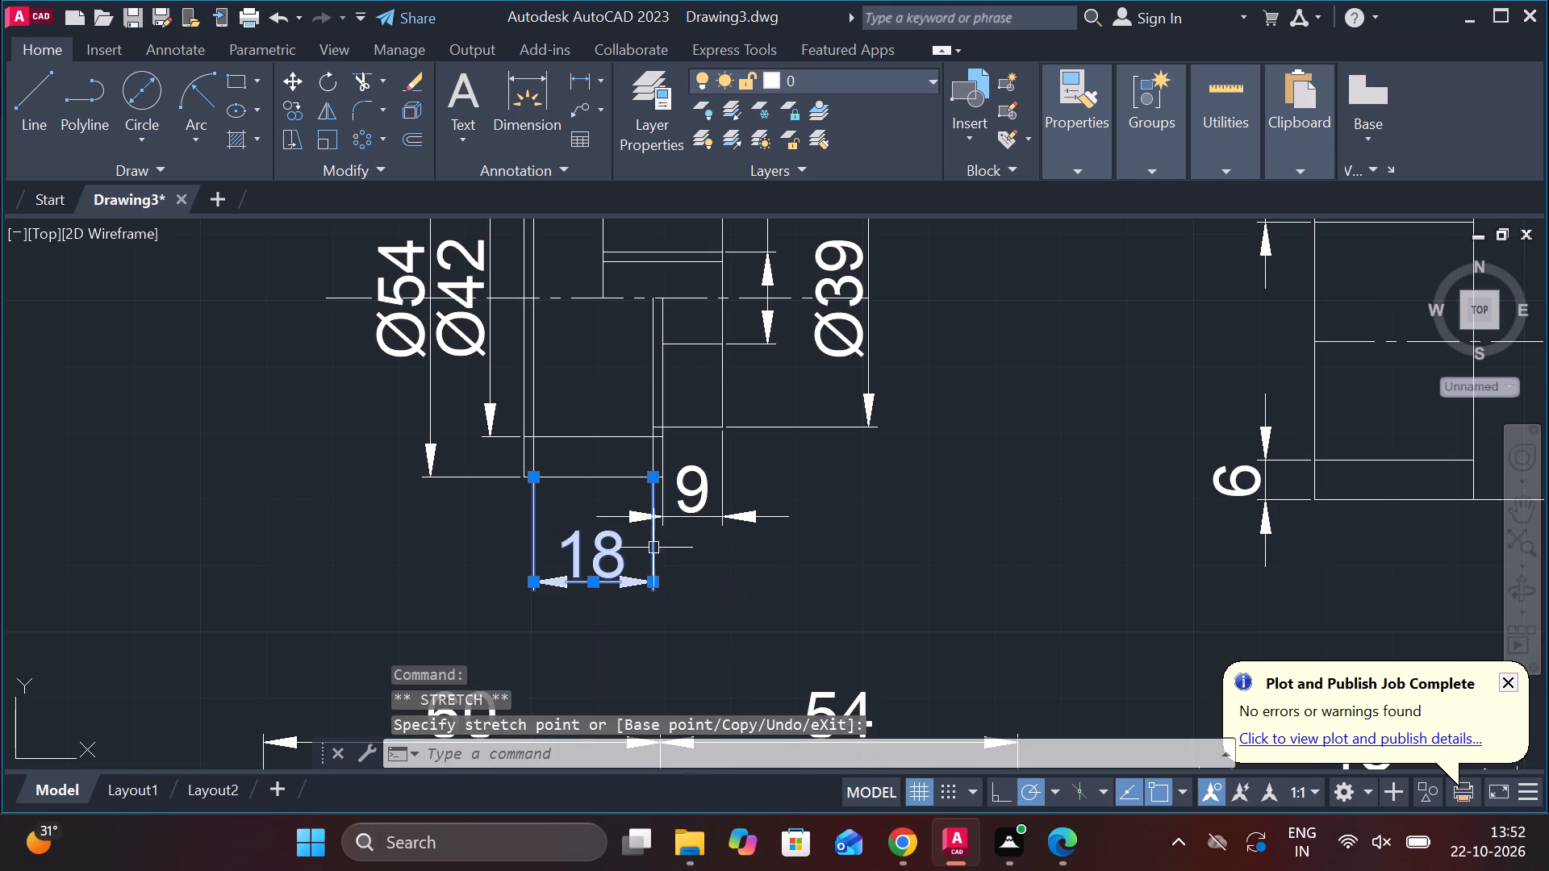
pyautogui.click(692, 488)
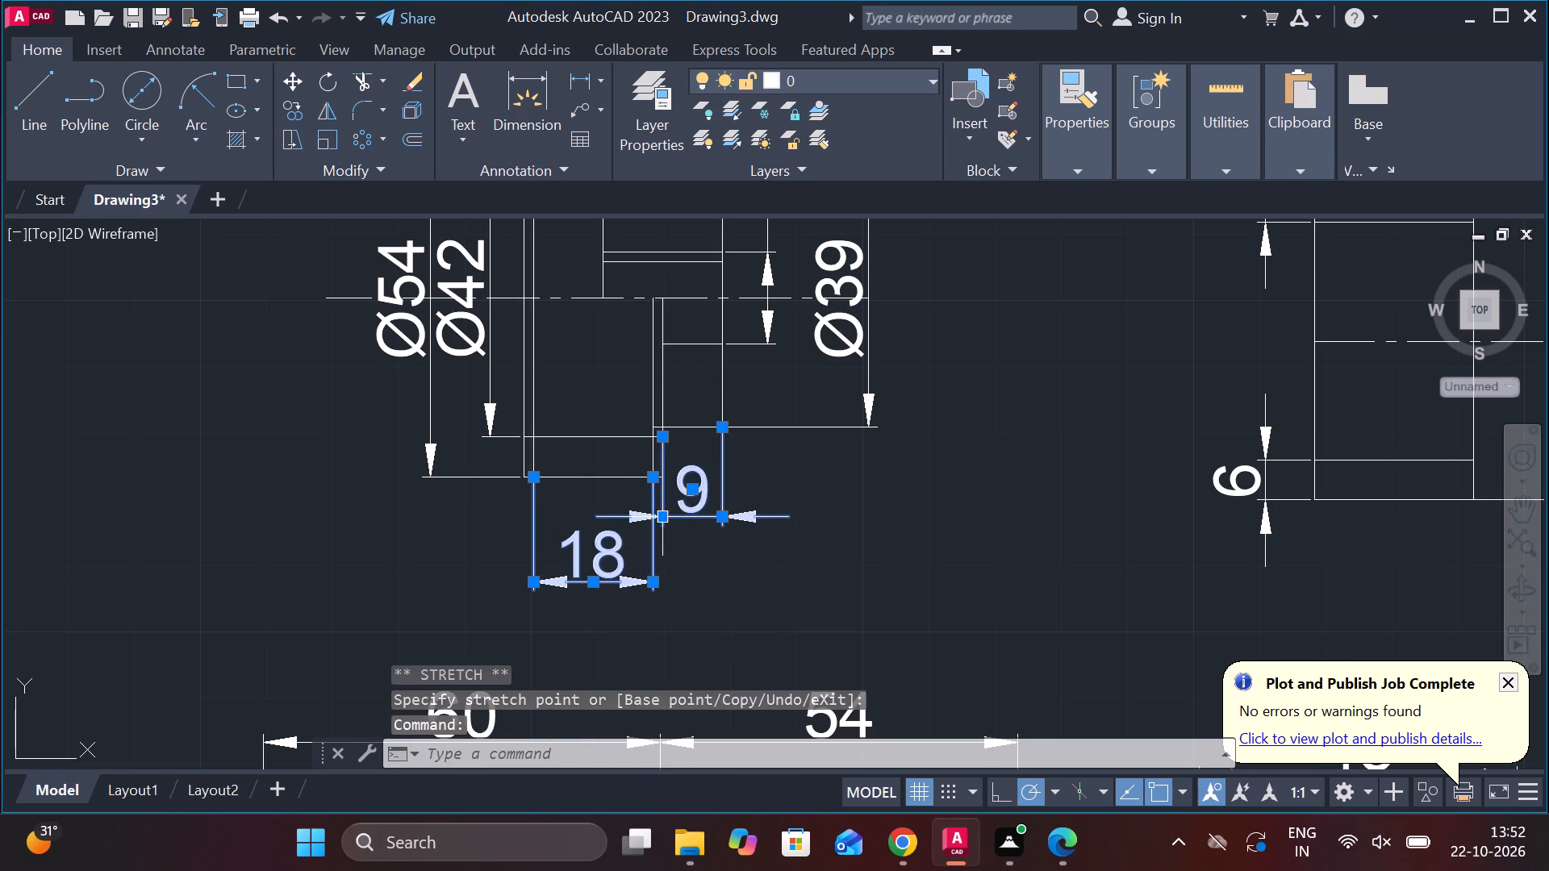
pyautogui.click(663, 521)
pyautogui.click(657, 581)
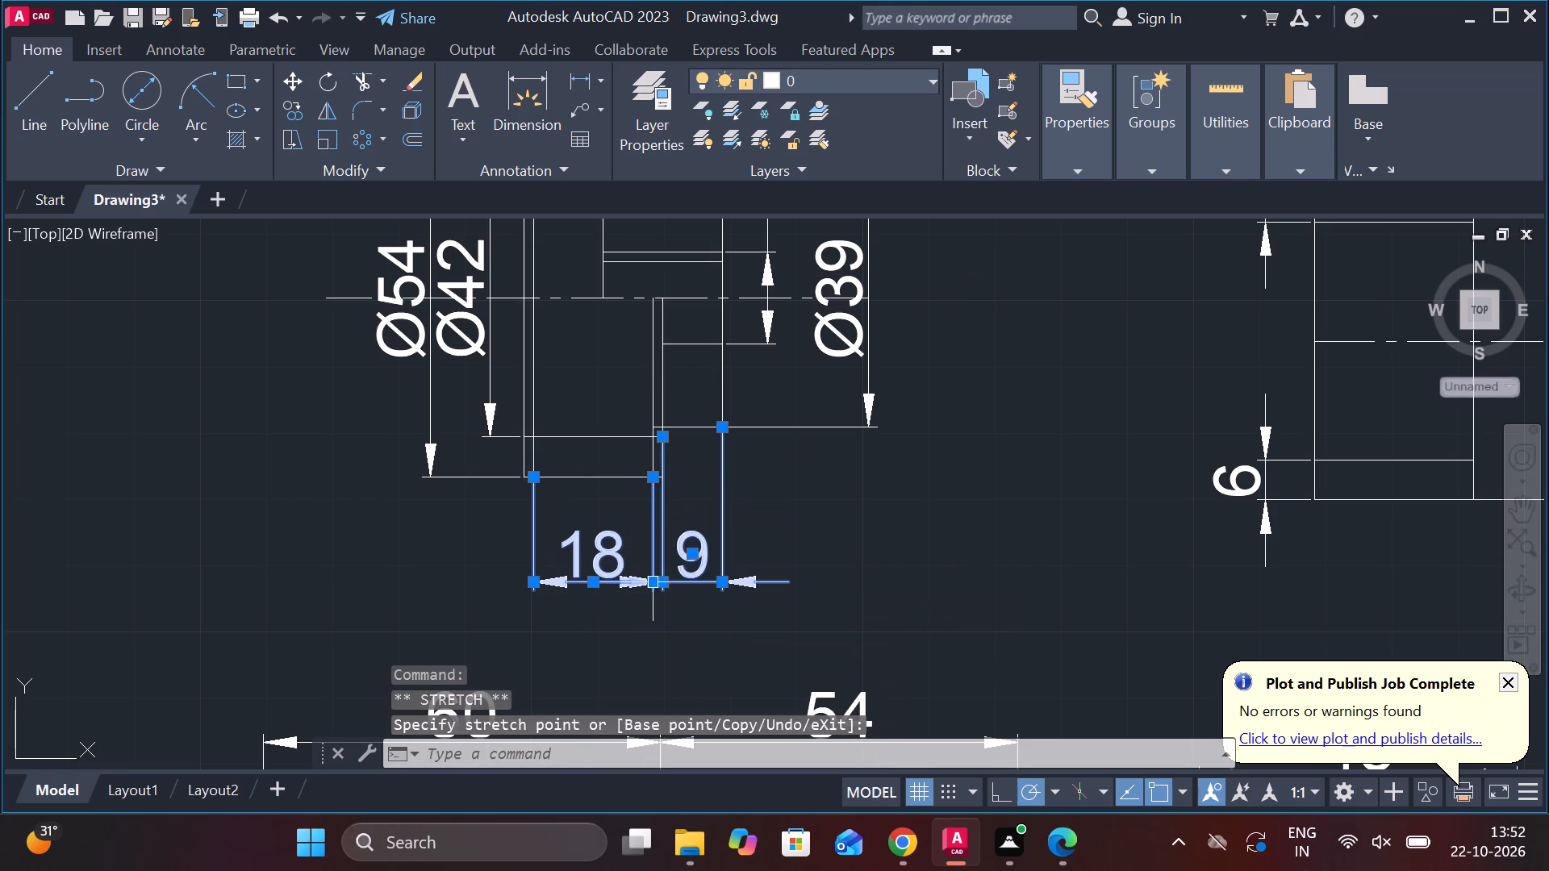
pyautogui.press('Escape')
# Look over the part views, from the V-notched block up to the slotted plate, for crowded dimension text.
pyautogui.scroll(-2, 916, 610)
pyautogui.moveTo(940, 610); pyautogui.dragTo(688, 285, button='middle')
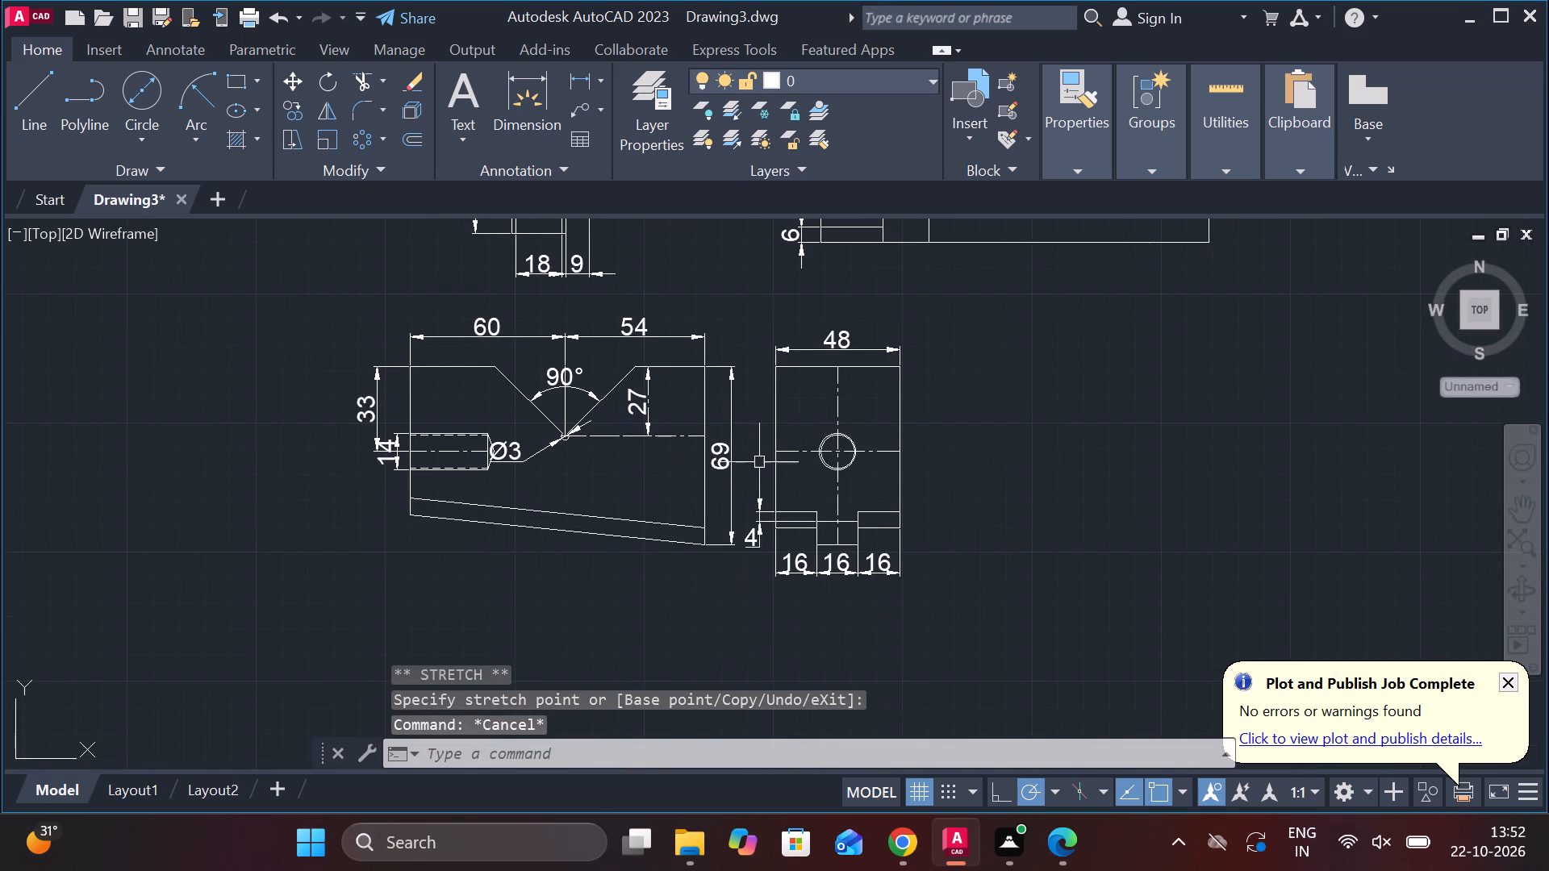
pyautogui.moveTo(520, 500); pyautogui.dragTo(699, 548, button='middle')
pyautogui.moveTo(881, 573); pyautogui.dragTo(874, 573, button='middle')
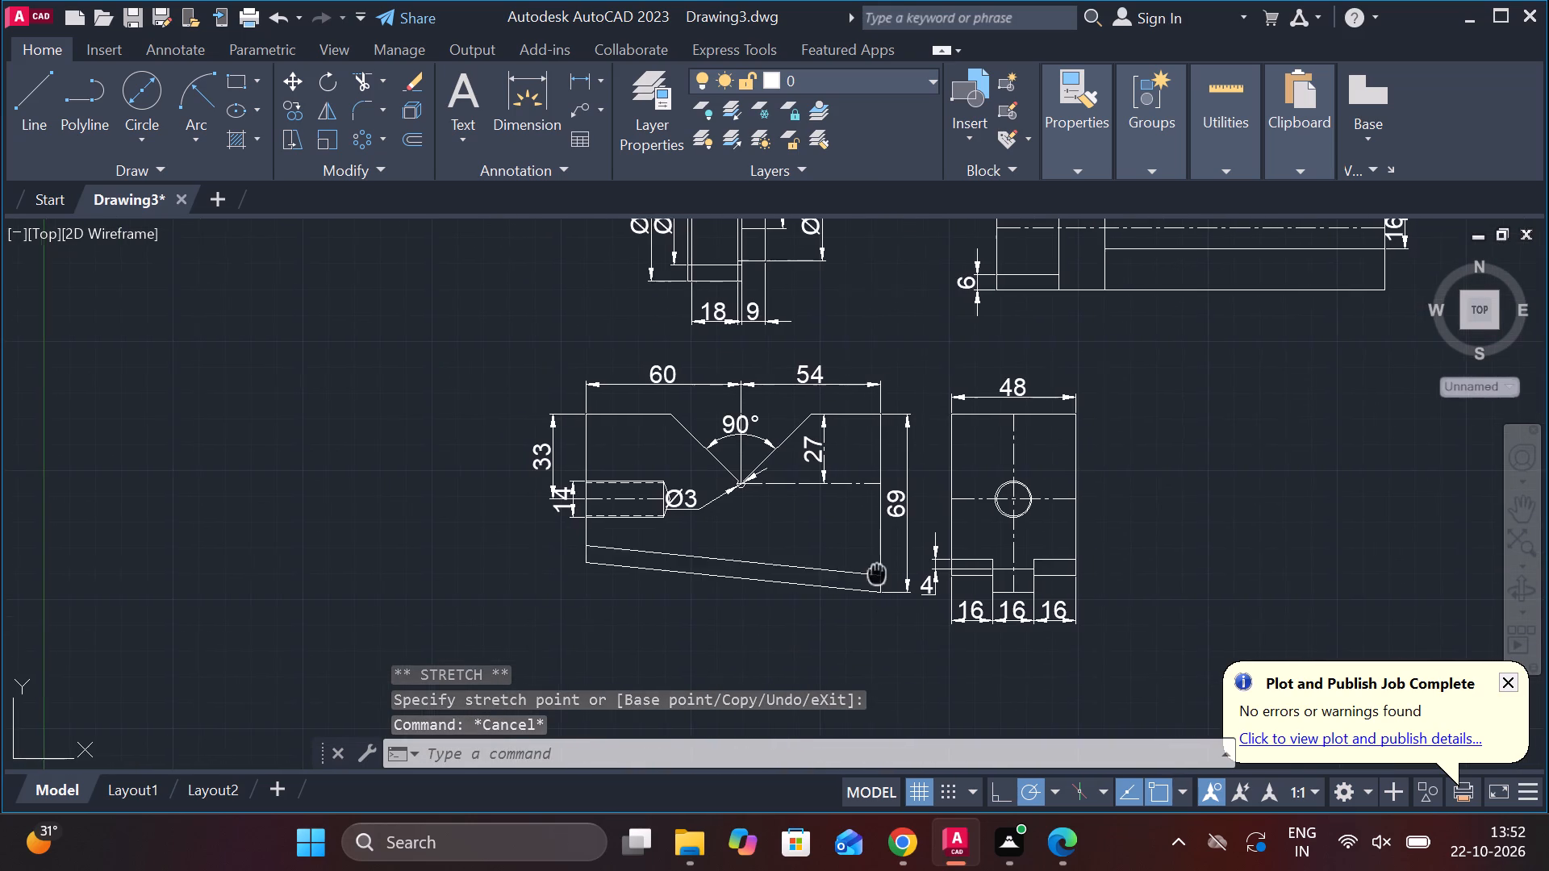
pyautogui.moveTo(874, 573); pyautogui.dragTo(673, 688, button='middle')
pyautogui.moveTo(704, 553); pyautogui.dragTo(747, 631, button='middle')
pyautogui.scroll(1, 709, 556)
pyautogui.scroll(-2, 736, 427)
pyautogui.scroll(1, 668, 398)
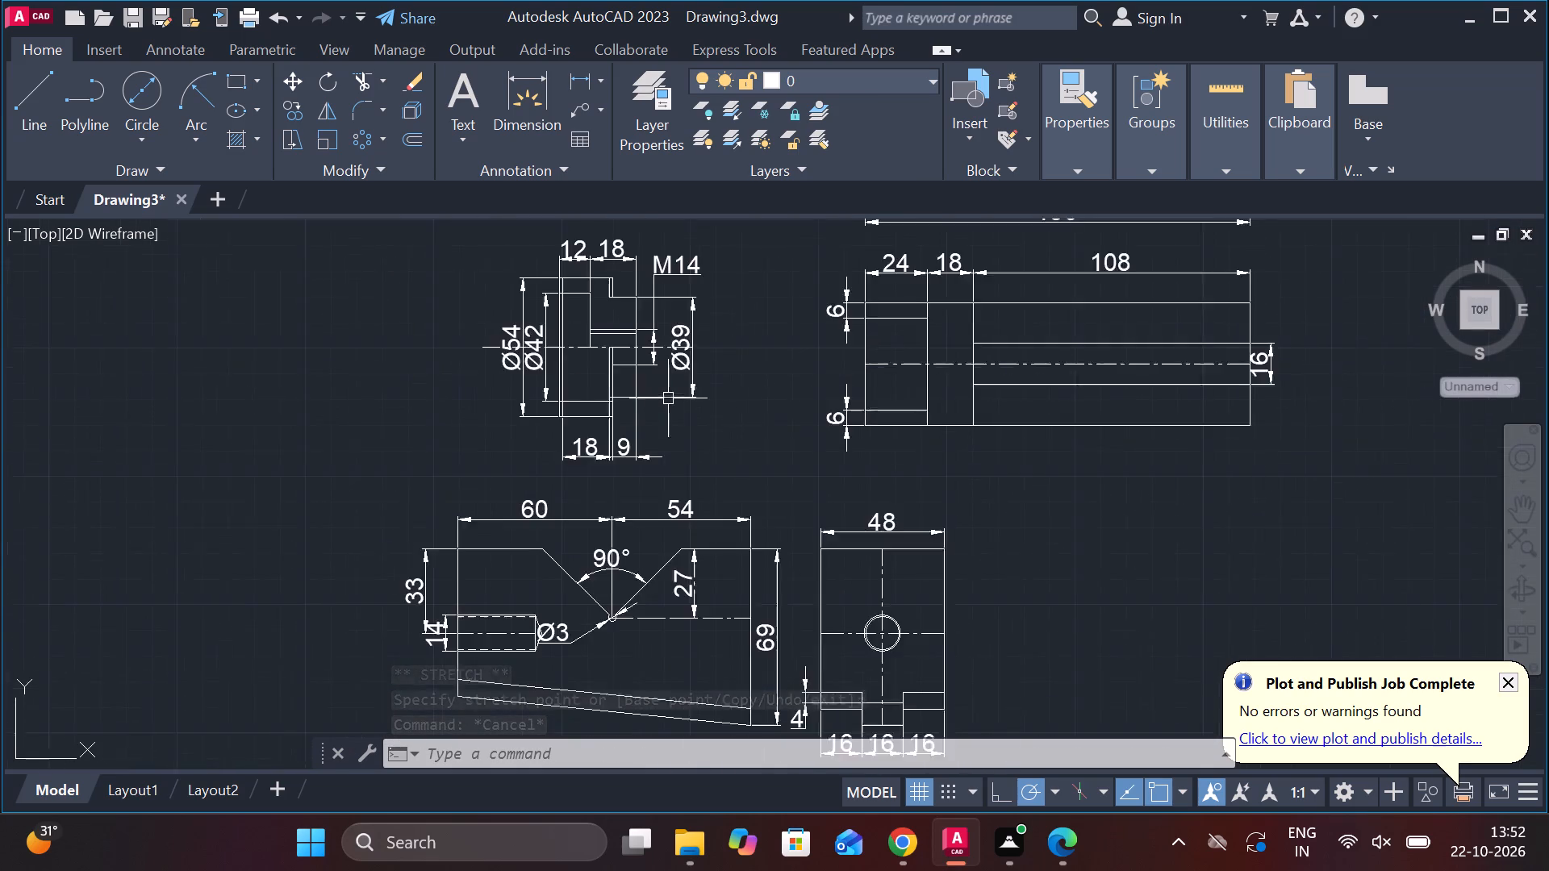
pyautogui.moveTo(672, 398); pyautogui.dragTo(763, 523, button='middle')
pyautogui.moveTo(854, 545); pyautogui.dragTo(858, 635, button='middle')
pyautogui.moveTo(796, 466); pyautogui.dragTo(804, 577, button='middle')
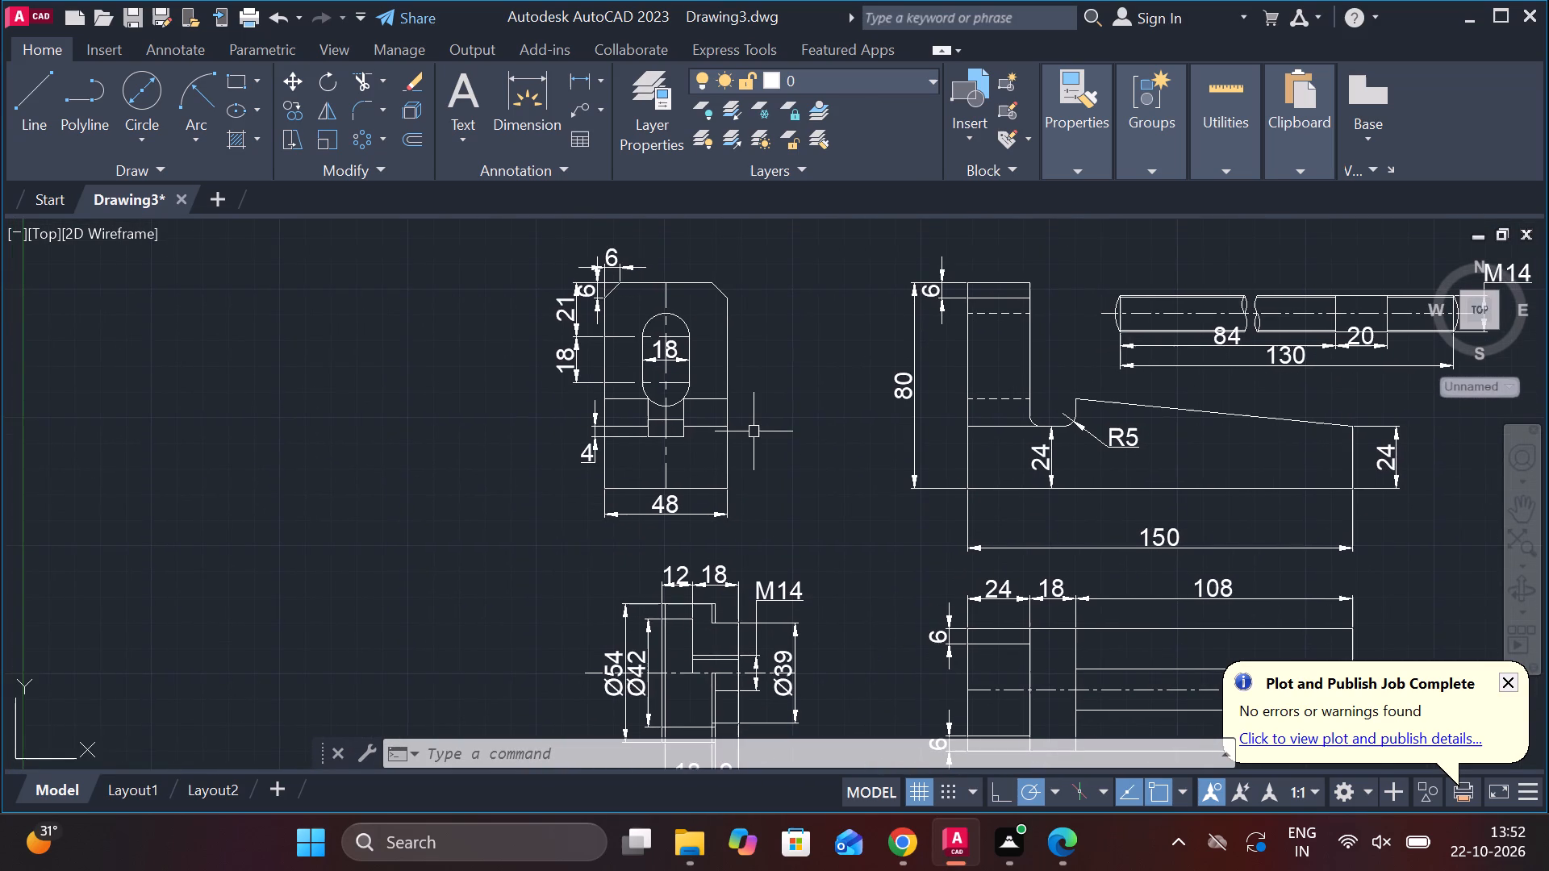
pyautogui.scroll(2, 574, 357)
pyautogui.moveTo(574, 357); pyautogui.dragTo(571, 425, button='middle')
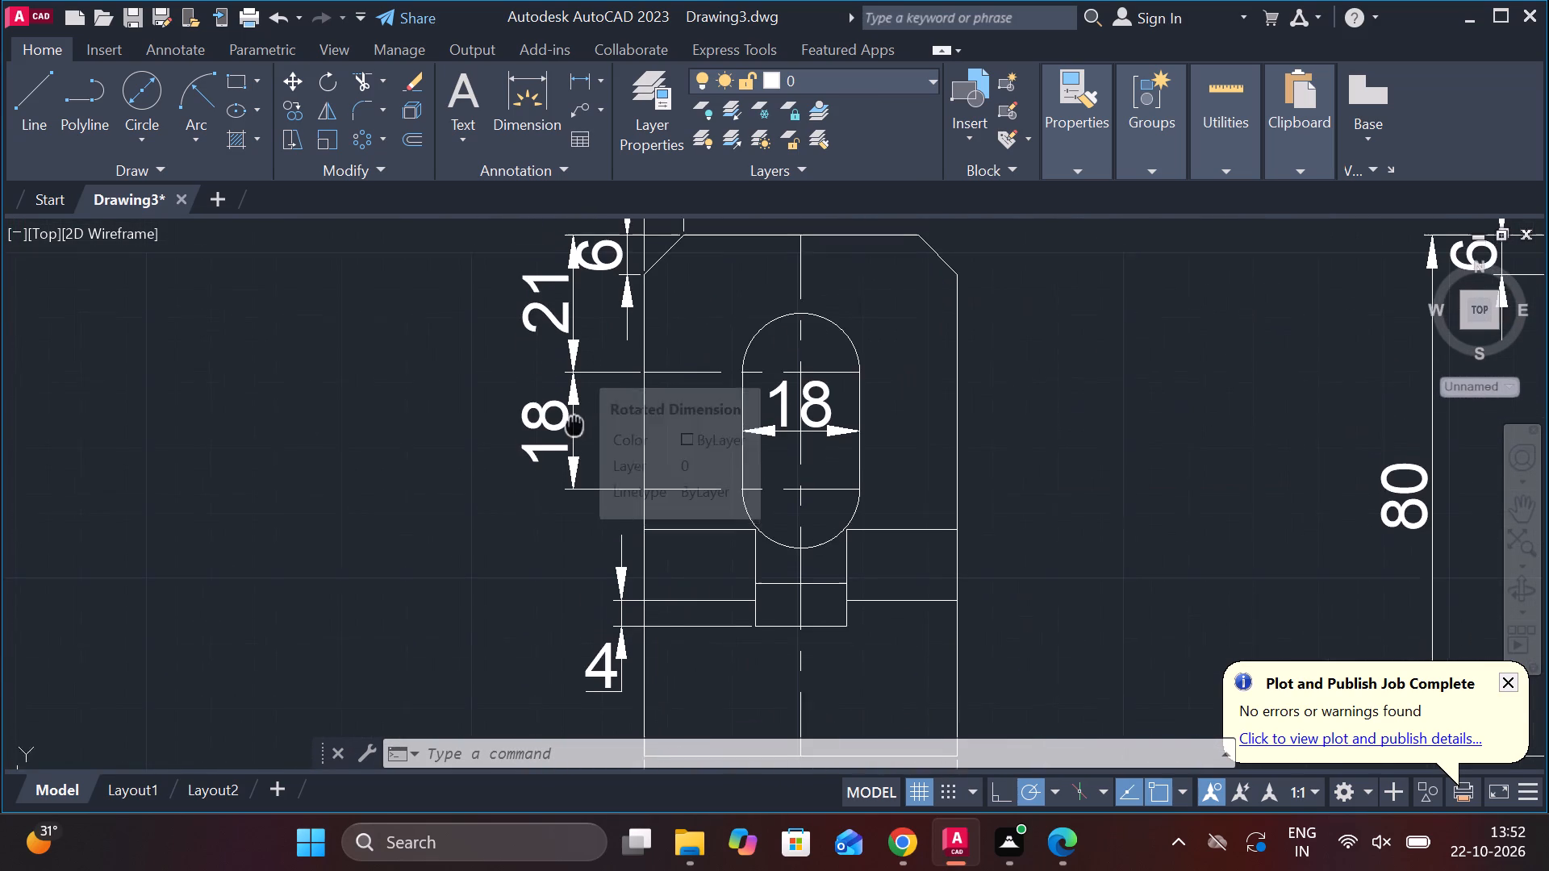
pyautogui.scroll(-1, 869, 633)
pyautogui.moveTo(869, 633); pyautogui.dragTo(867, 555, button='middle')
pyautogui.scroll(-1, 867, 555)
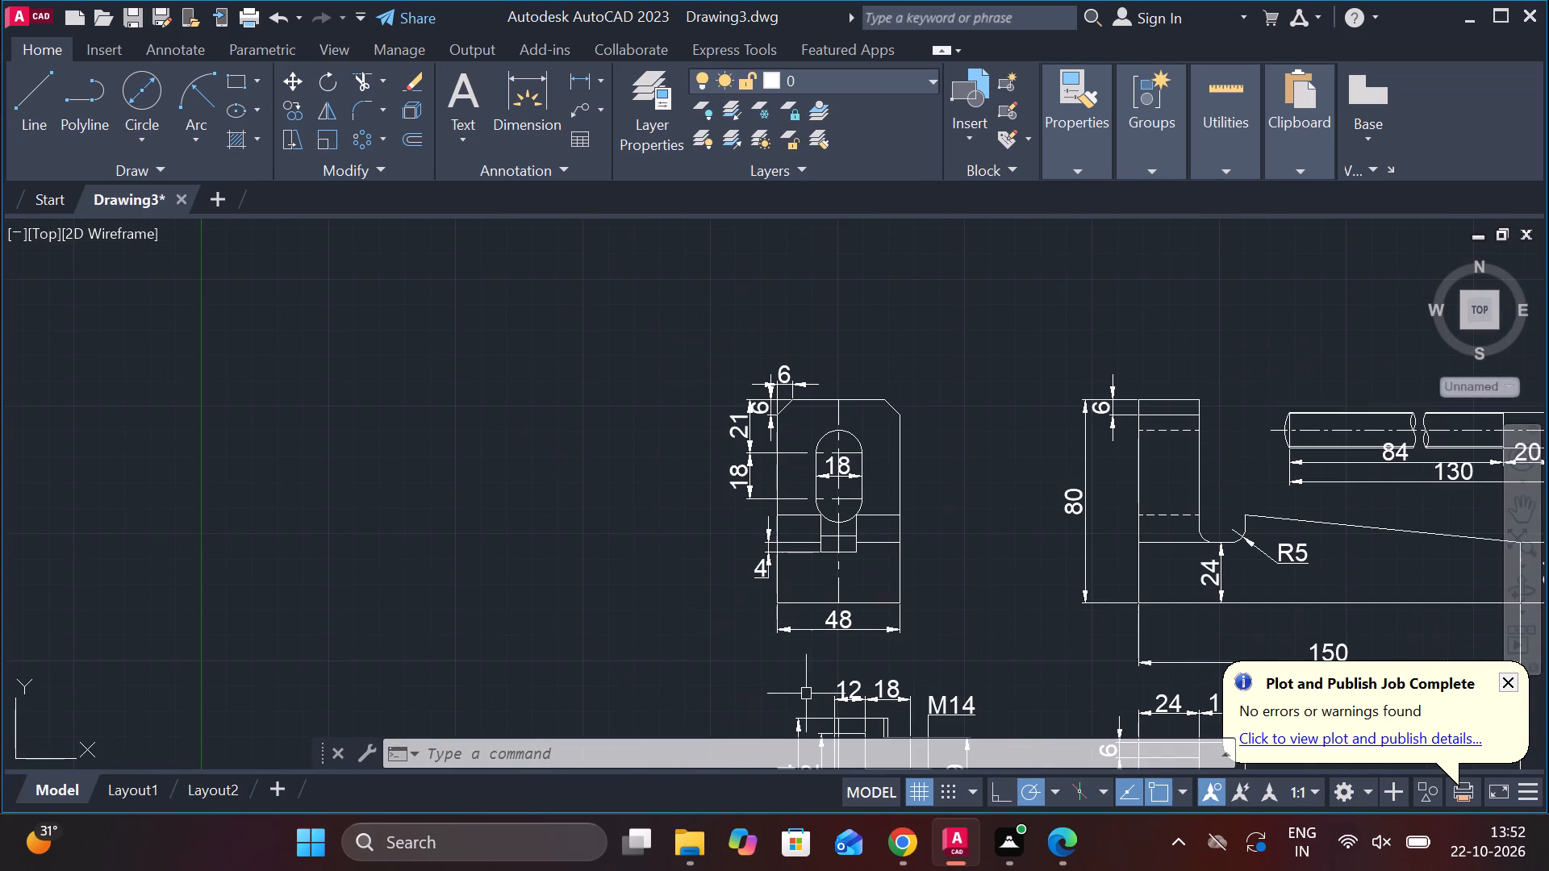
pyautogui.scroll(3, 836, 579)
pyautogui.scroll(-4, 659, 681)
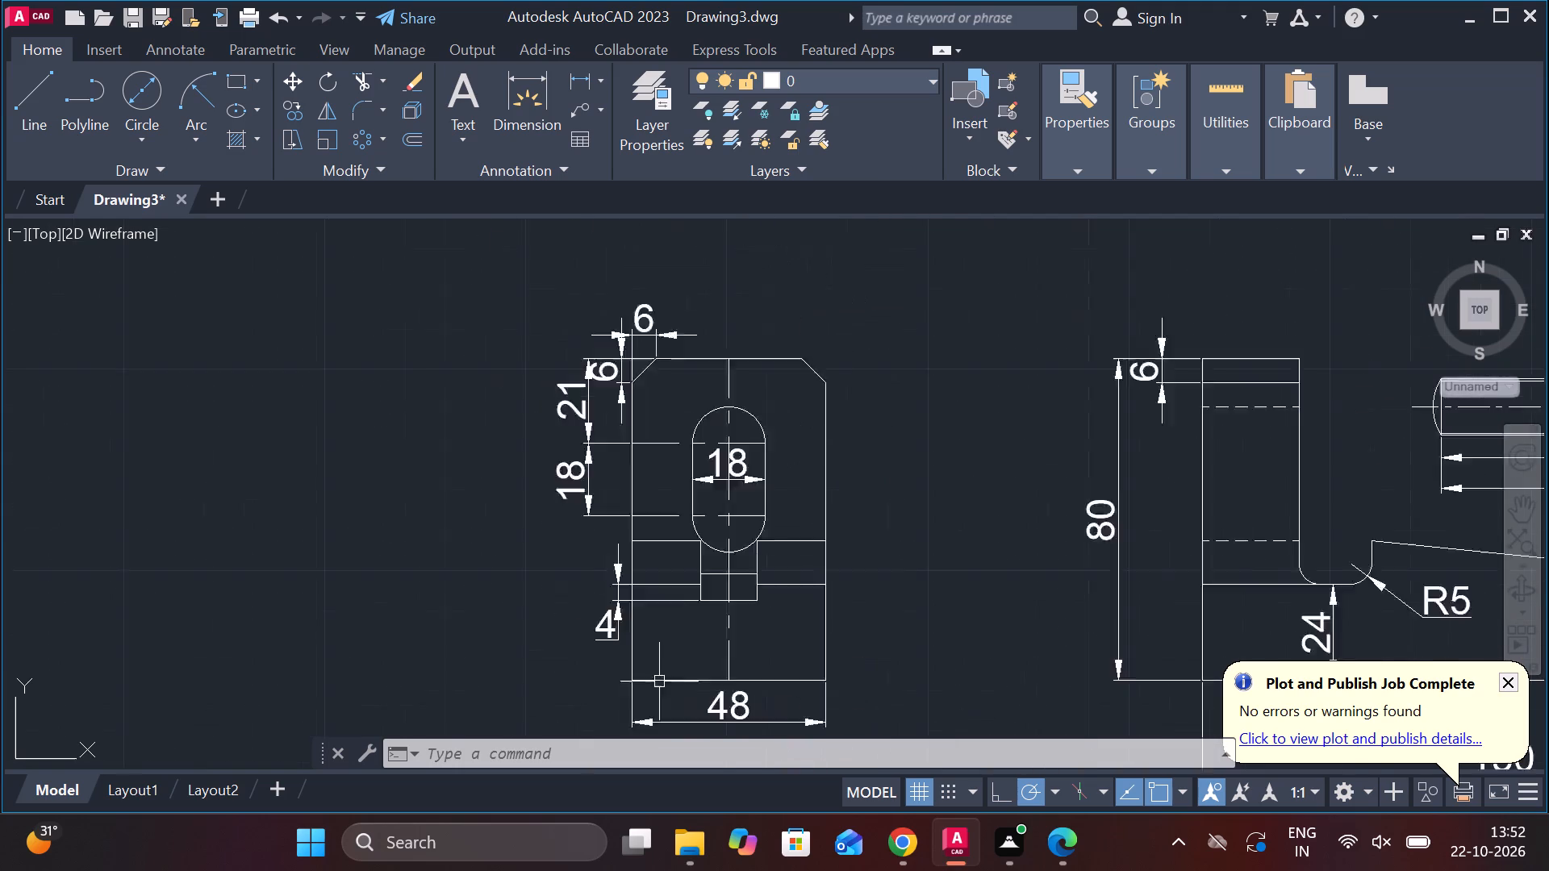
pyautogui.moveTo(779, 658); pyautogui.dragTo(844, 368, button='middle')
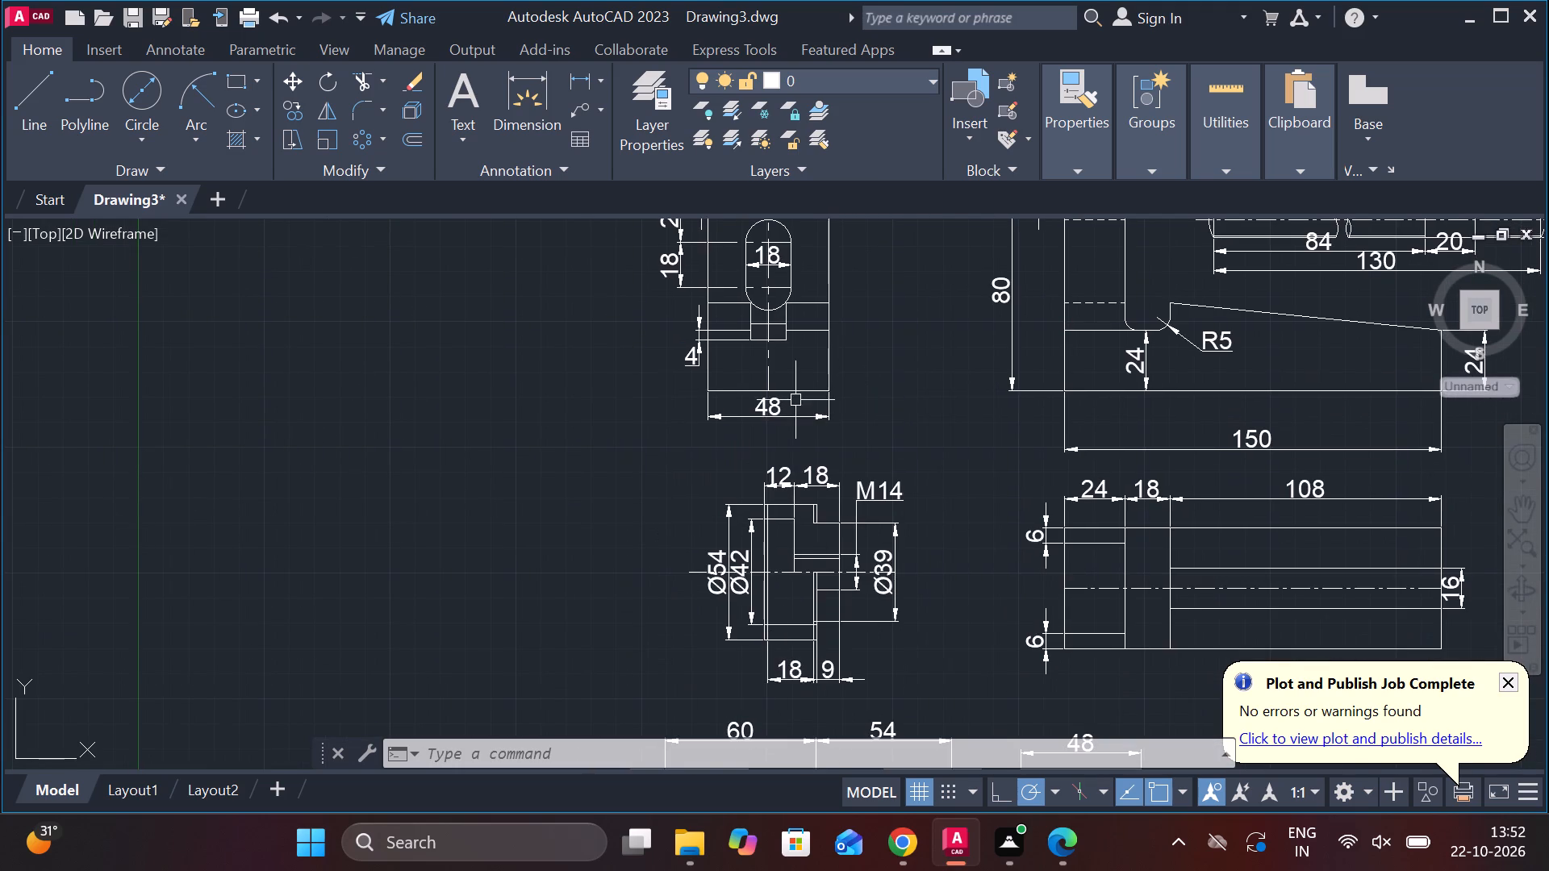
# Move the vertical 18 and 21 dimensions beside the slotted plate farther outward, aligned on one line, and clear the selection.
pyautogui.scroll(2, 806, 360)
pyautogui.moveTo(820, 360); pyautogui.dragTo(680, 698, button='middle')
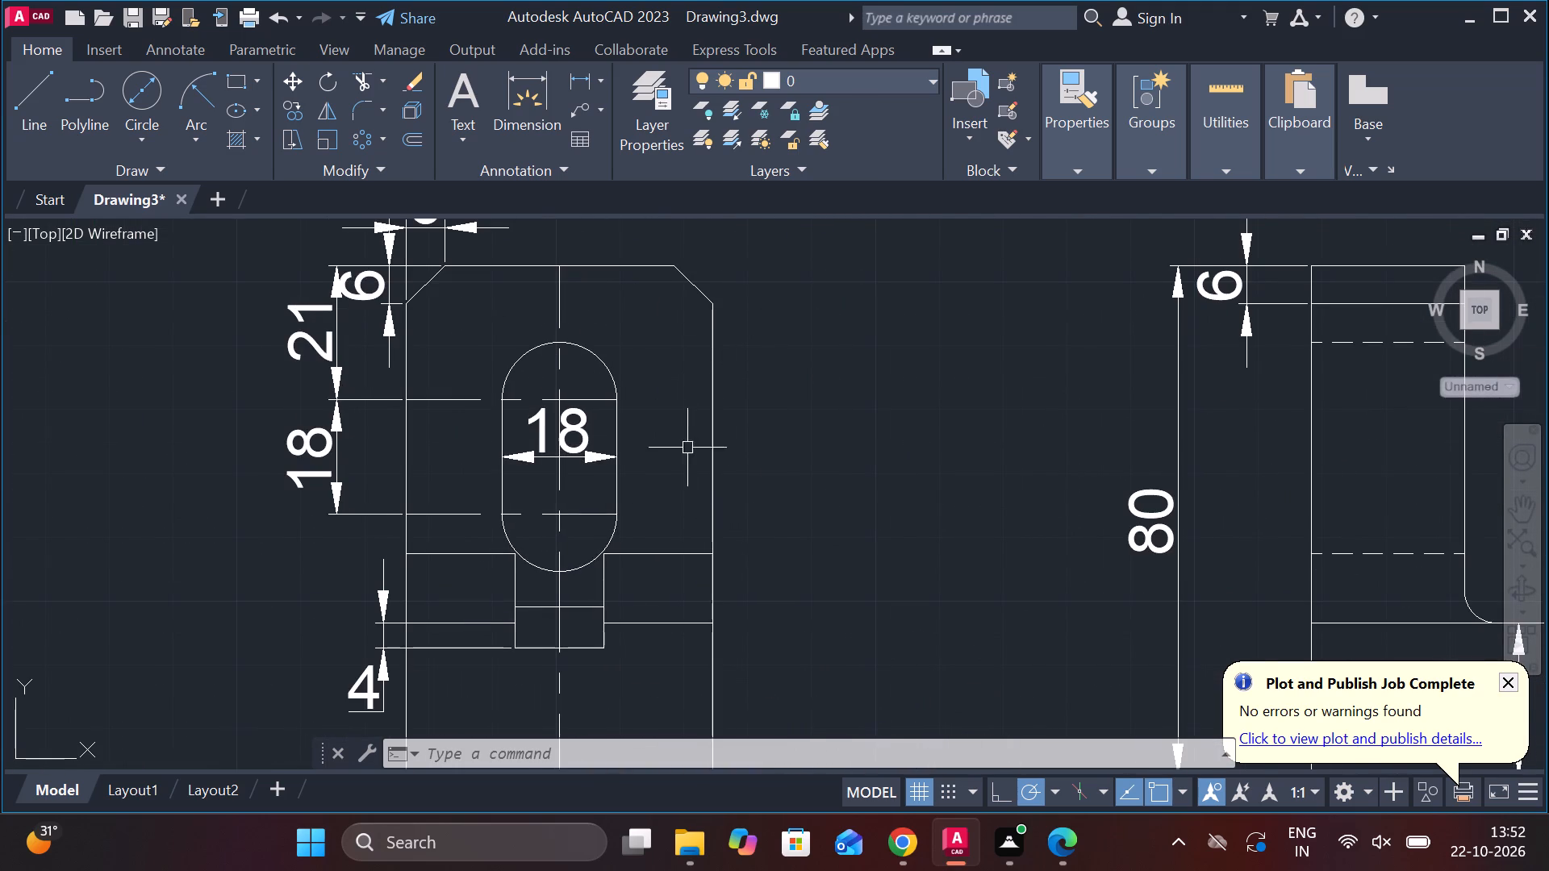
pyautogui.moveTo(693, 448); pyautogui.dragTo(845, 542, button='middle')
pyautogui.click(487, 549)
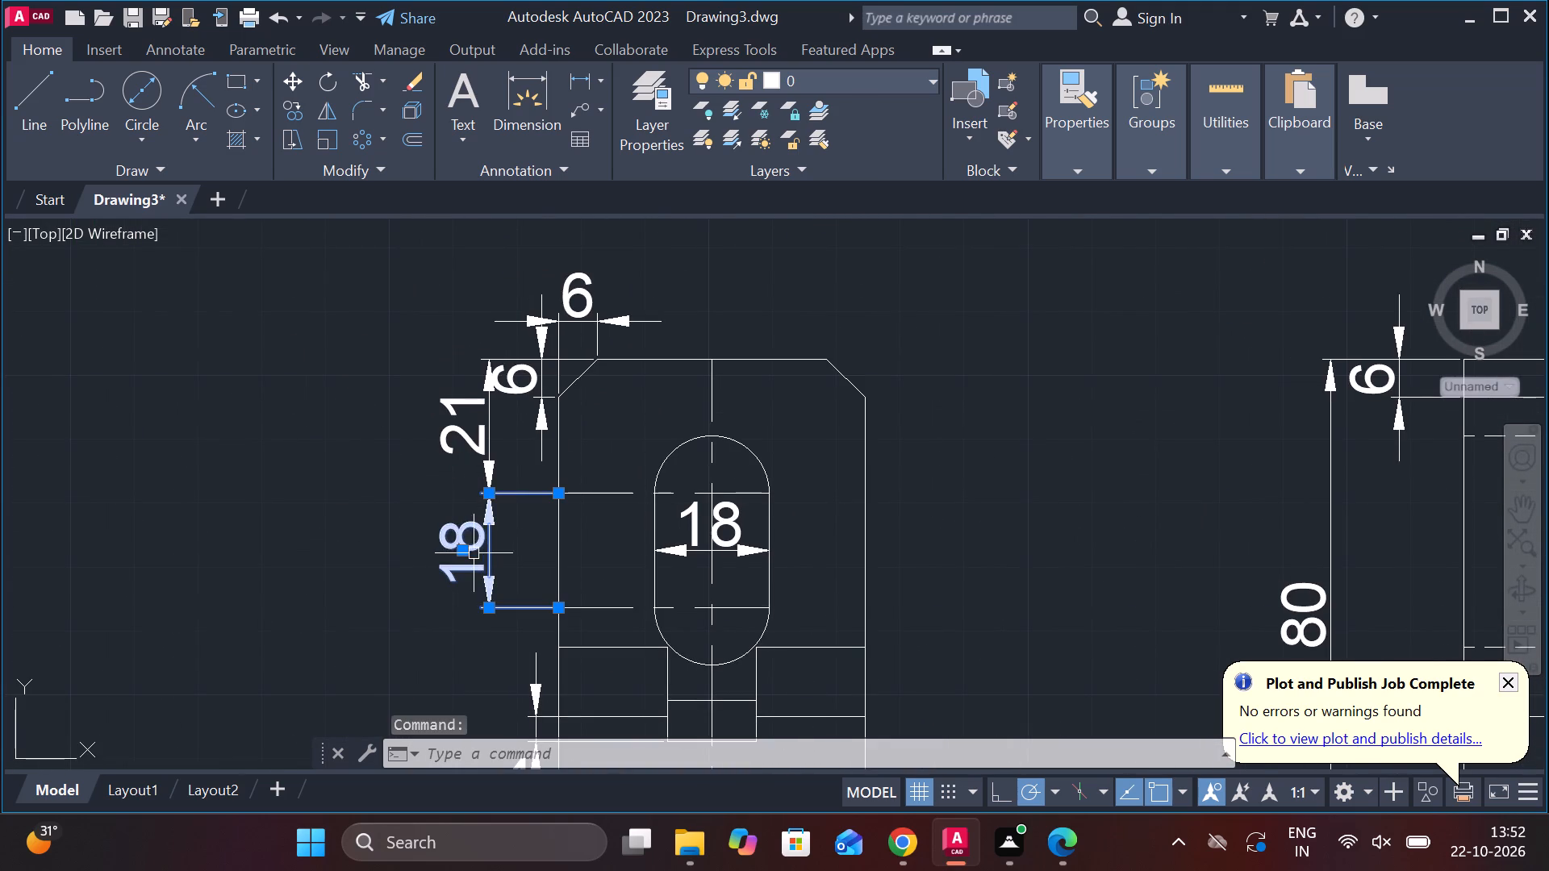
pyautogui.click(466, 553)
pyautogui.click(367, 549)
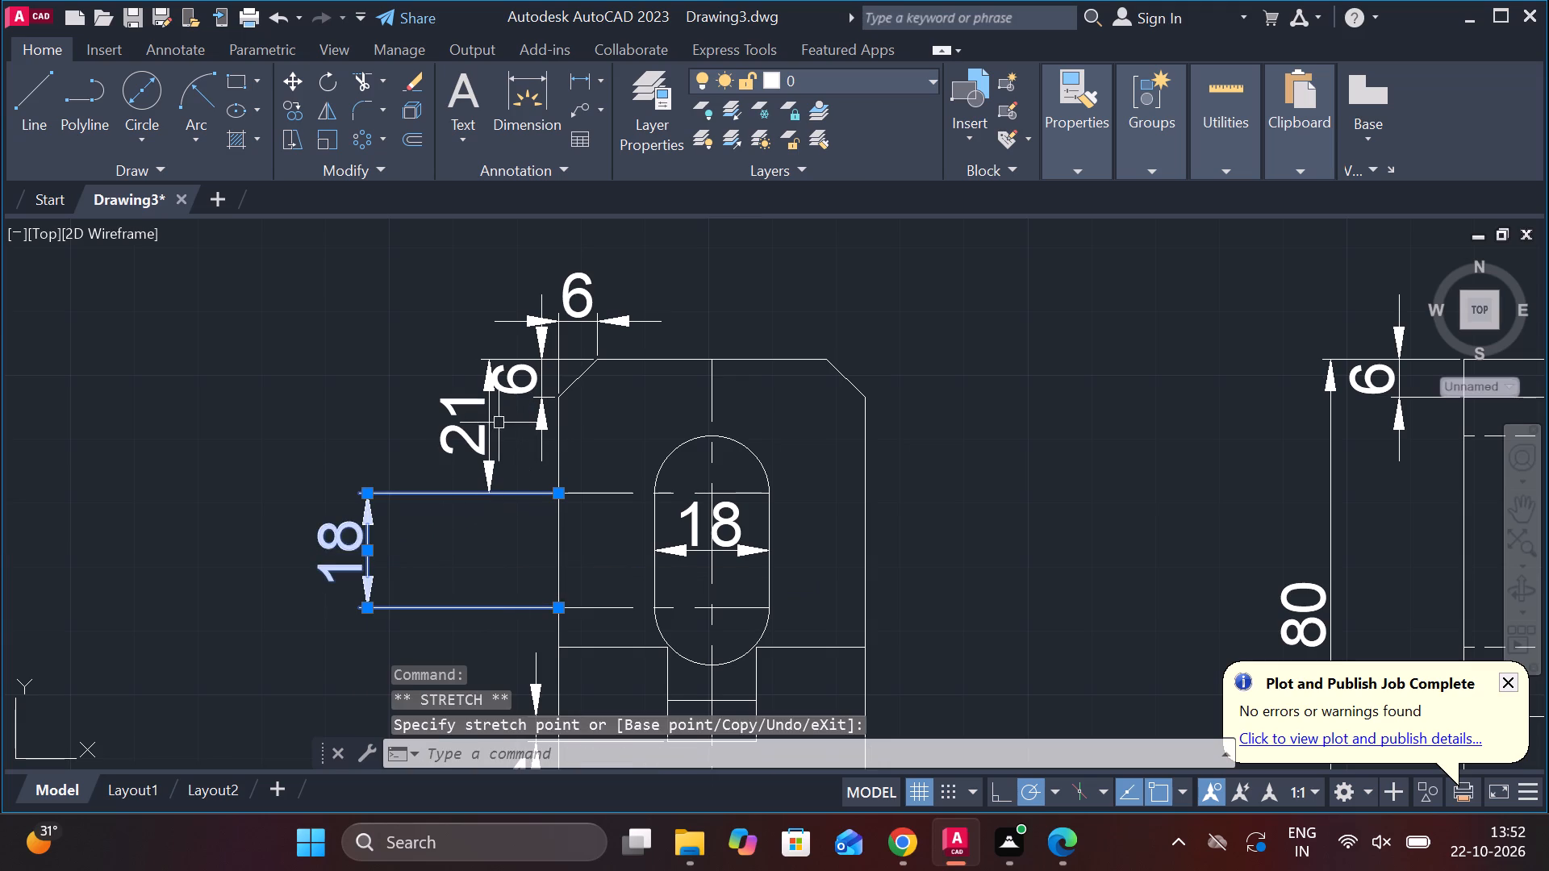
pyautogui.click(482, 434)
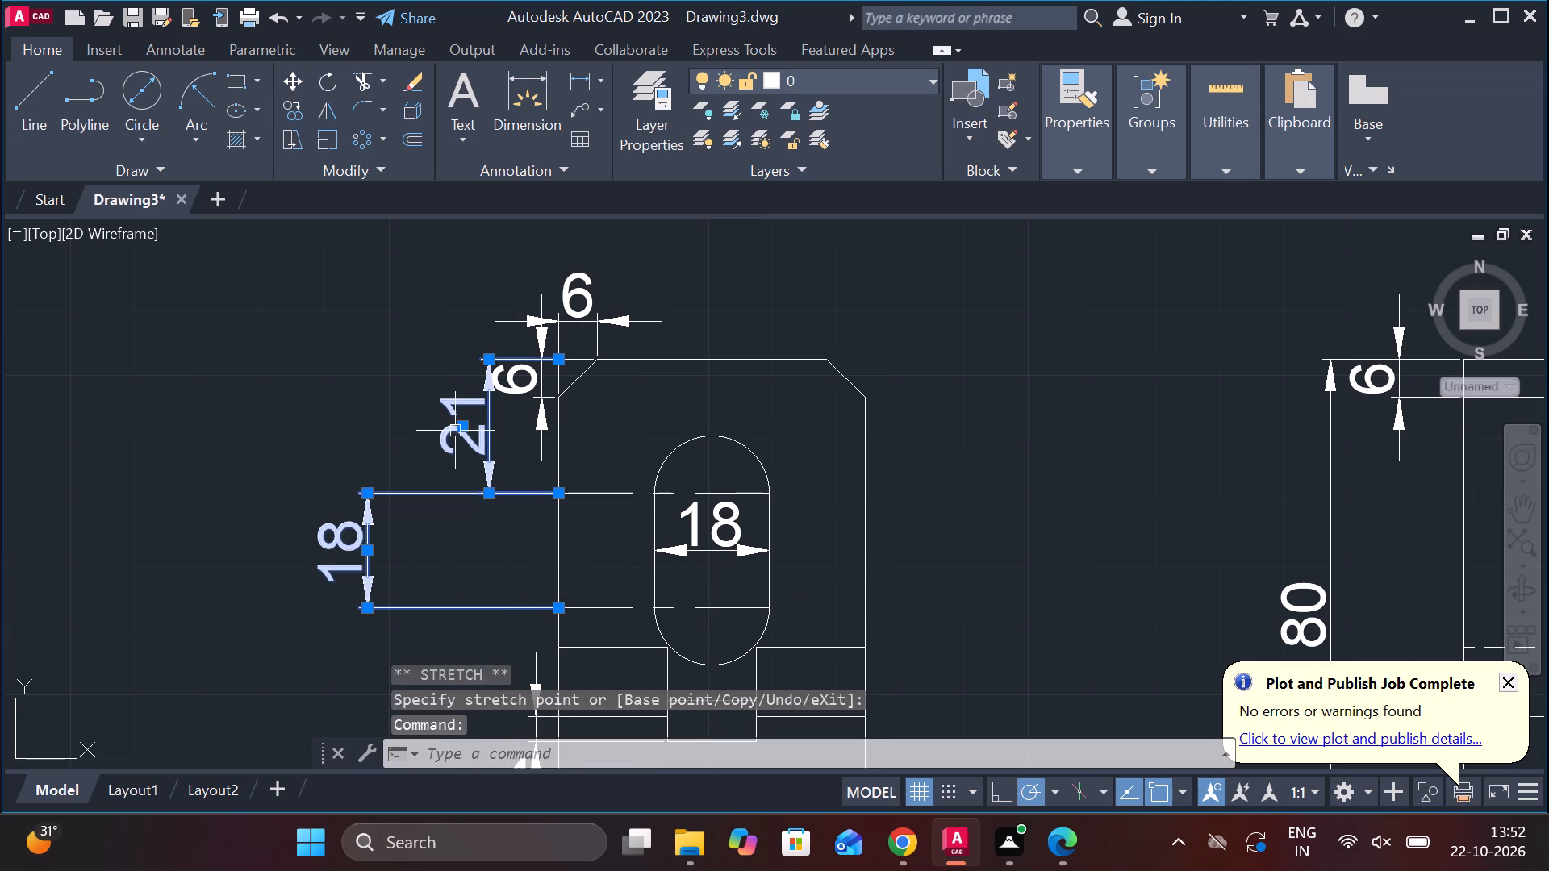
pyautogui.click(484, 494)
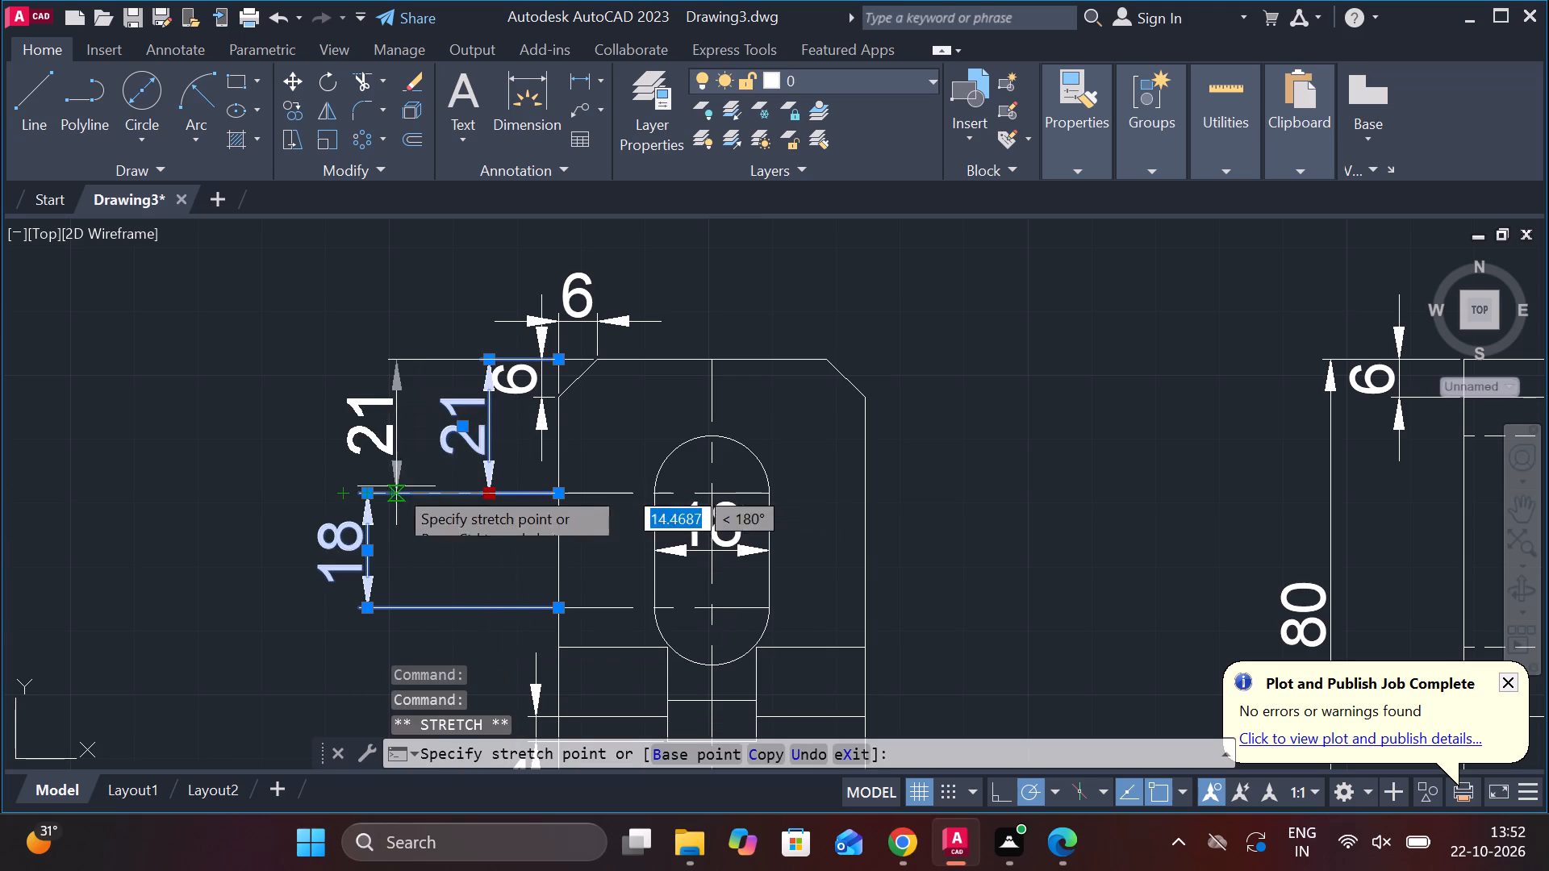
pyautogui.click(370, 486)
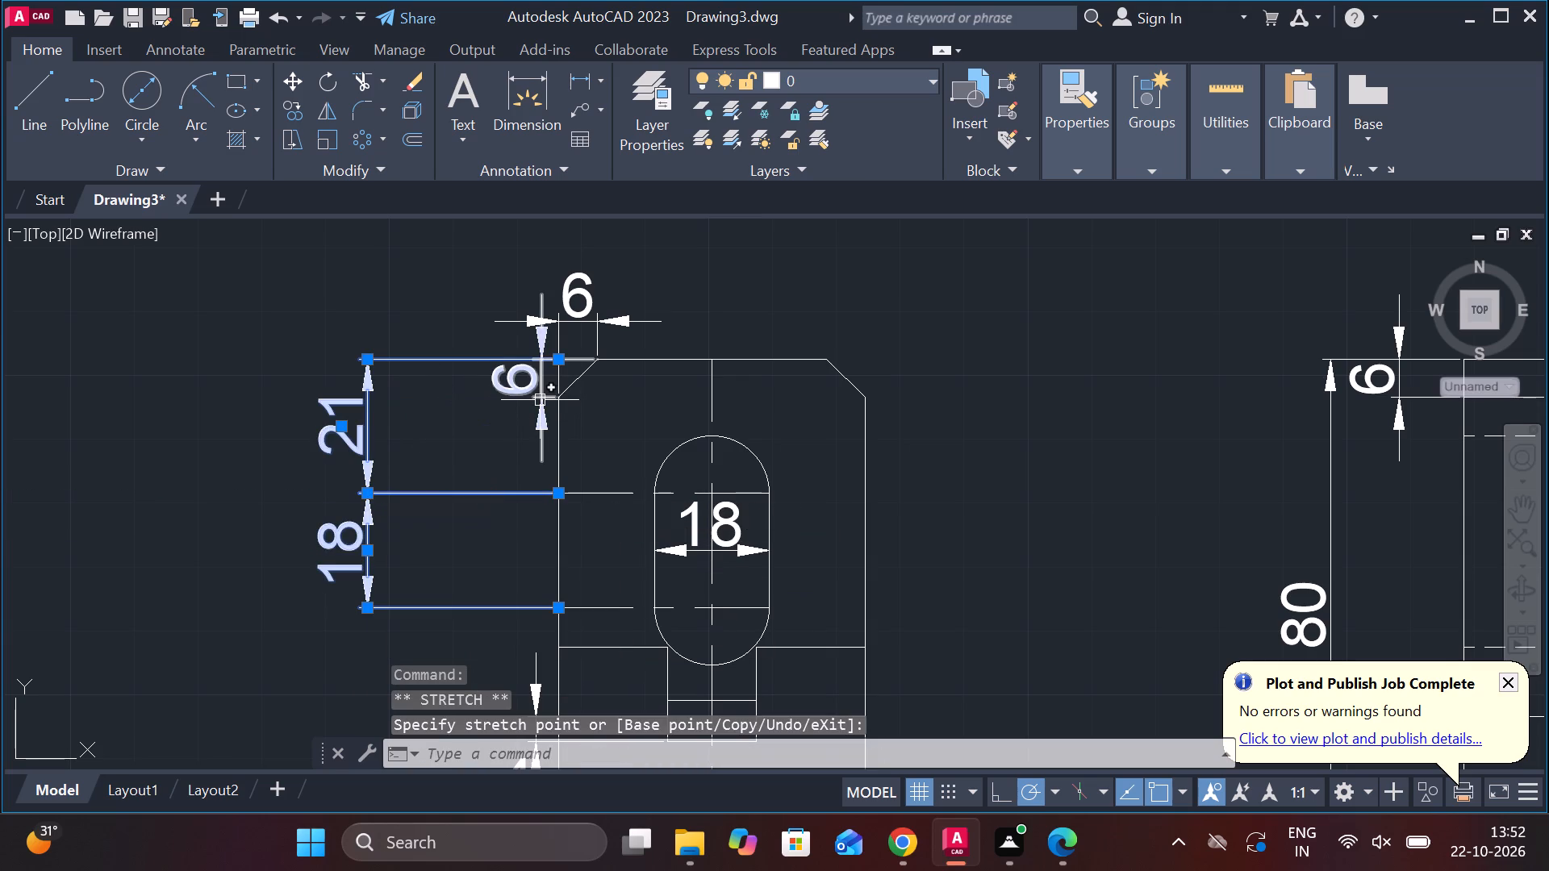
pyautogui.press('Escape')
# Move the slotted plate's vertical 6 chamfer dimension about 10 units outward, clear of the corner, and clear the selection.
pyautogui.click(542, 410)
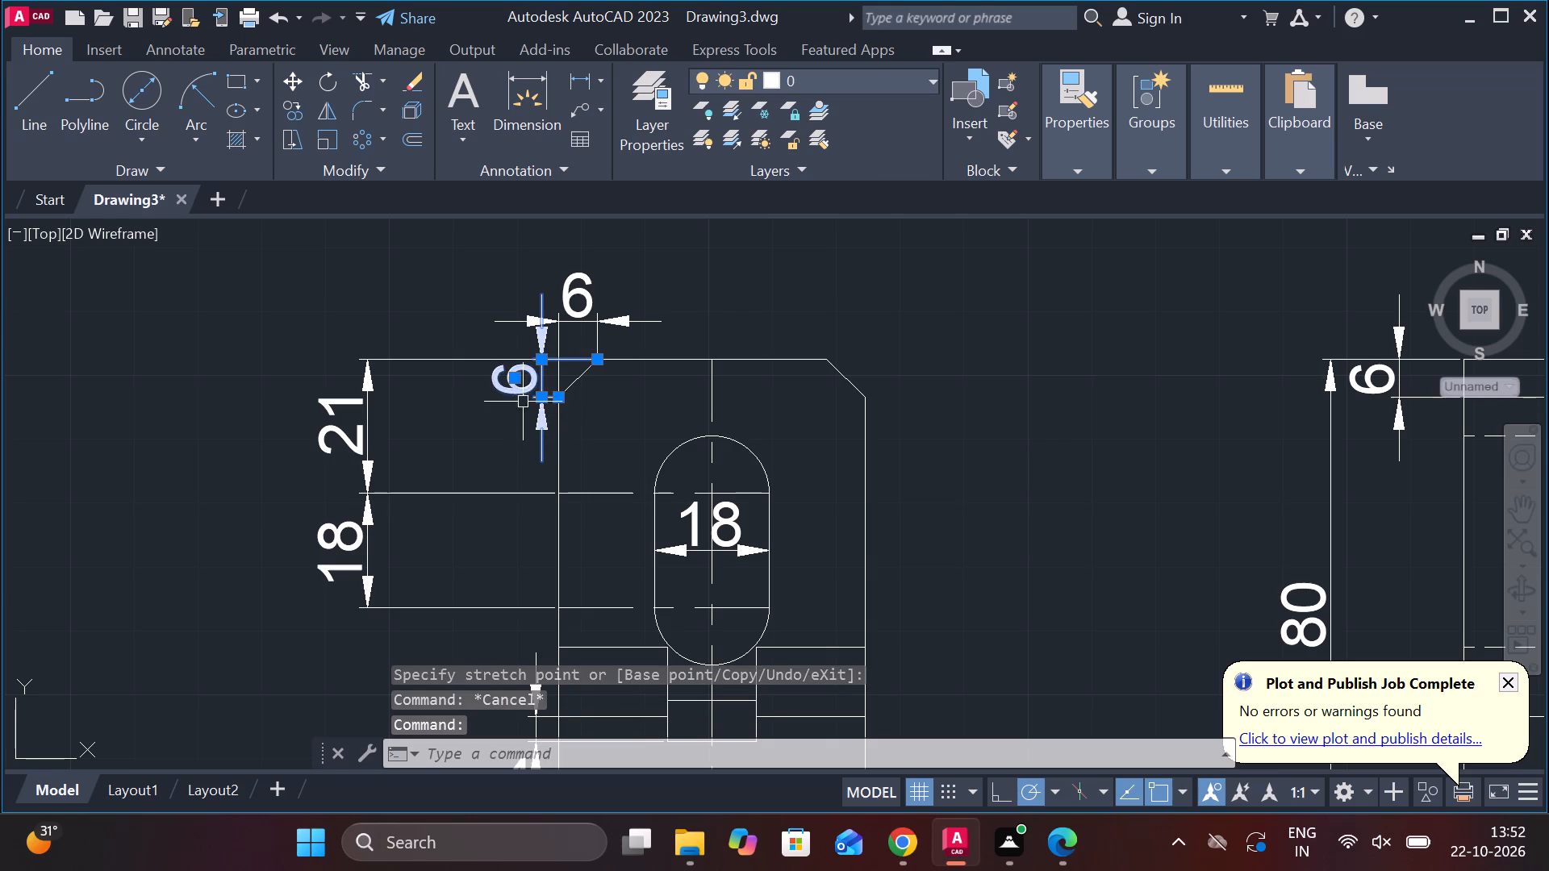
pyautogui.click(515, 380)
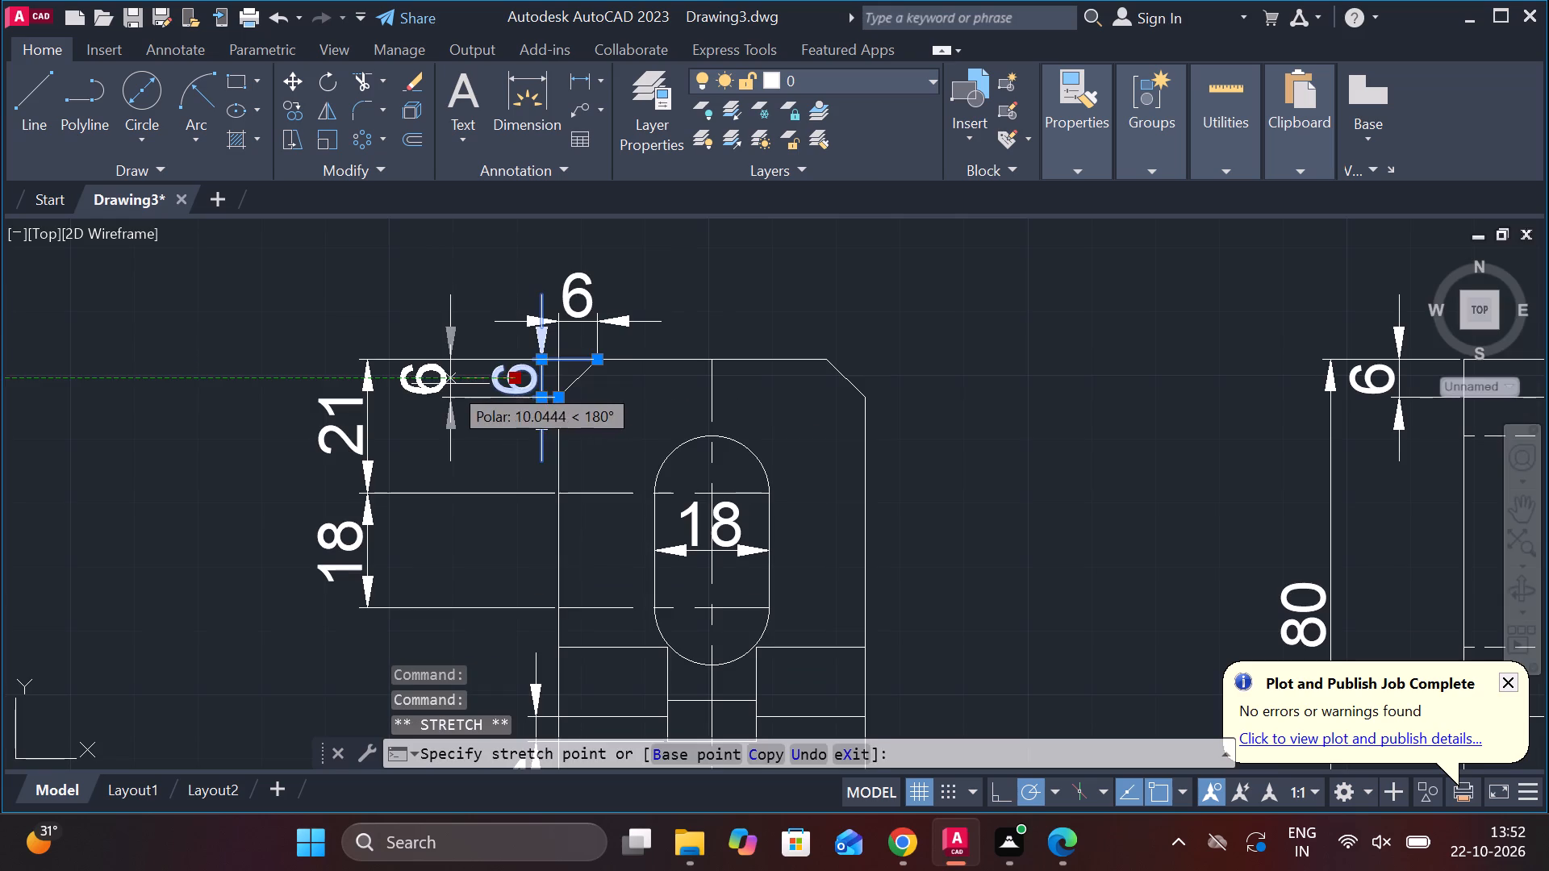
pyautogui.click(450, 384)
pyautogui.press('Escape')
# Examine the stepped round part's outline and dimensions between the slotted plate and the V-notched block.
pyautogui.scroll(-2, 735, 444)
pyautogui.moveTo(780, 489); pyautogui.dragTo(821, 233, button='middle')
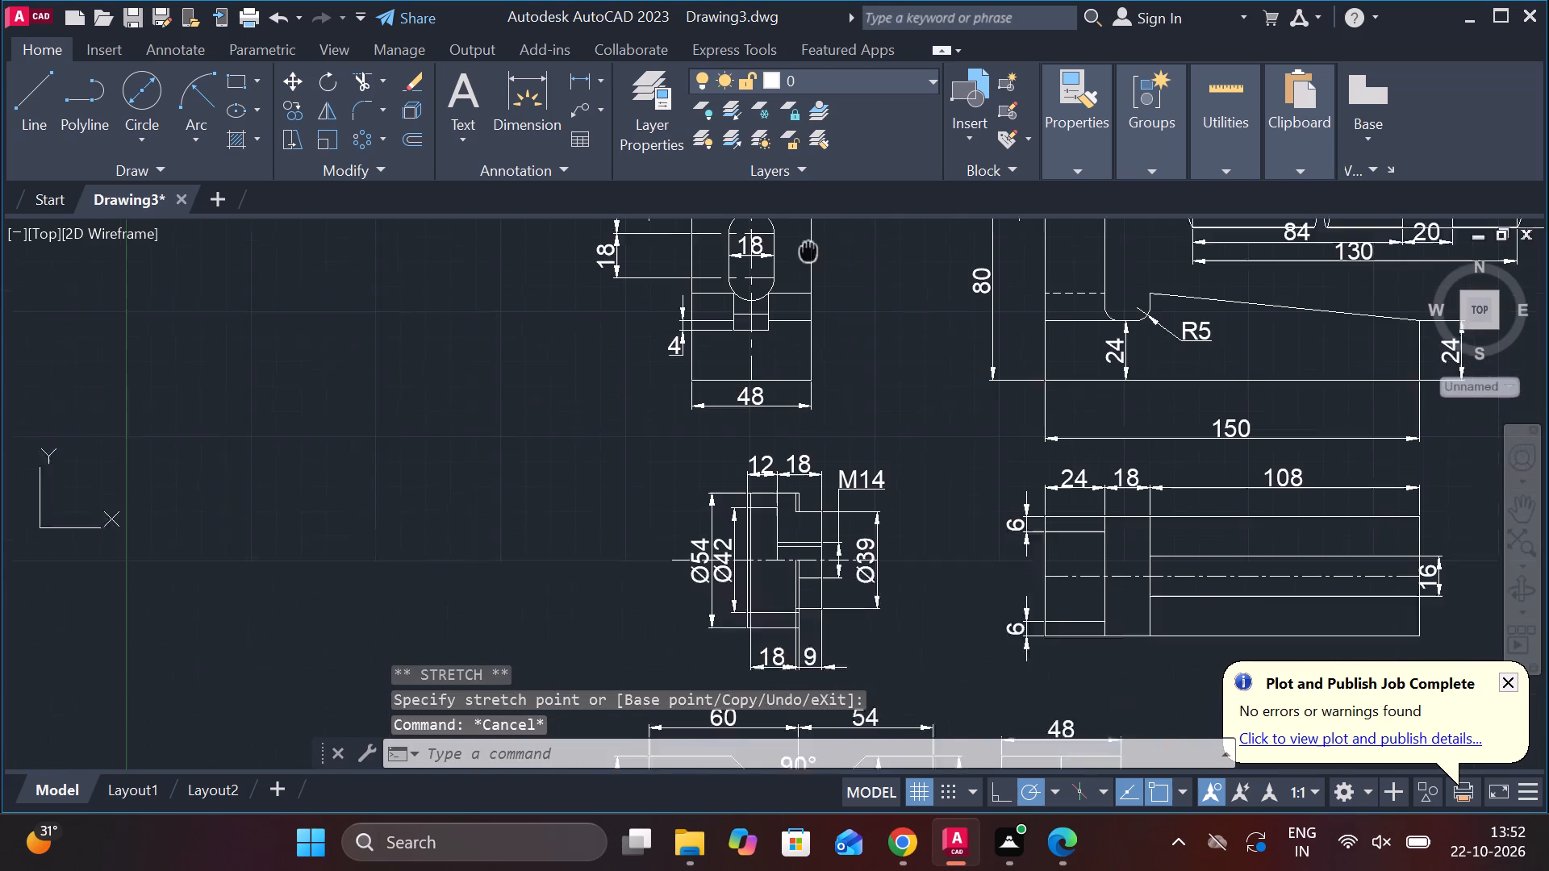
pyautogui.scroll(2, 860, 593)
pyautogui.moveTo(858, 593); pyautogui.dragTo(849, 565, button='middle')
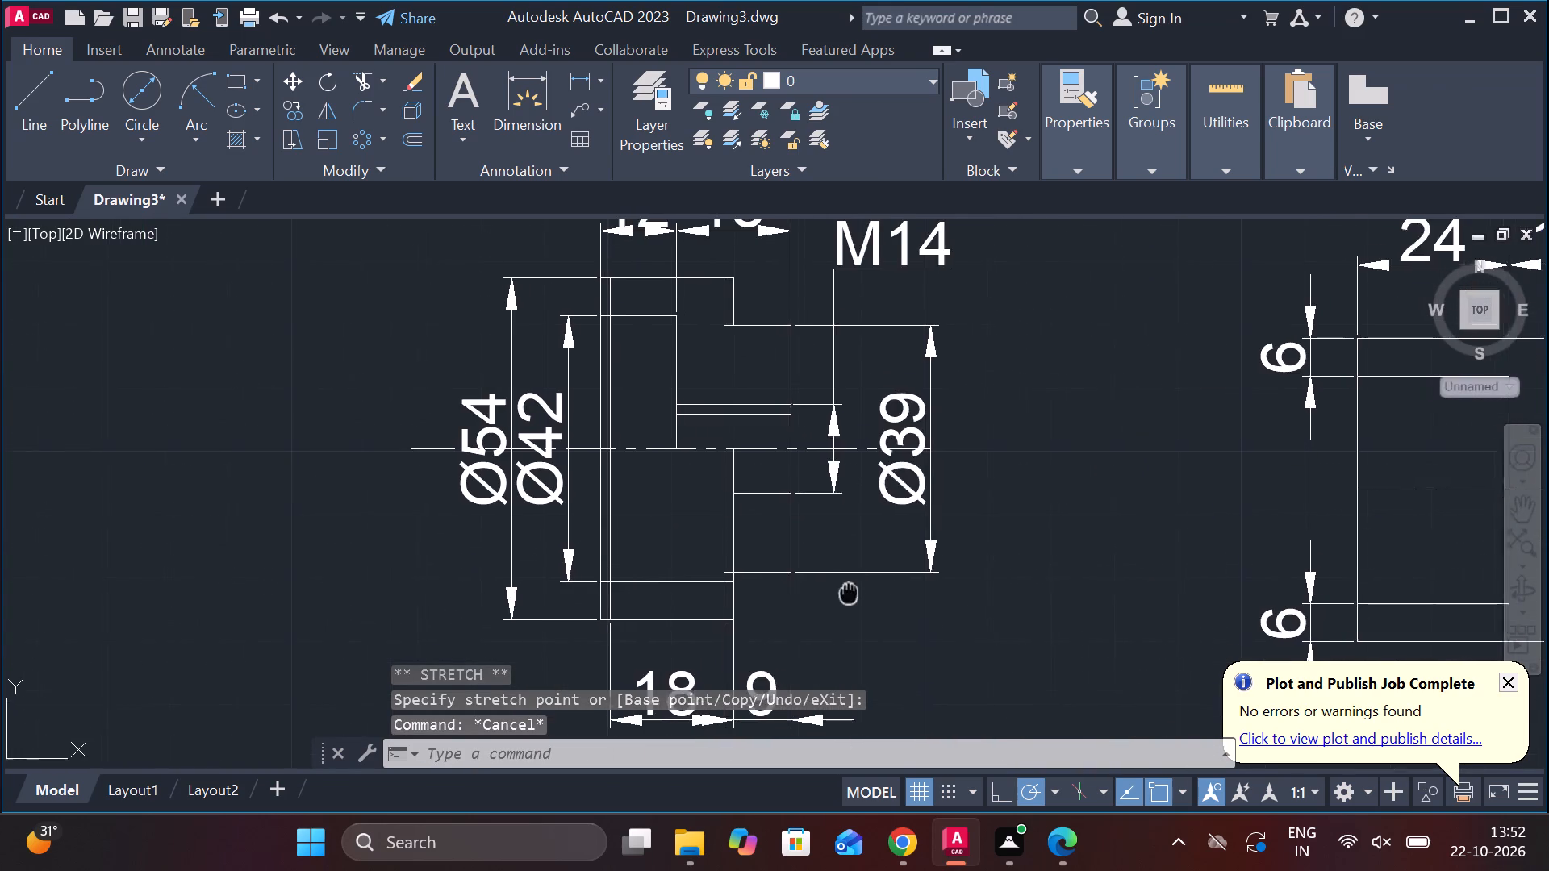
pyautogui.moveTo(849, 565); pyautogui.dragTo(847, 545, button='middle')
pyautogui.scroll(-1, 854, 544)
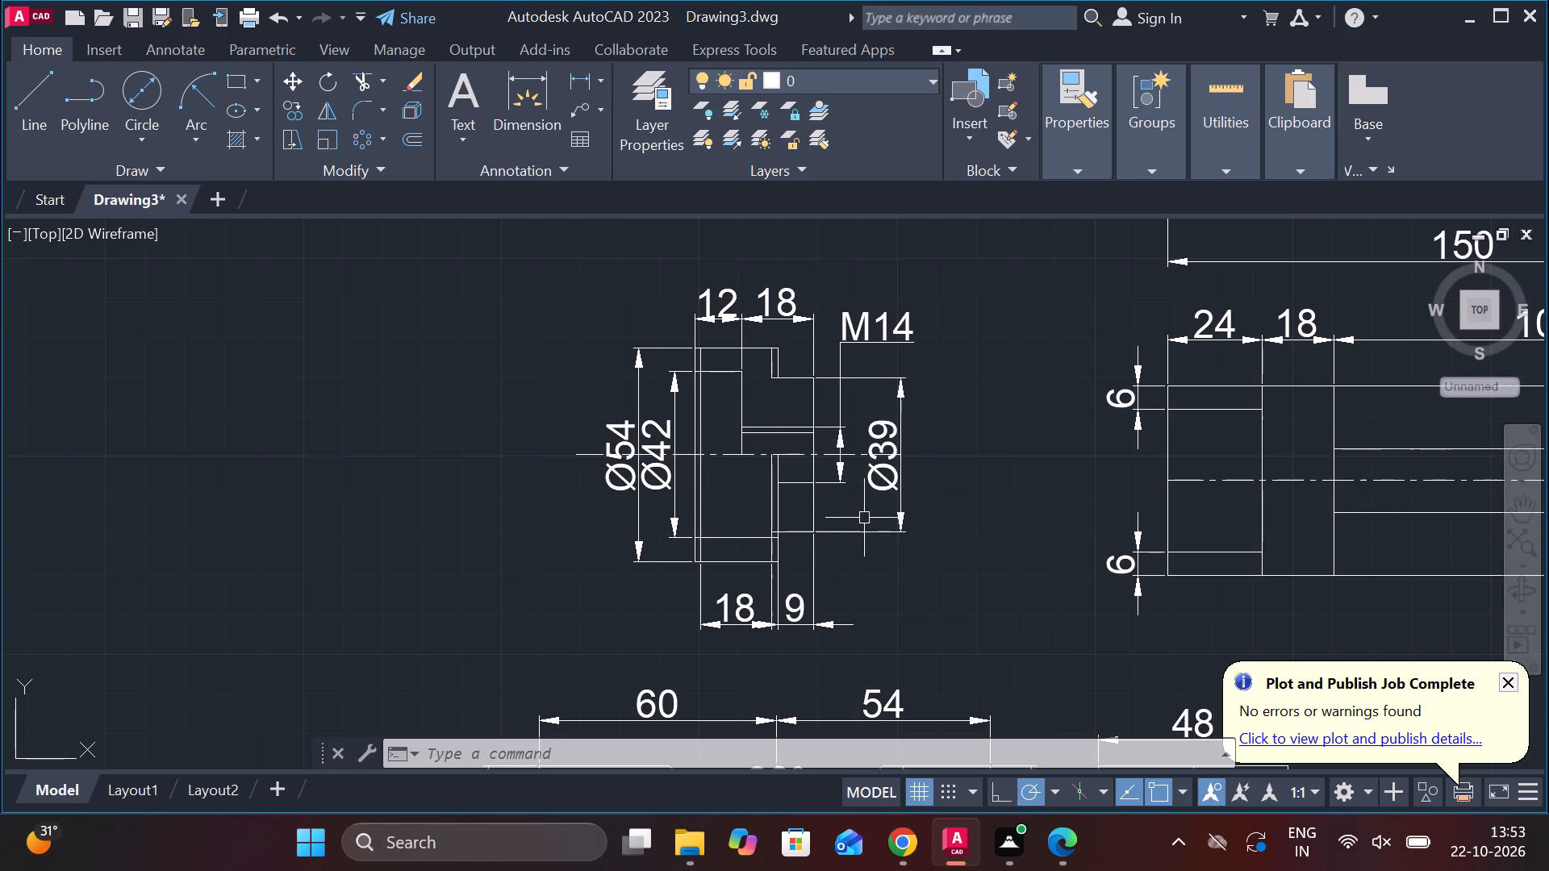
pyautogui.moveTo(966, 560); pyautogui.dragTo(894, 491, button='middle')
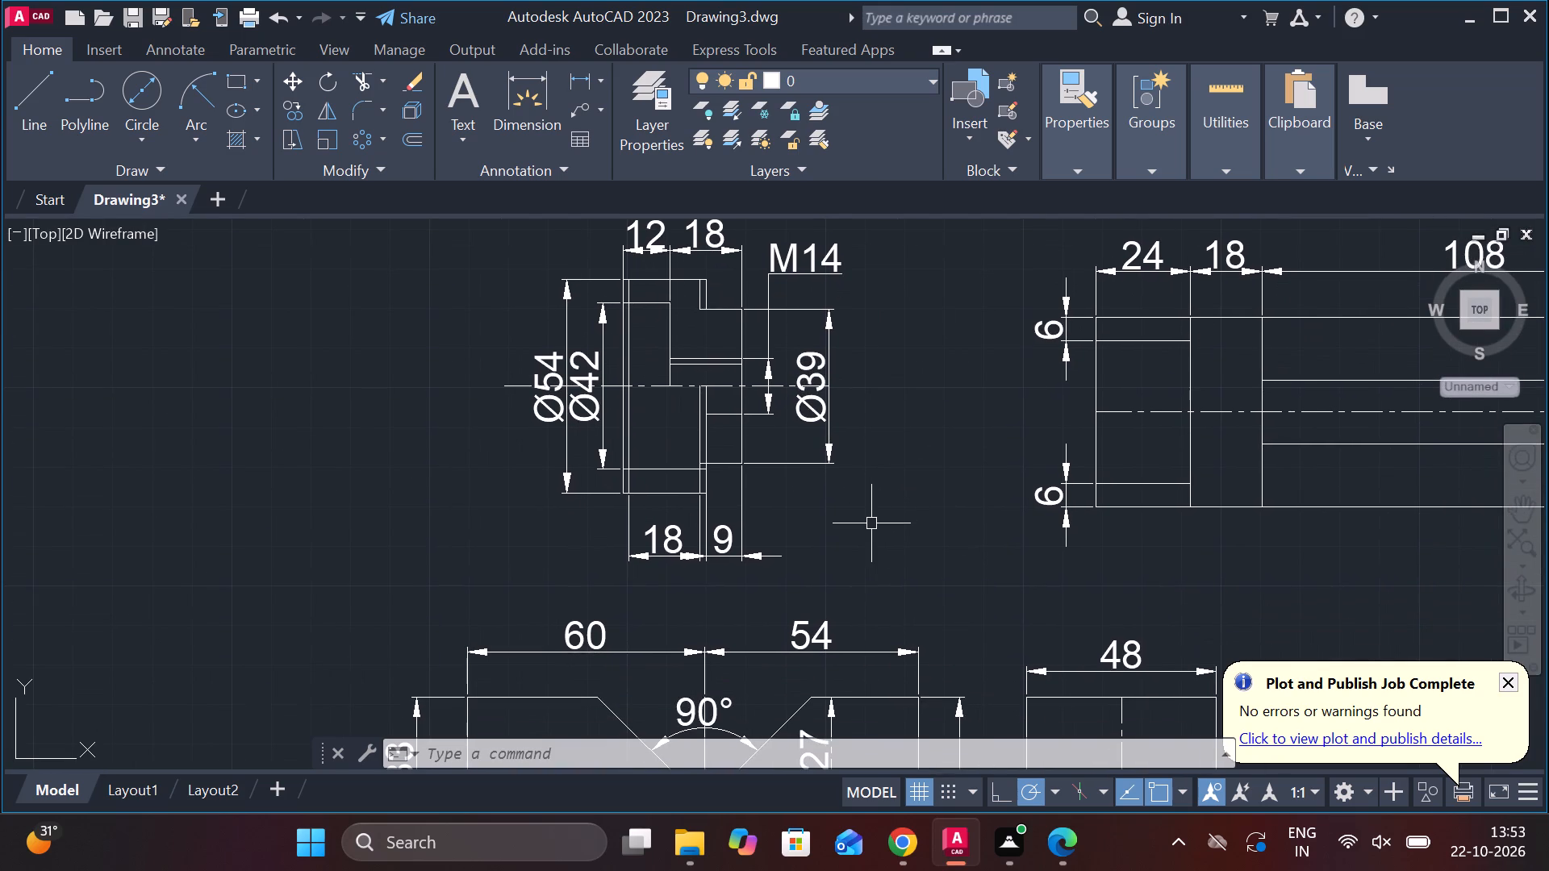
pyautogui.scroll(-1, 768, 521)
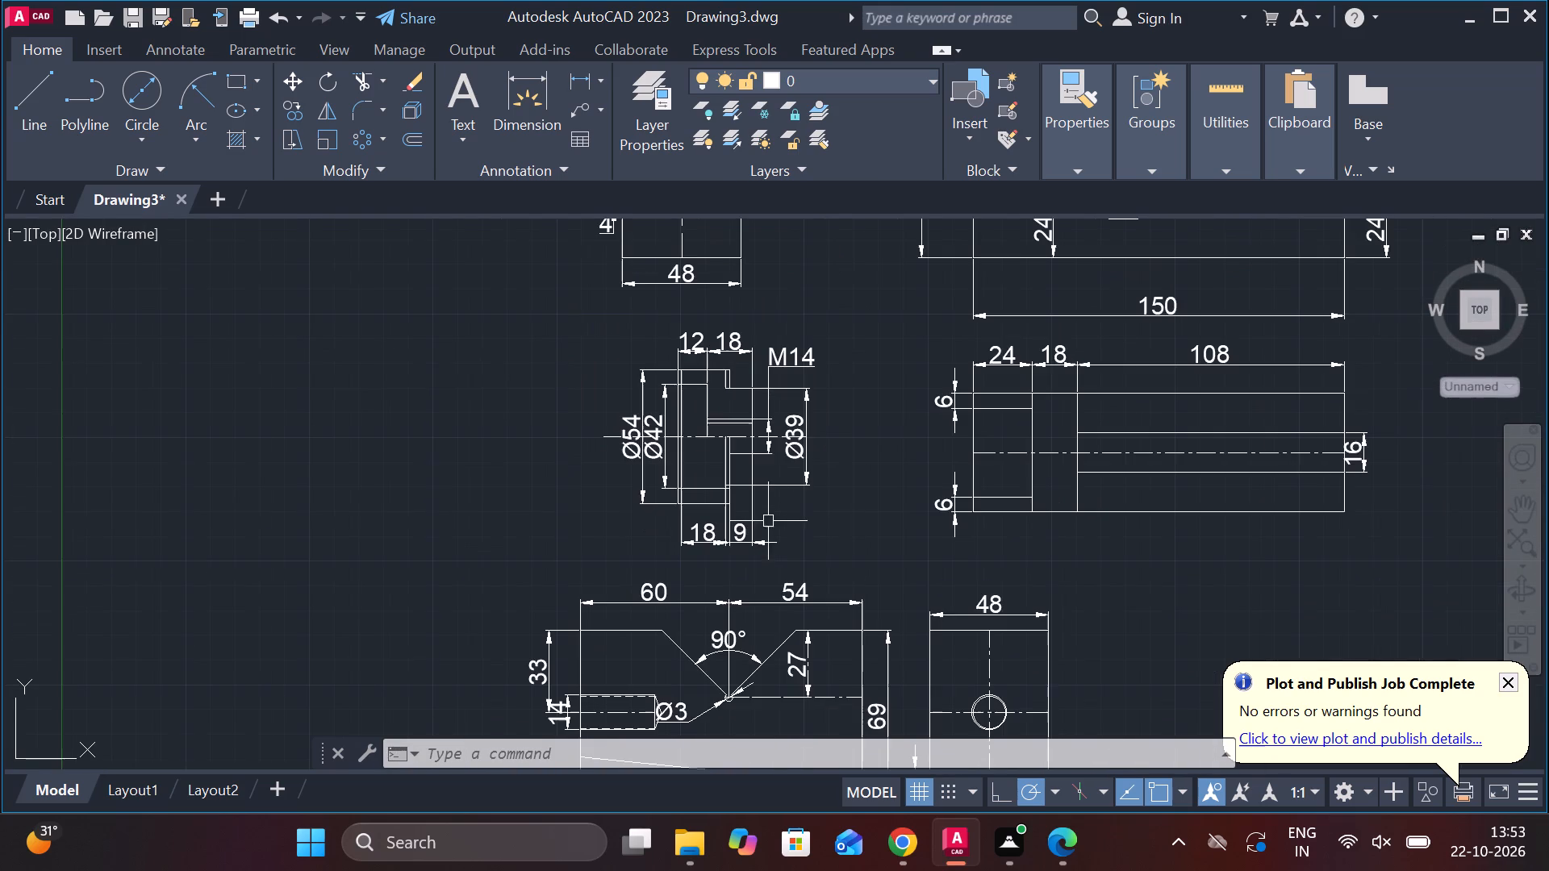
# Draw a horizontal line on the stepped round part's centreline, from the inner bore edge's end to the nearest lower-half vertical edge.
pyautogui.scroll(2, 708, 486)
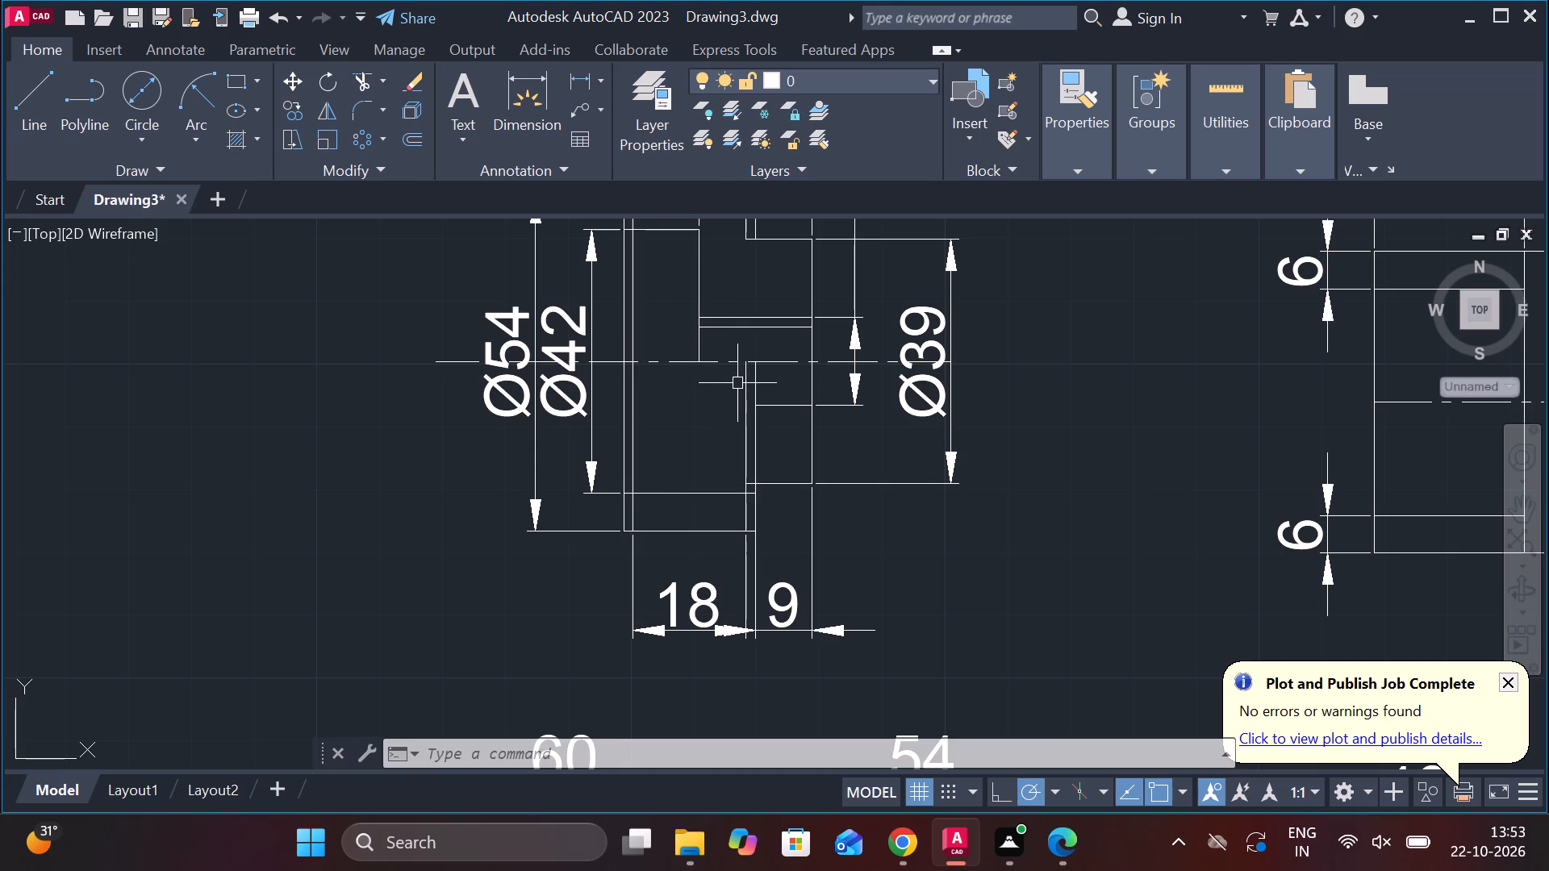
pyautogui.scroll(2, 735, 383)
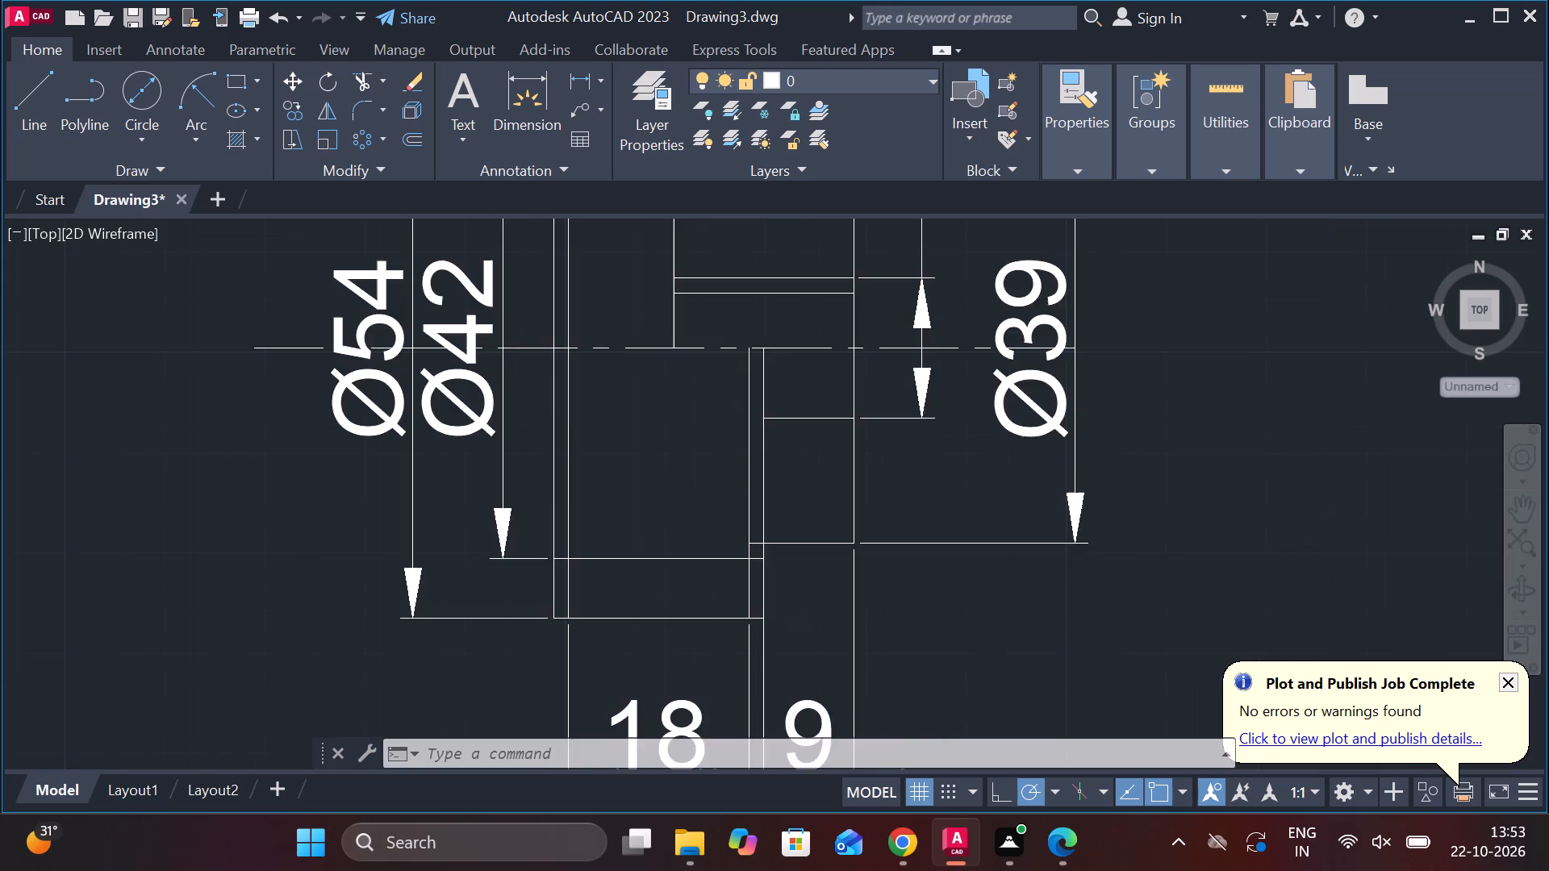
pyautogui.scroll(-1, 687, 400)
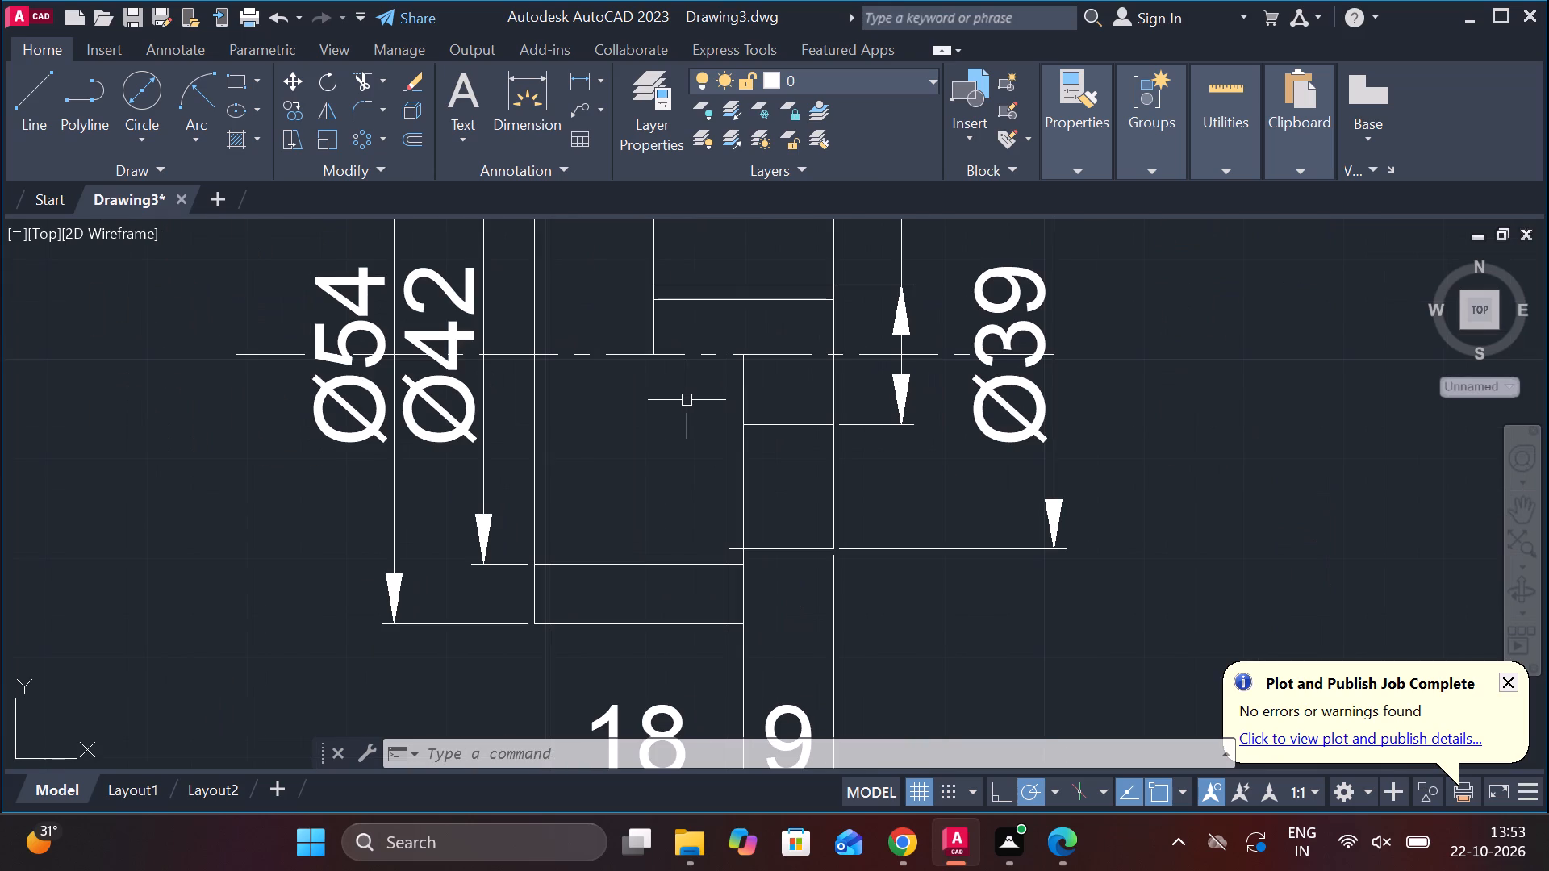
pyautogui.press('l')
pyautogui.press('Return')
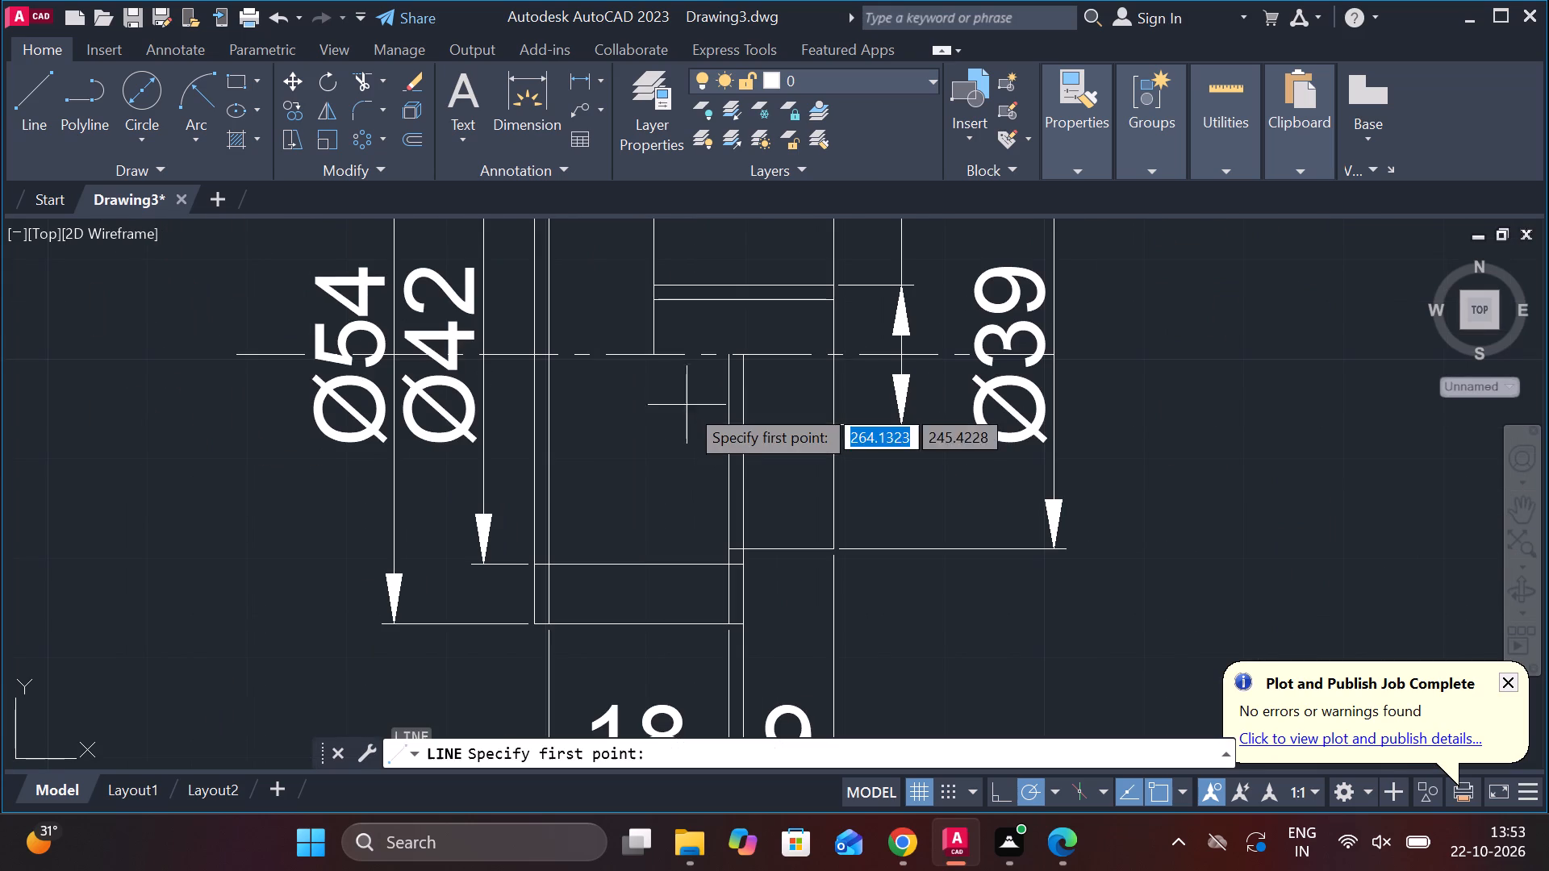
pyautogui.click(653, 353)
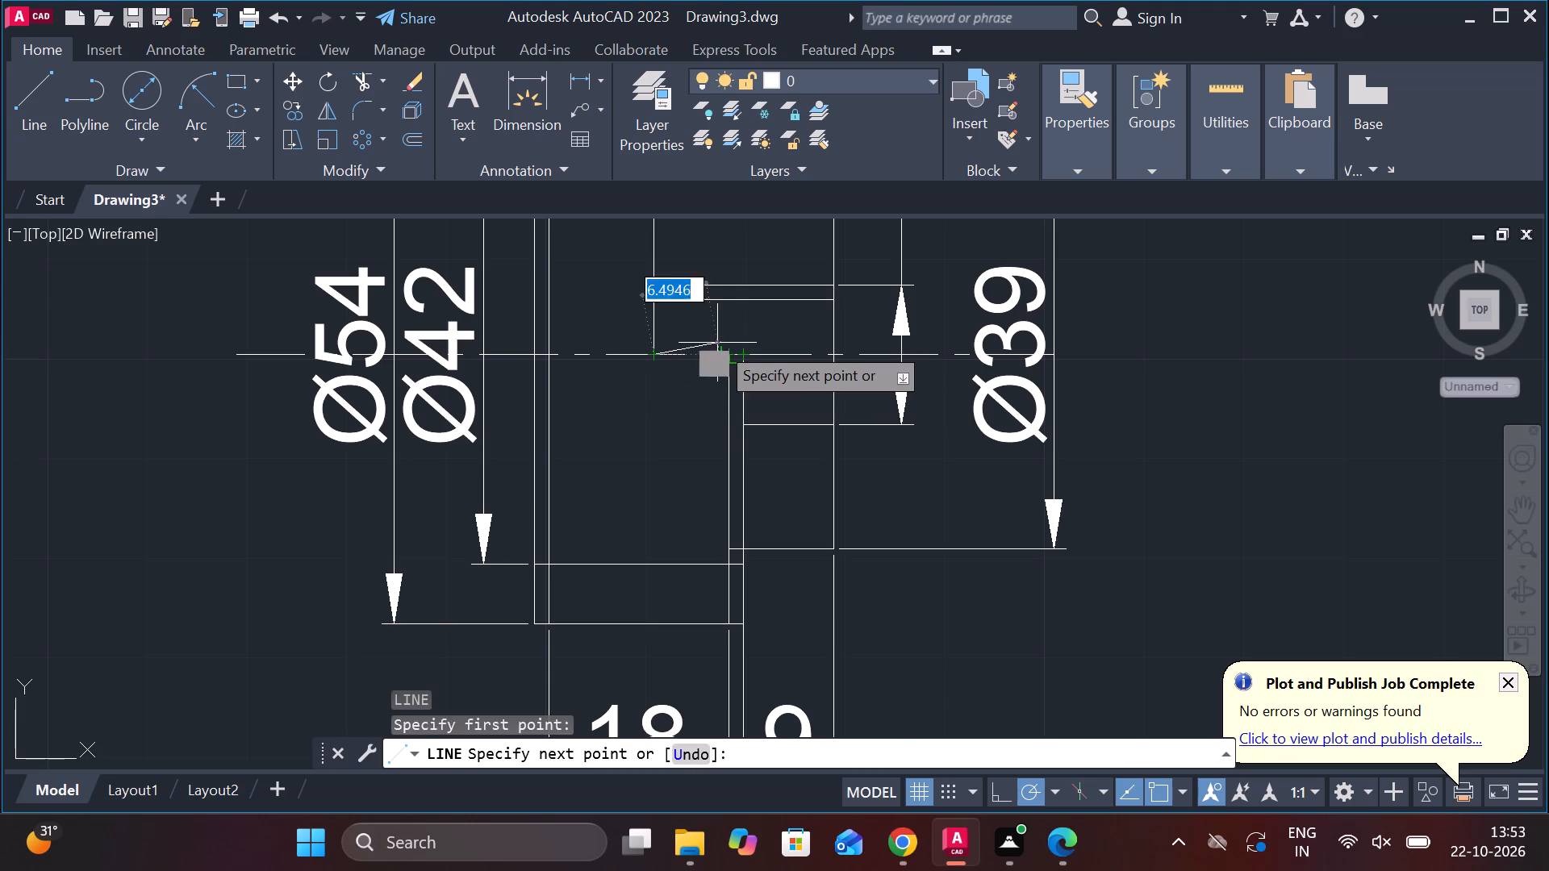
pyautogui.scroll(1, 712, 351)
pyautogui.scroll(-3, 712, 351)
pyautogui.scroll(3, 717, 383)
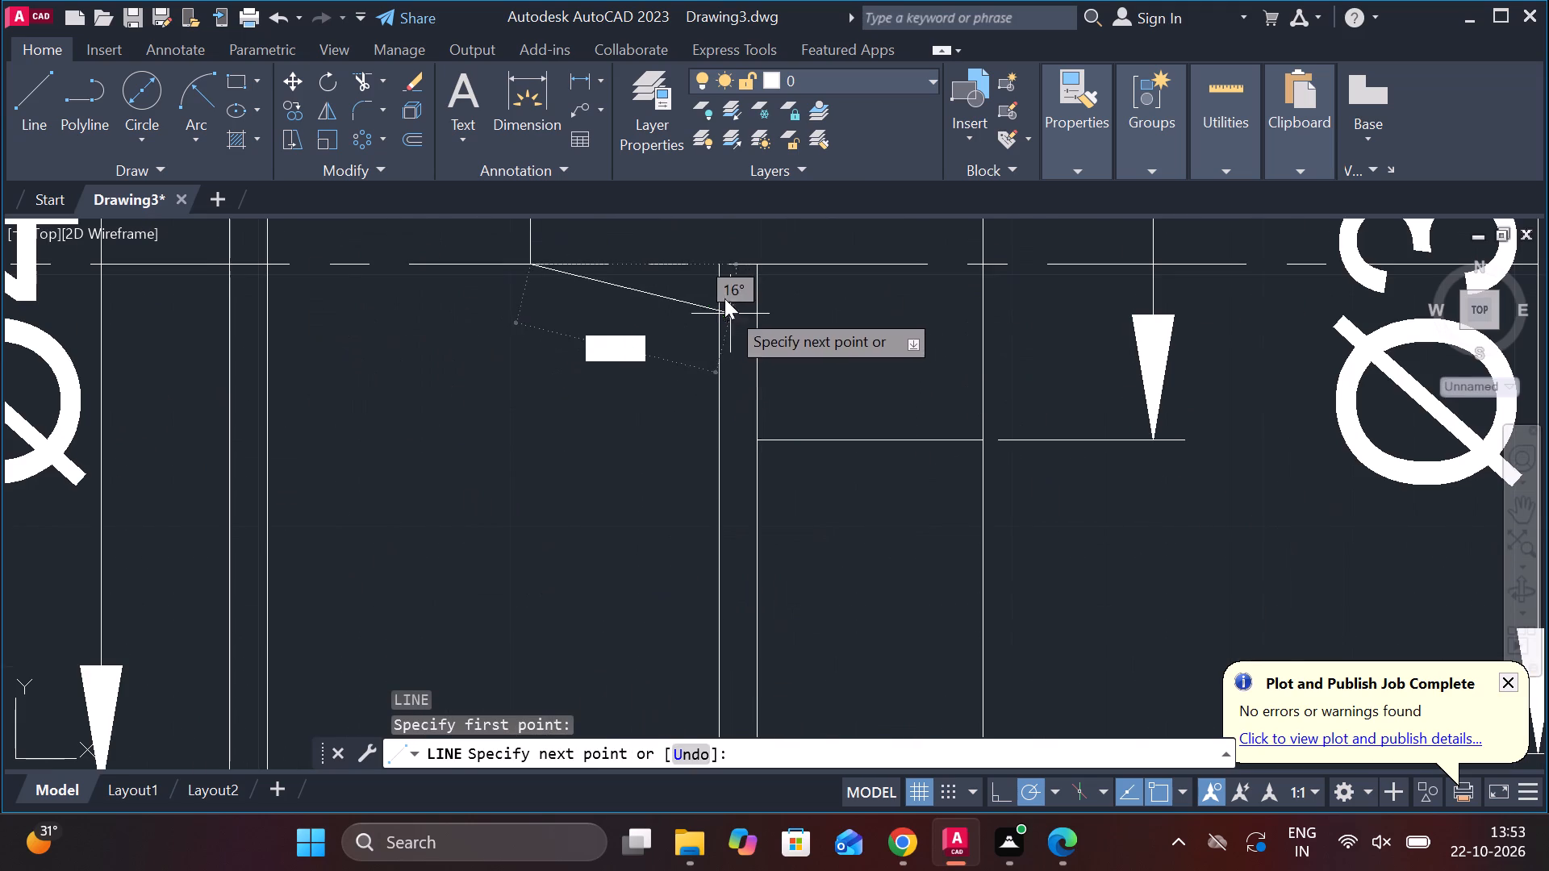
pyautogui.click(719, 266)
pyautogui.press('Escape')
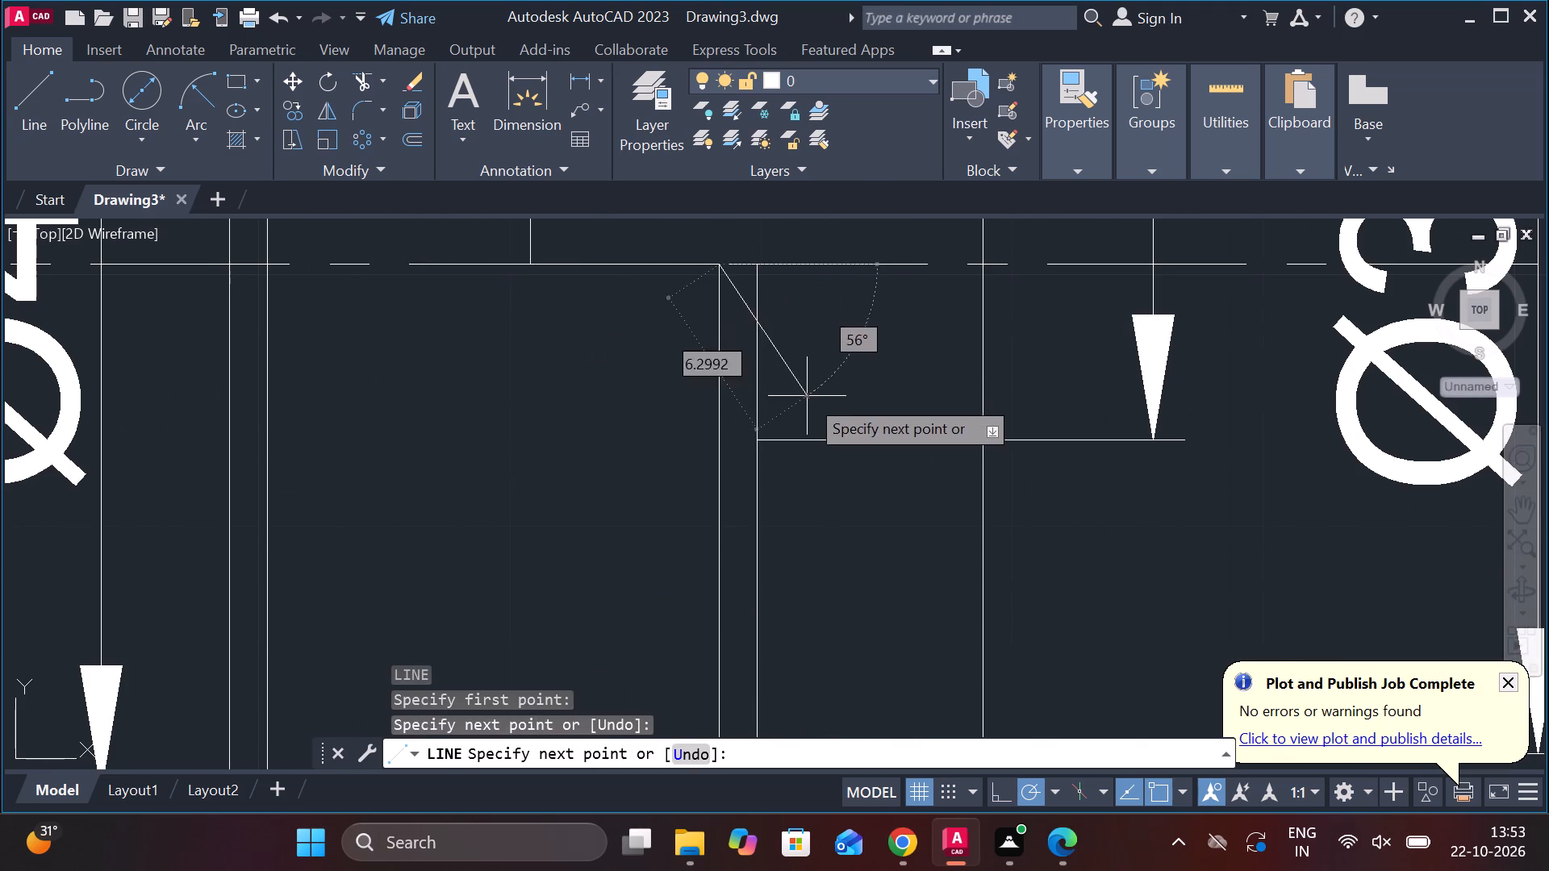
# Erase the horizontal line in the stepped round part's lower half where the Ø42 dimension ends.
pyautogui.scroll(-2, 812, 413)
pyautogui.moveTo(829, 437); pyautogui.dragTo(832, 377, button='middle')
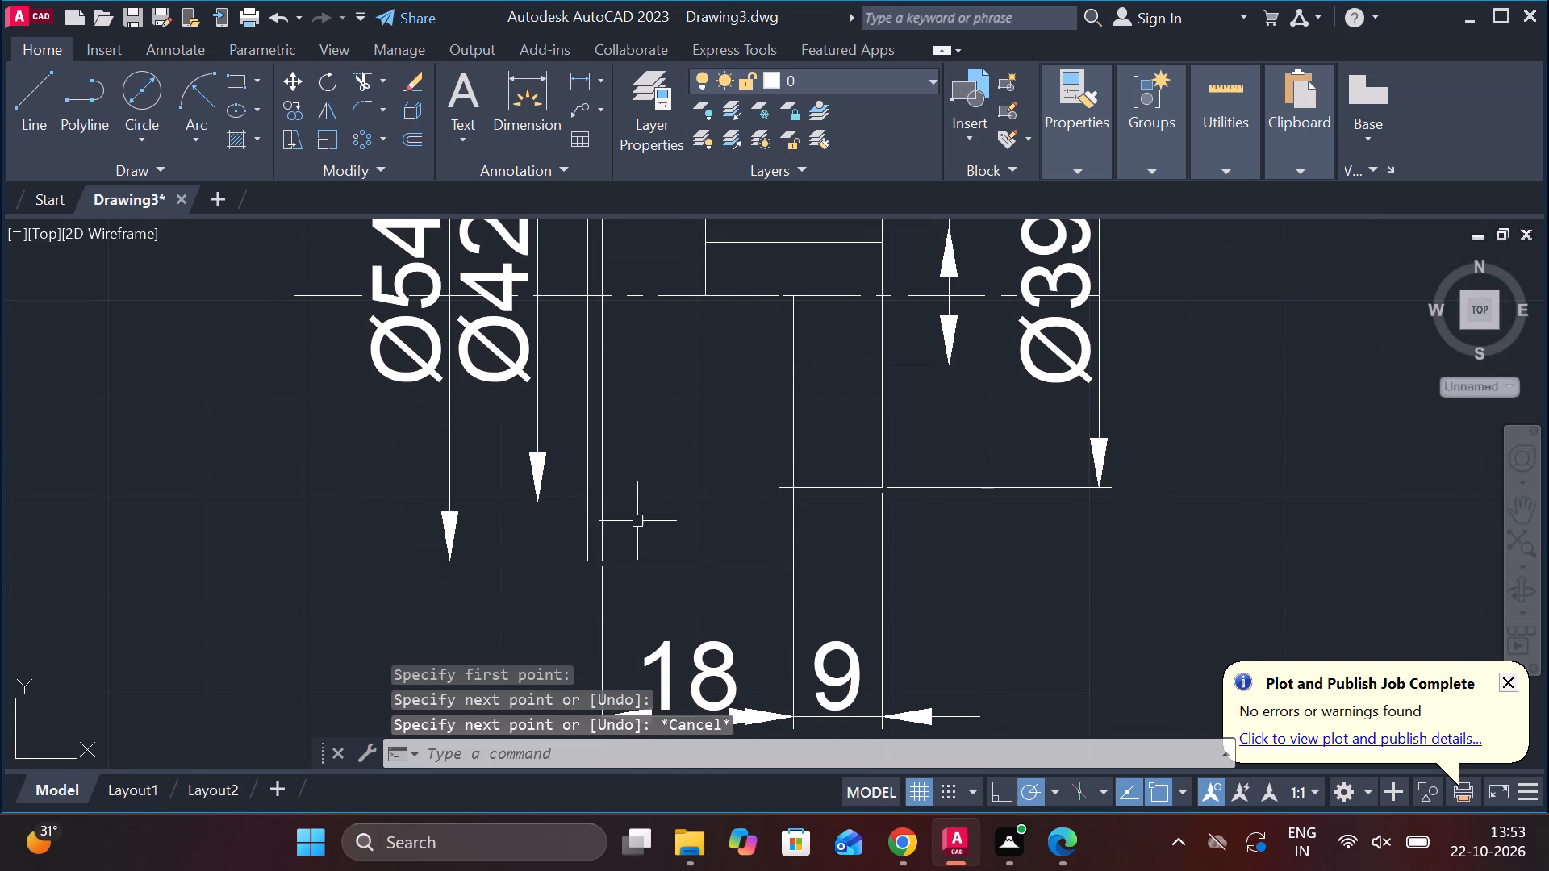
pyautogui.moveTo(633, 527); pyautogui.dragTo(674, 456, button='middle')
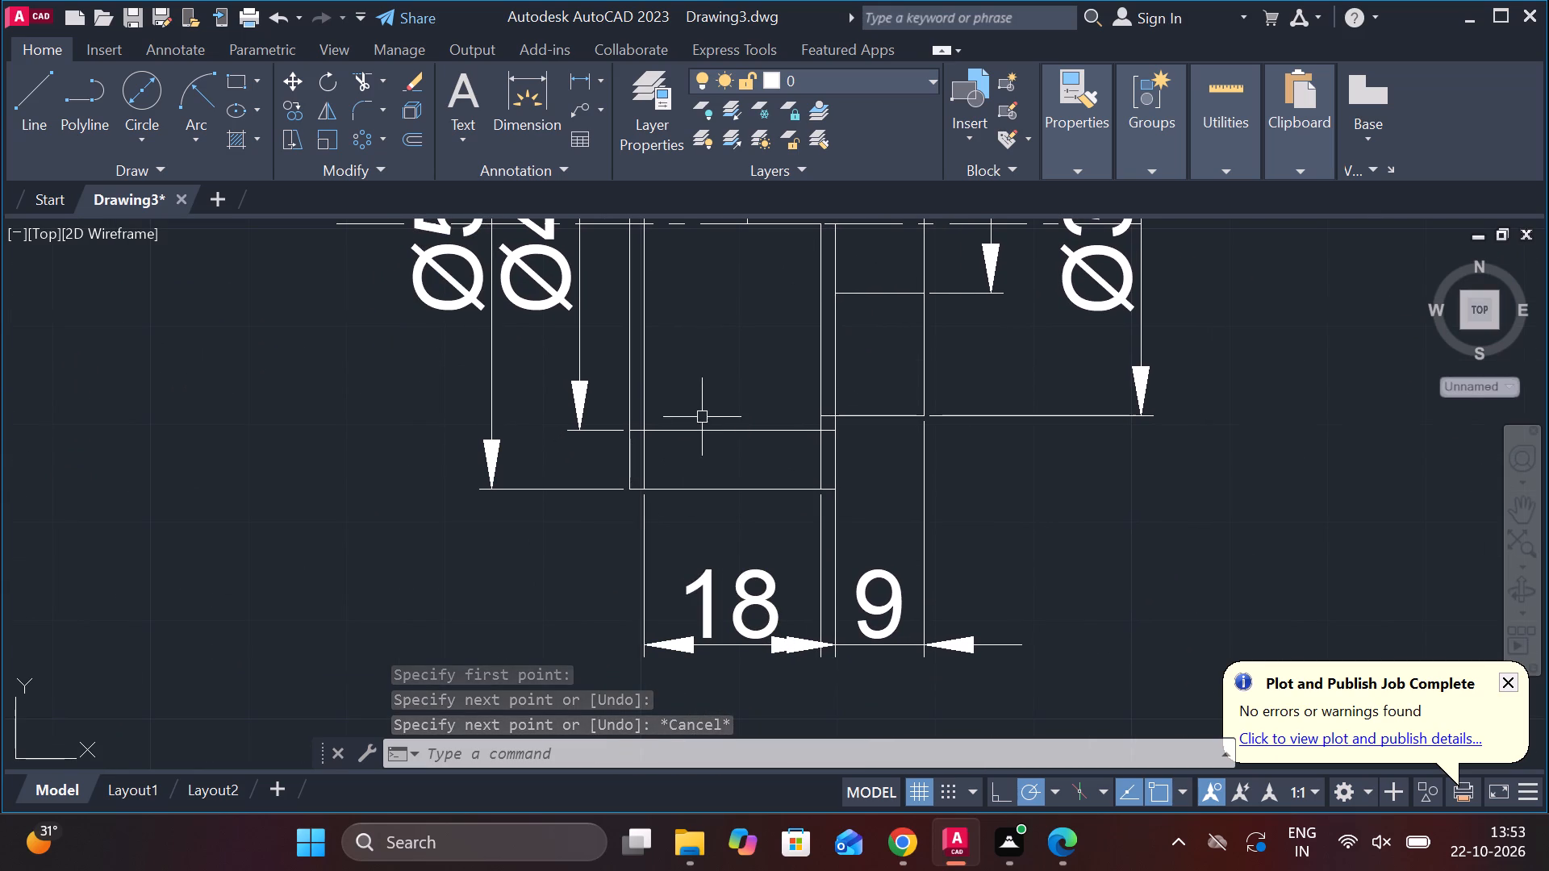
pyautogui.click(702, 429)
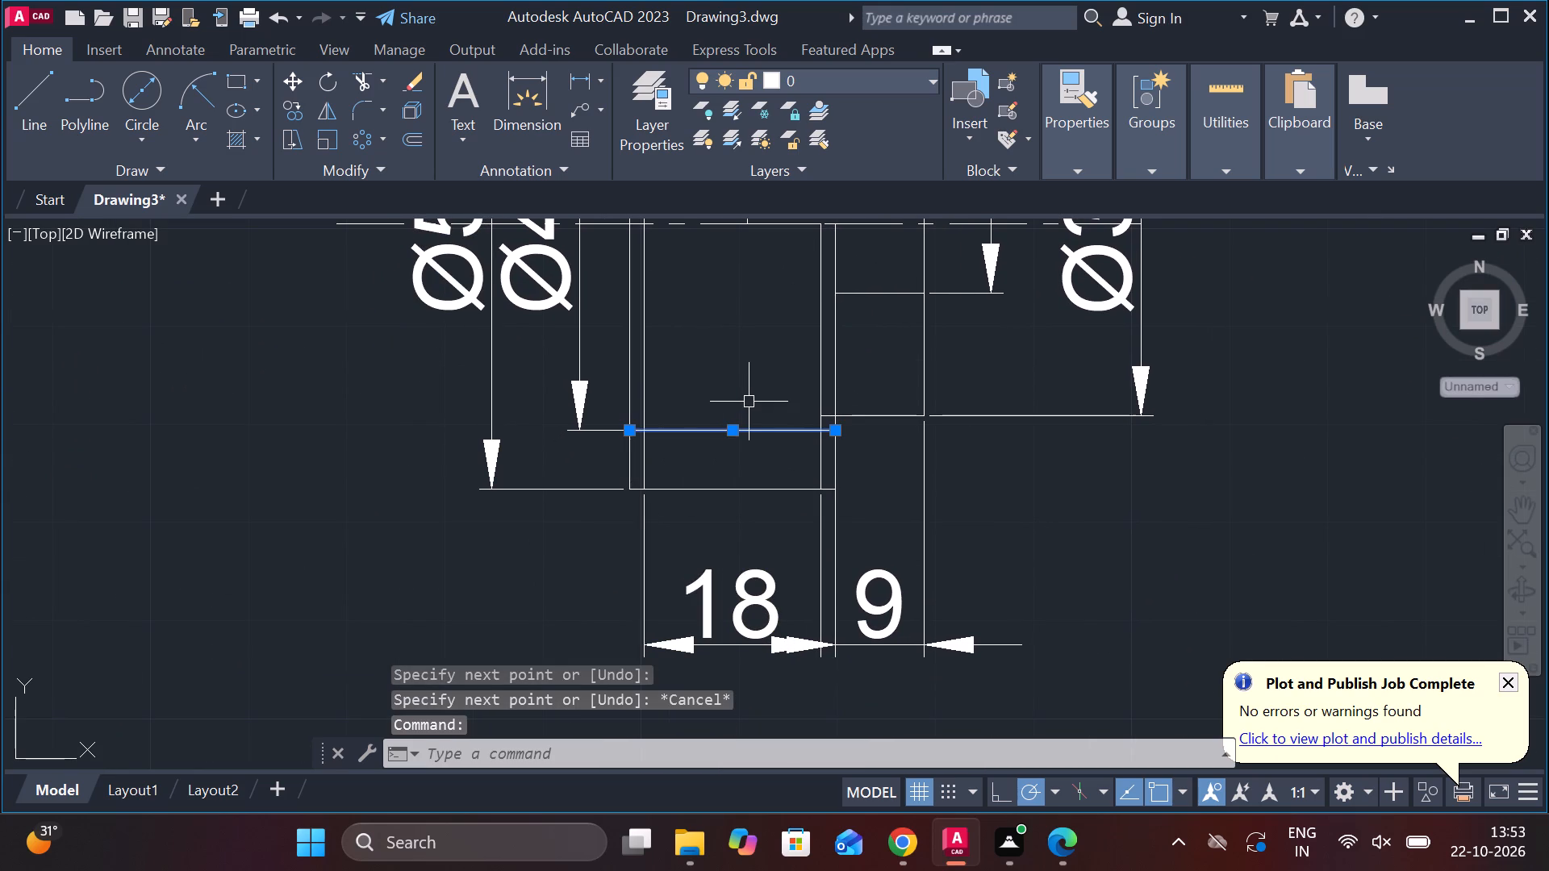
pyautogui.press('Escape')
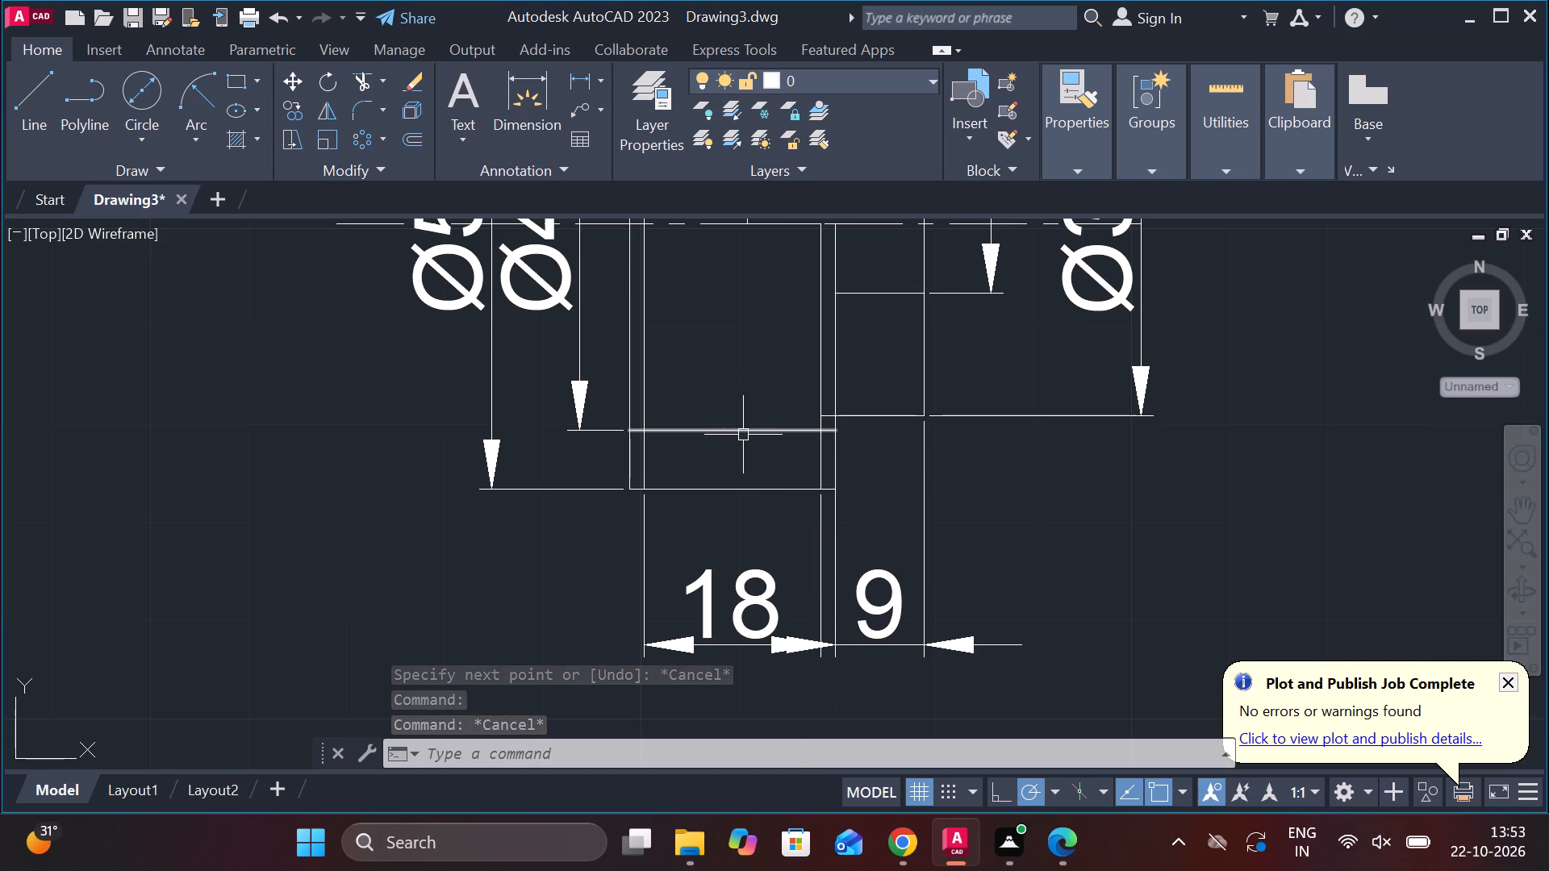
pyautogui.scroll(-1, 743, 435)
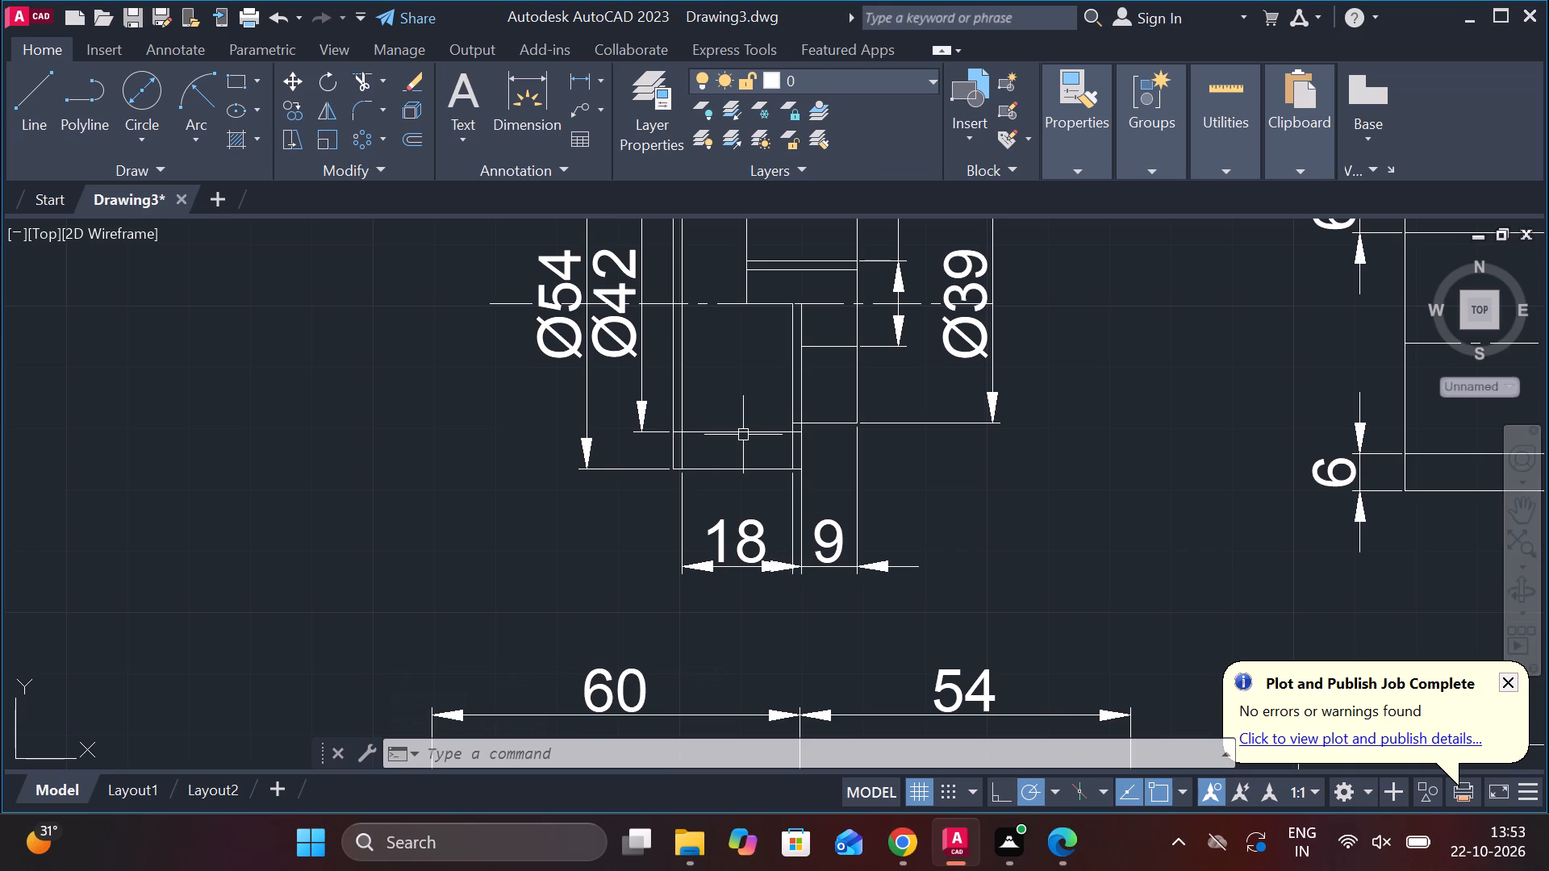
pyautogui.scroll(-1, 765, 444)
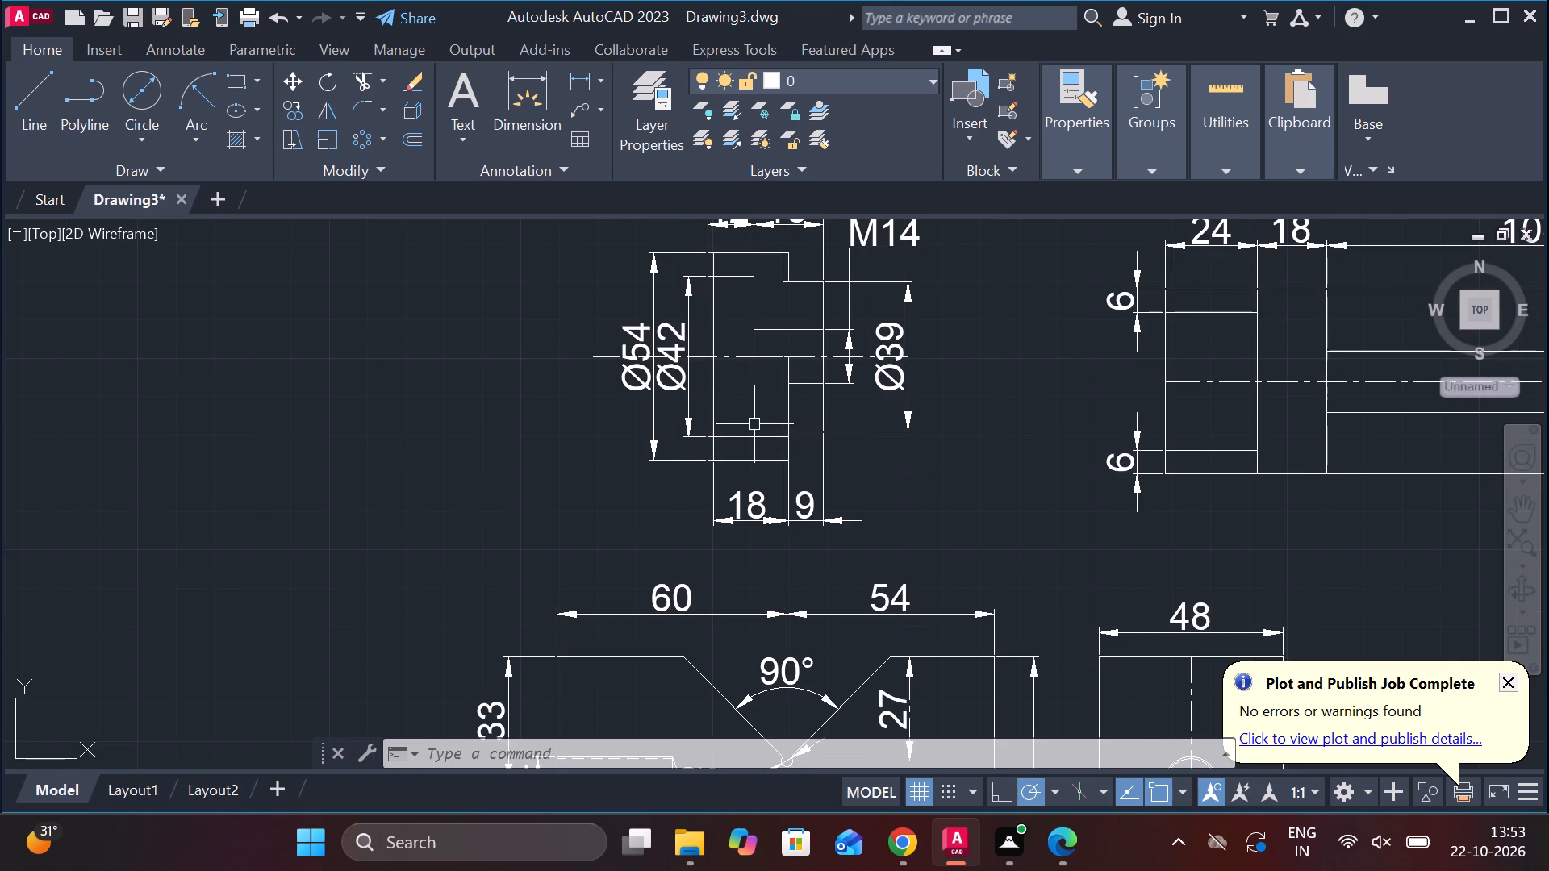
pyautogui.click(754, 434)
pyautogui.write('E')
pyautogui.press('space')
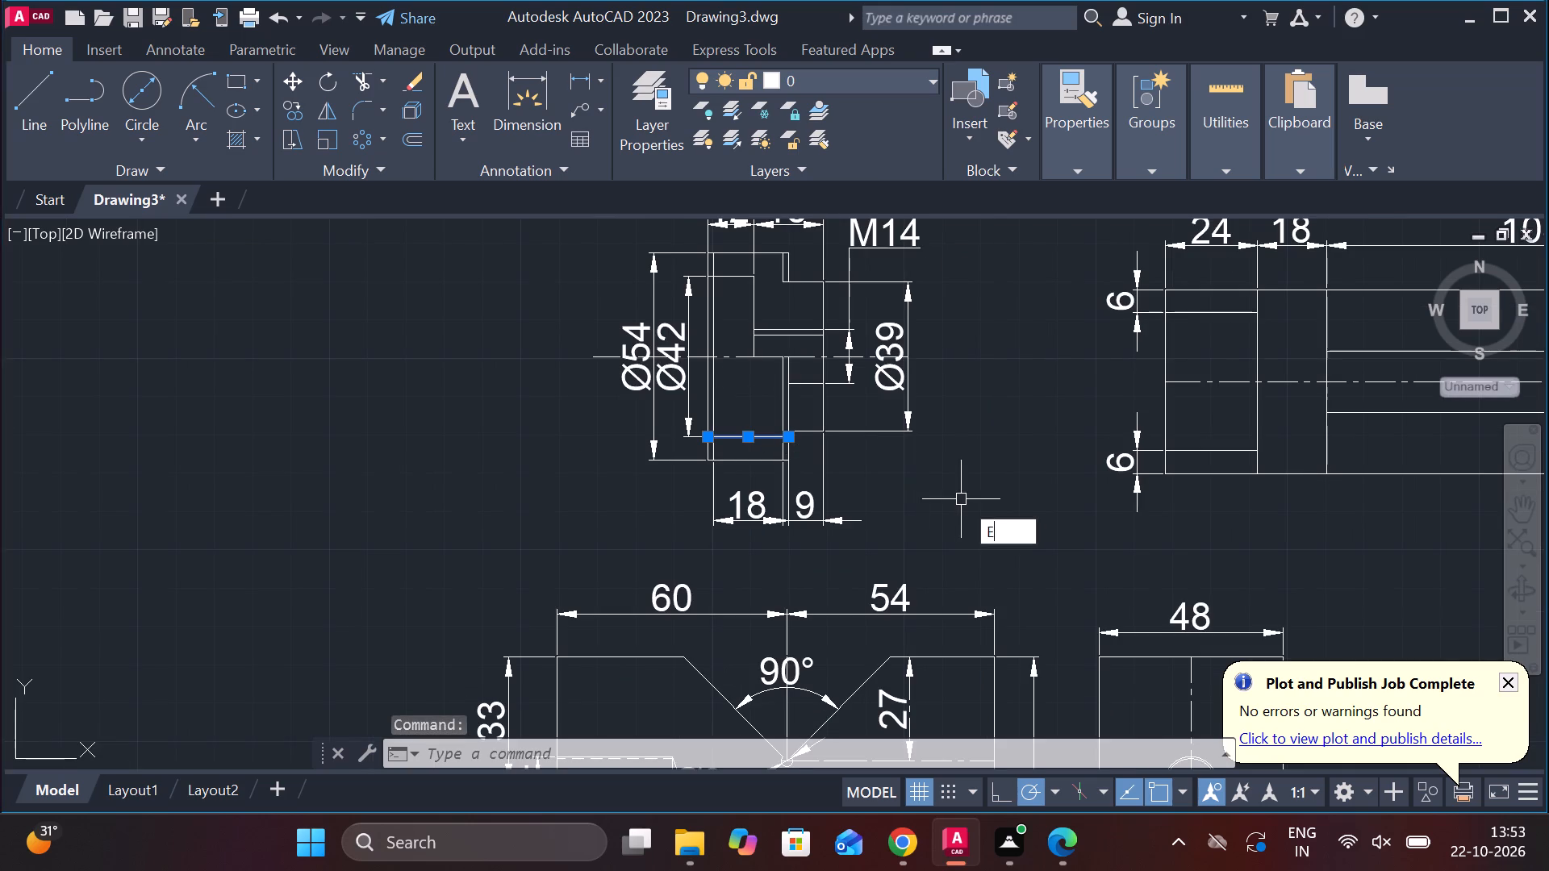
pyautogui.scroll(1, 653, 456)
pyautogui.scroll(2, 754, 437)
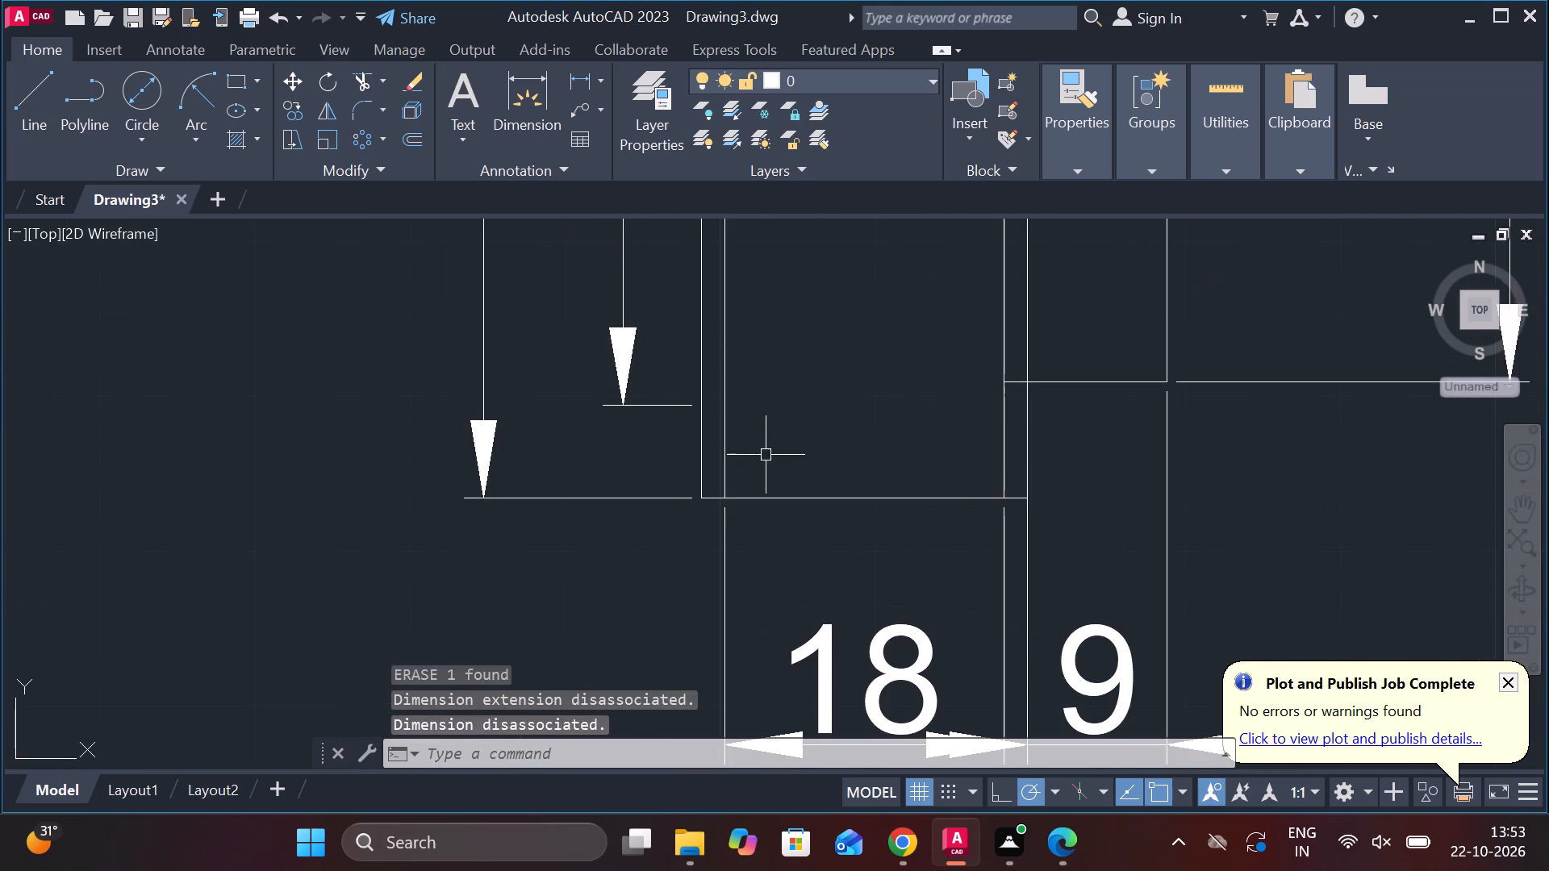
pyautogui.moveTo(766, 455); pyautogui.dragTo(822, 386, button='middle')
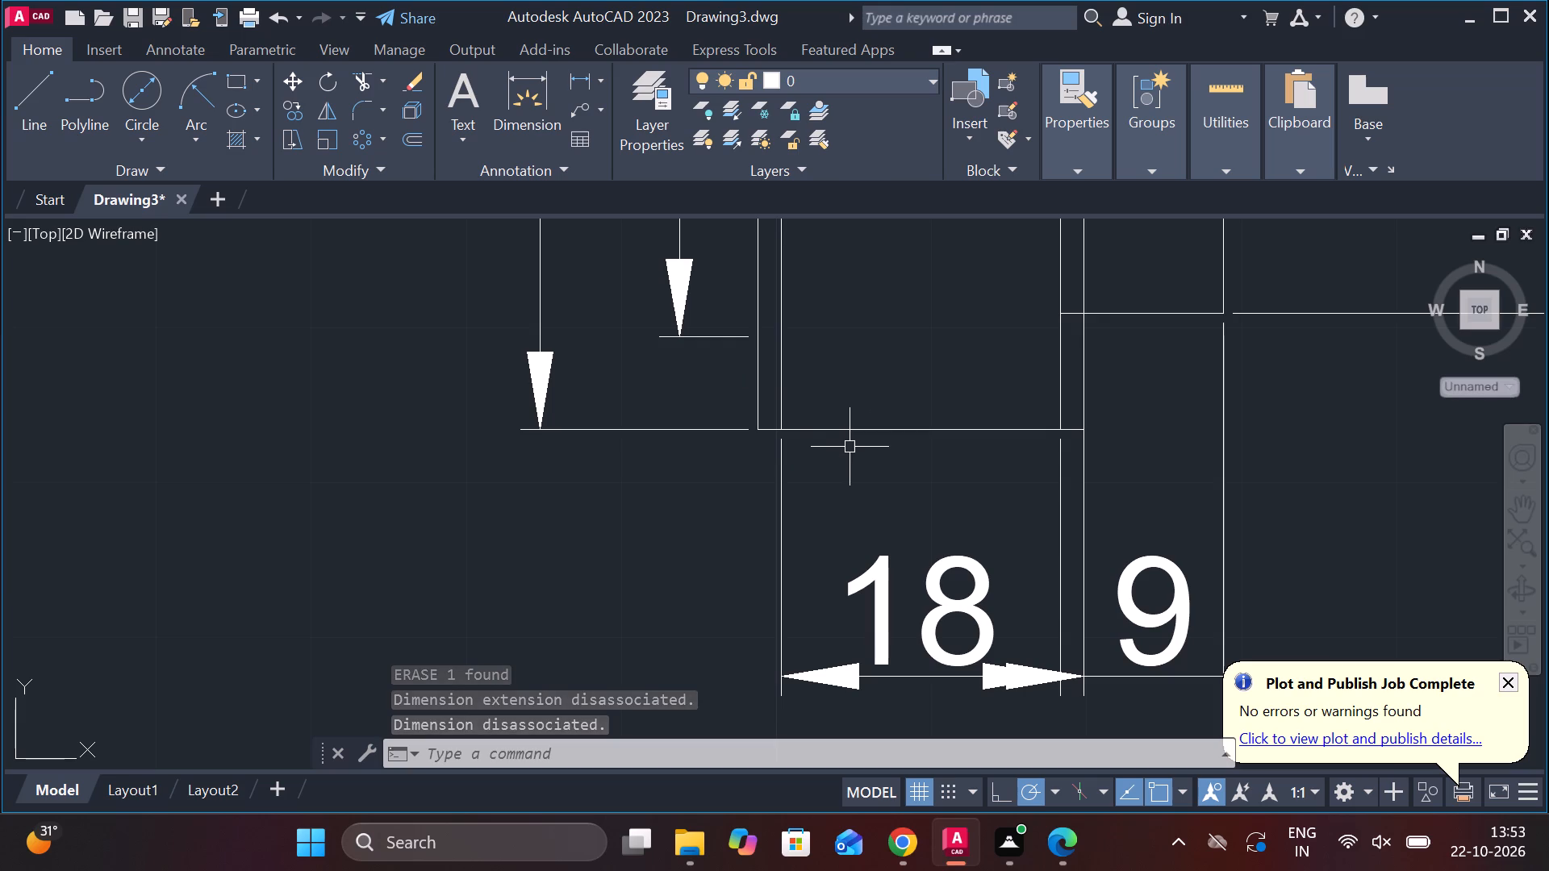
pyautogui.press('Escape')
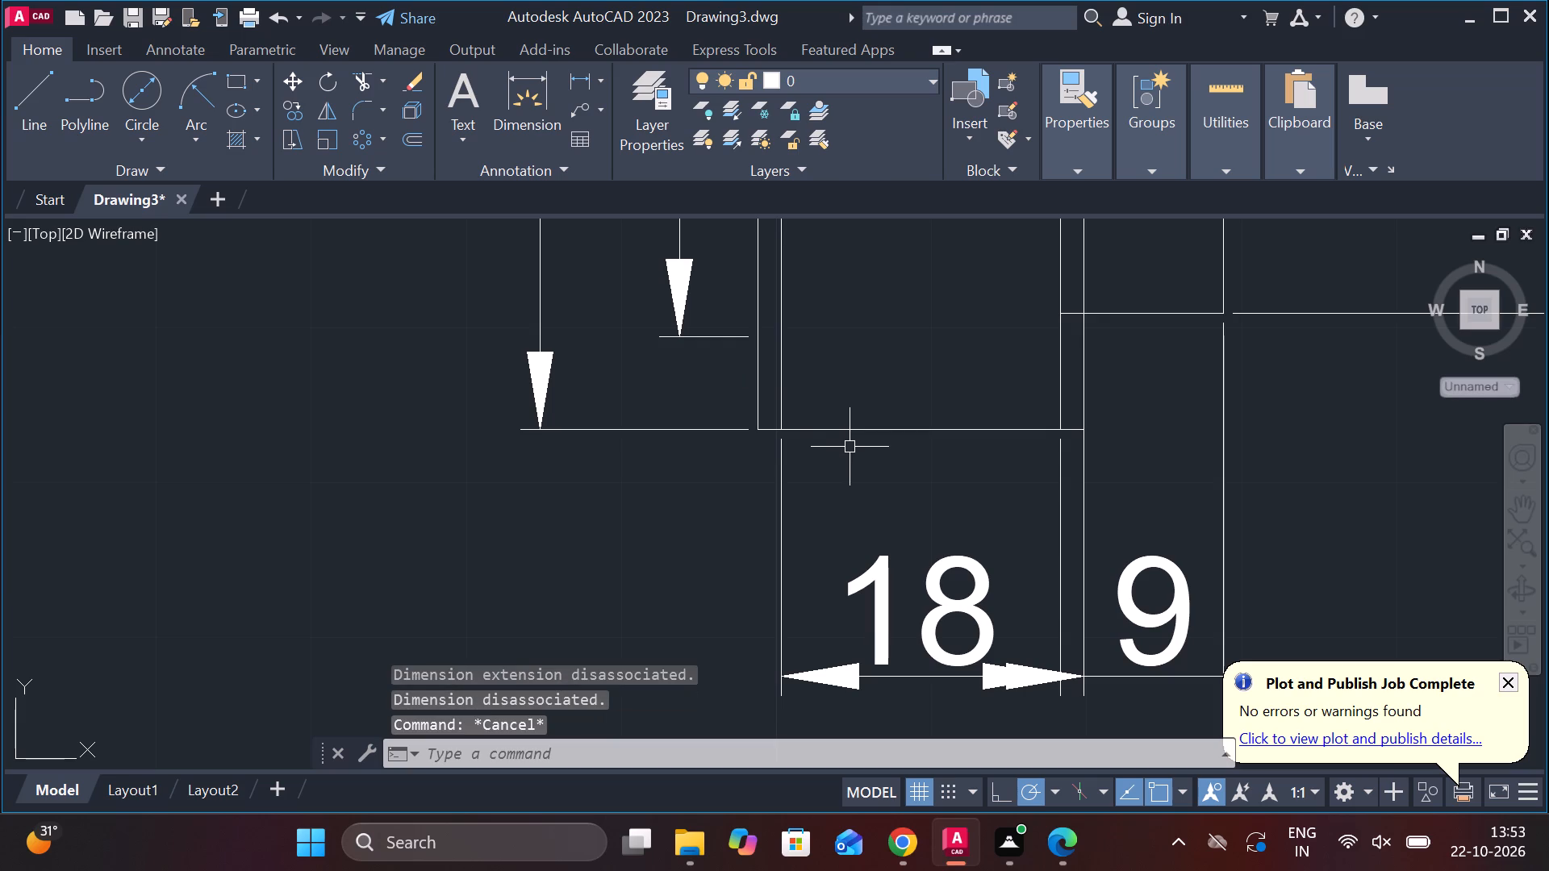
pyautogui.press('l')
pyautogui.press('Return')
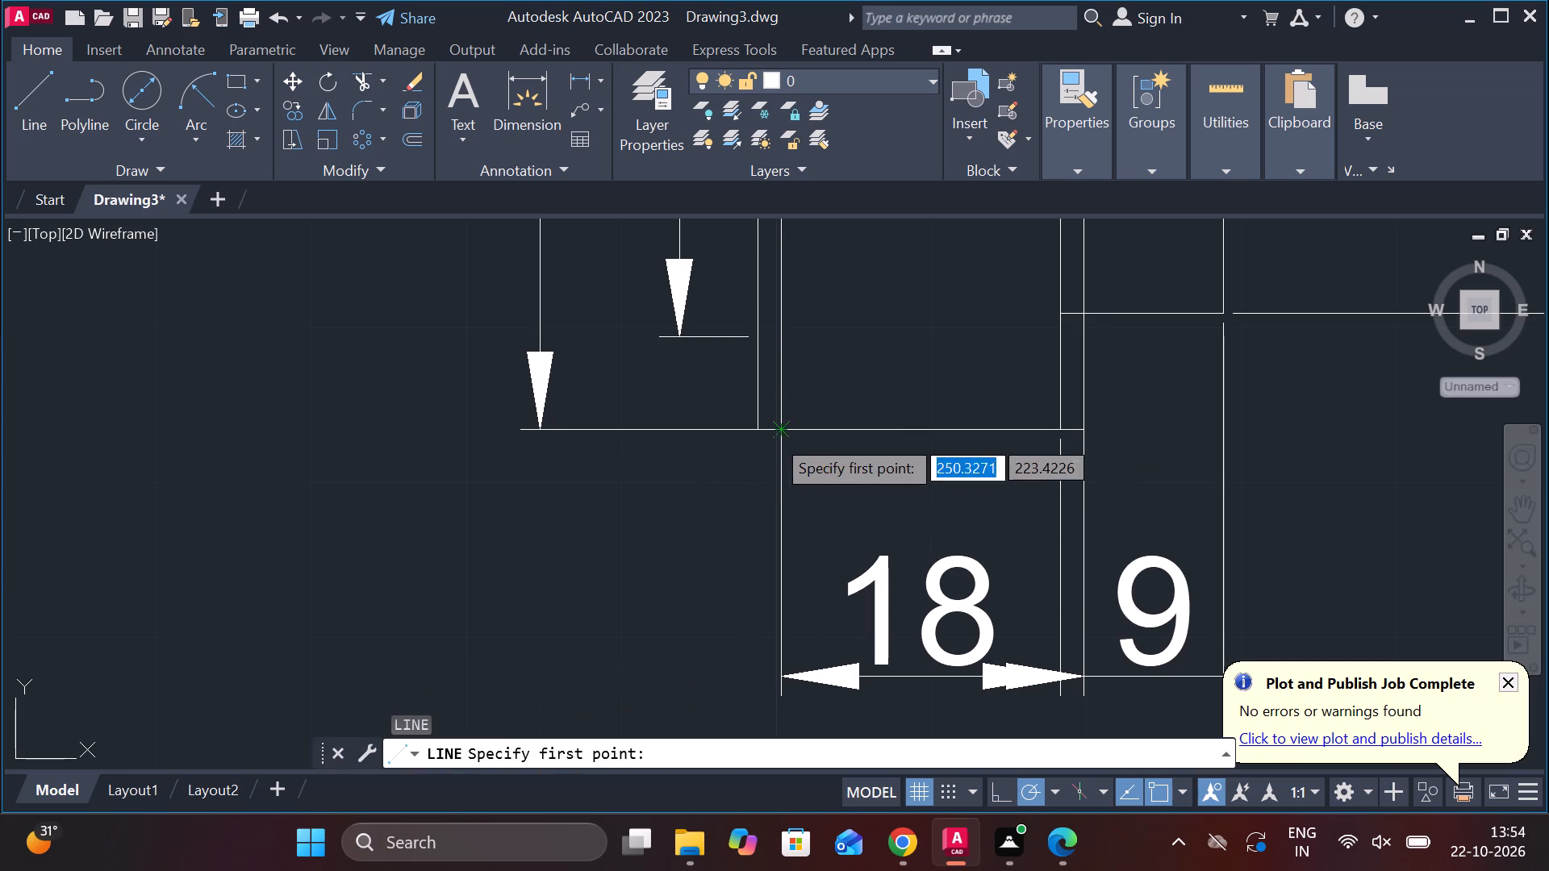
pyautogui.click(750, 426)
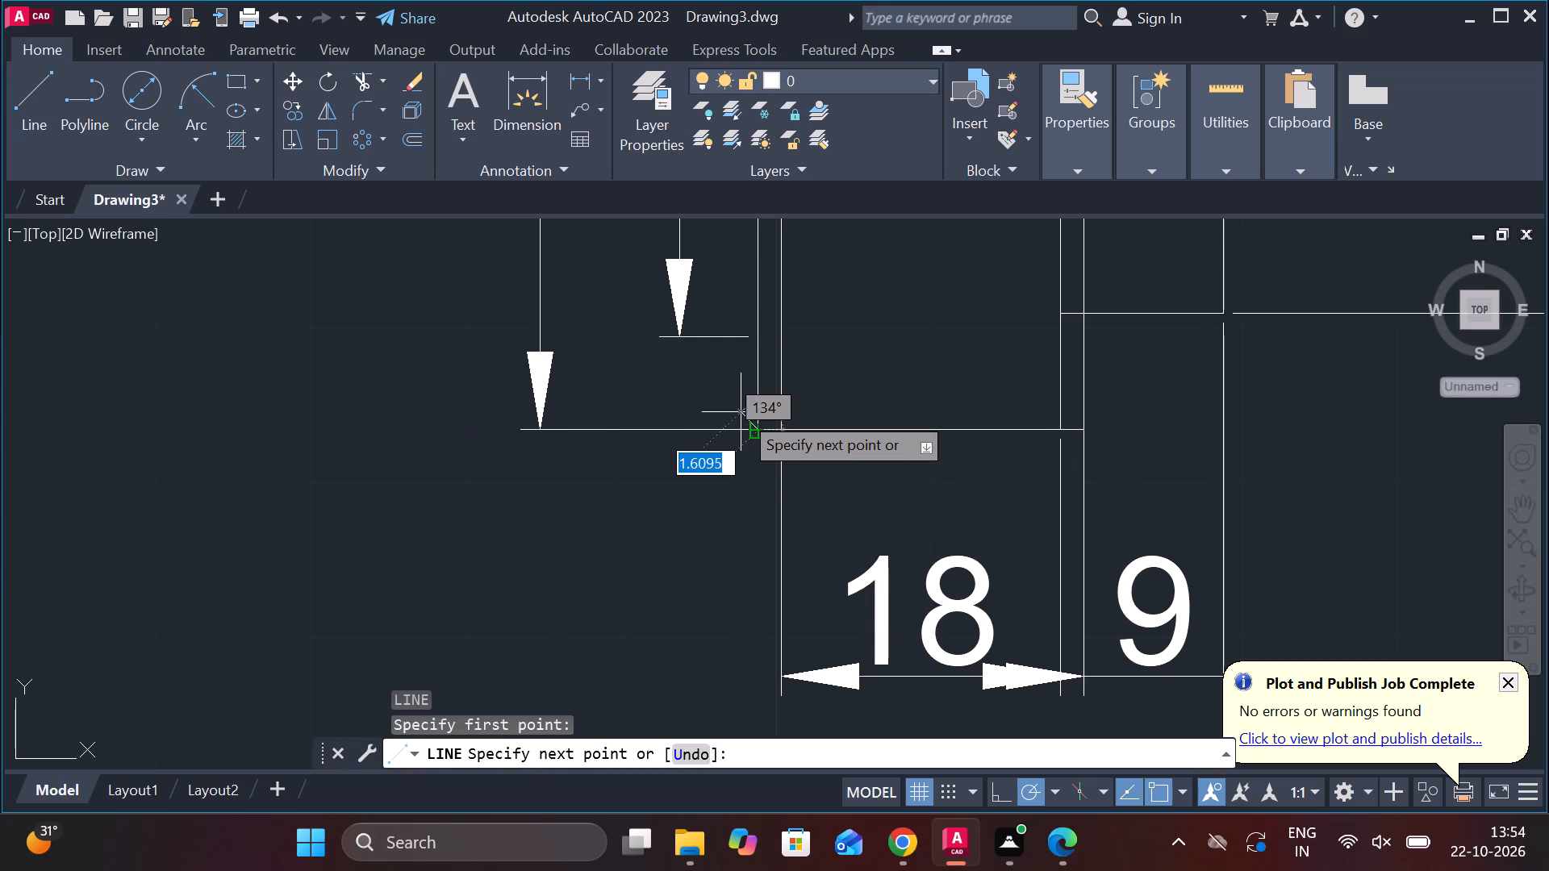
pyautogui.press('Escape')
# Draw a 135° diagonal from the Ø54 flange's inner vertical edge's lower end past its outer edge, undoing a 175 trial segment and choosing 45° tracking.
pyautogui.press('l')
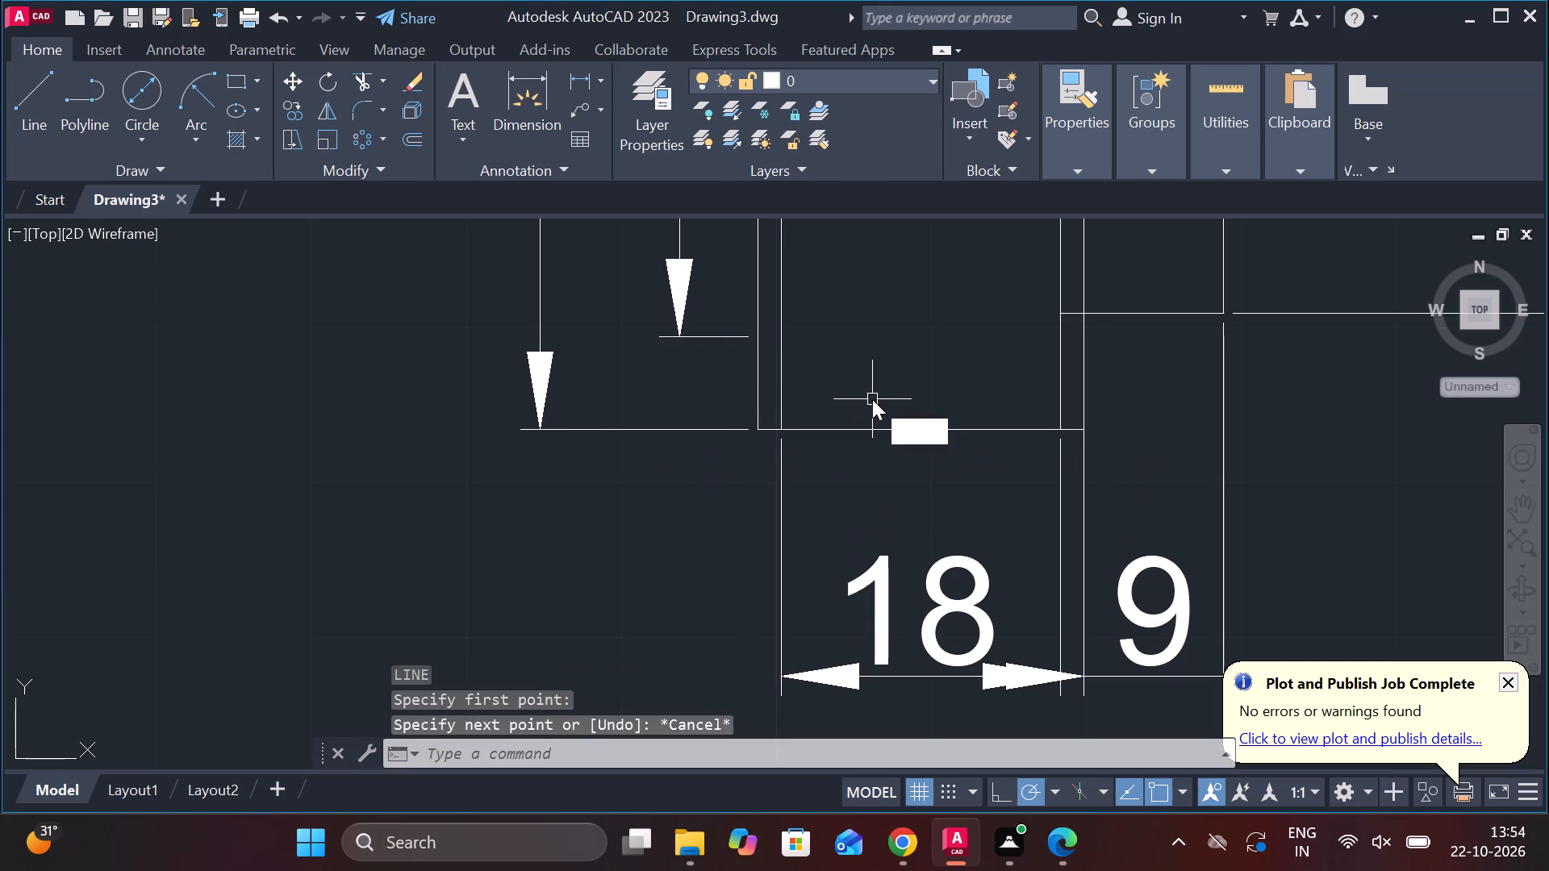
pyautogui.press('Return')
pyautogui.click(774, 426)
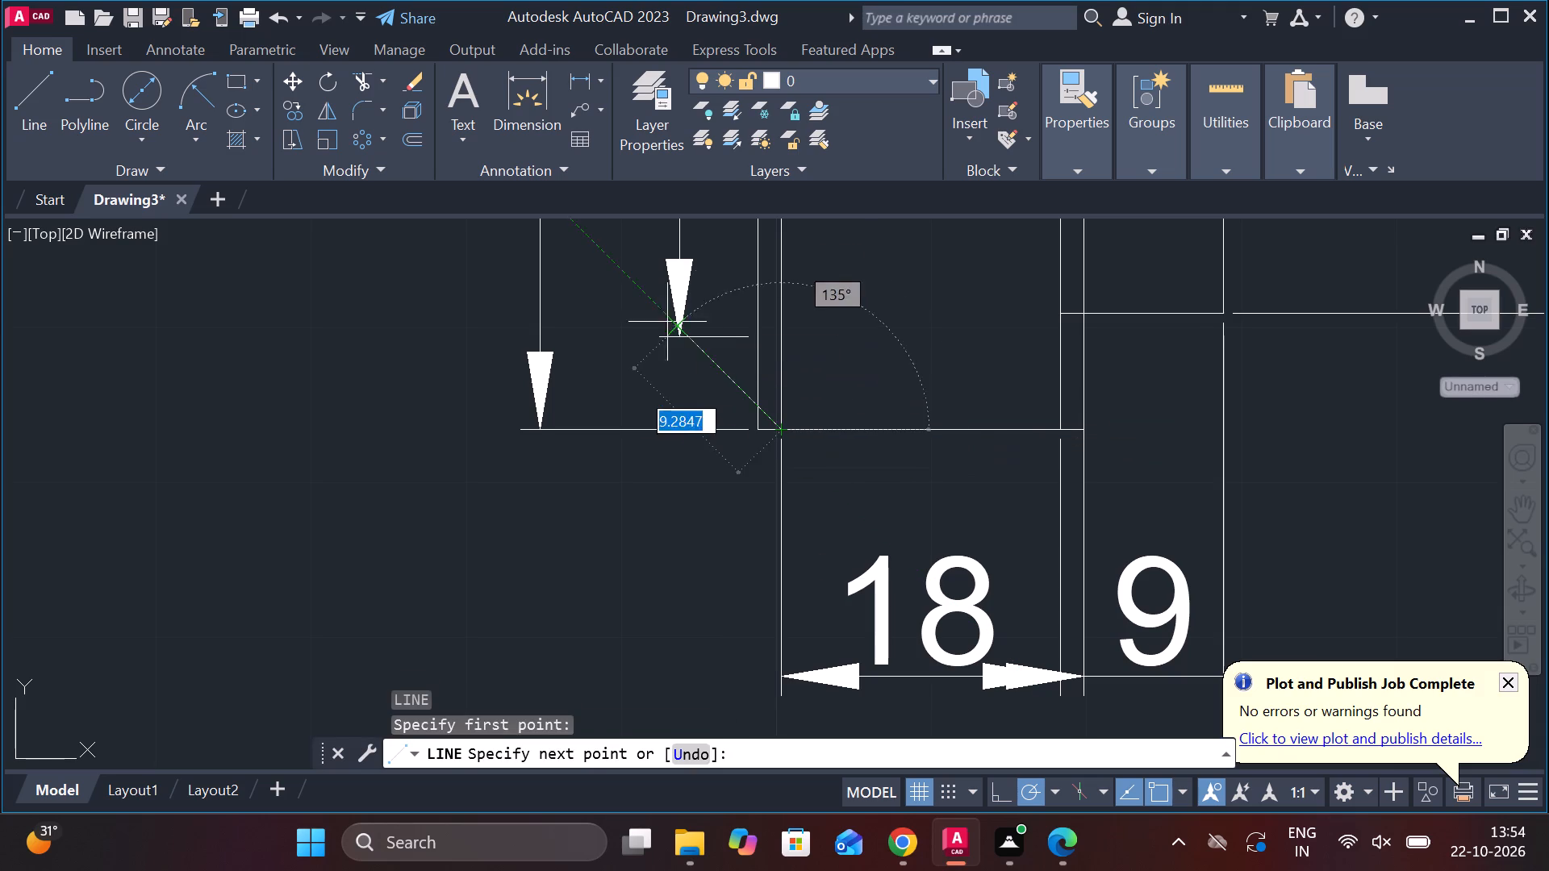
pyautogui.press('Tab')
pyautogui.moveTo(746, 357); pyautogui.dragTo(758, 432, button='middle')
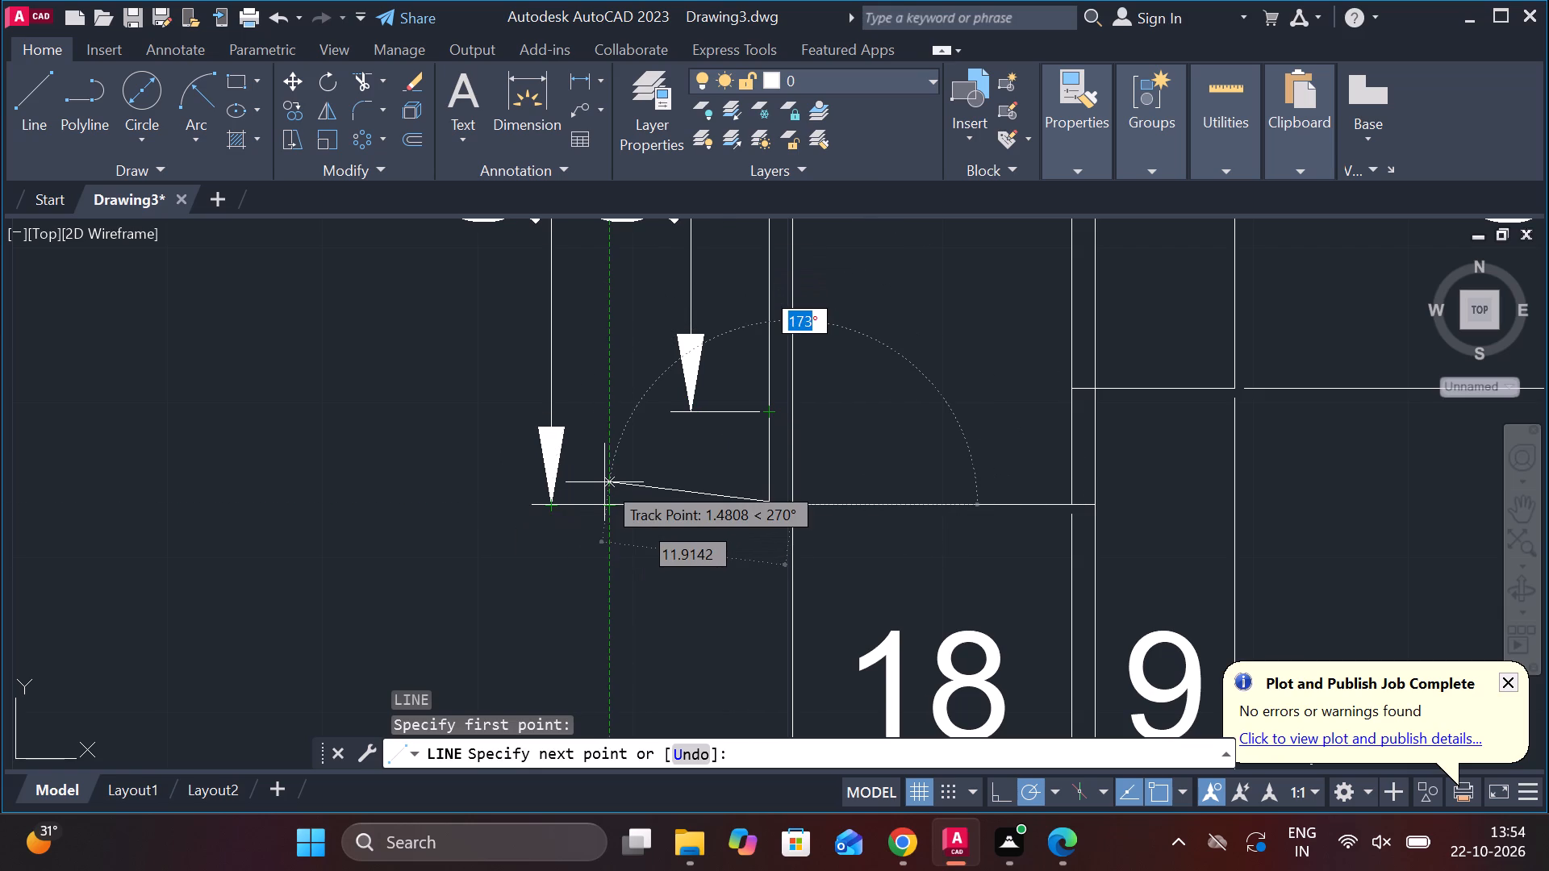
pyautogui.press('1')
pyautogui.write('75')
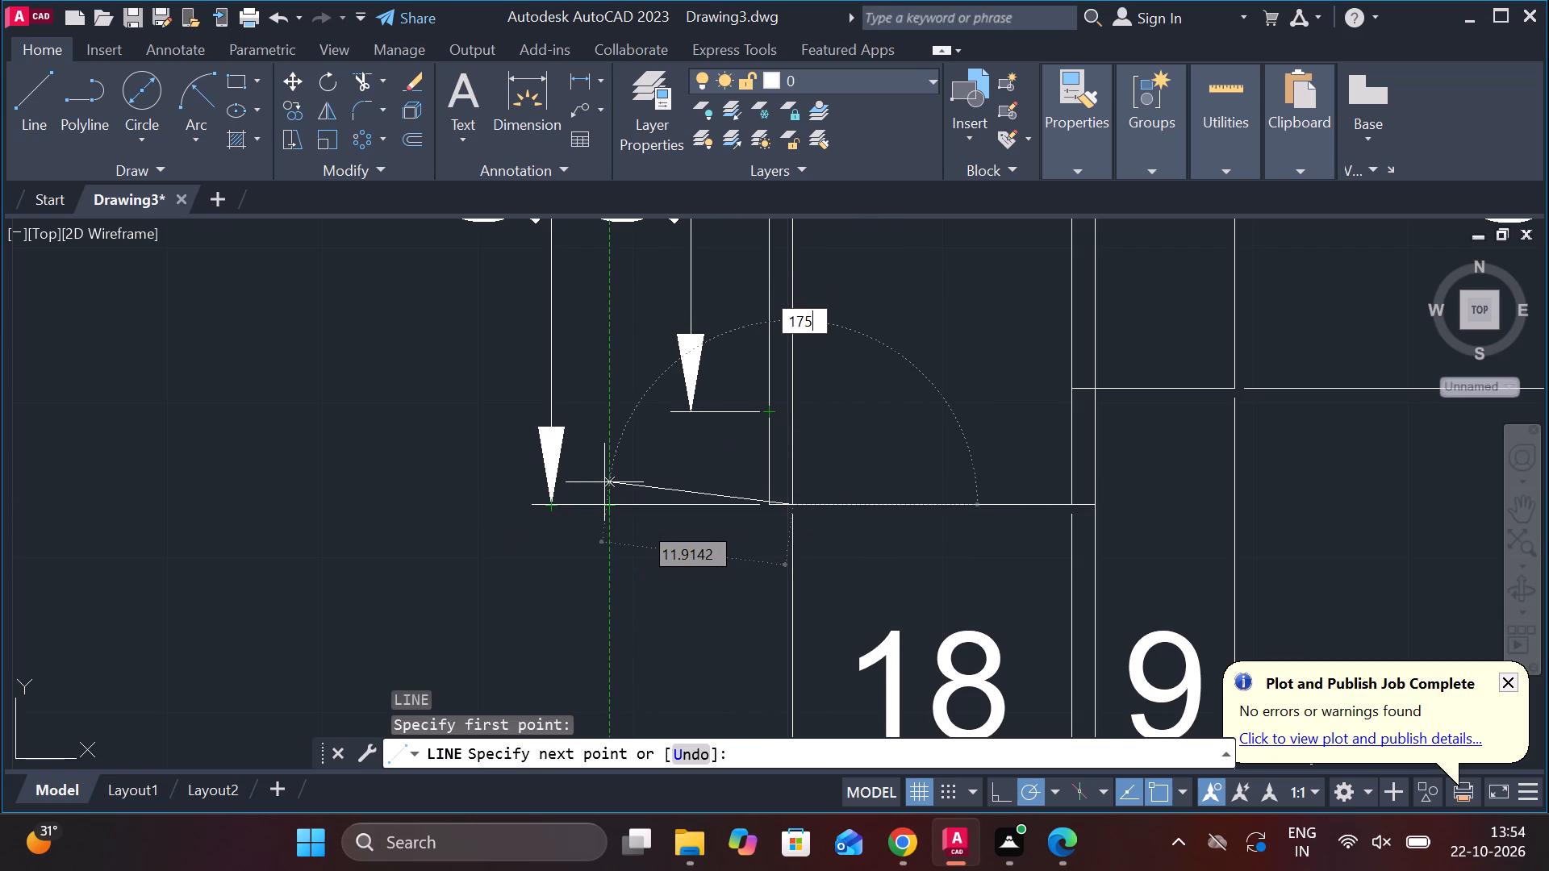
pyautogui.press('Return')
pyautogui.scroll(2, 737, 489)
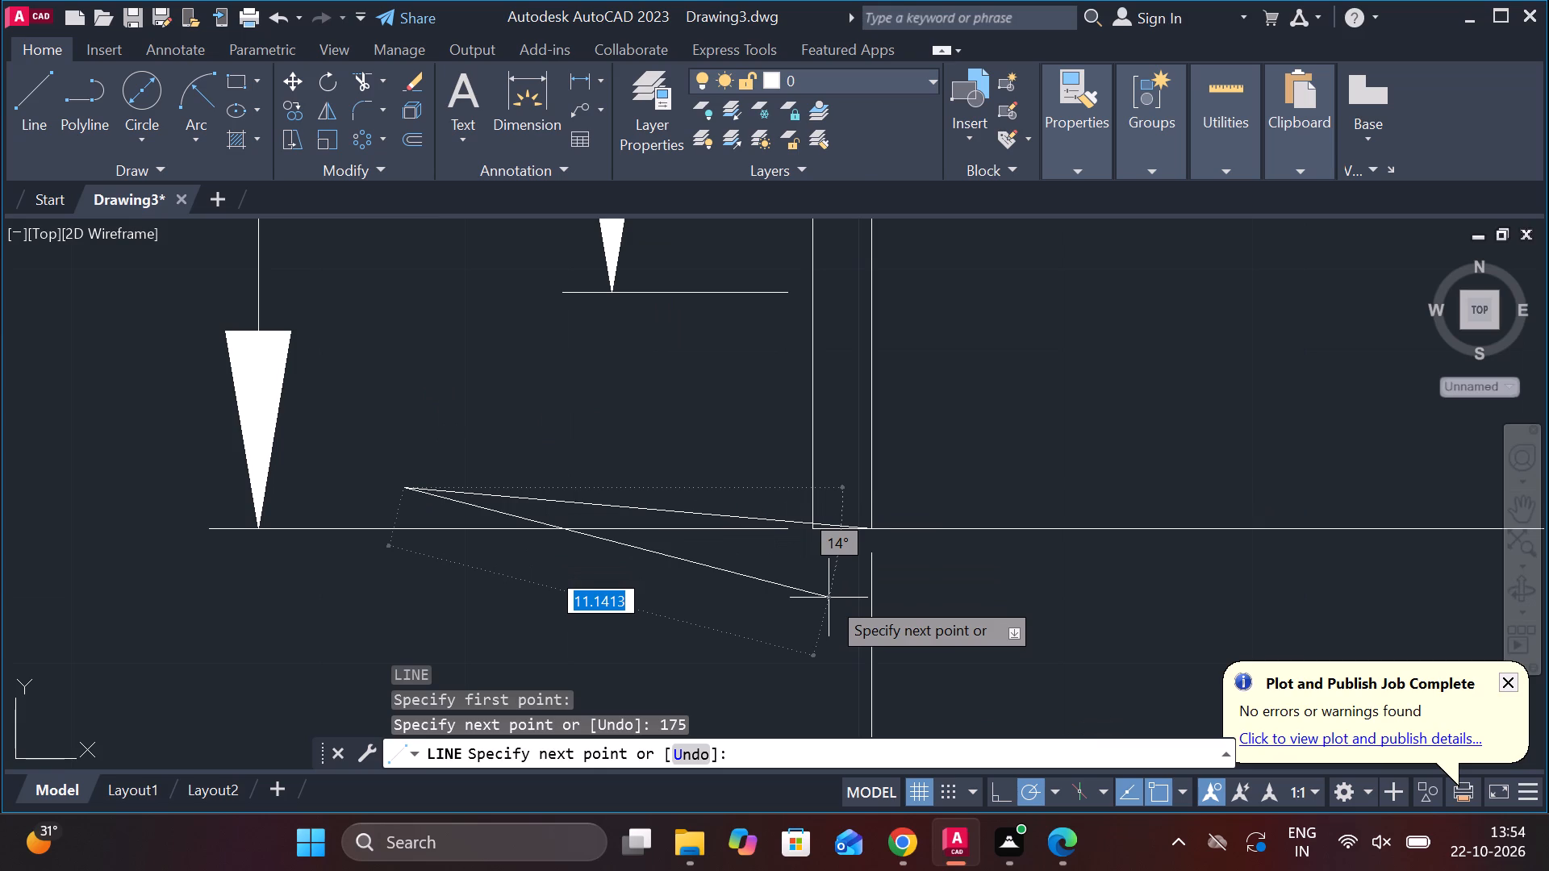
pyautogui.hotkey('ctrl', 'z')
pyautogui.scroll(2, 794, 455)
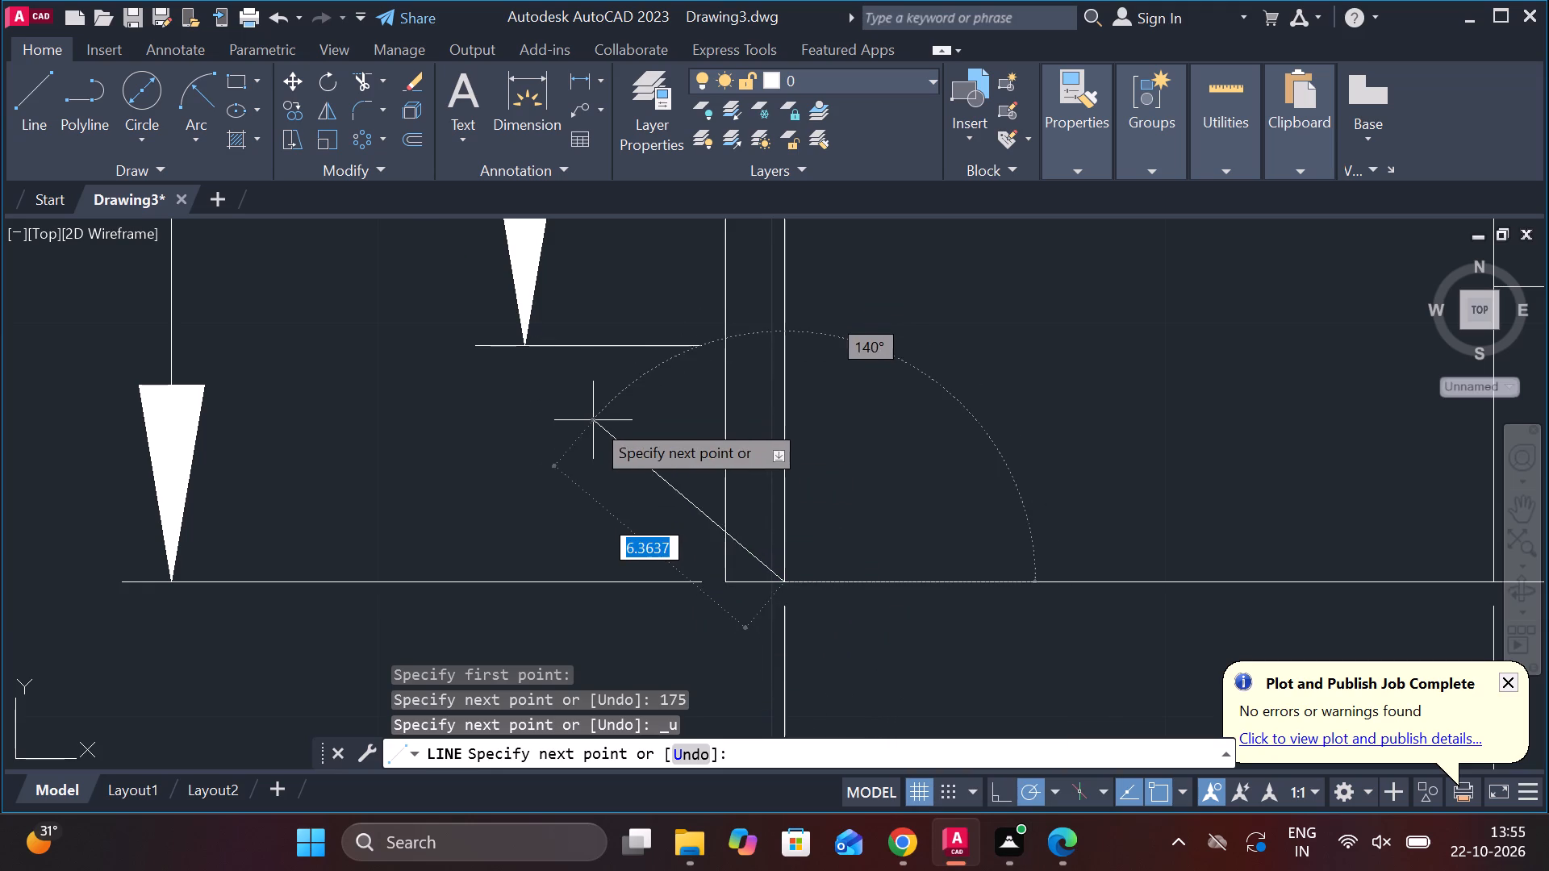
pyautogui.click(1050, 791)
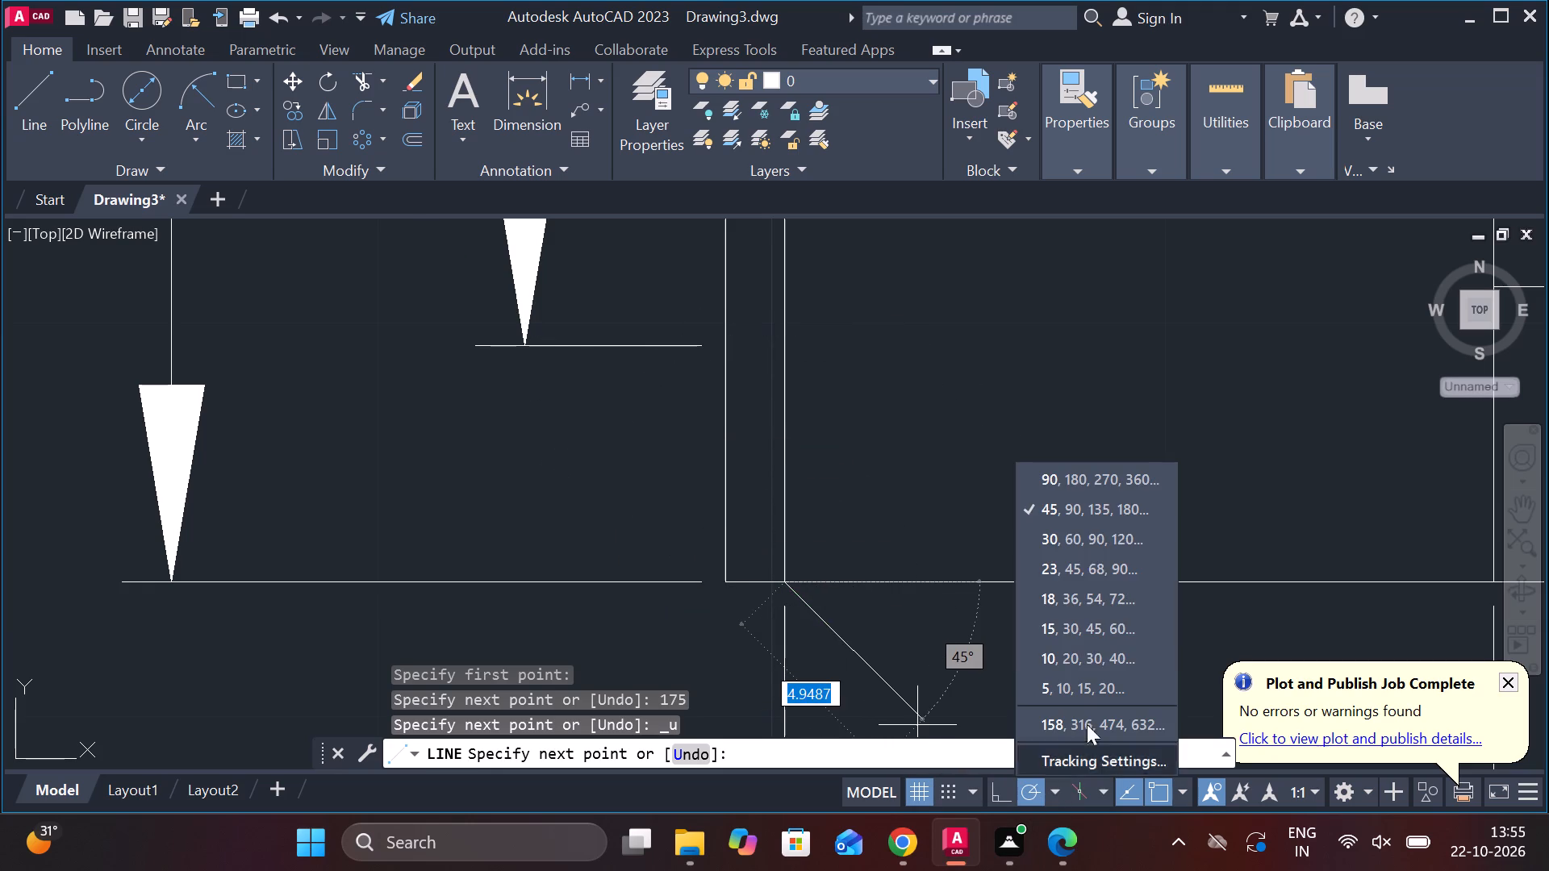
pyautogui.click(1070, 509)
pyautogui.click(653, 444)
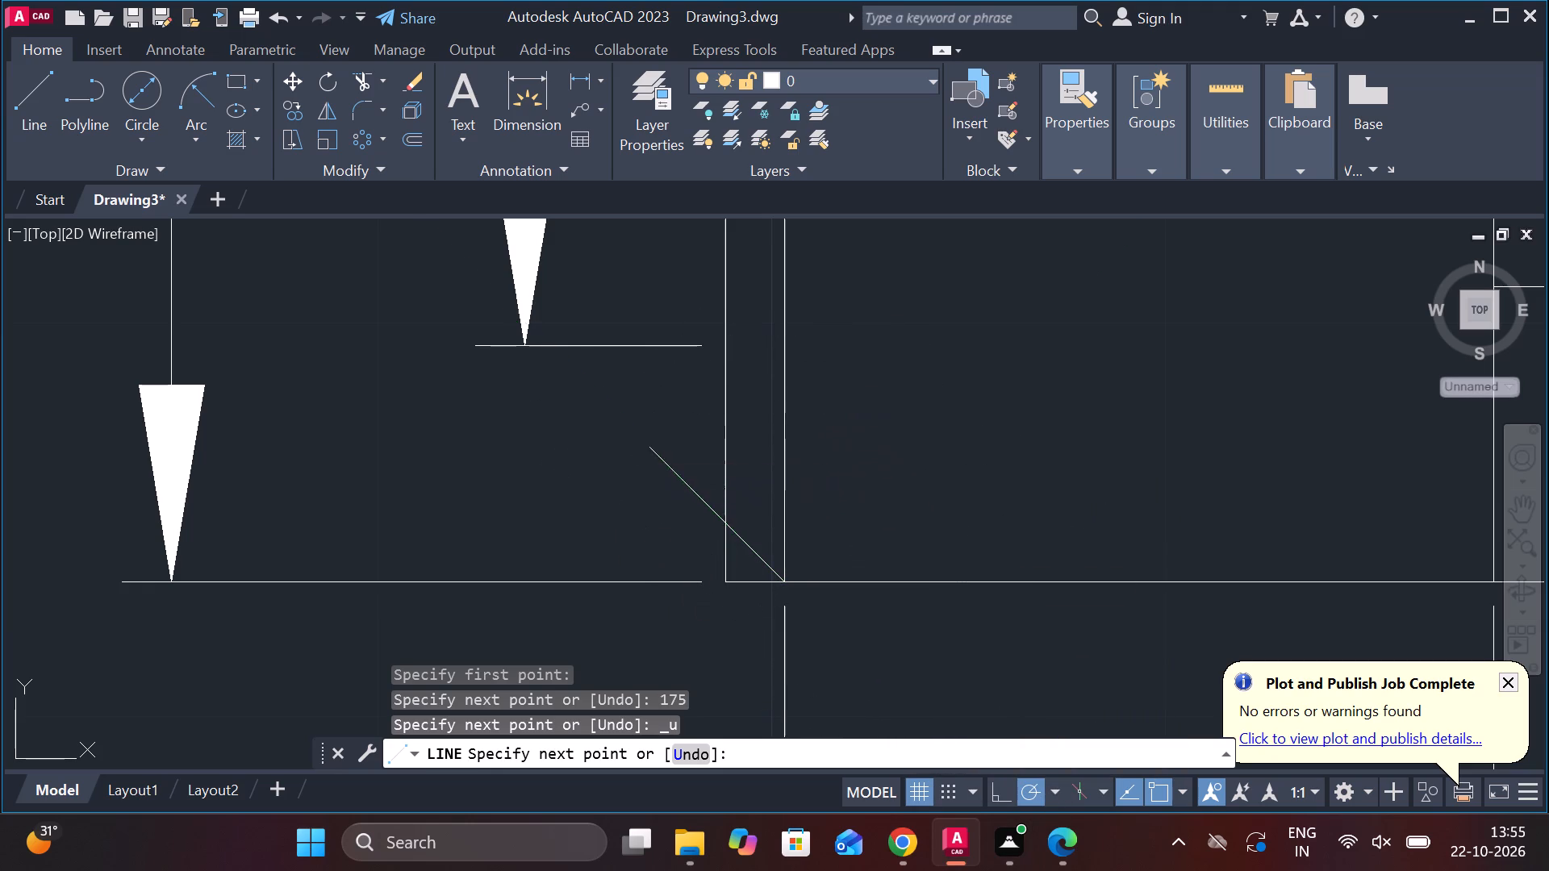
pyautogui.press('Escape')
# Trim the diagonal's overhang and the outer vertical edge below it; try trimming the bottom-edge stub, and undo that trim.
pyautogui.write('TR')
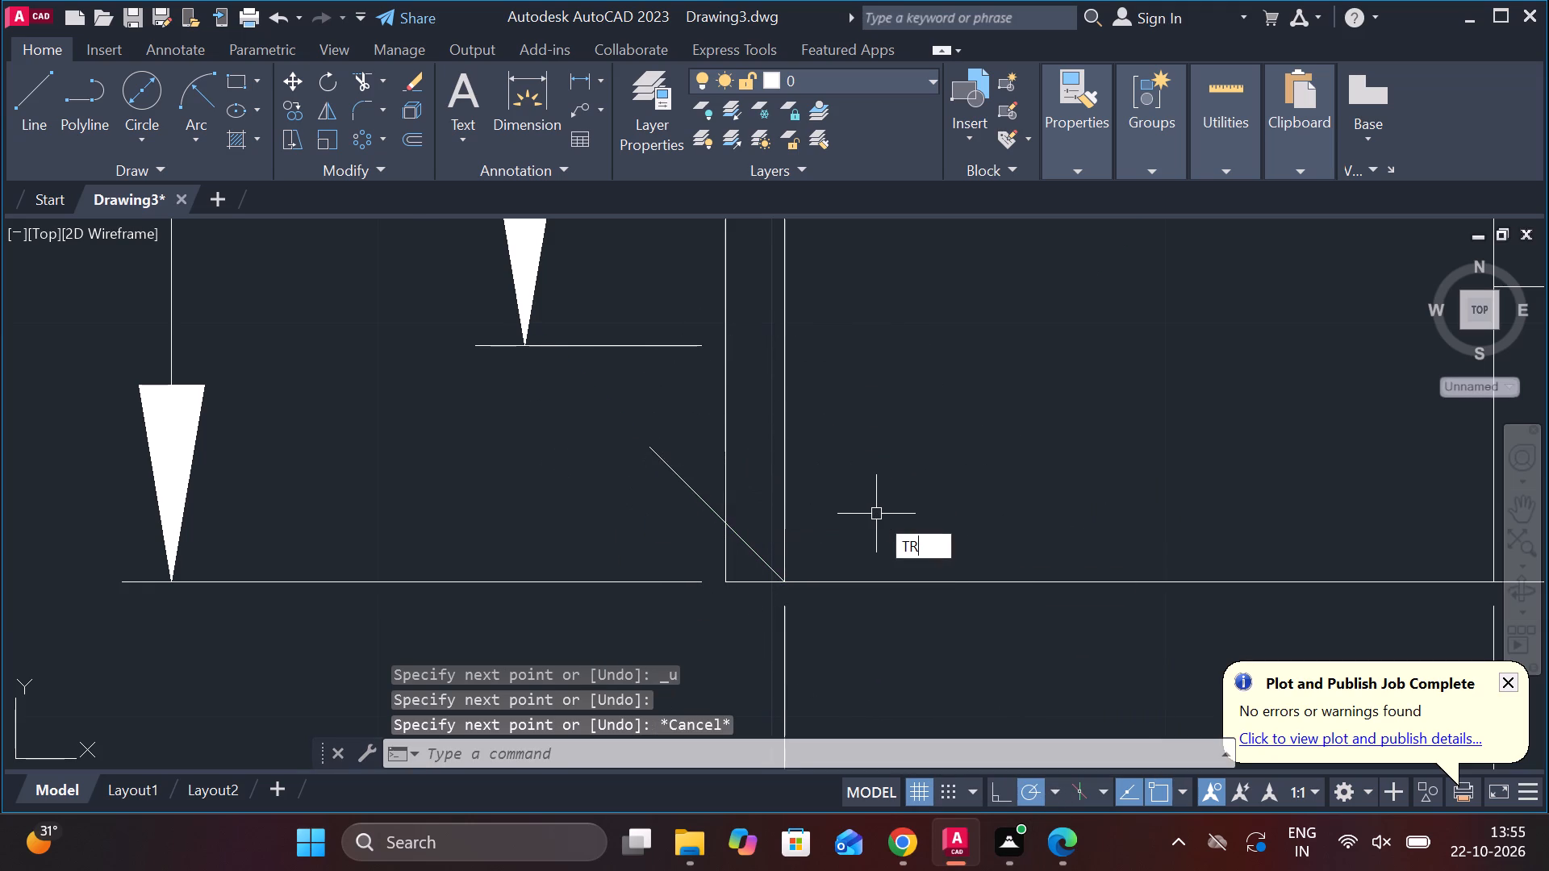
pyautogui.press('space')
pyautogui.click(687, 496)
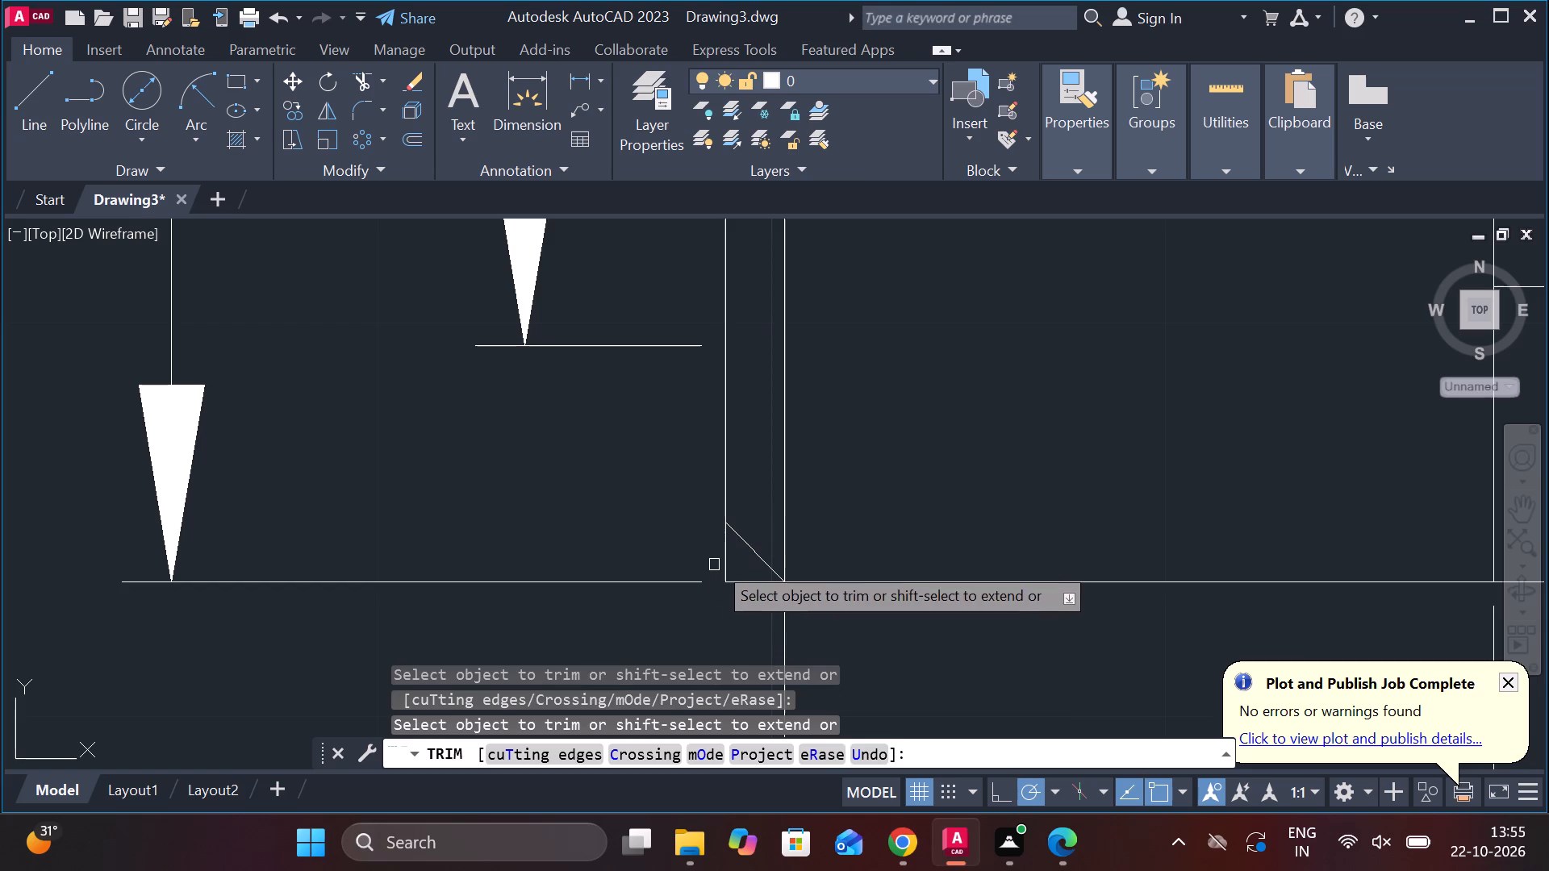
pyautogui.click(720, 548)
pyautogui.click(728, 583)
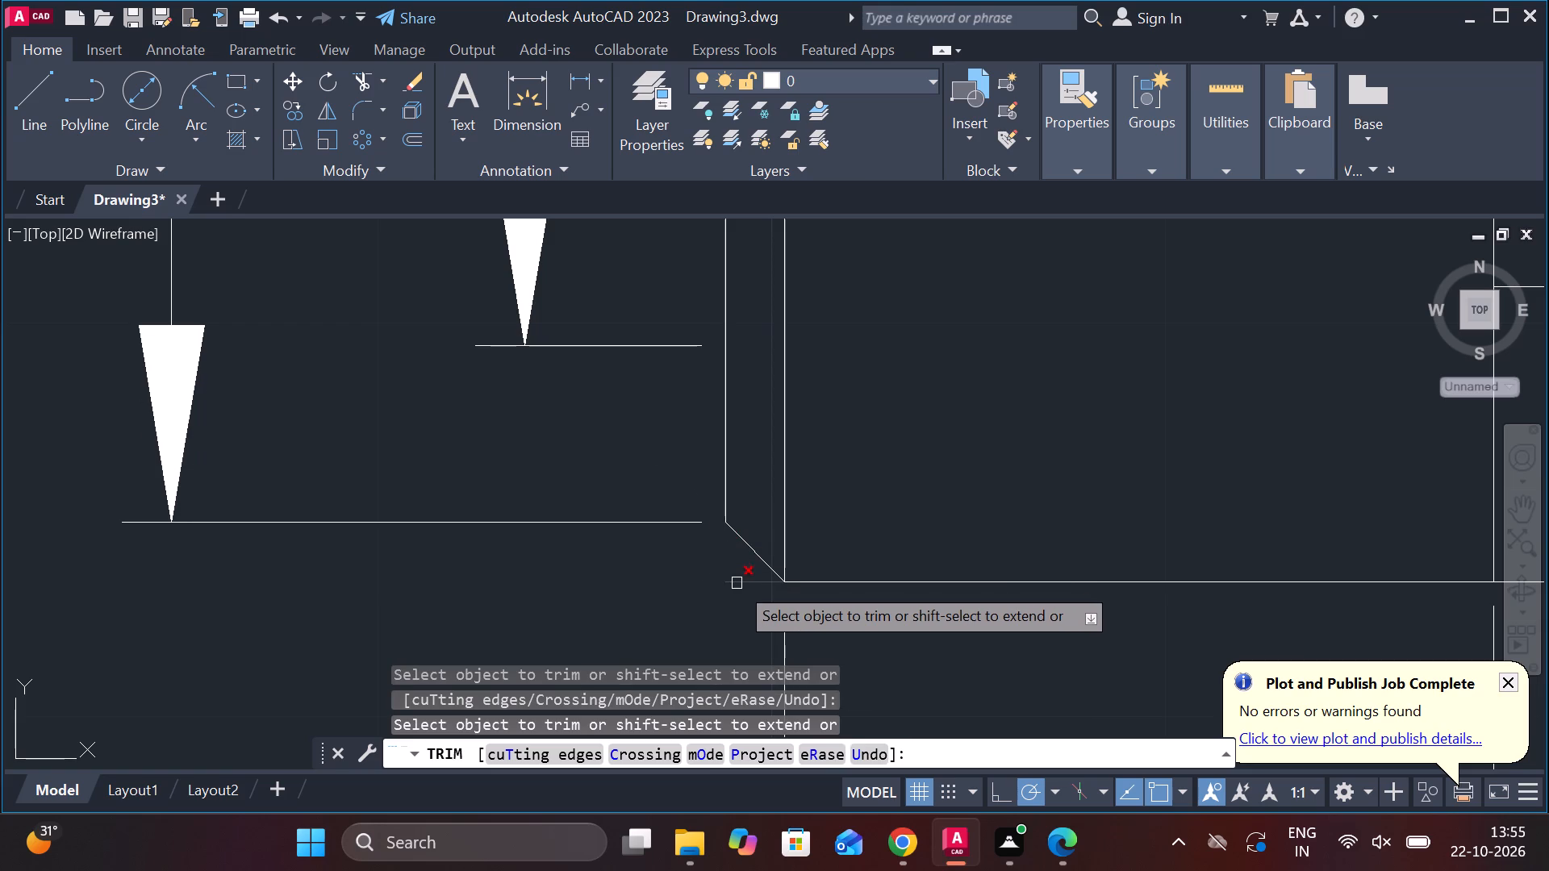
pyautogui.hotkey('ctrl', 'z')
pyautogui.press('Escape')
# Draw a 45° diagonal from the 18 dimension's far end on the bottom edge, upward and outward past the flange's opposite vertical edge.
pyautogui.scroll(-1, 914, 468)
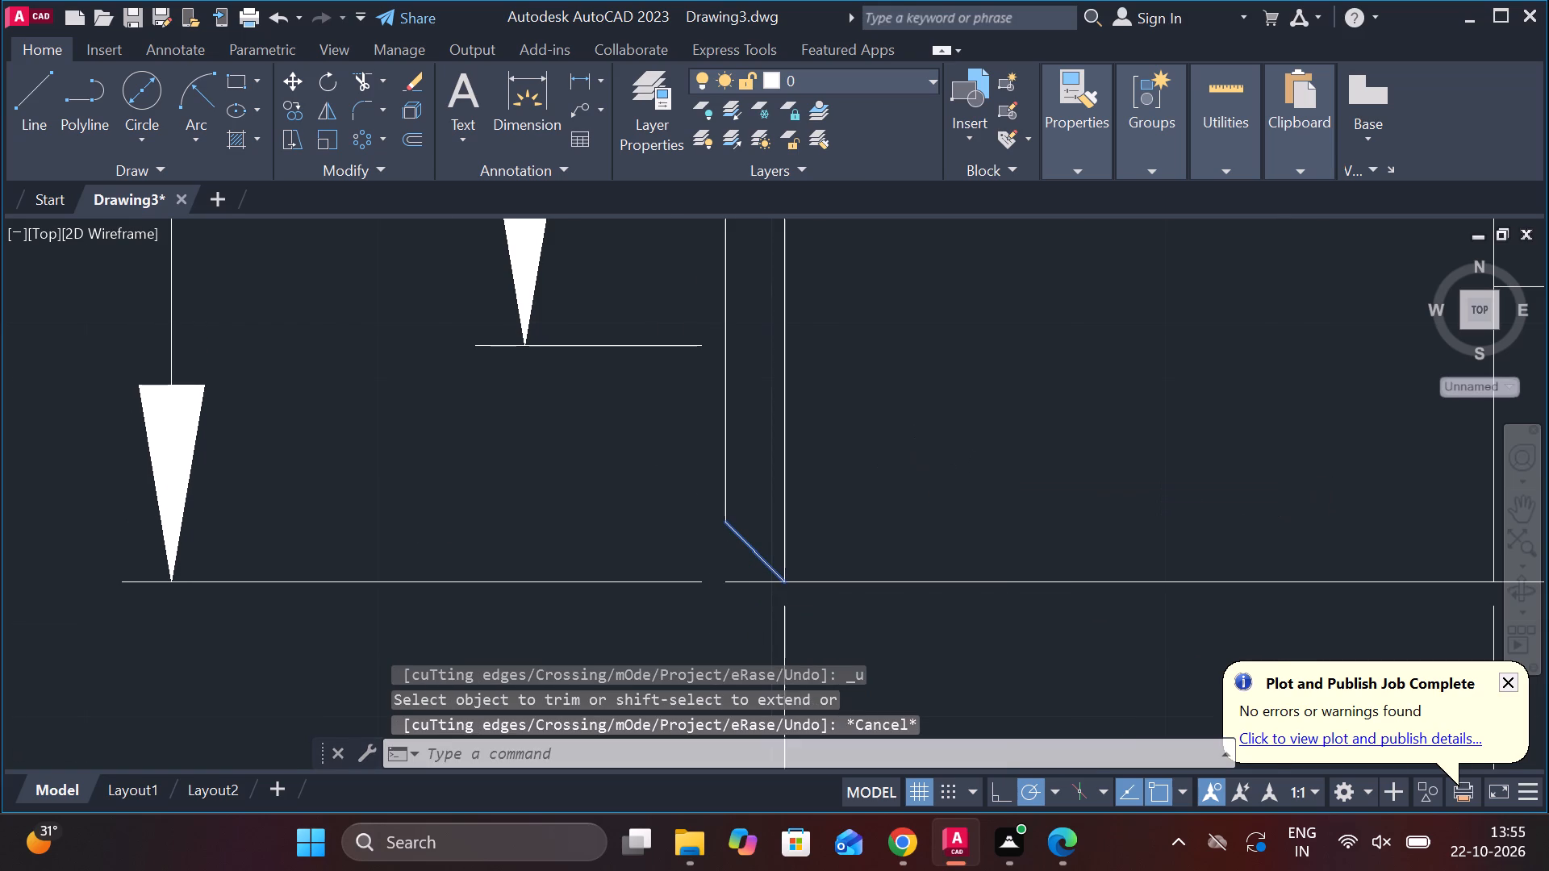
pyautogui.scroll(-1, 914, 468)
pyautogui.moveTo(914, 468); pyautogui.dragTo(852, 468, button='middle')
pyautogui.scroll(1, 852, 468)
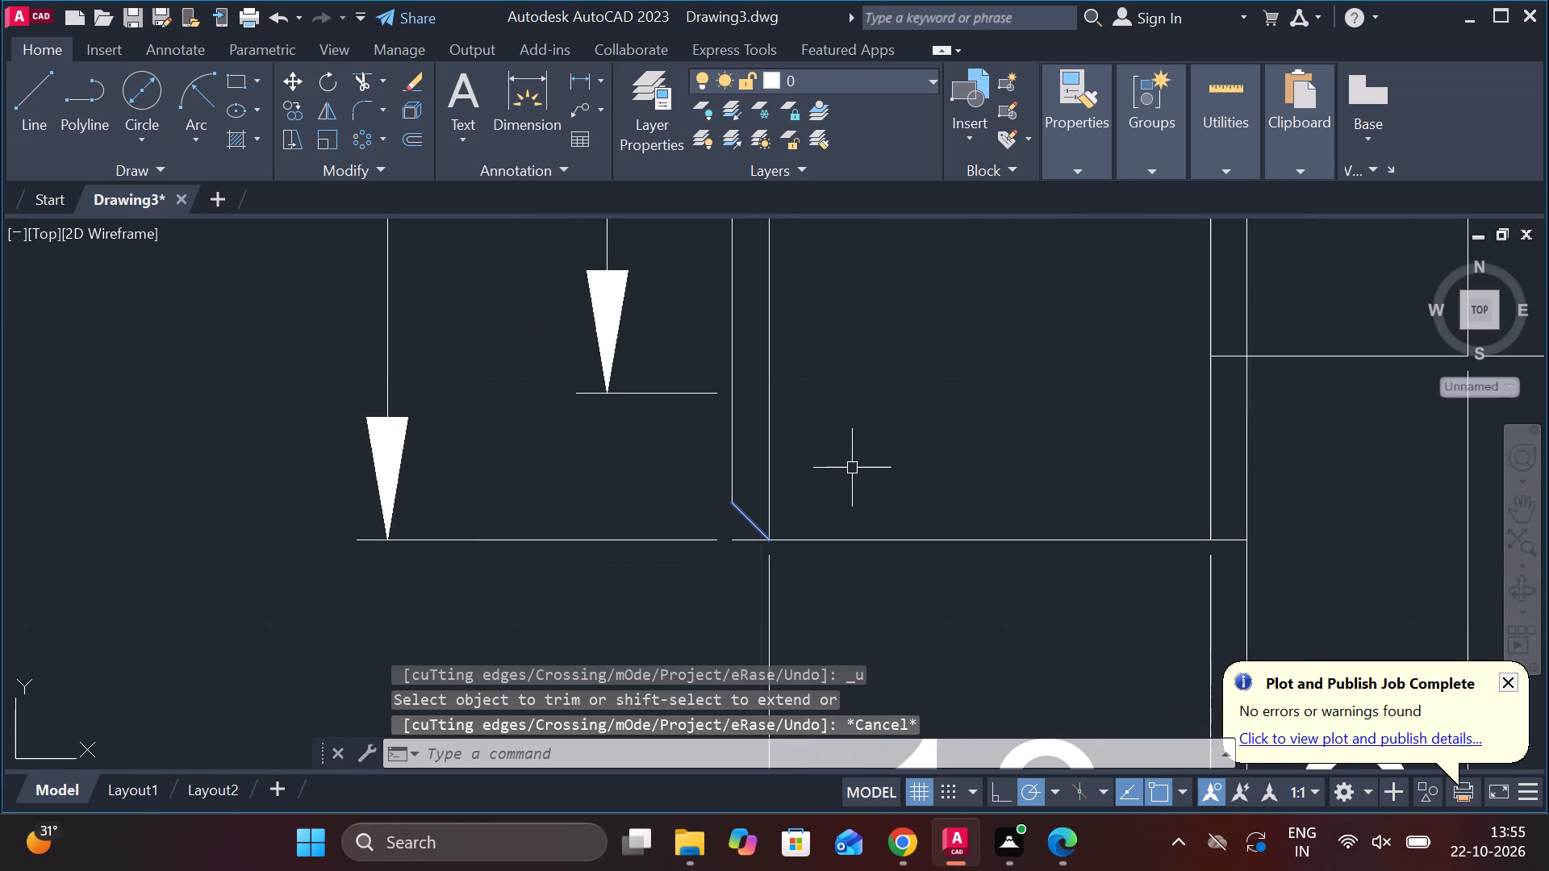
pyautogui.scroll(-1, 852, 468)
pyautogui.moveTo(927, 468); pyautogui.dragTo(808, 506, button='middle')
pyautogui.scroll(1, 808, 506)
pyautogui.press('space')
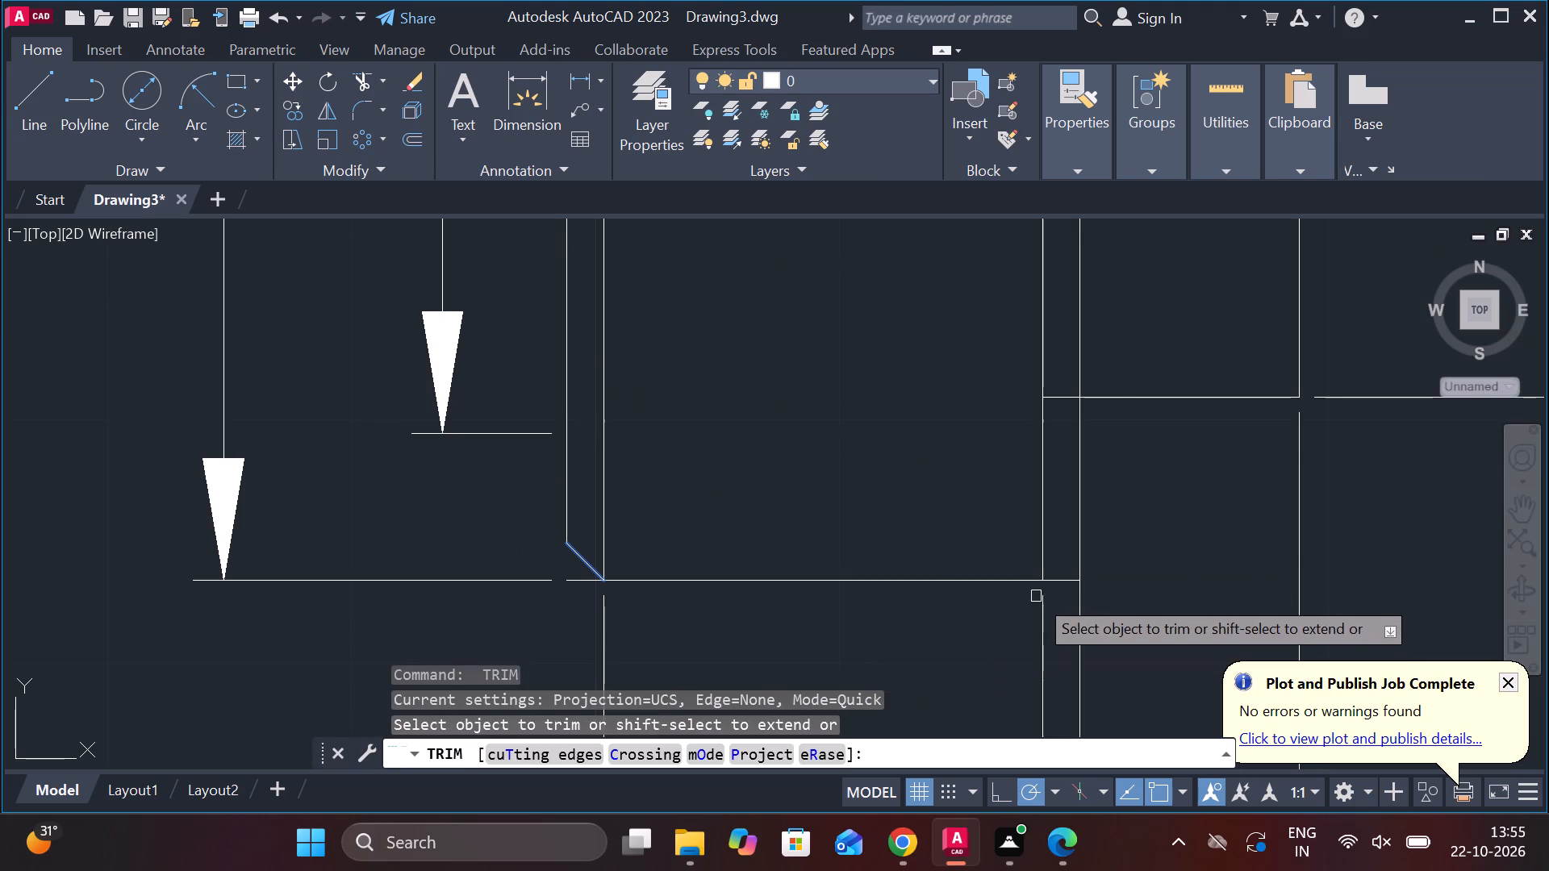
pyautogui.press('Escape')
pyautogui.press('l')
pyautogui.press('Return')
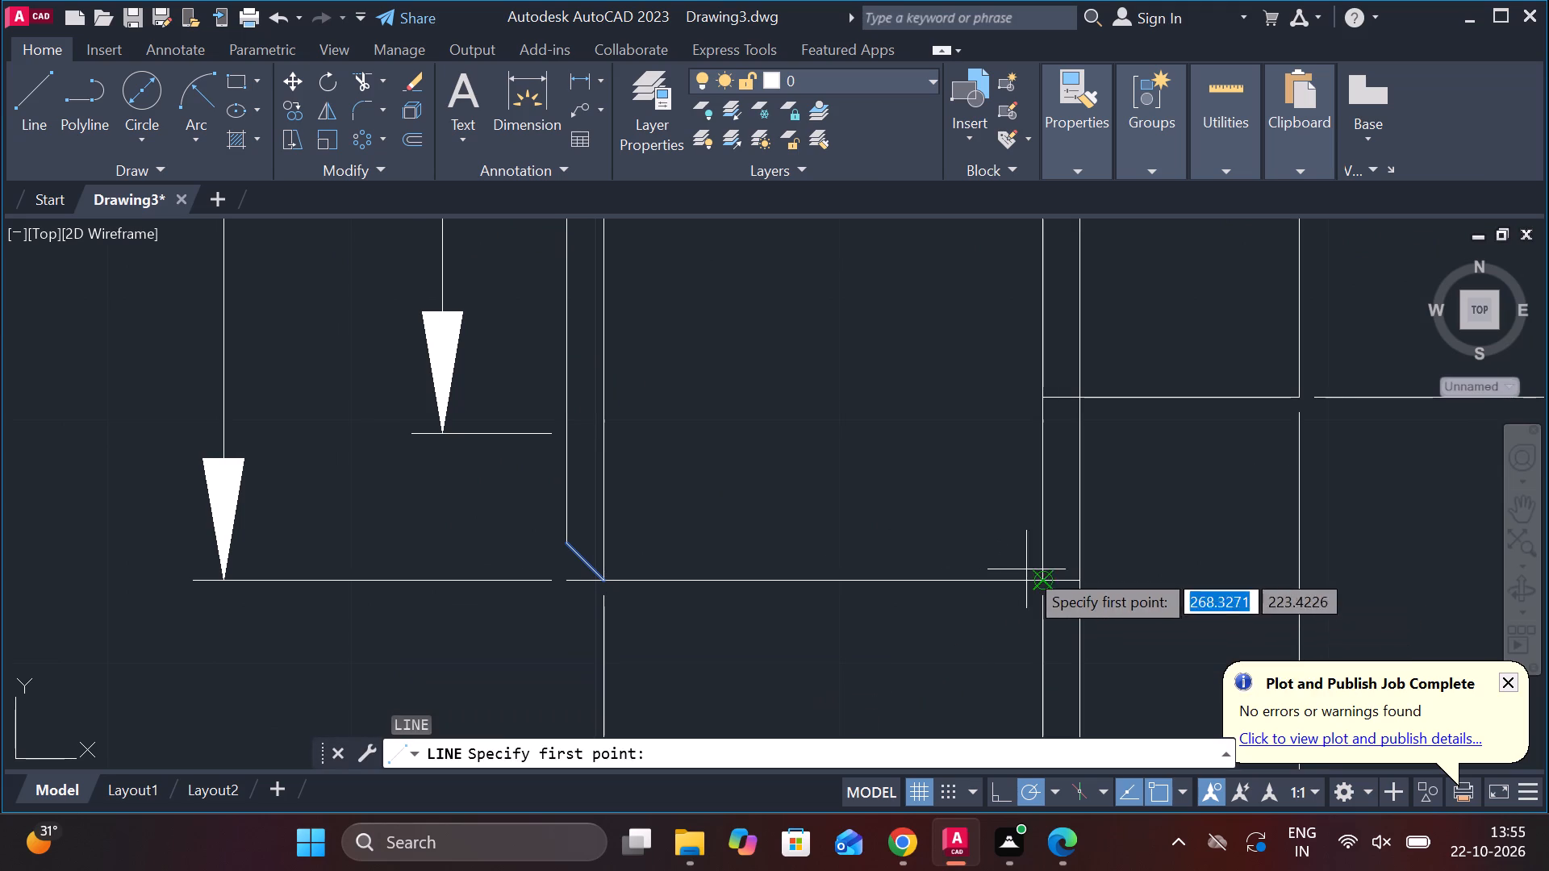
pyautogui.click(1044, 570)
pyautogui.click(1127, 481)
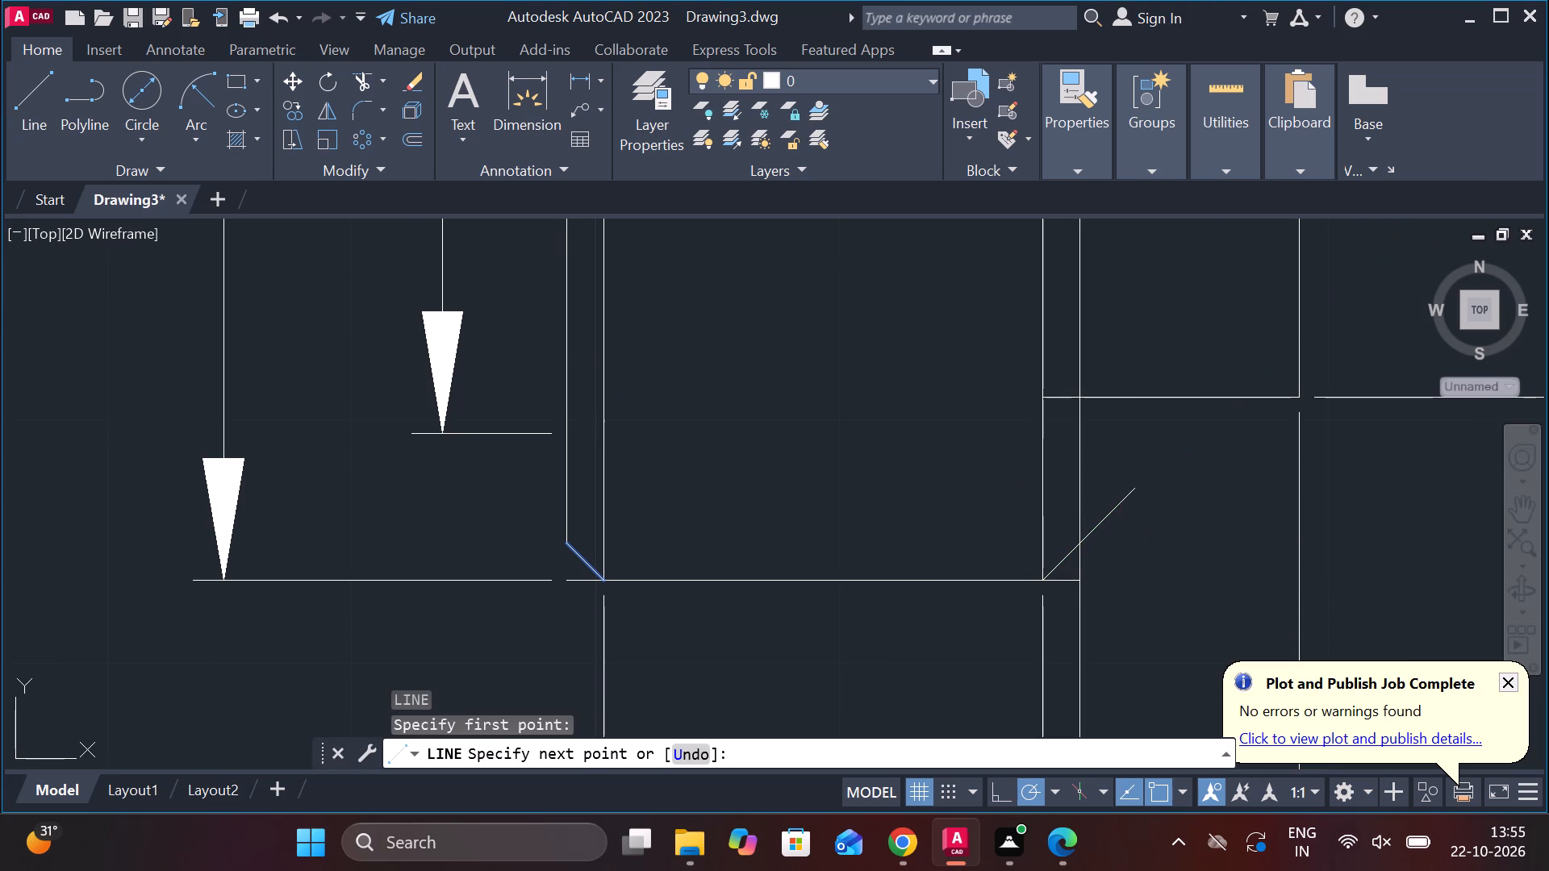
pyautogui.press('Escape')
# Trim the second diagonal's overhang beyond the flange's vertical edge.
pyautogui.write('TR')
pyautogui.press('space')
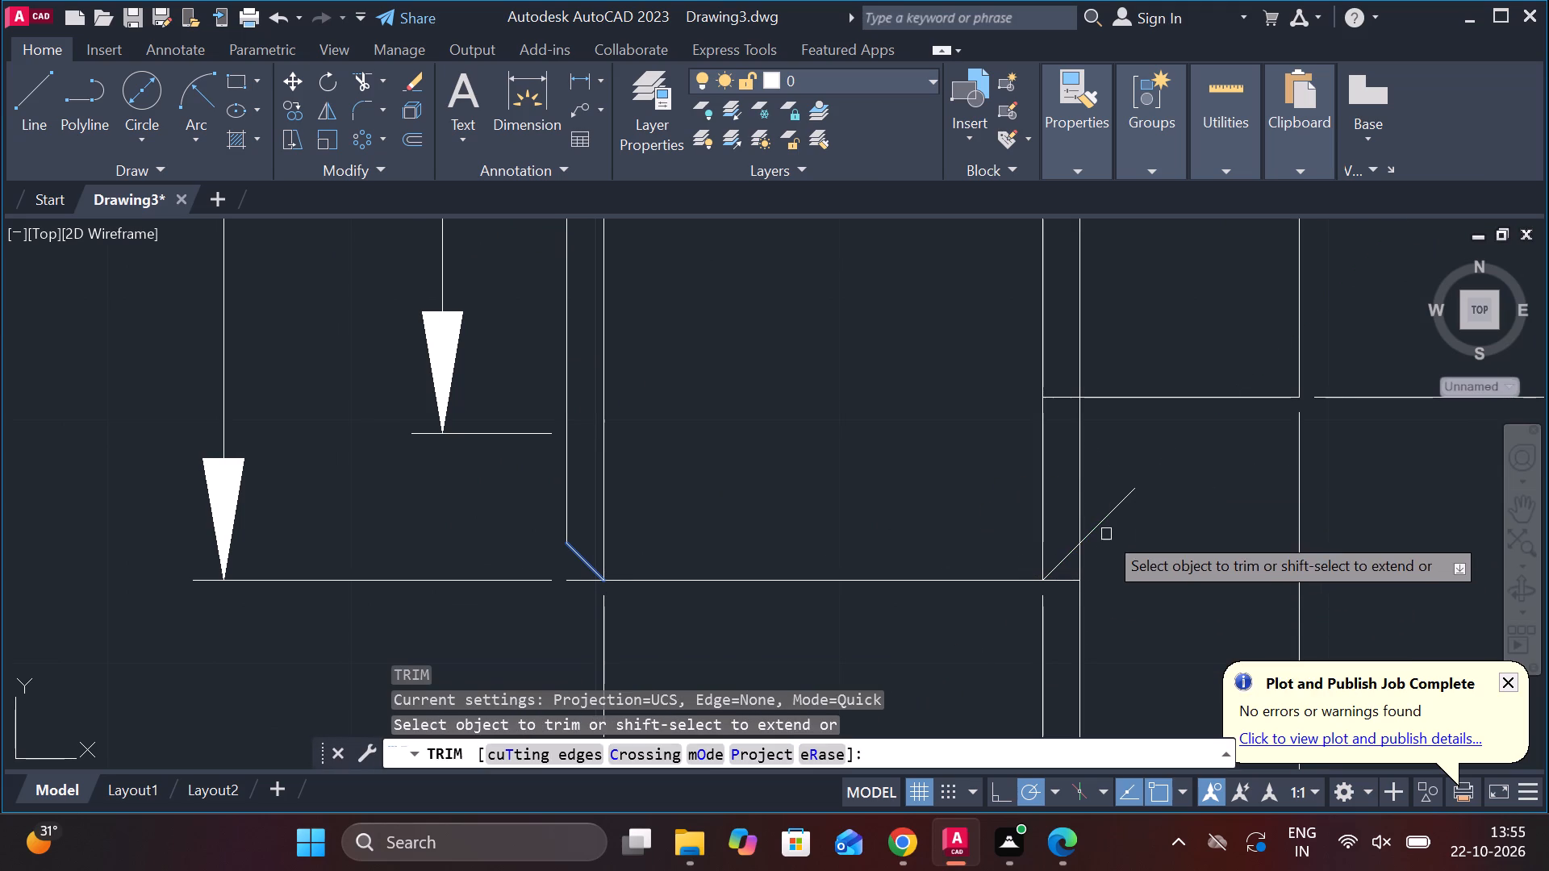
pyautogui.click(1103, 529)
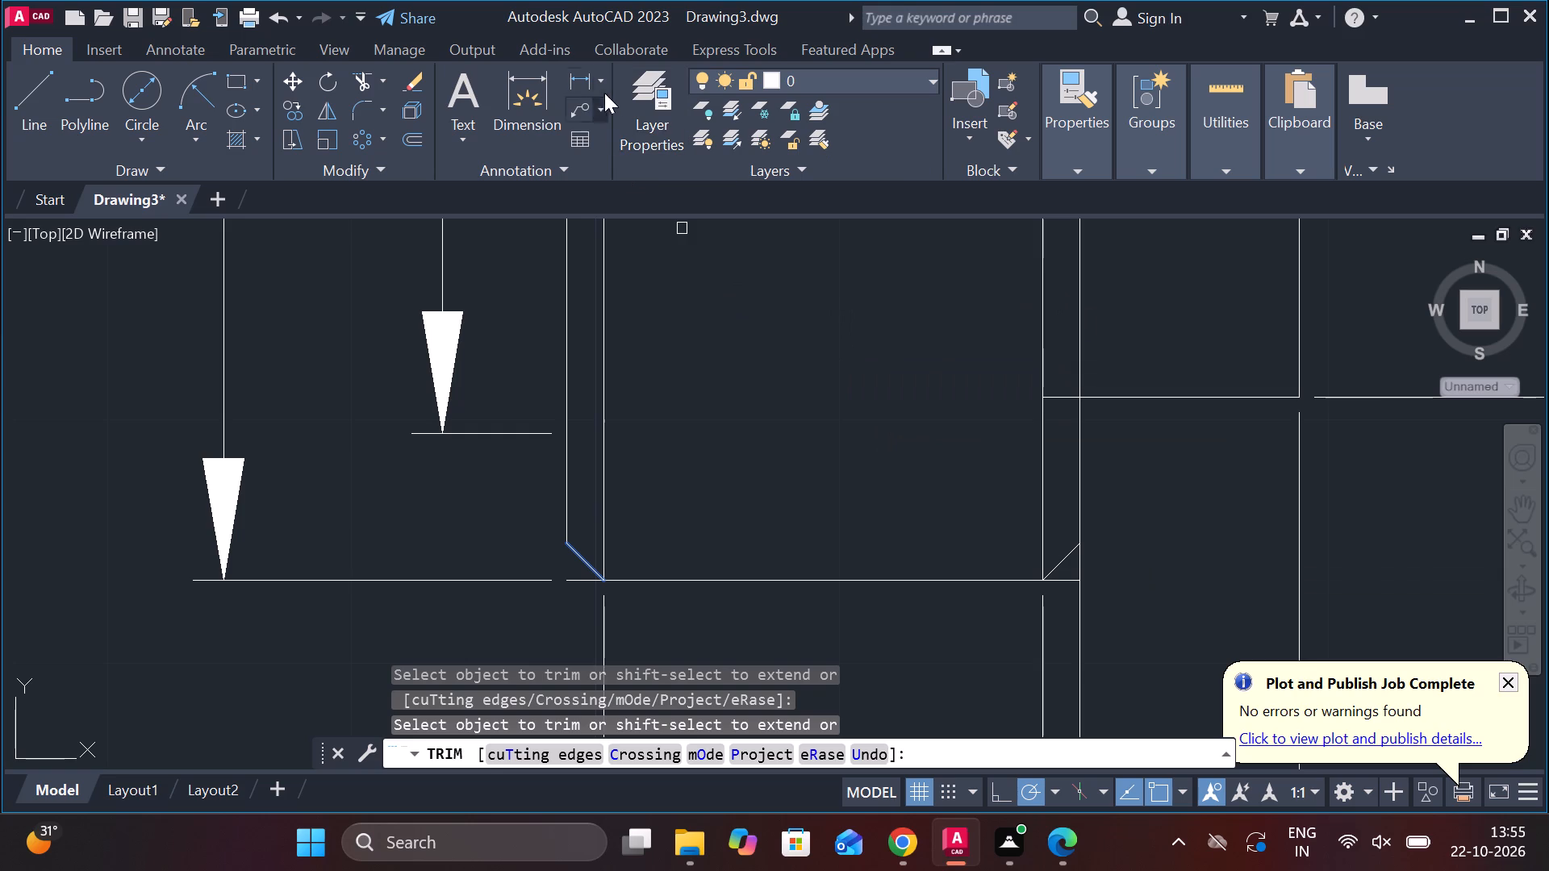
# Add an angular dimension between the first chamfer line and the bottom edge, placed outside the Ø54 dimension.
pyautogui.click(604, 88)
pyautogui.click(612, 230)
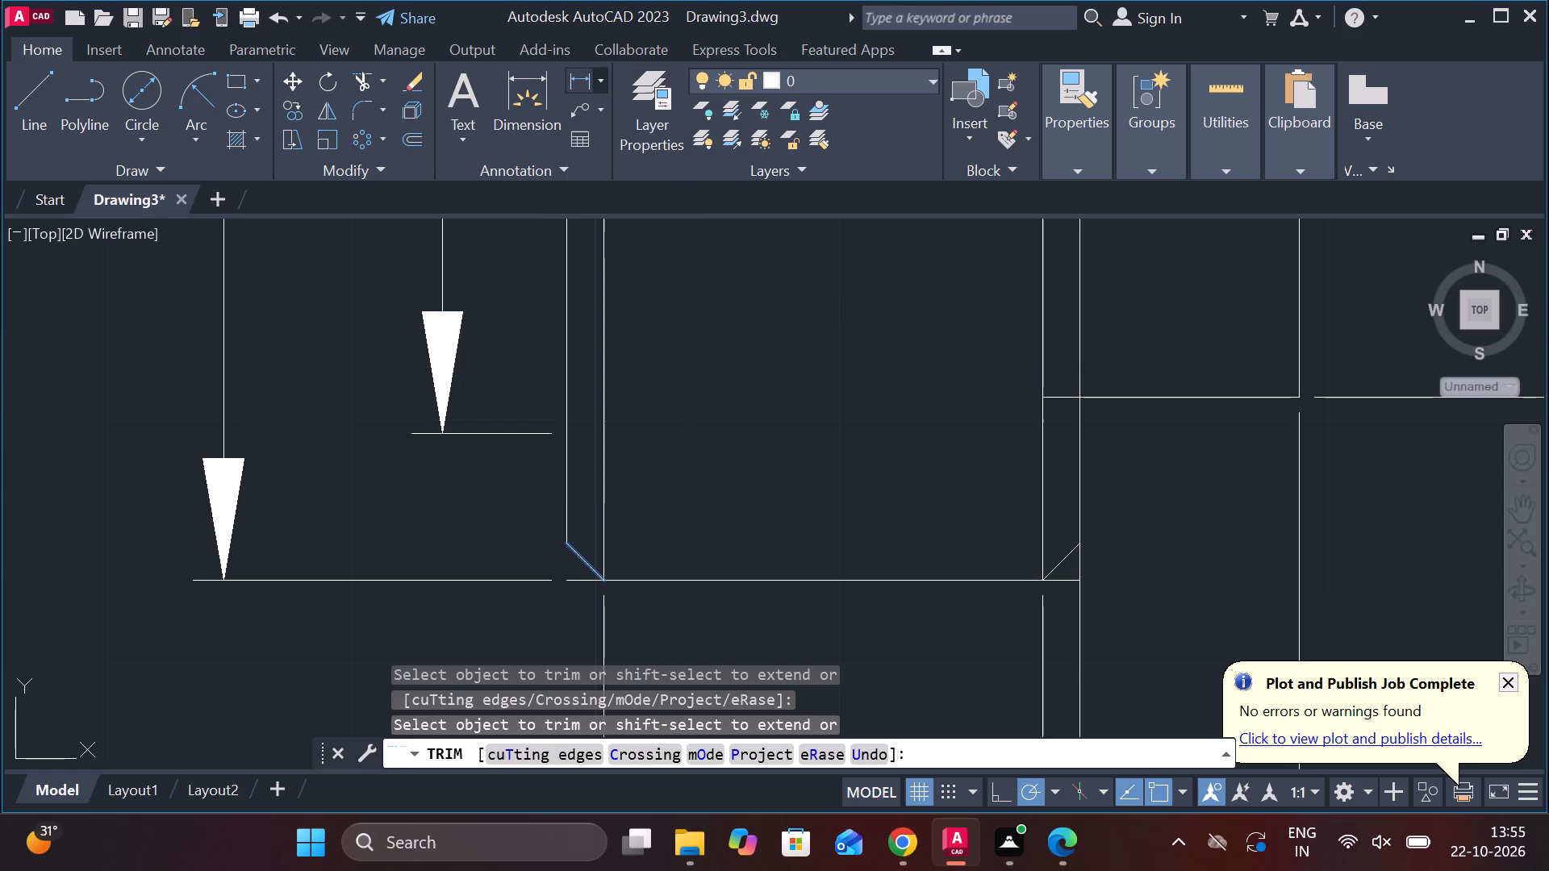
pyautogui.click(578, 565)
pyautogui.click(583, 585)
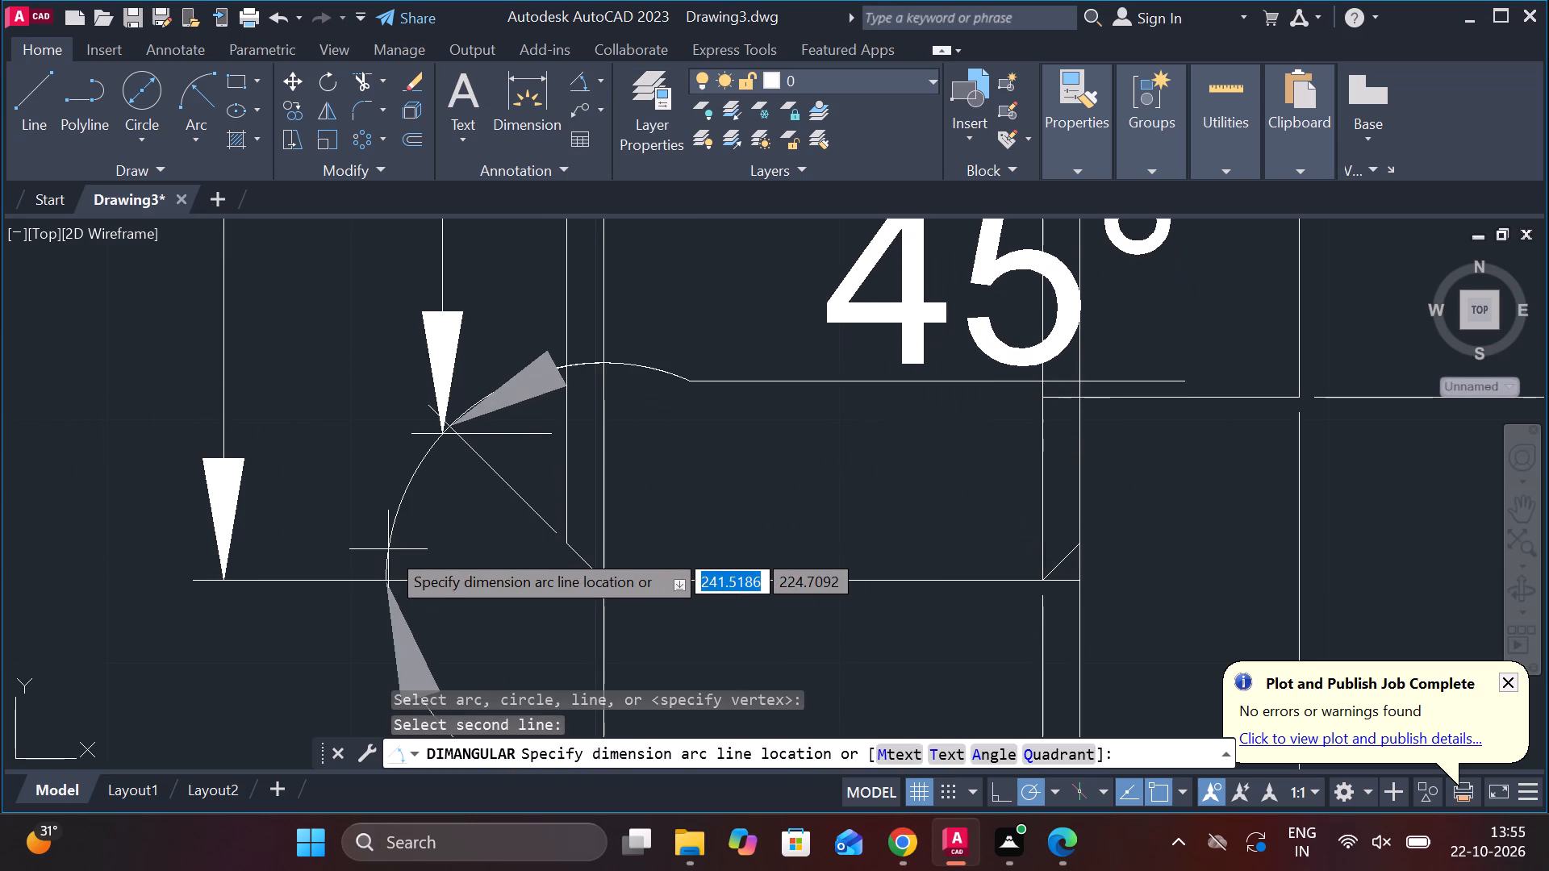
pyautogui.scroll(-2, 388, 549)
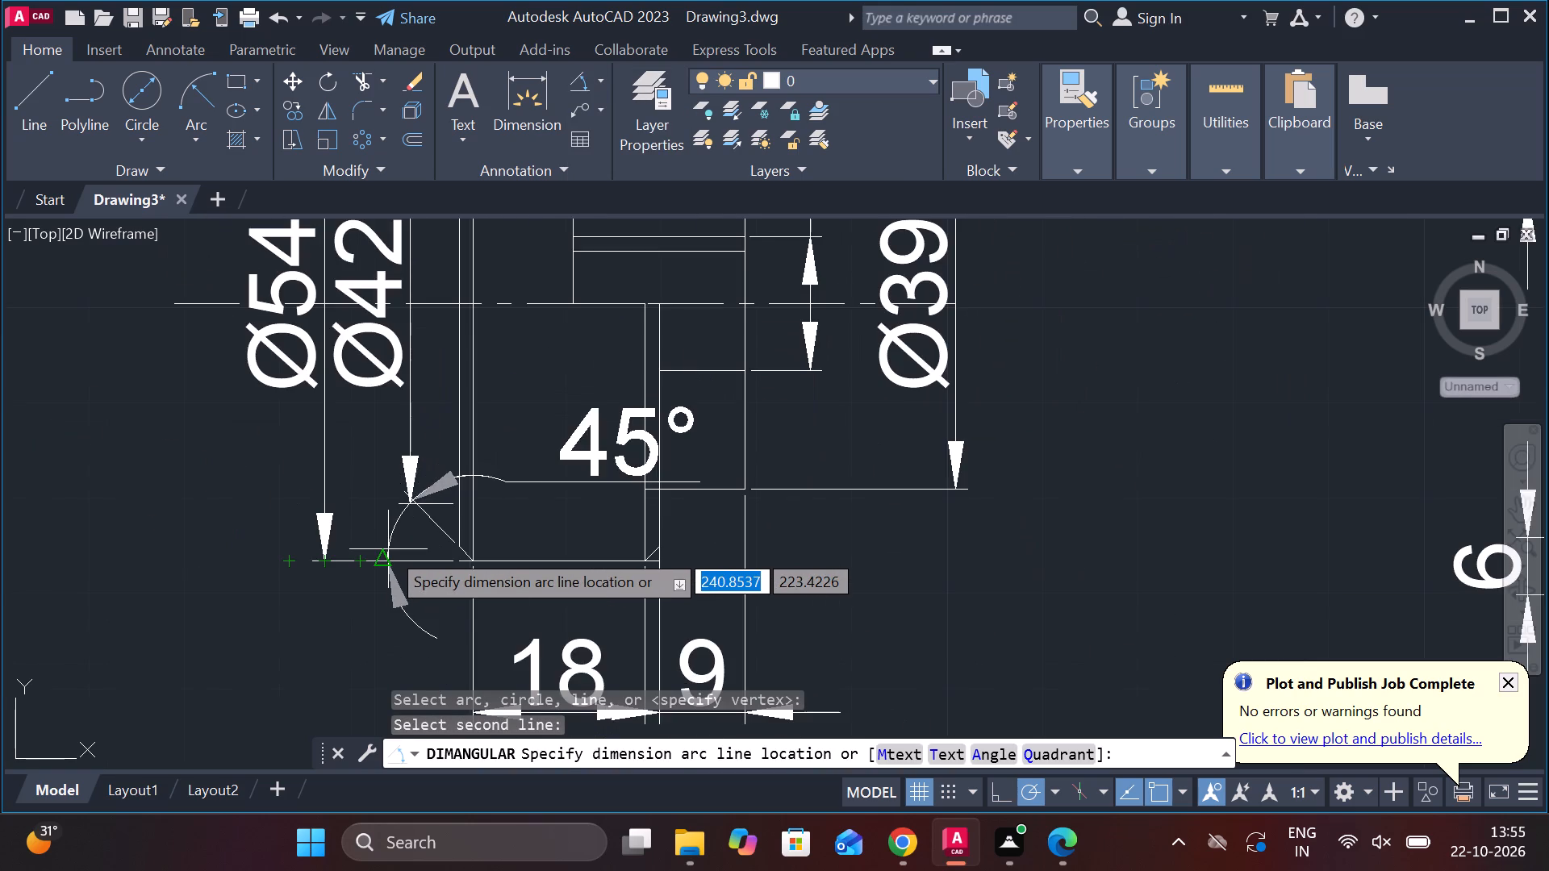
pyautogui.scroll(-1, 388, 549)
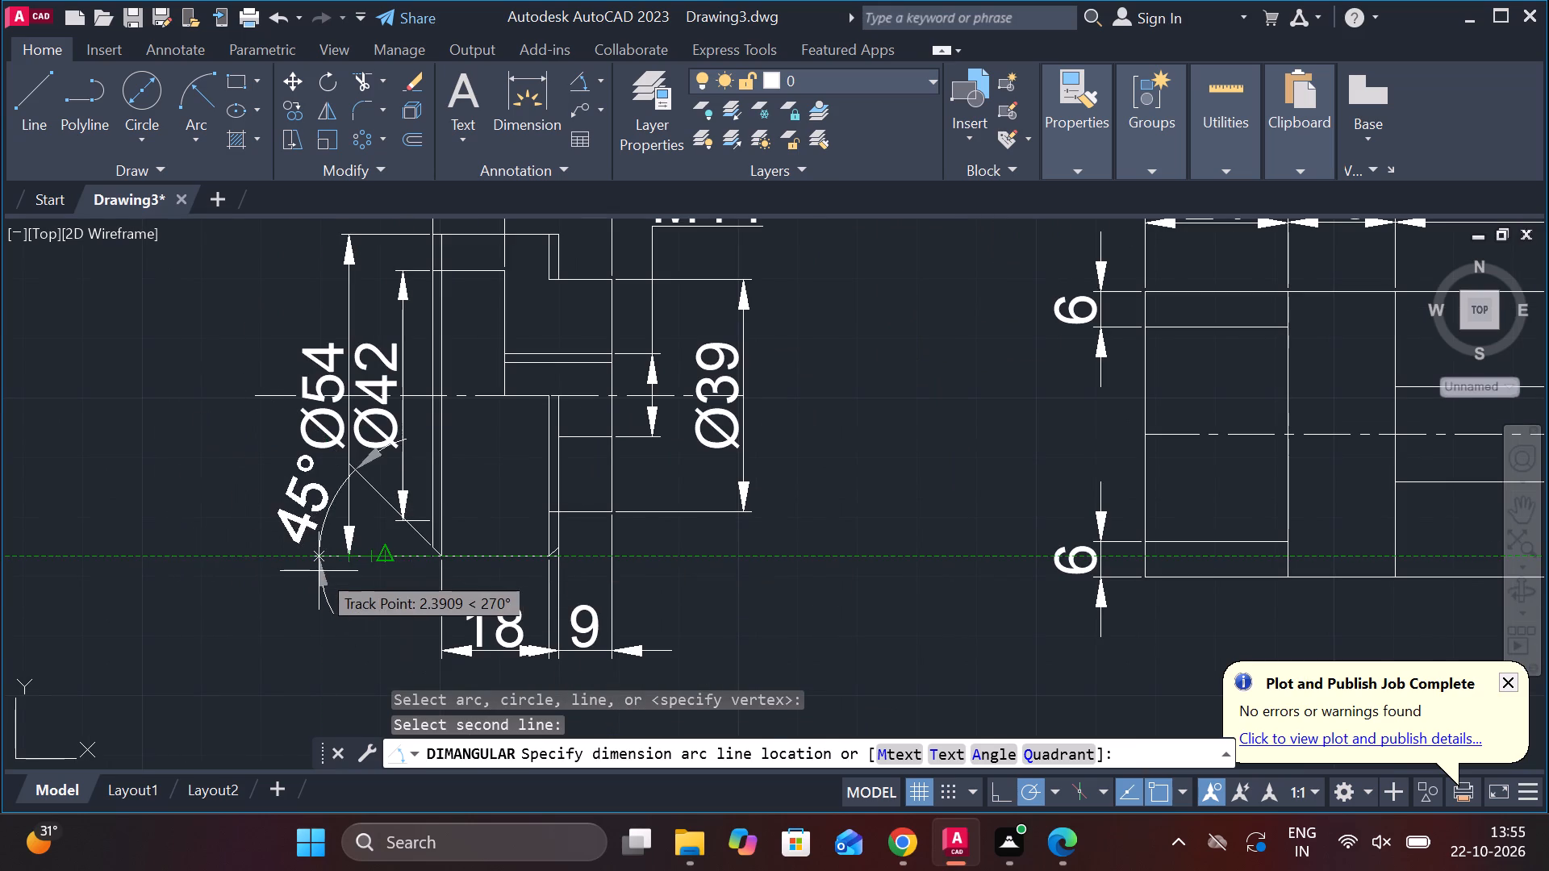
pyautogui.scroll(2, 319, 571)
pyautogui.scroll(1, 499, 506)
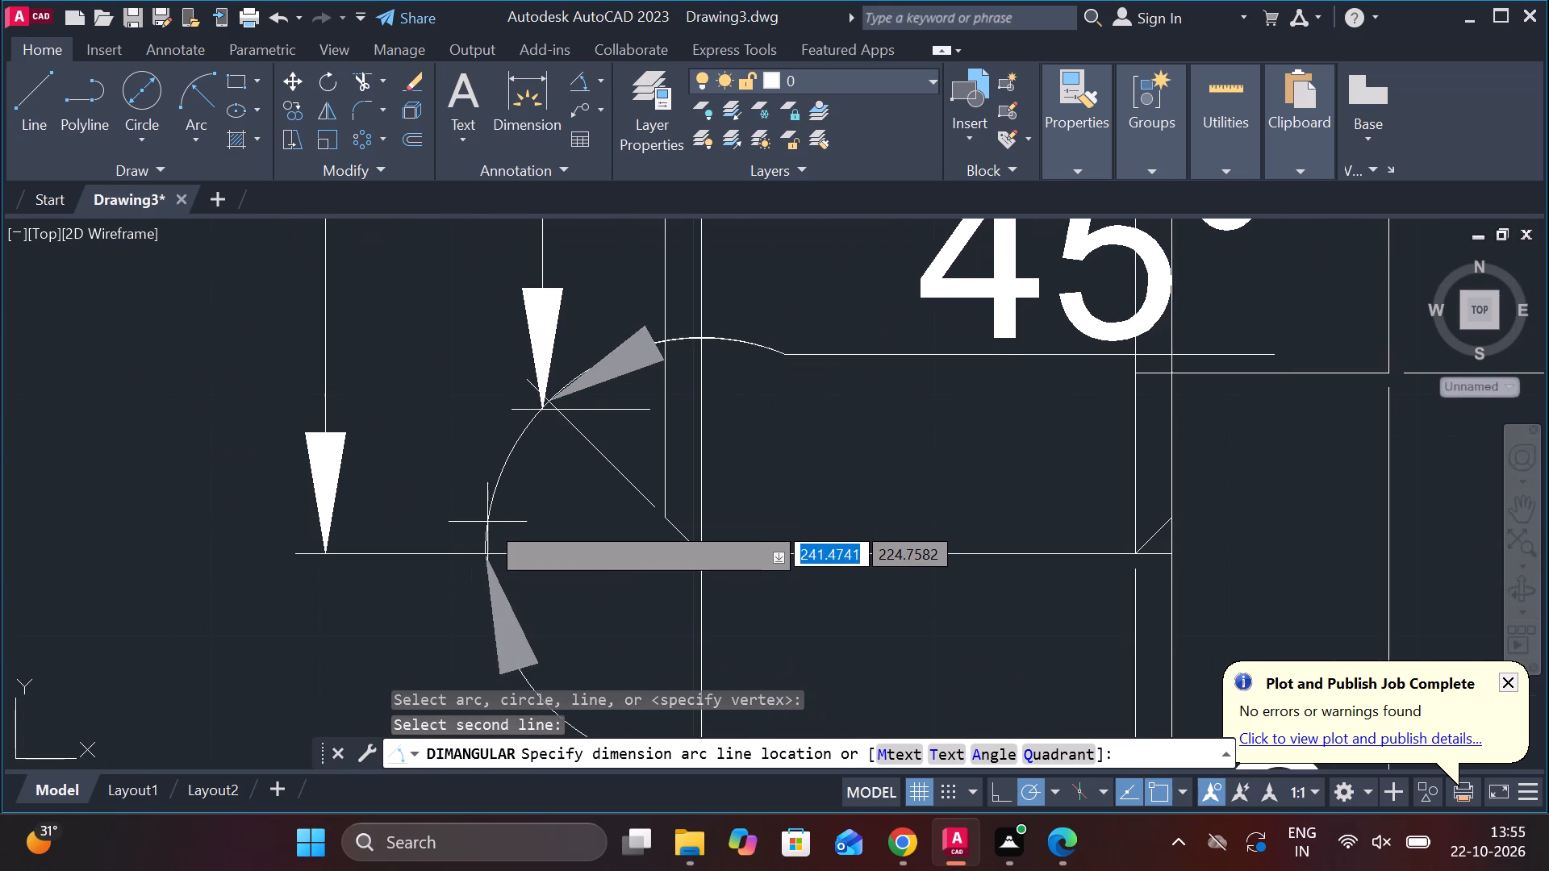
pyautogui.scroll(-3, 436, 512)
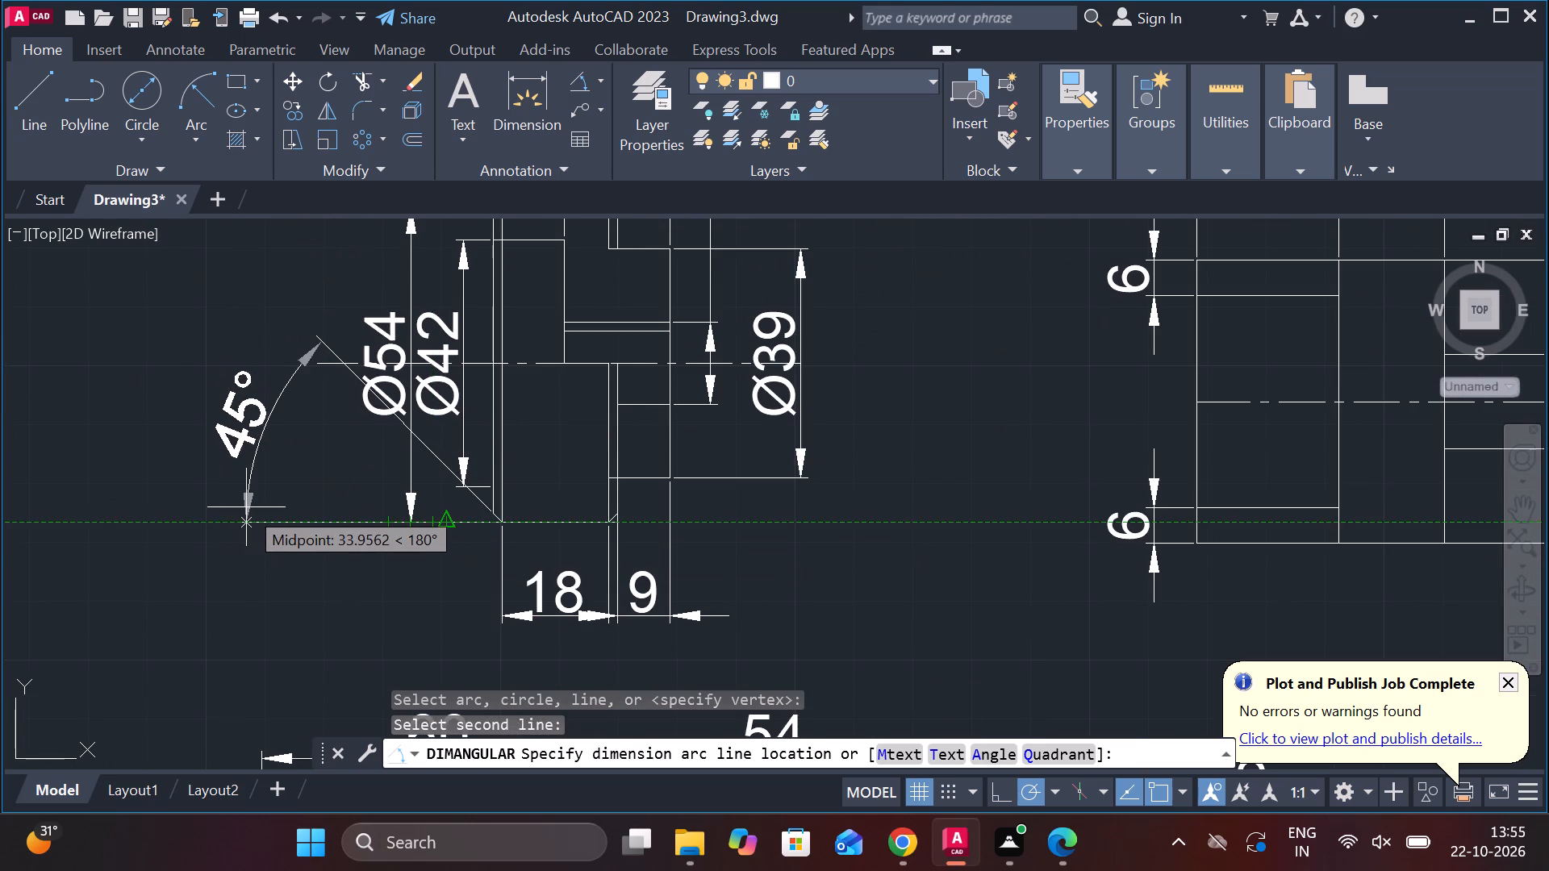
pyautogui.click(246, 507)
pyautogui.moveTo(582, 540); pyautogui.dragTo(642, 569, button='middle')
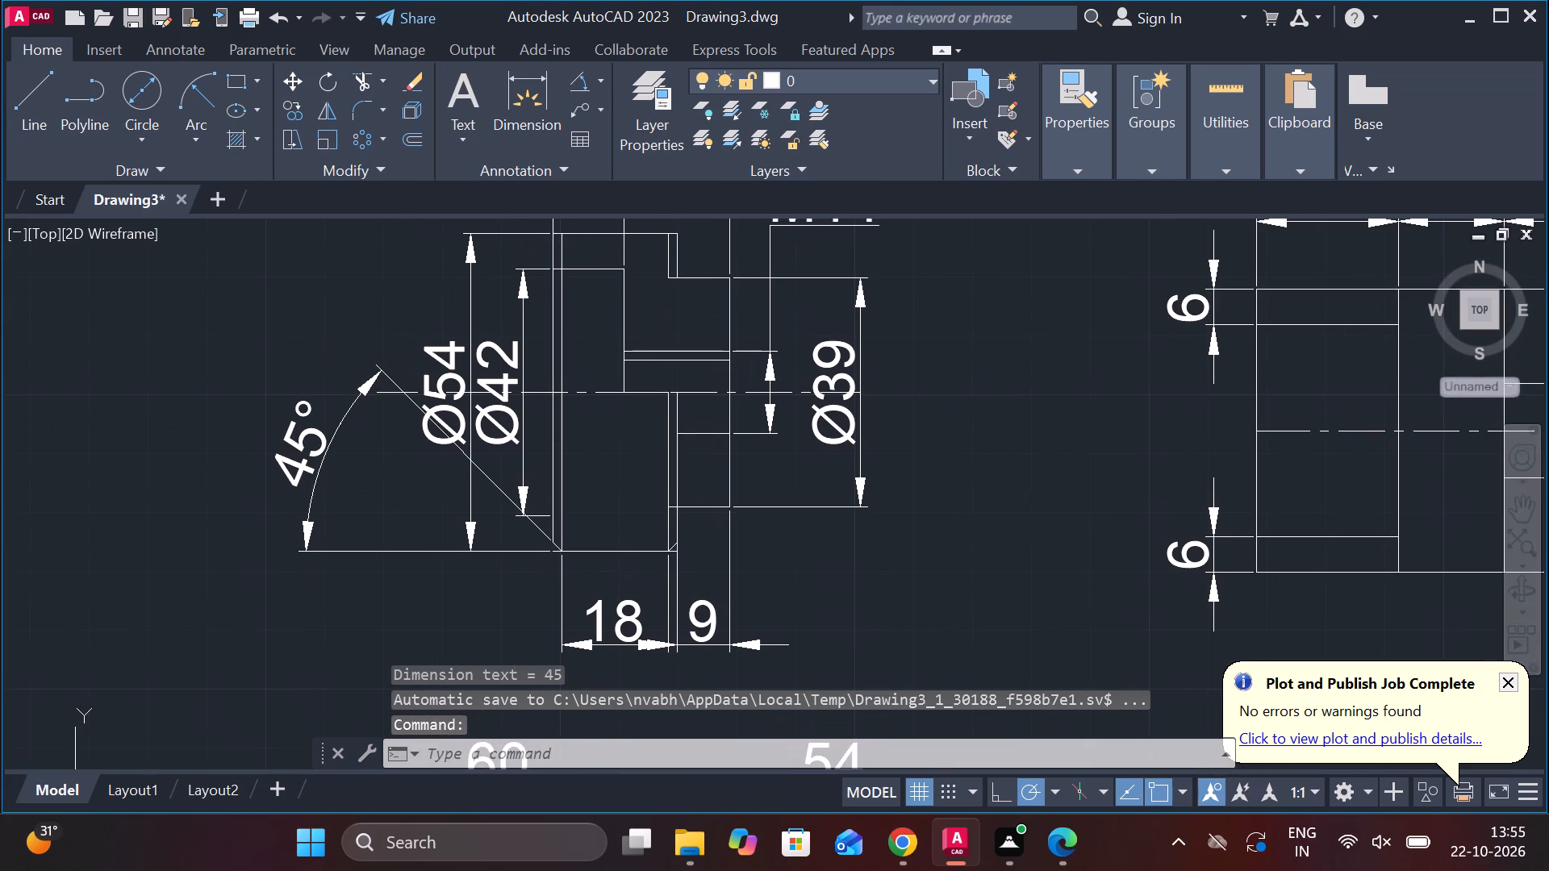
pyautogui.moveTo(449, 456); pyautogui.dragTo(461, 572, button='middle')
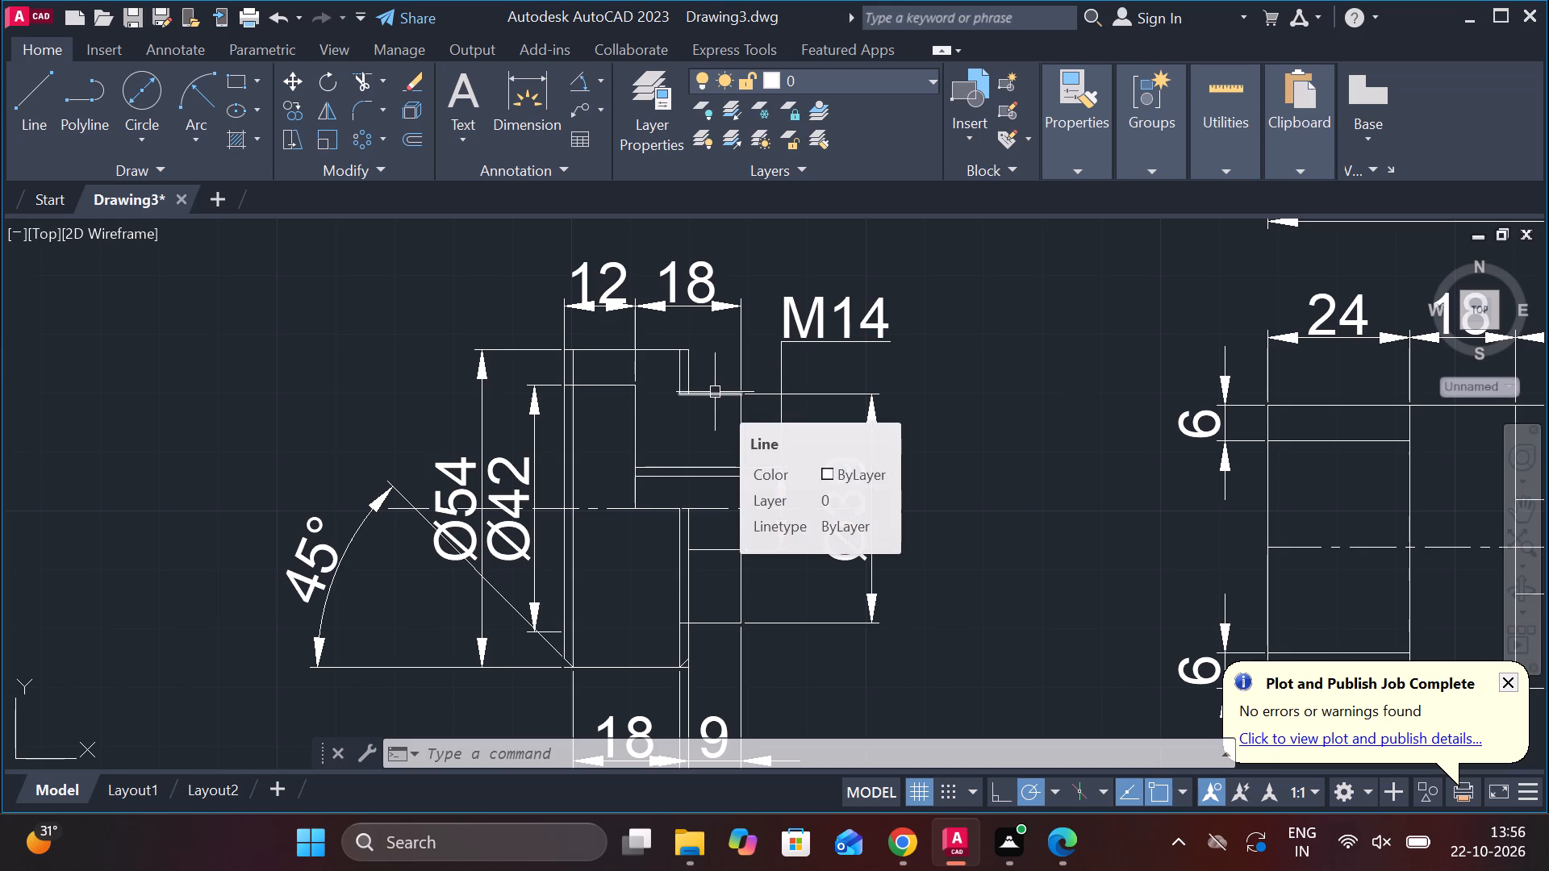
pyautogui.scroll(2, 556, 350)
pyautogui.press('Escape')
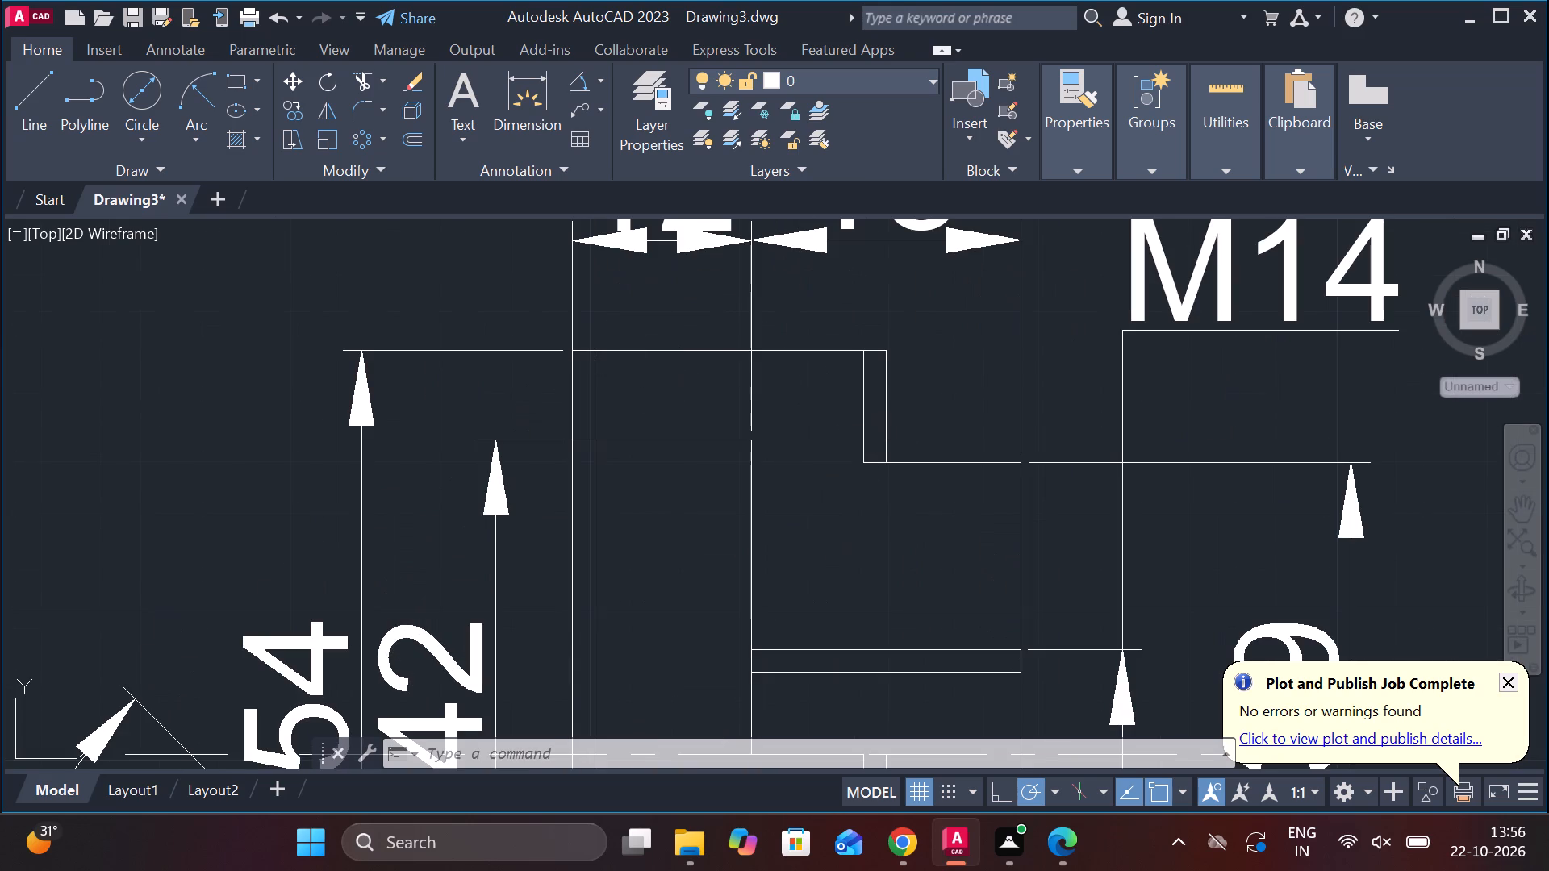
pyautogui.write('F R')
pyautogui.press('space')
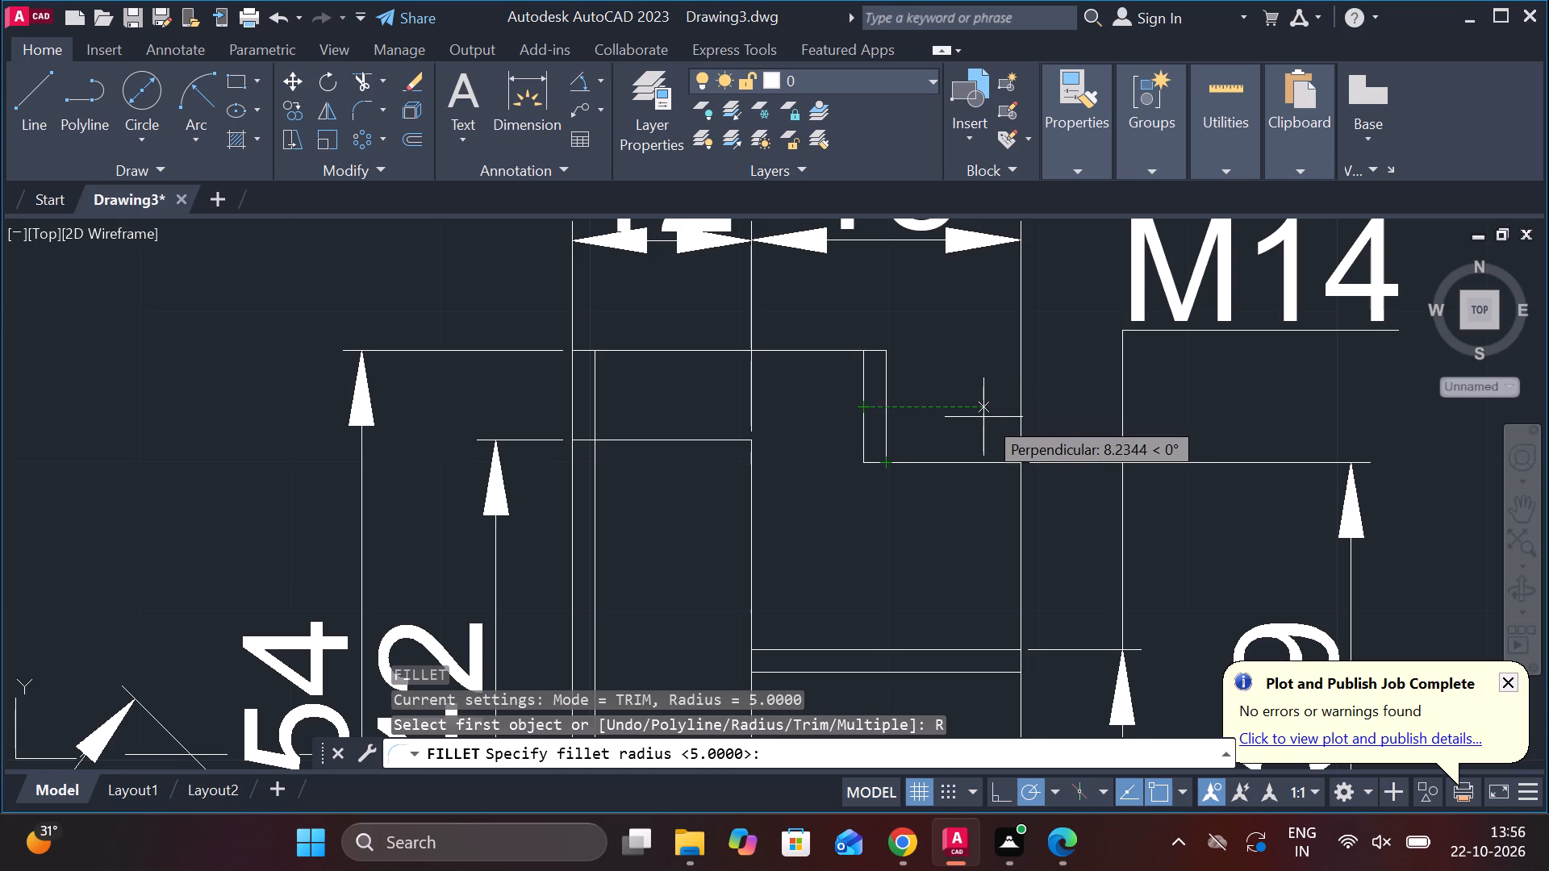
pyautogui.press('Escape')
# Erase the extra inner vertical line at the upper shoulder below the 18 dimension, and trim the leftover horizontal stub at its foot.
pyautogui.click(863, 403)
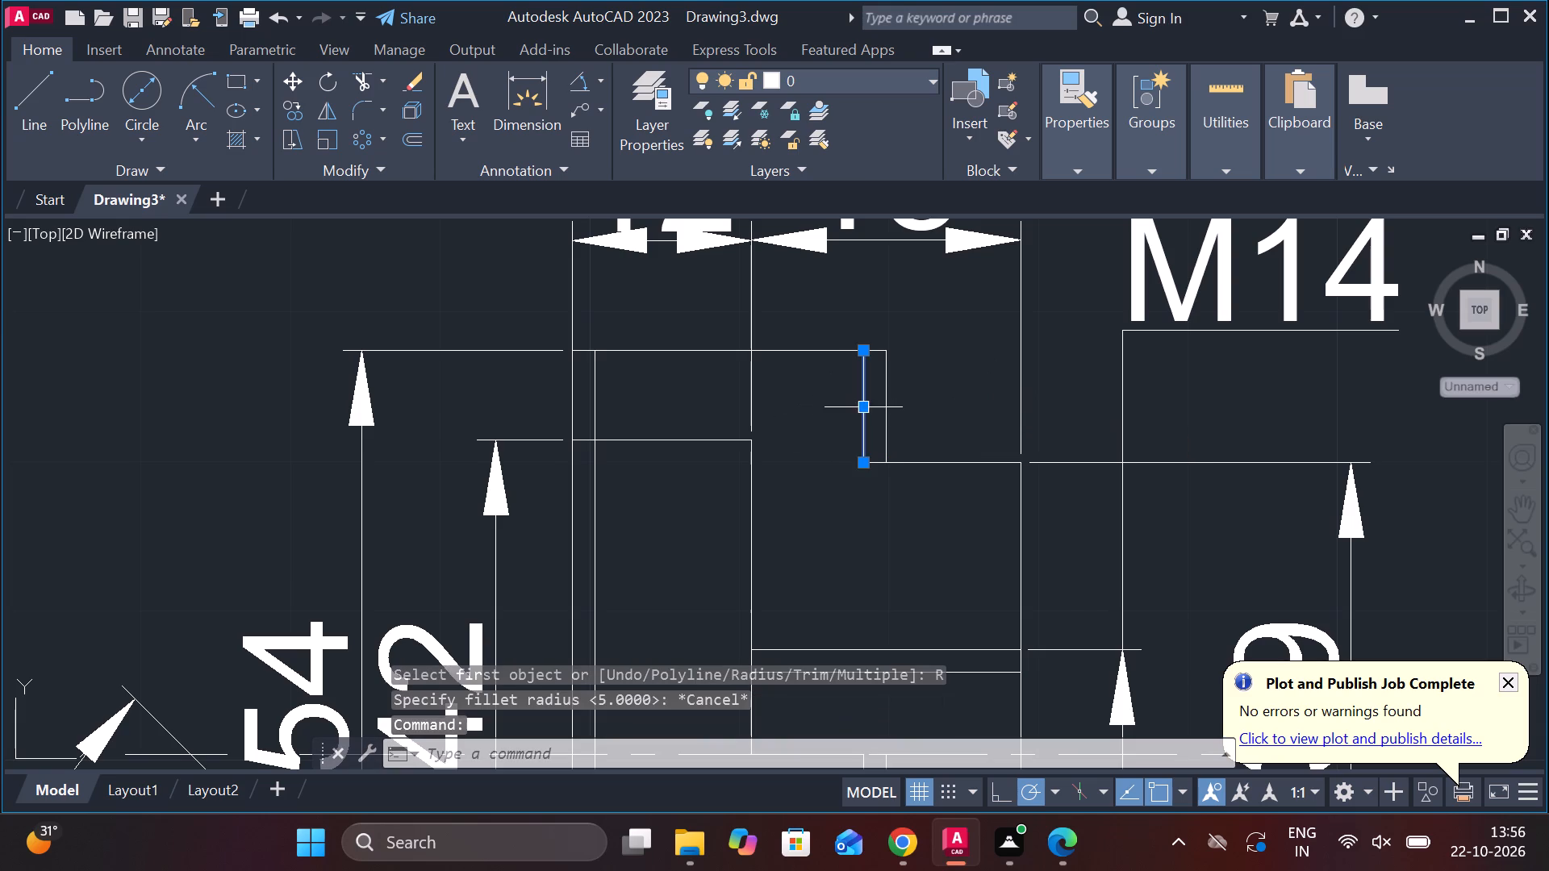
pyautogui.write('E')
pyautogui.press('space')
pyautogui.write('TR')
pyautogui.press('space')
pyautogui.click(878, 463)
pyautogui.scroll(-2, 842, 515)
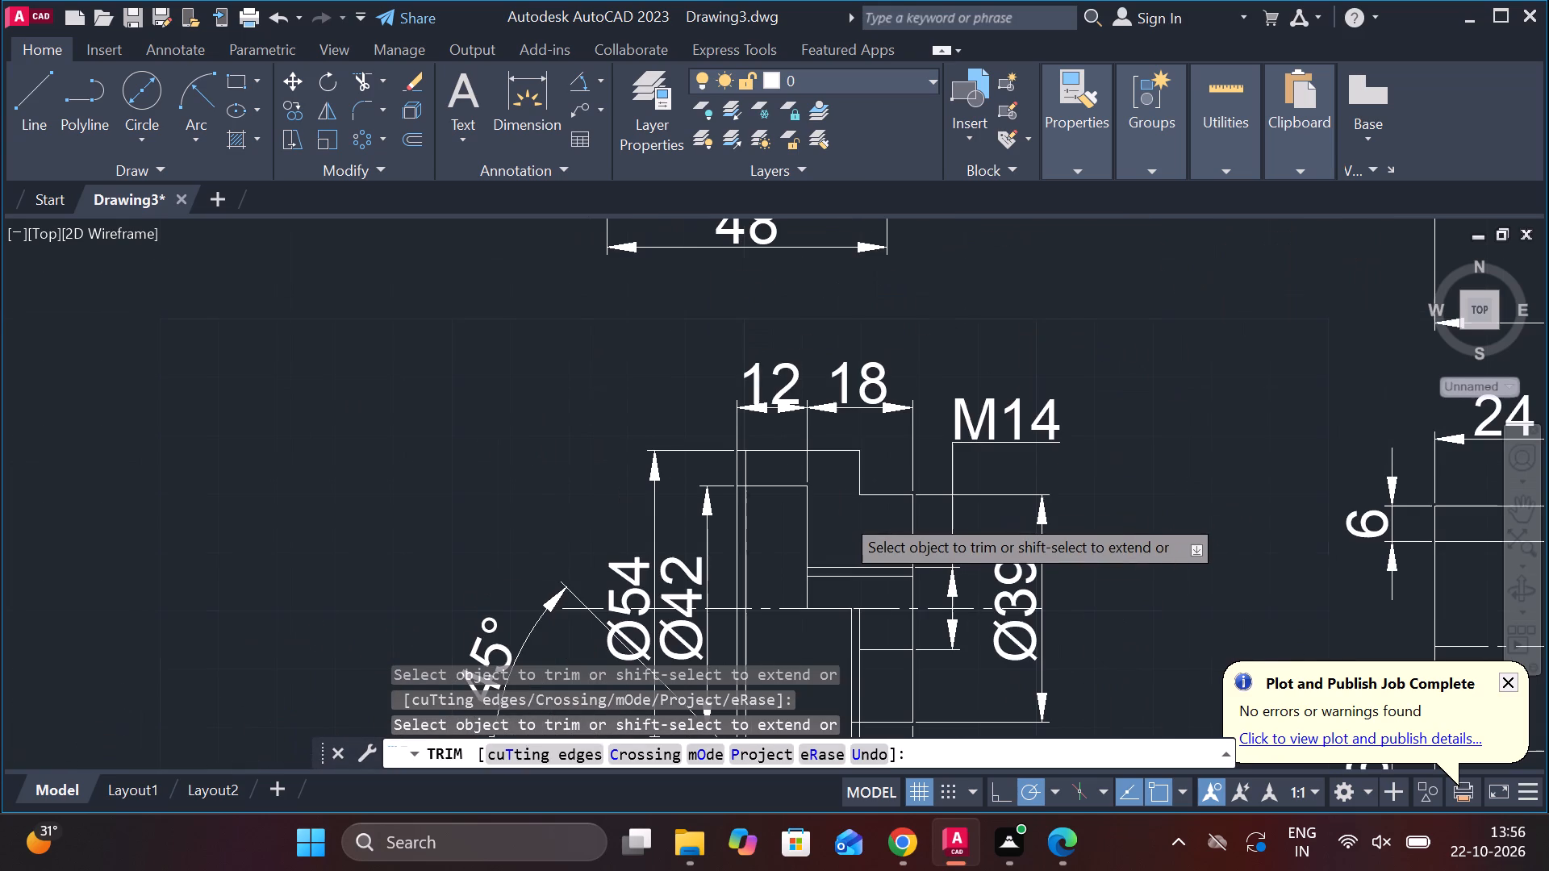
# Fillet the flange's upper outer corner below the 18 dimension with a radius of 5.
pyautogui.press('Escape')
pyautogui.scroll(2, 842, 515)
pyautogui.write('F R')
pyautogui.press('space')
pyautogui.press('space')
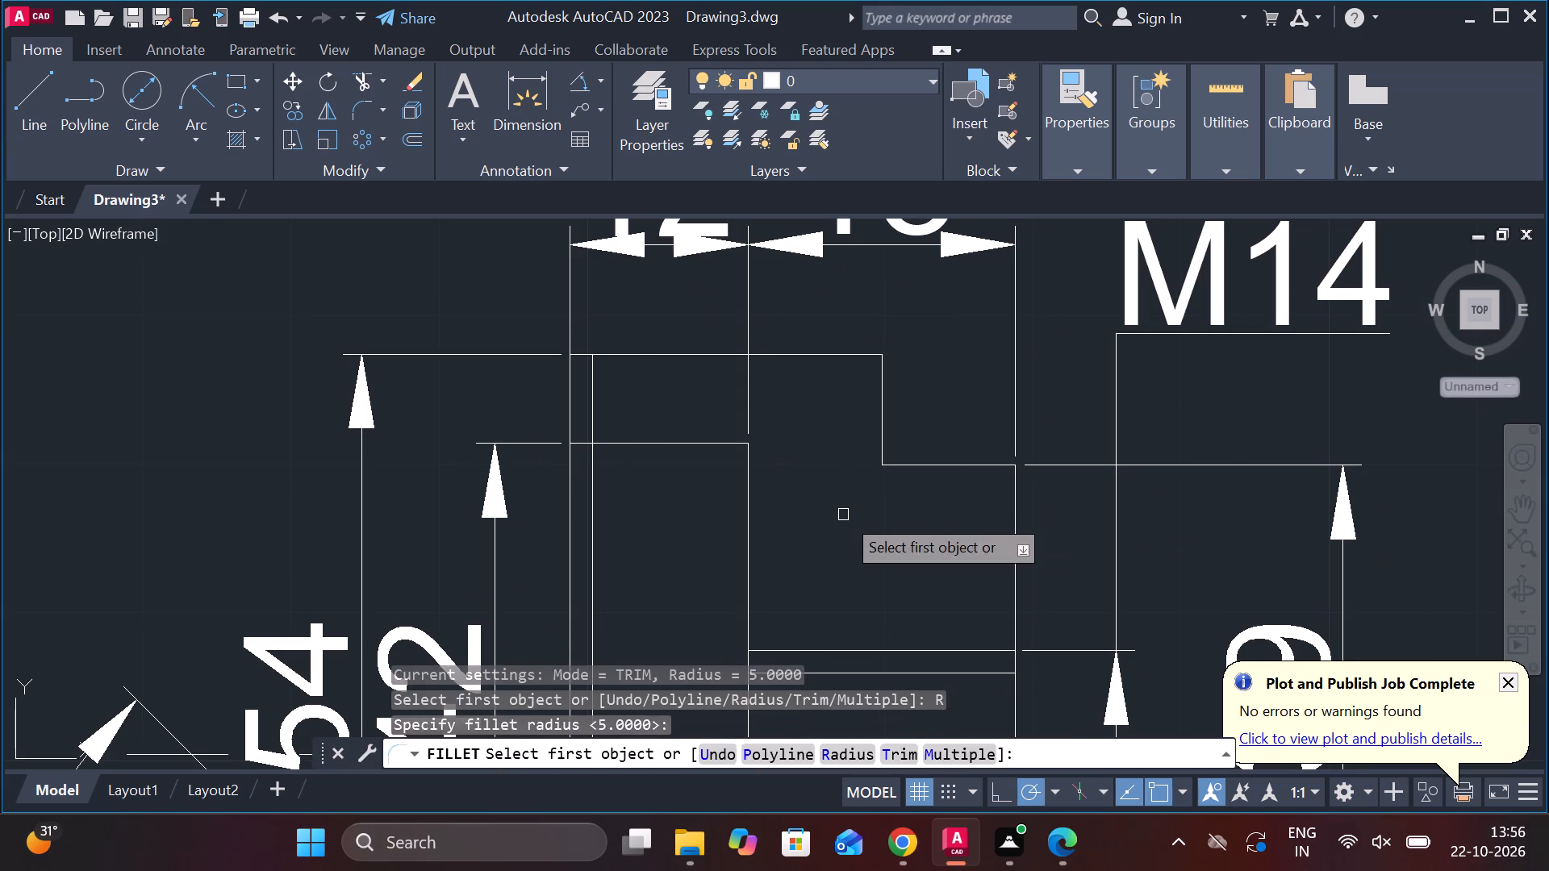
pyautogui.click(831, 356)
pyautogui.click(892, 402)
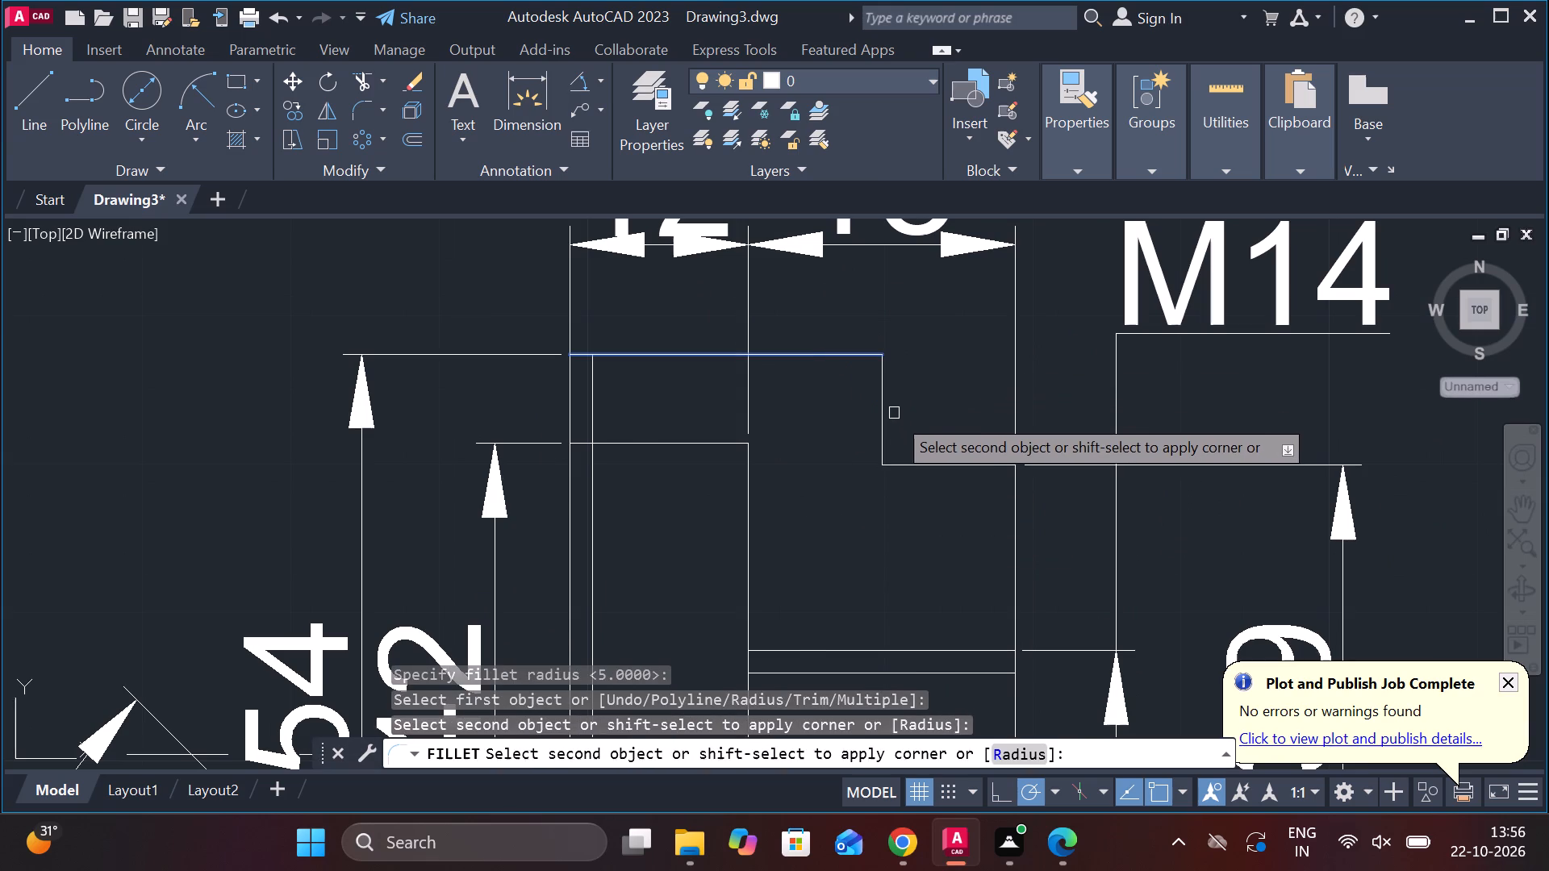
pyautogui.click(875, 418)
pyautogui.click(883, 406)
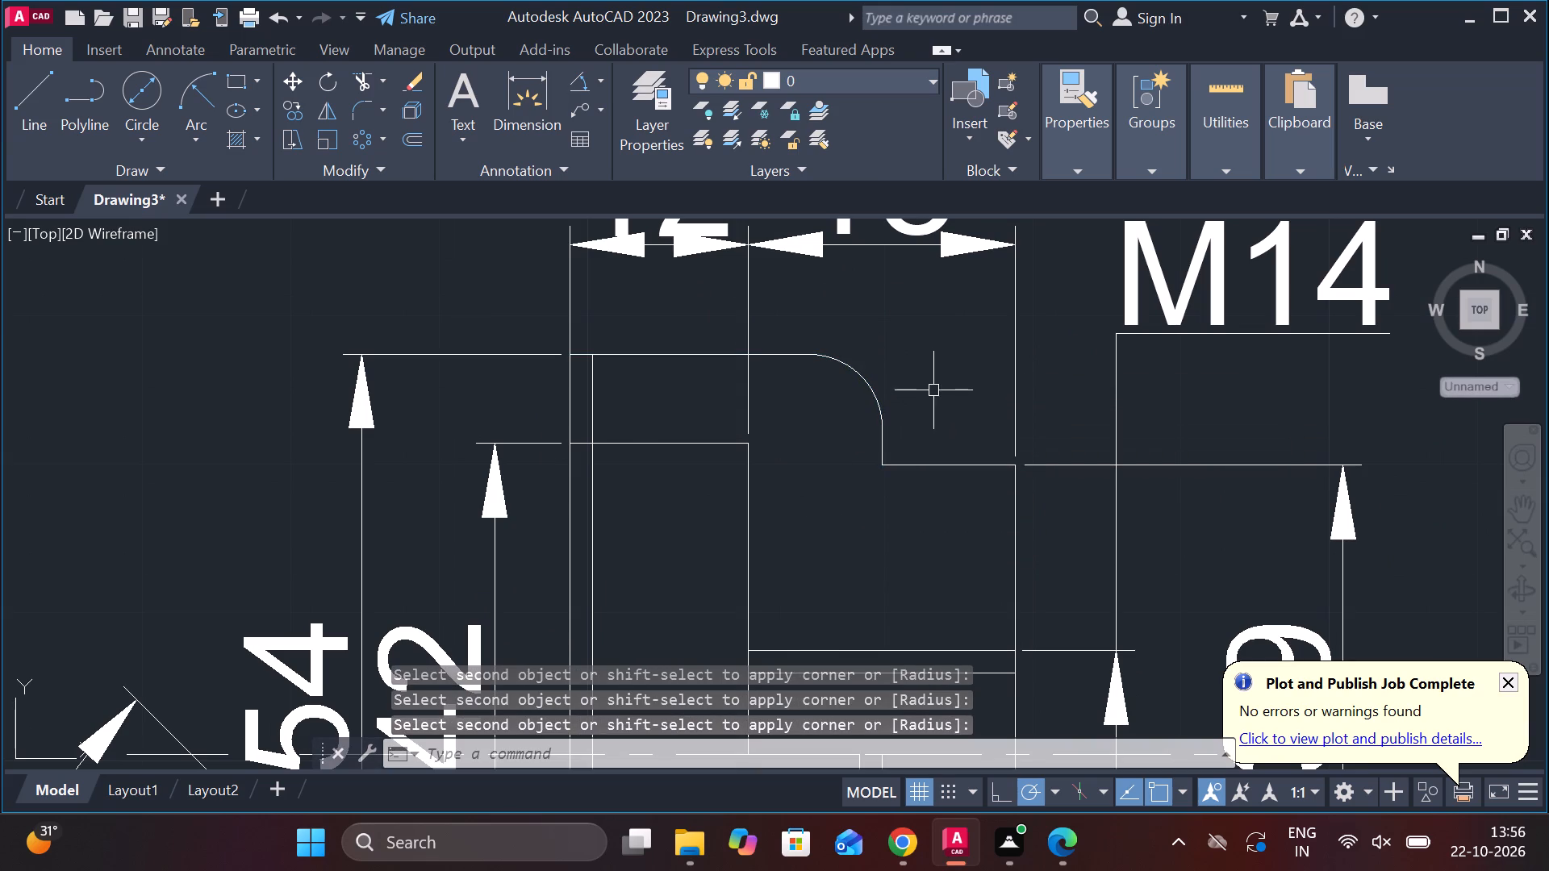
pyautogui.press('Escape')
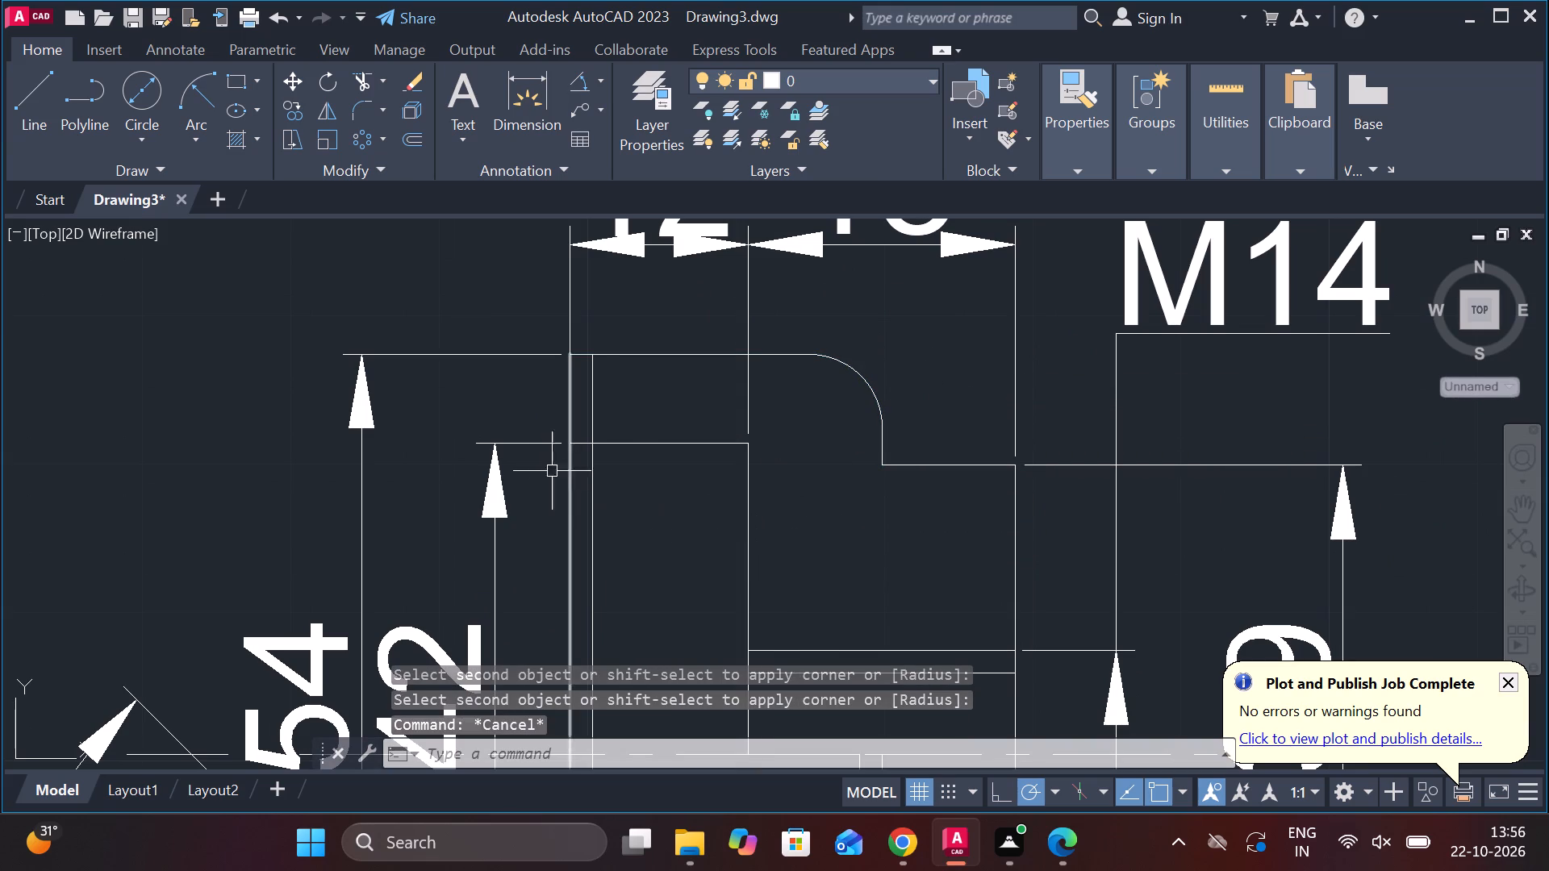
# Draw a 45° diagonal from the inner vertical line's upper end on the flange's top edge, down and outward past the outer face.
pyautogui.moveTo(616, 480); pyautogui.dragTo(640, 334, button='middle')
pyautogui.scroll(-2, 641, 331)
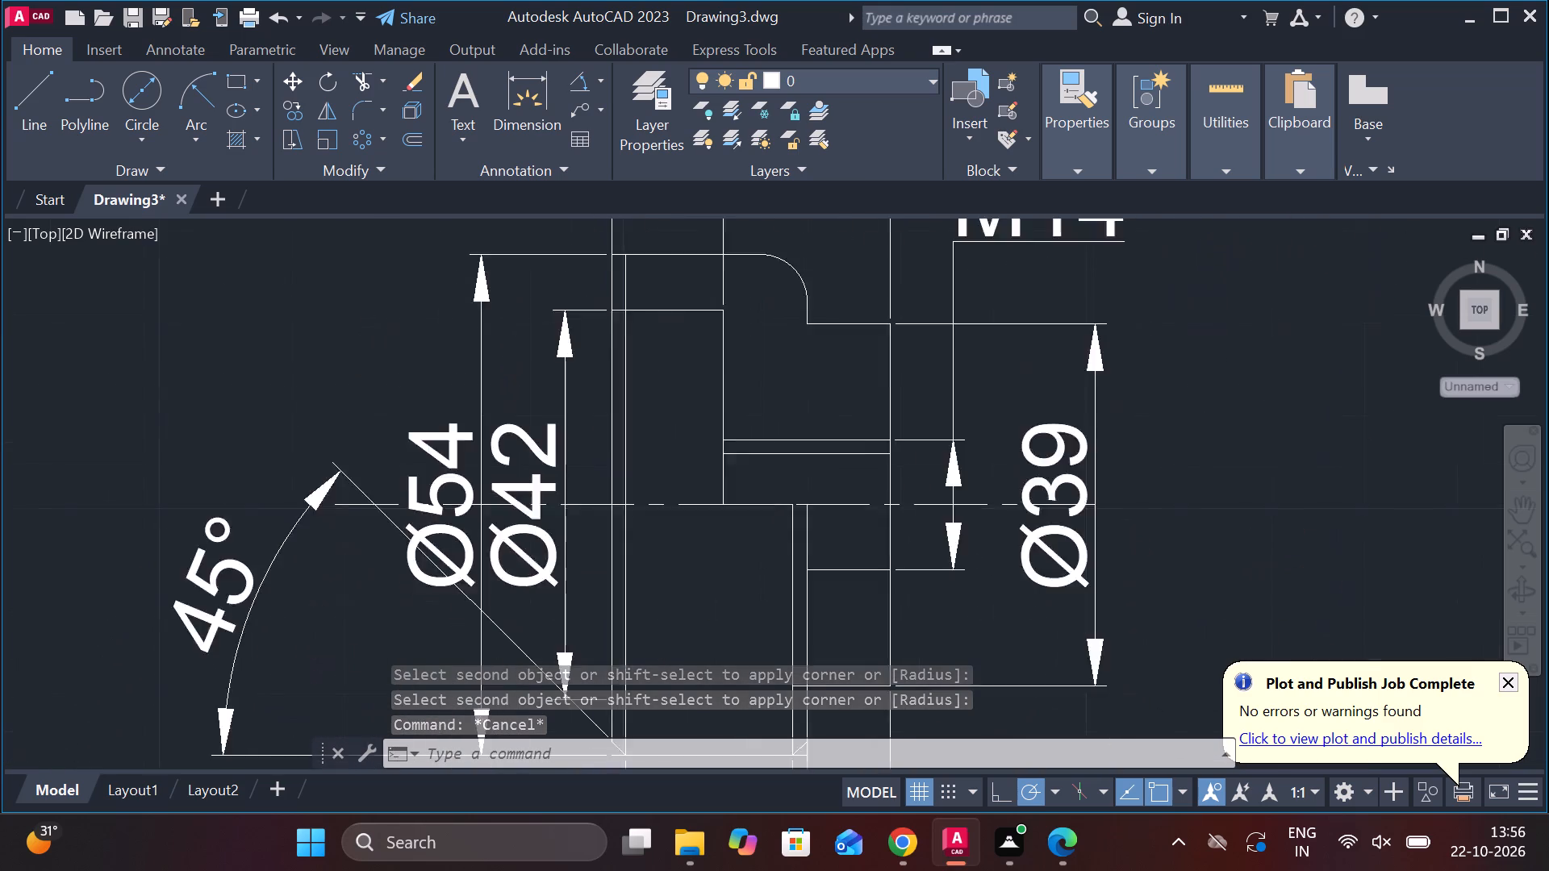
pyautogui.scroll(1, 647, 548)
pyautogui.middleClick(653, 540)
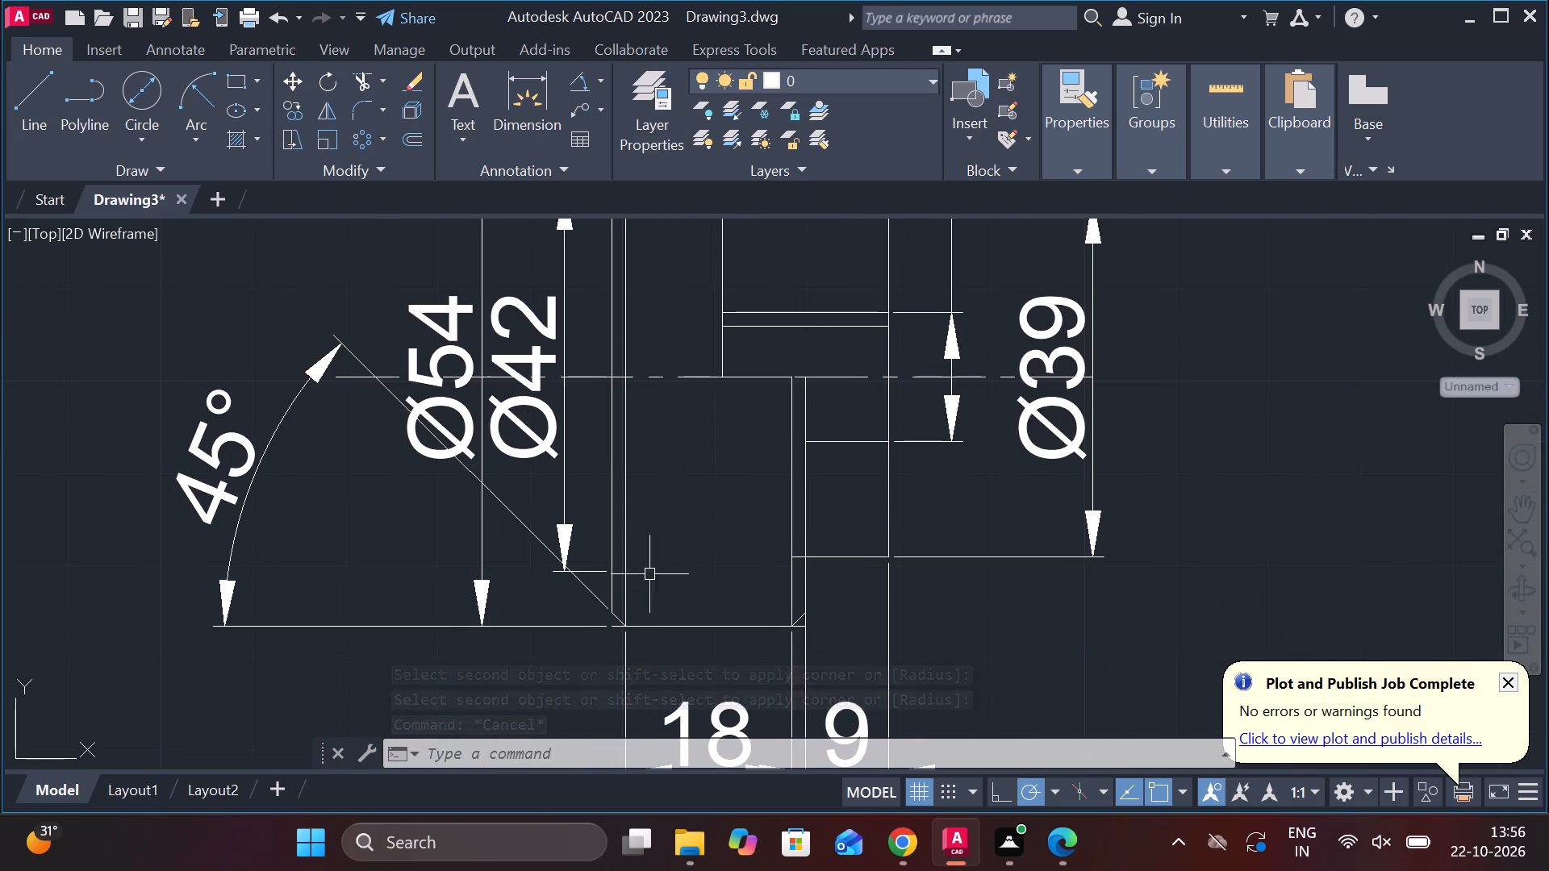
pyautogui.moveTo(666, 539); pyautogui.dragTo(674, 602, button='middle')
pyautogui.moveTo(674, 365); pyautogui.dragTo(686, 369, button='middle')
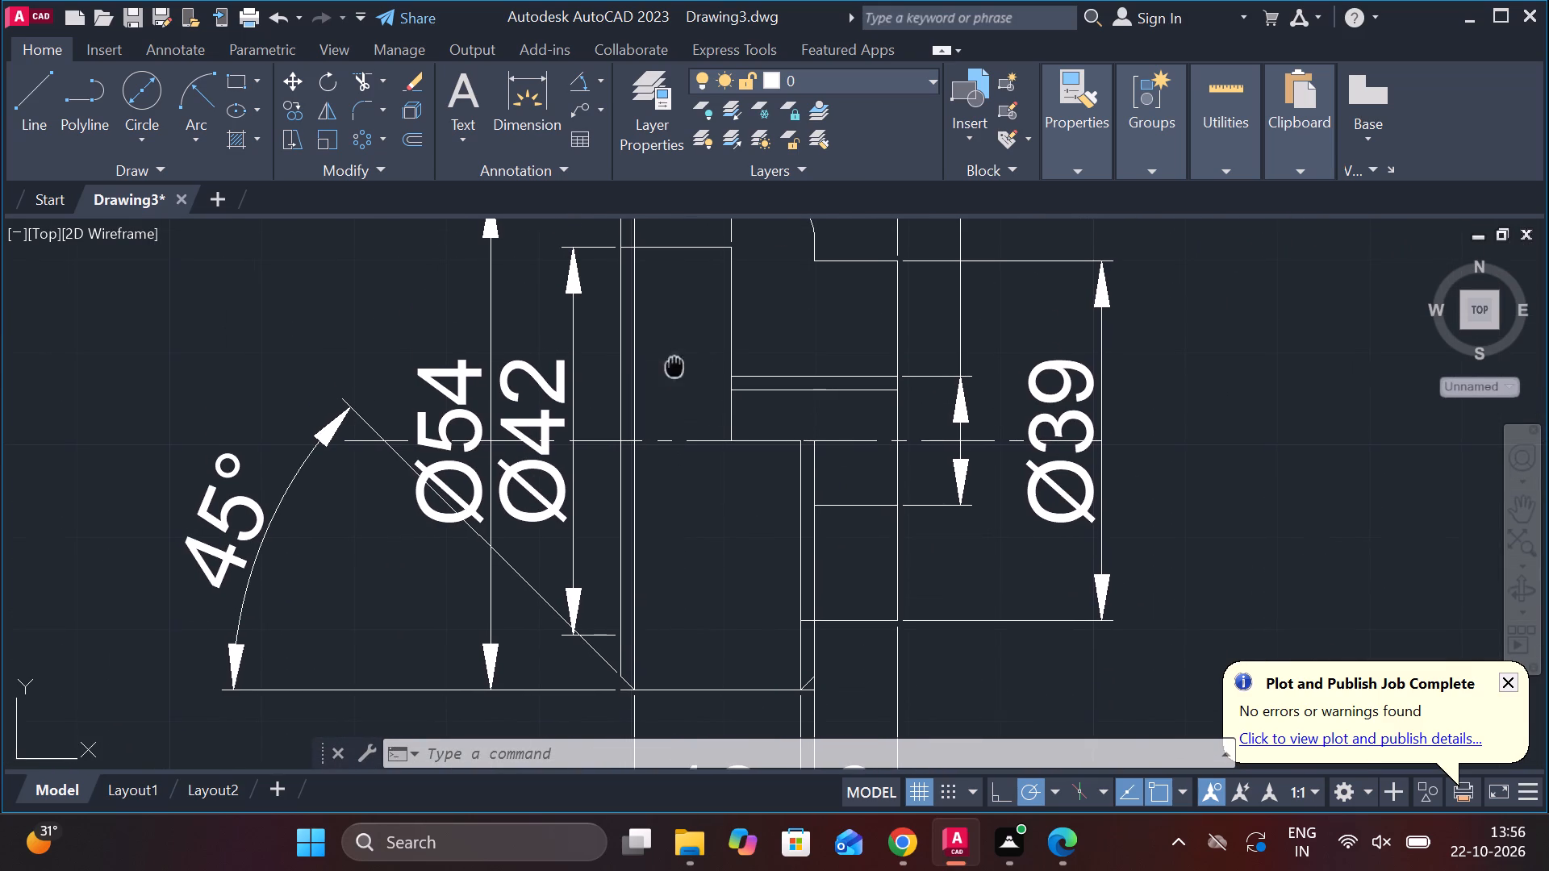
pyautogui.moveTo(686, 369); pyautogui.dragTo(707, 511, button='middle')
pyautogui.moveTo(698, 360); pyautogui.dragTo(725, 419, button='middle')
pyautogui.press('l')
pyautogui.press('Return')
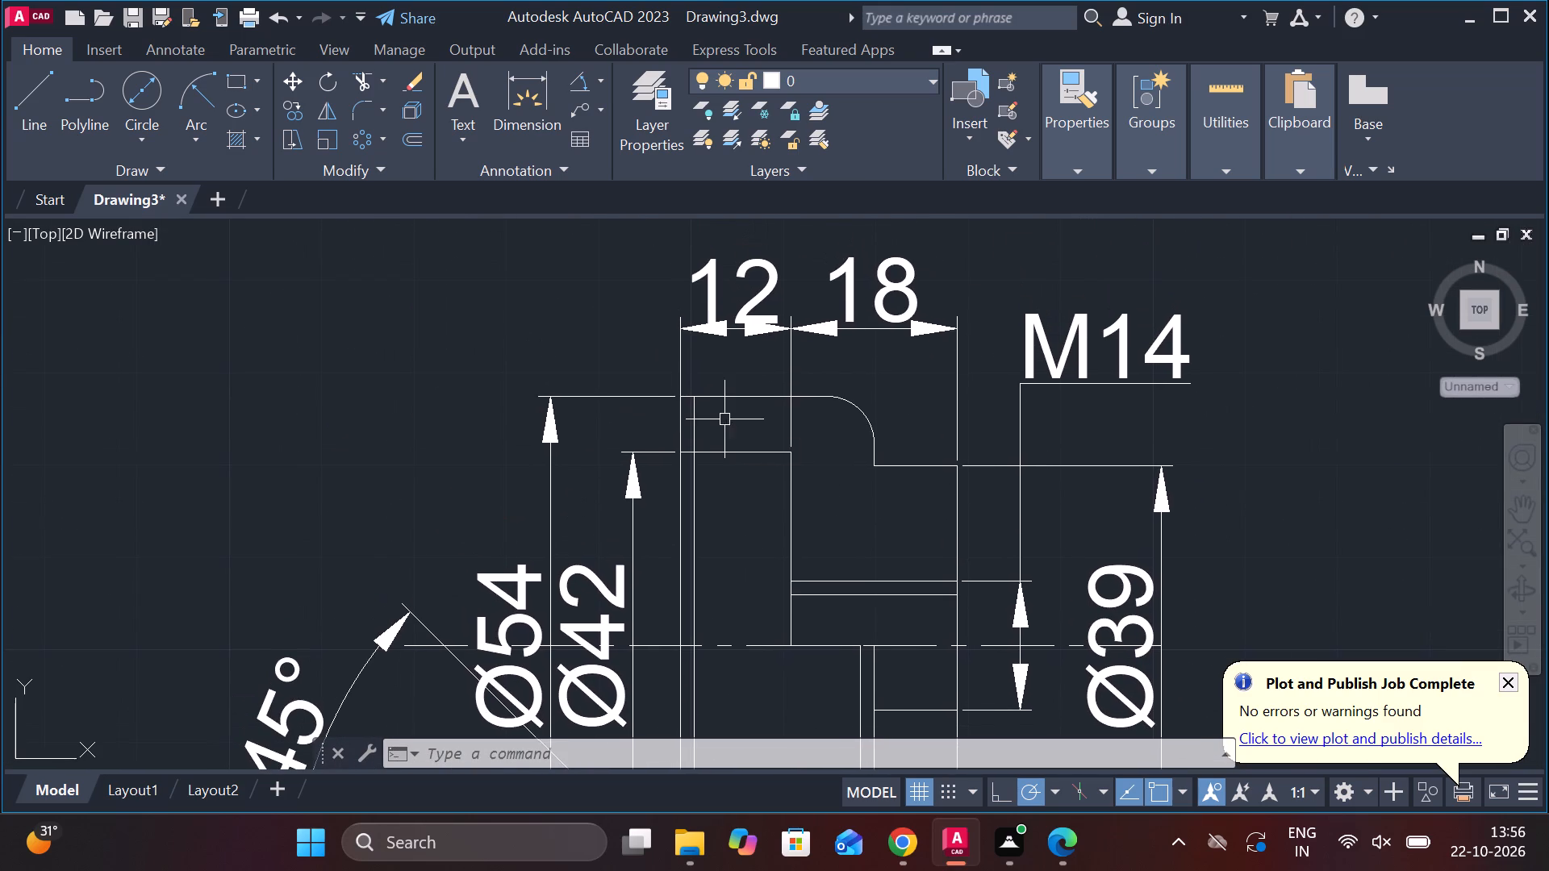
pyautogui.scroll(3, 715, 404)
pyautogui.click(623, 378)
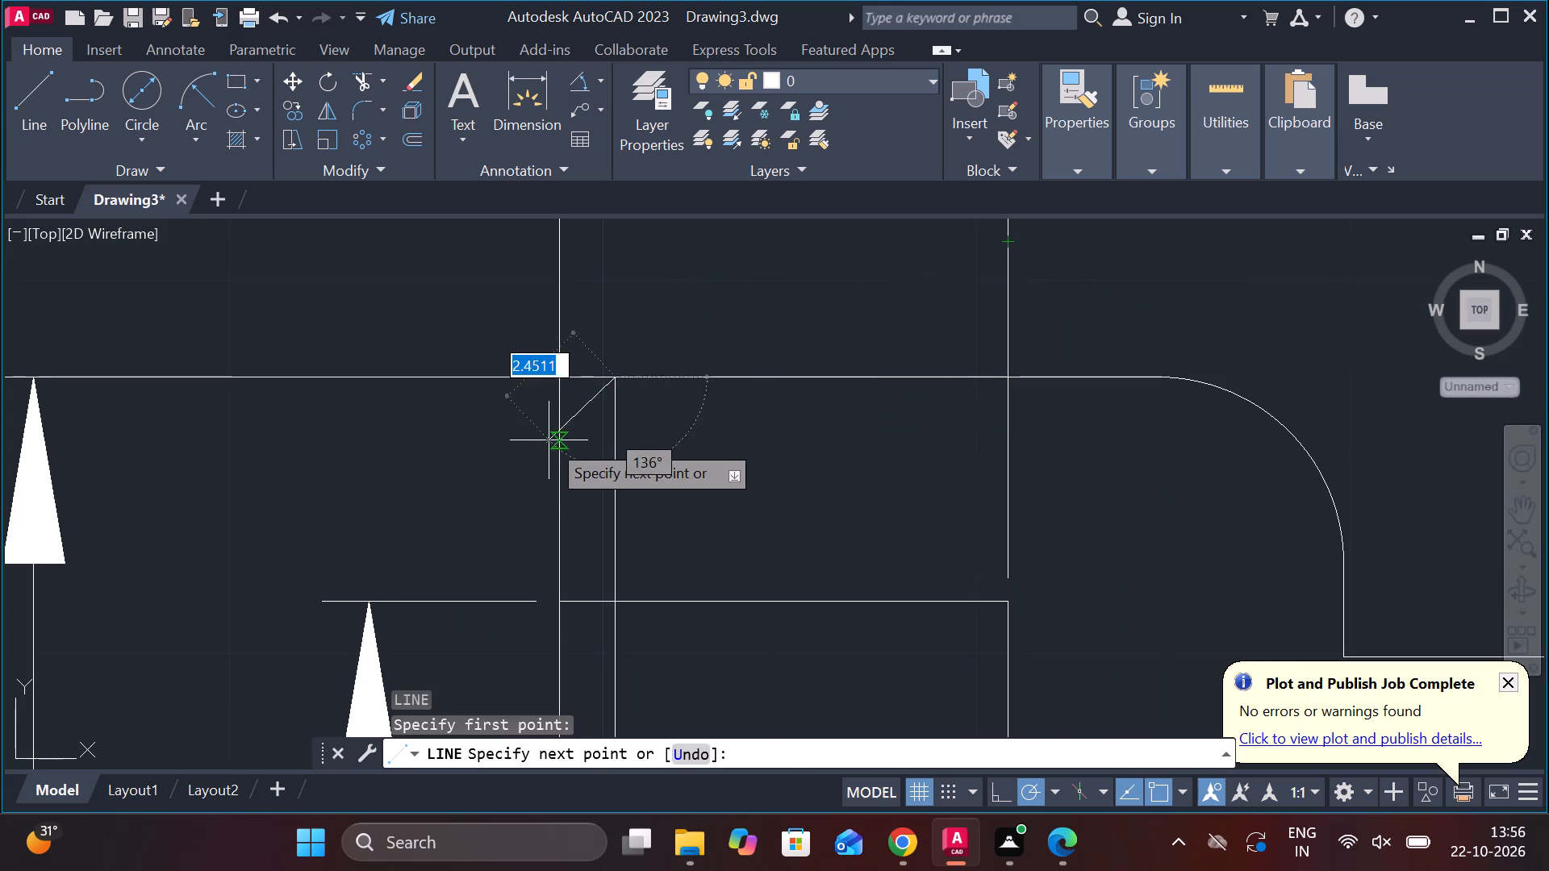
pyautogui.click(504, 462)
pyautogui.press('Escape')
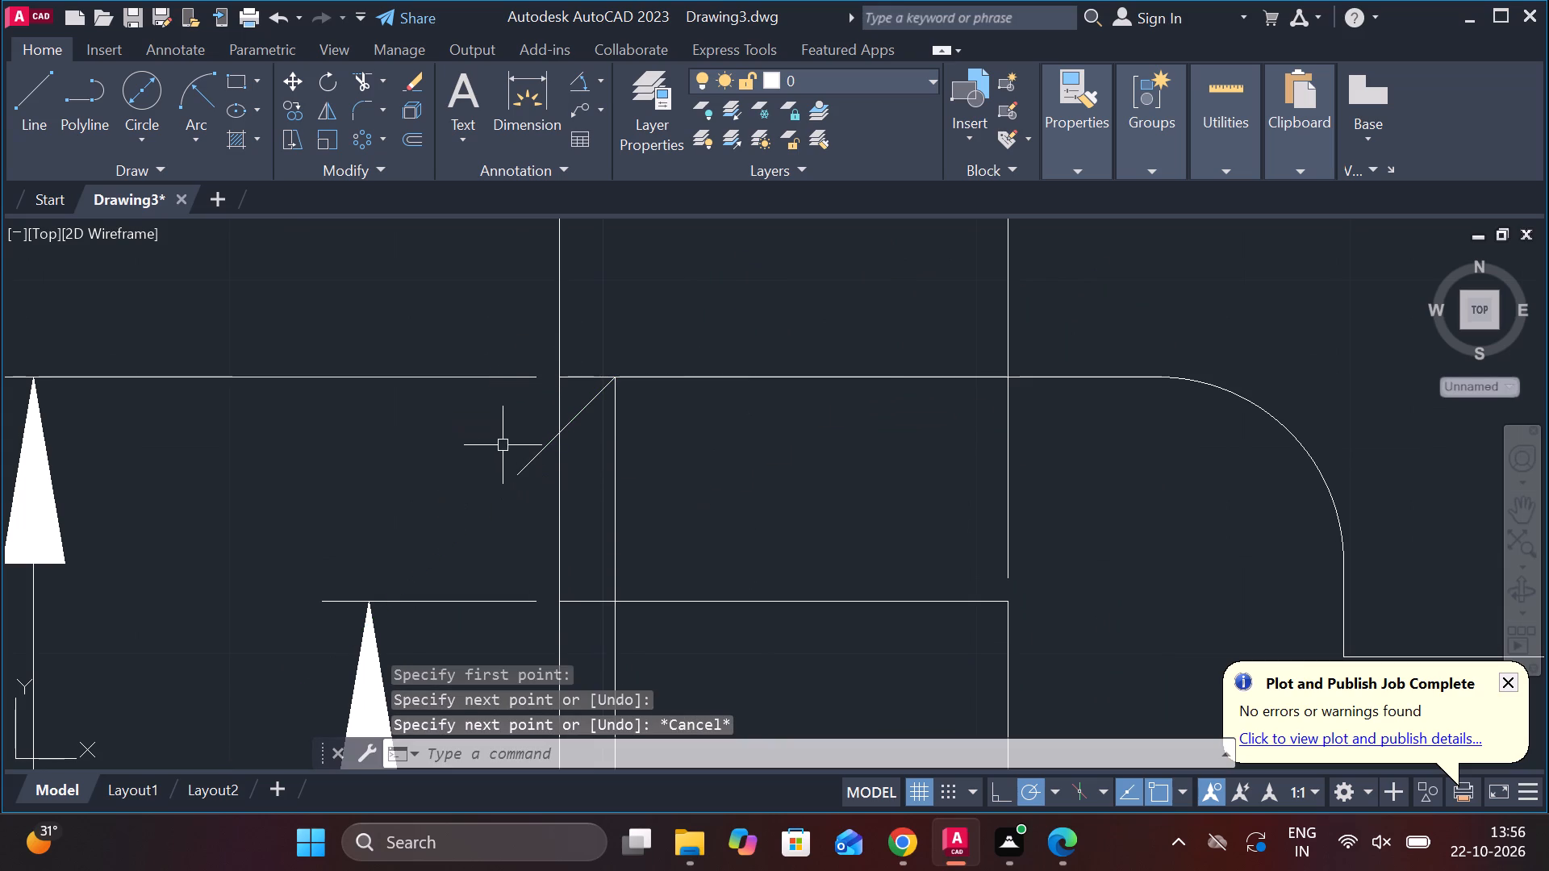
# Trim the upper diagonal's overhang beyond the flange's outer vertical edge.
pyautogui.press('r')
pyautogui.press('Escape')
pyautogui.write('TR')
pyautogui.press('space')
pyautogui.click(533, 469)
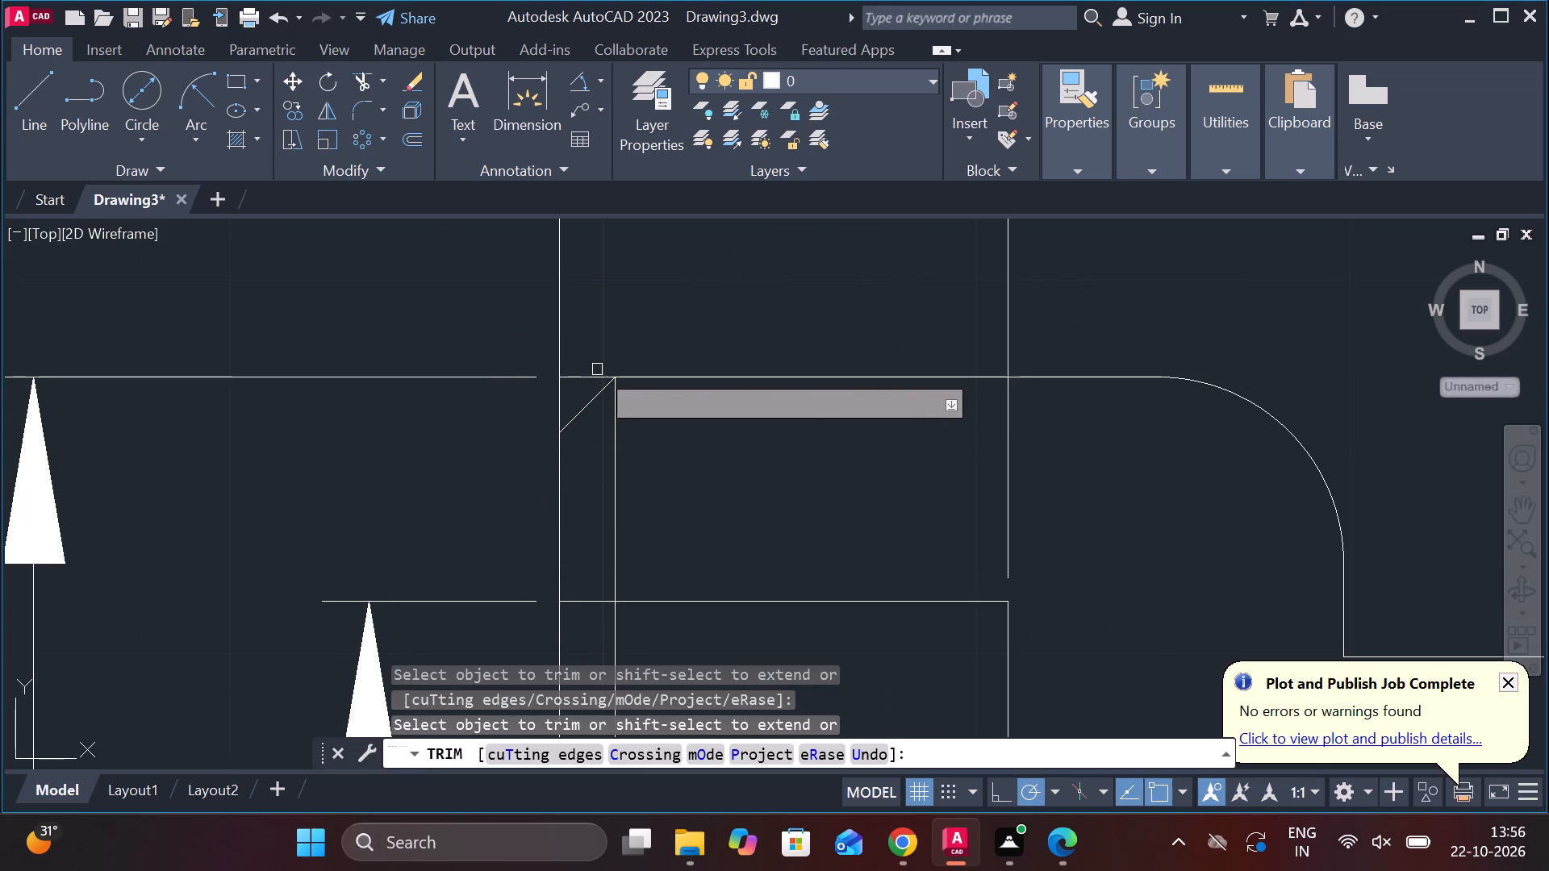
pyautogui.scroll(-3, 667, 439)
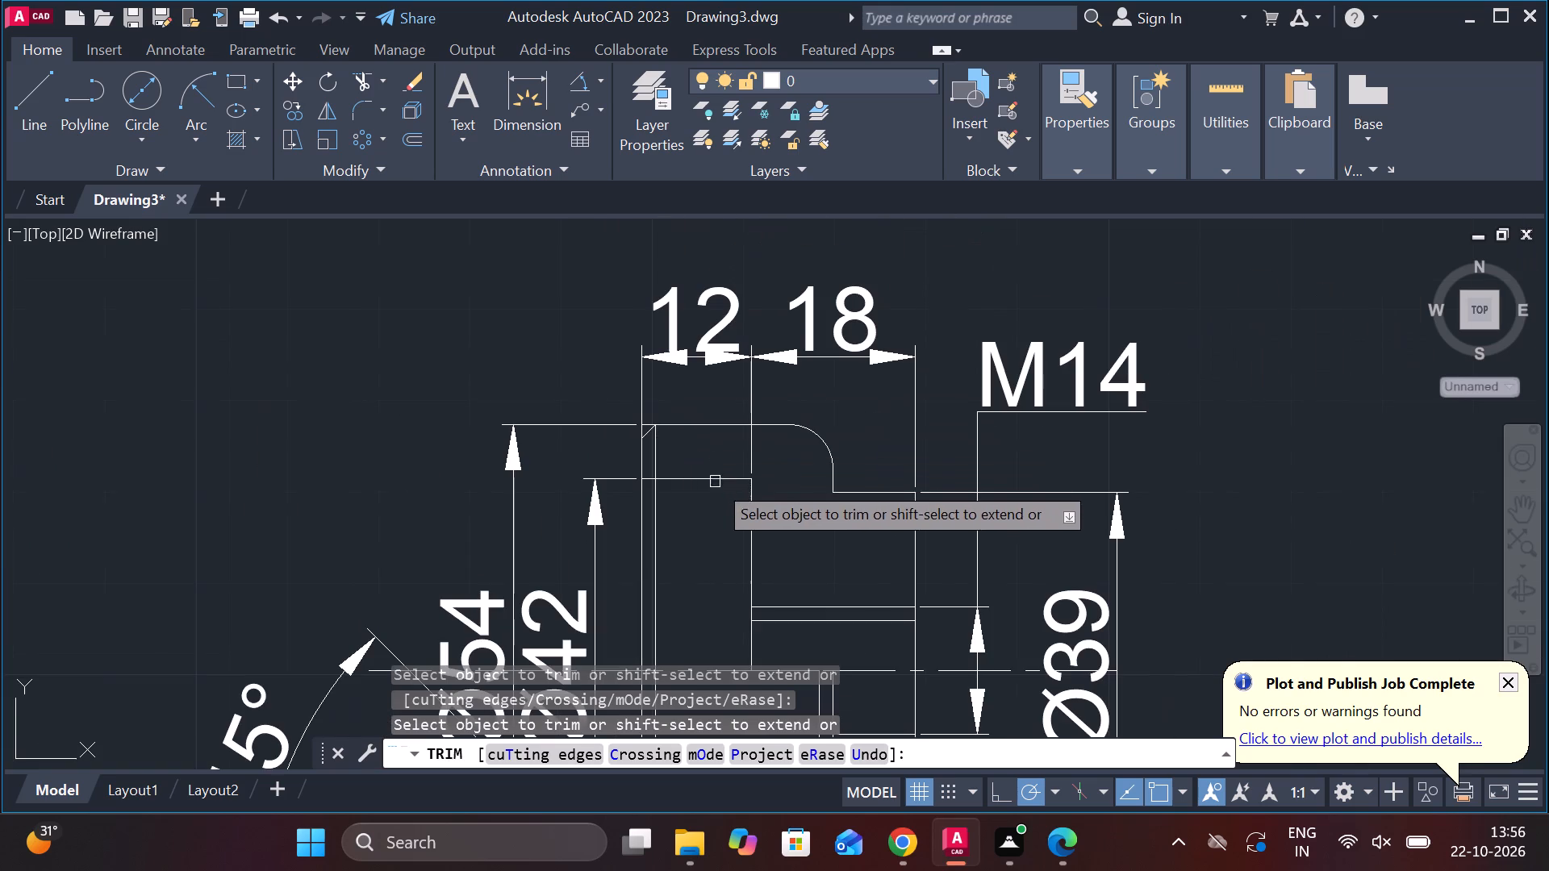
pyautogui.moveTo(719, 488); pyautogui.dragTo(704, 340, button='middle')
pyautogui.moveTo(703, 515); pyautogui.dragTo(709, 334, button='middle')
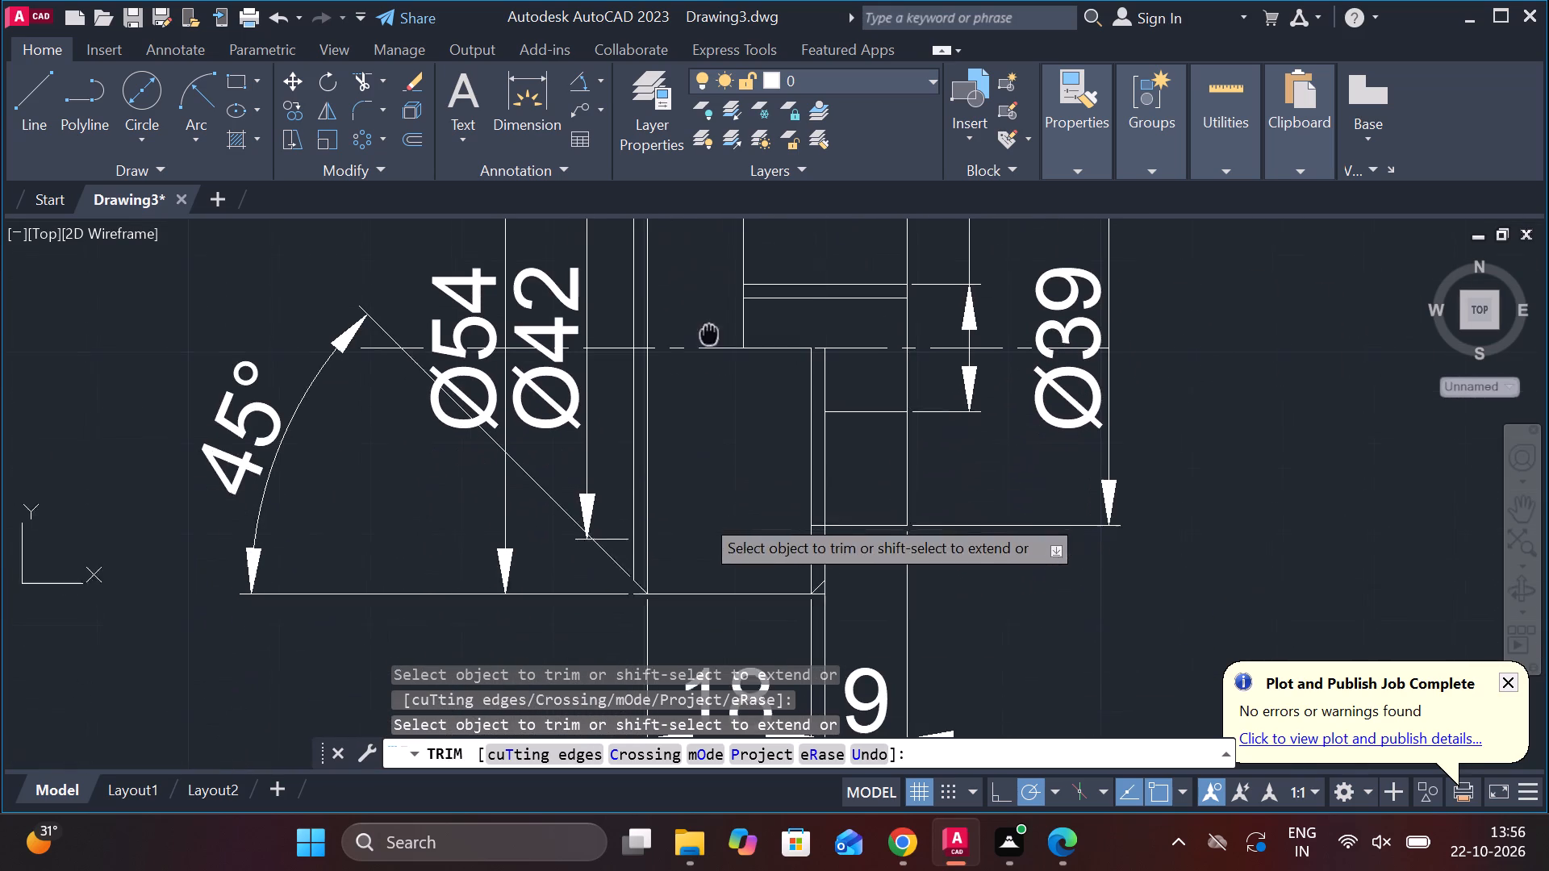
pyautogui.scroll(-1, 702, 522)
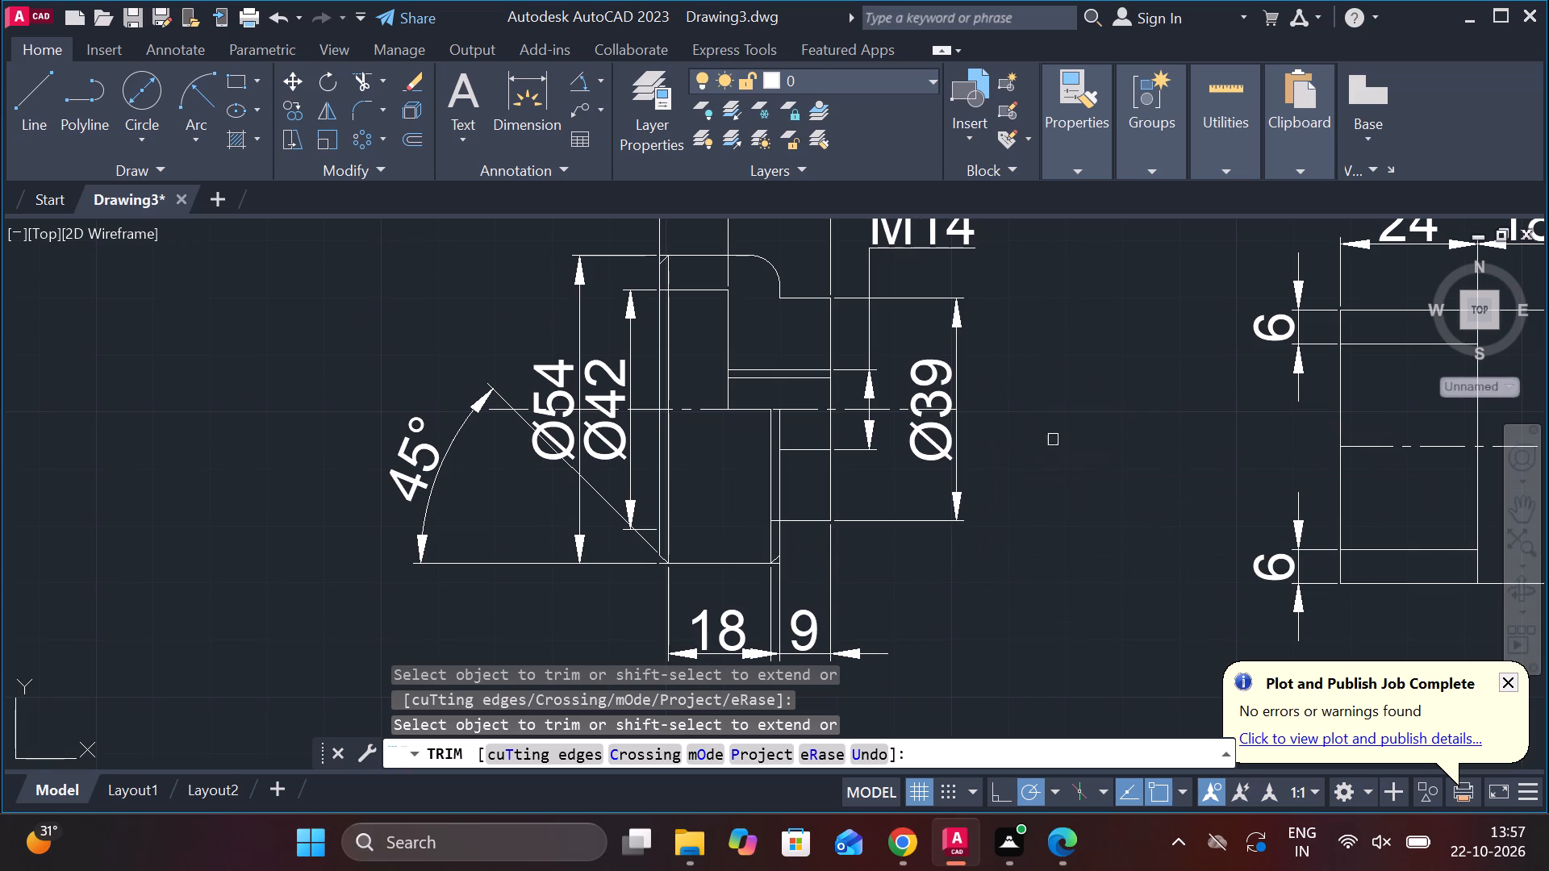
pyautogui.press('Escape')
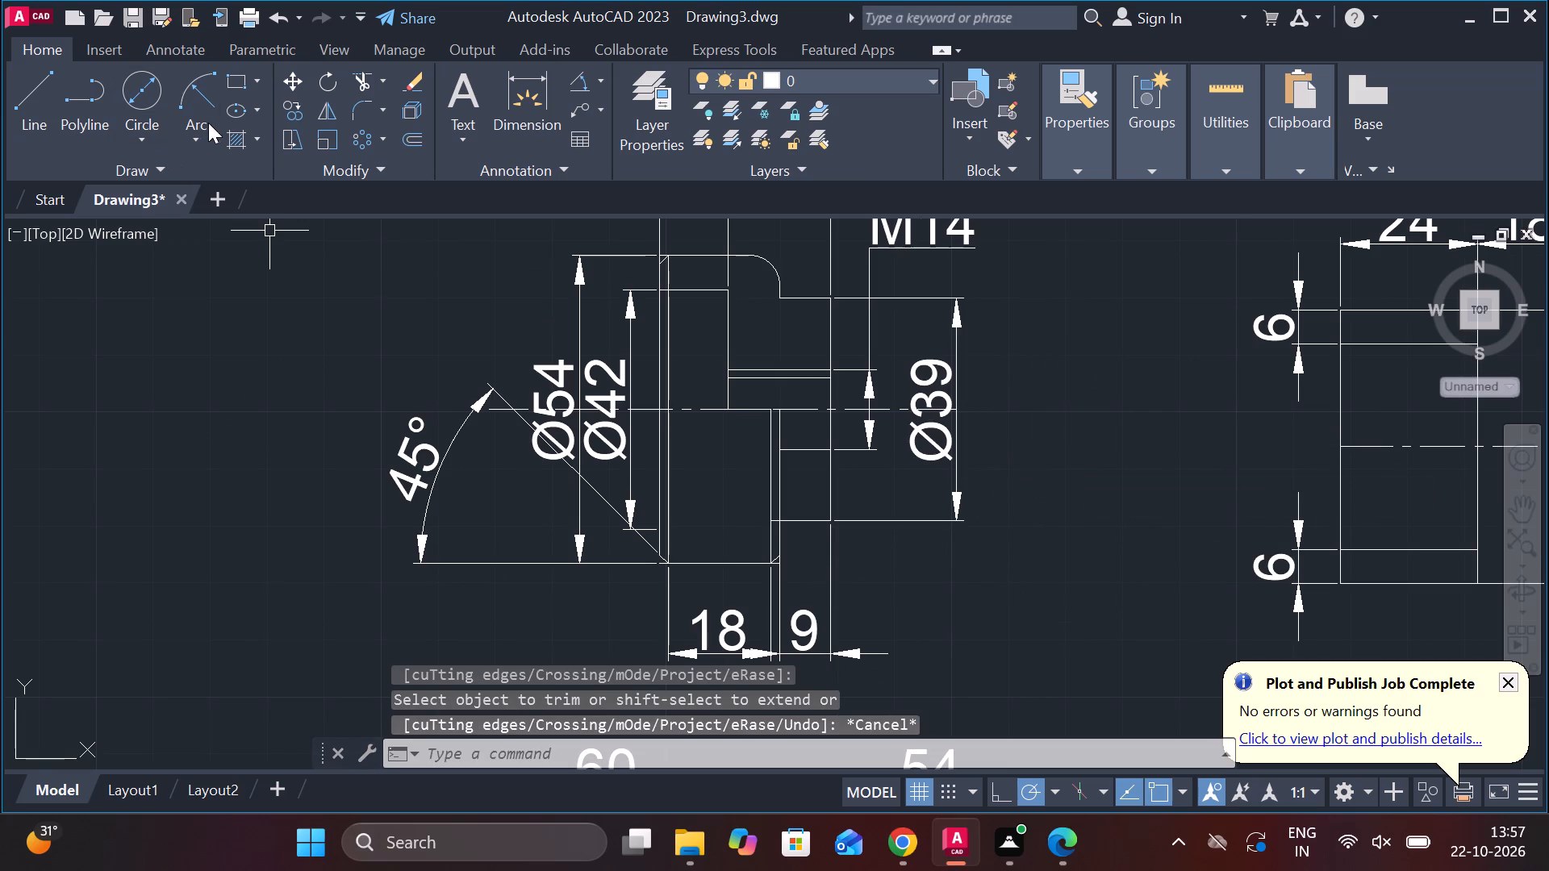
# Hatch the upper sectioned half, from the flange rim through the Ø39 hub down to the M14 thread line, with the ANSI31 pattern.
pyautogui.click(228, 135)
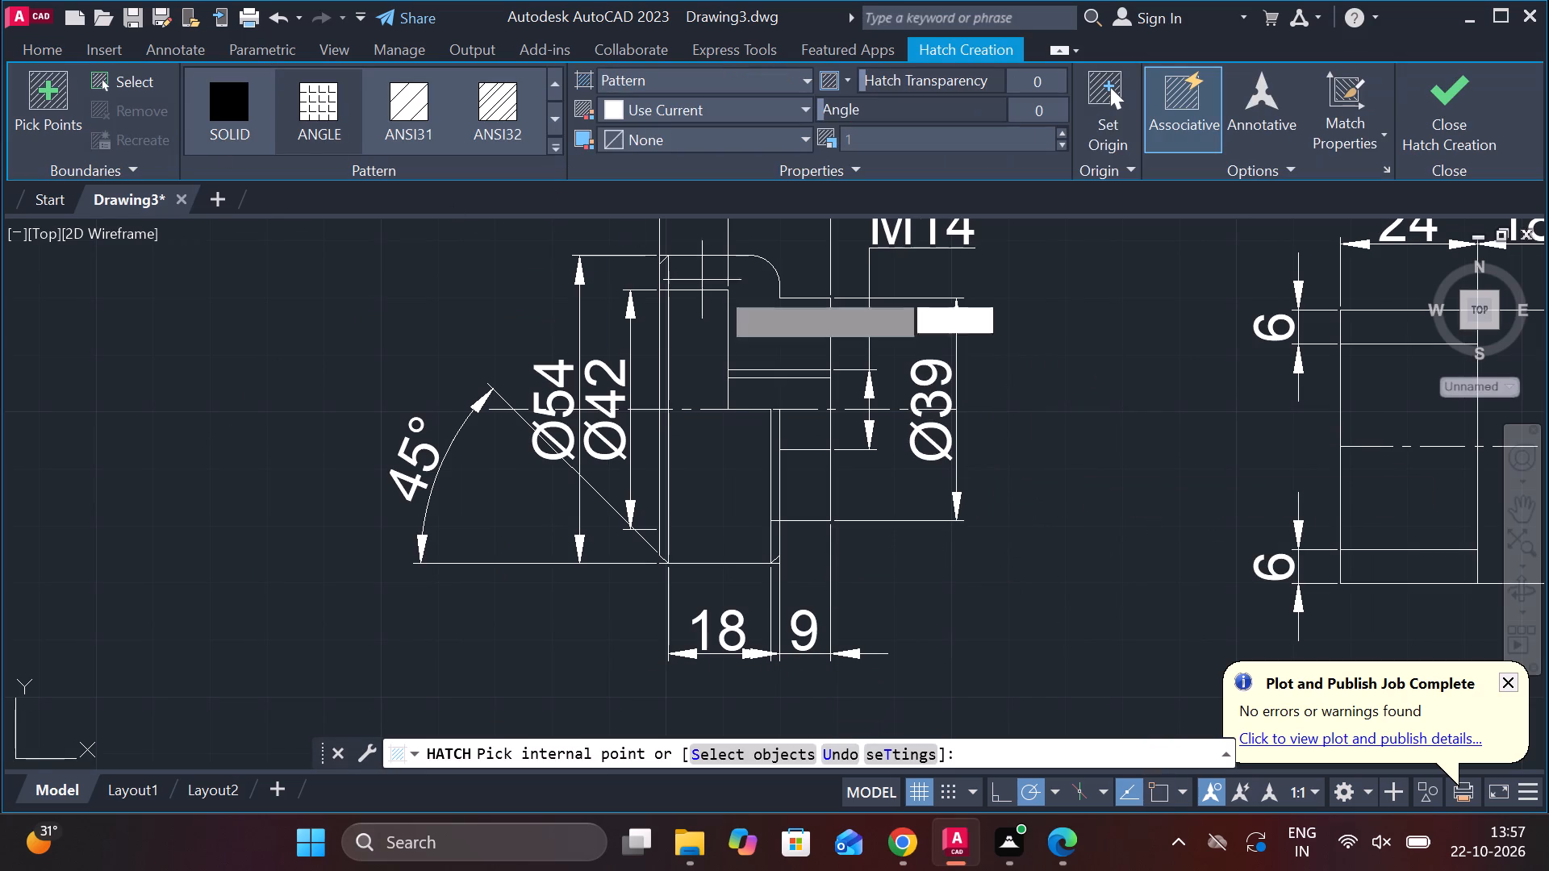
pyautogui.click(739, 320)
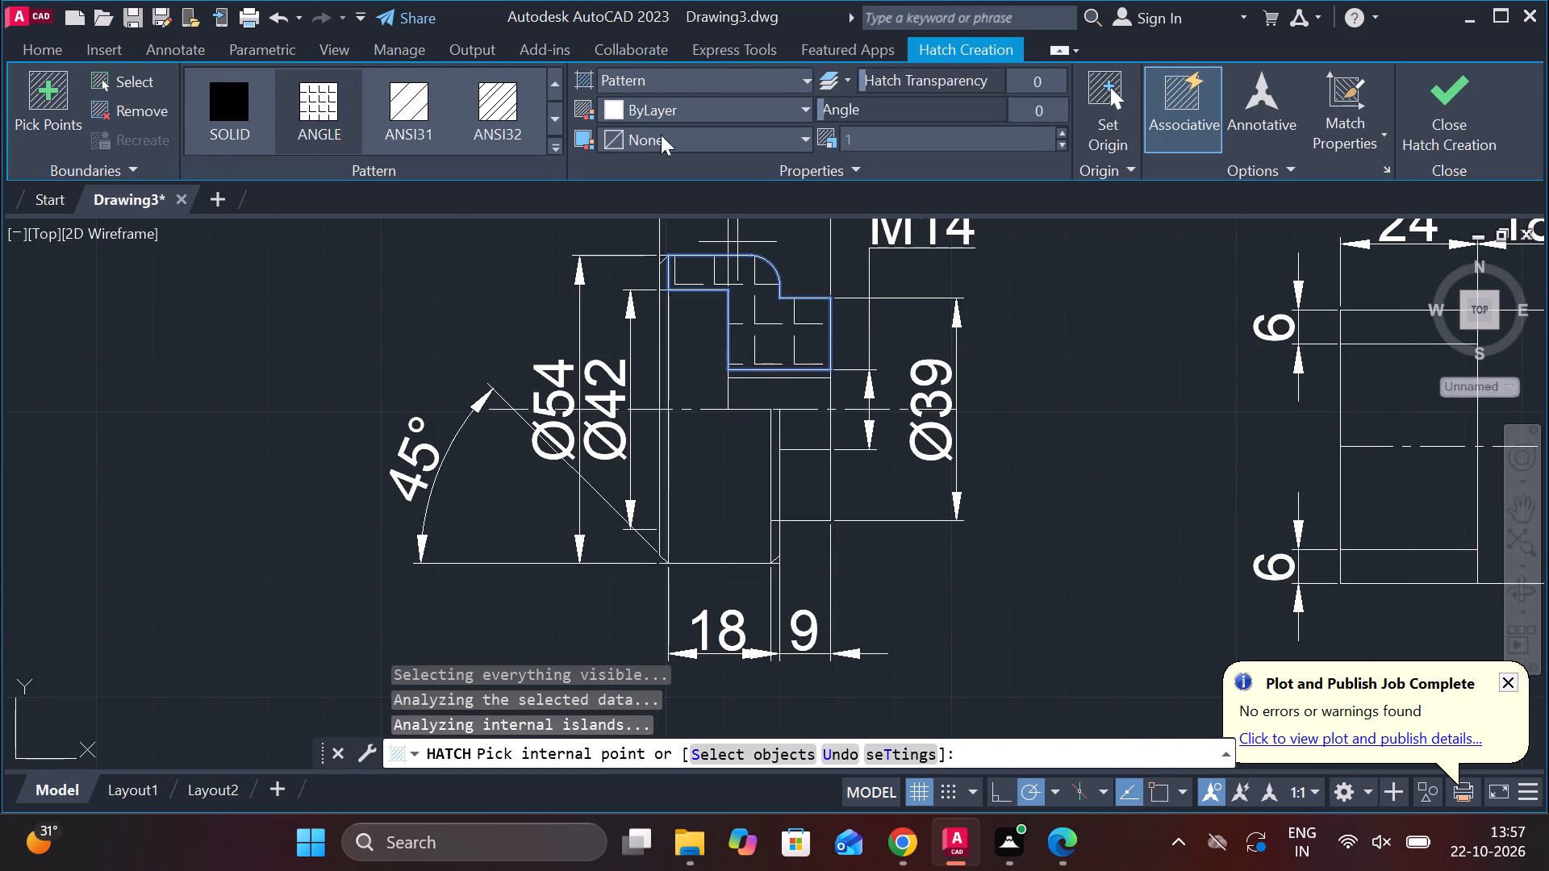
pyautogui.click(415, 108)
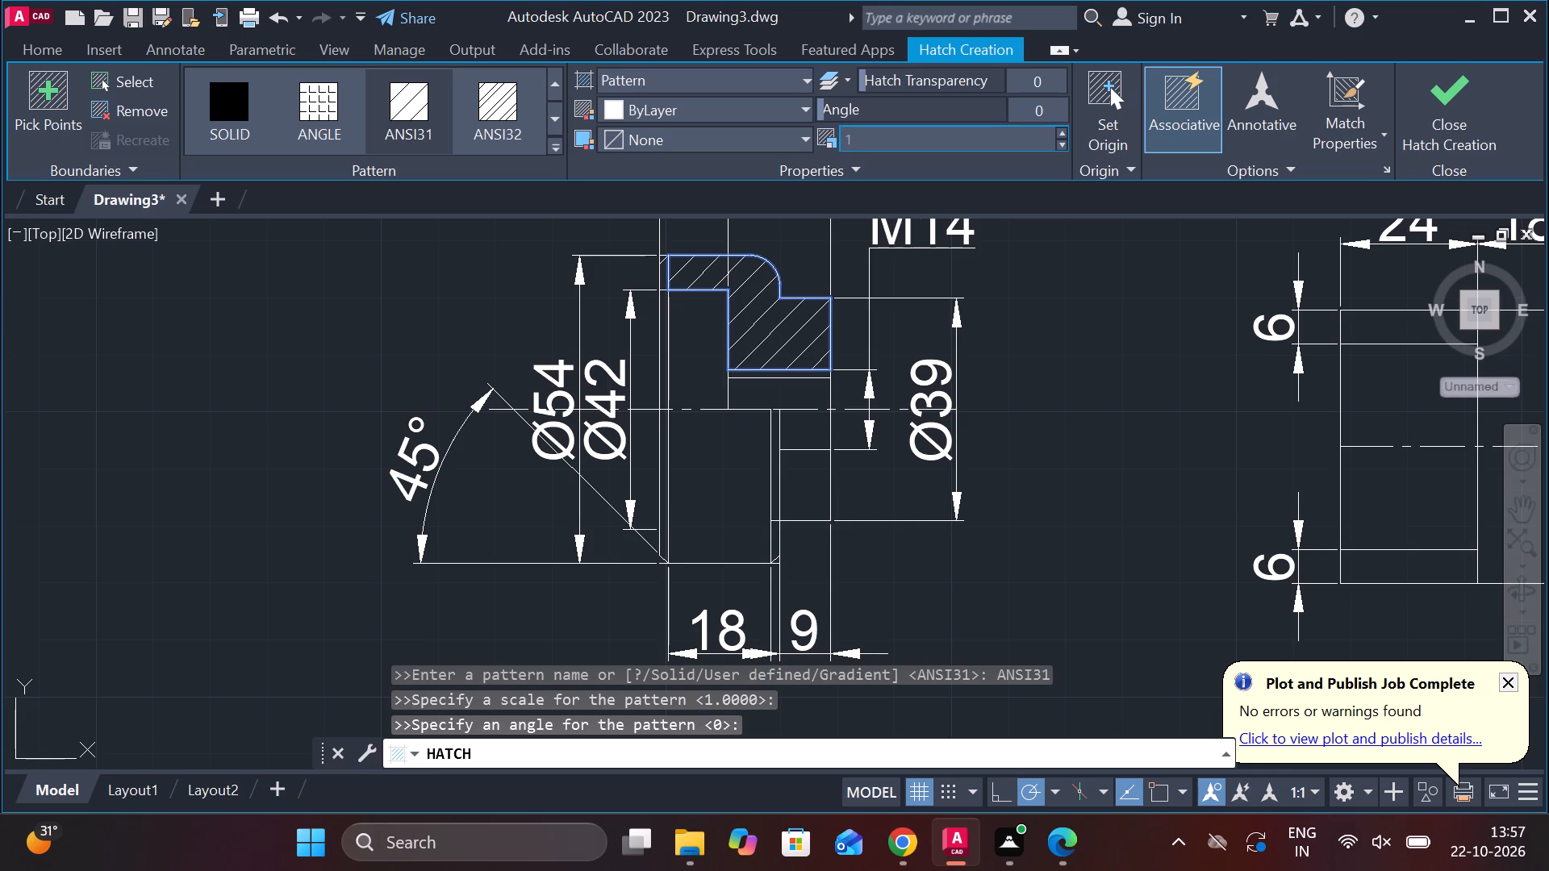
pyautogui.click(1426, 102)
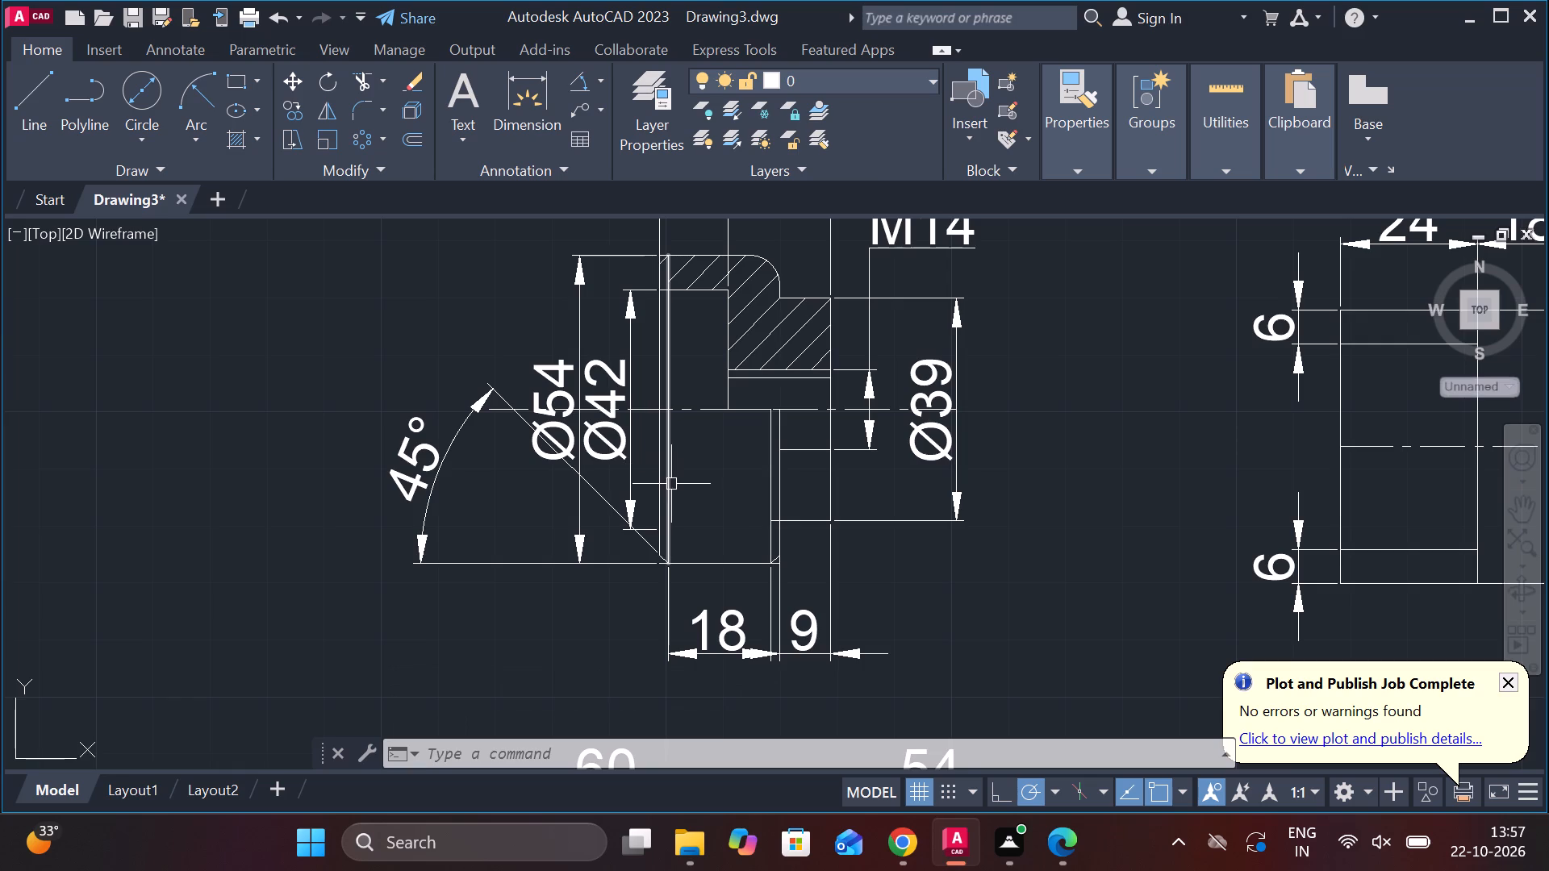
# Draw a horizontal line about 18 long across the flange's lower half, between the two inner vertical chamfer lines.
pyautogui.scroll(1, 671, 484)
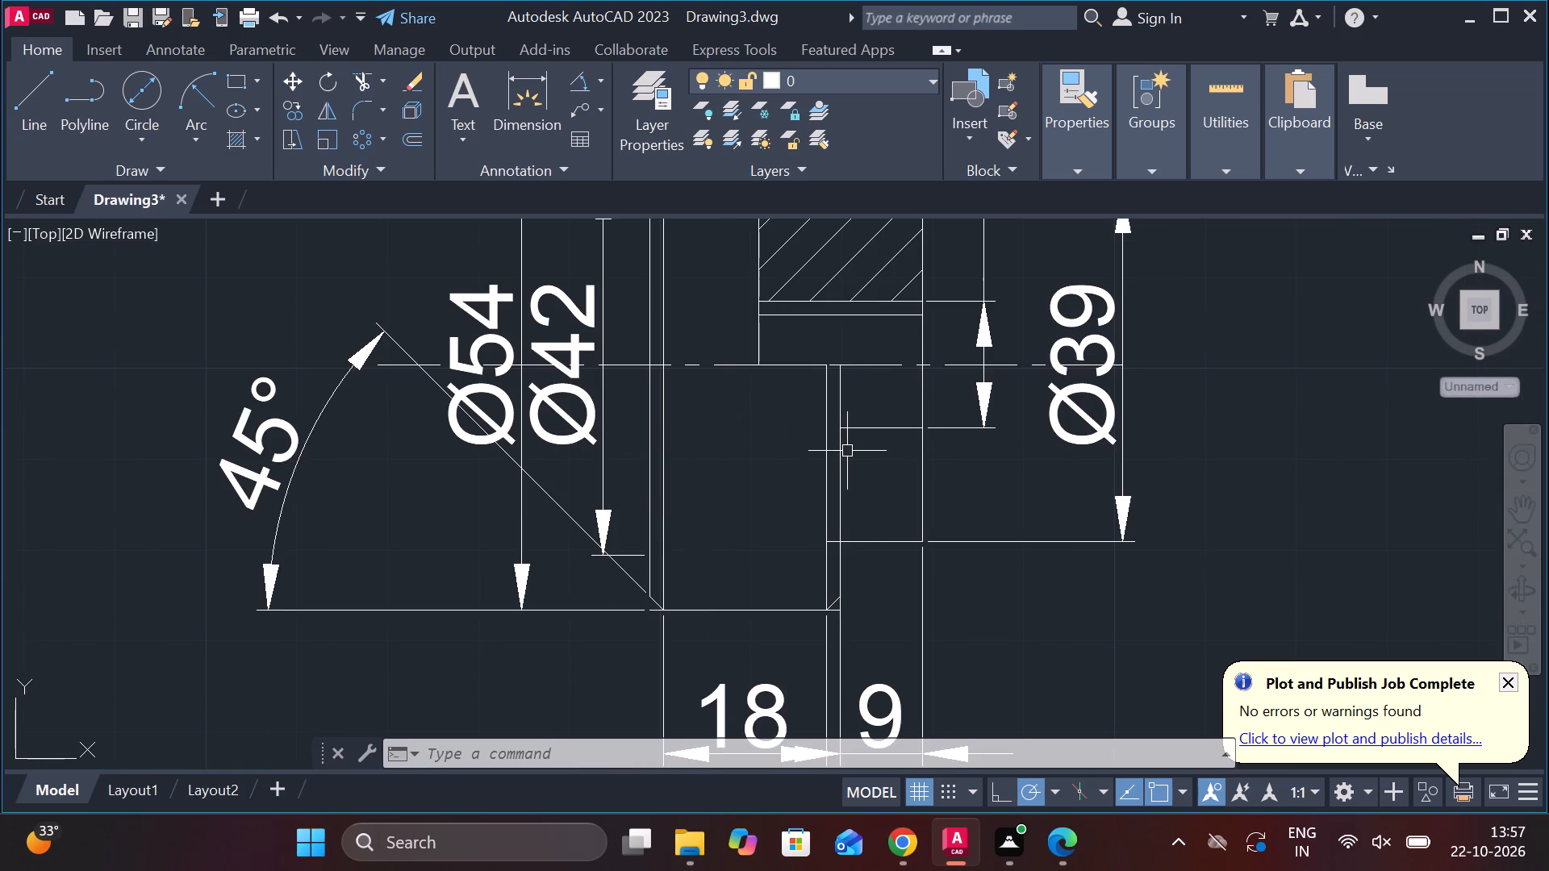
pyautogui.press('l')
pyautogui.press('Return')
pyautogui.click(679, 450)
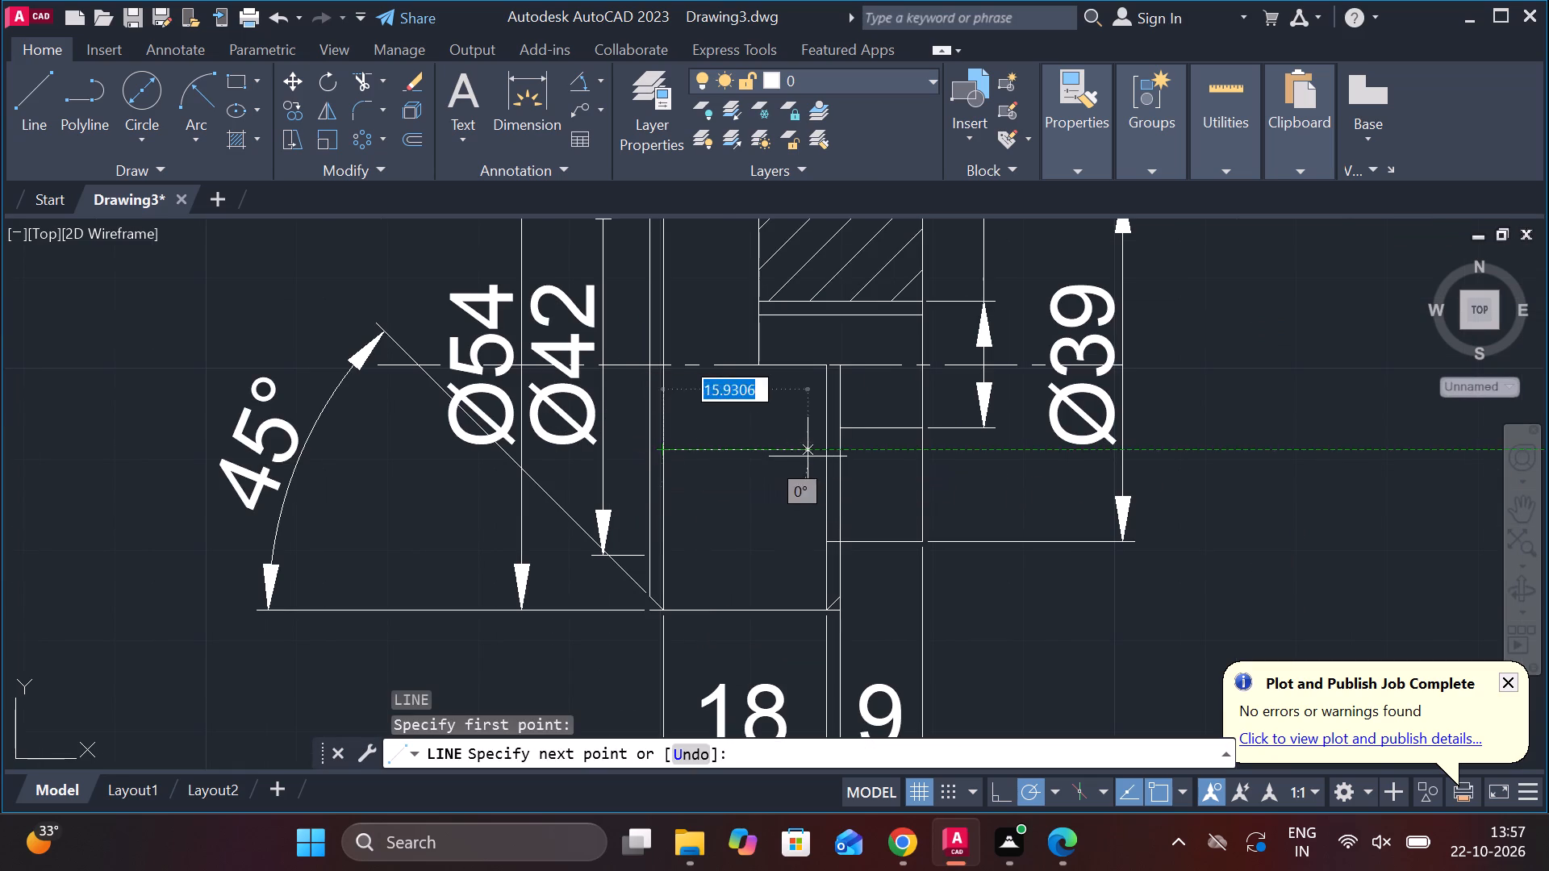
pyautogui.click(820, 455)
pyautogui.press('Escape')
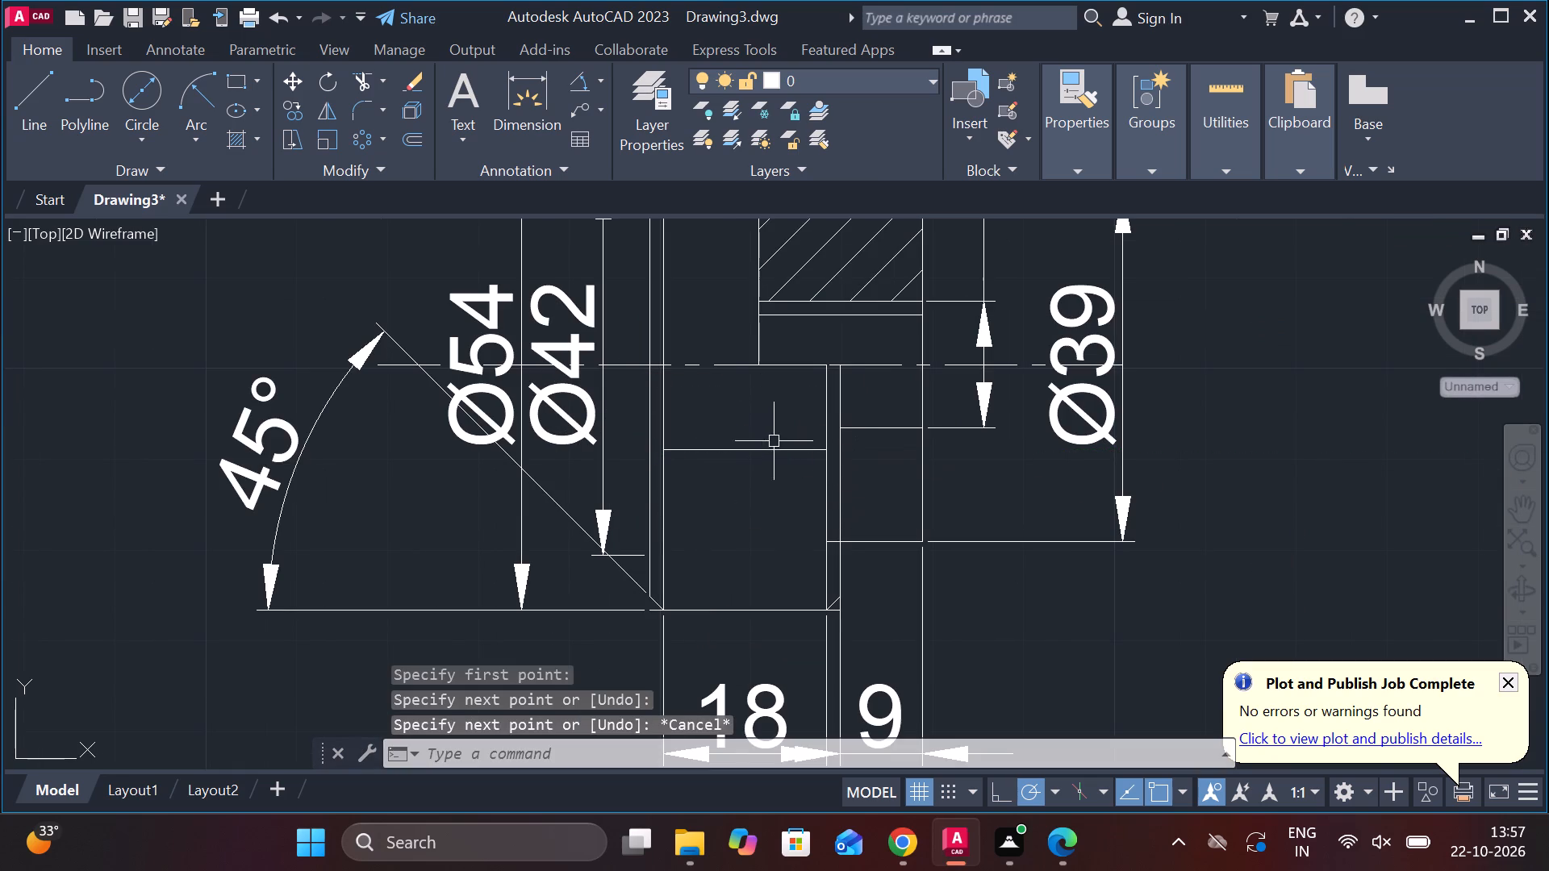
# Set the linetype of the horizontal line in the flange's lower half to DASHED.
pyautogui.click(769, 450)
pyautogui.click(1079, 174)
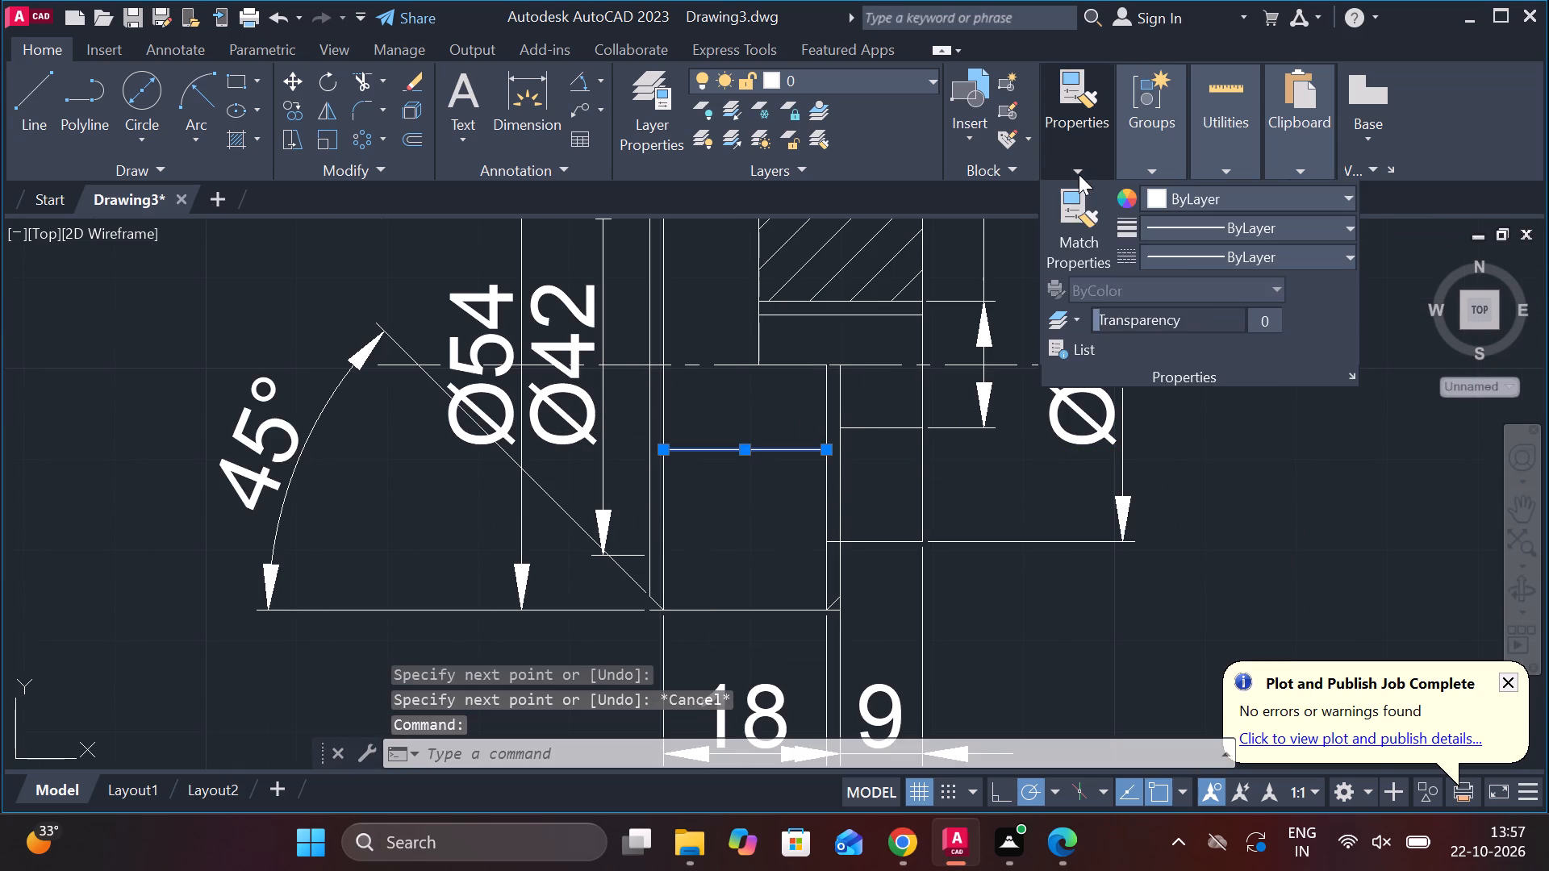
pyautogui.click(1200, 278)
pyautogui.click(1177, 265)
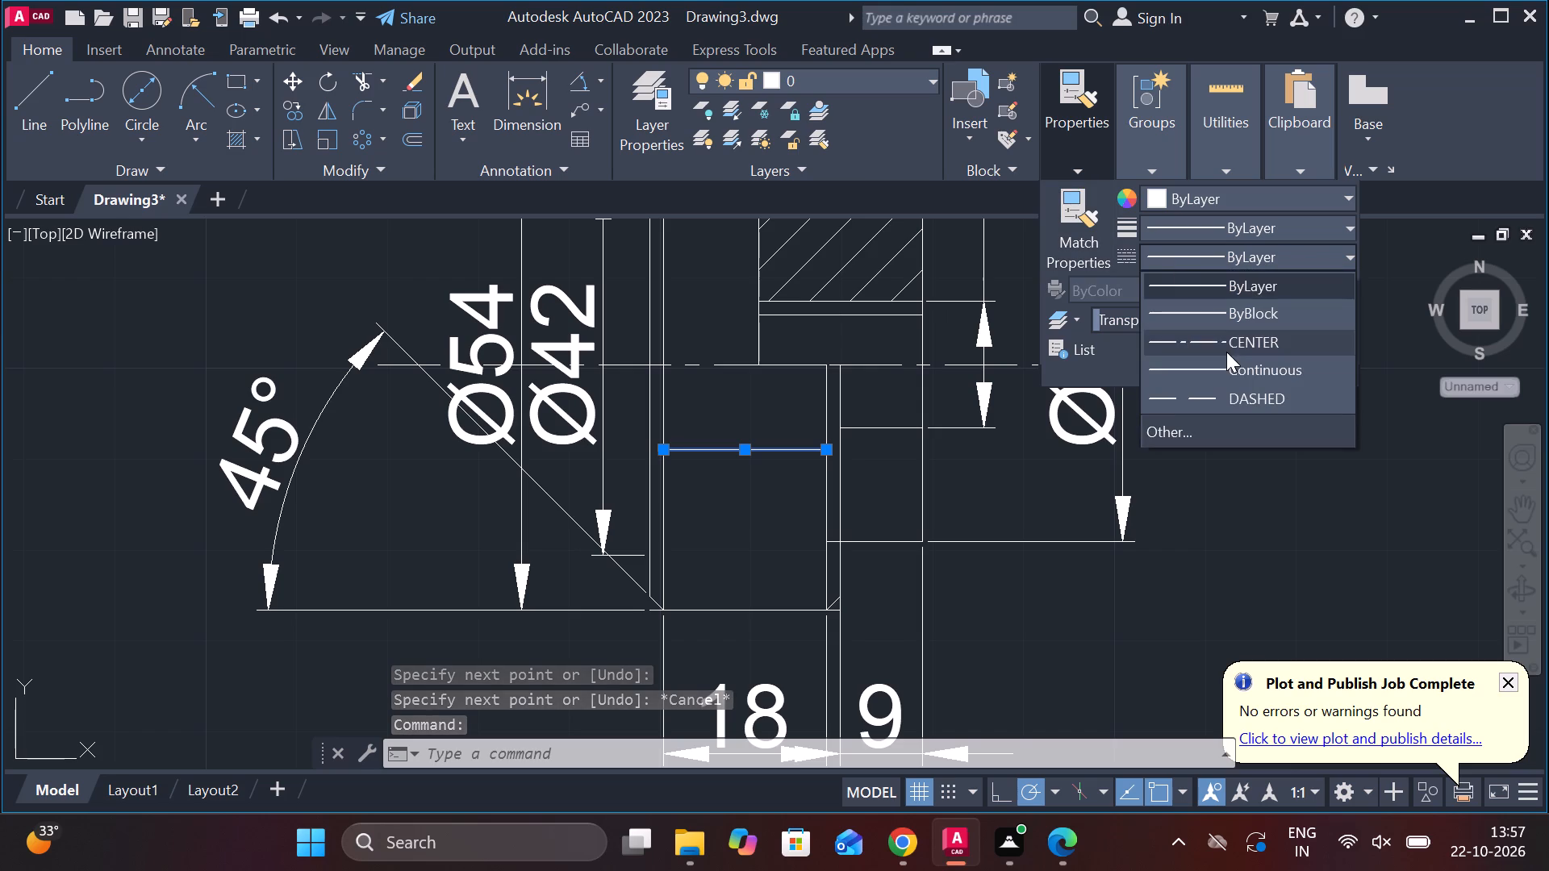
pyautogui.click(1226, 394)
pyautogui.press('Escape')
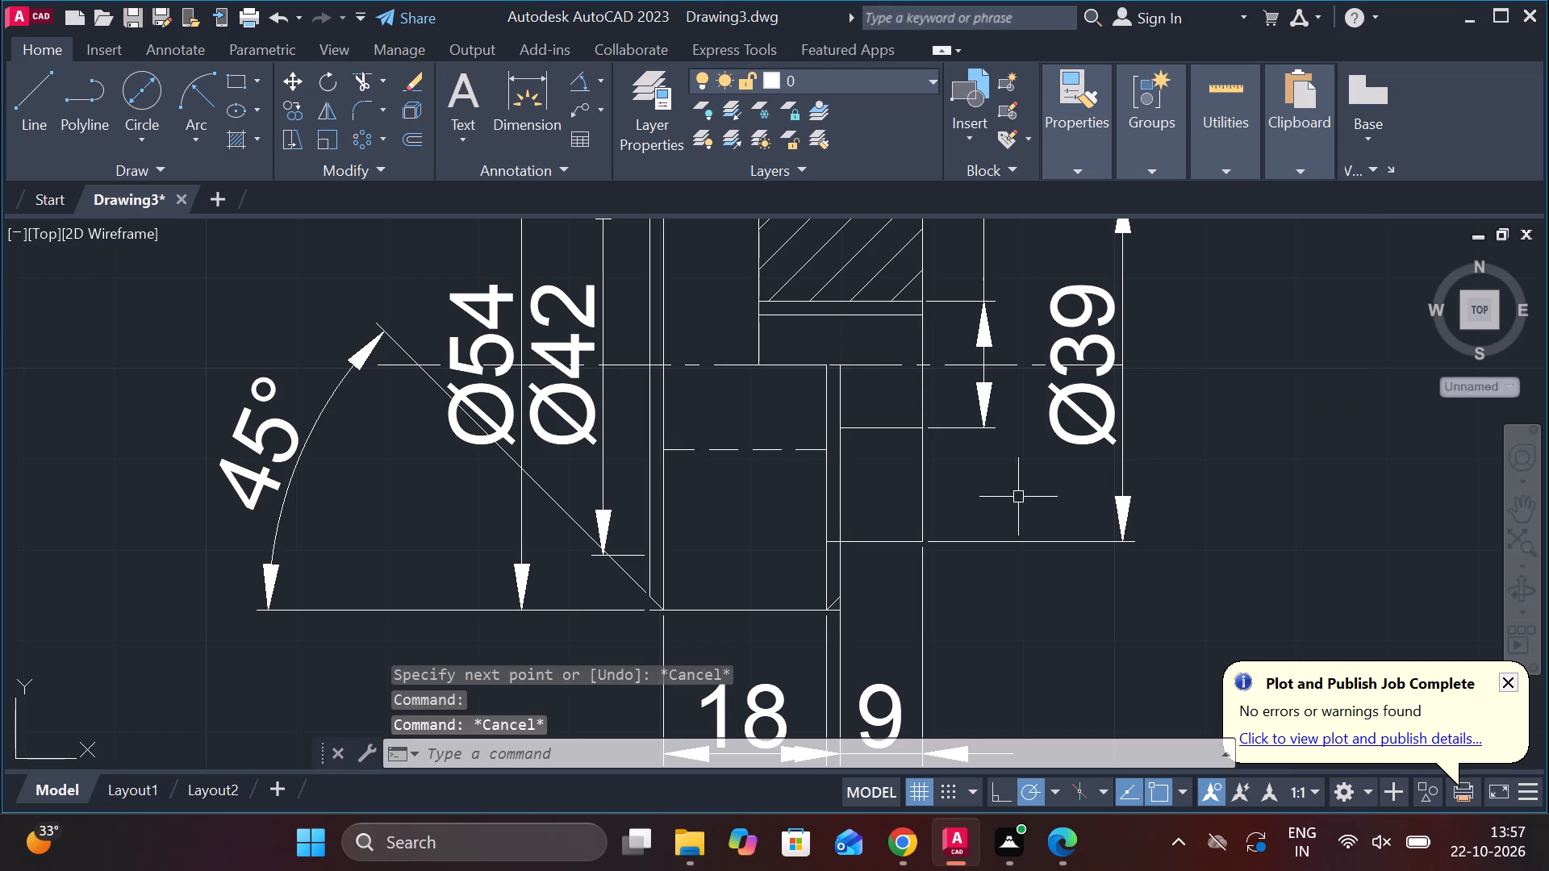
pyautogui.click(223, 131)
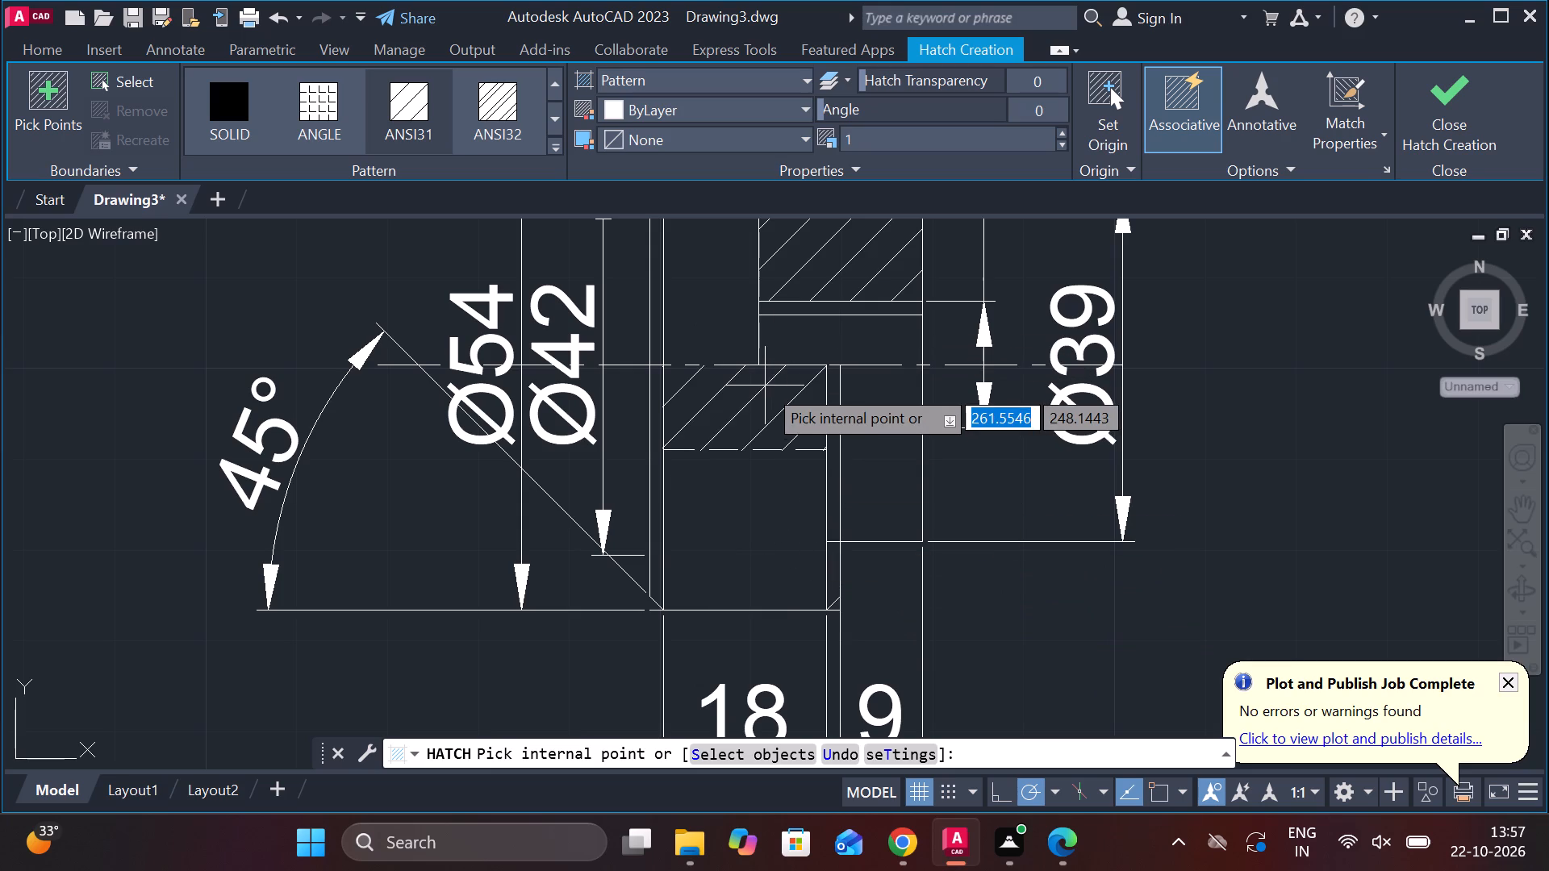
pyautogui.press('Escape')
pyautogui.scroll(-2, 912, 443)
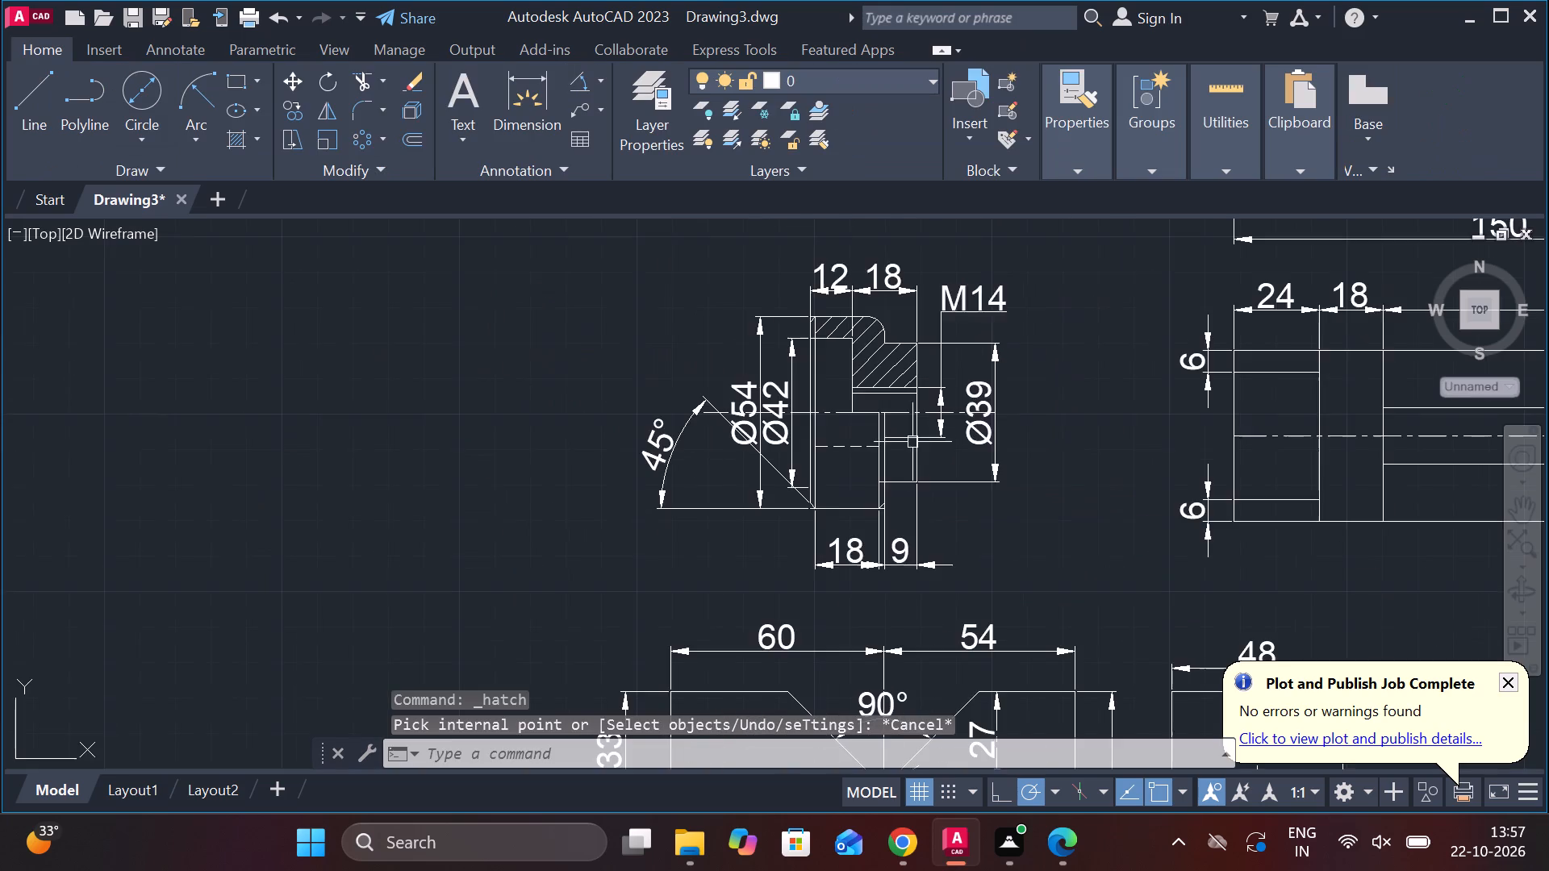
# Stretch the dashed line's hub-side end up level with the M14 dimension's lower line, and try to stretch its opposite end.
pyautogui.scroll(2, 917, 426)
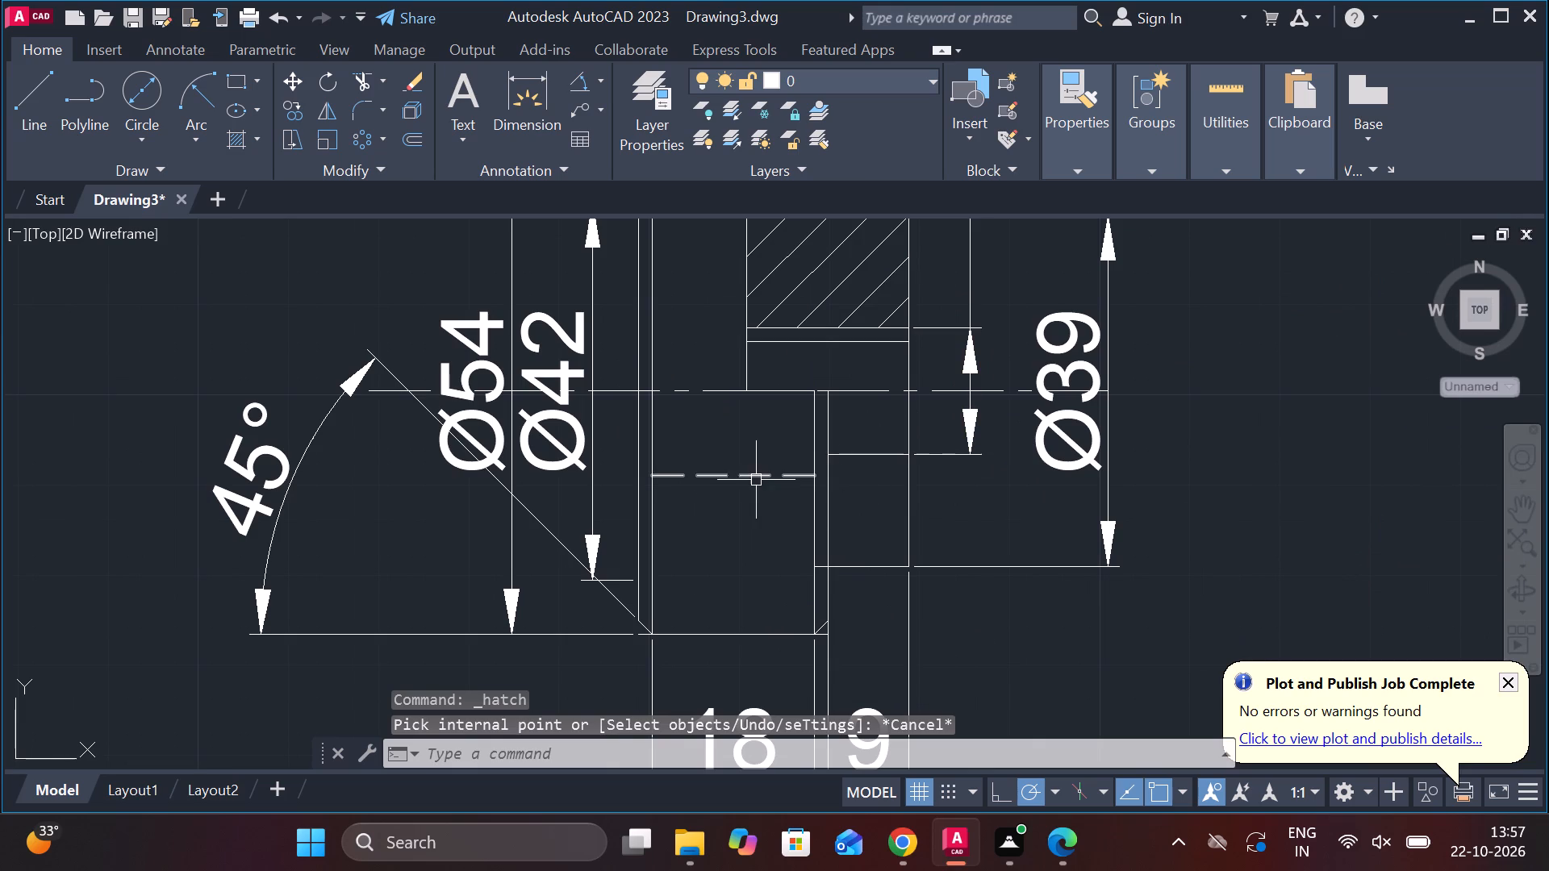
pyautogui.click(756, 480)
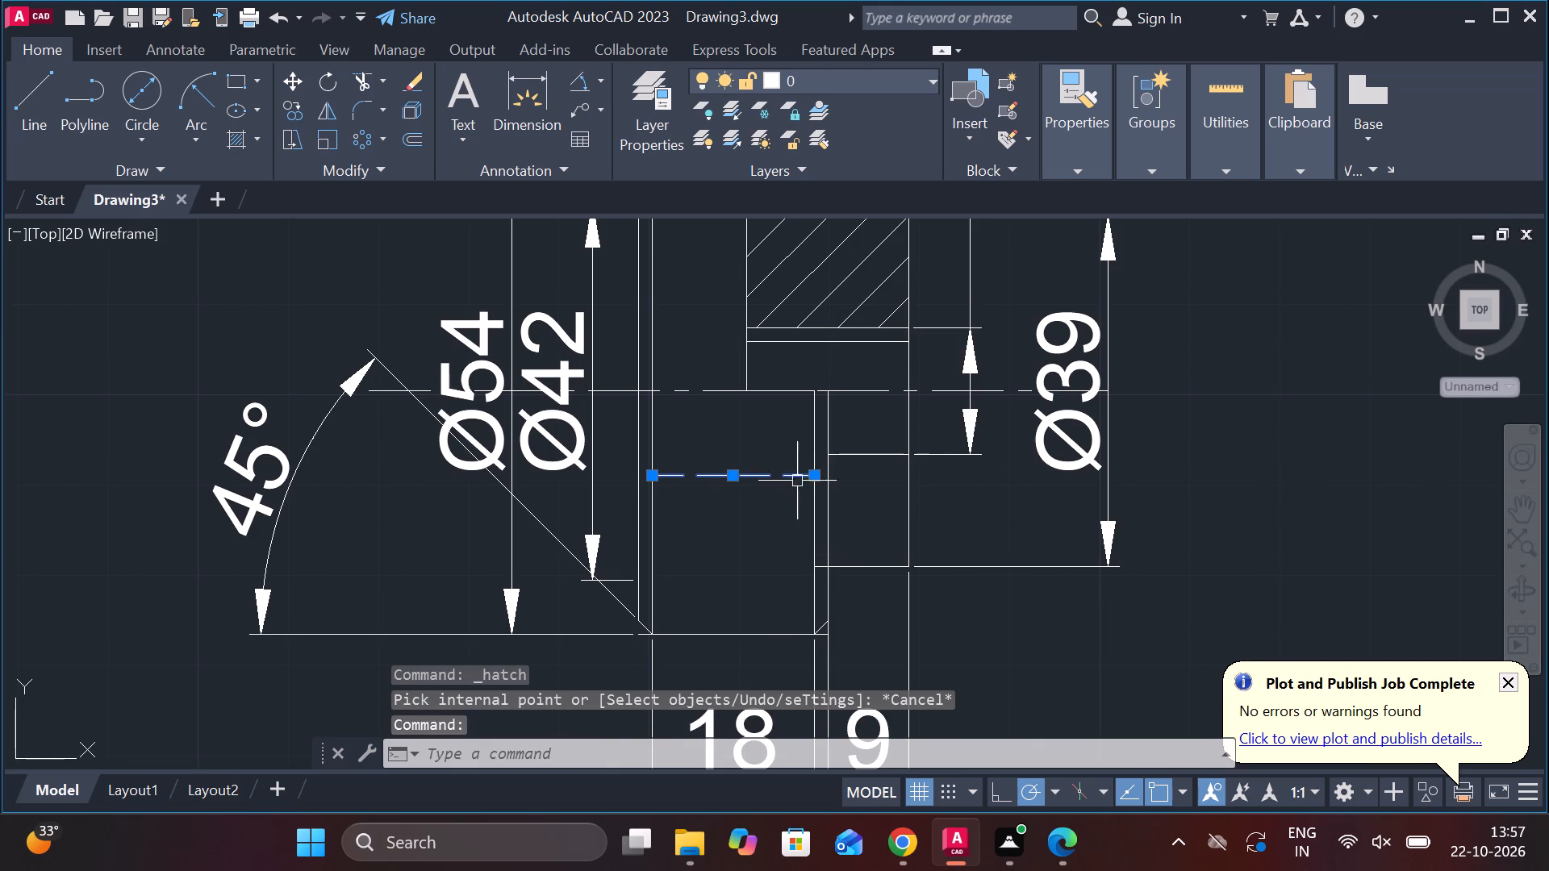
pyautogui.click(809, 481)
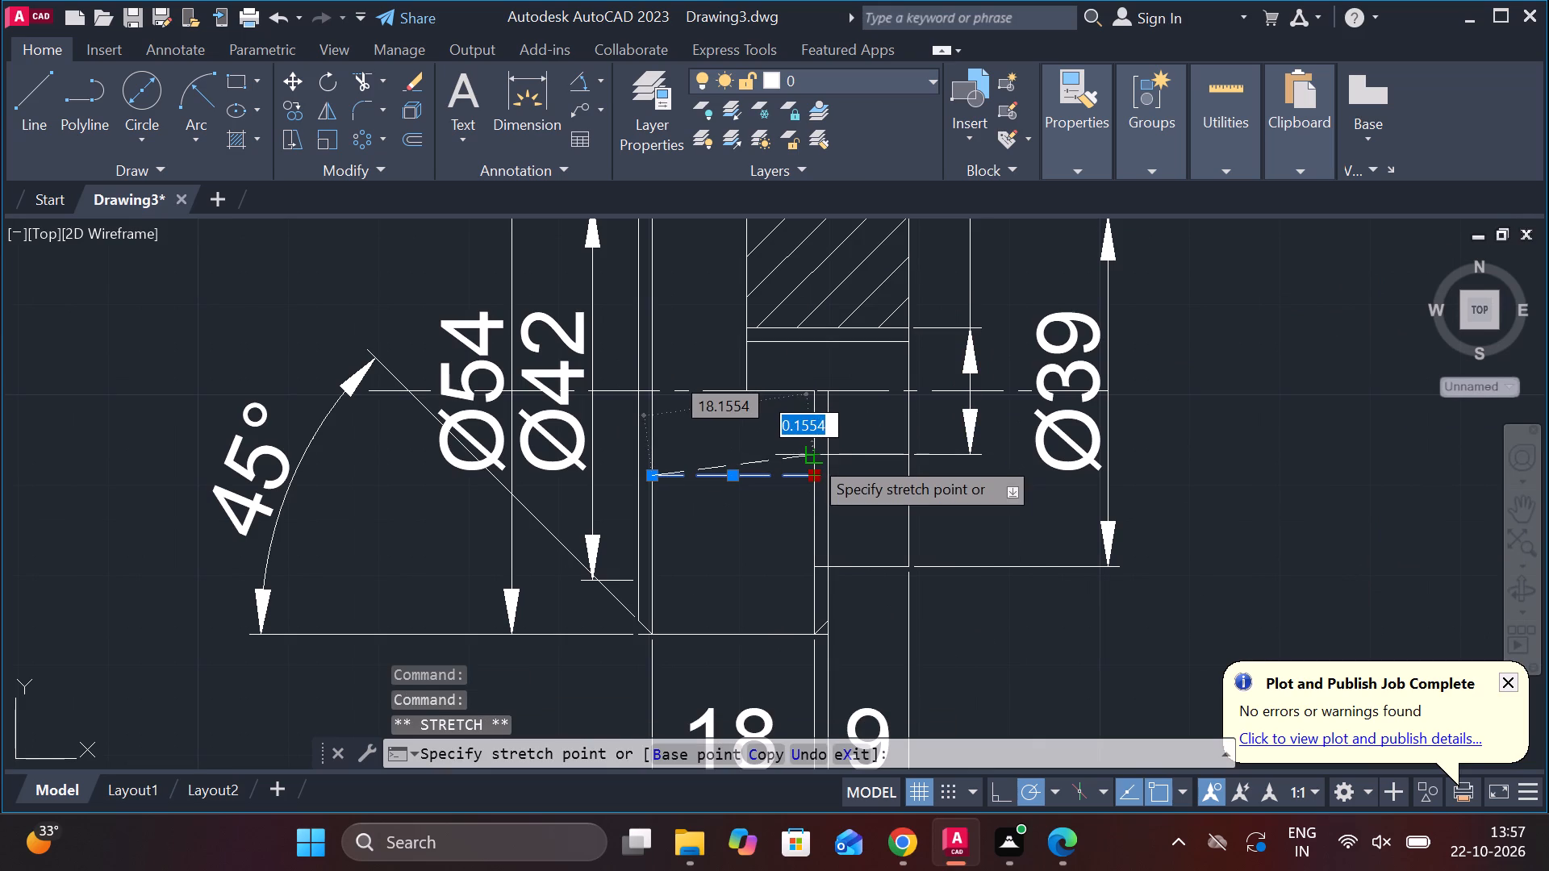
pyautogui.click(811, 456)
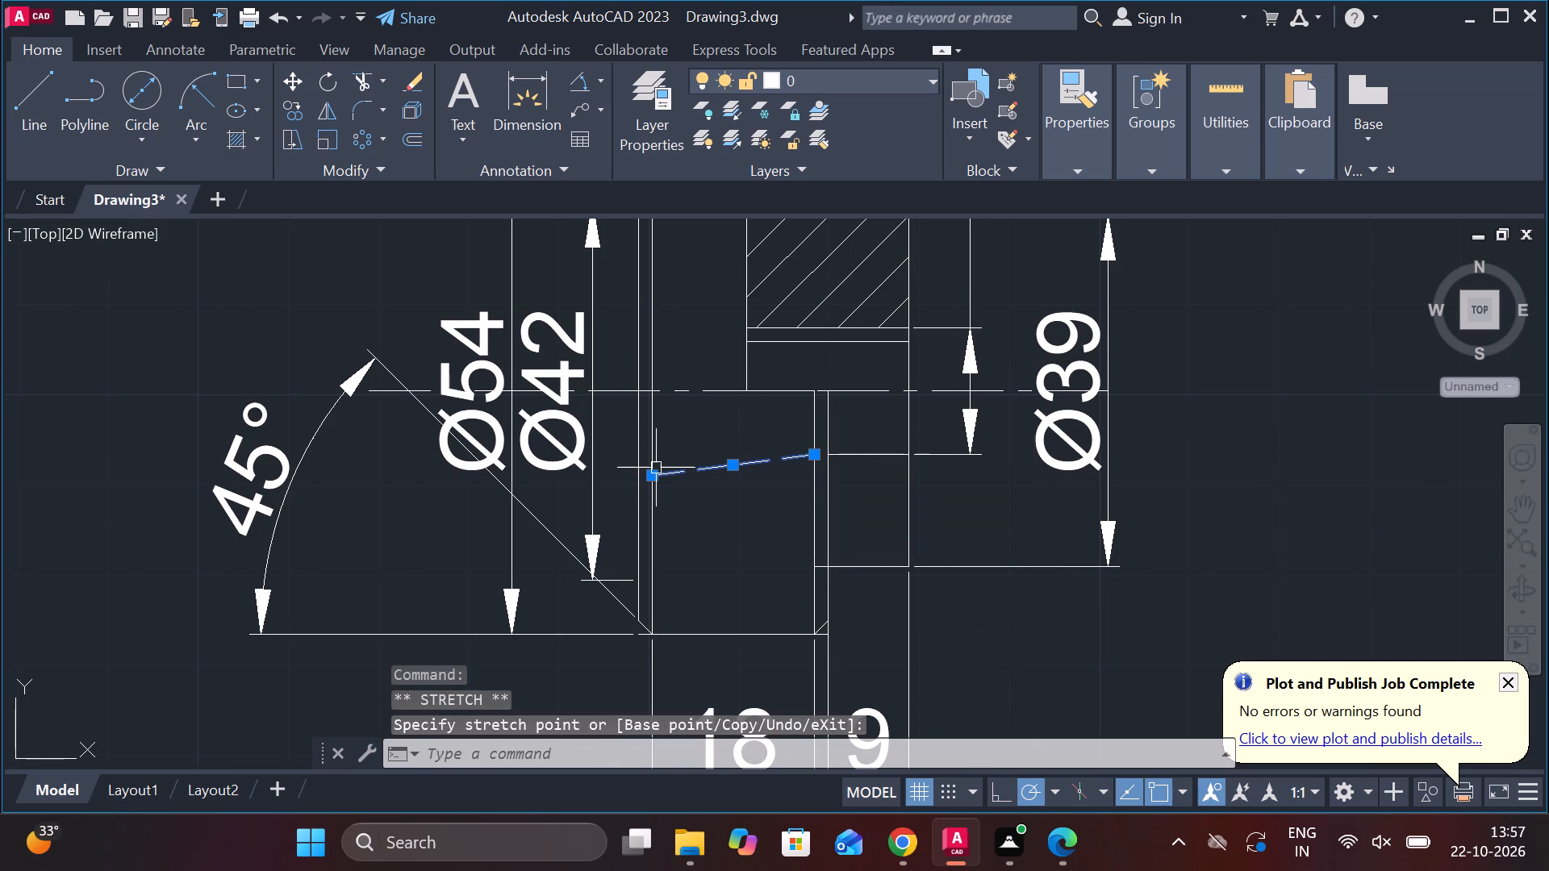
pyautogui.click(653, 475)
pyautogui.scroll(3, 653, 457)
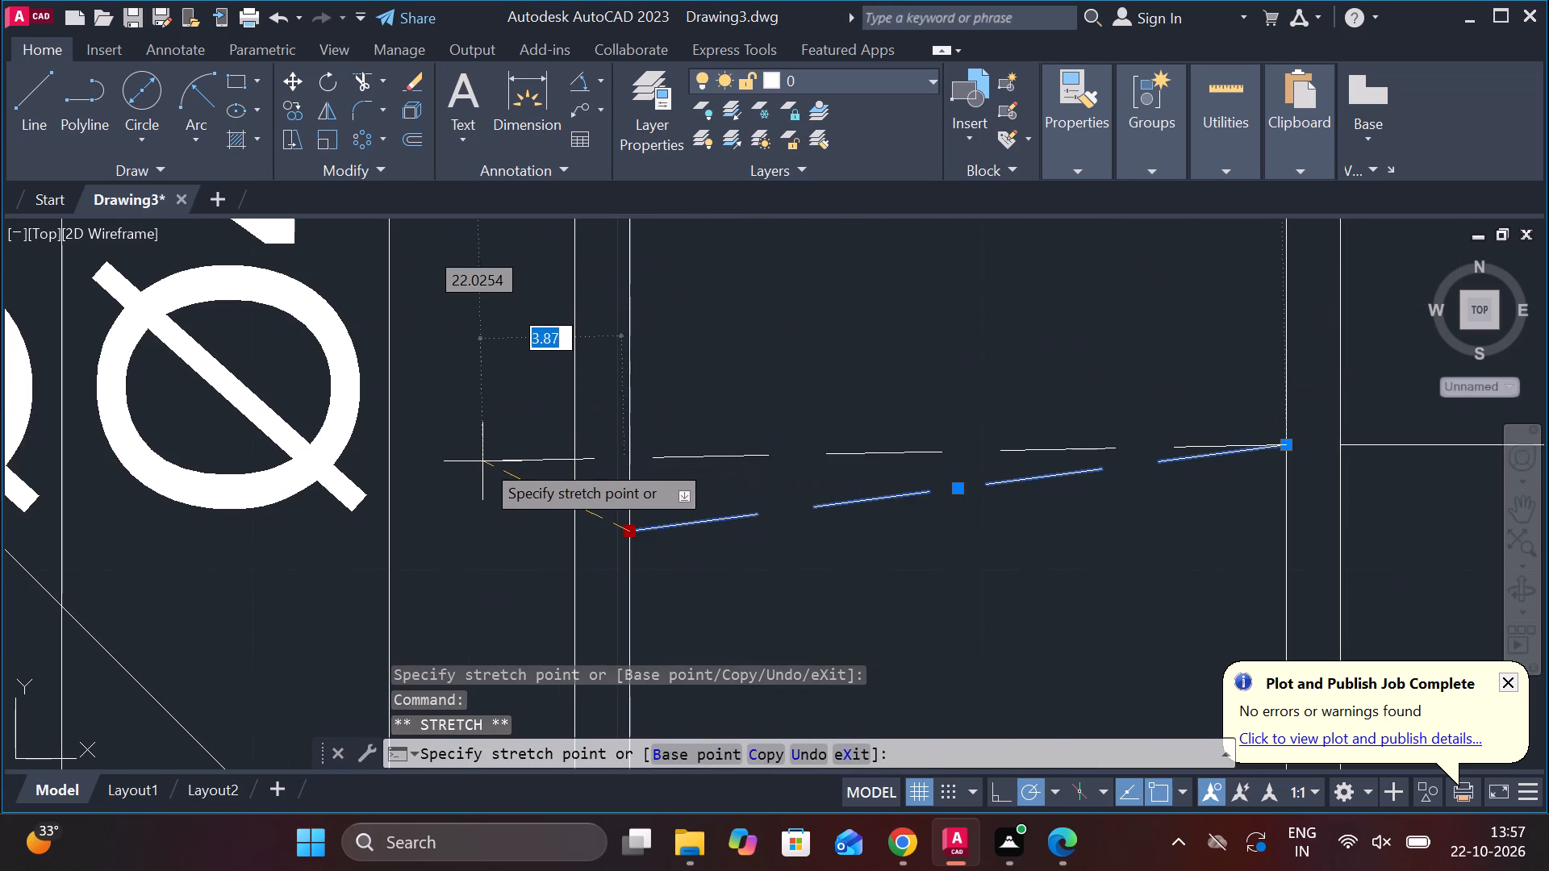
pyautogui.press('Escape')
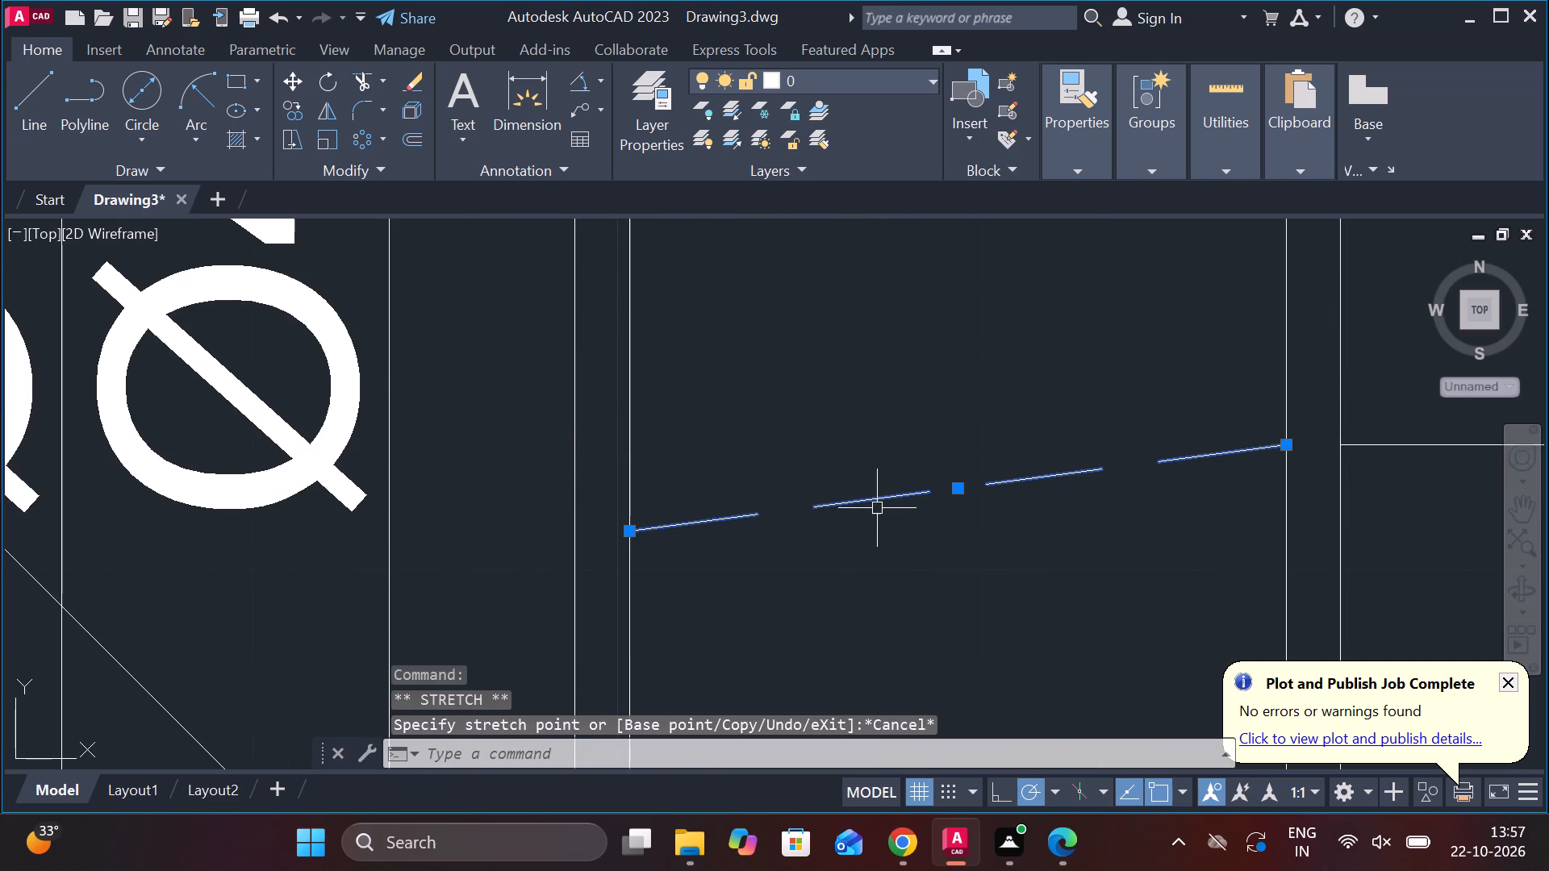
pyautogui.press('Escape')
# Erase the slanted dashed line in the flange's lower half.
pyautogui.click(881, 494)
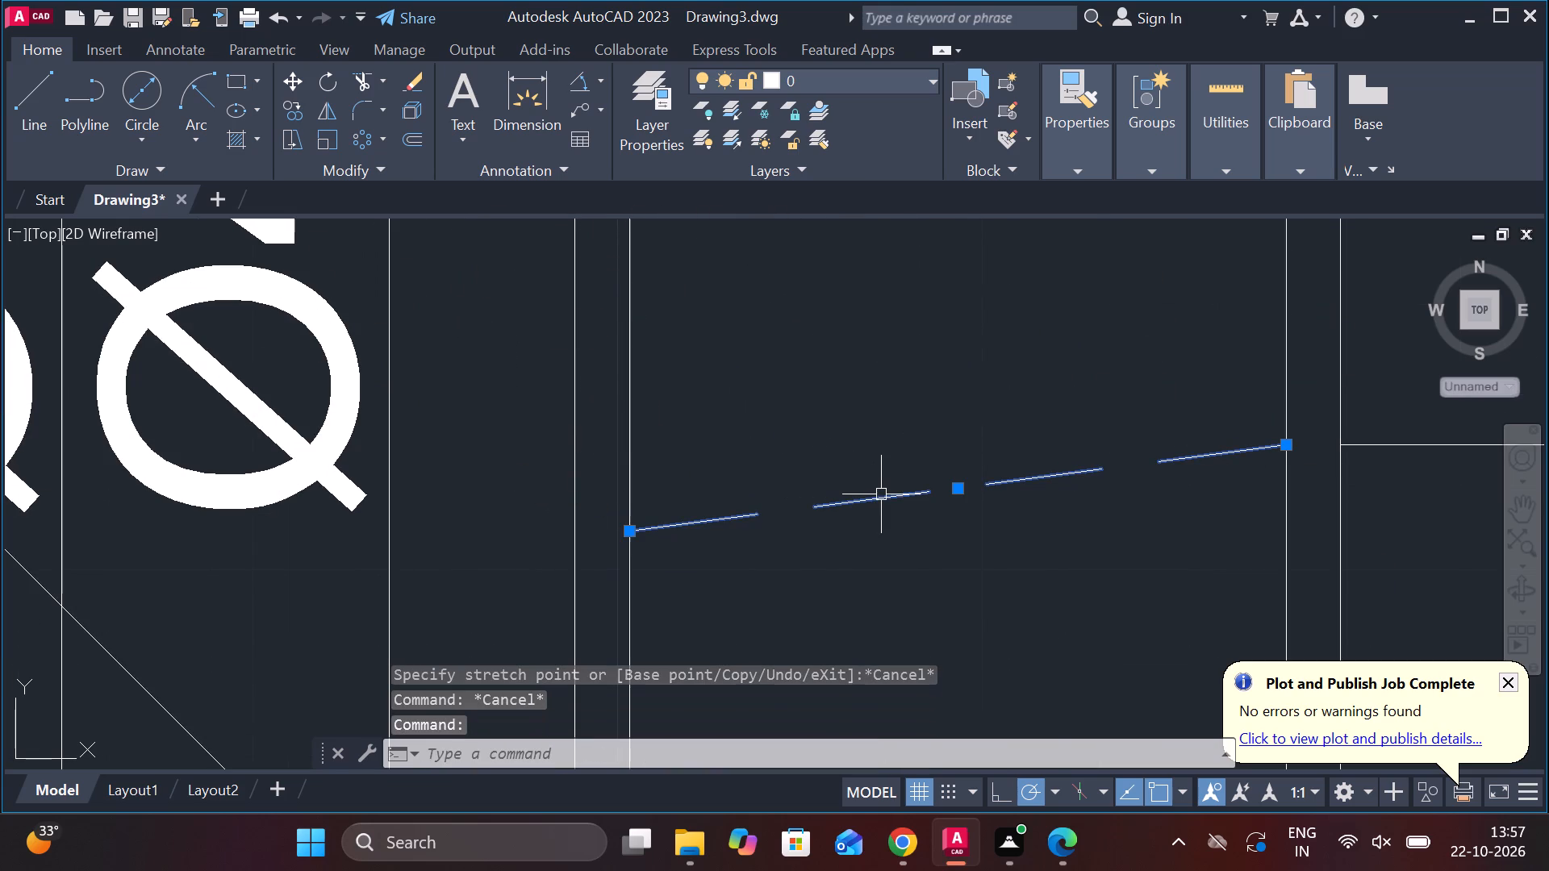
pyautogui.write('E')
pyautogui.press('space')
# Draw a horizontal line across the flange's lower half between the two inner vertical lines, level with the M14 dimension's lower line.
pyautogui.press('l')
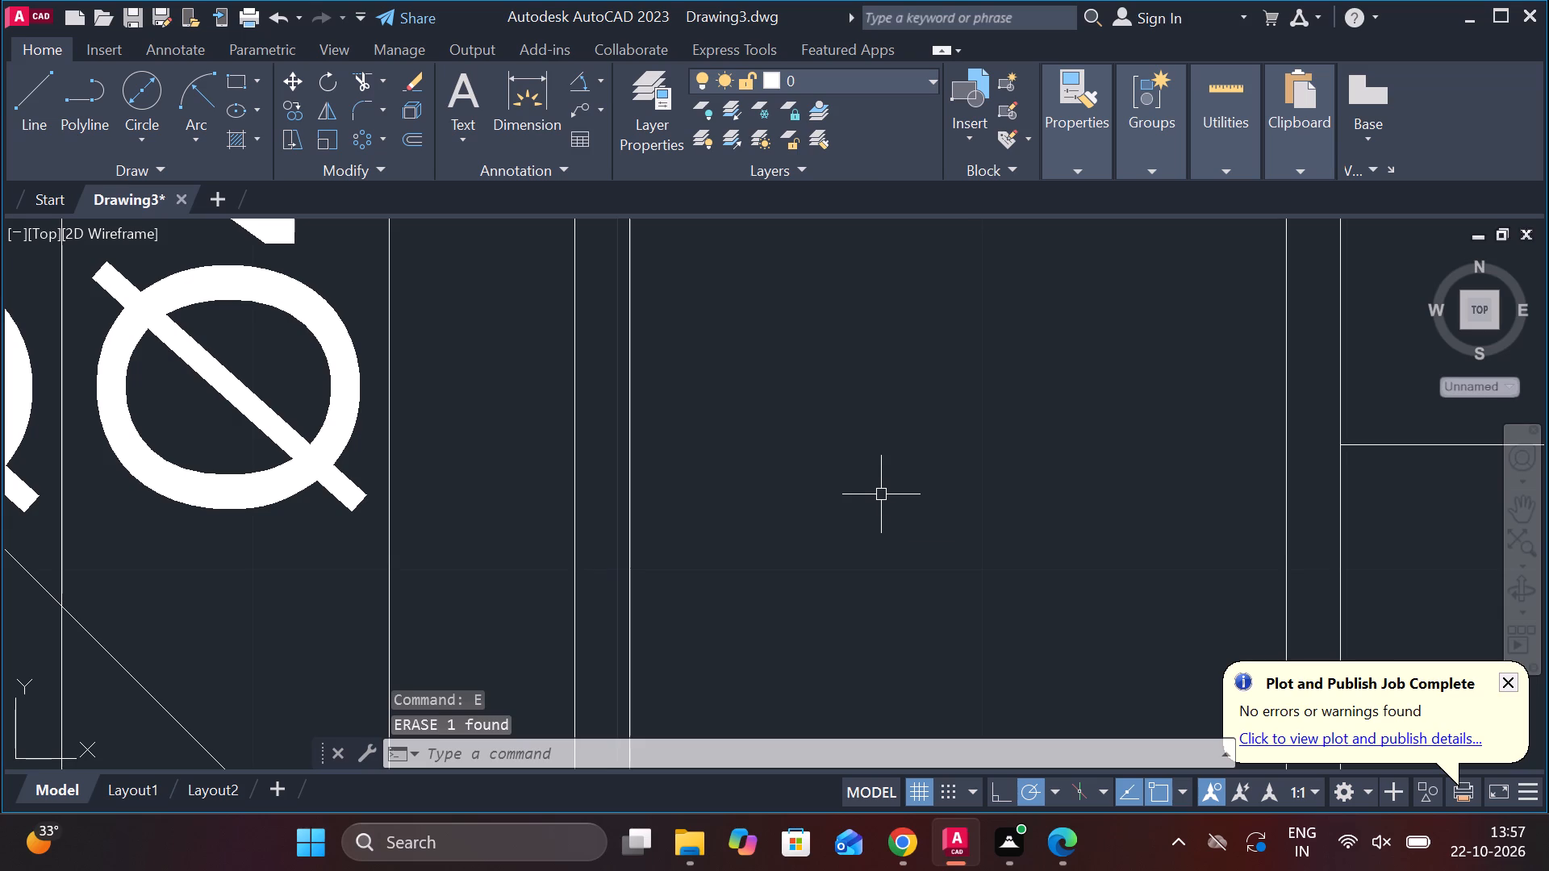
pyautogui.press('Return')
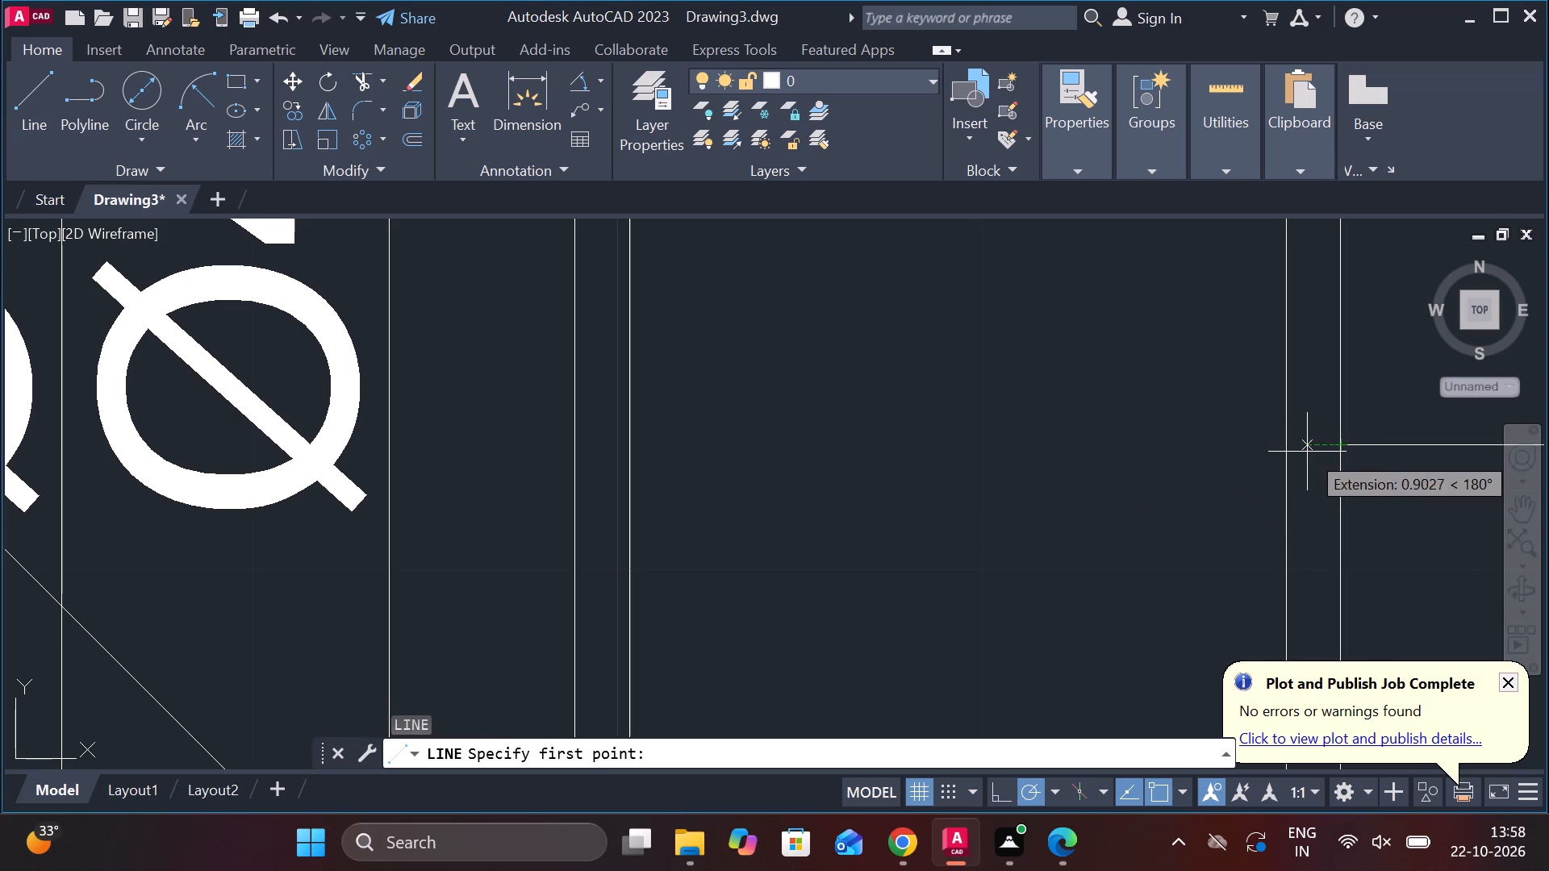
pyautogui.click(1296, 452)
pyautogui.click(620, 445)
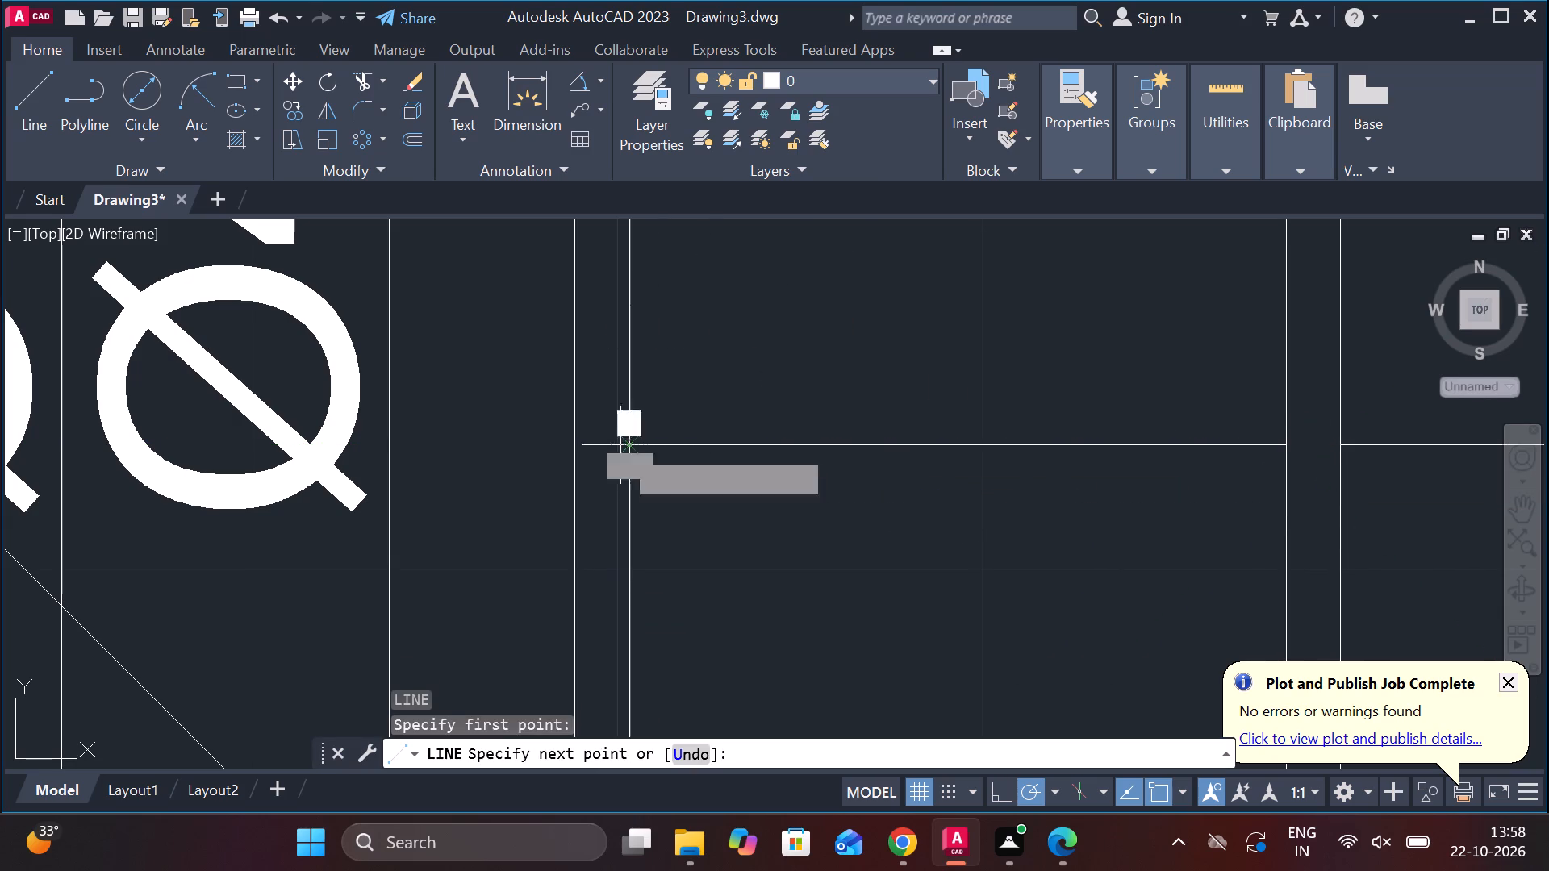
pyautogui.press('Escape')
pyautogui.click(861, 441)
pyautogui.press('Escape')
# Hatch the flange's lower-half area below the new horizontal line with the ANSI37 pattern at scale 0.3.
pyautogui.scroll(-3, 984, 402)
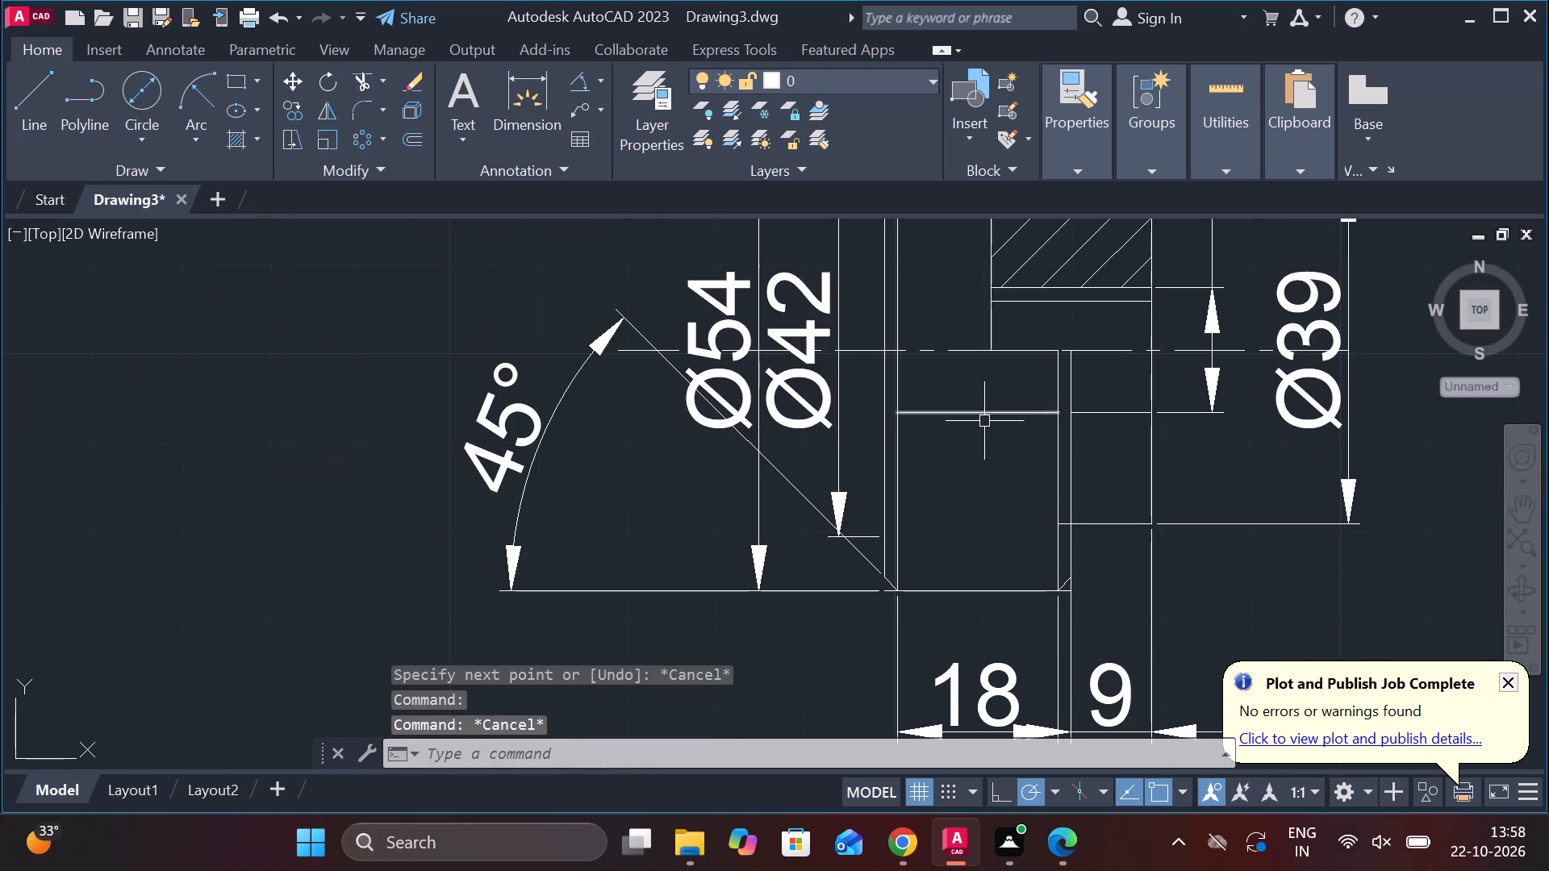
pyautogui.click(227, 142)
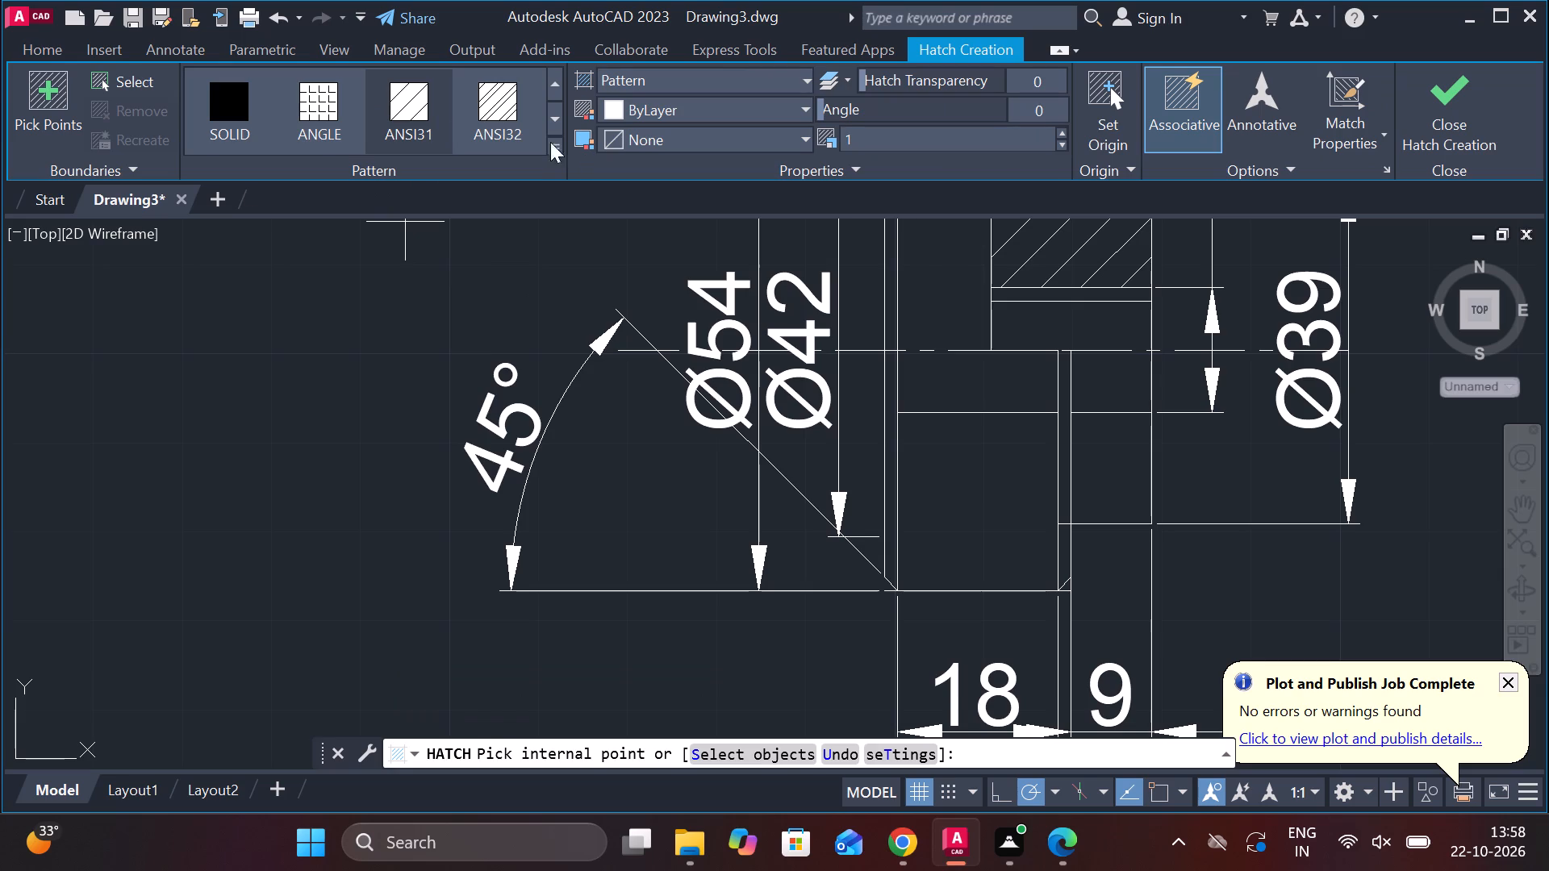
pyautogui.click(553, 129)
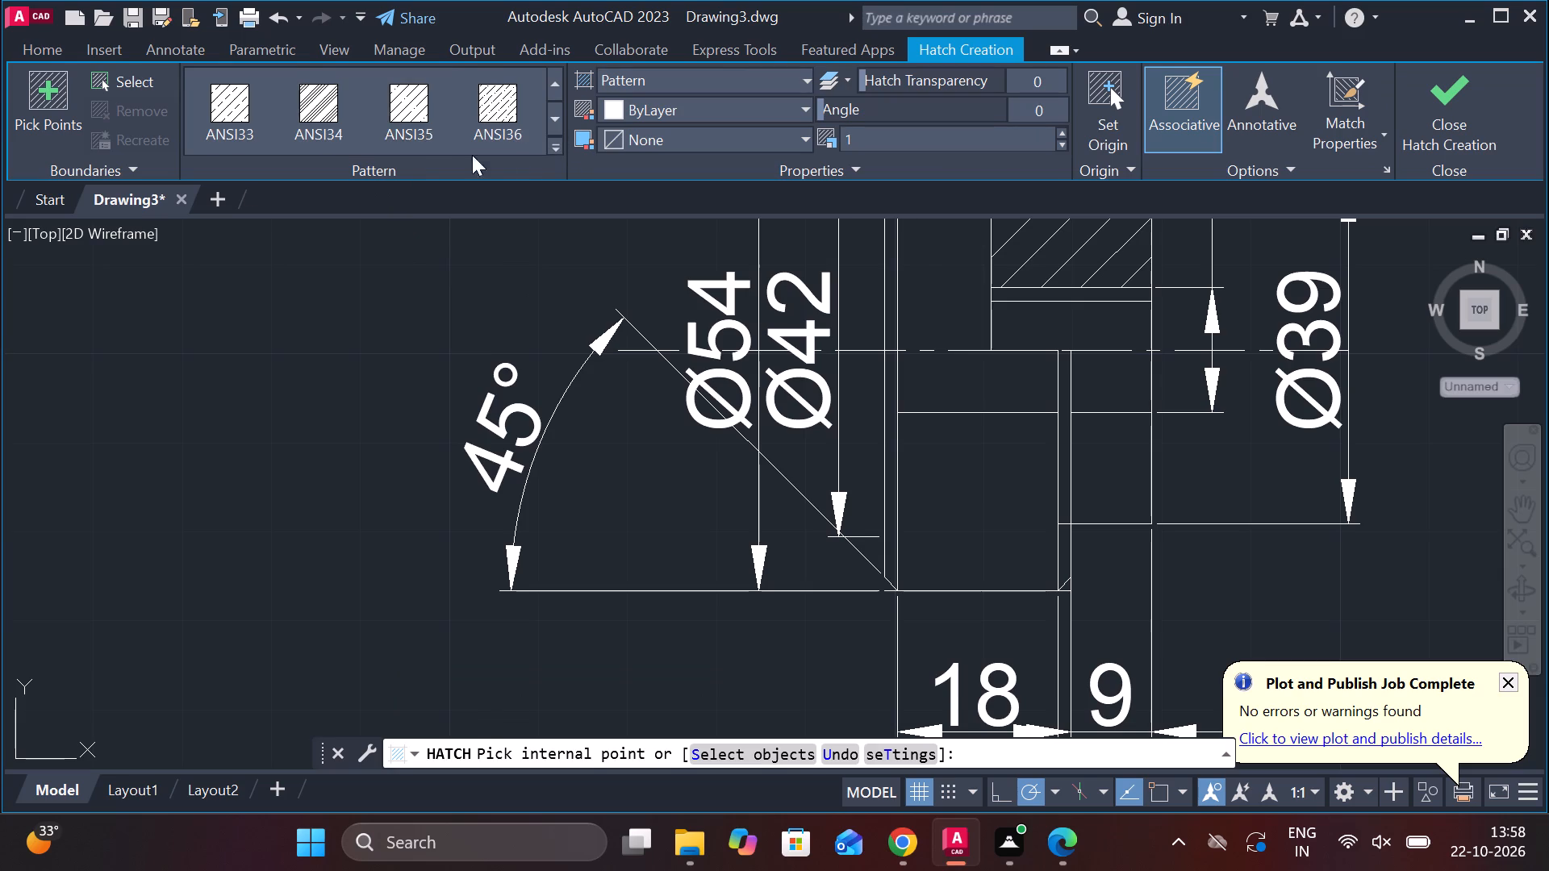
pyautogui.click(550, 119)
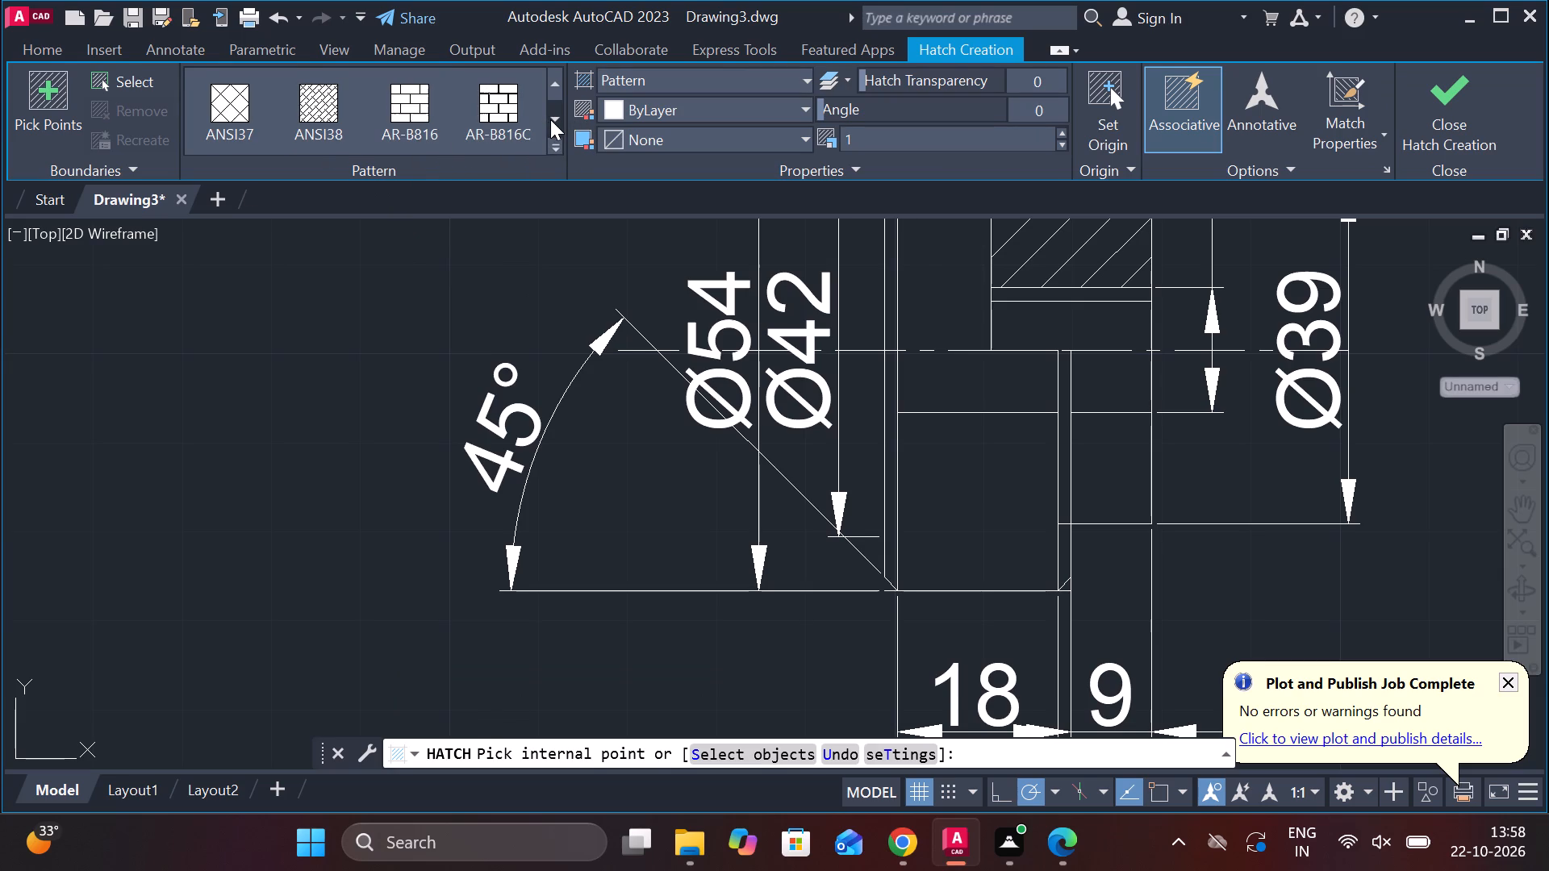
pyautogui.click(248, 118)
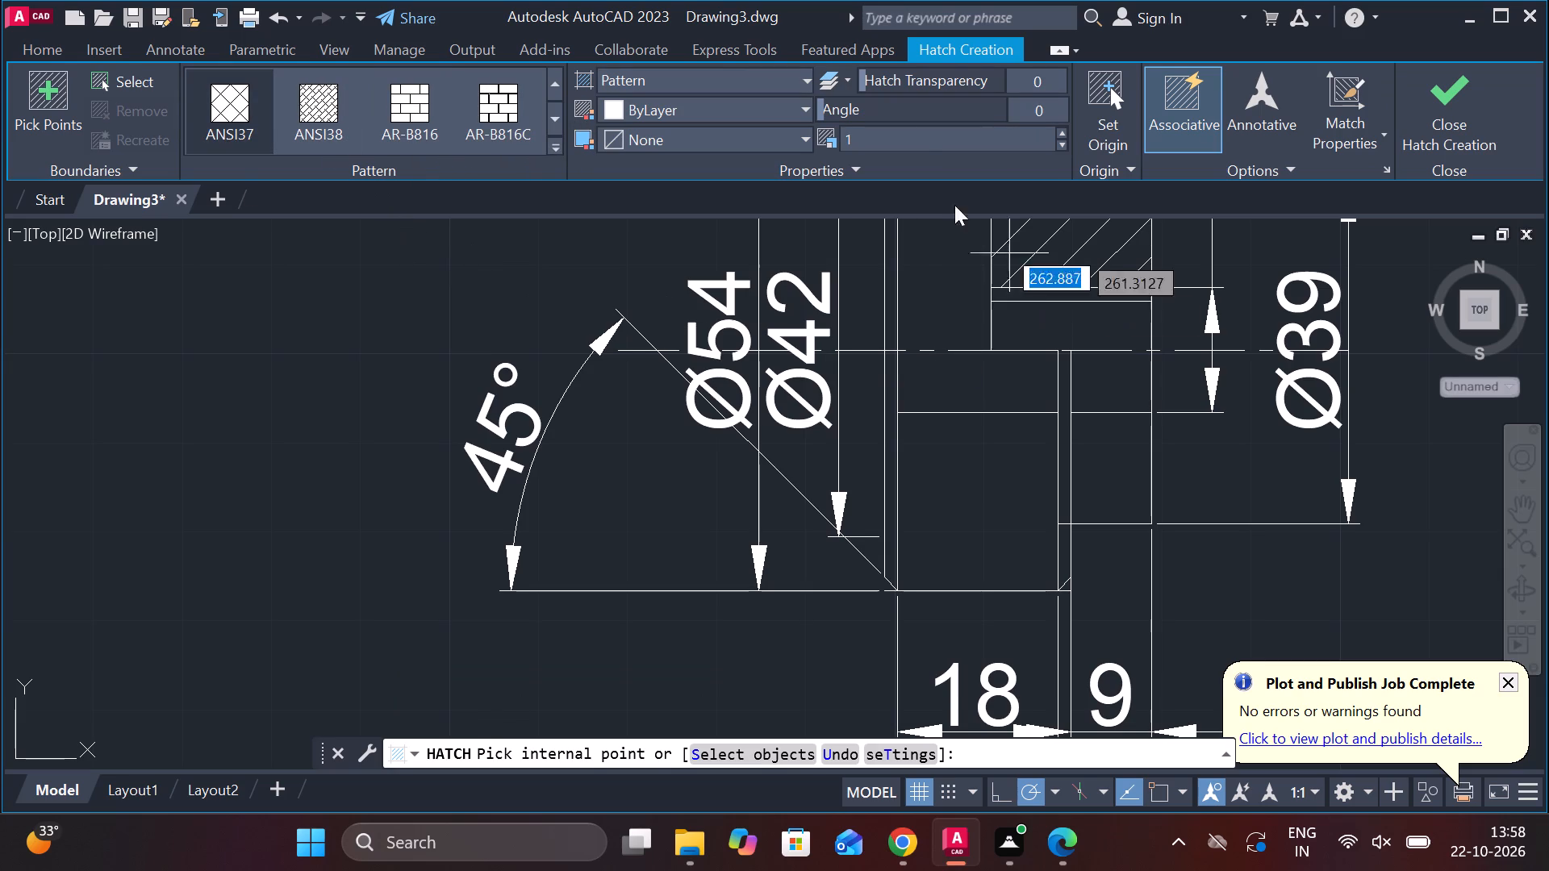
pyautogui.click(921, 148)
pyautogui.click(889, 141)
pyautogui.press('.')
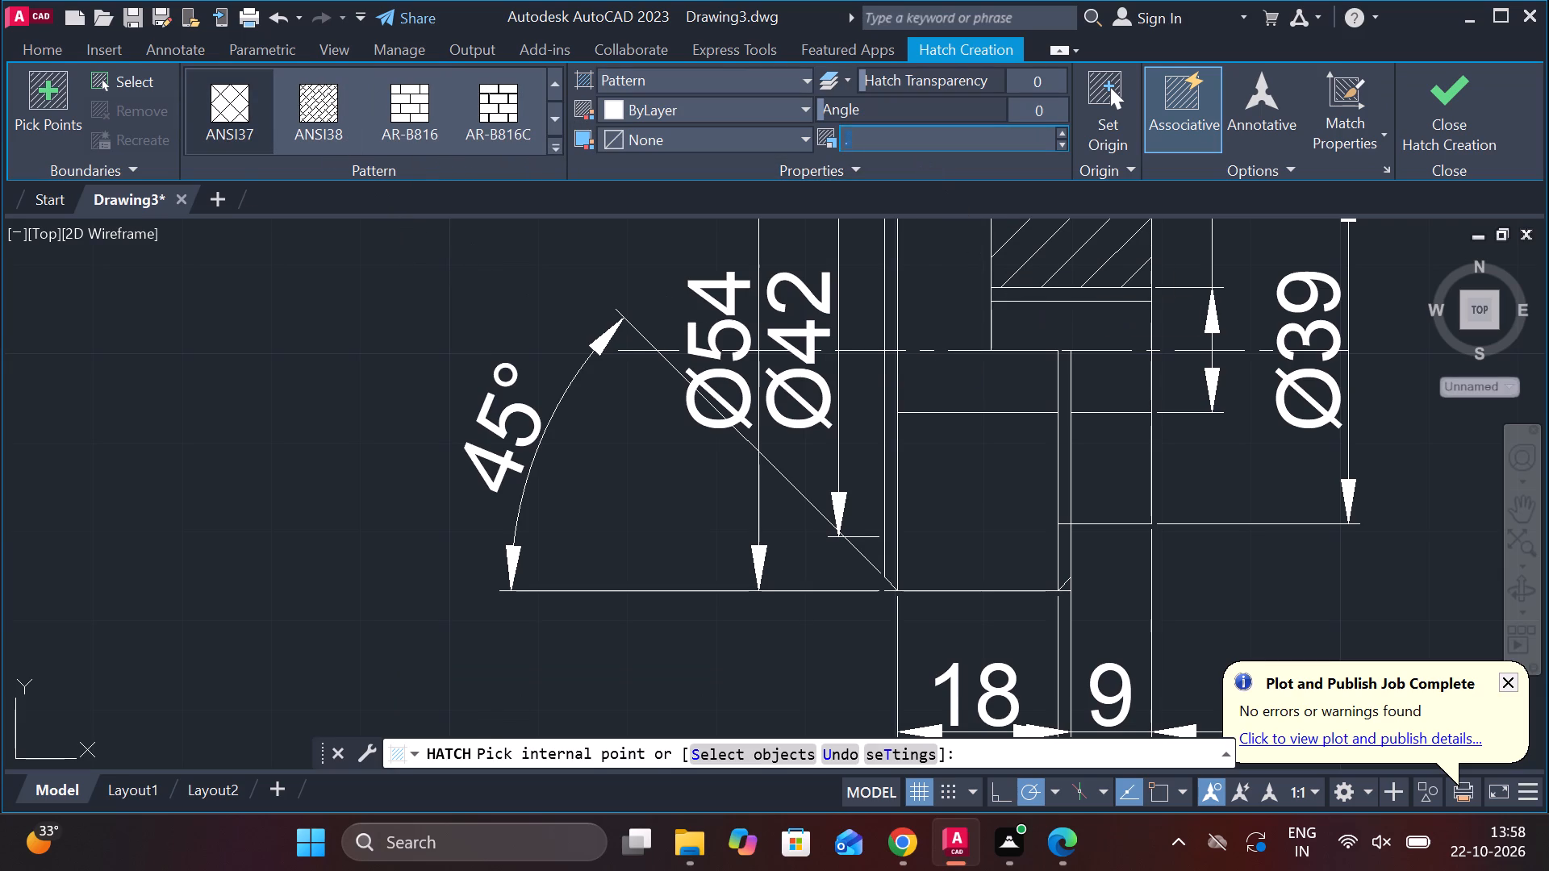
pyautogui.press('3')
pyautogui.press('Return')
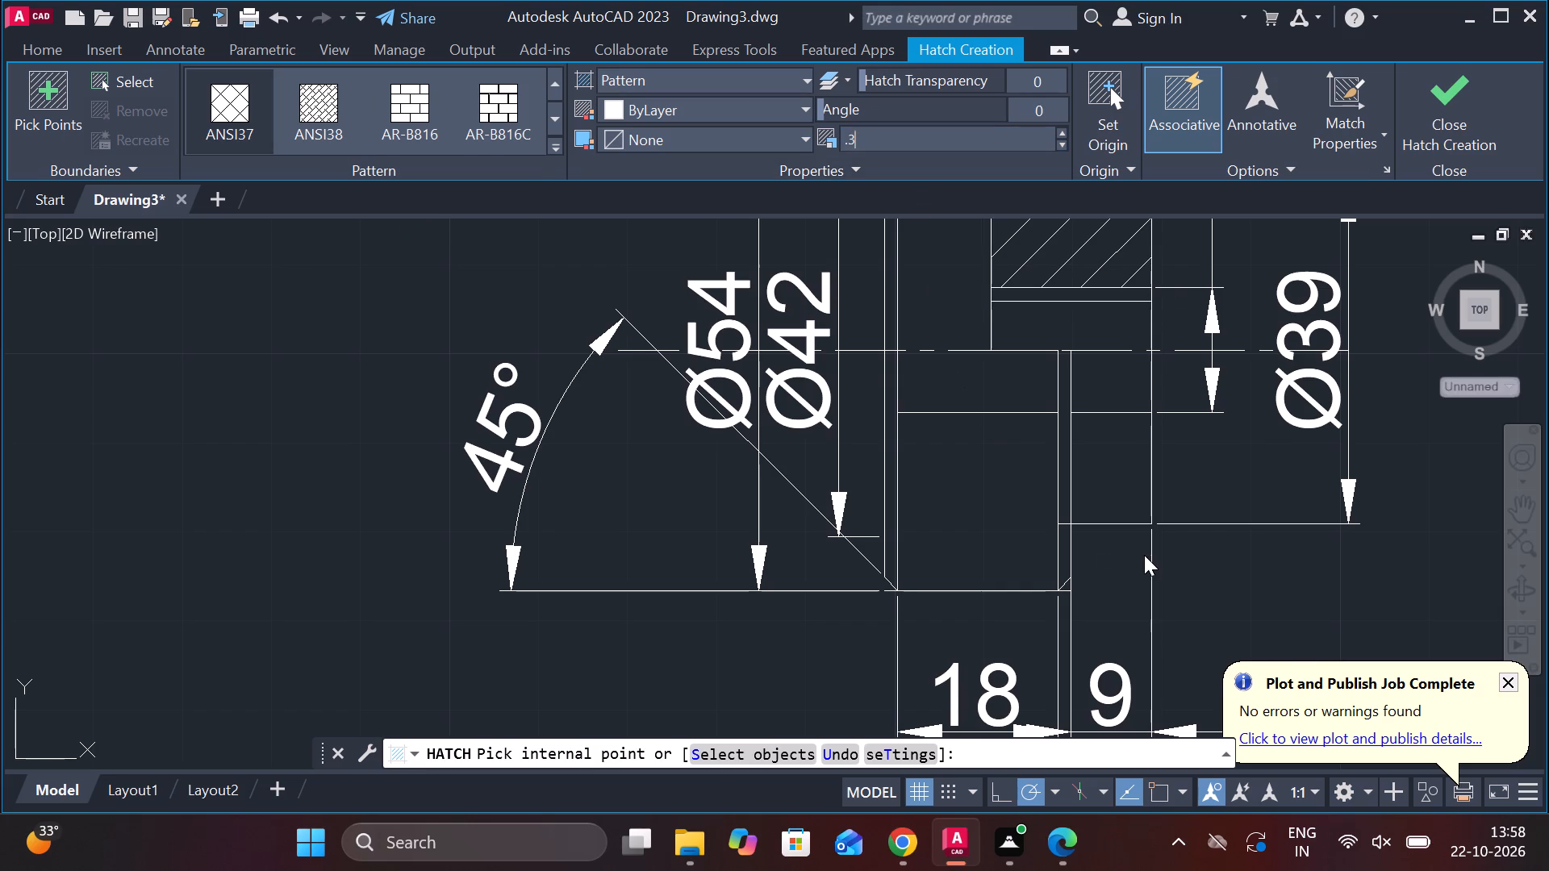
pyautogui.click(953, 498)
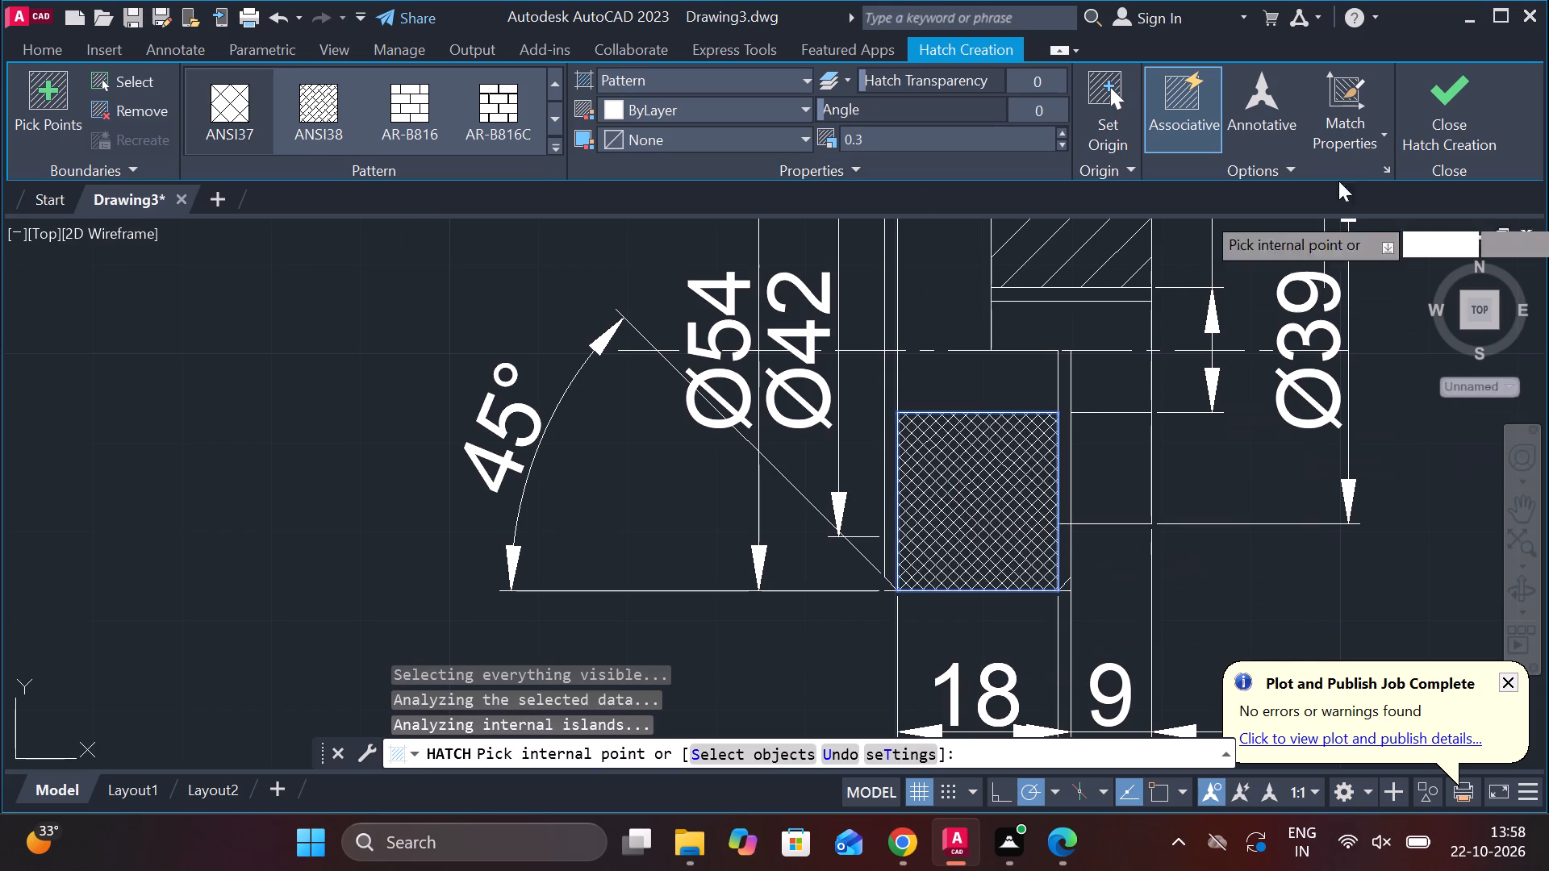
pyautogui.click(1463, 129)
# Move the threaded rod's 130 dimension farther below the rod, just above the sloped edge of the part underneath.
pyautogui.scroll(-2, 1231, 433)
pyautogui.moveTo(1293, 510); pyautogui.dragTo(1291, 511, button='middle')
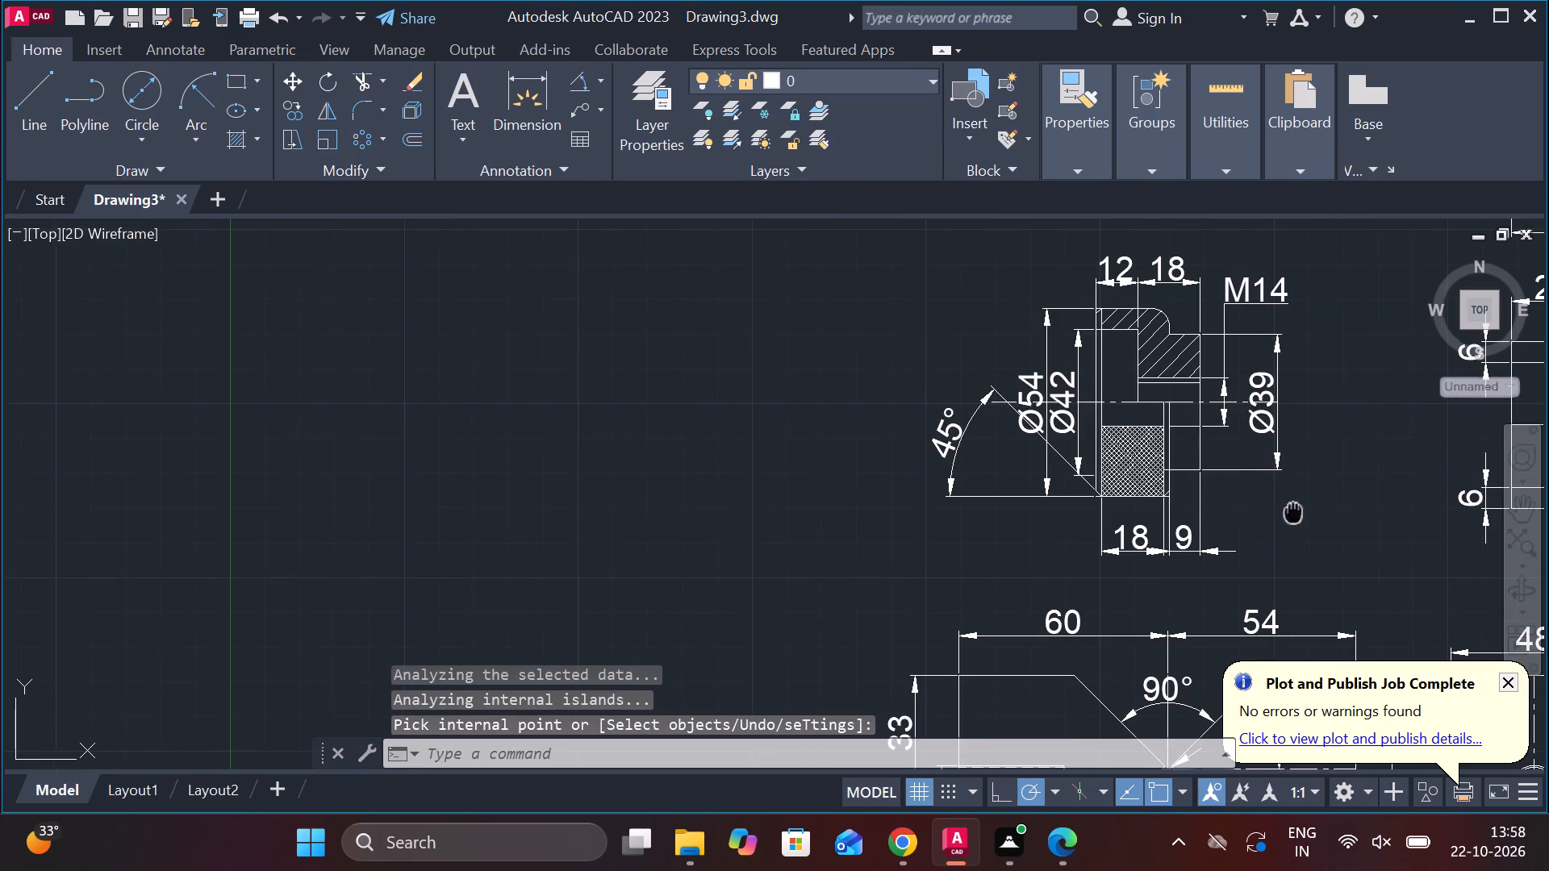
pyautogui.moveTo(1291, 511); pyautogui.dragTo(798, 449, button='middle')
pyautogui.scroll(-1, 1091, 520)
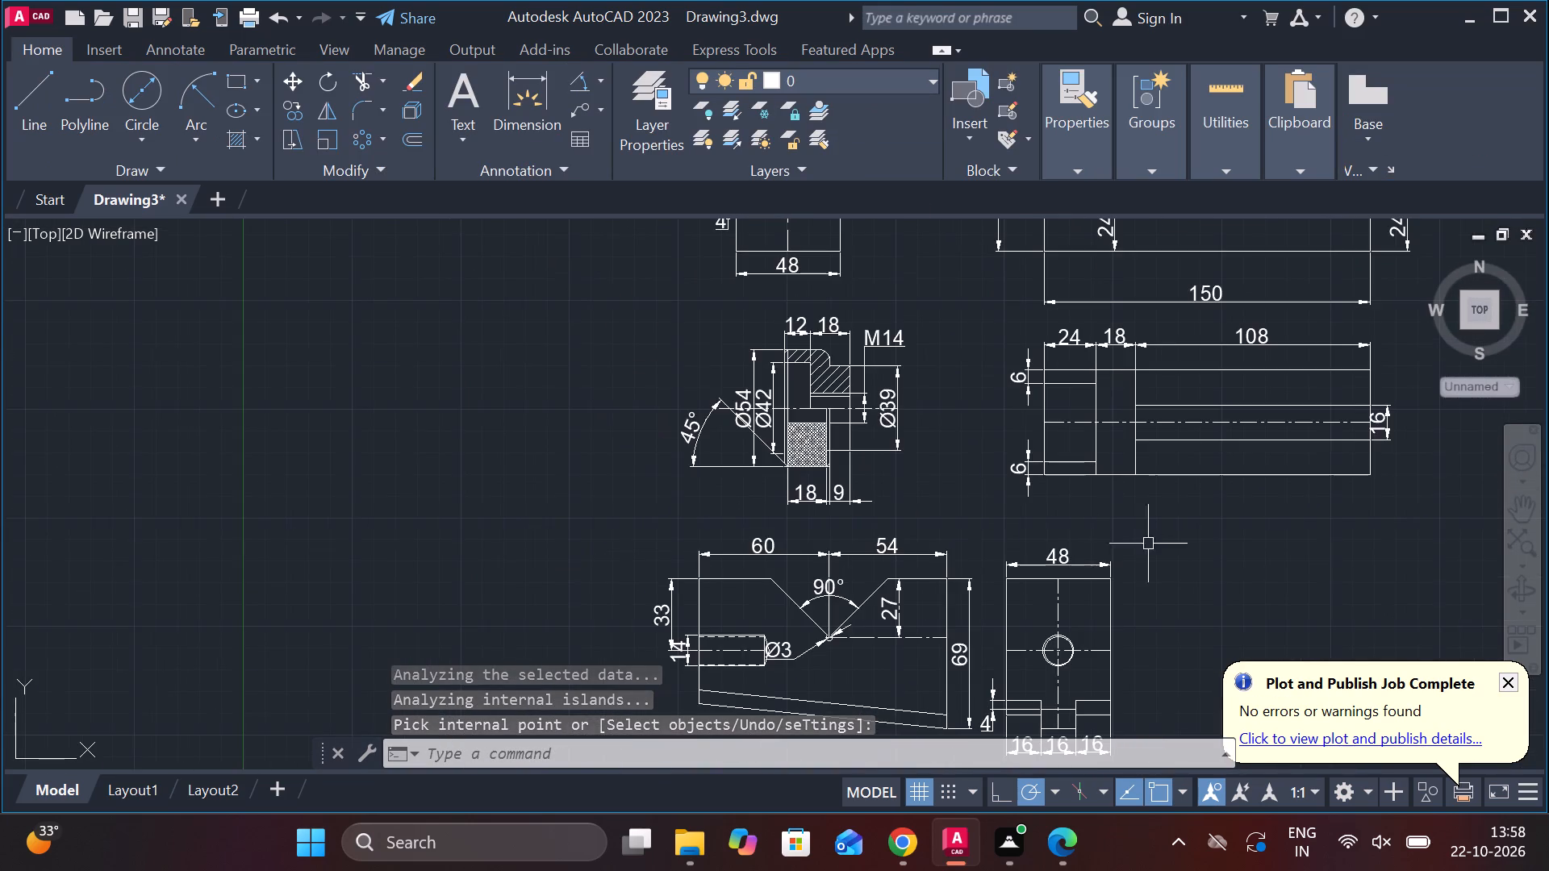
pyautogui.moveTo(1207, 548); pyautogui.dragTo(954, 520, button='middle')
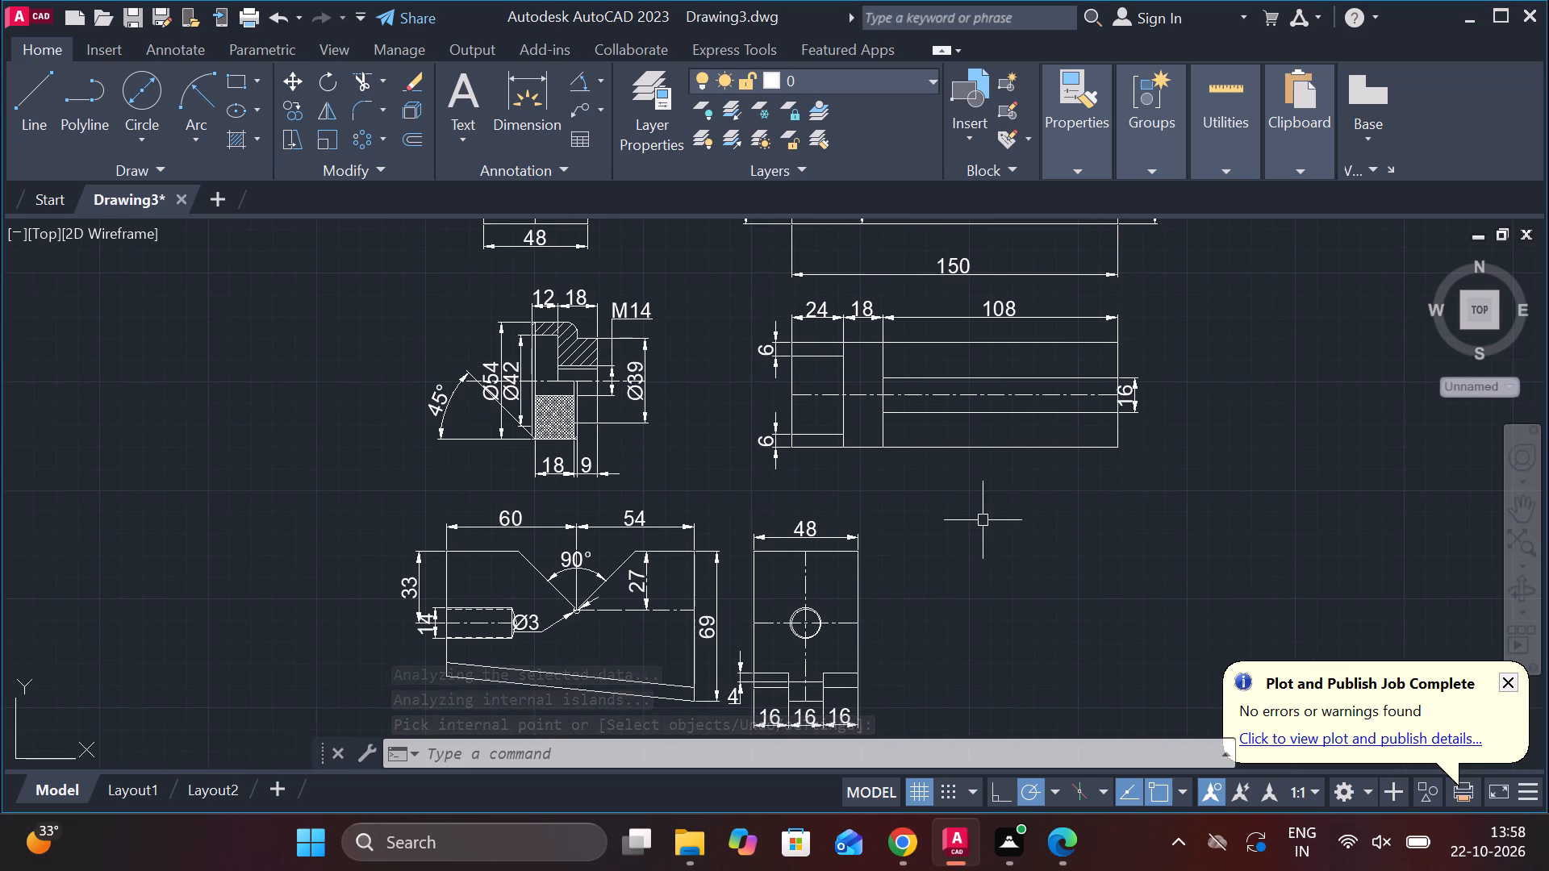
pyautogui.scroll(-2, 983, 520)
pyautogui.scroll(2, 983, 513)
pyautogui.moveTo(1004, 516); pyautogui.dragTo(1003, 594, button='middle')
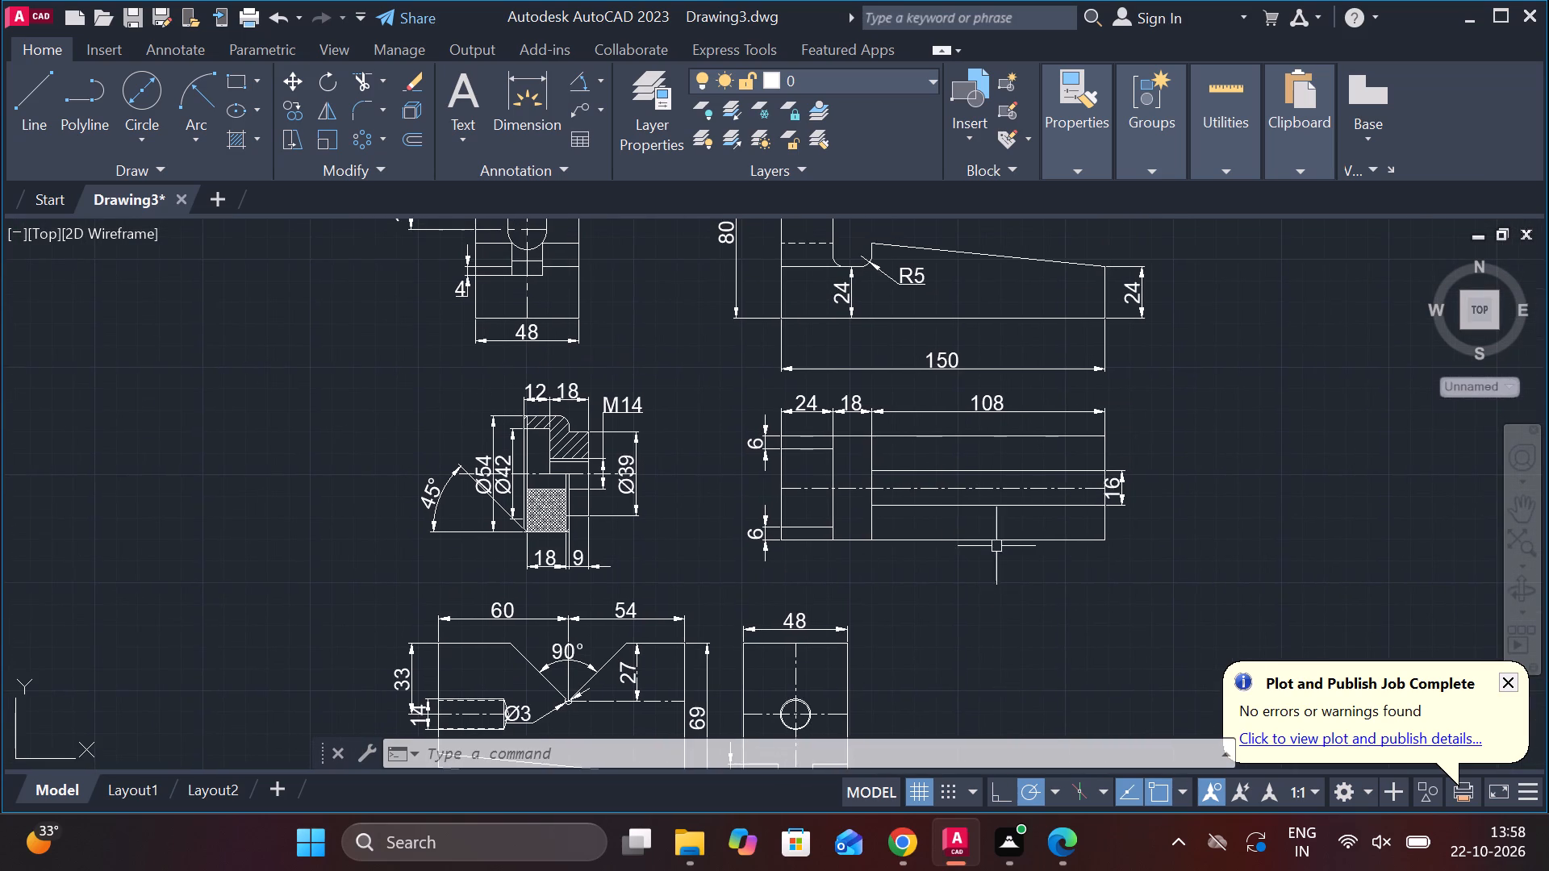
pyautogui.moveTo(950, 495); pyautogui.dragTo(970, 550, button='middle')
pyautogui.moveTo(1087, 444); pyautogui.dragTo(1035, 537, button='middle')
pyautogui.scroll(2, 1009, 380)
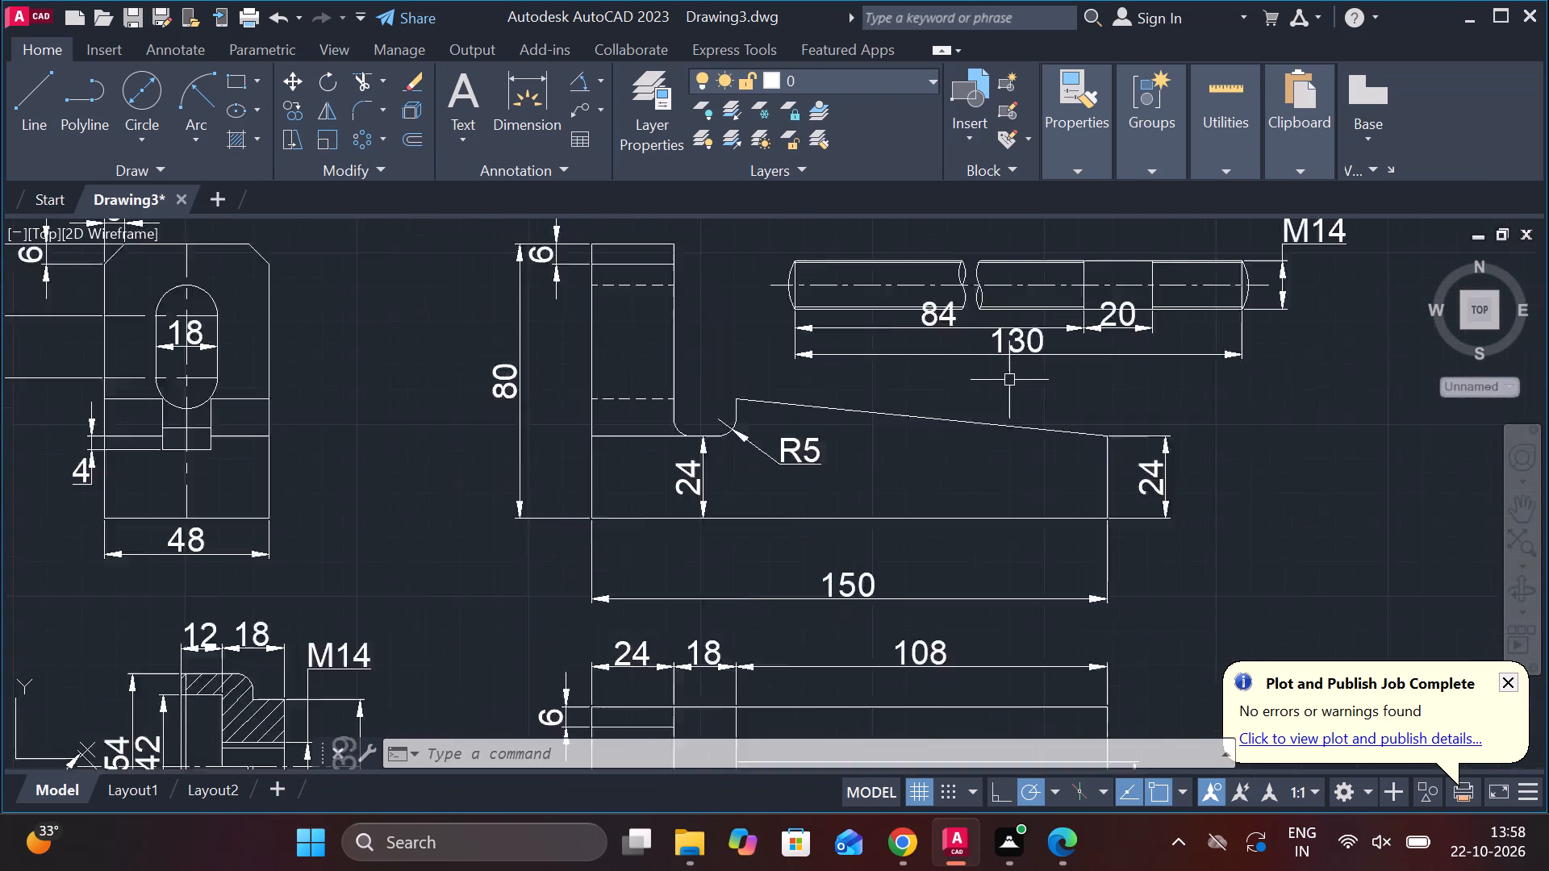
pyautogui.scroll(1, 1011, 380)
pyautogui.moveTo(1012, 380); pyautogui.dragTo(929, 544, button='middle')
pyautogui.moveTo(1131, 564); pyautogui.dragTo(1058, 455, button='middle')
pyautogui.press('Escape')
pyautogui.click(912, 377)
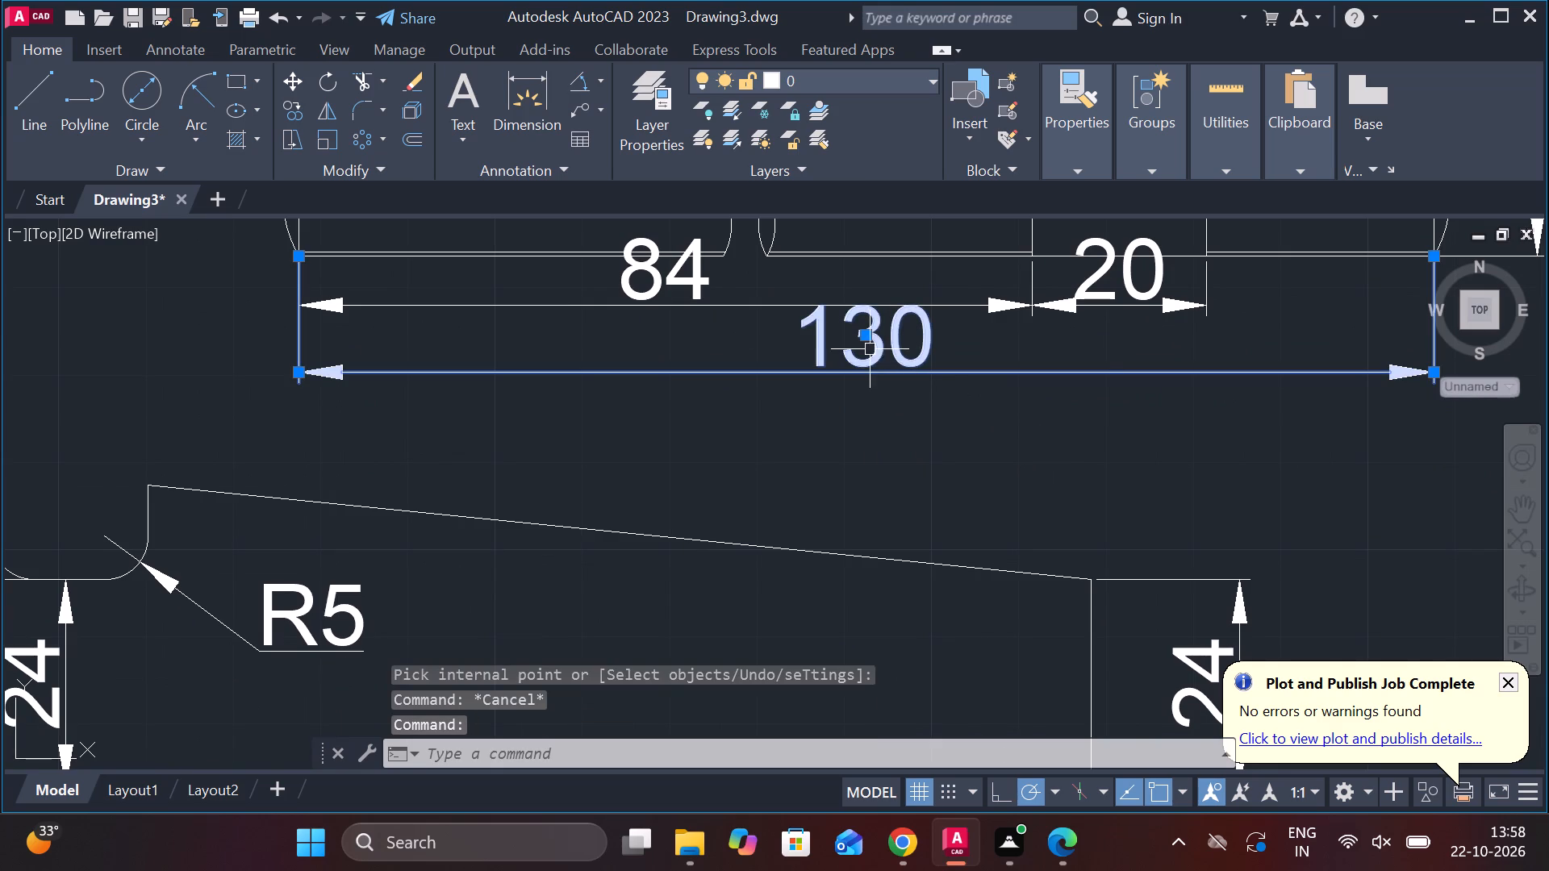
pyautogui.click(865, 340)
pyautogui.click(846, 454)
pyautogui.press('Escape')
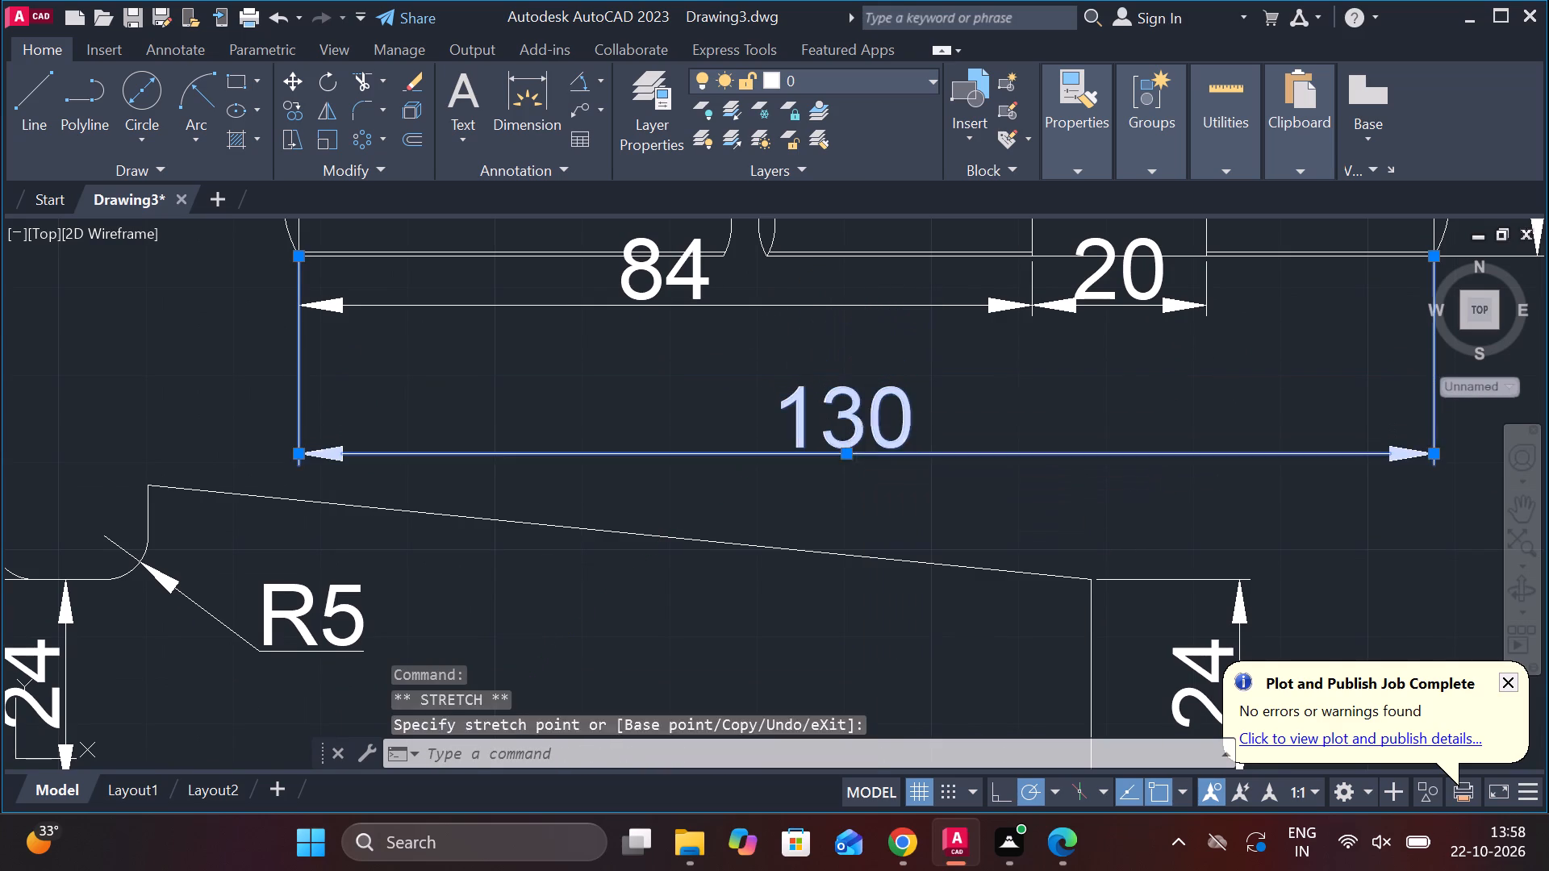
# Lower the rod's 84 and 20 dimensions onto a common line between the rod and the 130 dimension.
pyautogui.click(680, 295)
pyautogui.press('Escape')
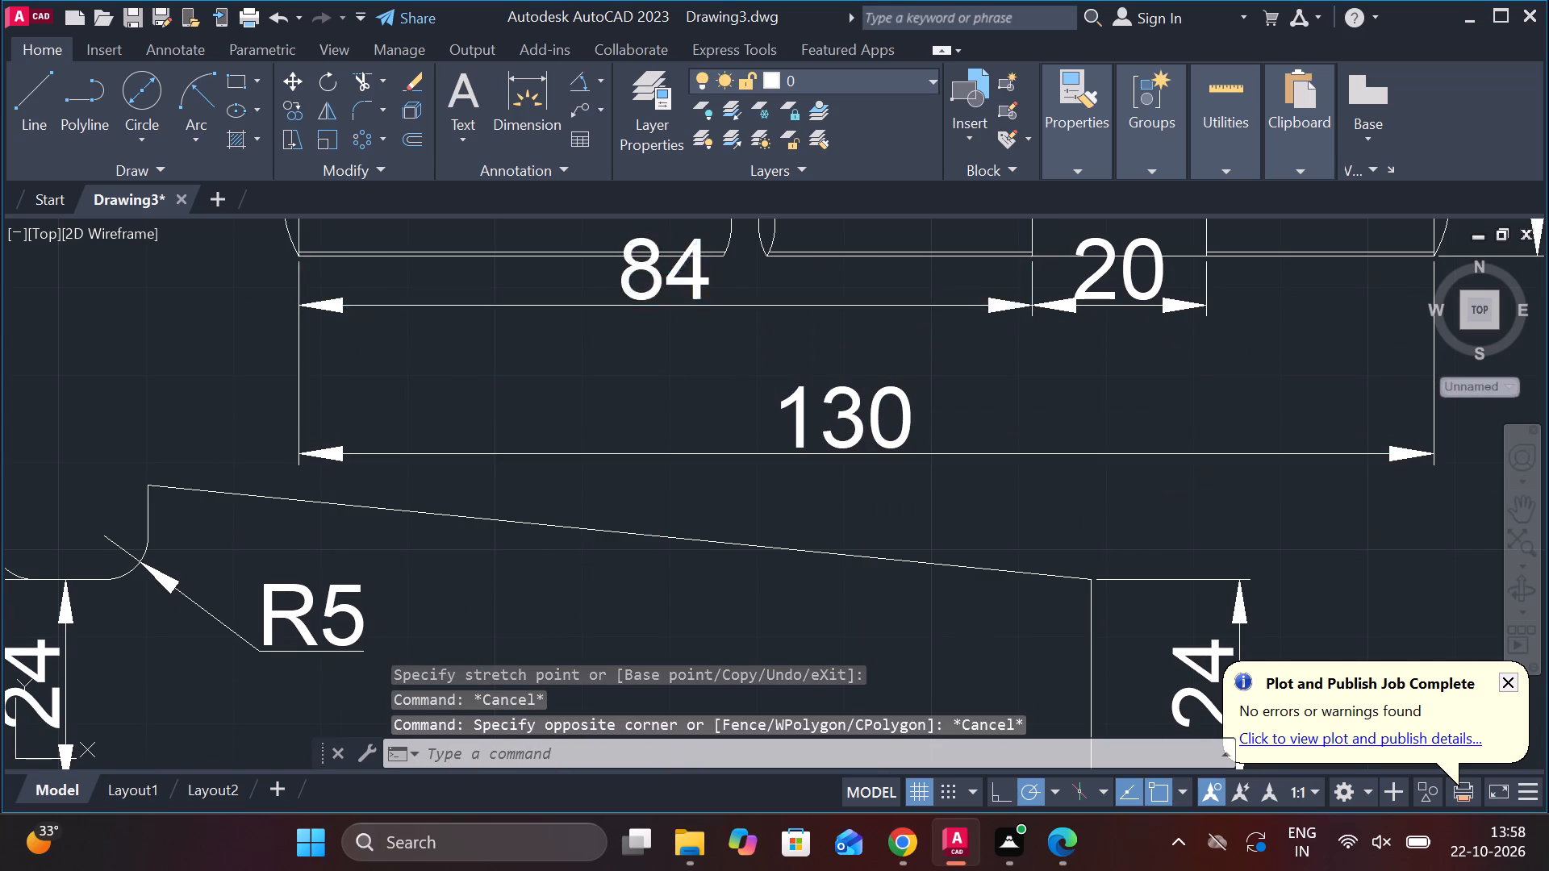
pyautogui.click(659, 271)
pyautogui.click(667, 264)
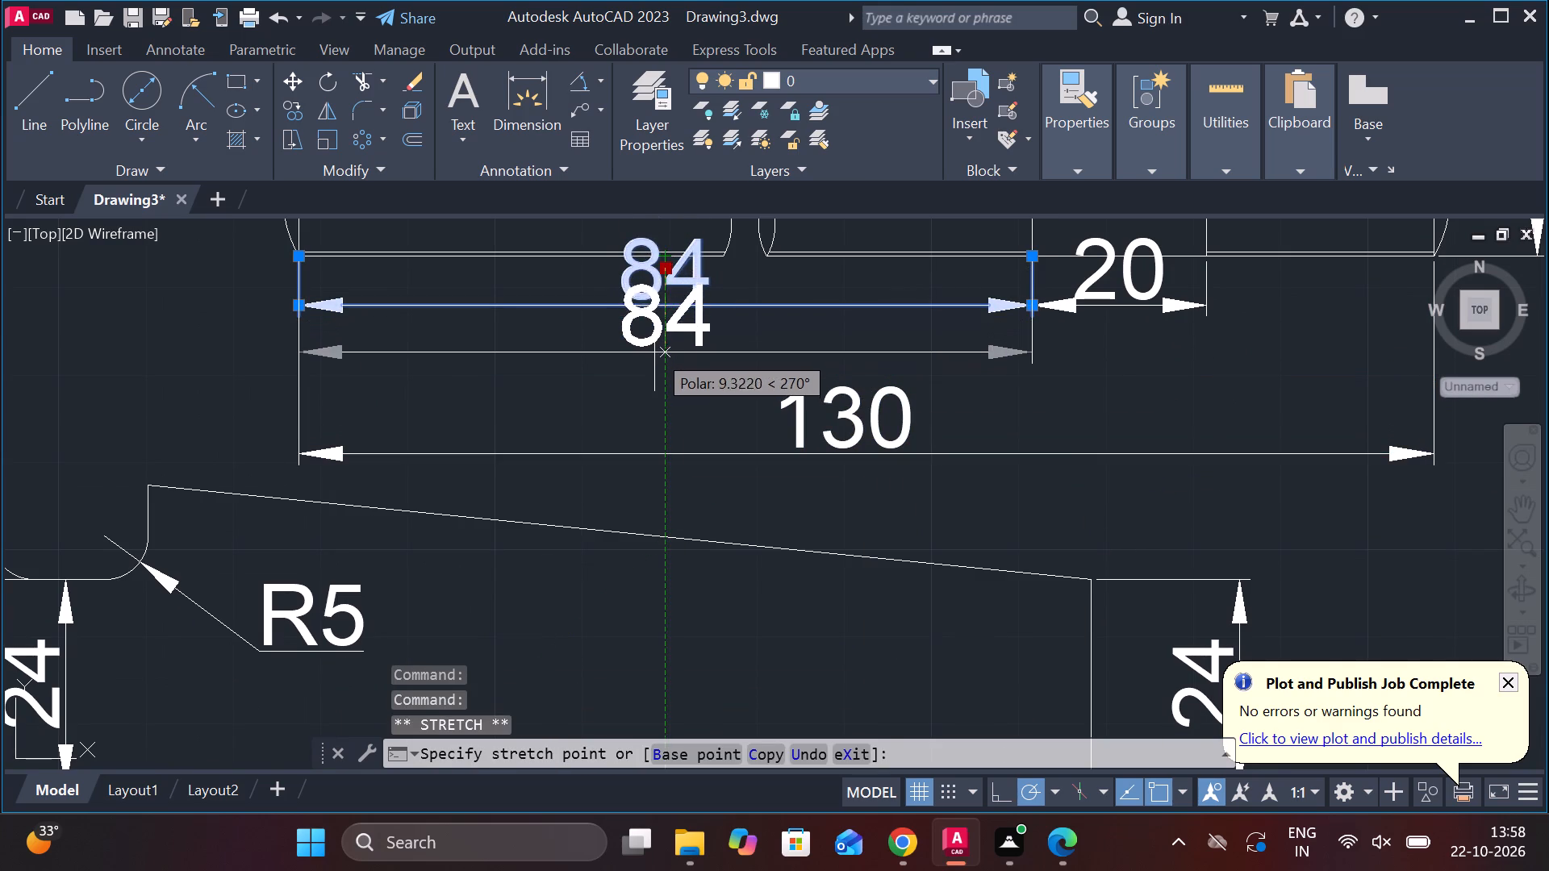
pyautogui.click(654, 355)
pyautogui.press('Escape')
pyautogui.click(1119, 299)
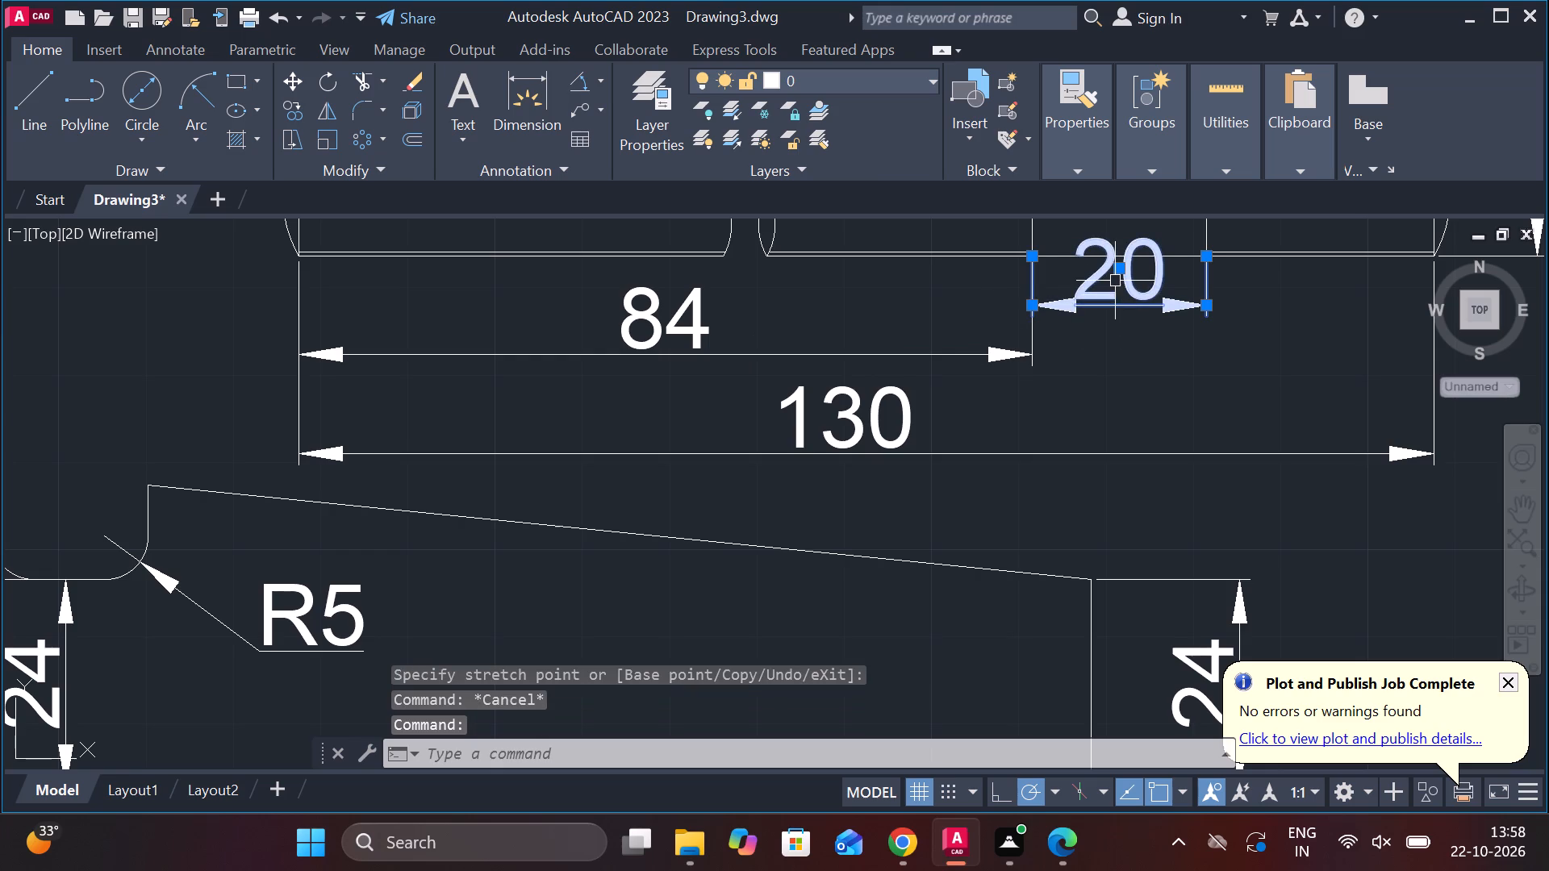
pyautogui.click(1029, 302)
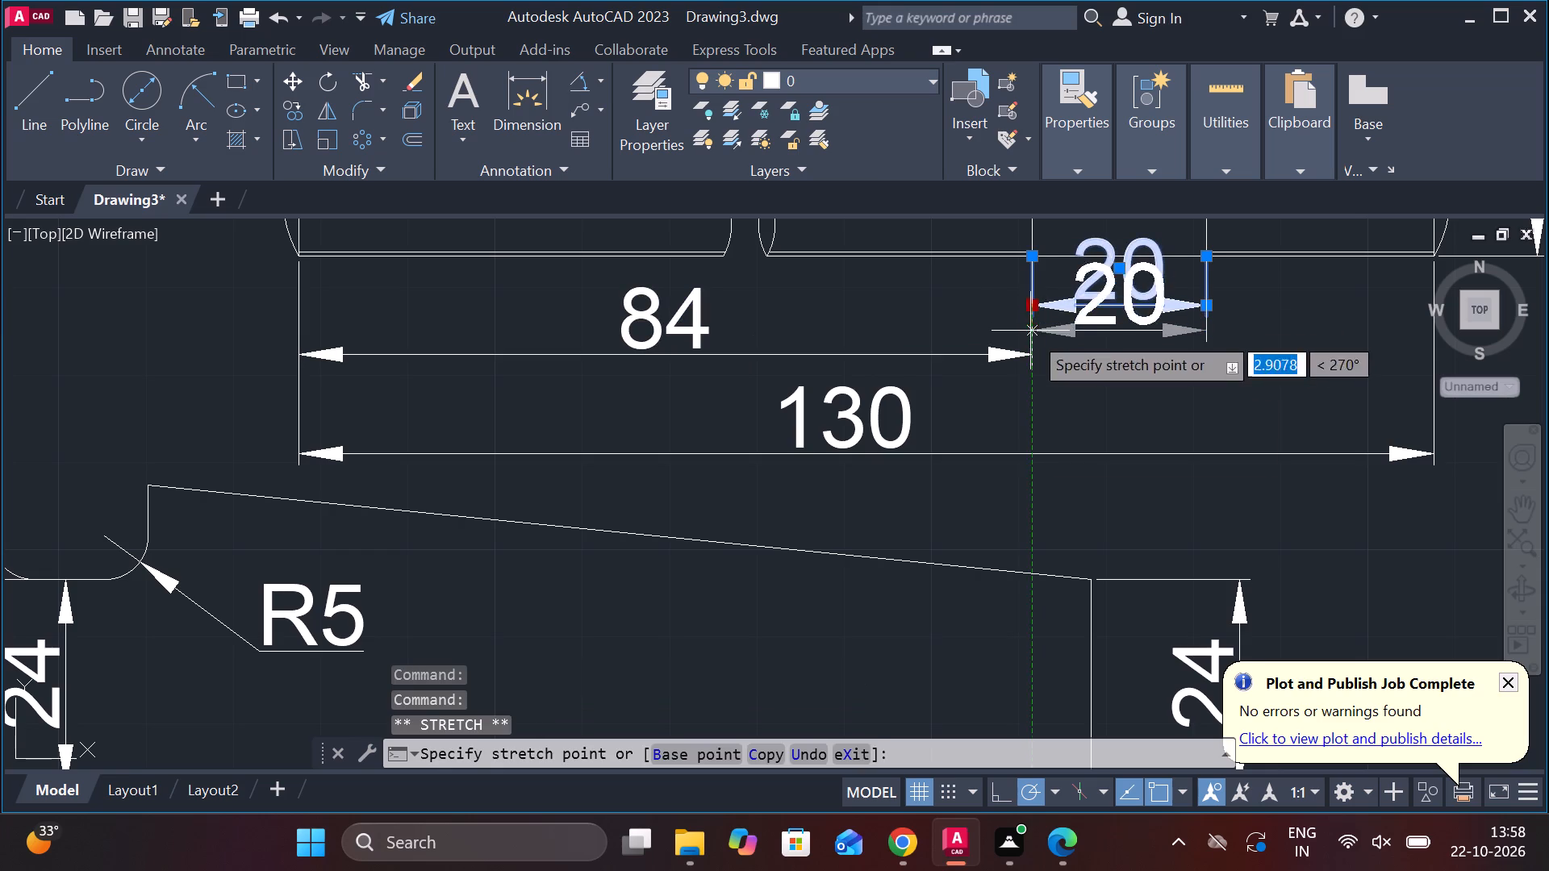
pyautogui.click(1026, 355)
pyautogui.press('Escape')
# Move the V-notched block's 33 dimension farther out from the block's edge, clear of the 14 dimension's text.
pyautogui.scroll(-2, 1142, 418)
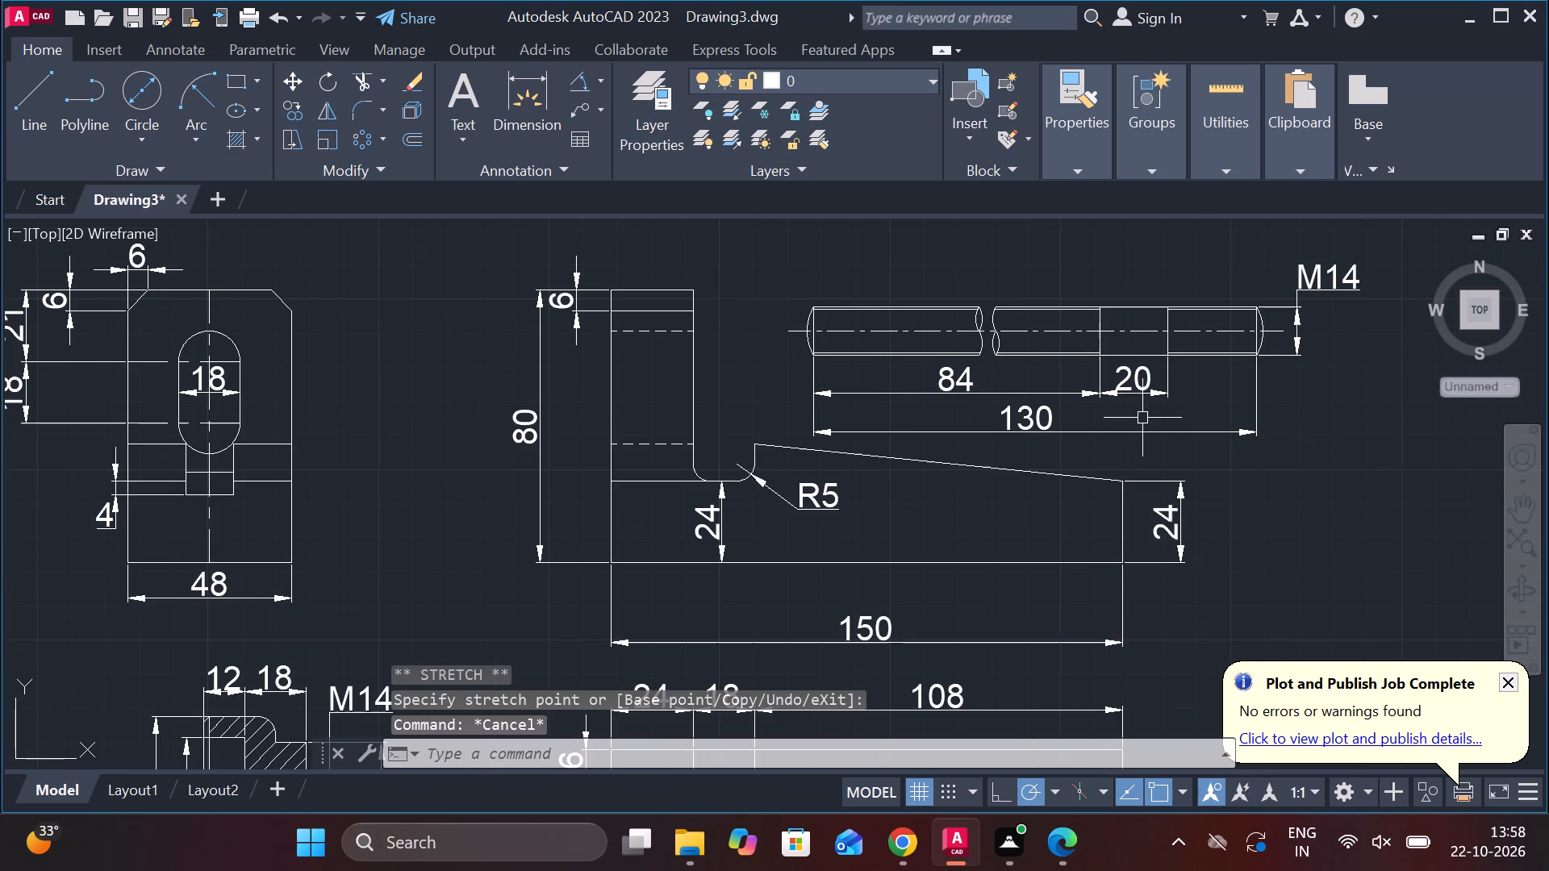
pyautogui.moveTo(1142, 418); pyautogui.dragTo(1146, 385, button='middle')
pyautogui.moveTo(937, 527); pyautogui.dragTo(886, 325, button='middle')
pyautogui.moveTo(967, 486); pyautogui.dragTo(1040, 347, button='middle')
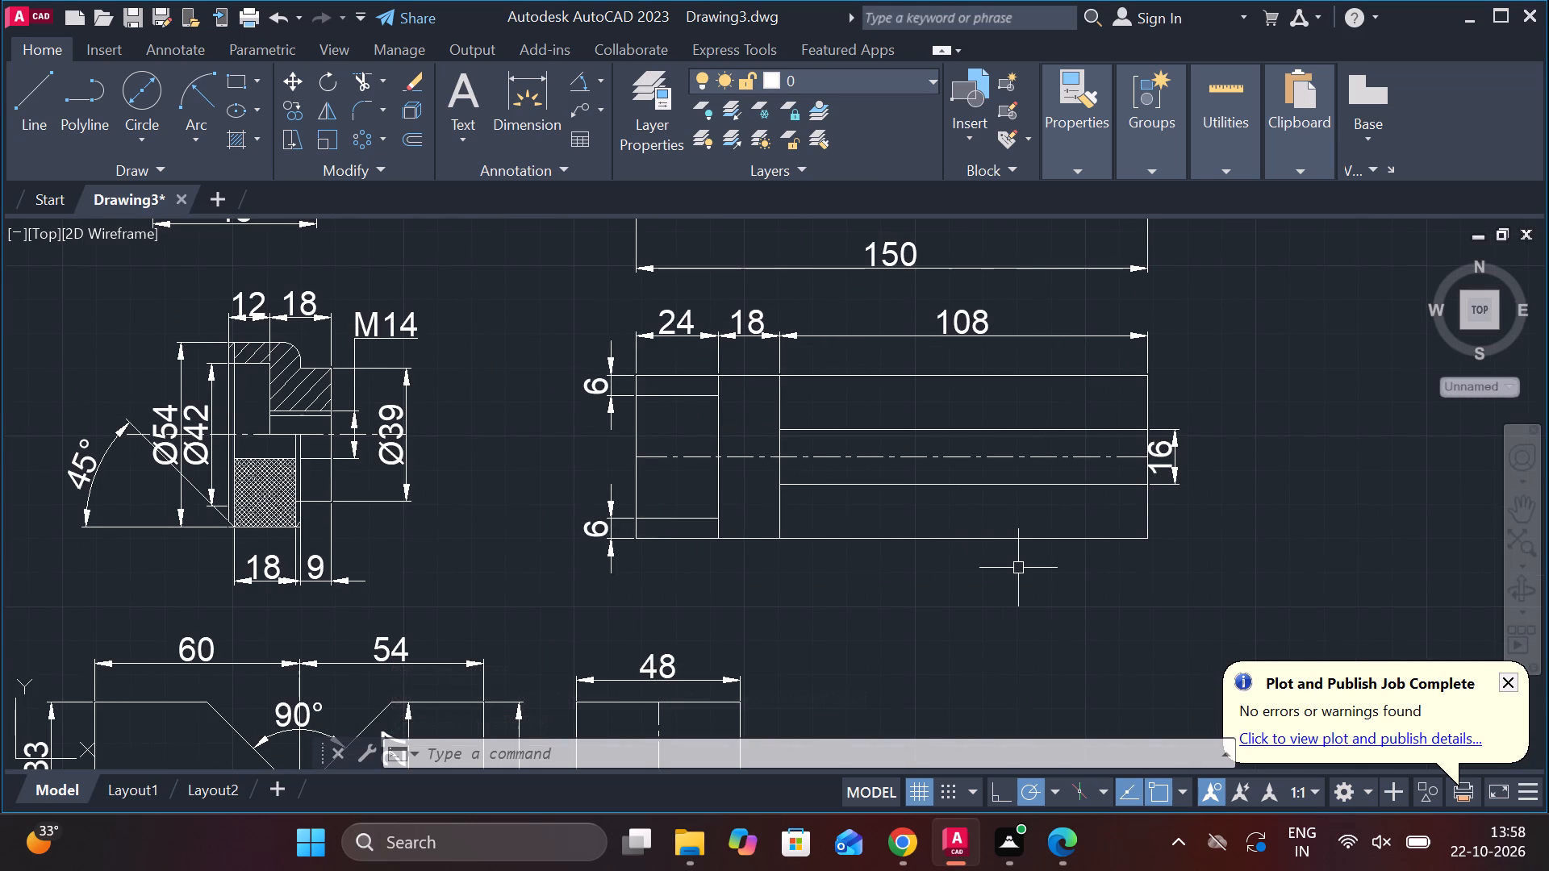
pyautogui.scroll(-1, 1106, 534)
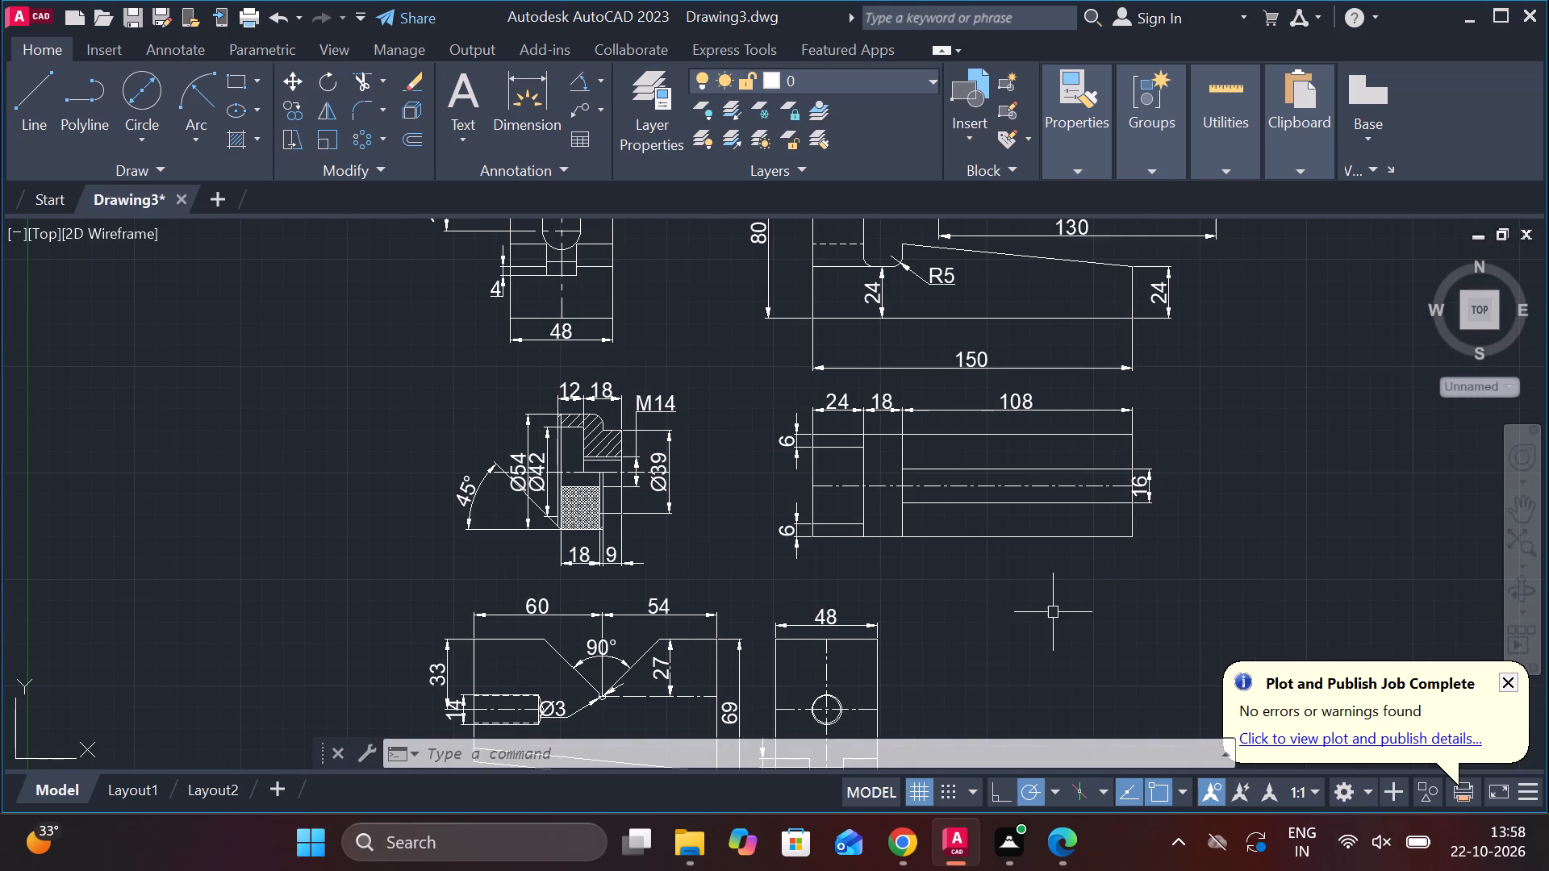
pyautogui.scroll(-1, 1083, 630)
pyautogui.moveTo(1054, 637); pyautogui.dragTo(941, 395, button='middle')
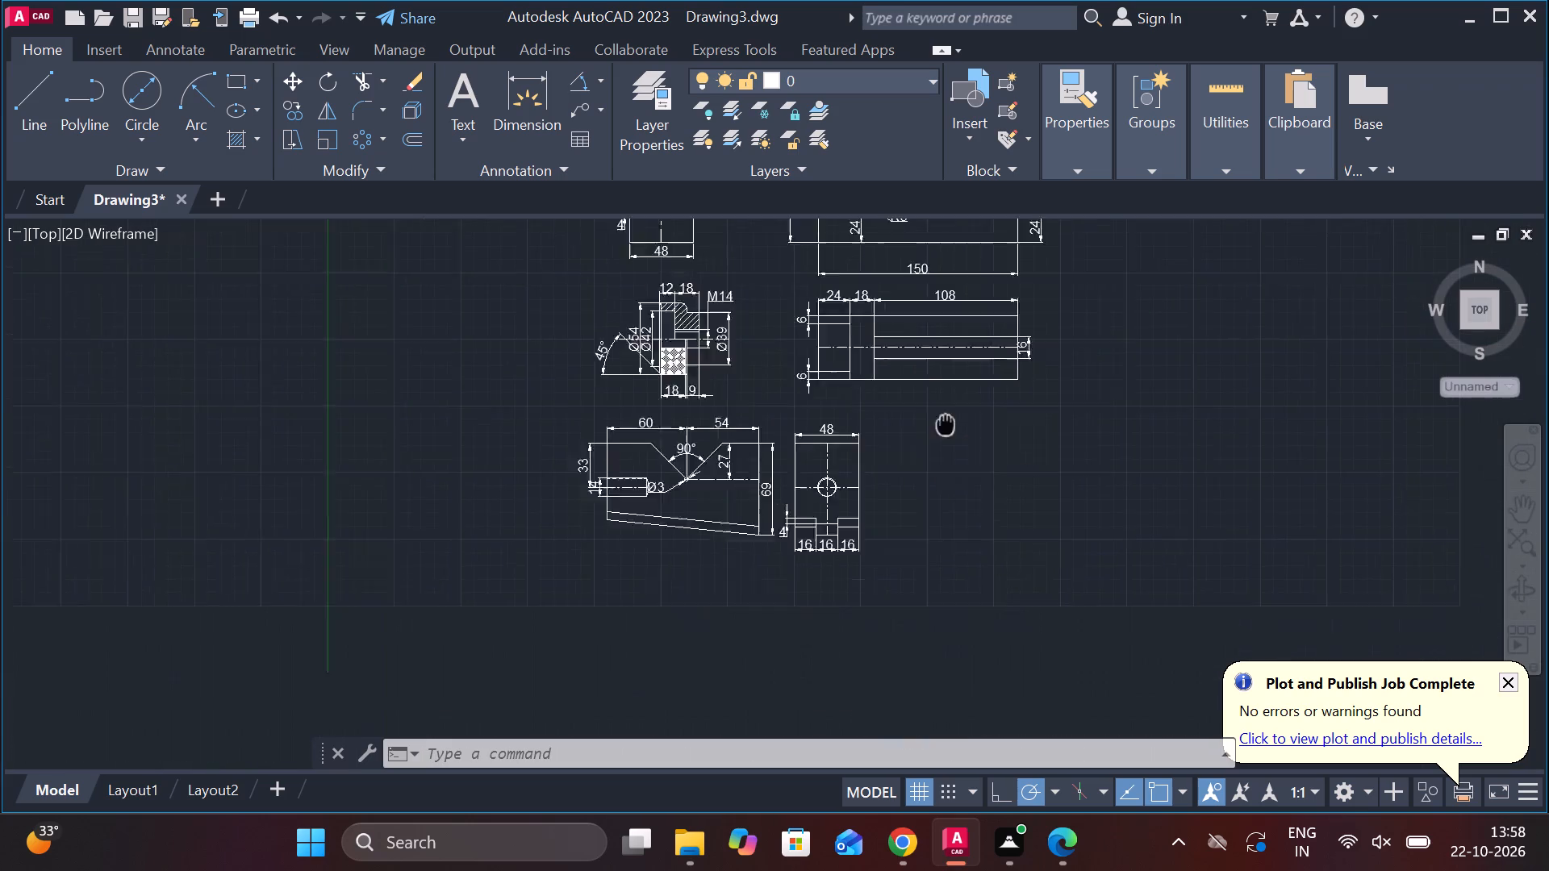
pyautogui.scroll(2, 694, 438)
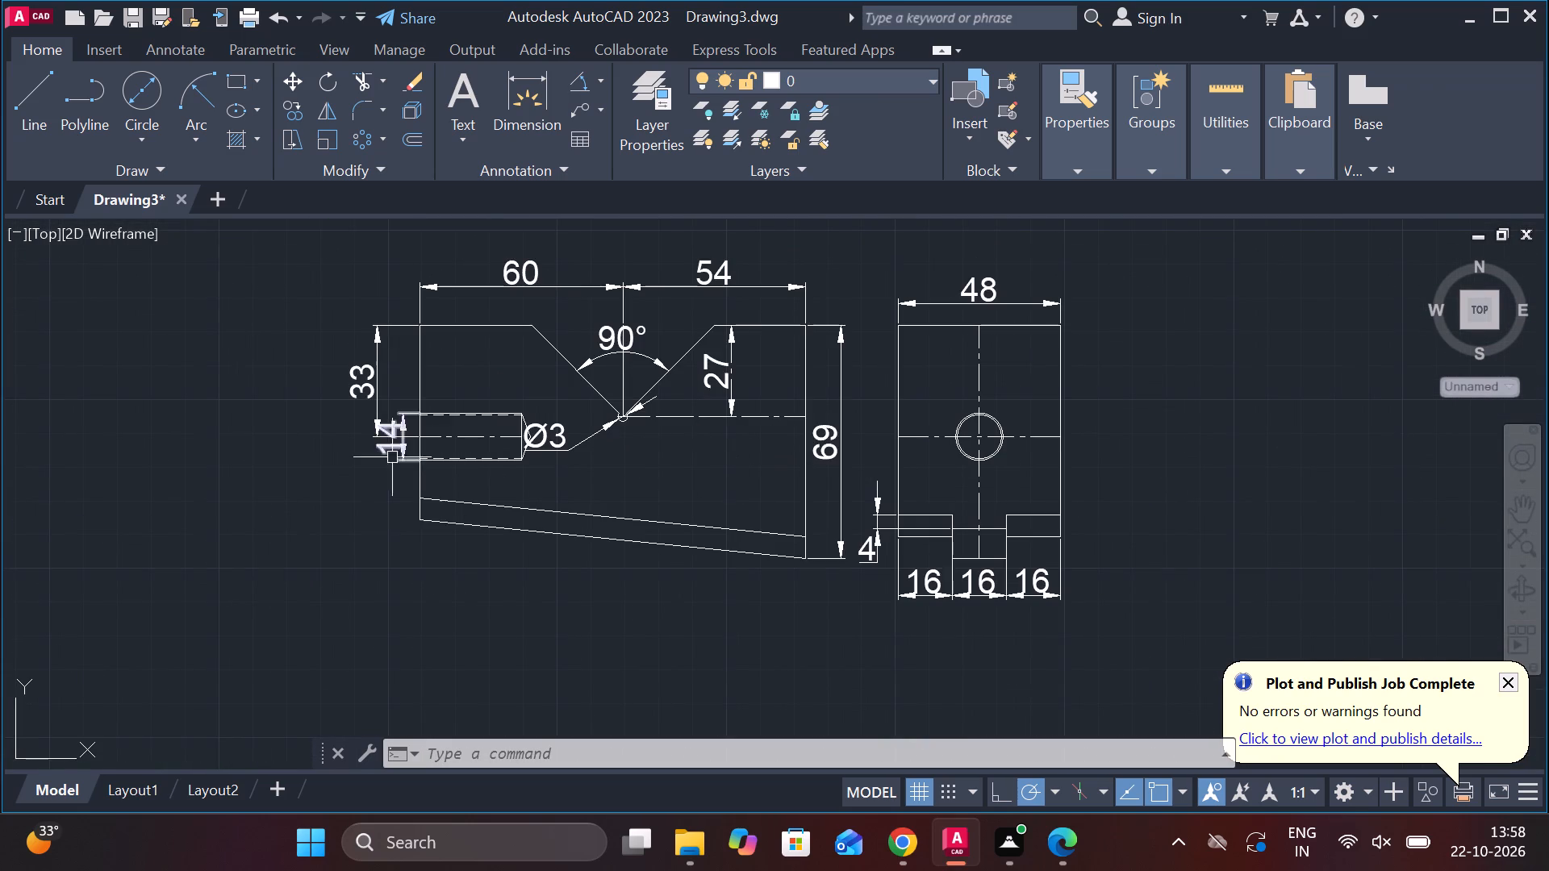
pyautogui.scroll(3, 375, 451)
pyautogui.moveTo(388, 391); pyautogui.dragTo(462, 580, button='middle')
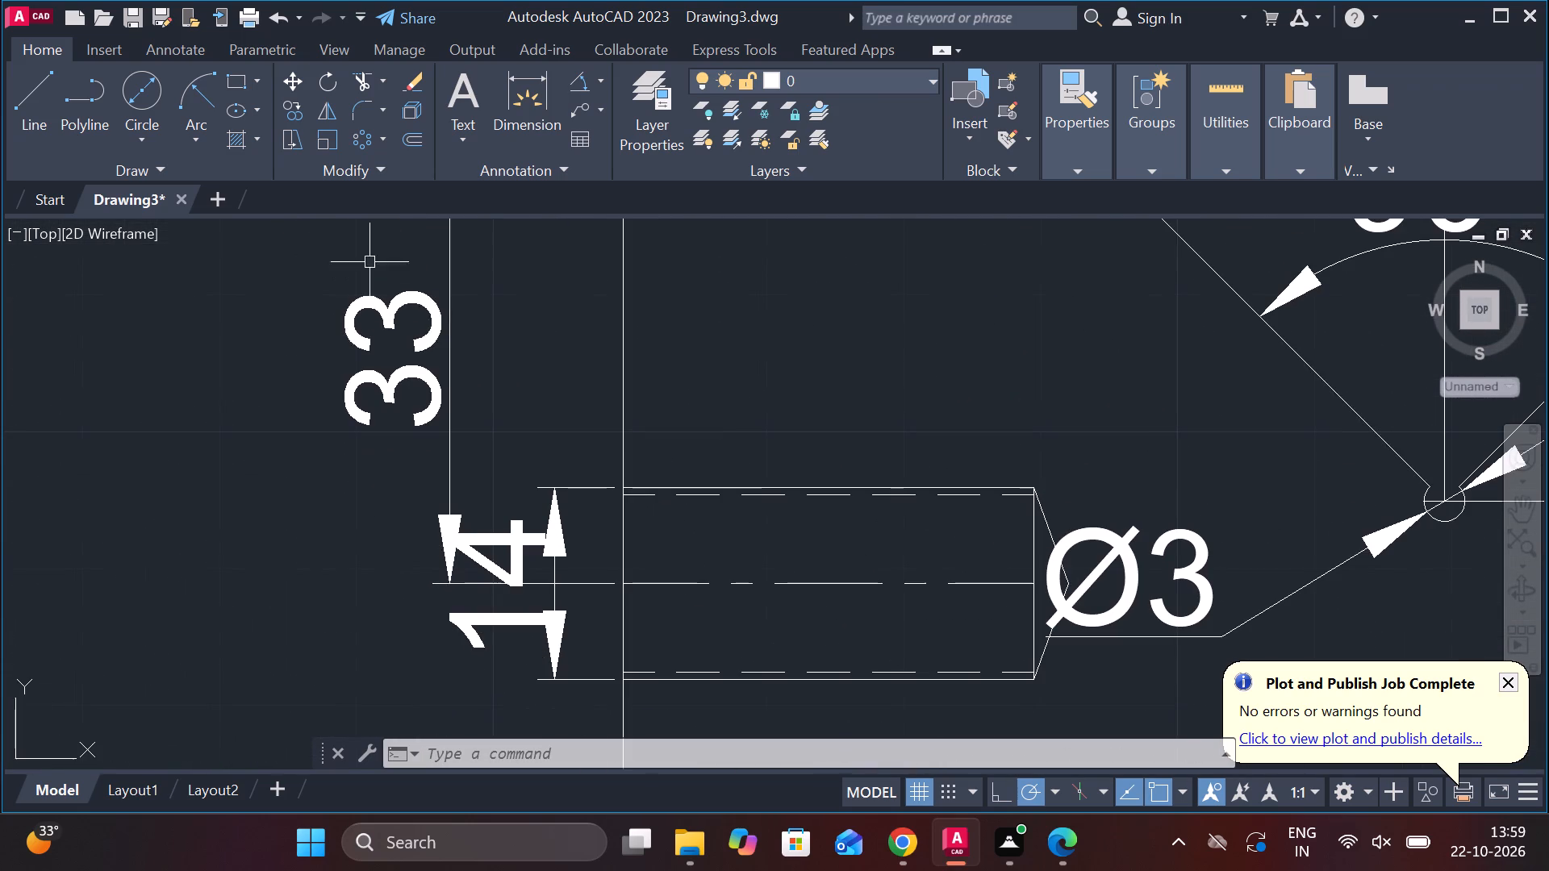
pyautogui.click(414, 329)
pyautogui.click(463, 296)
pyautogui.click(443, 313)
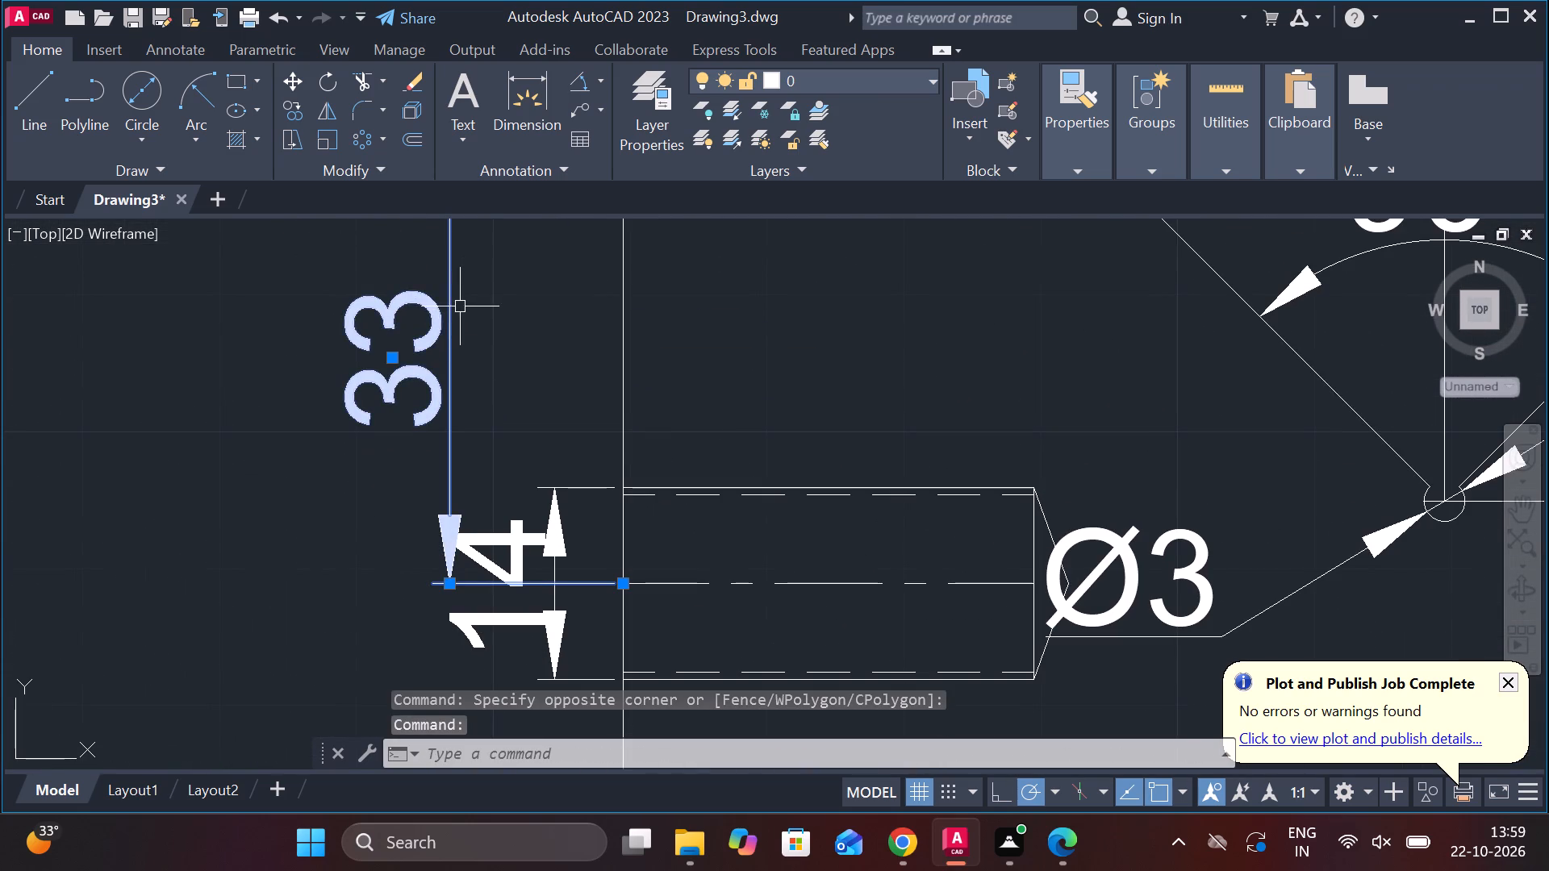
pyautogui.click(391, 359)
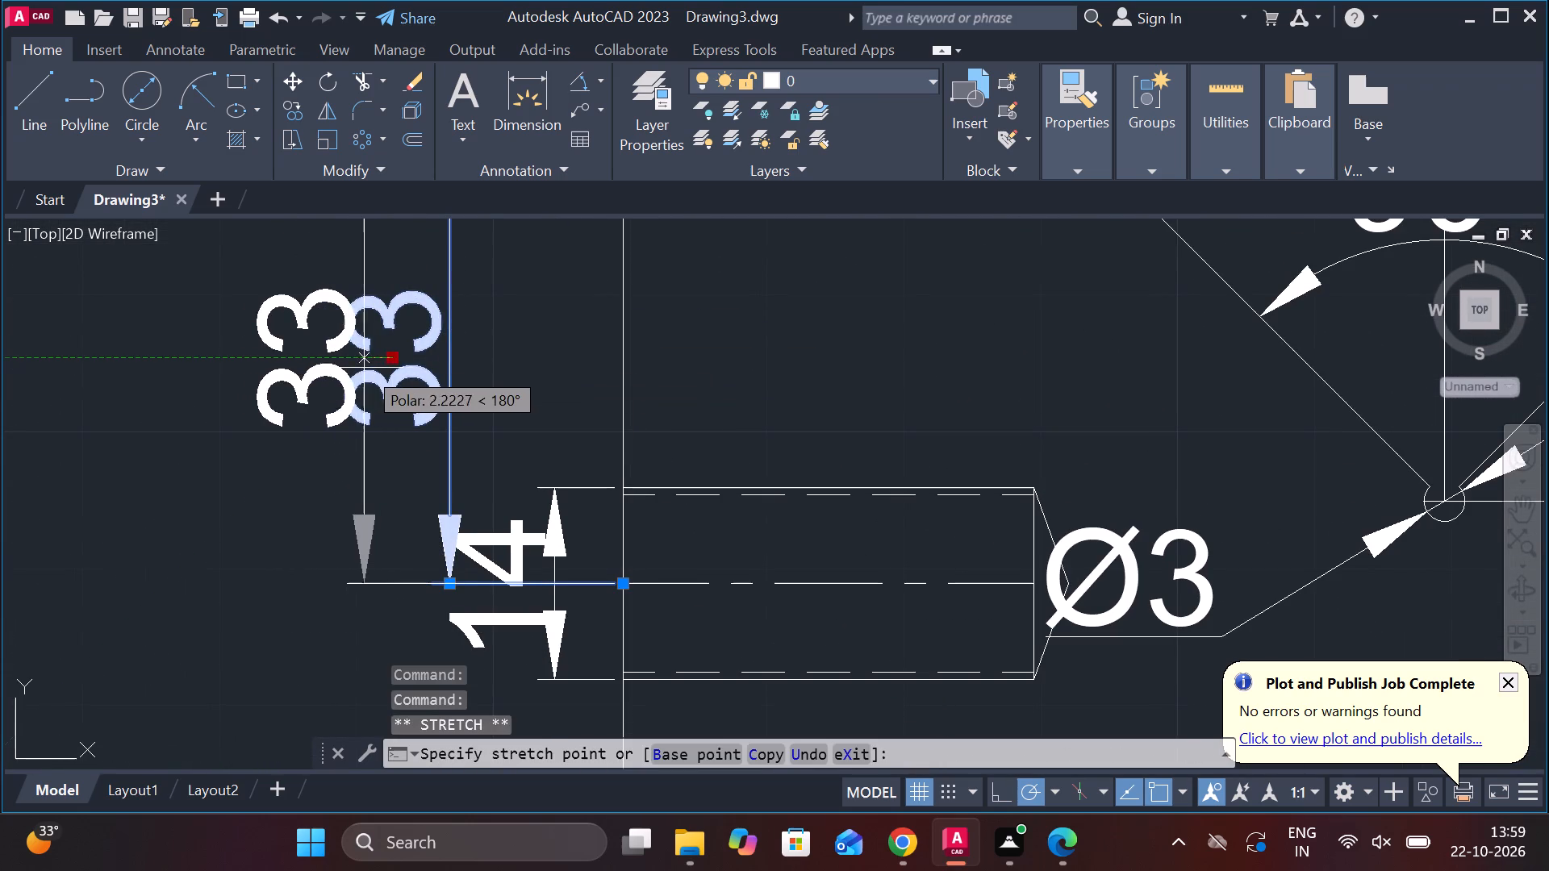
pyautogui.click(410, 368)
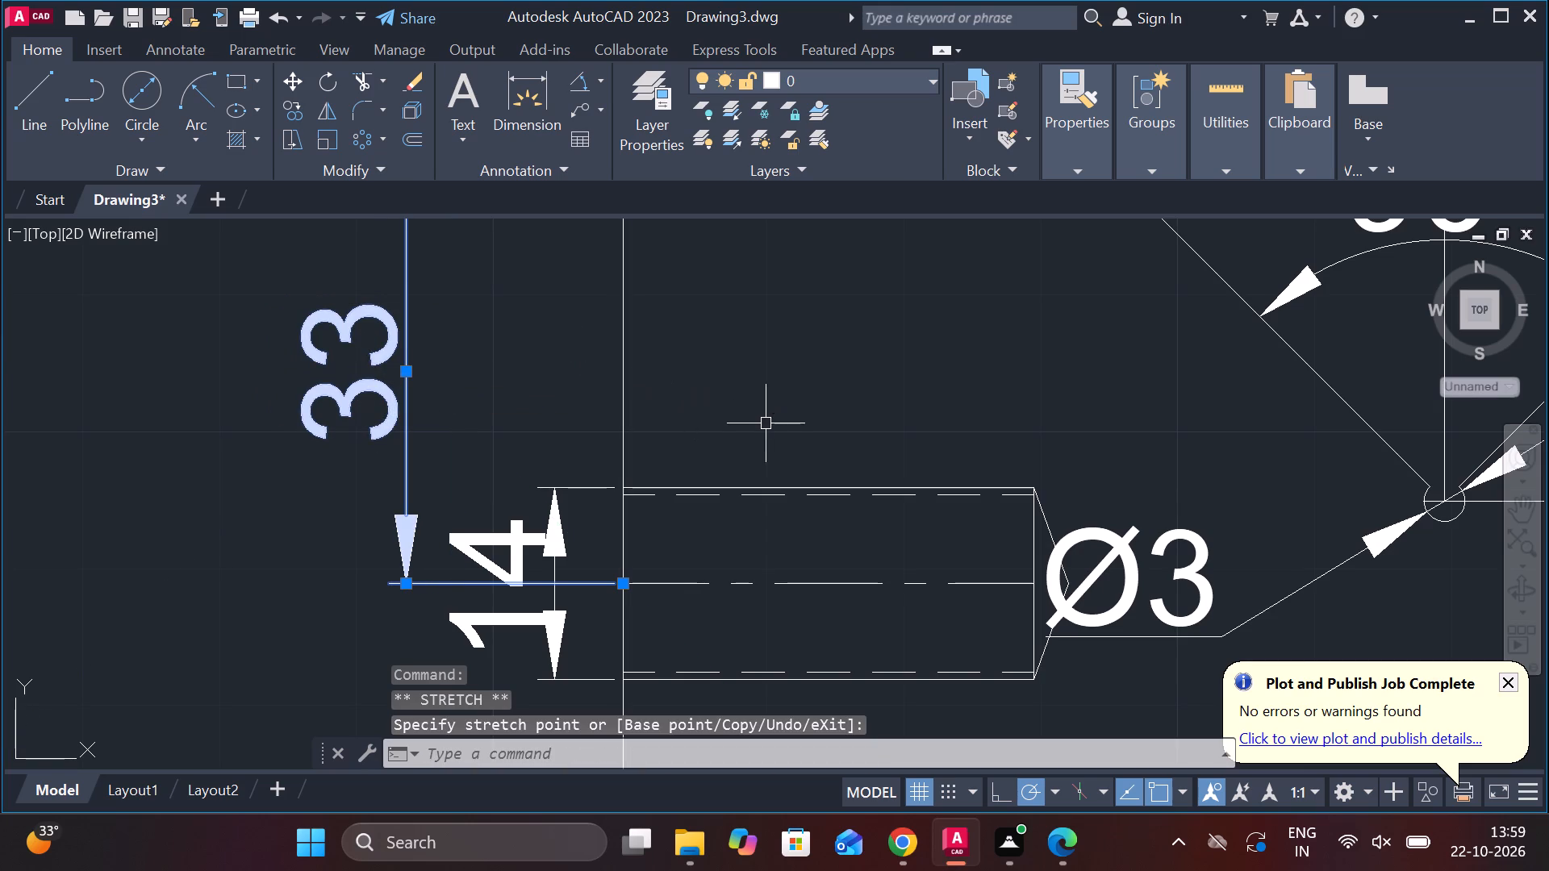
pyautogui.press('Escape')
# Erase the 24, 108 and both 6 dimensions from the duplicate plan view of the stepped base.
pyautogui.scroll(-3, 759, 502)
pyautogui.moveTo(930, 498); pyautogui.dragTo(294, 449, button='middle')
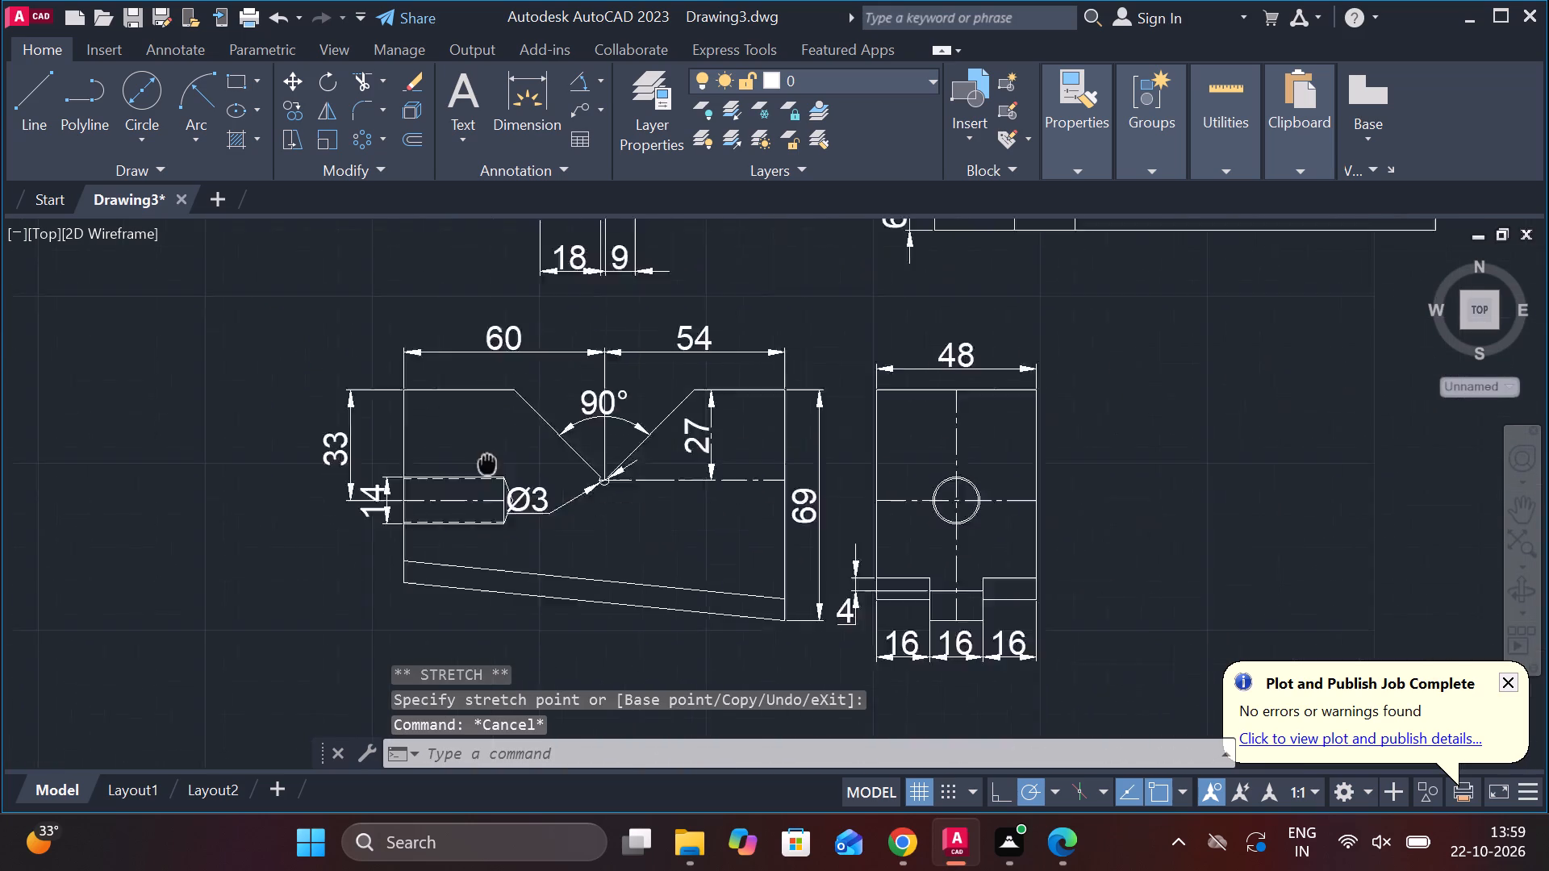
pyautogui.moveTo(294, 449); pyautogui.dragTo(208, 442, button='middle')
pyautogui.scroll(-2, 657, 428)
pyautogui.moveTo(850, 440); pyautogui.dragTo(447, 652, button='middle')
pyautogui.moveTo(808, 433); pyautogui.dragTo(662, 561, button='middle')
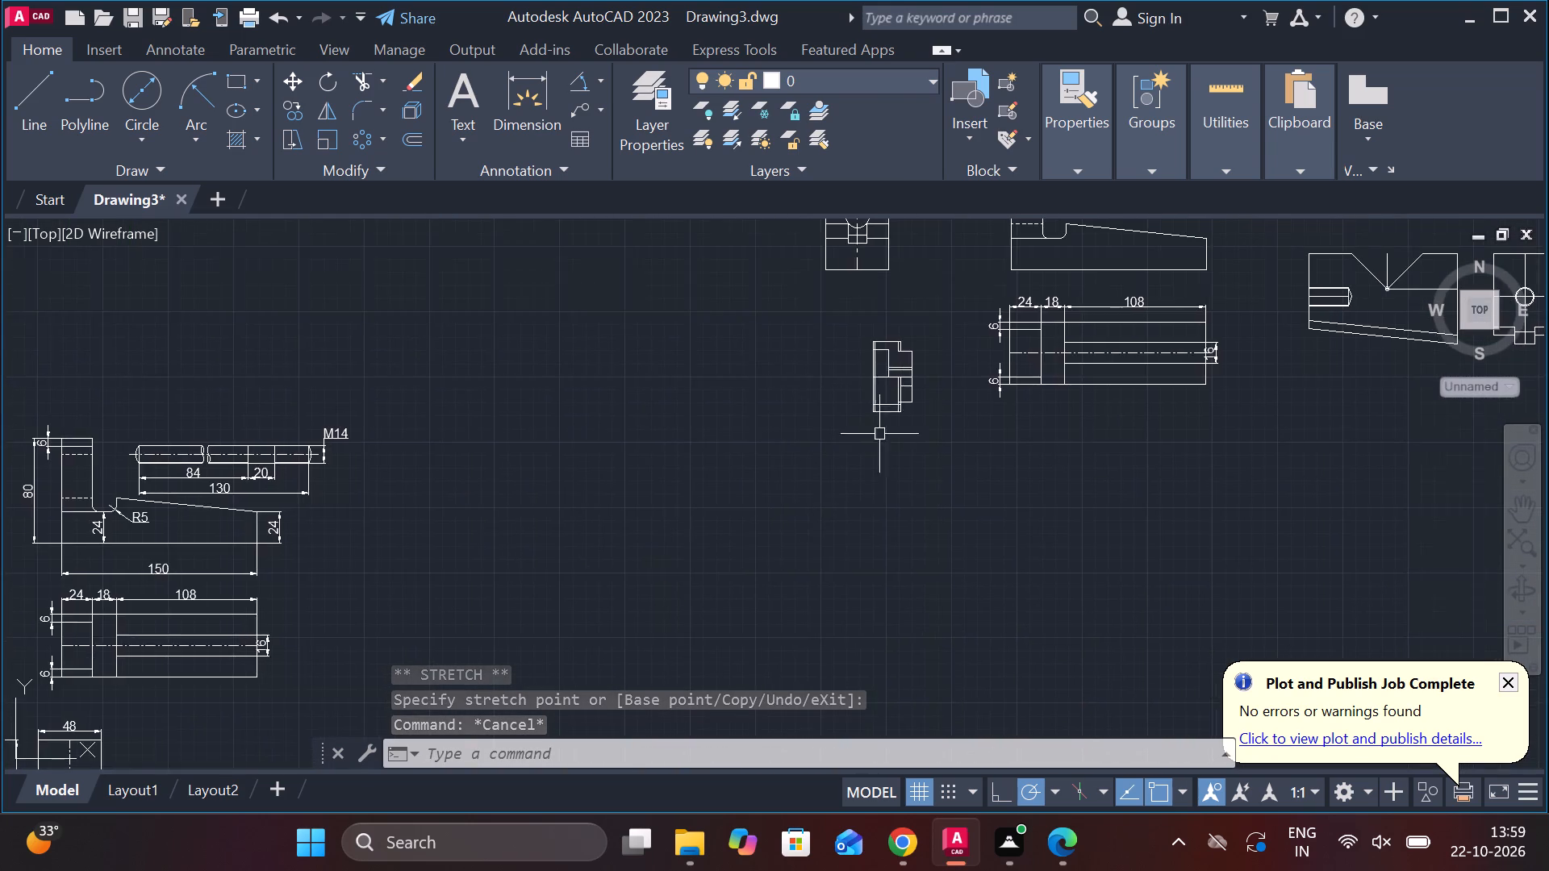
pyautogui.scroll(1, 911, 402)
pyautogui.moveTo(919, 412); pyautogui.dragTo(506, 554, button='middle')
pyautogui.scroll(2, 663, 444)
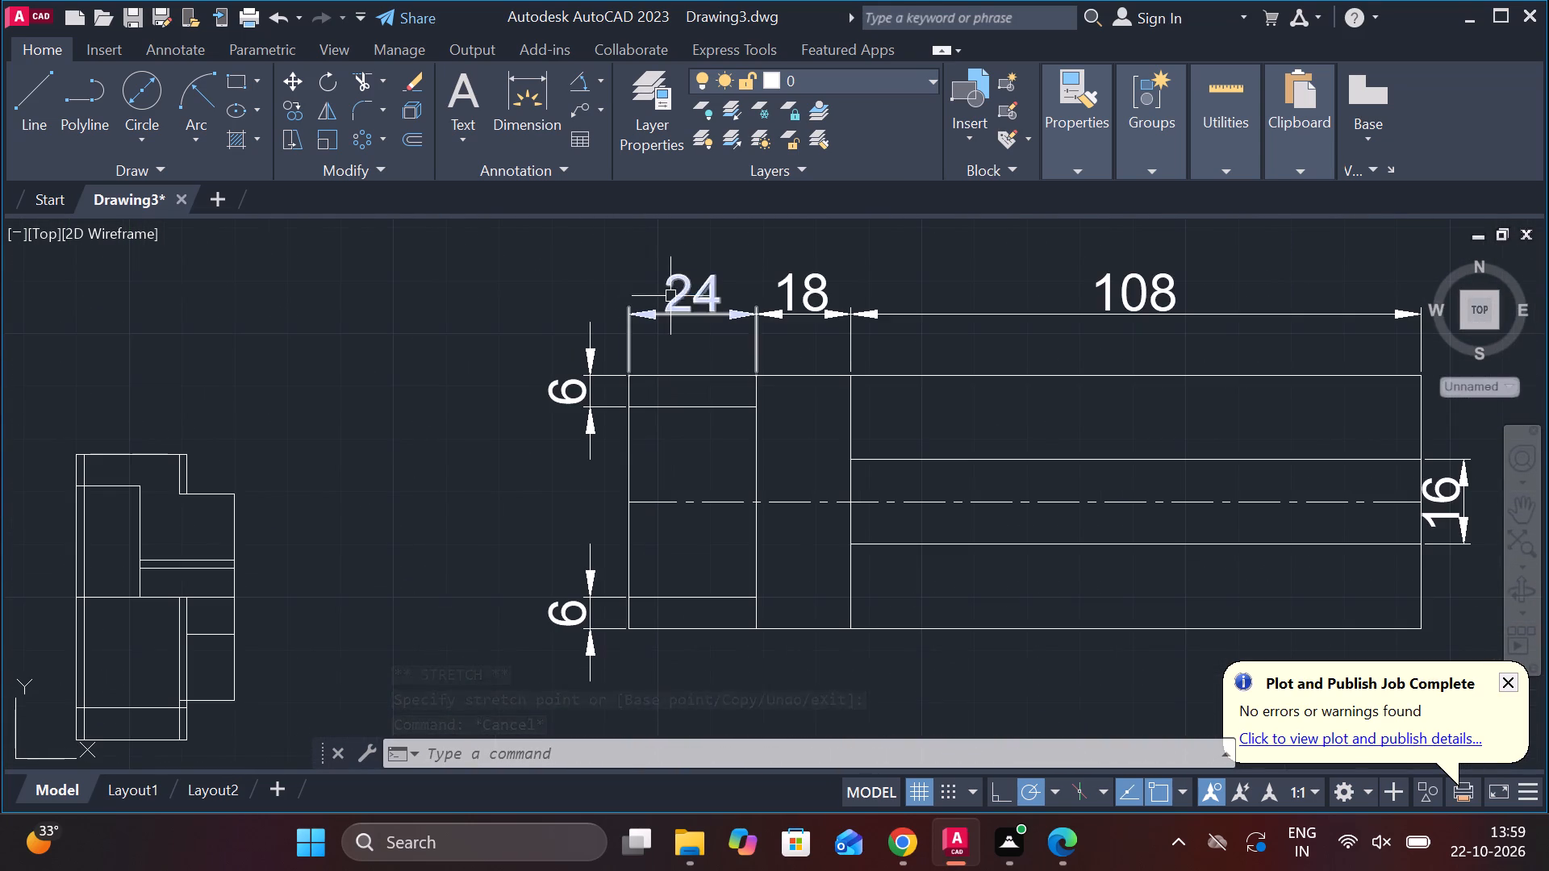
pyautogui.click(670, 296)
pyautogui.click(585, 398)
pyautogui.click(581, 601)
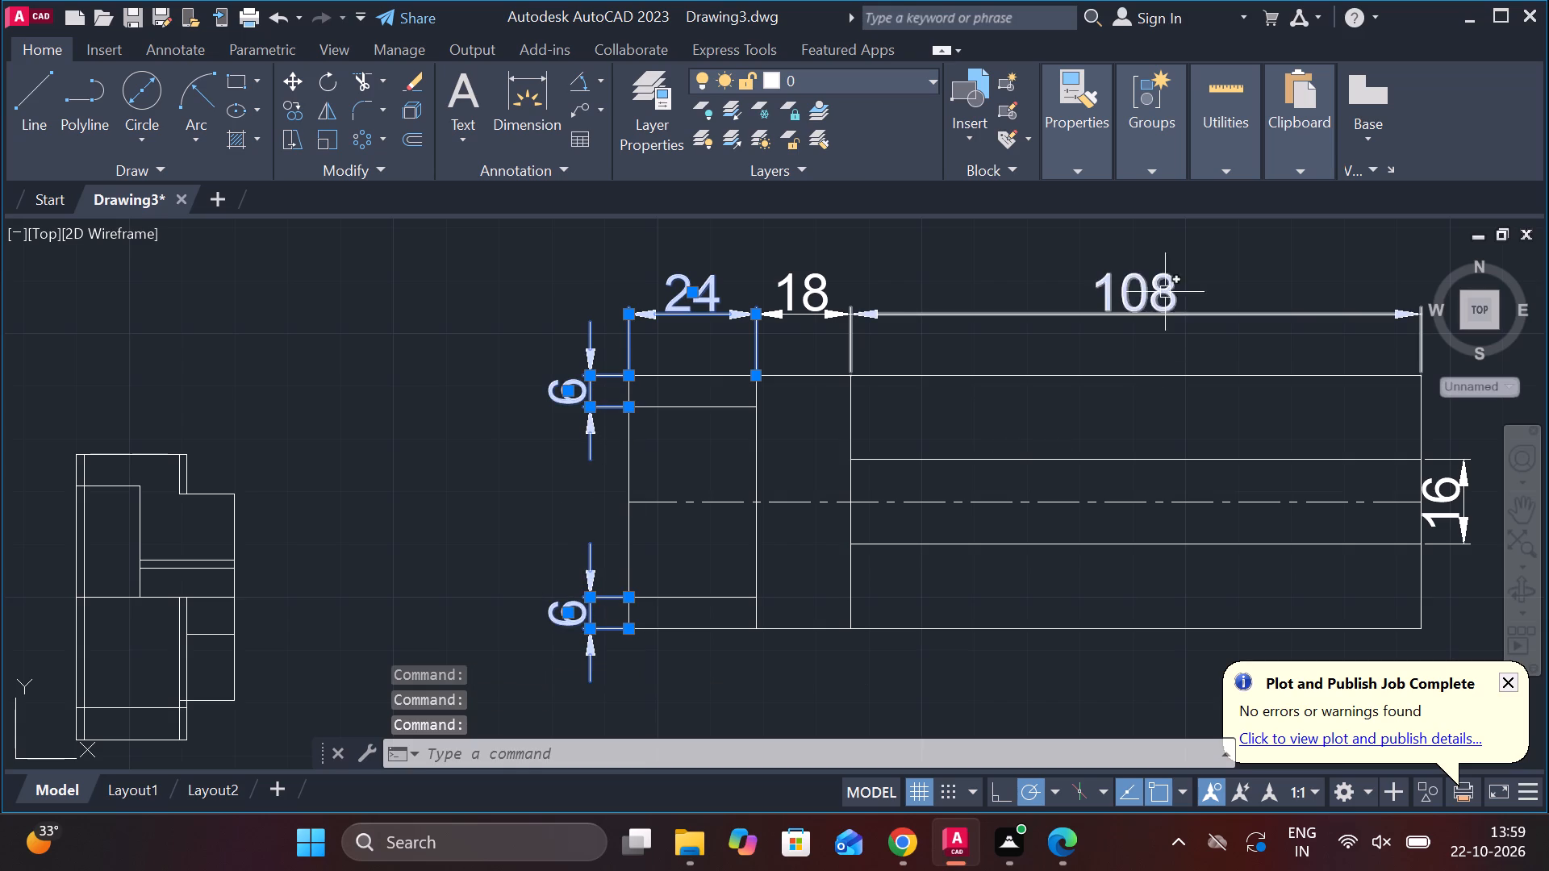
pyautogui.click(1128, 282)
pyautogui.write('E')
pyautogui.press('space')
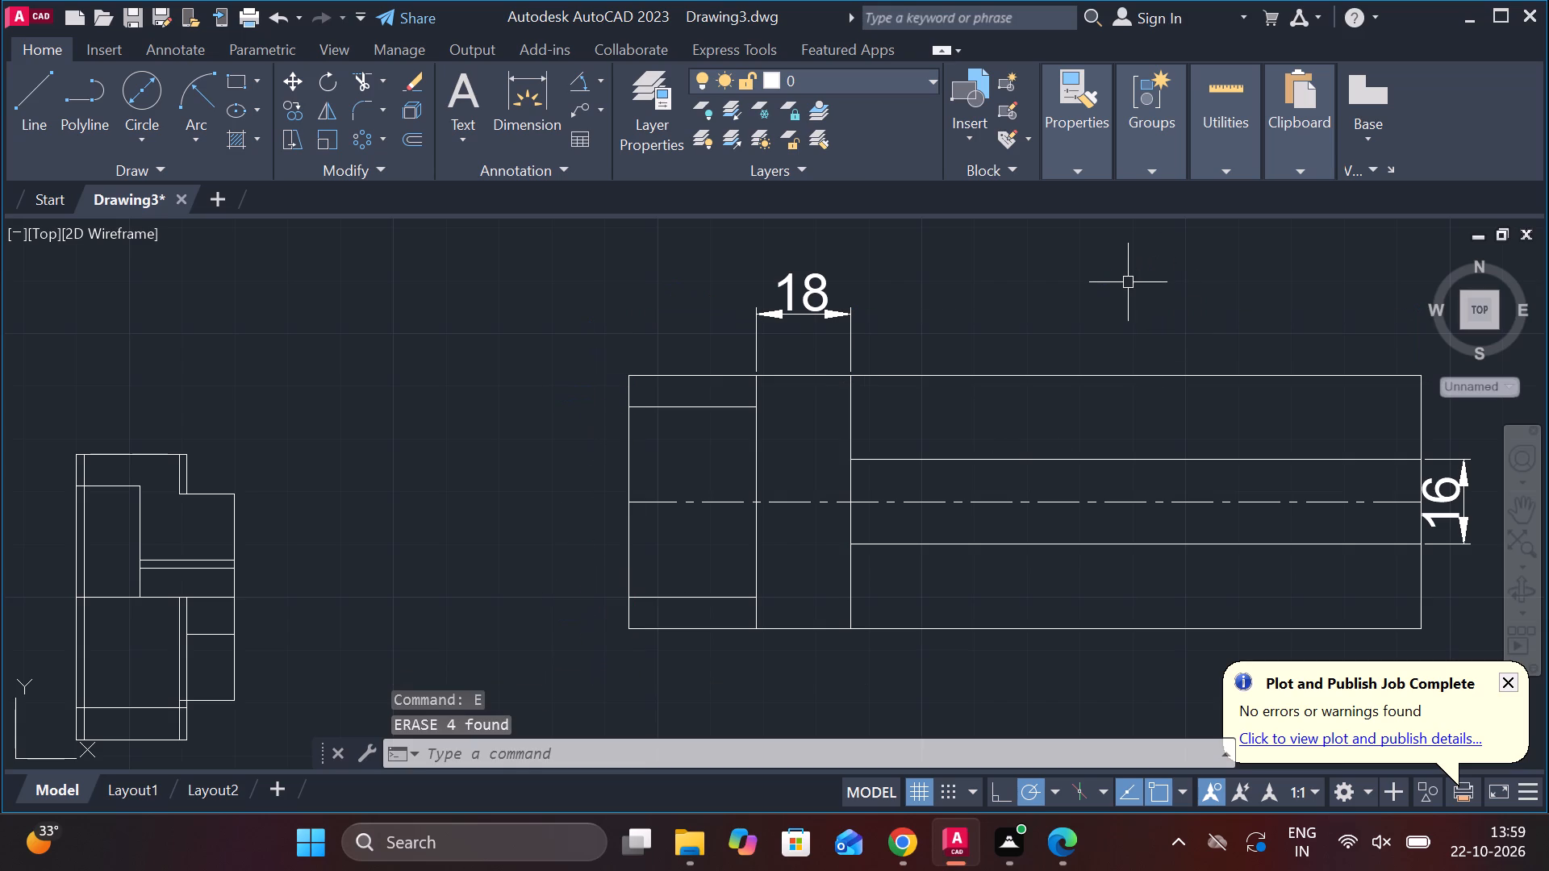
# Erase the remaining 18 and 16 dimensions from the duplicate plan view of the stepped base.
pyautogui.click(783, 306)
pyautogui.write('E')
pyautogui.press('space')
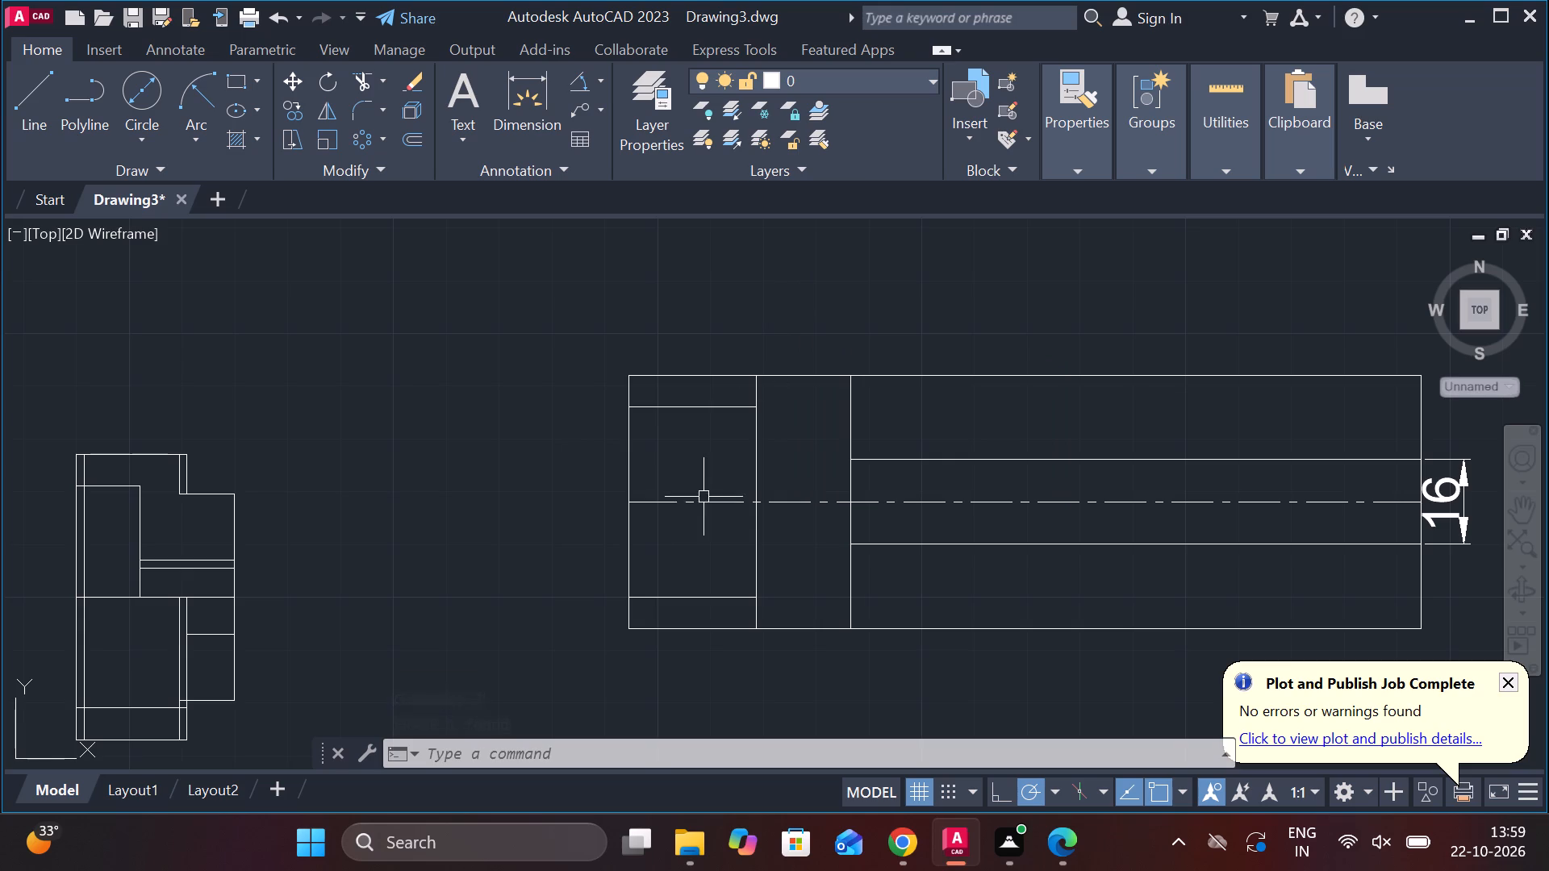
pyautogui.scroll(-1, 523, 529)
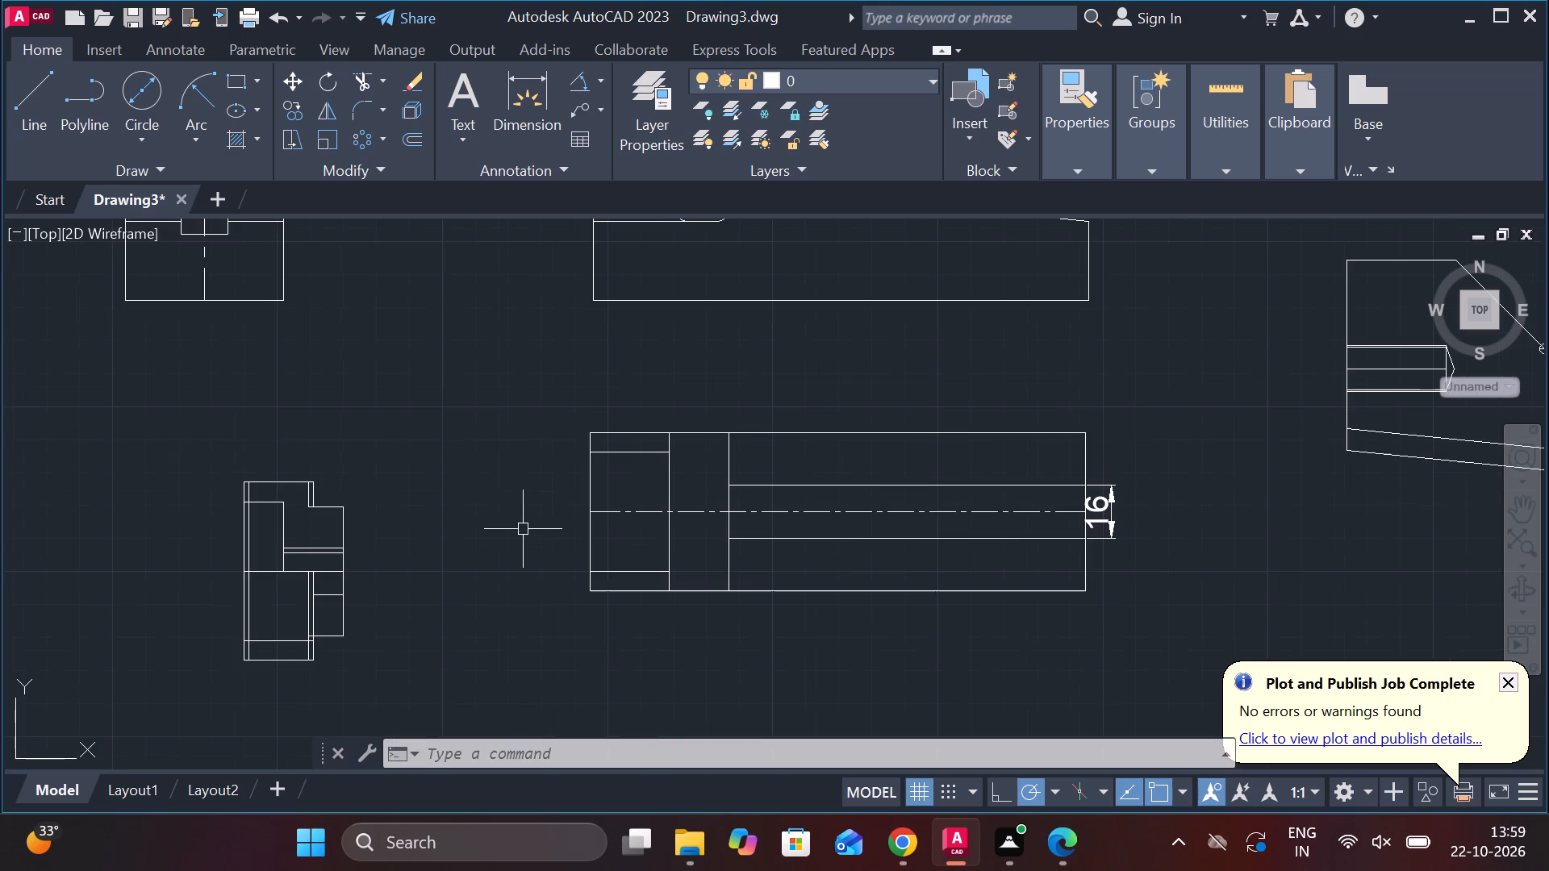
pyautogui.scroll(1, 1026, 541)
pyautogui.click(1134, 511)
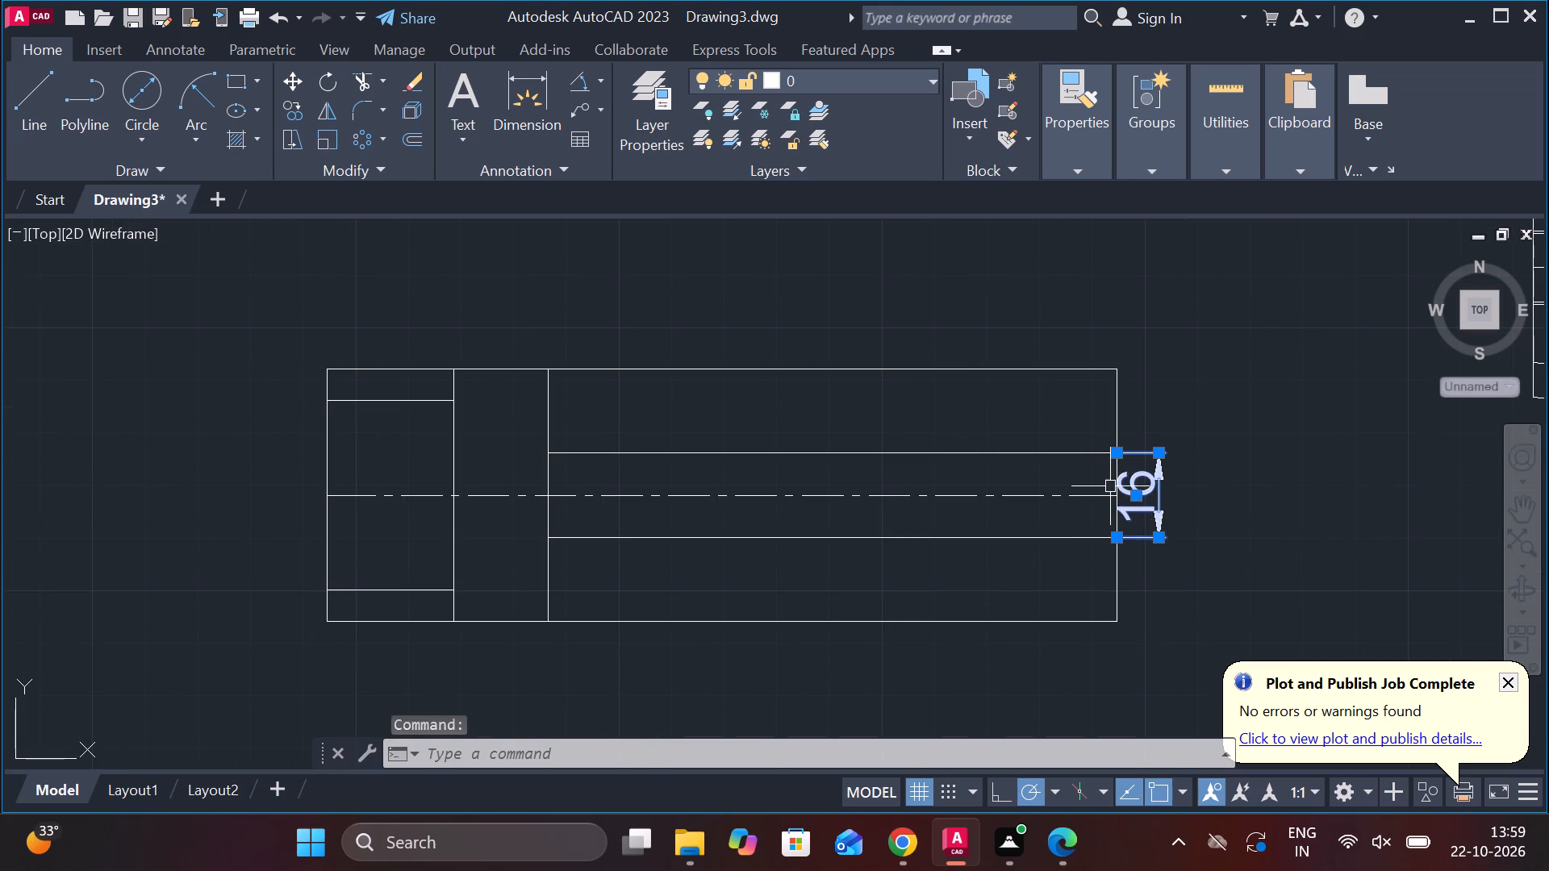
pyautogui.write('E')
pyautogui.press('space')
# Examine the notch root of the duplicate V-notched block against the dimensioned original.
pyautogui.scroll(-2, 1110, 490)
pyautogui.moveTo(1159, 520); pyautogui.dragTo(930, 540, button='middle')
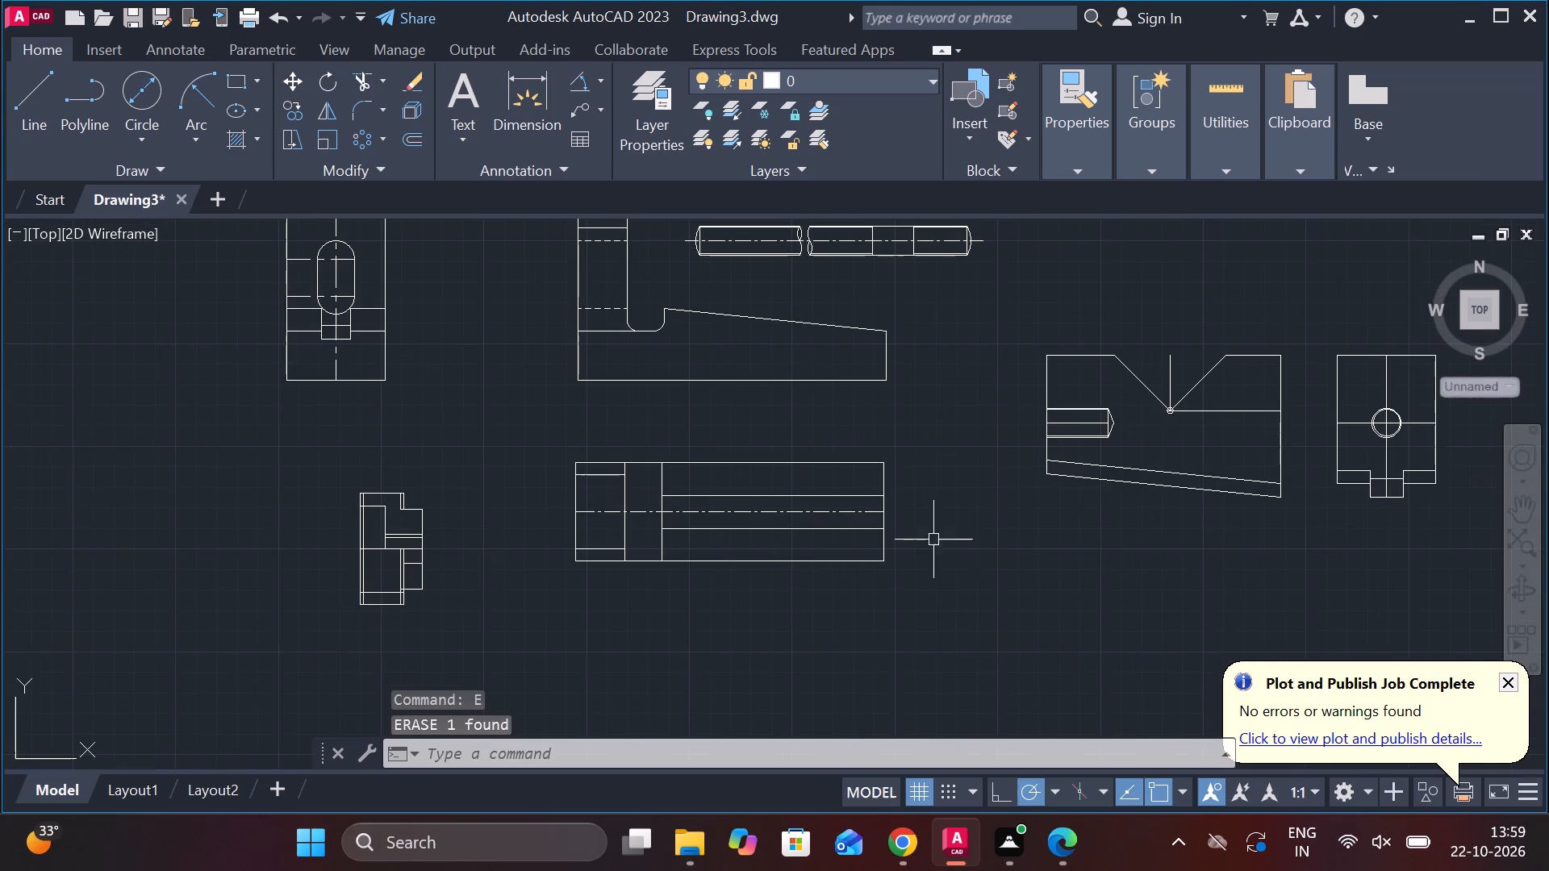
pyautogui.moveTo(1087, 508); pyautogui.dragTo(776, 501, button='middle')
pyautogui.scroll(5, 846, 389)
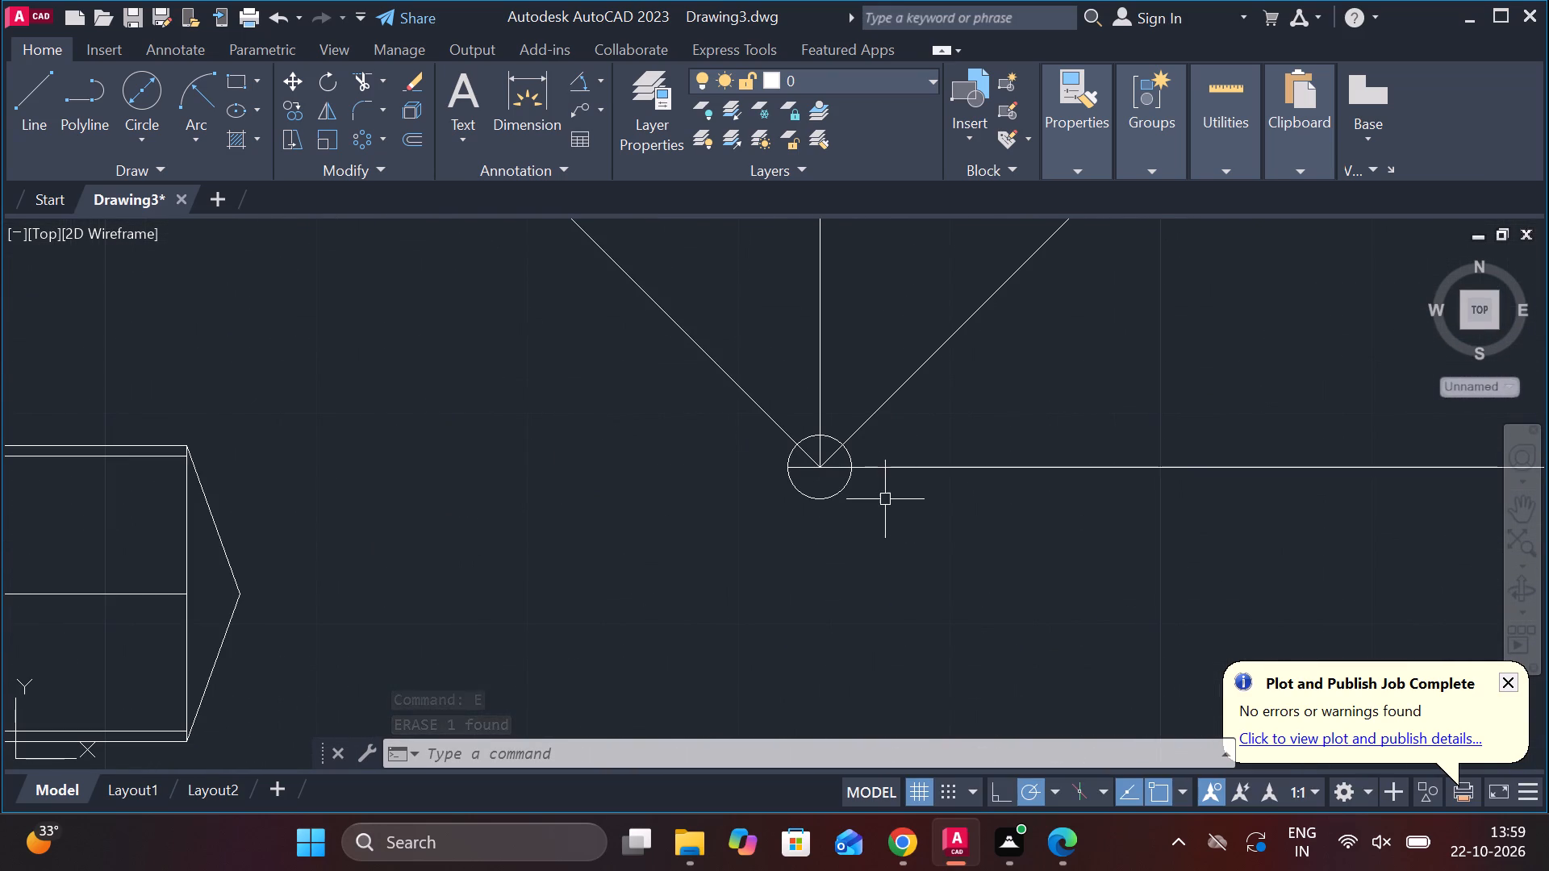
pyautogui.scroll(1, 885, 499)
pyautogui.scroll(-7, 852, 506)
pyautogui.scroll(-3, 277, 558)
pyautogui.moveTo(277, 558); pyautogui.dragTo(424, 509, button='middle')
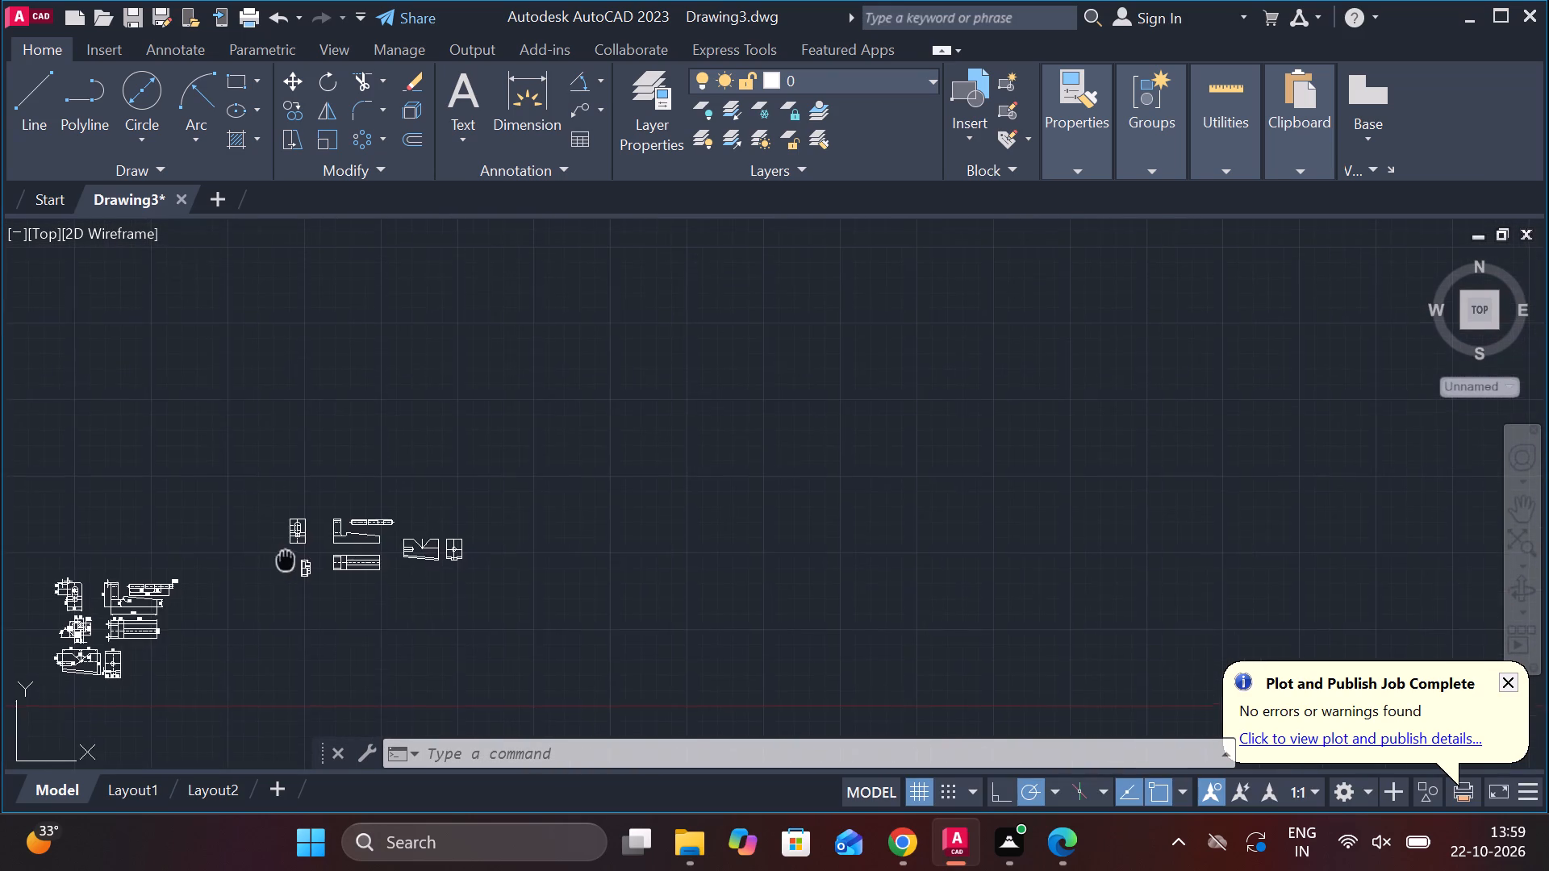
pyautogui.moveTo(424, 509); pyautogui.dragTo(506, 469, button='middle')
pyautogui.scroll(3, 420, 535)
pyautogui.moveTo(296, 598); pyautogui.dragTo(744, 491, button='middle')
pyautogui.scroll(3, 407, 561)
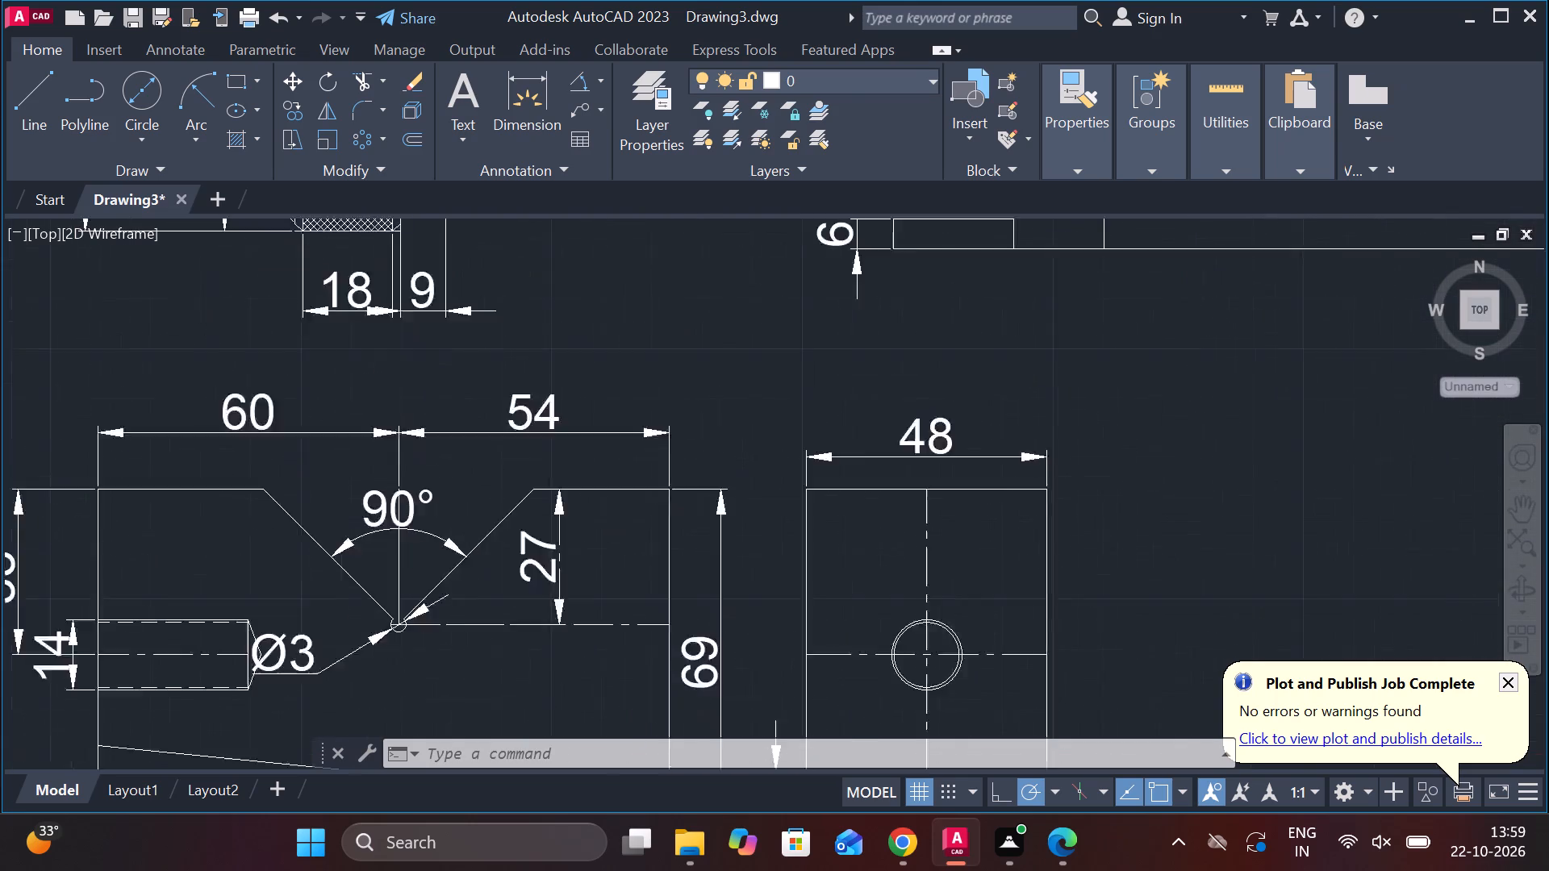
pyautogui.scroll(1, 407, 561)
pyautogui.scroll(-5, 911, 635)
pyautogui.moveTo(1179, 505); pyautogui.dragTo(1174, 505, button='middle')
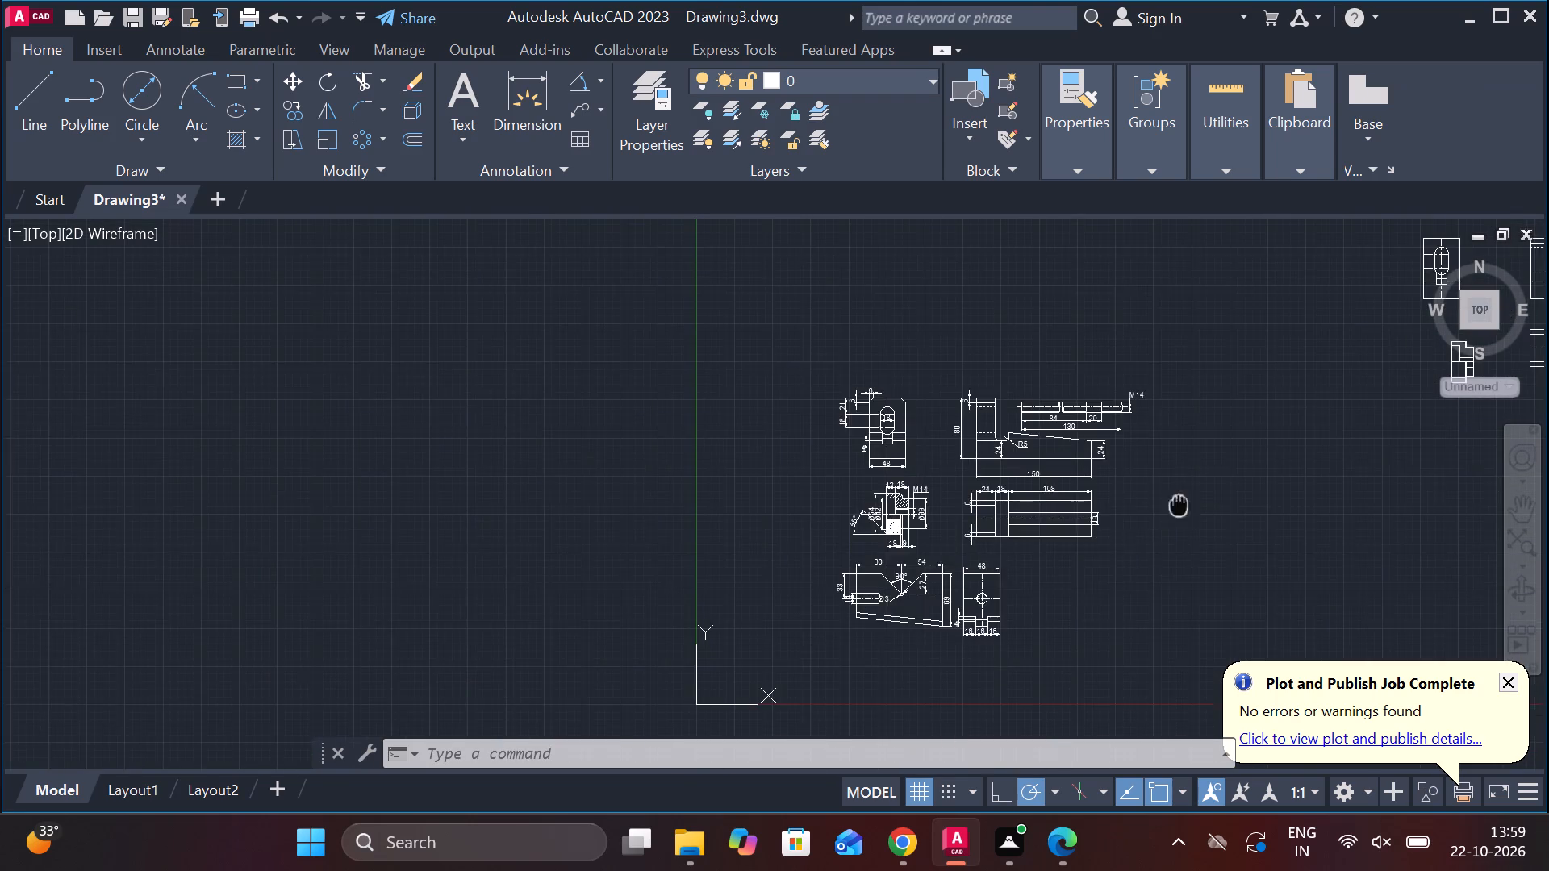
# Trim the duplicate V-block's root circle between the notch faces and the sloped line ends inside the circle.
pyautogui.moveTo(1174, 505); pyautogui.dragTo(543, 634, button='middle')
pyautogui.scroll(3, 1262, 448)
pyautogui.scroll(3, 682, 465)
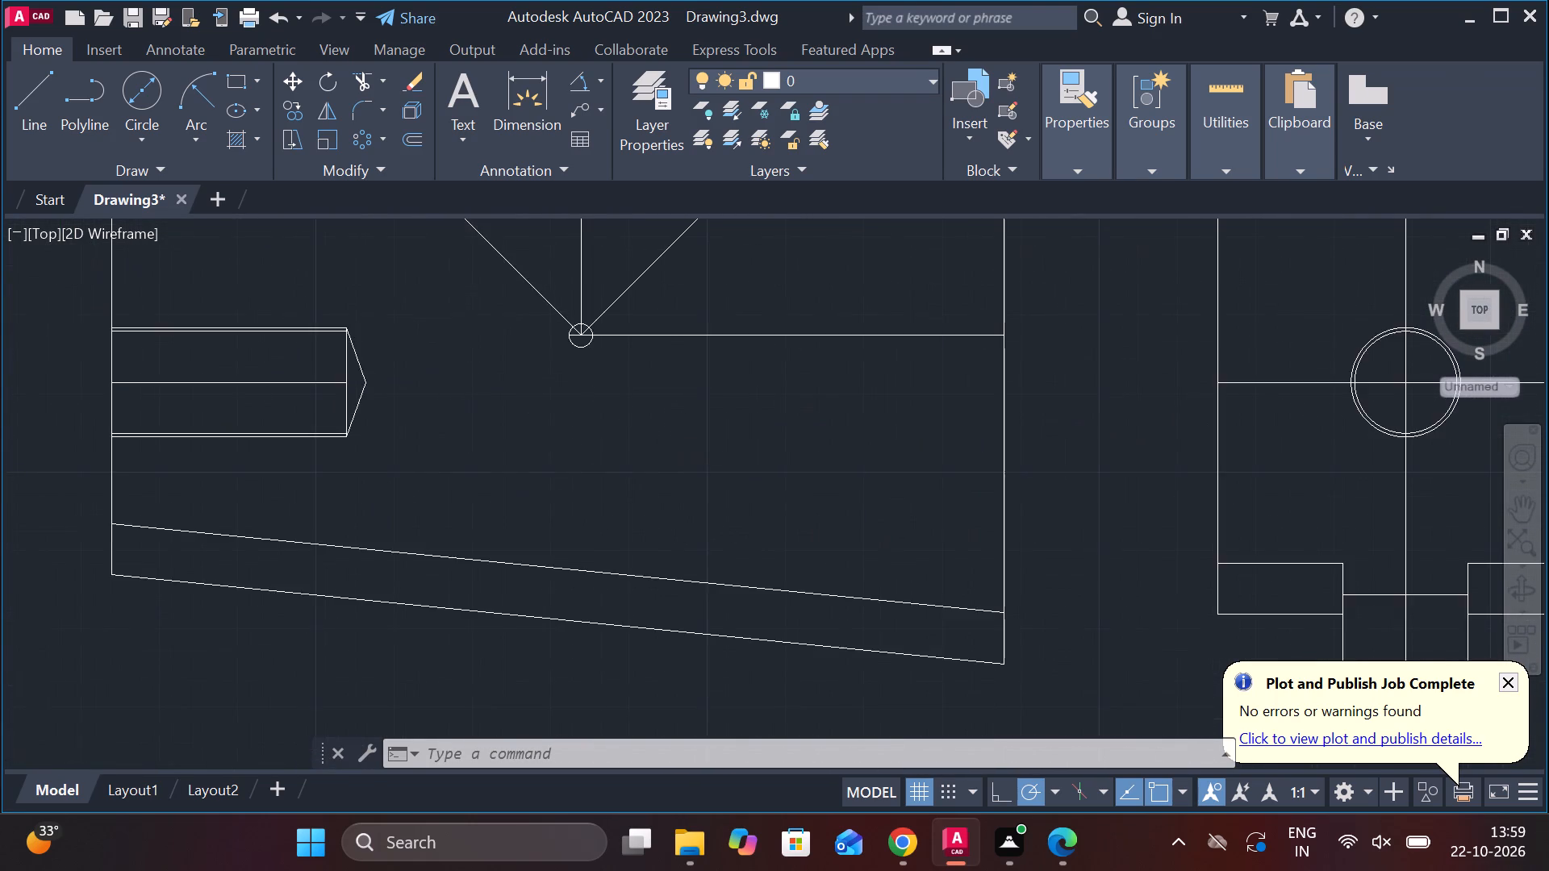
pyautogui.moveTo(689, 452); pyautogui.dragTo(766, 501, button='middle')
pyautogui.moveTo(745, 477); pyautogui.dragTo(821, 678, button='middle')
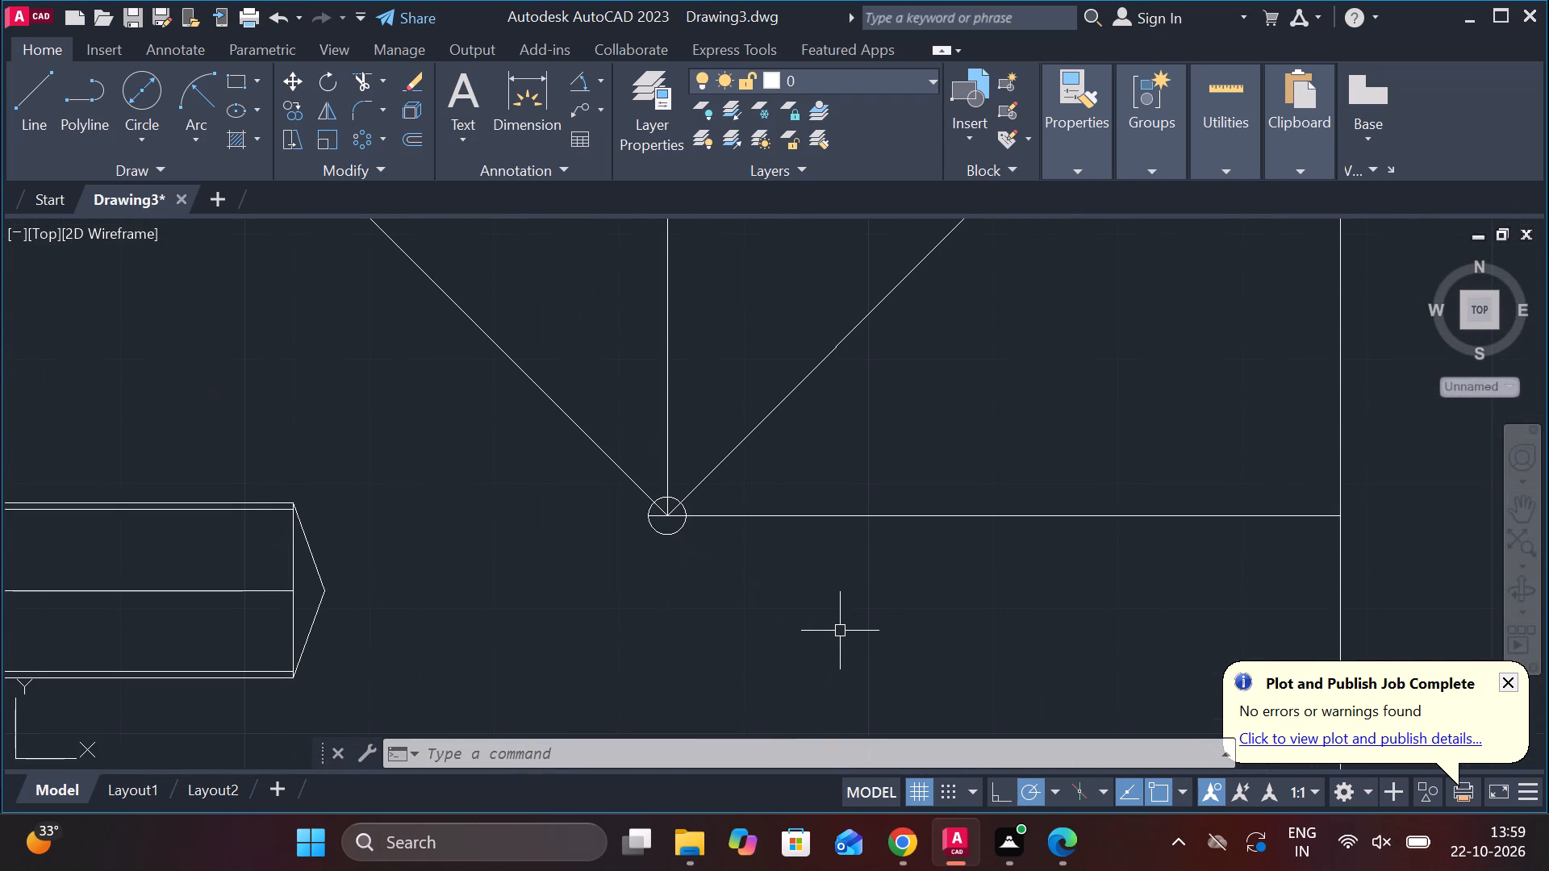
pyautogui.write('TR')
pyautogui.press('space')
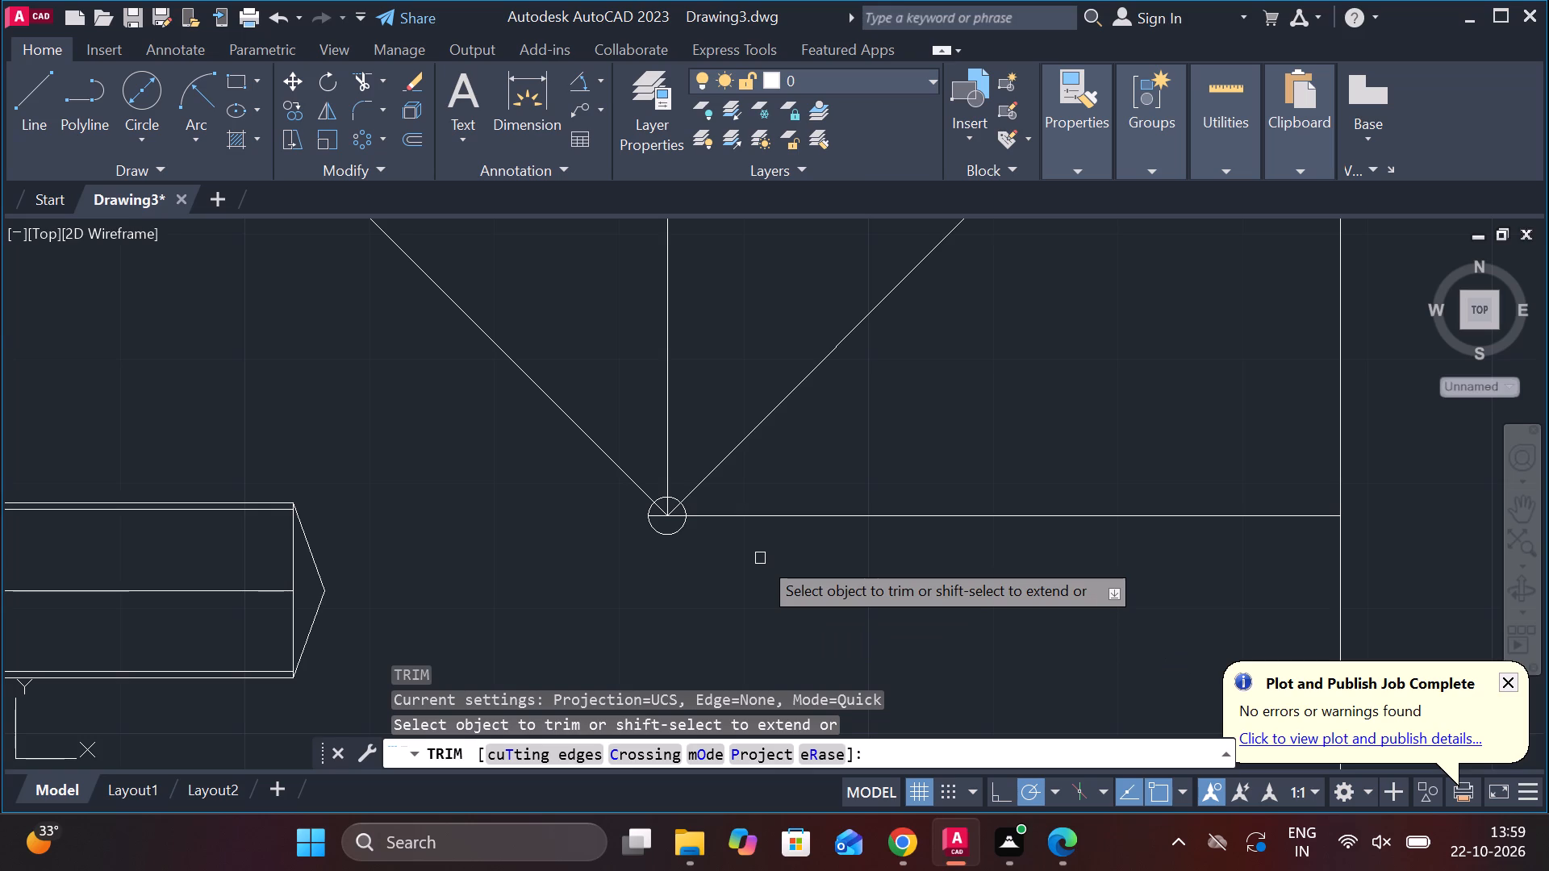
pyautogui.scroll(2, 675, 519)
pyautogui.click(625, 466)
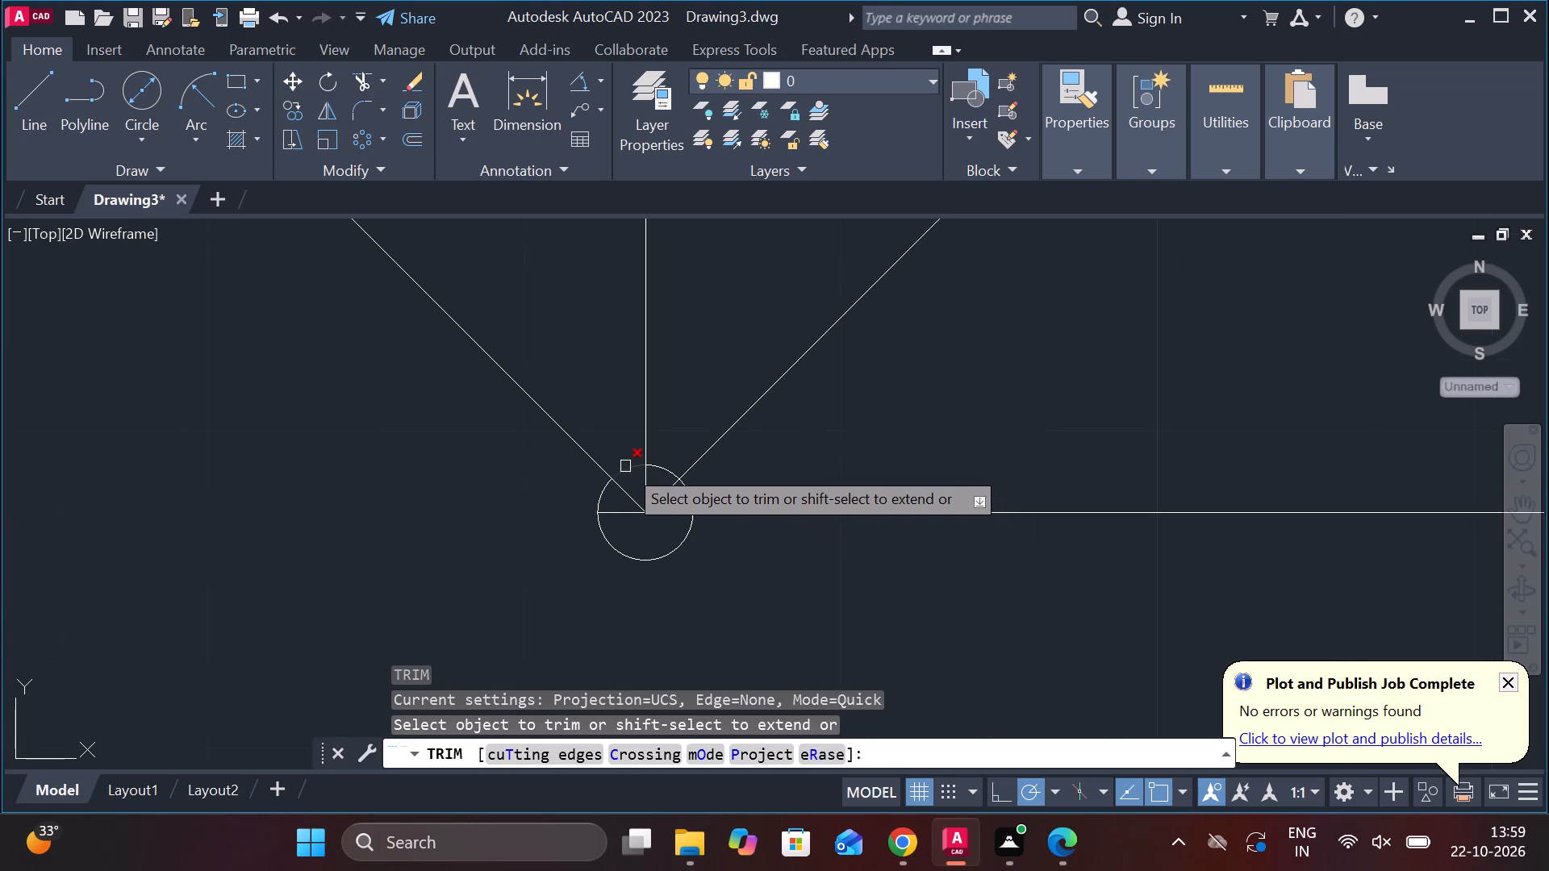
pyautogui.click(656, 463)
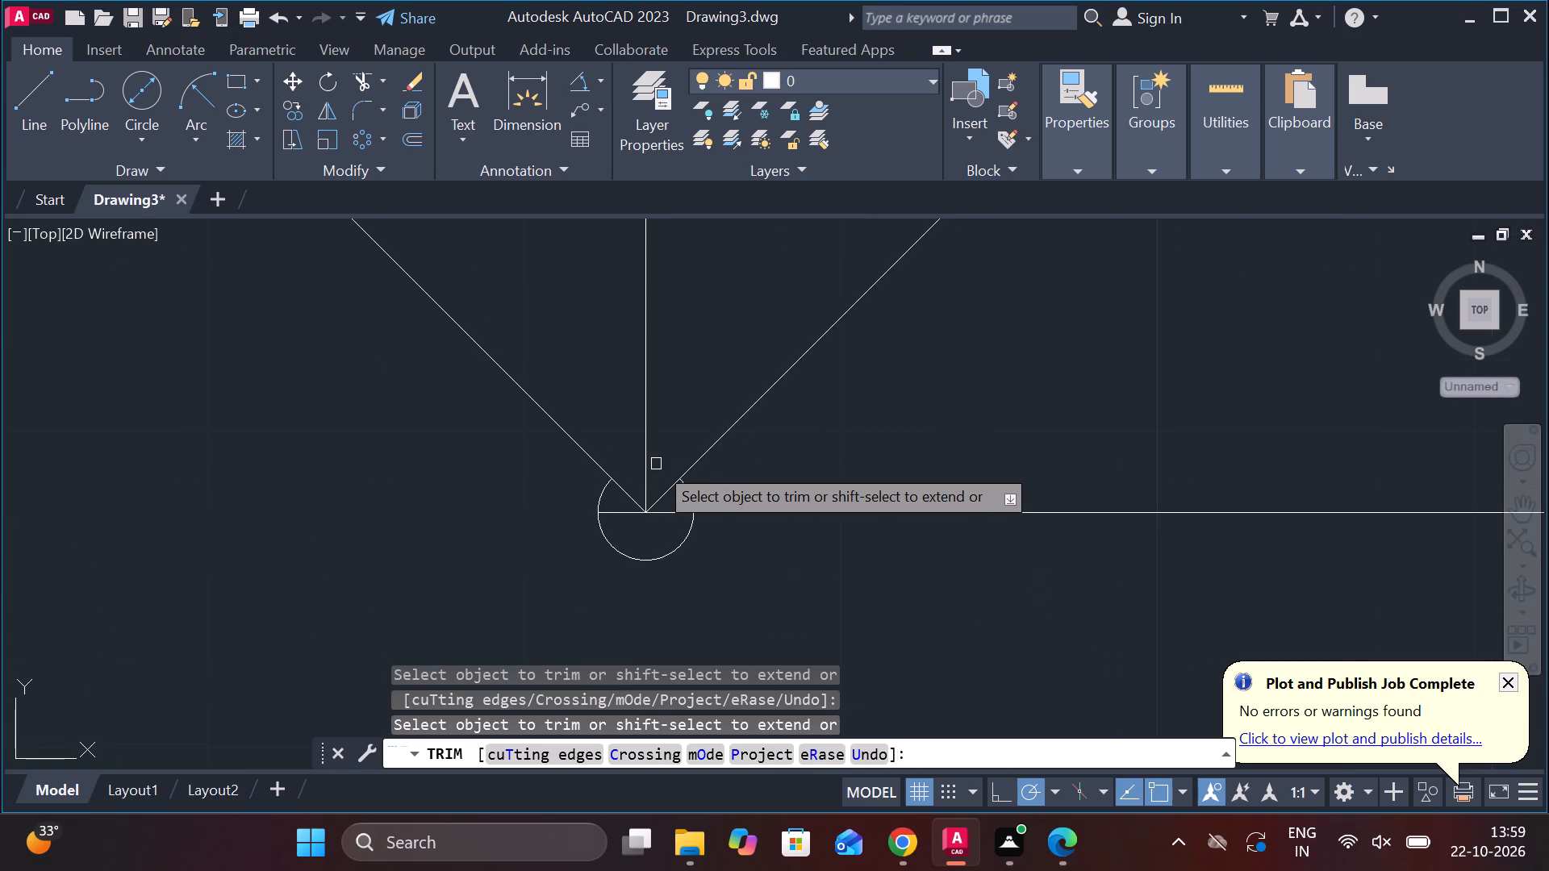
pyautogui.click(628, 495)
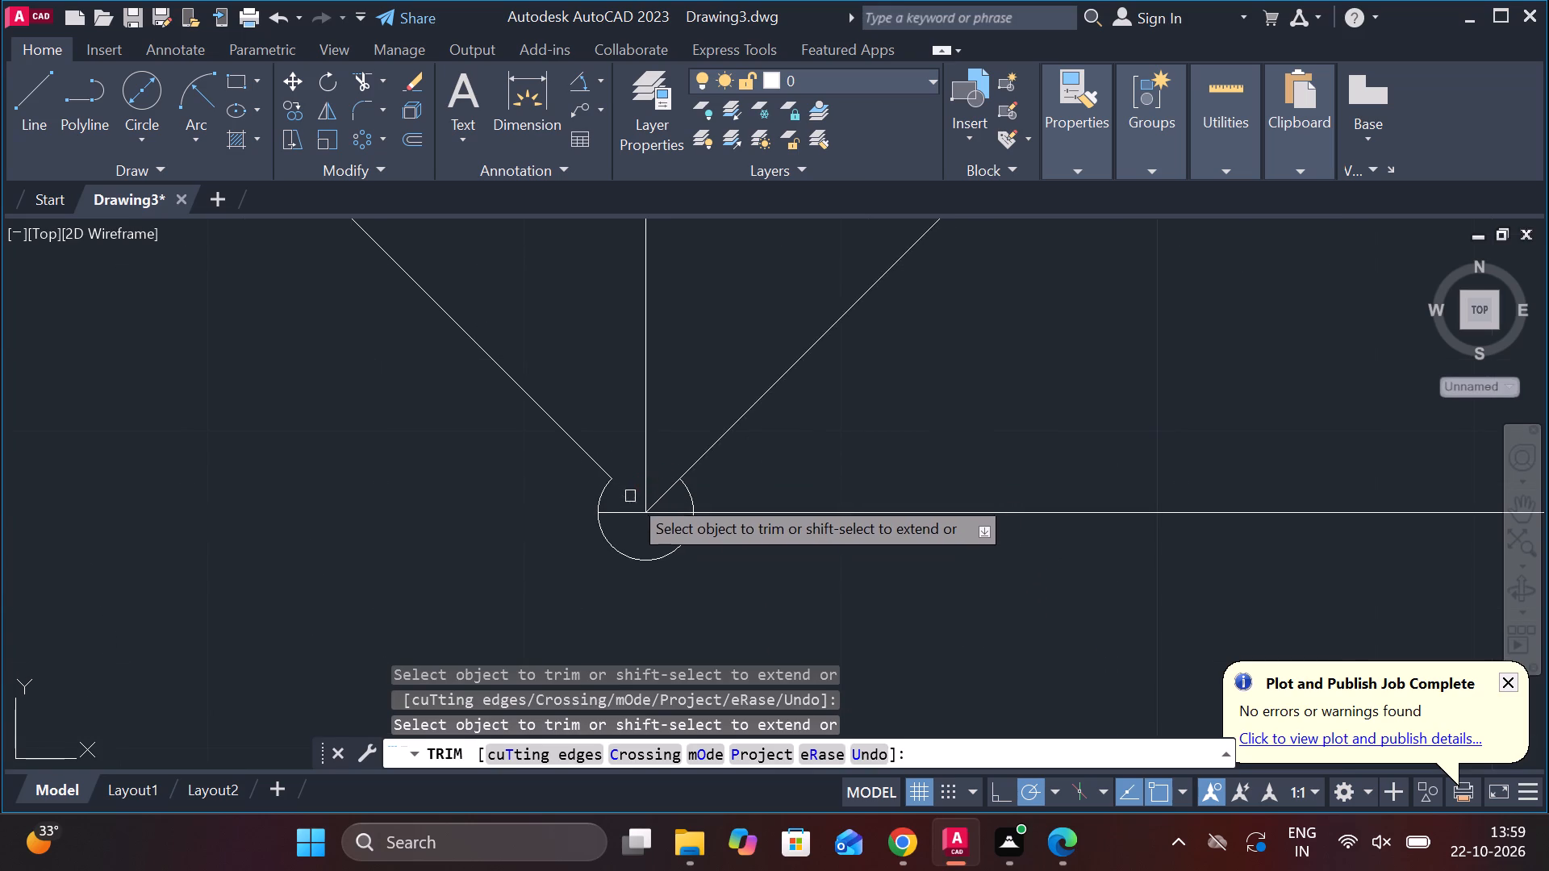
pyautogui.click(670, 492)
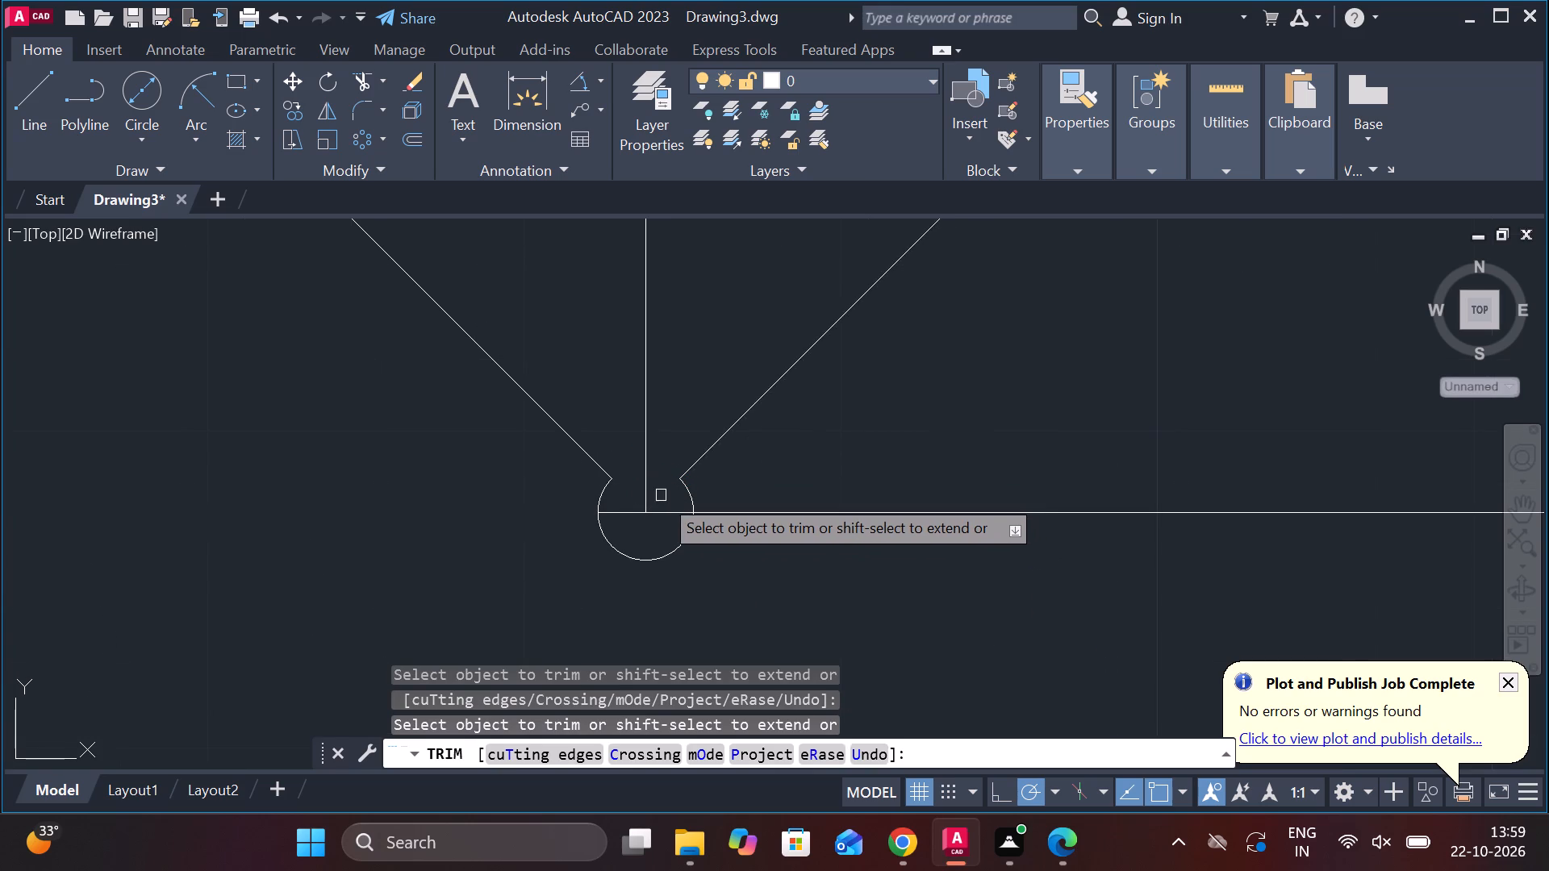
pyautogui.scroll(-3, 745, 573)
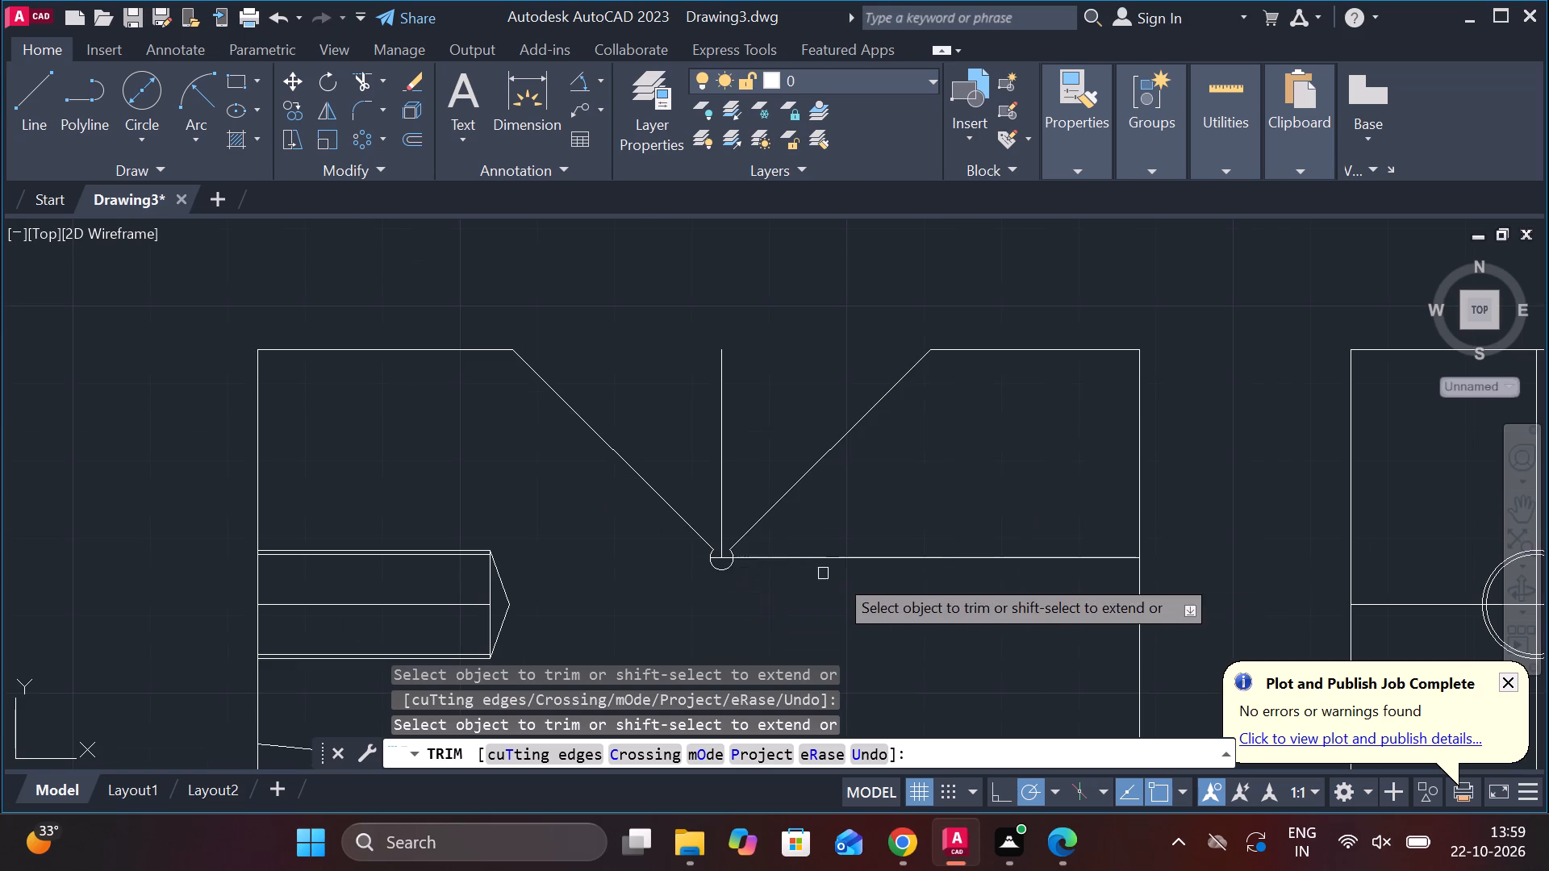
pyautogui.press('Escape')
# Erase the vertical and horizontal centre lines running from the duplicate V-block's notch root.
pyautogui.click(896, 561)
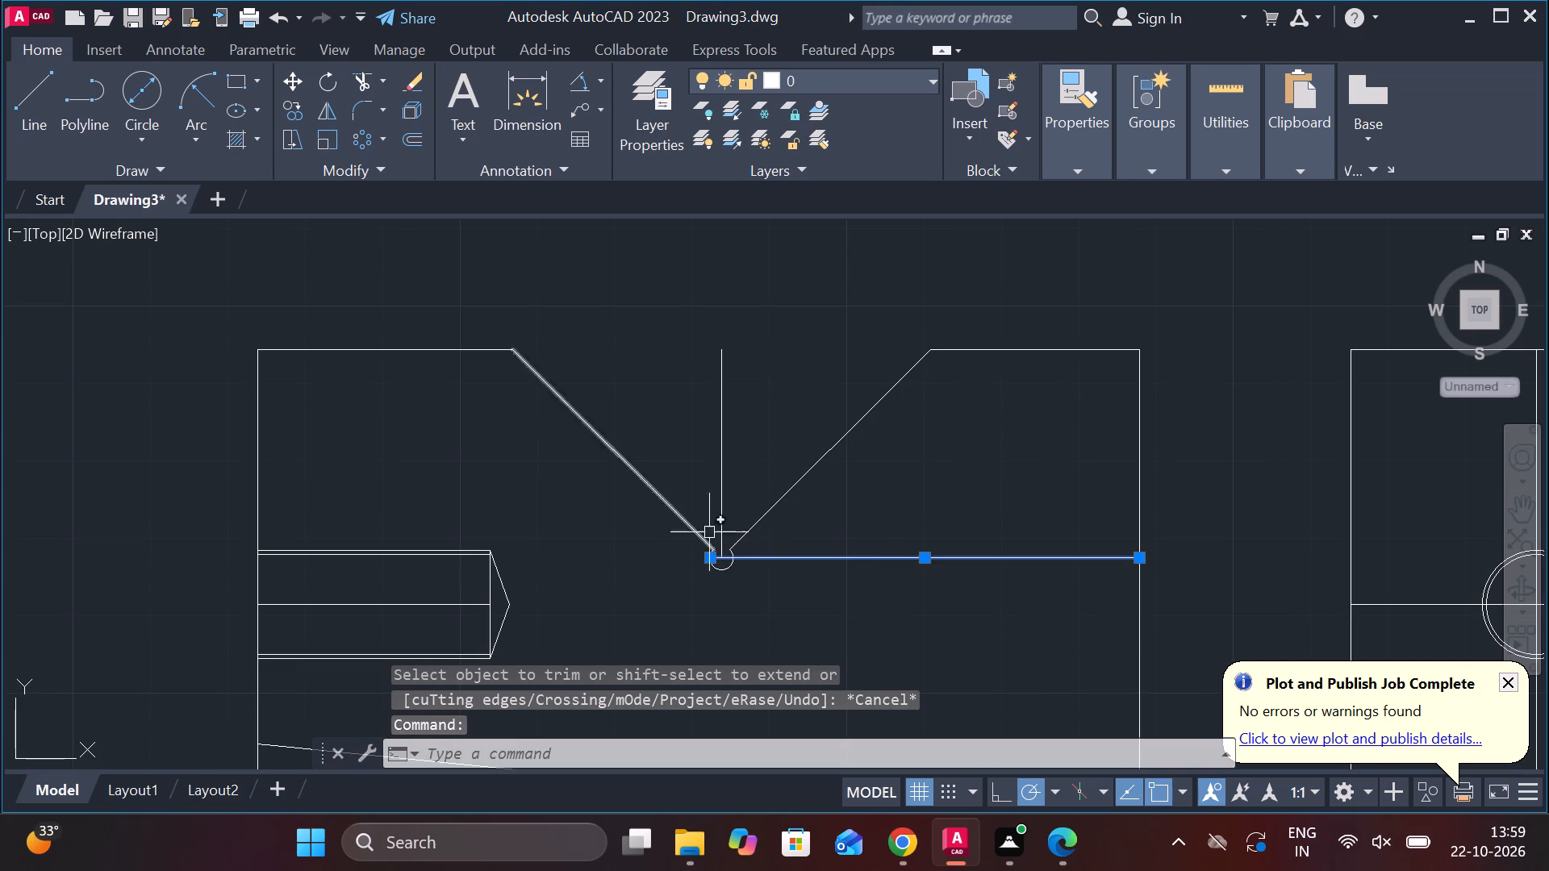
pyautogui.click(720, 413)
pyautogui.write('E')
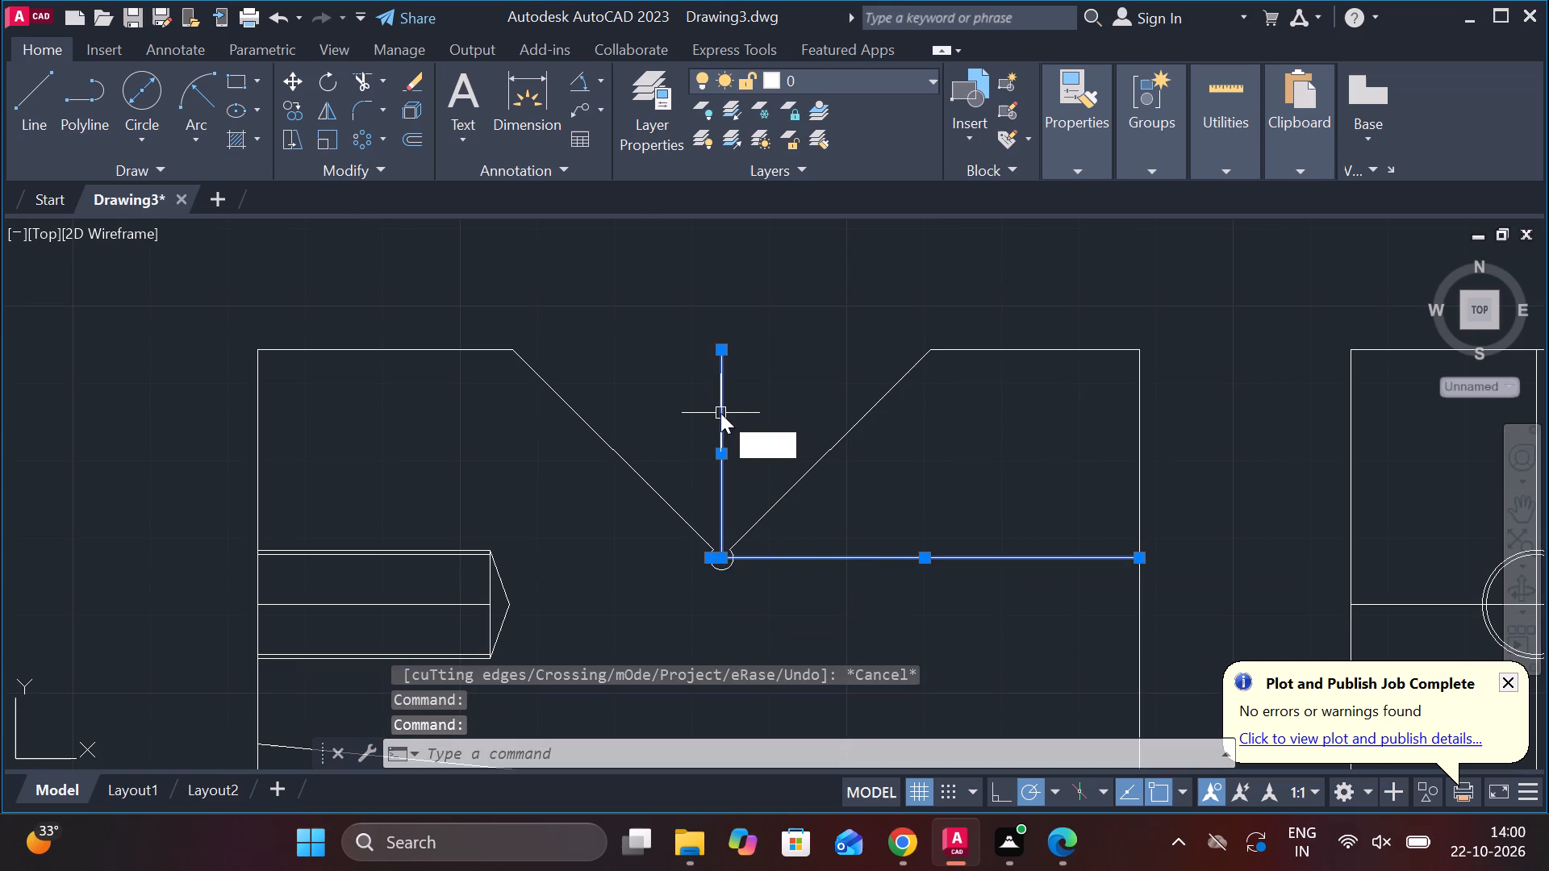
pyautogui.press('space')
# Set the vertical and horizontal lines through the hole in the duplicate V-block's side view to the CENTER linetype.
pyautogui.scroll(-3, 788, 470)
pyautogui.scroll(1, 804, 490)
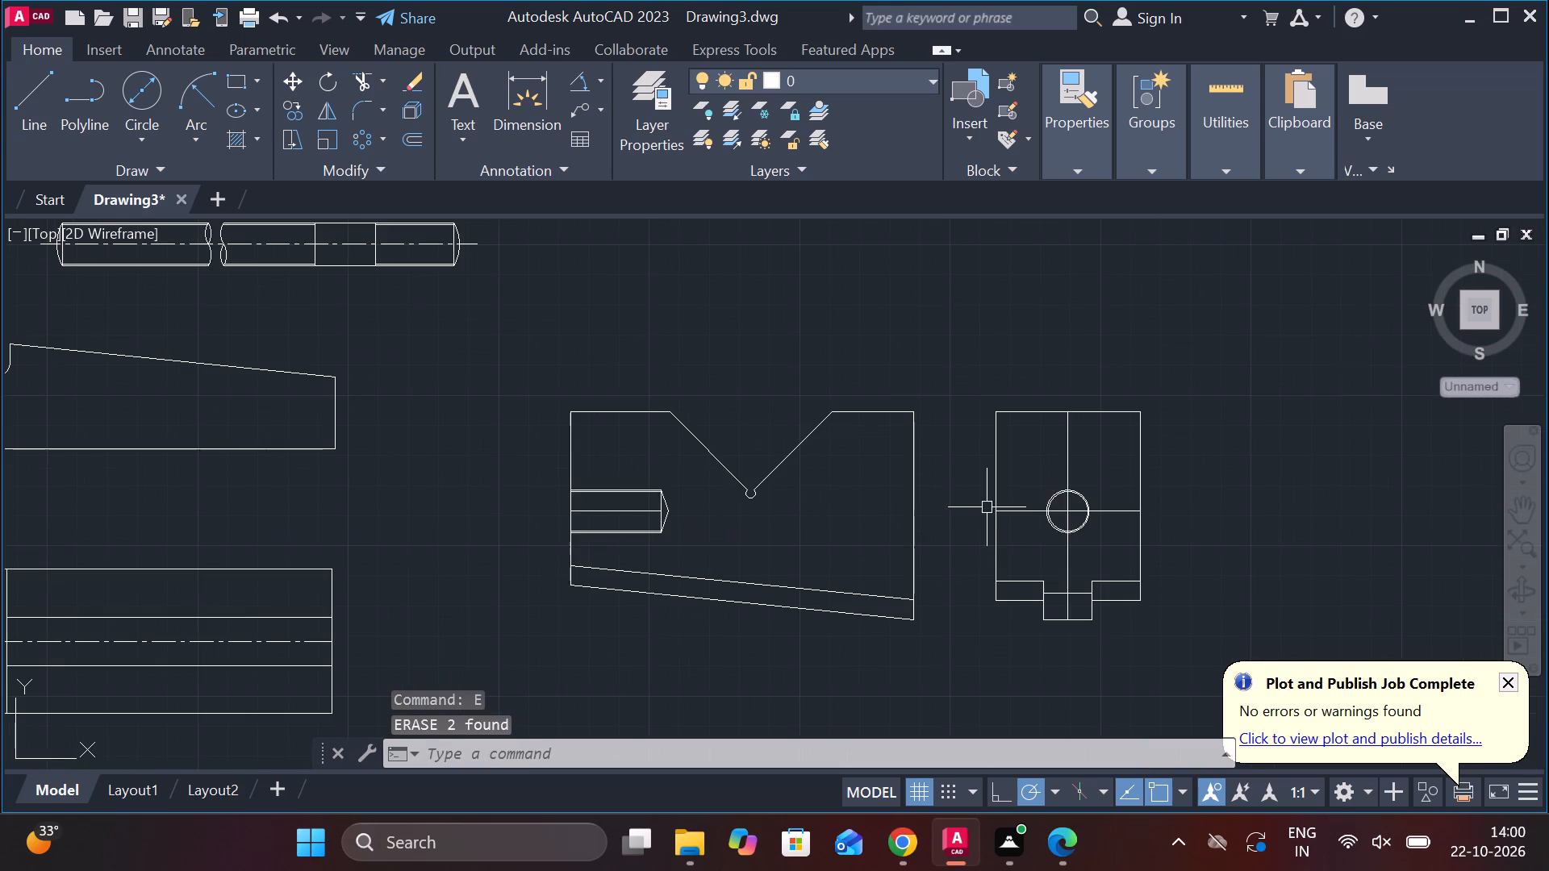
pyautogui.click(1071, 444)
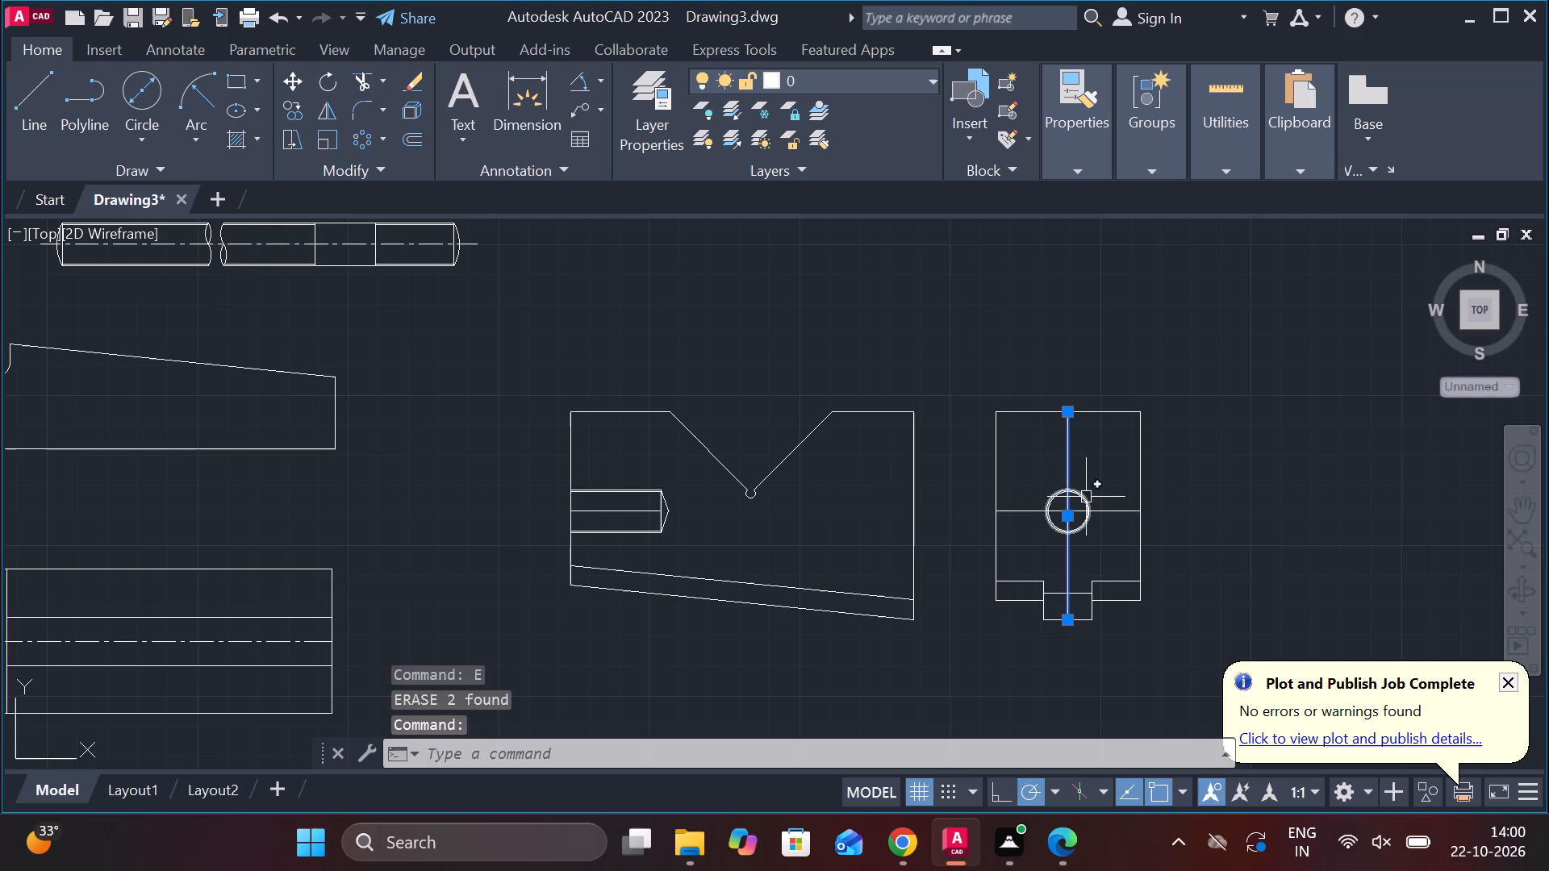
pyautogui.click(1100, 511)
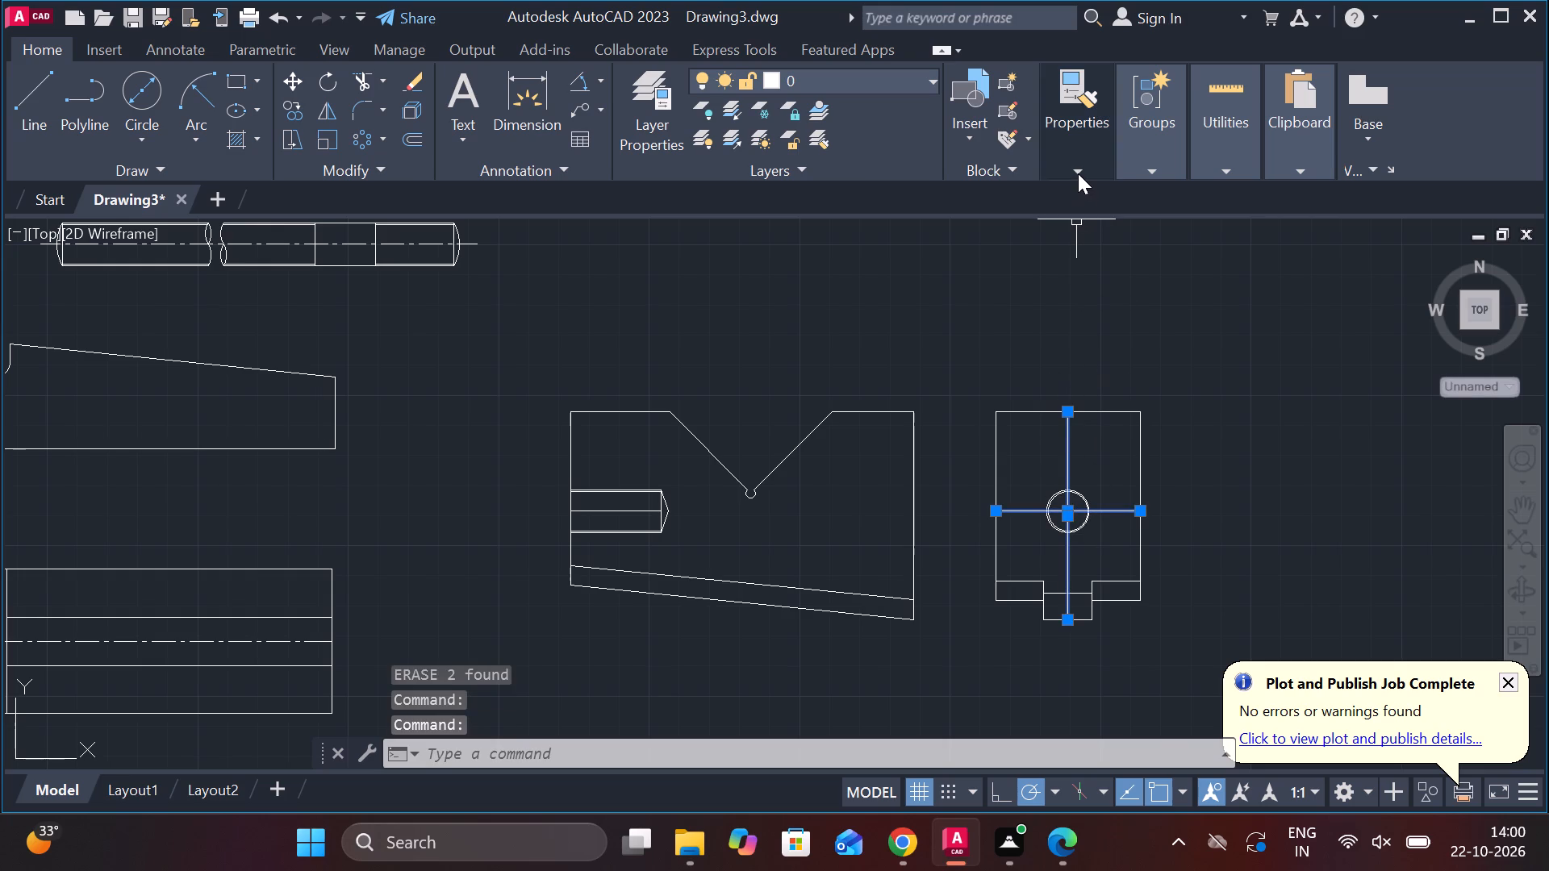
pyautogui.click(1078, 173)
pyautogui.click(1281, 251)
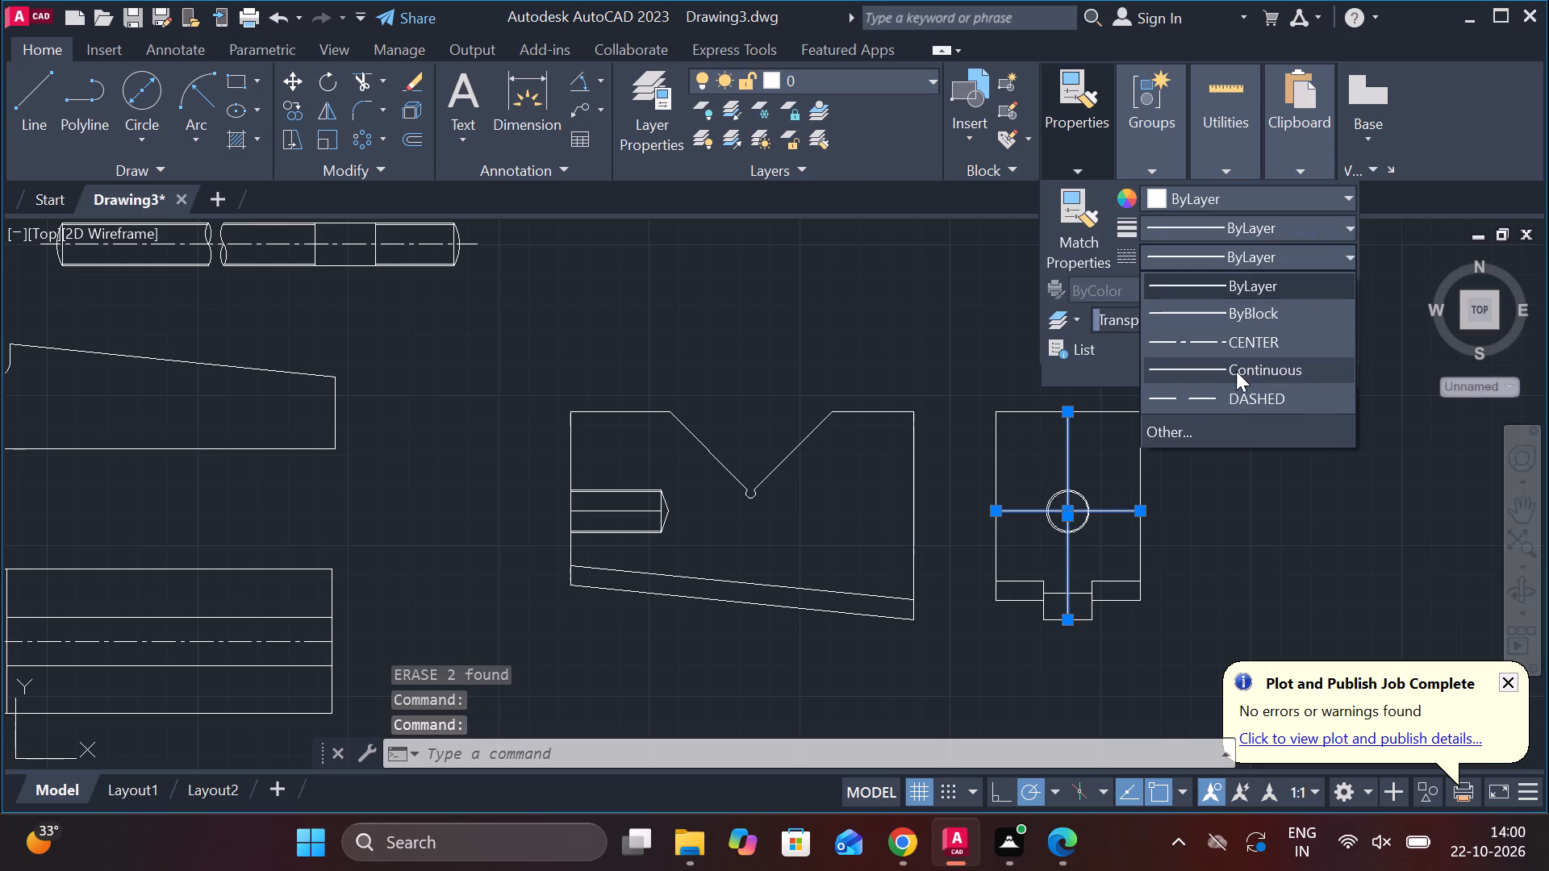
pyautogui.click(1204, 346)
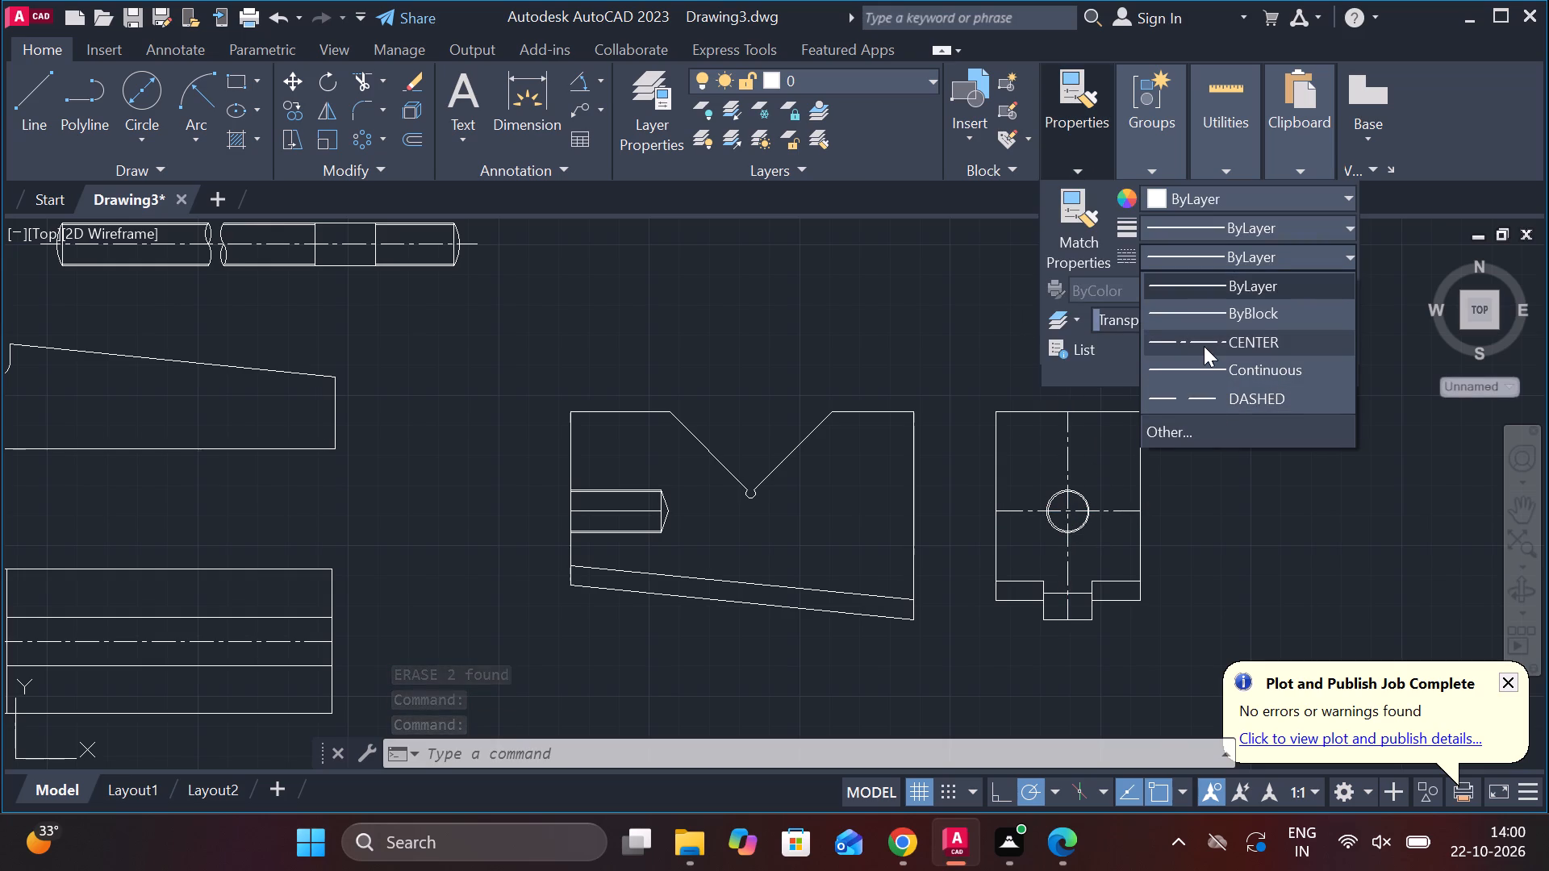
pyautogui.press('Escape')
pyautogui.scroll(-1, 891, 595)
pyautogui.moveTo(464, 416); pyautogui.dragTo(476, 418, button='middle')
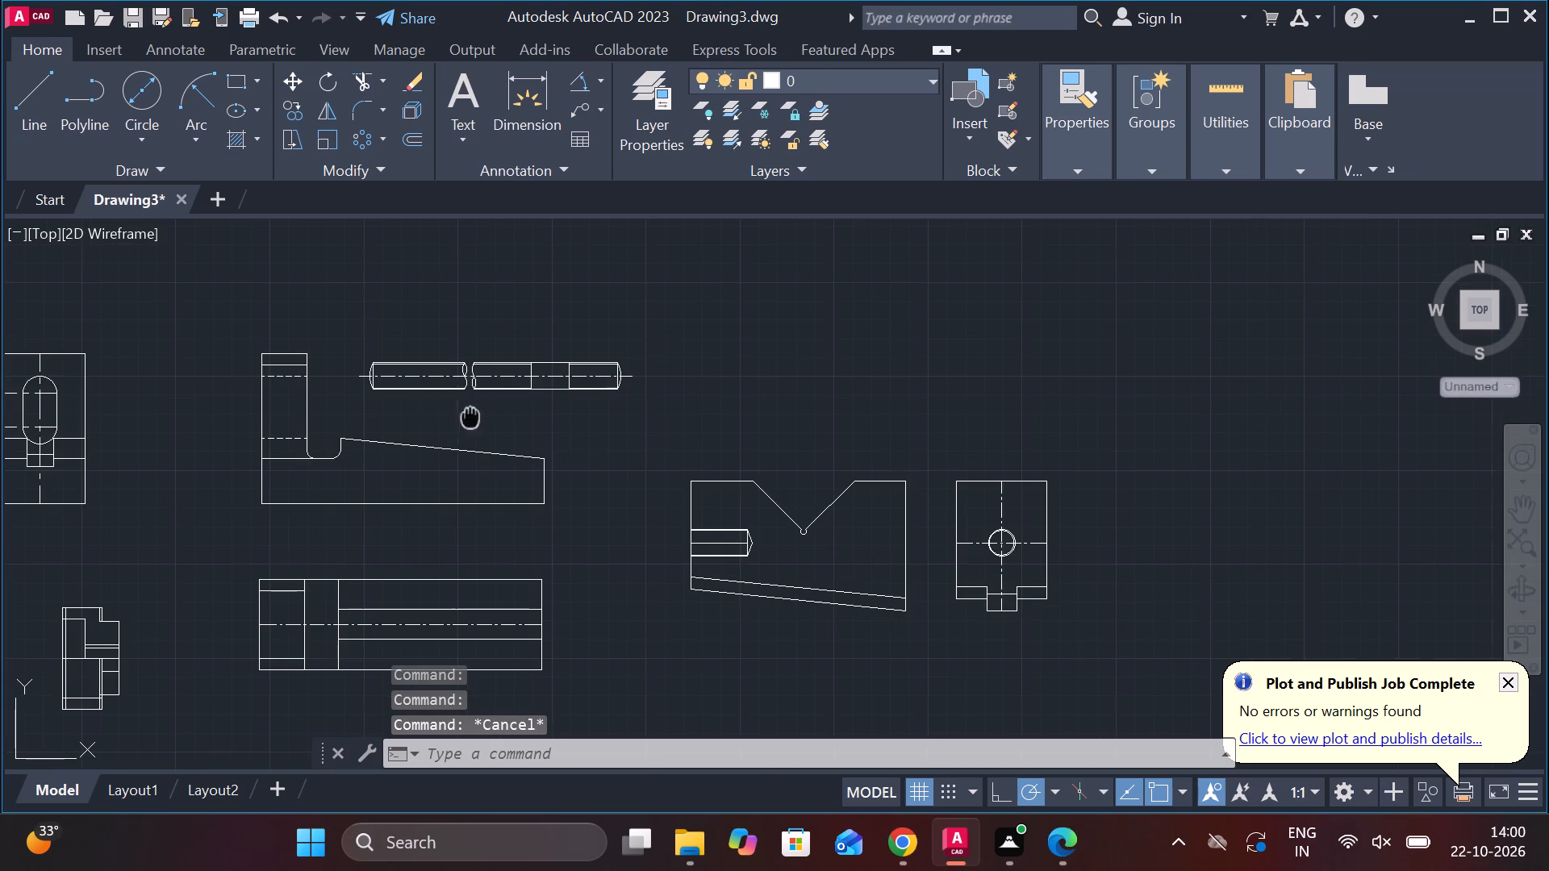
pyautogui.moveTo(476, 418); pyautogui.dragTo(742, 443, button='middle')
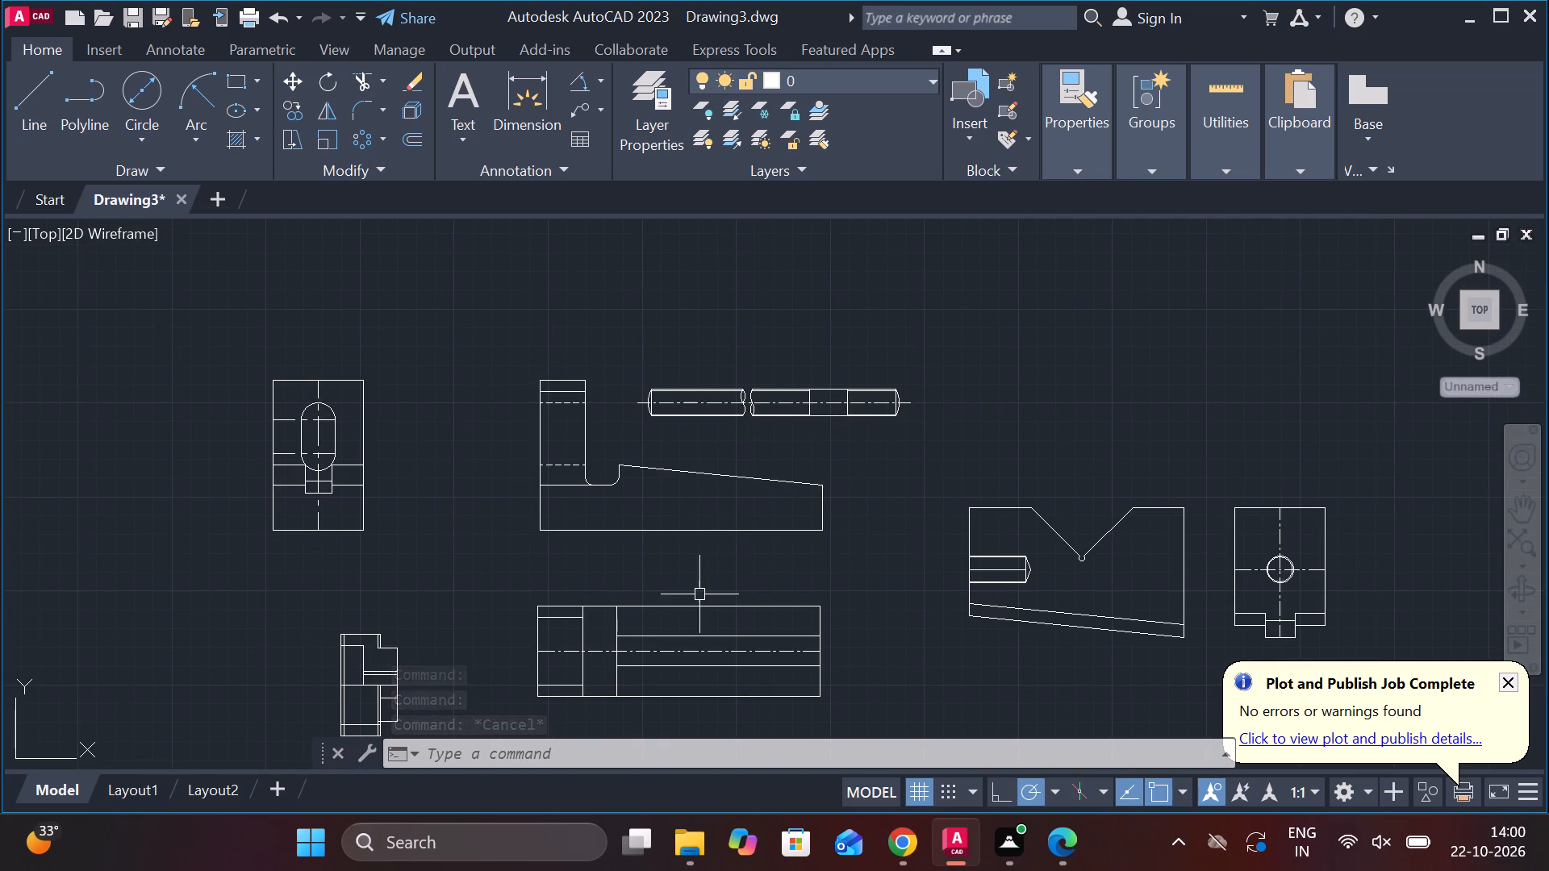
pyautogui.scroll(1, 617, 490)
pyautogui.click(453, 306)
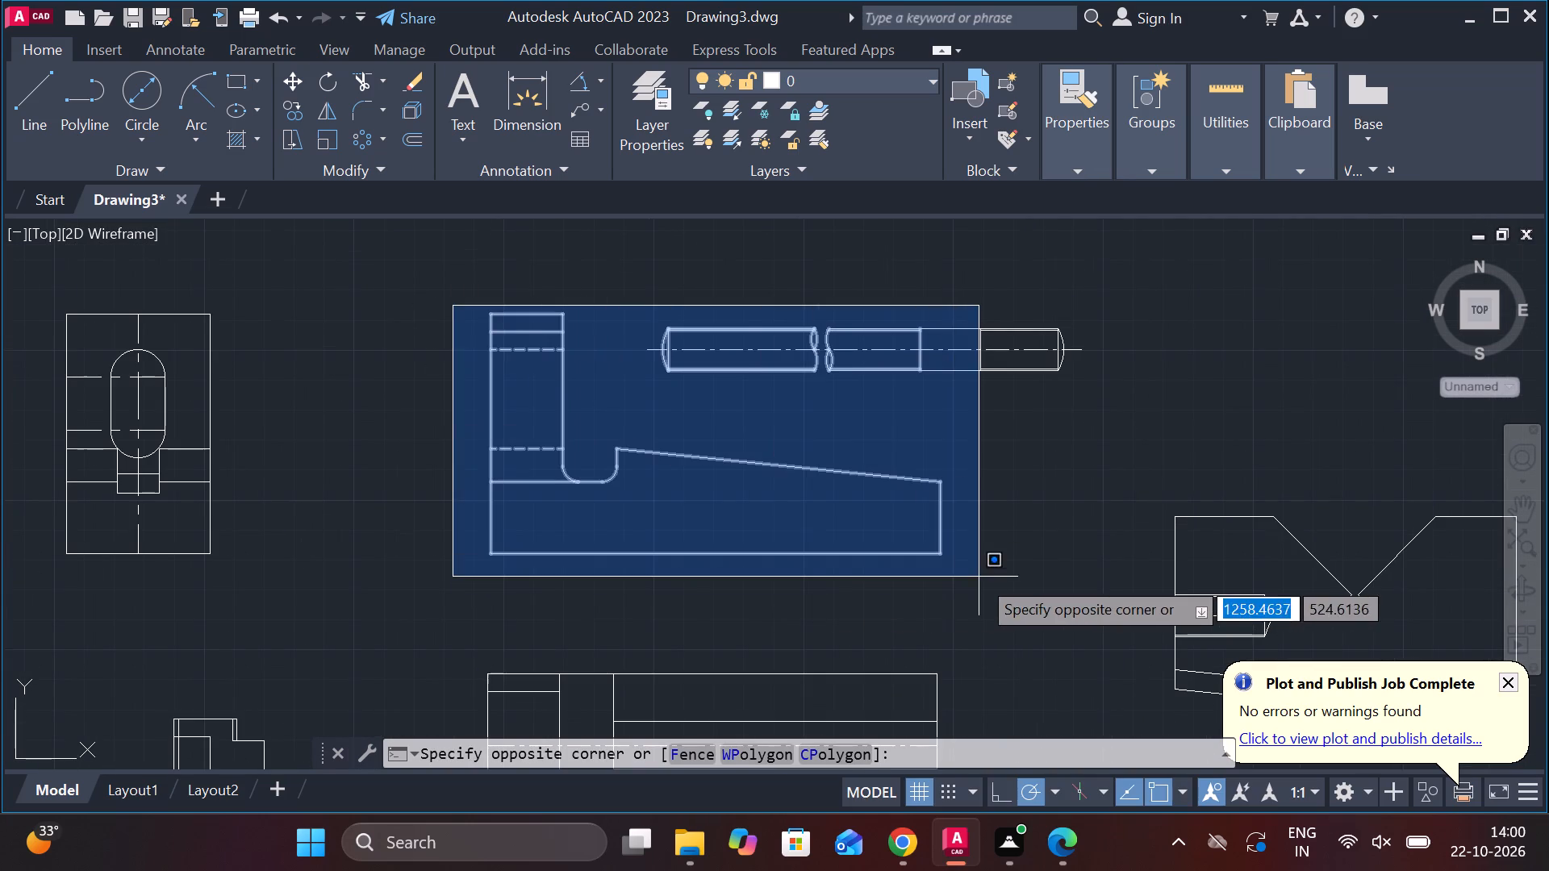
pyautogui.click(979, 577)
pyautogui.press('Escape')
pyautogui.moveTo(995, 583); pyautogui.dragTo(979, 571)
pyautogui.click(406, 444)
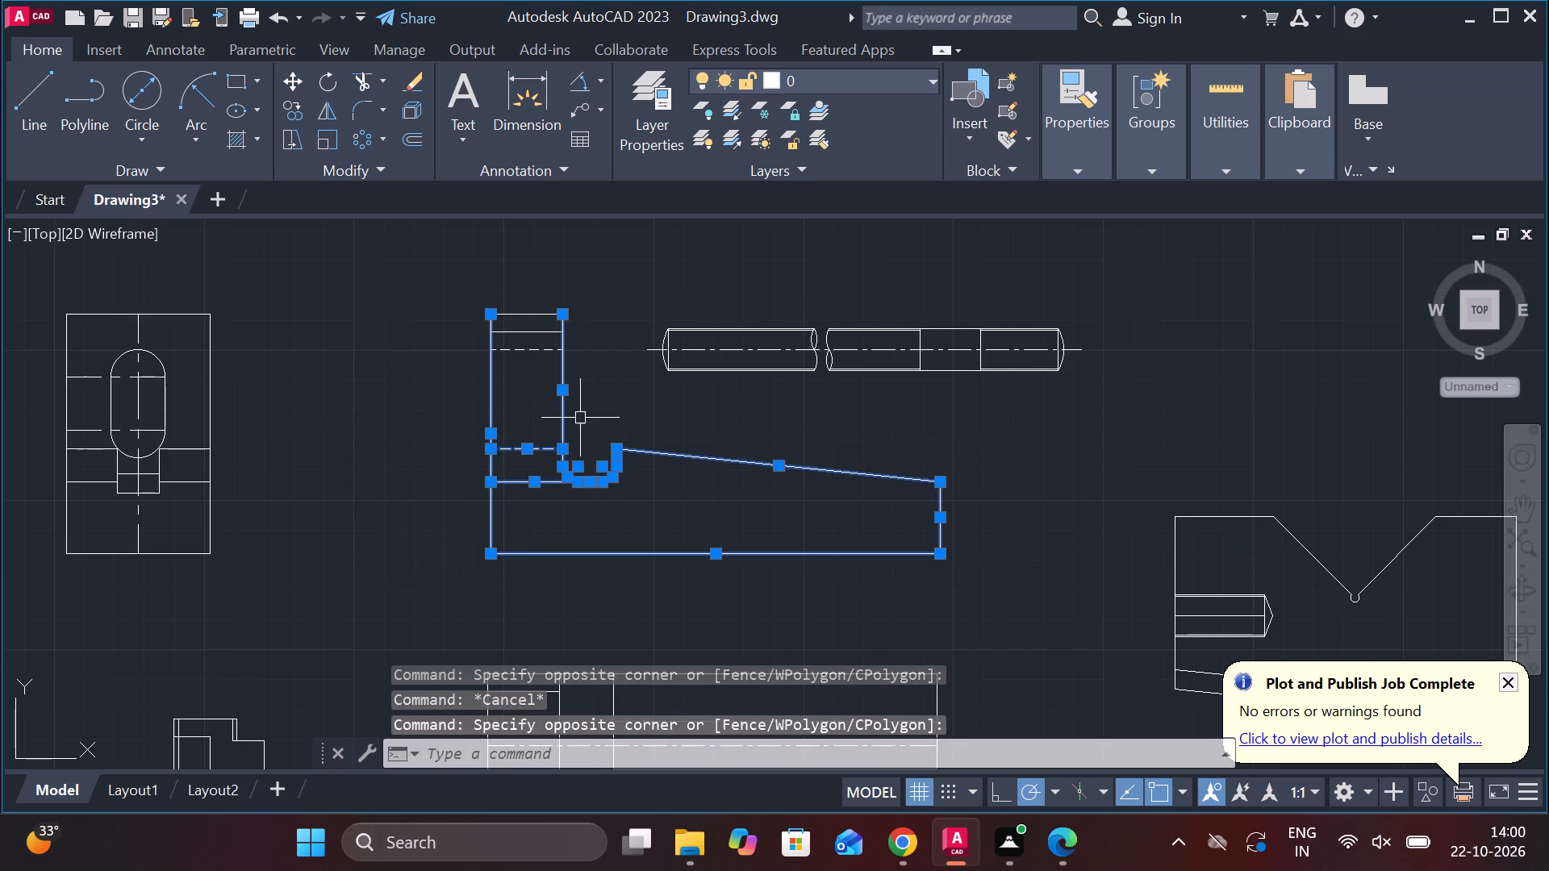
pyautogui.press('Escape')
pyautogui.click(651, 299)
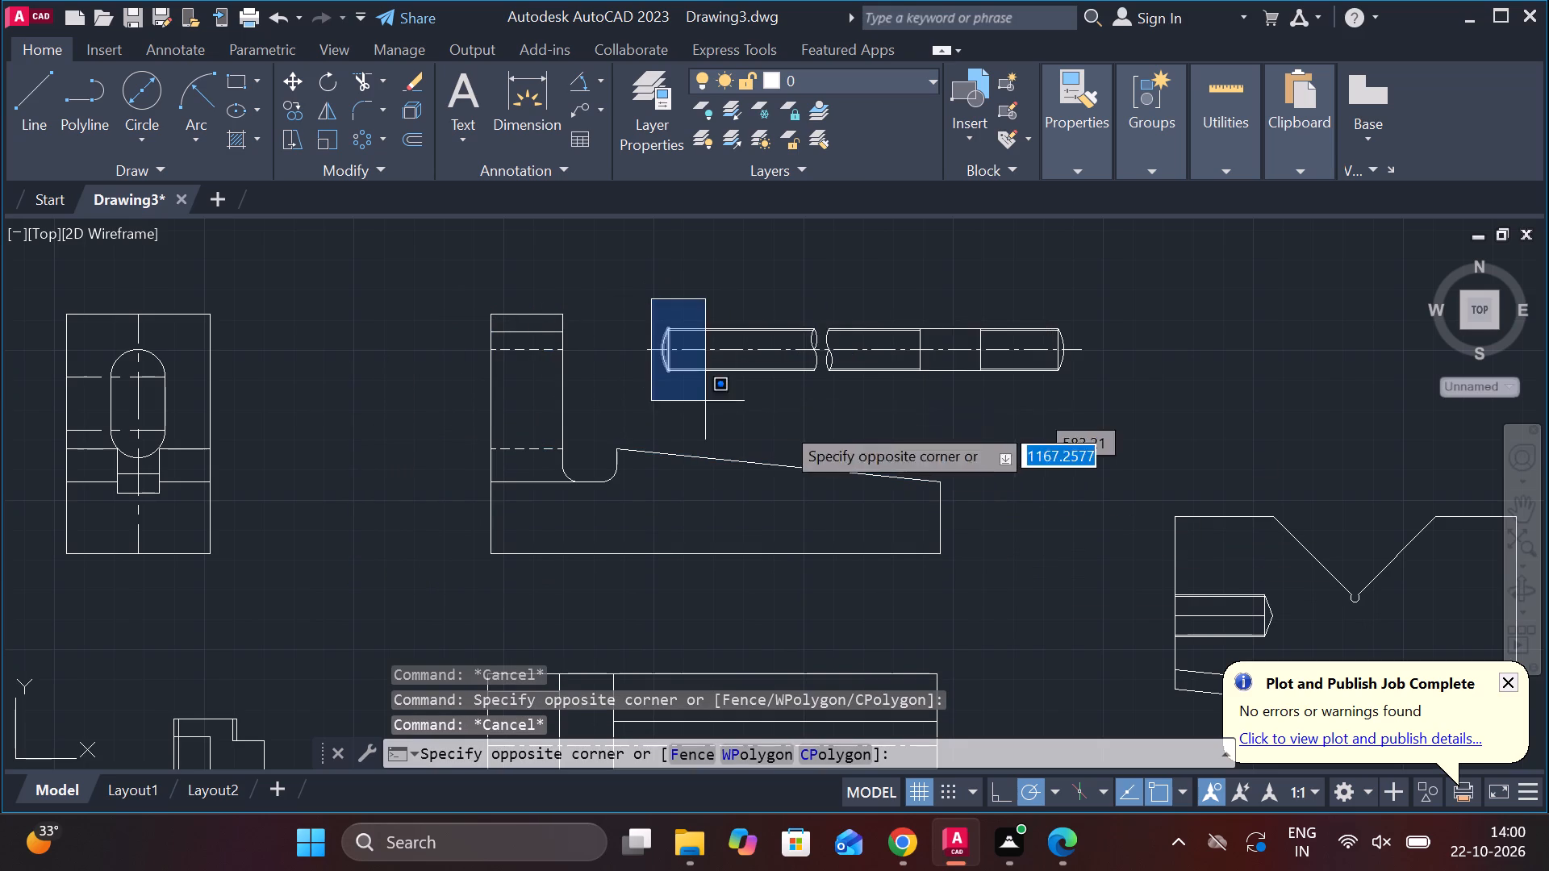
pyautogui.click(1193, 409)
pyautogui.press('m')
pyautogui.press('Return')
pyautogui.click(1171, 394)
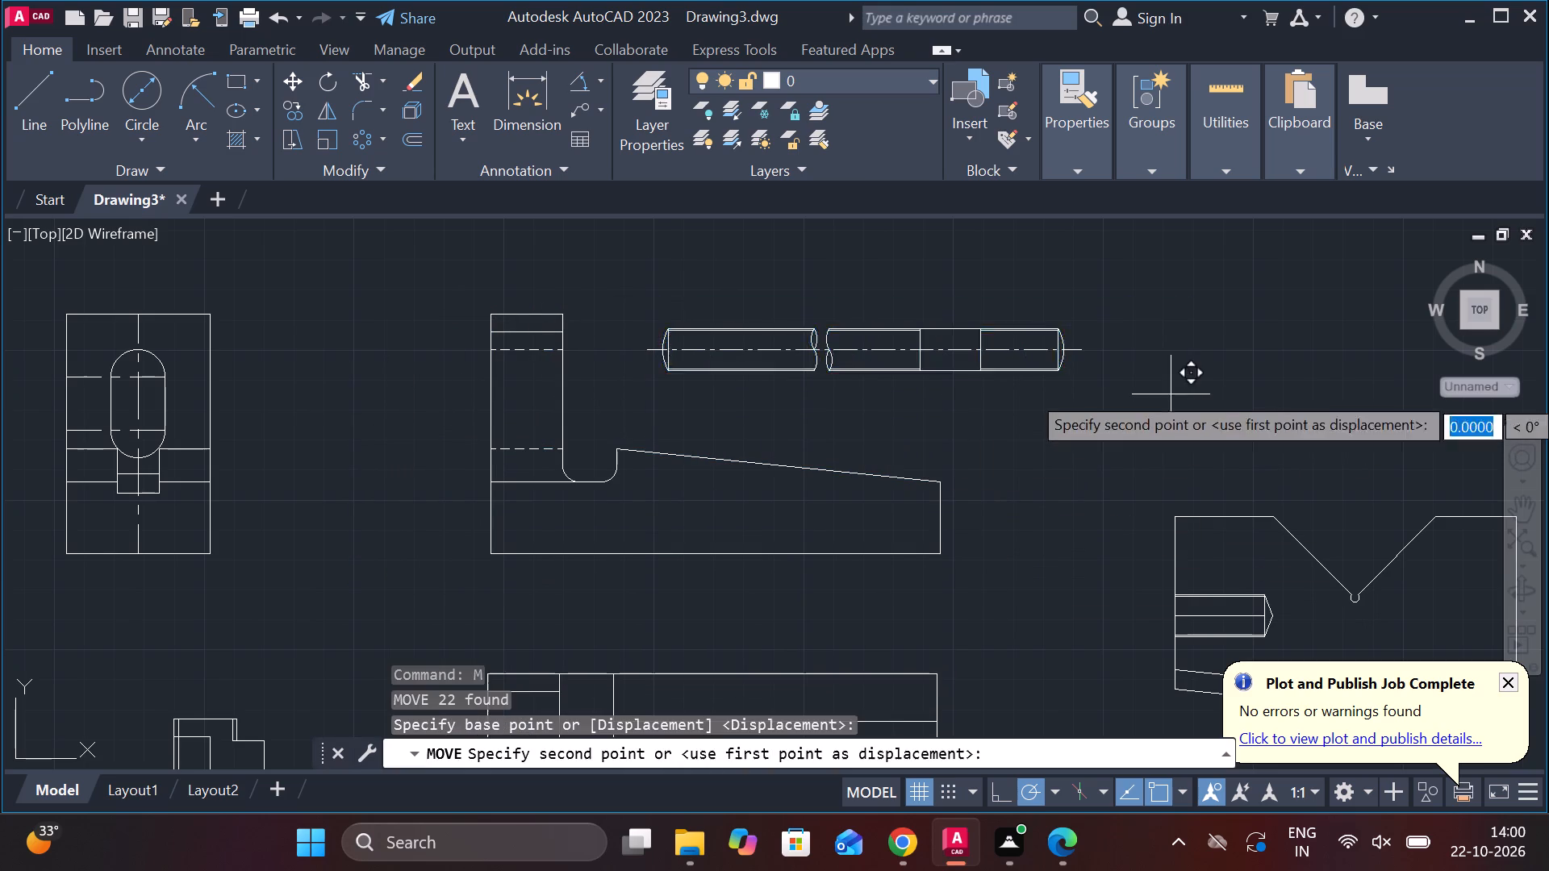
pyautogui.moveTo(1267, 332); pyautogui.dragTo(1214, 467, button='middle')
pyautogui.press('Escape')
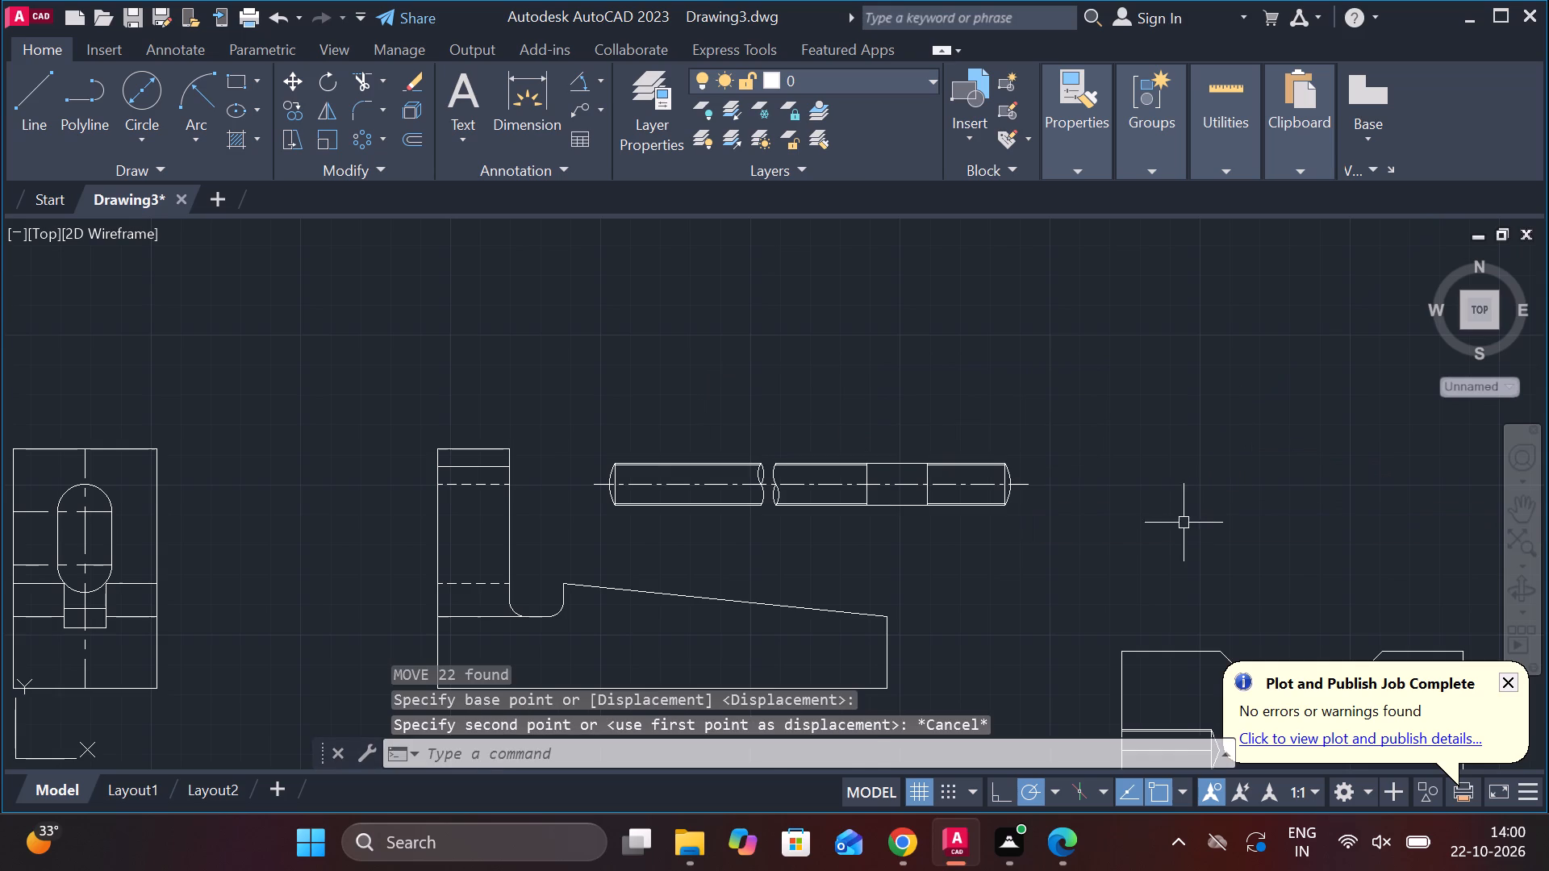
# Move the undimensioned broken rod view about 137 units up and away from the L-shaped bracket, above the V-block views.
pyautogui.click(1179, 527)
pyautogui.click(578, 447)
pyautogui.press('m')
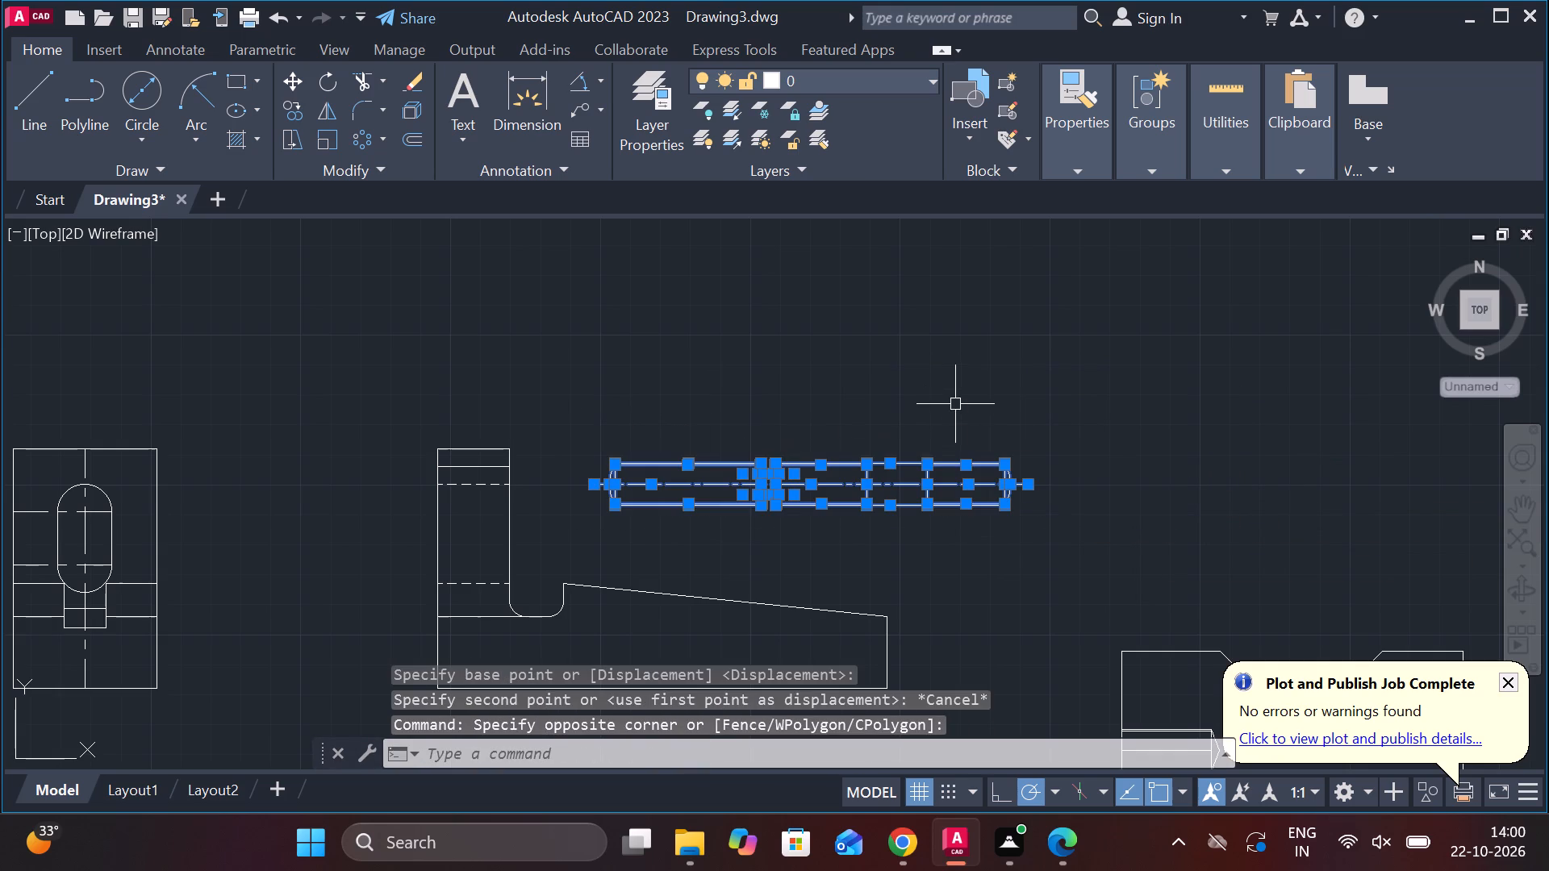
pyautogui.press('Return')
pyautogui.click(969, 422)
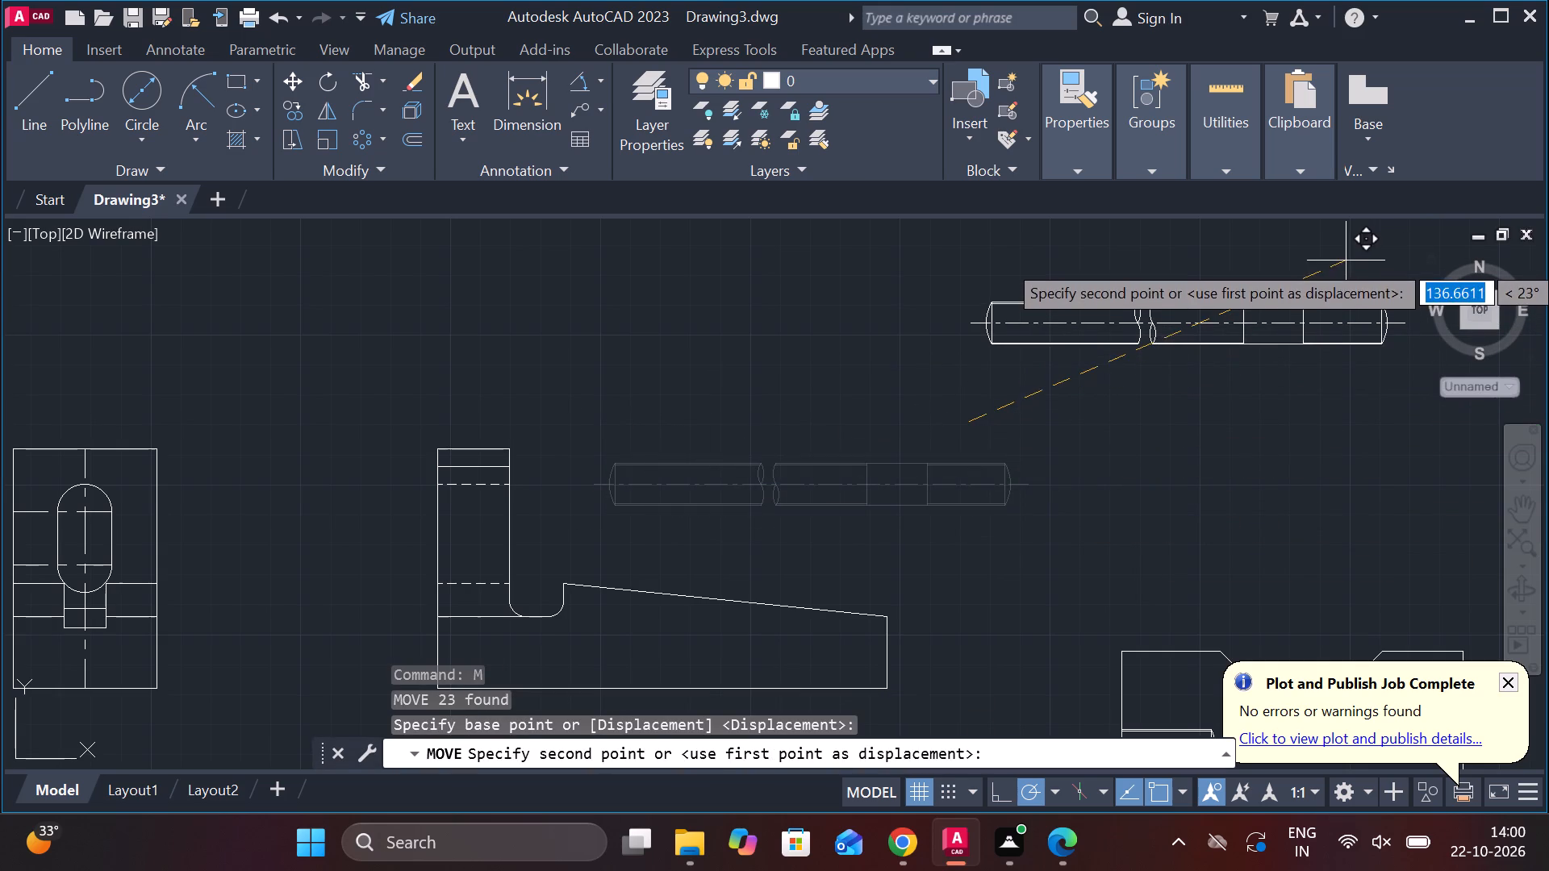
pyautogui.click(1346, 260)
pyautogui.moveTo(999, 465); pyautogui.dragTo(1061, 375, button='middle')
pyautogui.press('Escape')
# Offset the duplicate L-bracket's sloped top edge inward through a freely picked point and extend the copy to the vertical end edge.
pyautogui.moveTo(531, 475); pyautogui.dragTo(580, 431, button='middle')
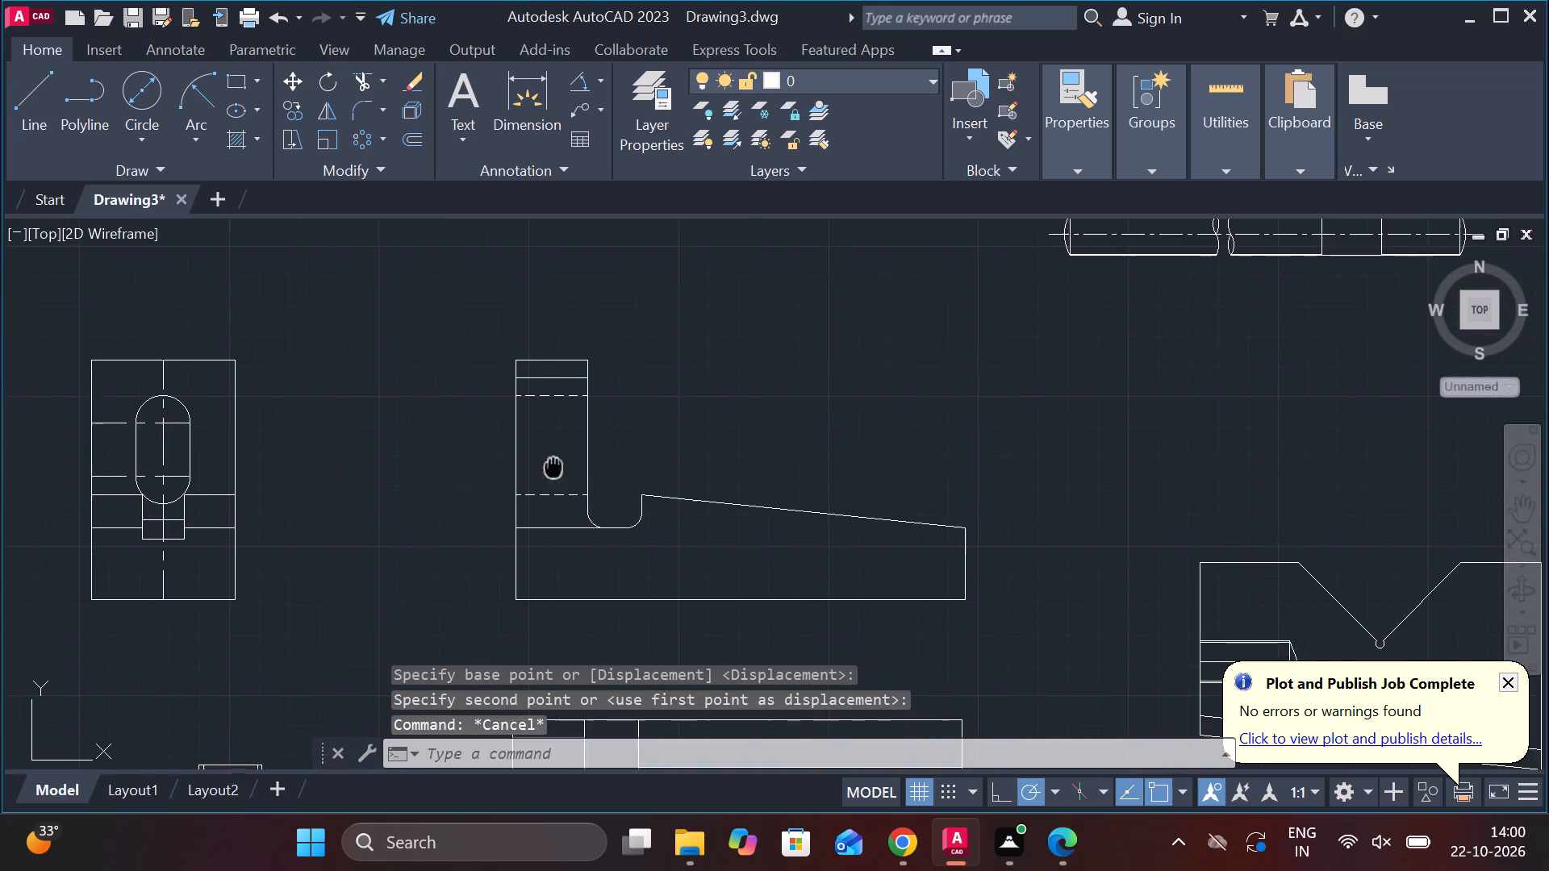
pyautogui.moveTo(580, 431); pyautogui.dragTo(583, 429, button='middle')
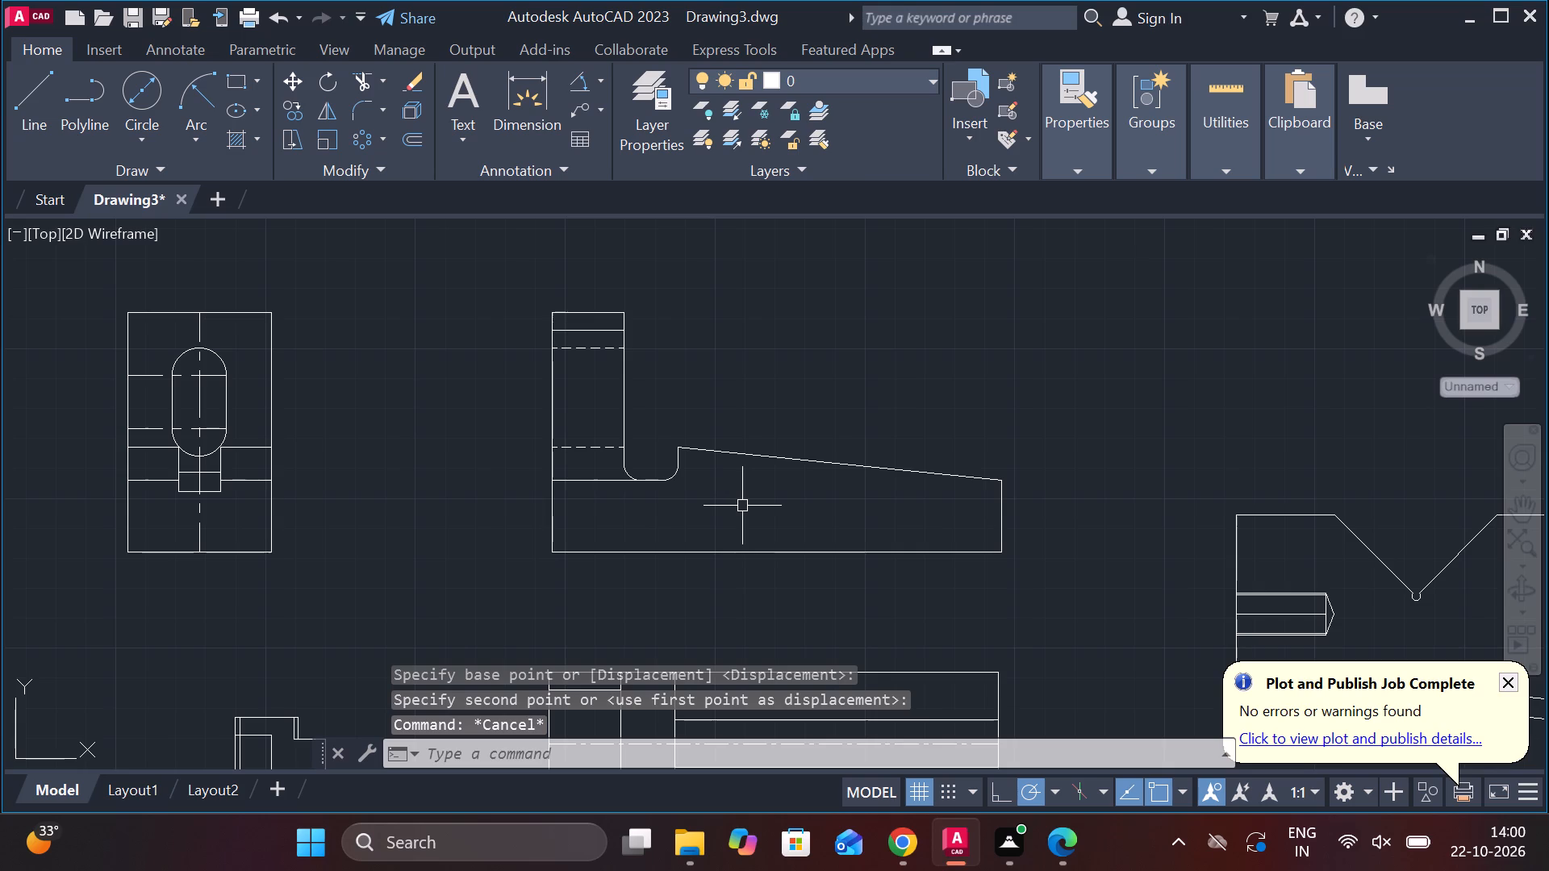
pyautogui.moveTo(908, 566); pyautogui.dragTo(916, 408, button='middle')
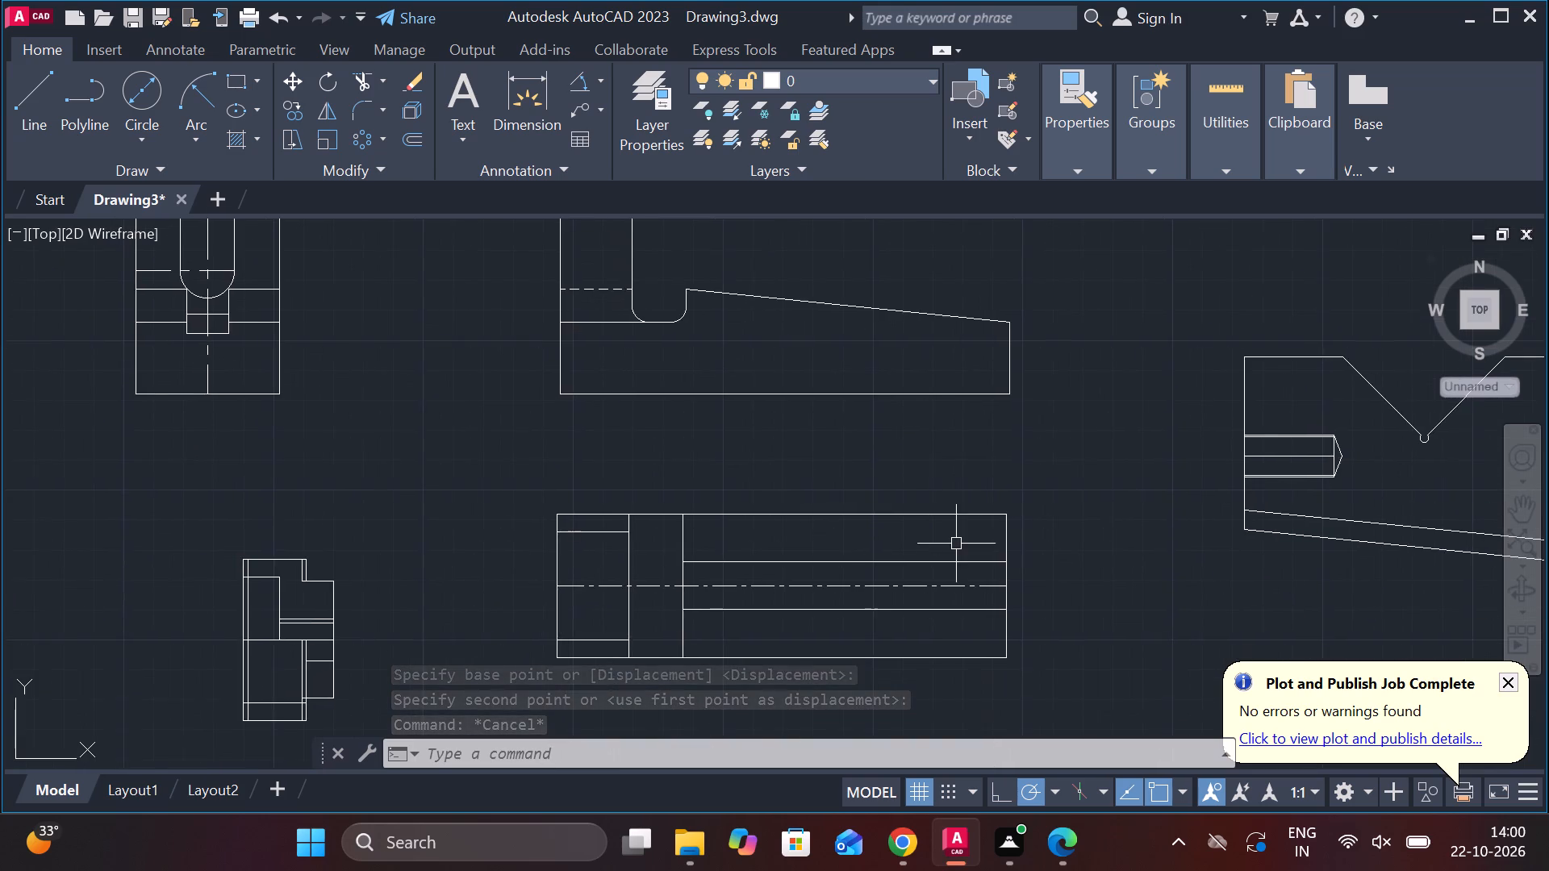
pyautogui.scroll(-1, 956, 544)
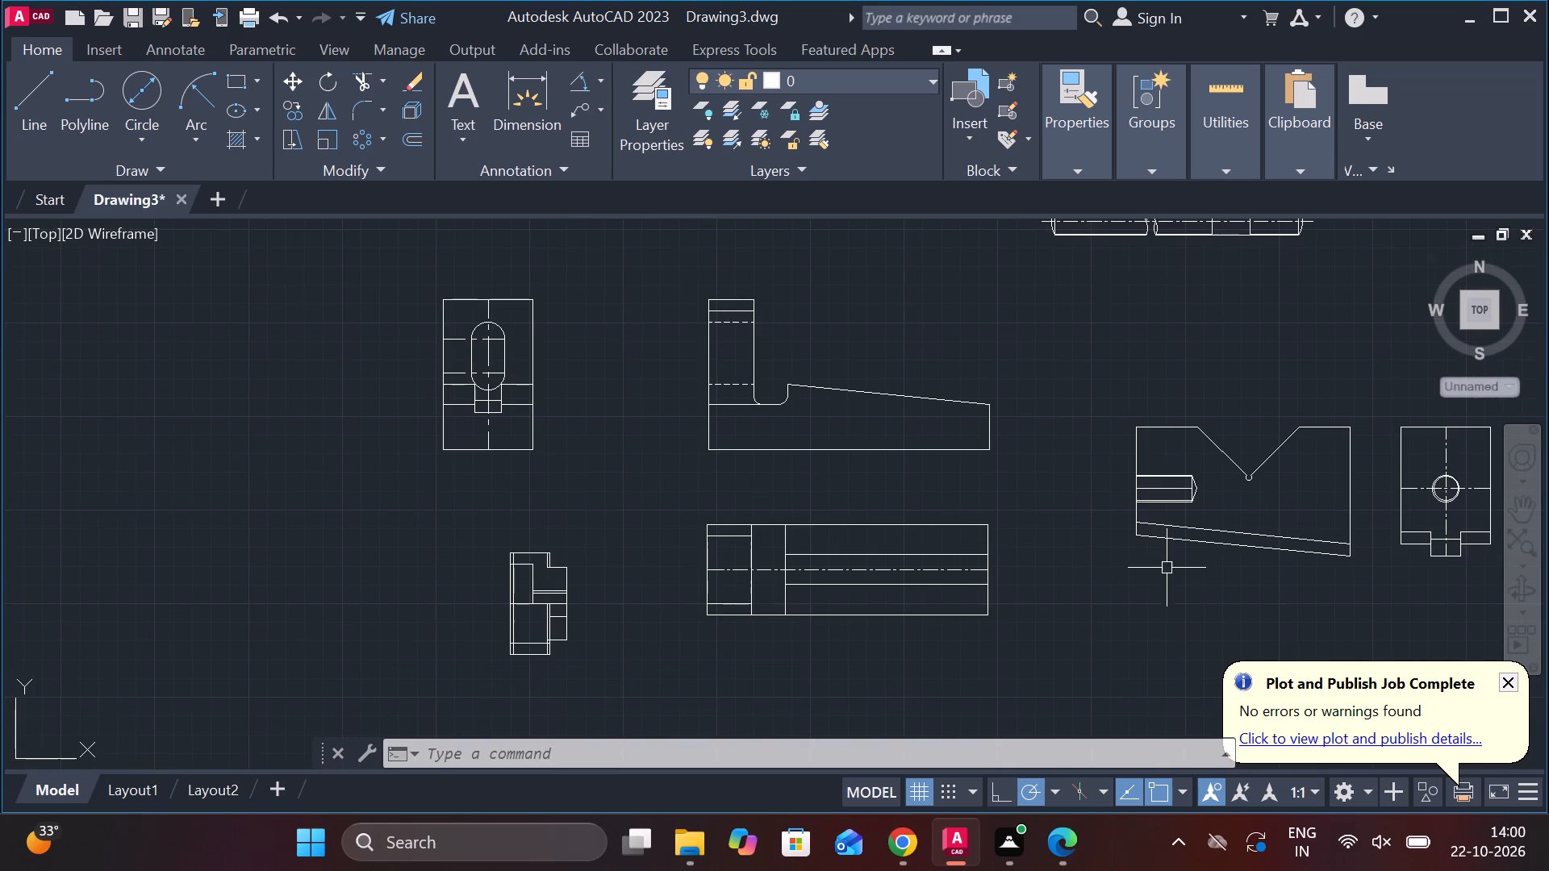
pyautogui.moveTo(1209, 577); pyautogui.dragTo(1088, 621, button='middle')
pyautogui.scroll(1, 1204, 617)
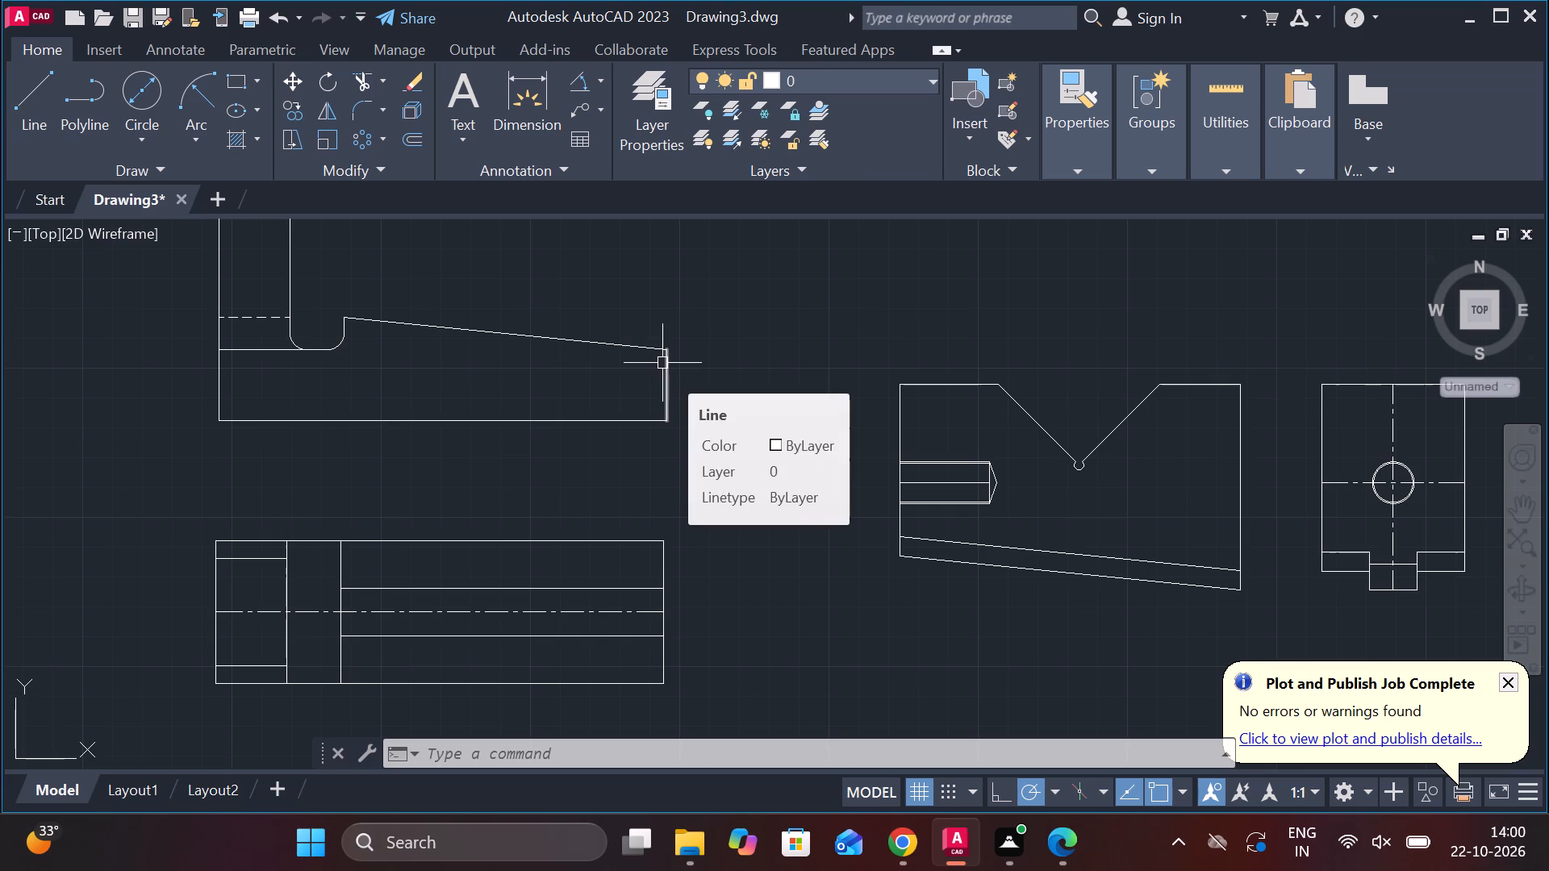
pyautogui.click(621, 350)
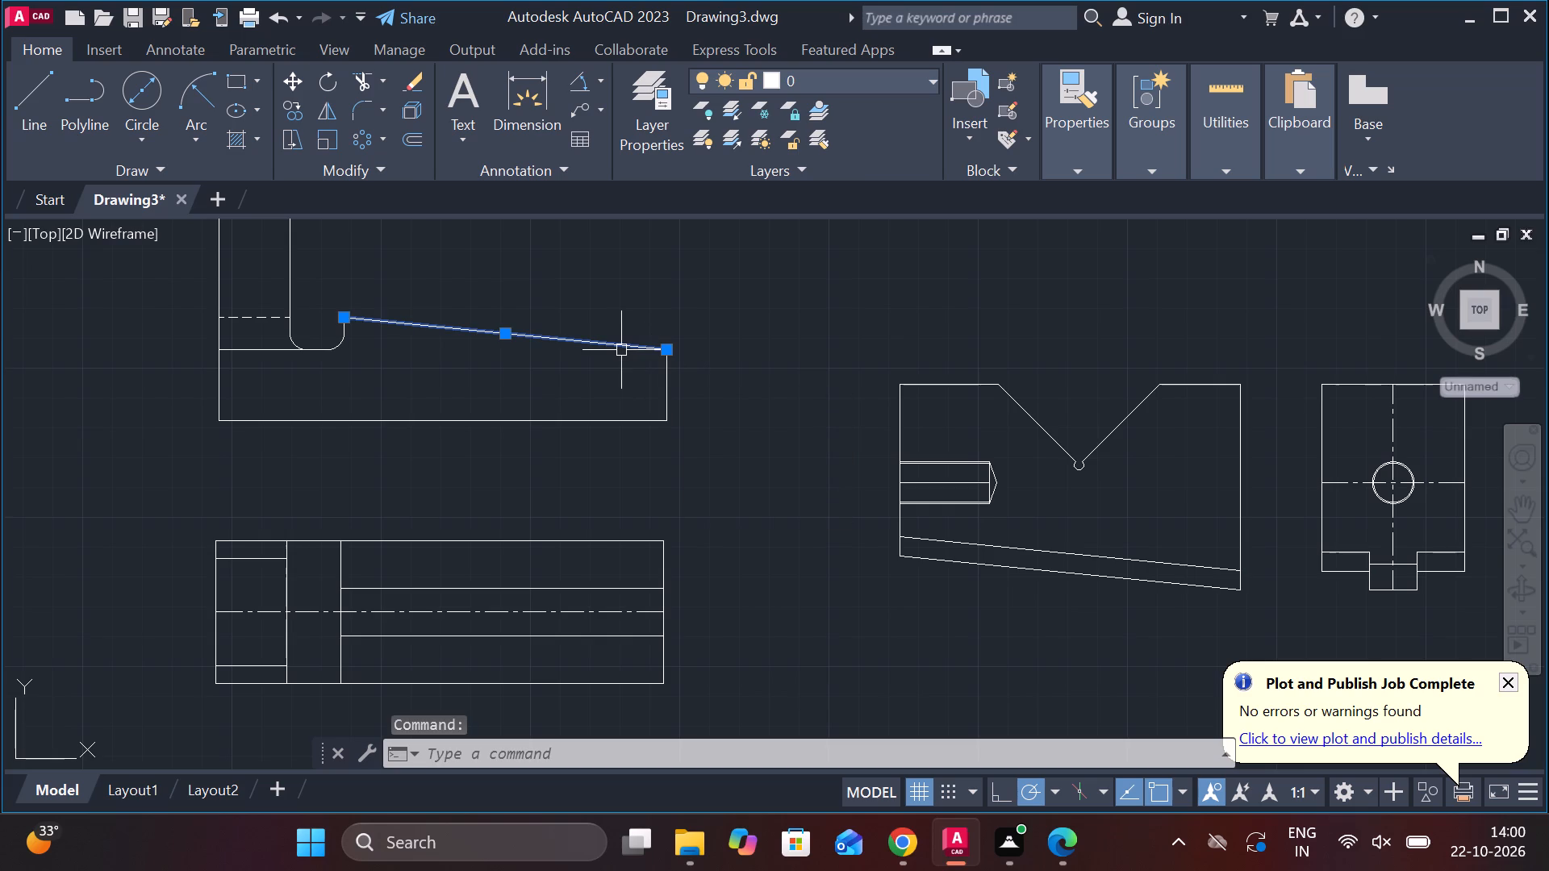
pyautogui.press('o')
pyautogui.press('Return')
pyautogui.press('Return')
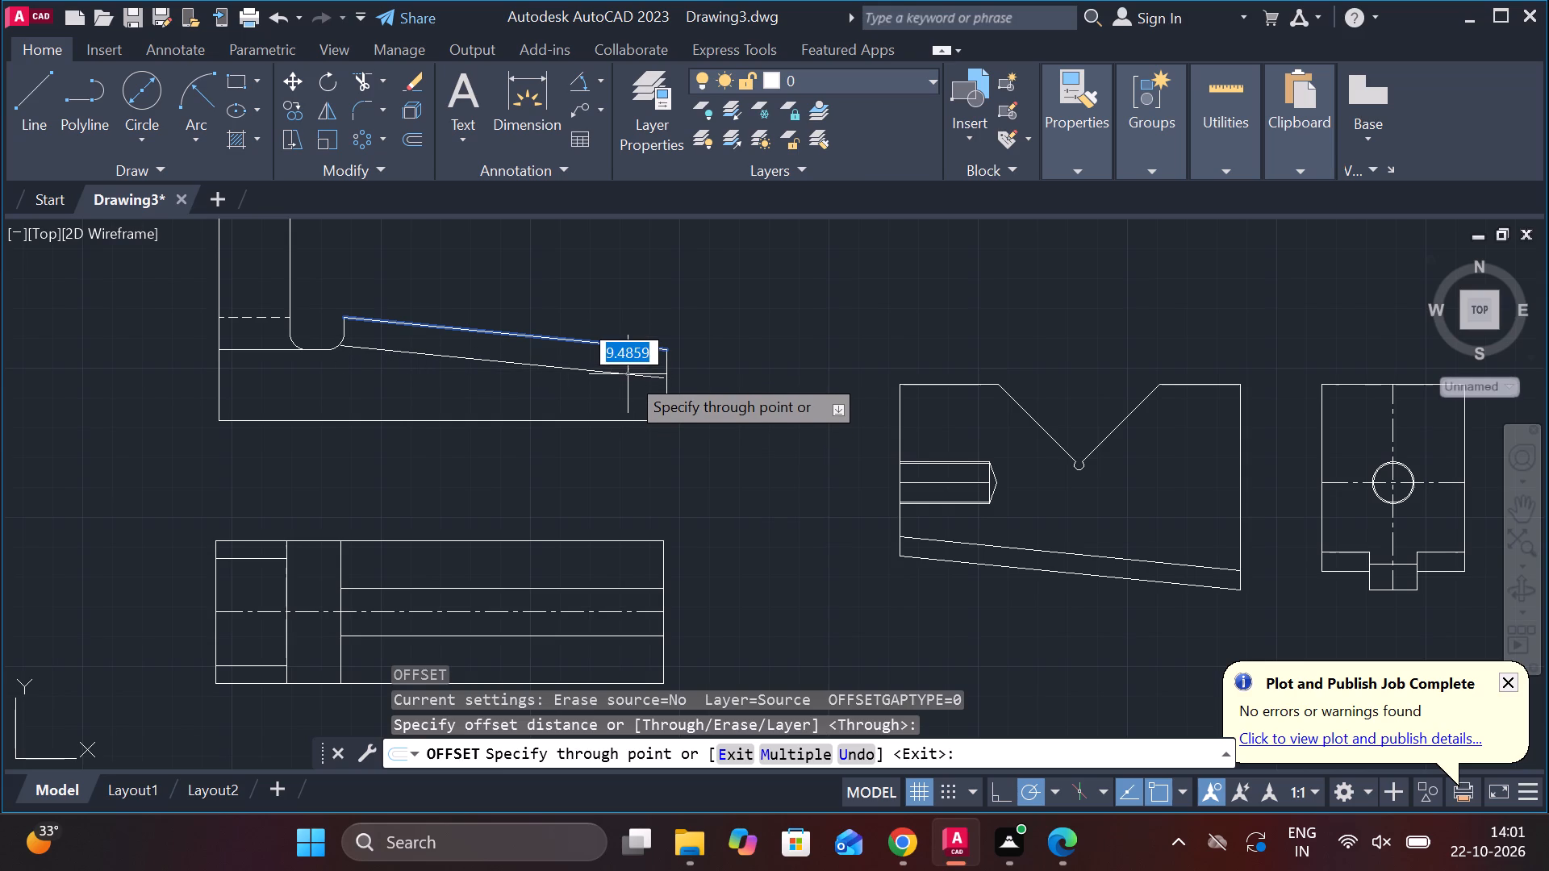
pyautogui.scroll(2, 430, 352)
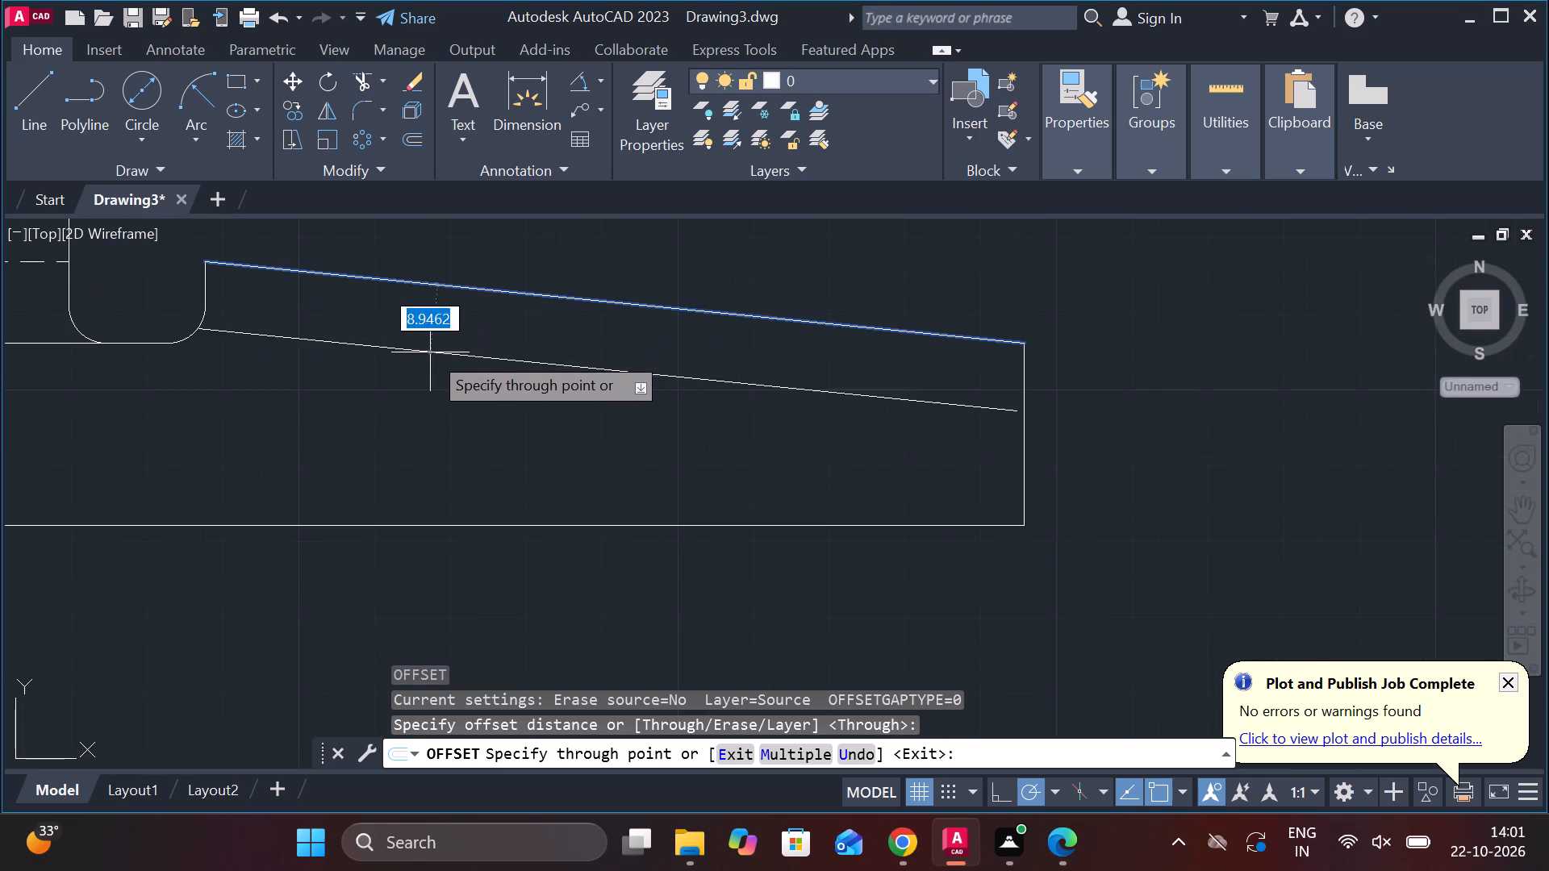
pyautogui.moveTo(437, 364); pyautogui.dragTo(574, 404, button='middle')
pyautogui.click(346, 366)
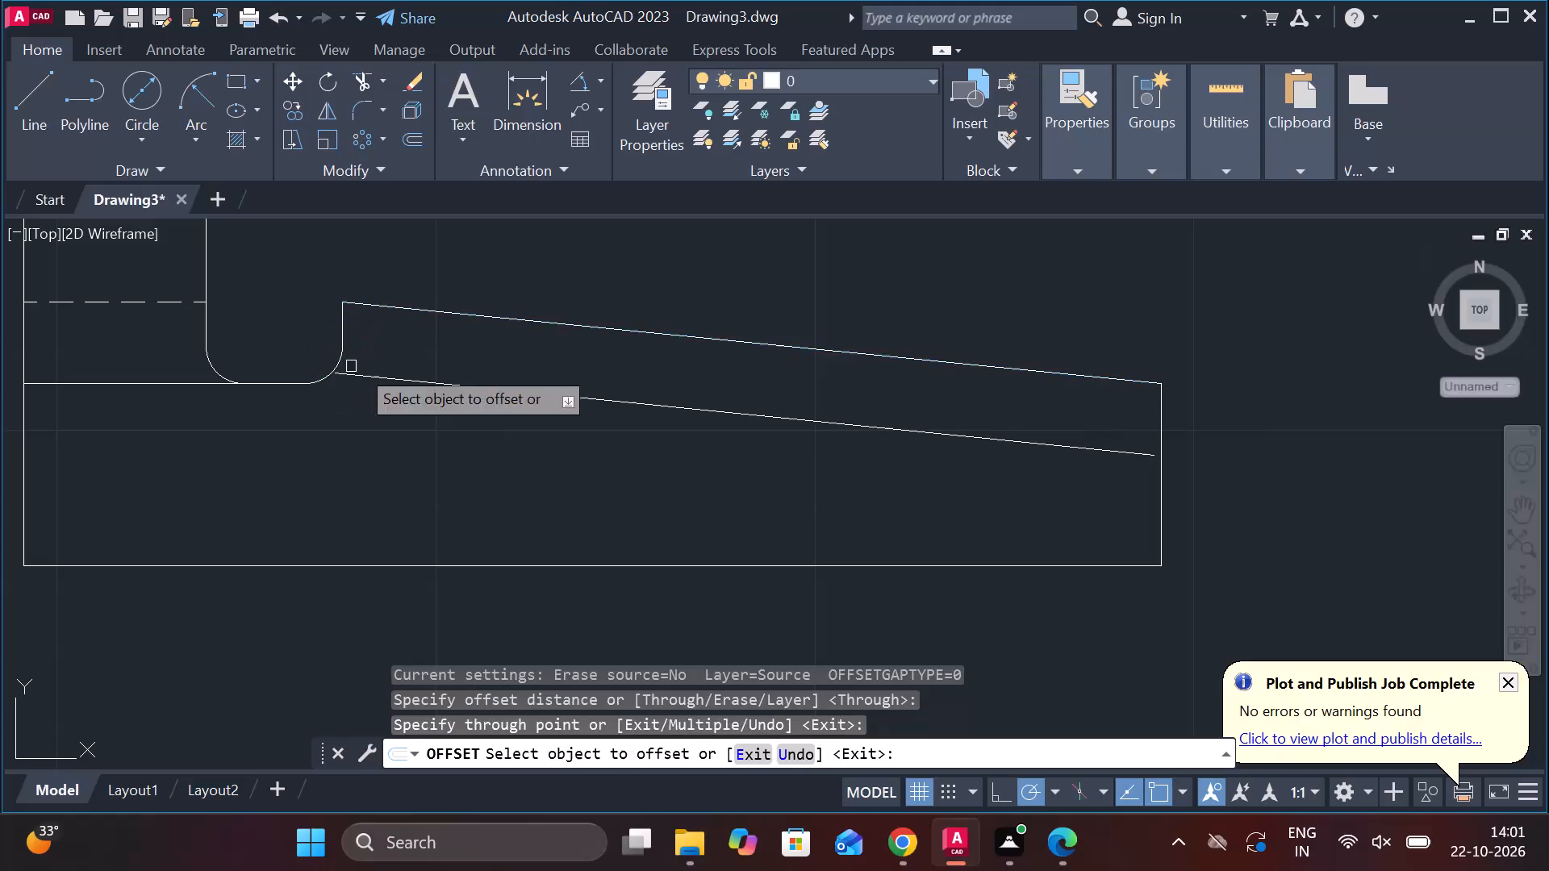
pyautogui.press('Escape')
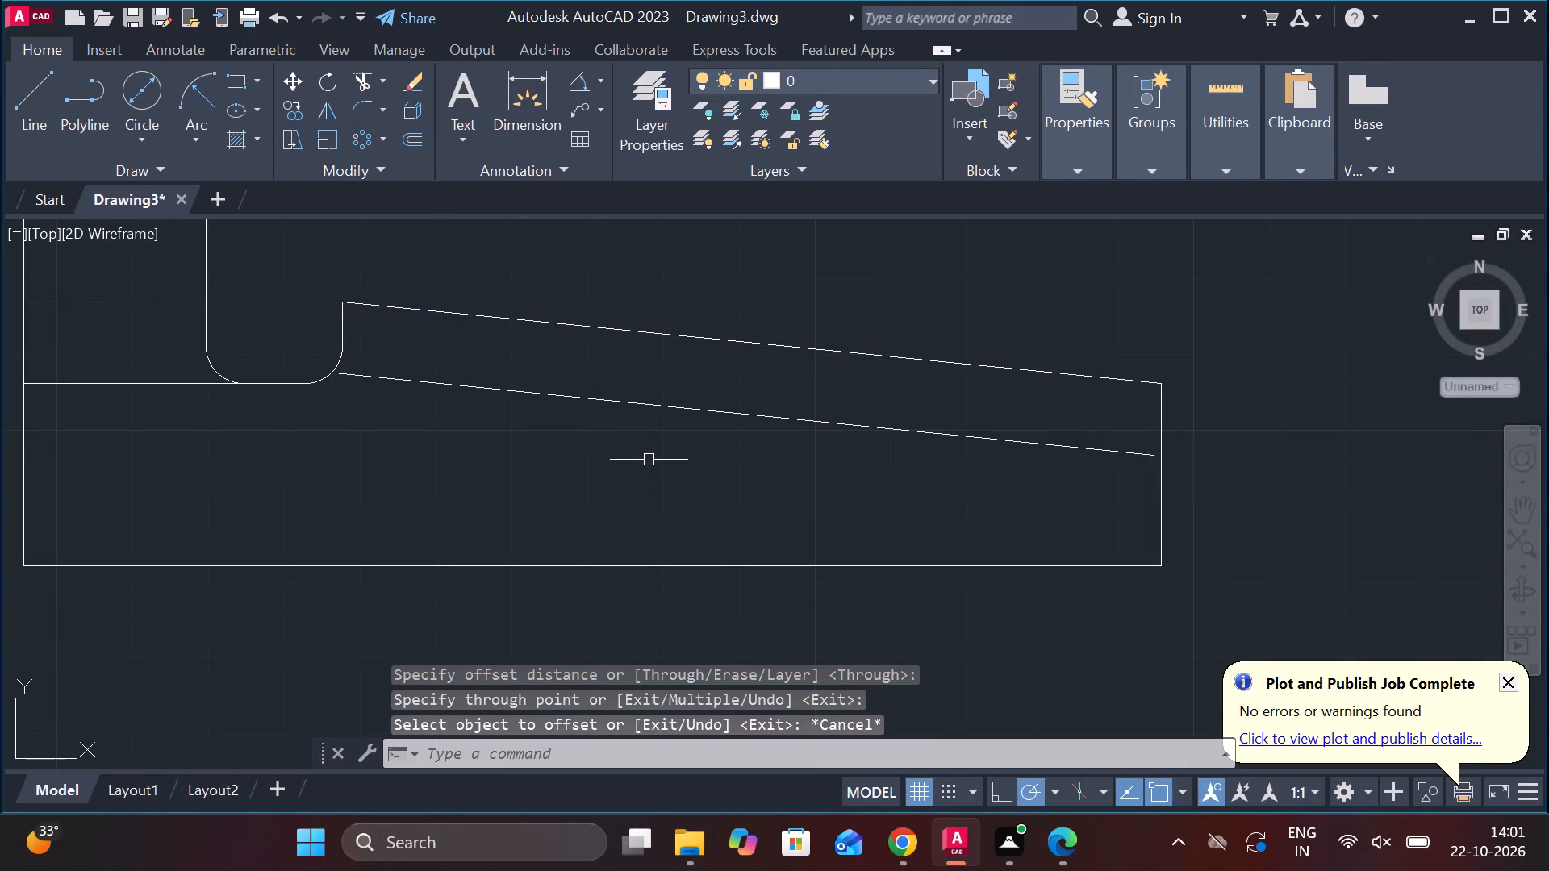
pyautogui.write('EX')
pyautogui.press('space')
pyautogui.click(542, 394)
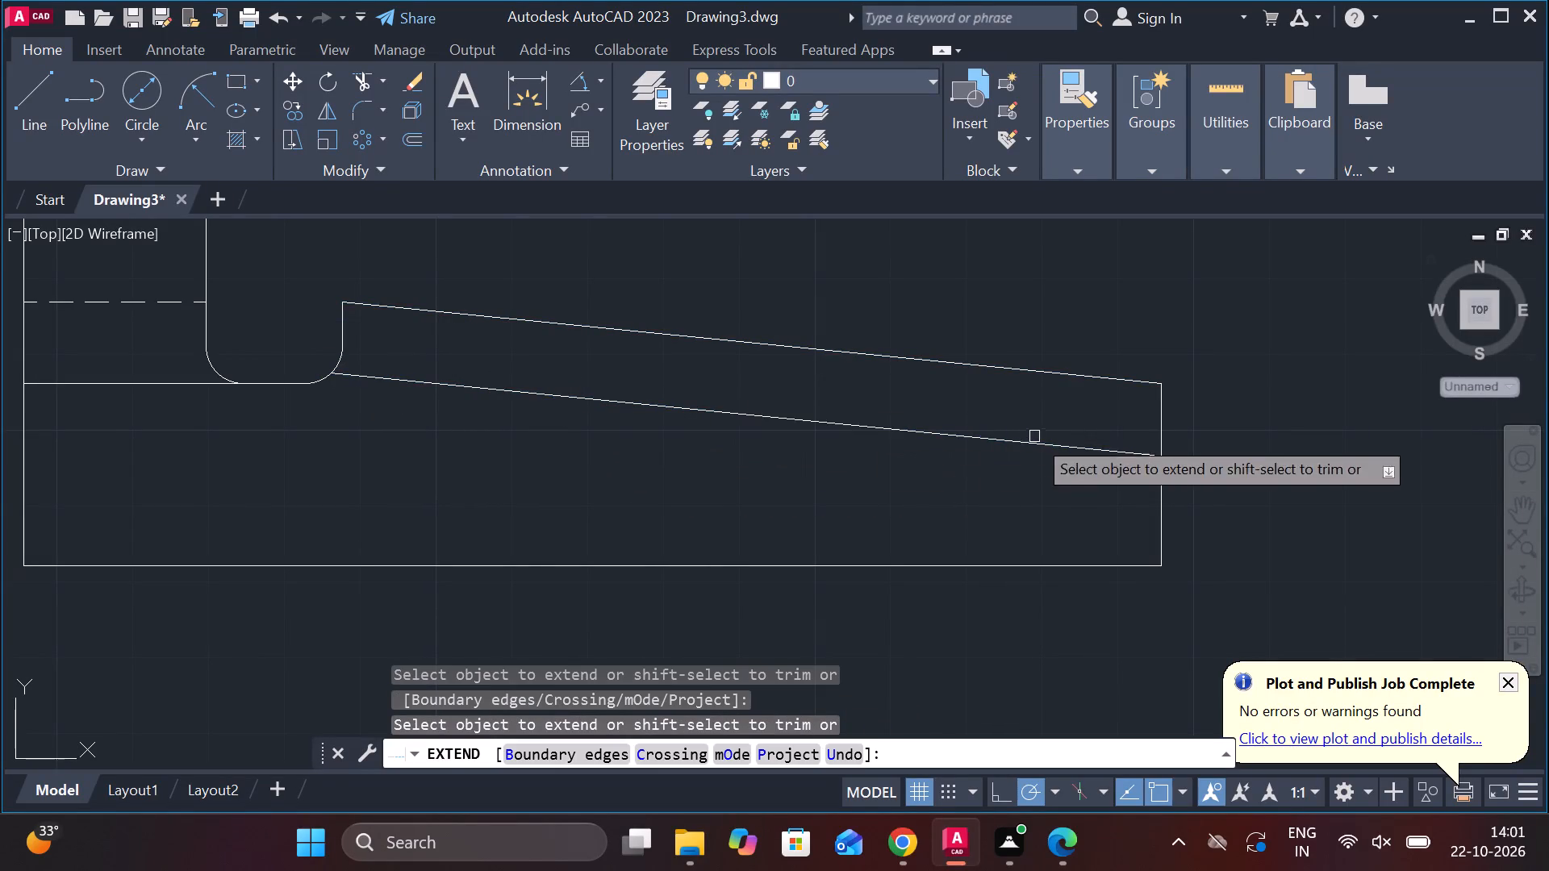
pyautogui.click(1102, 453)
# Measure the gap between the duplicate V-block's two sloped bottom lines, both vertically and perpendicular to the slope.
pyautogui.scroll(-1, 1116, 453)
pyautogui.scroll(-2, 1190, 467)
pyautogui.moveTo(1209, 512); pyautogui.dragTo(892, 509, button='middle')
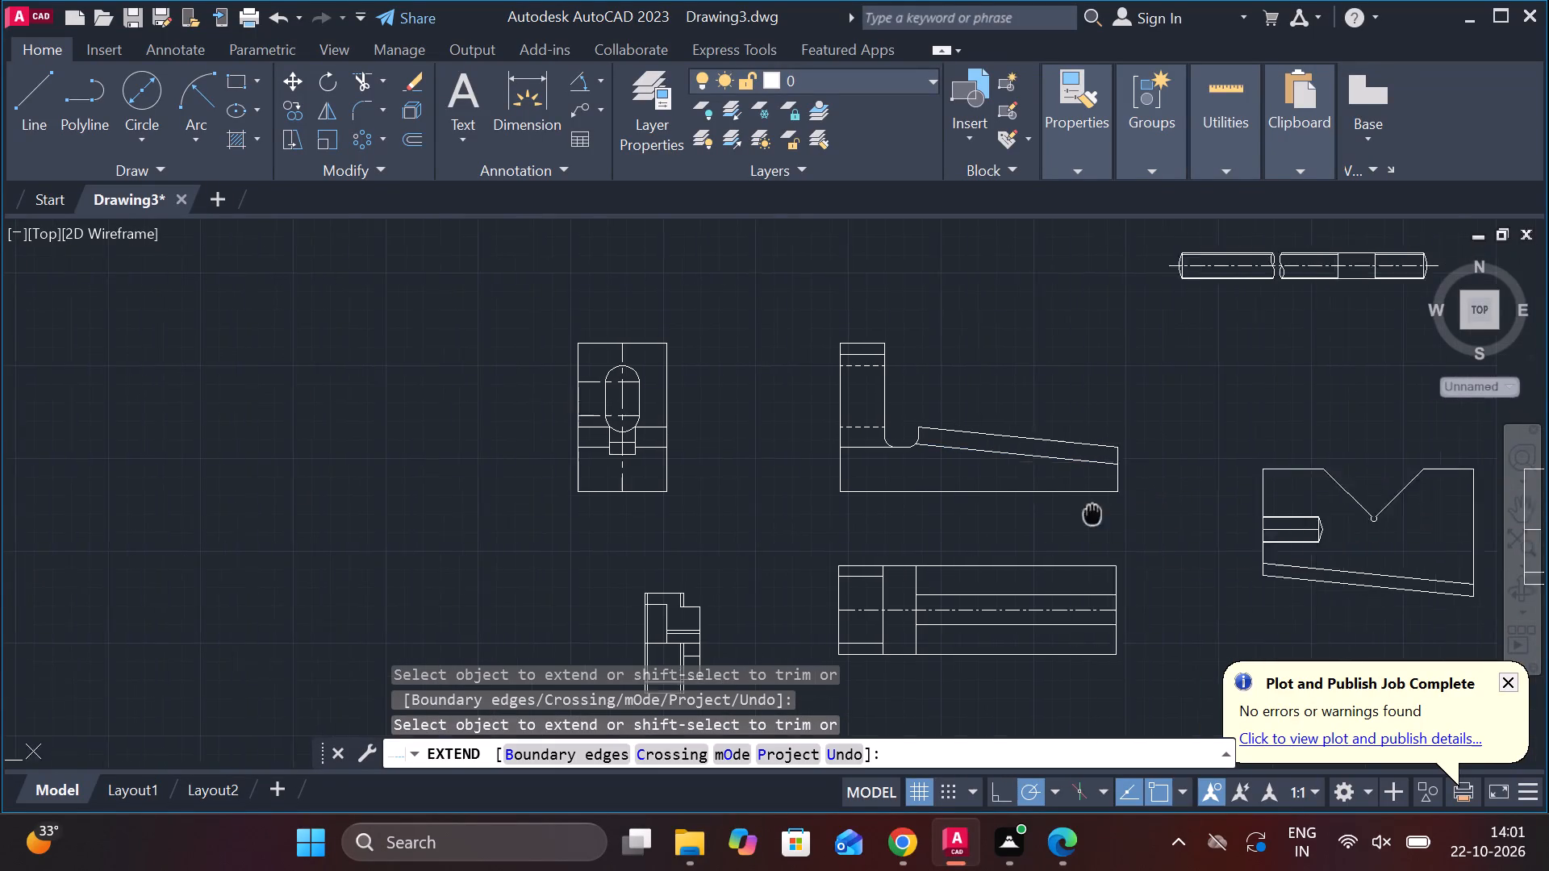
pyautogui.moveTo(892, 509); pyautogui.dragTo(770, 486, button='middle')
pyautogui.scroll(2, 937, 594)
pyautogui.press('Escape')
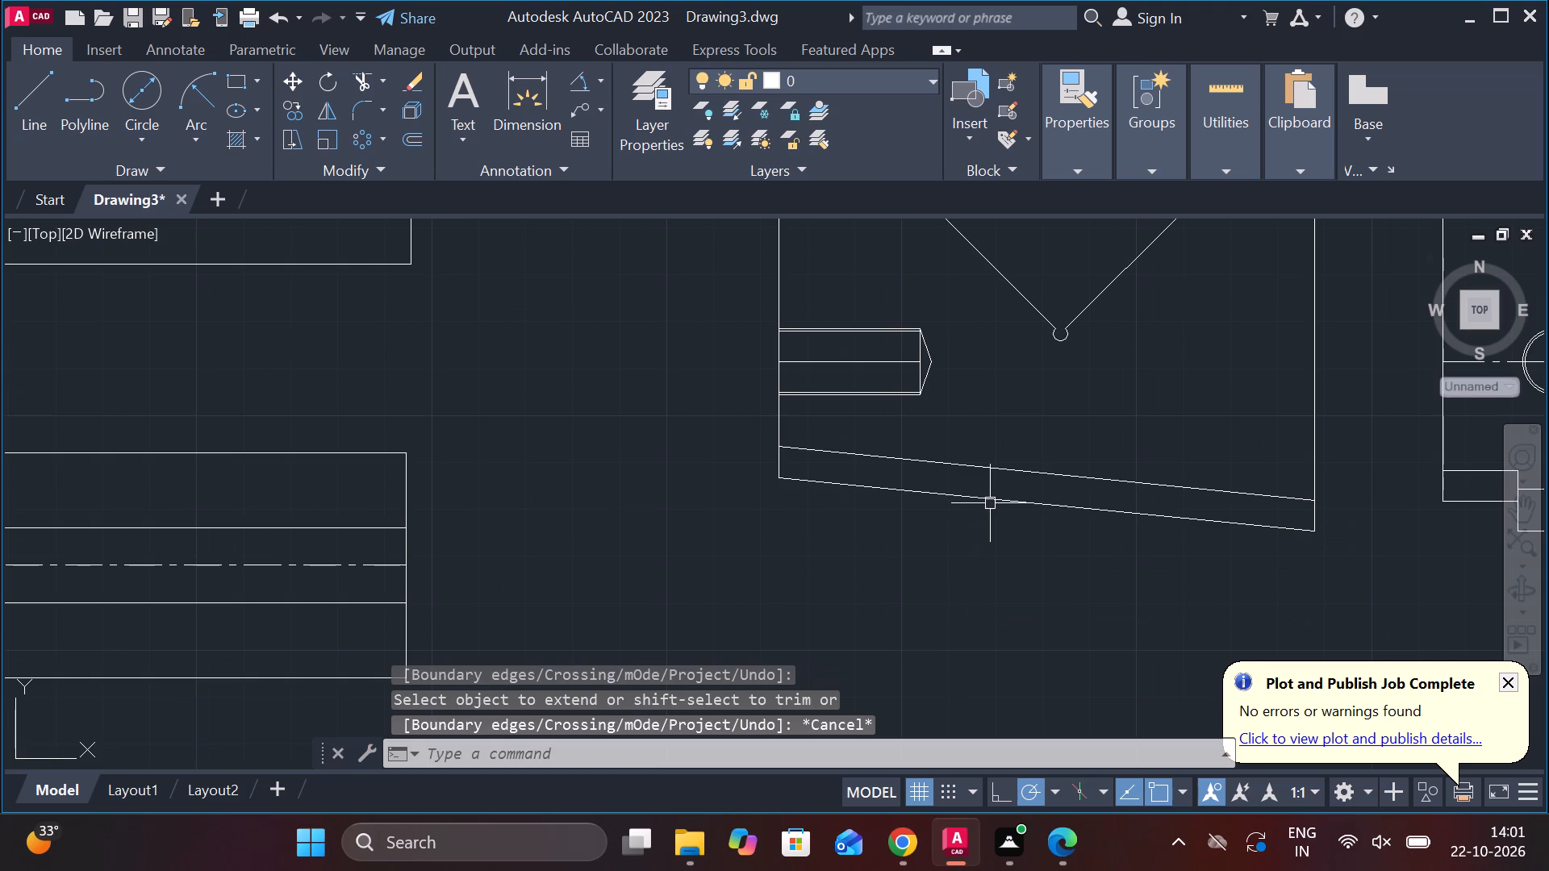
pyautogui.click(597, 73)
pyautogui.click(617, 126)
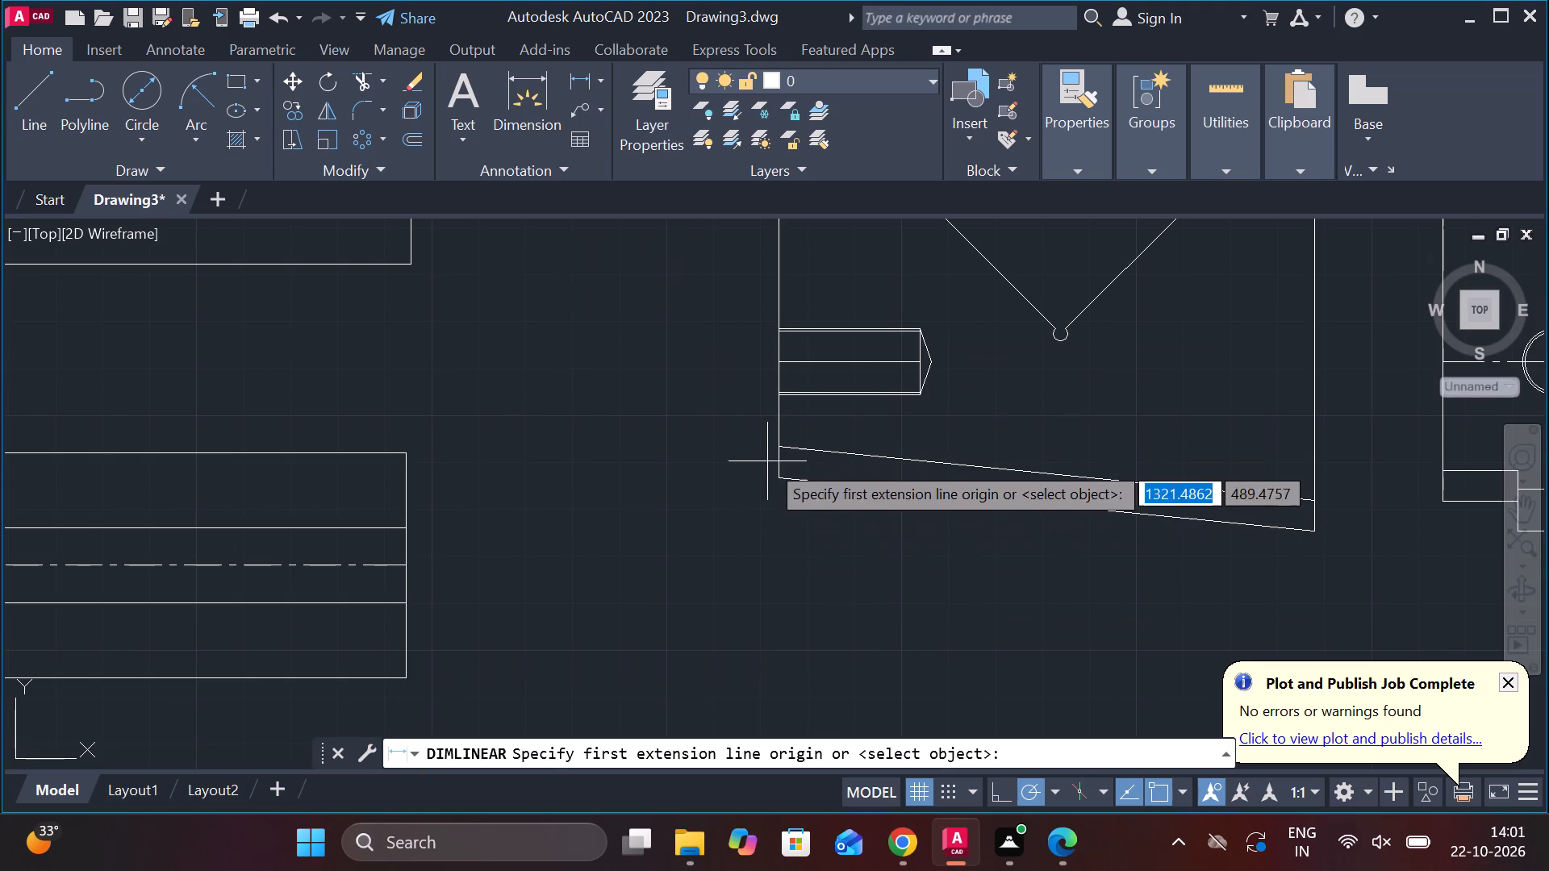
pyautogui.click(772, 448)
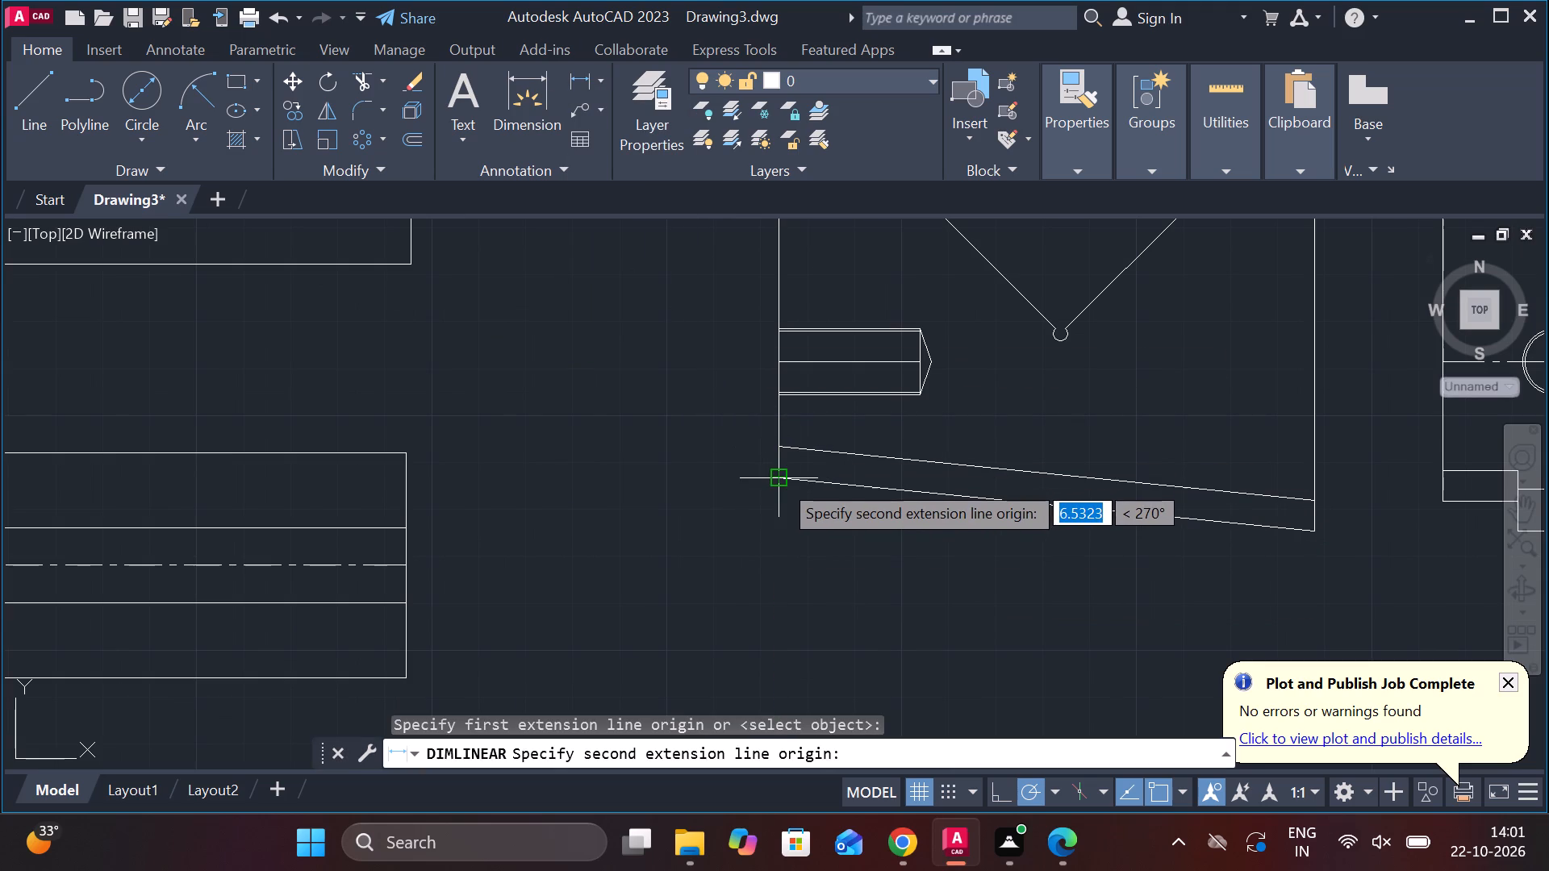
pyautogui.scroll(2, 780, 481)
pyautogui.press('Escape')
pyautogui.scroll(1, 479, 7)
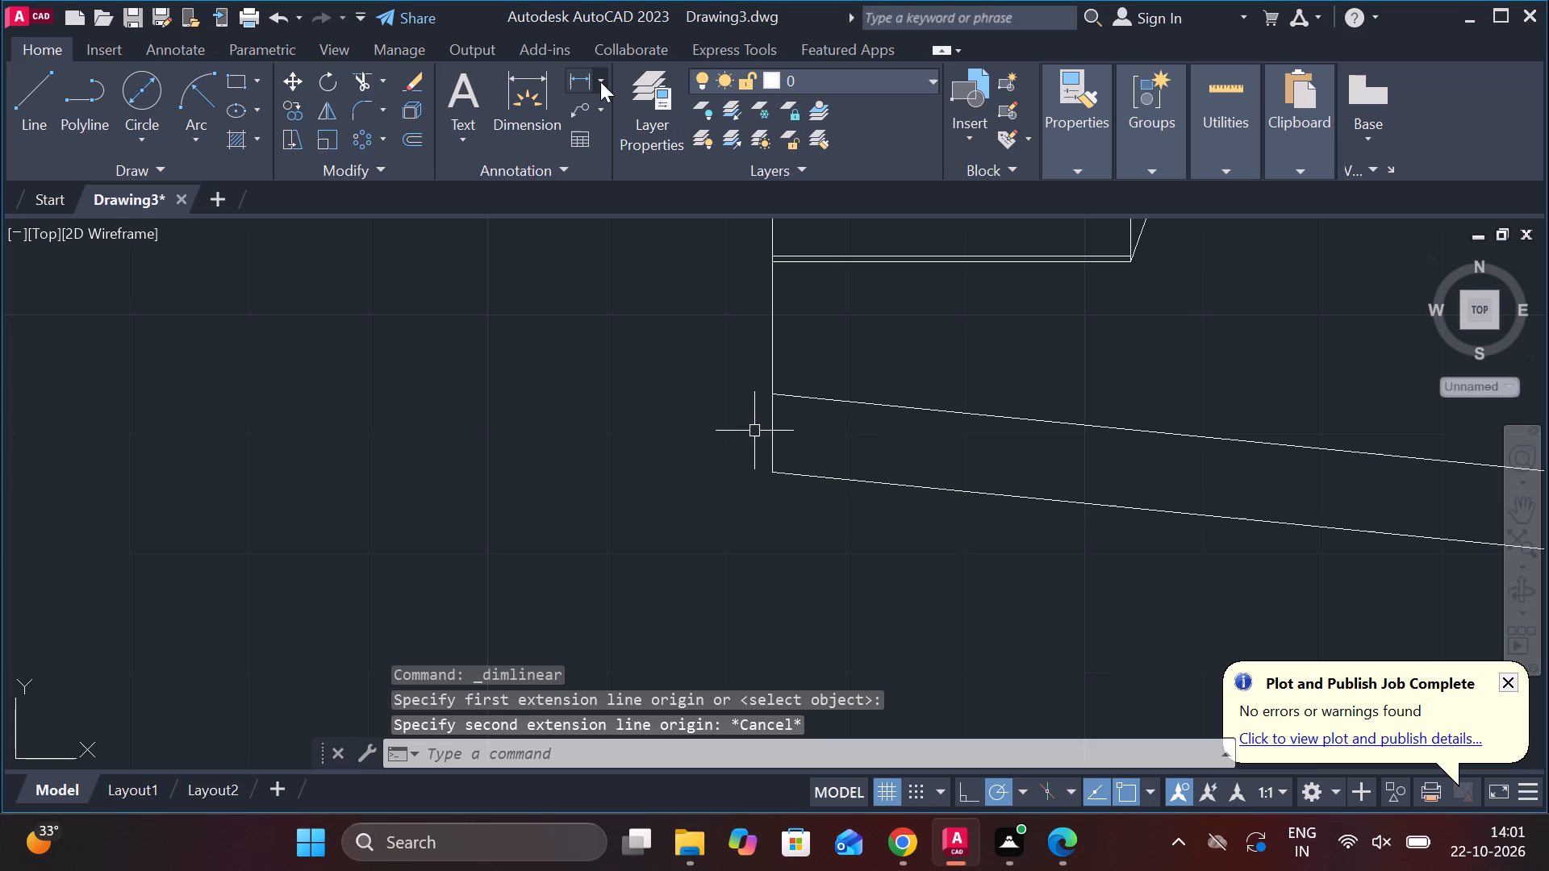
pyautogui.click(600, 81)
pyautogui.click(628, 182)
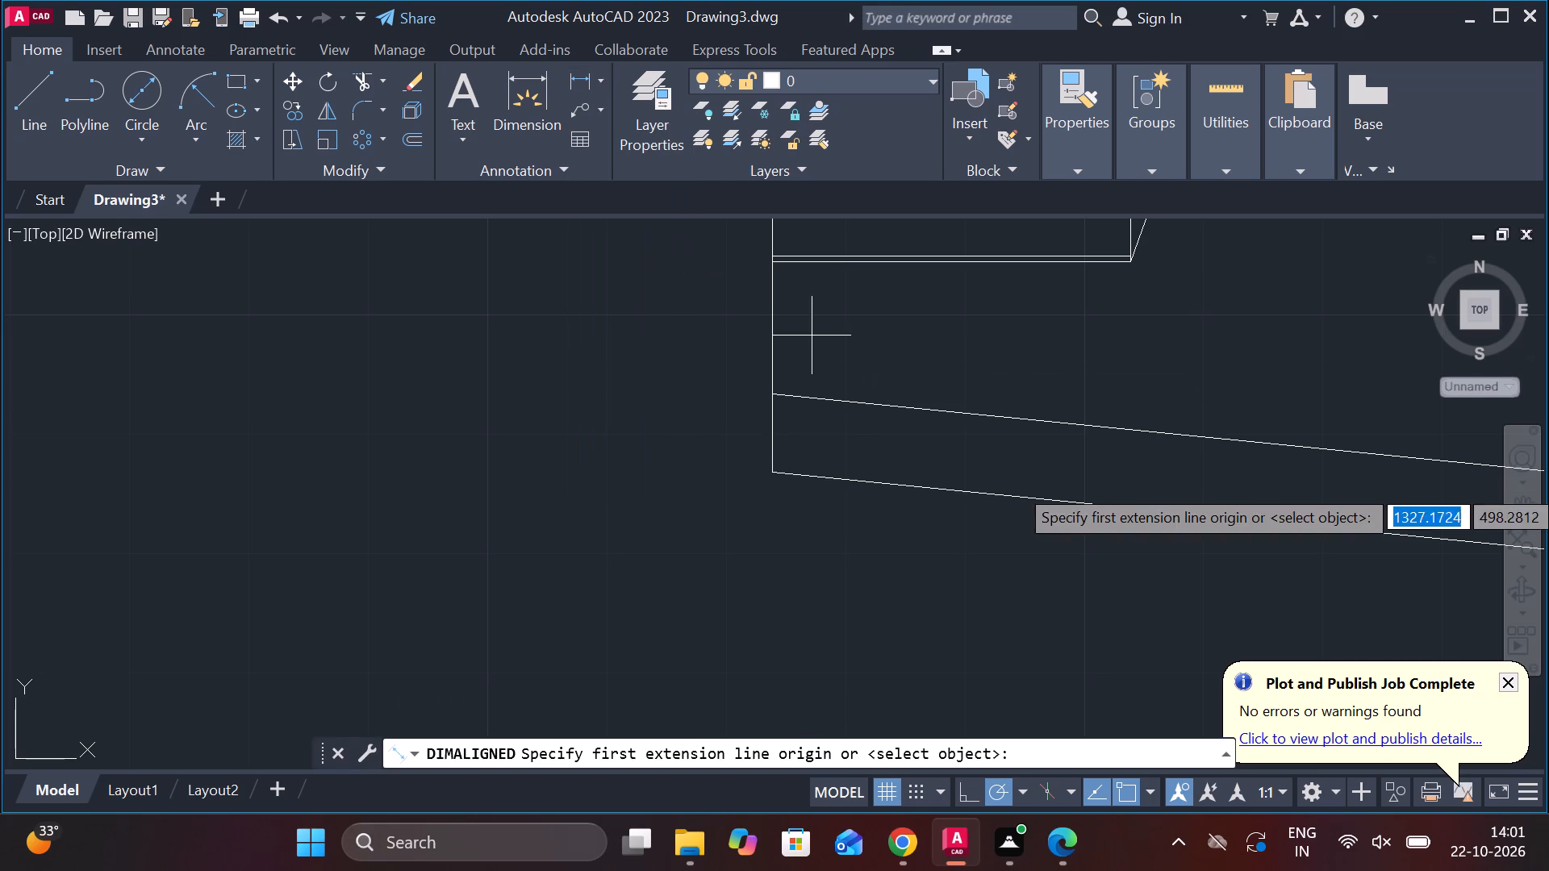
pyautogui.click(1073, 427)
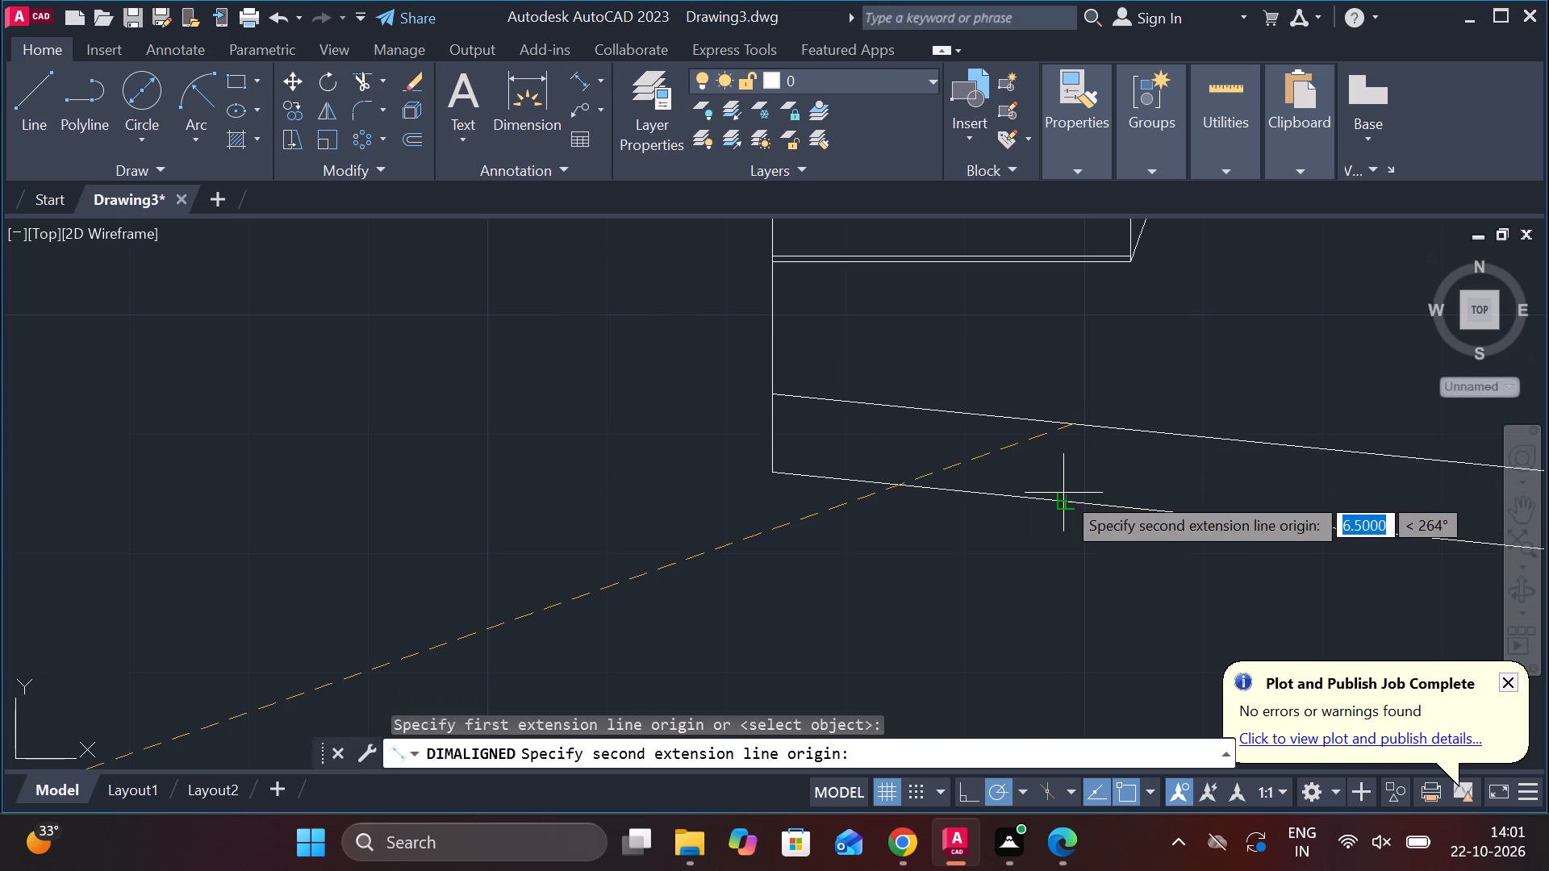
pyautogui.scroll(-3, 1062, 506)
pyautogui.press('Escape')
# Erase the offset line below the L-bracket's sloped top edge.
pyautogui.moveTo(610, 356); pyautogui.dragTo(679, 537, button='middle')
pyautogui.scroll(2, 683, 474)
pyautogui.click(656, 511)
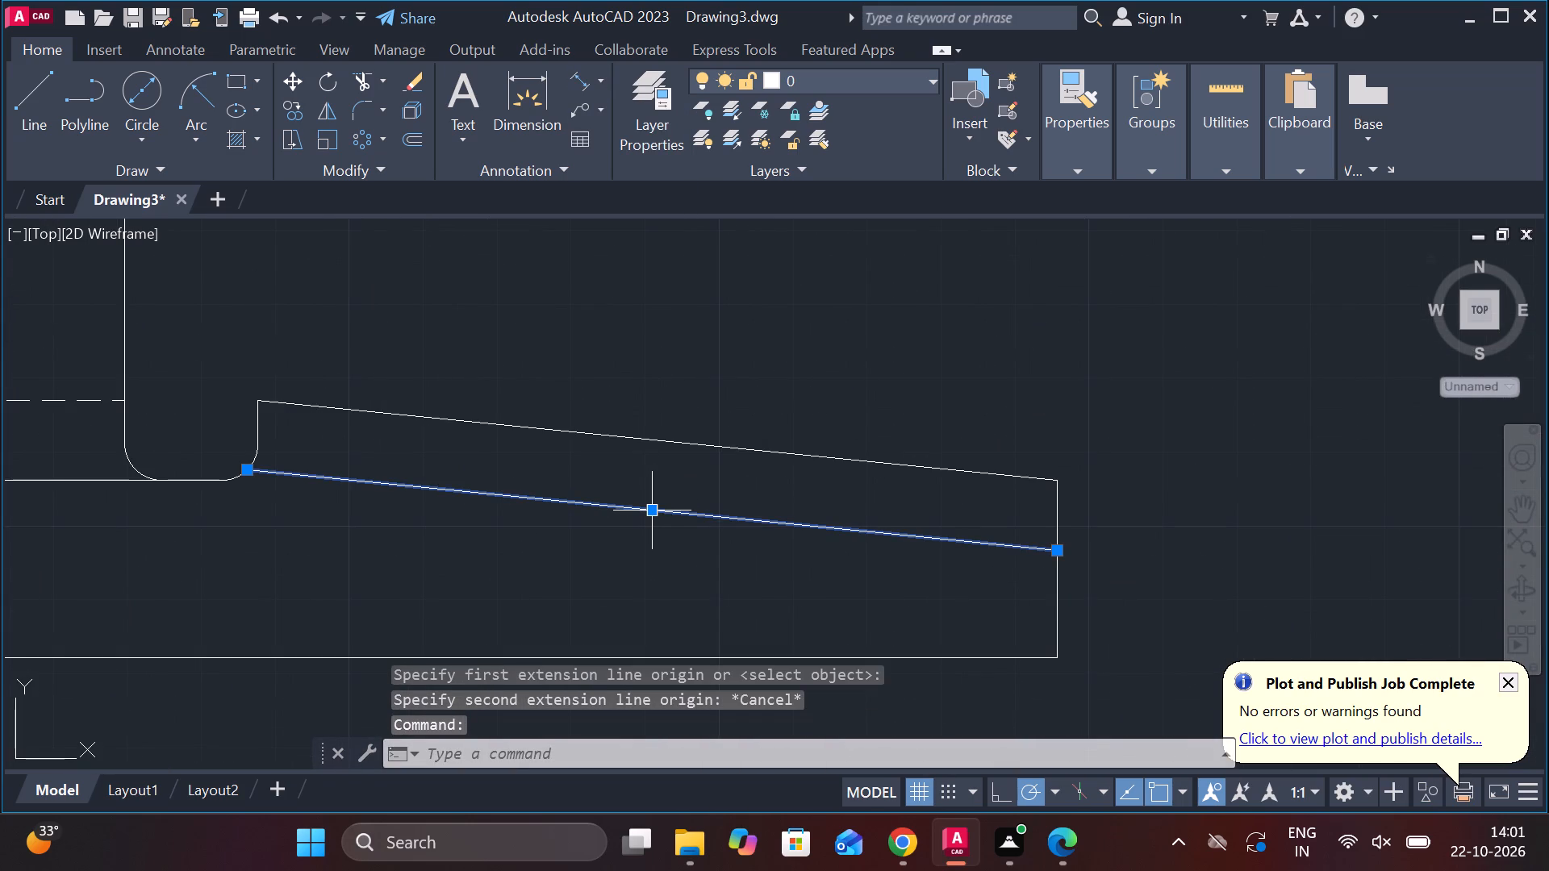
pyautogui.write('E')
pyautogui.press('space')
# Offset the L-bracket's sloped top edge 6.5 inward.
pyautogui.click(699, 441)
pyautogui.press('o')
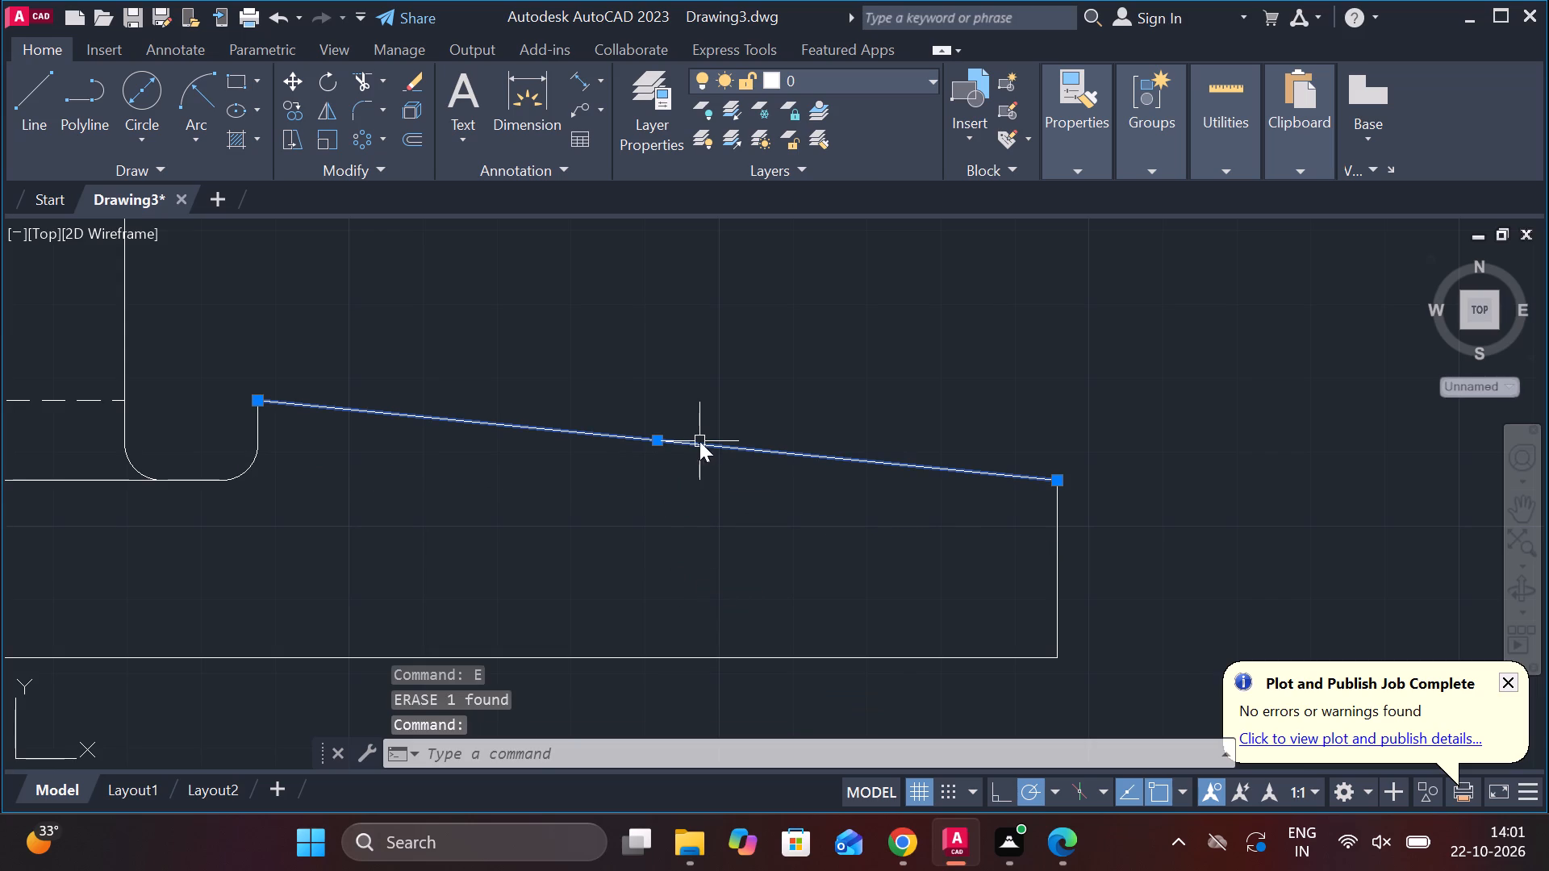
pyautogui.press('Return')
pyautogui.press('Return')
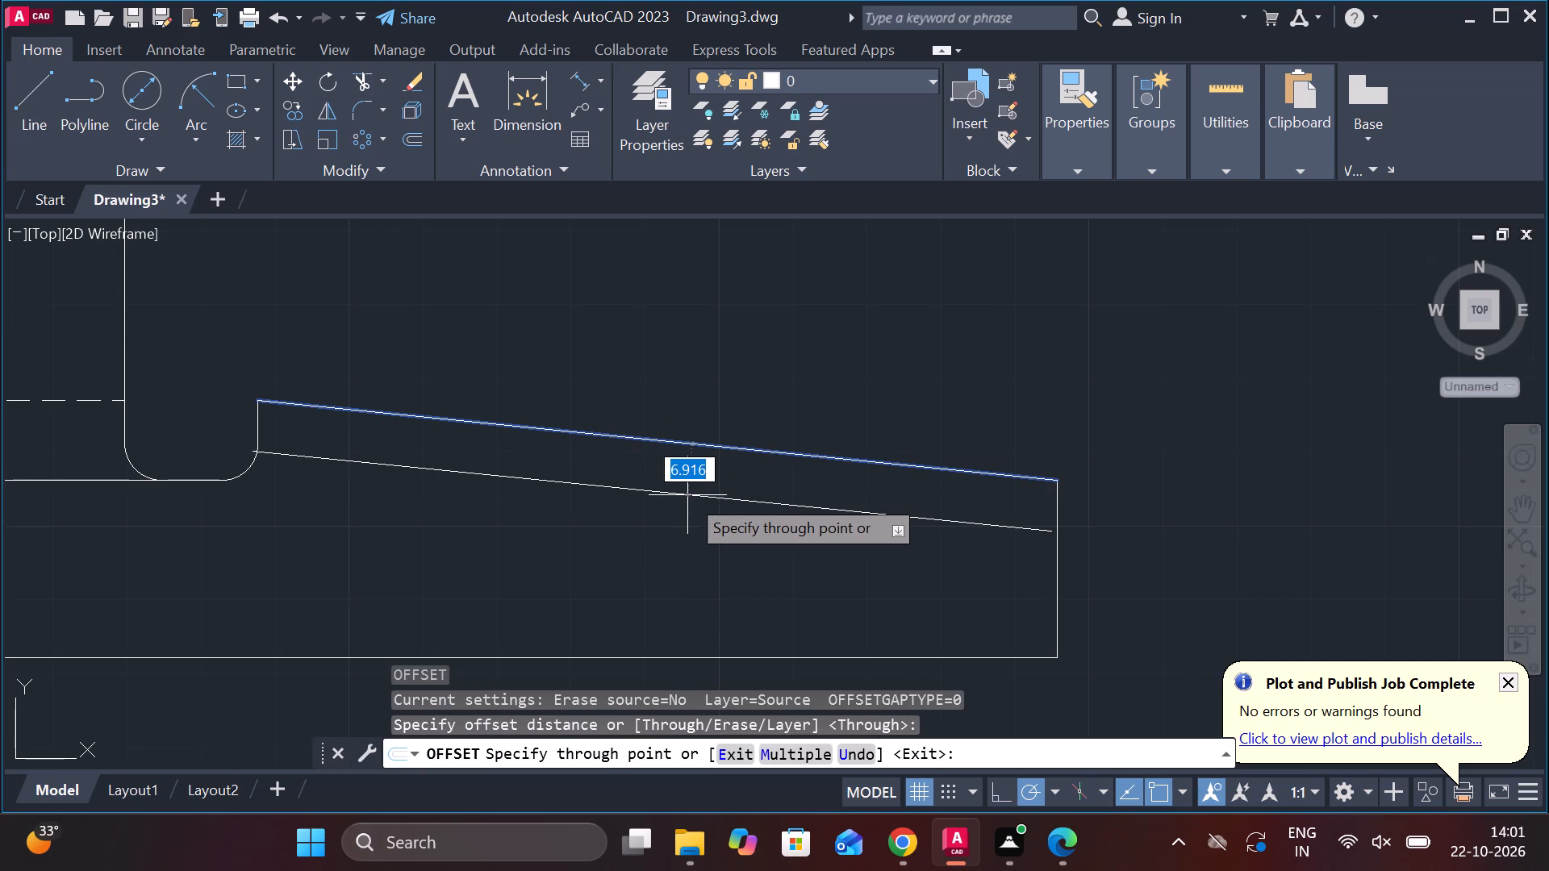
pyautogui.write('6.5')
pyautogui.press('Return')
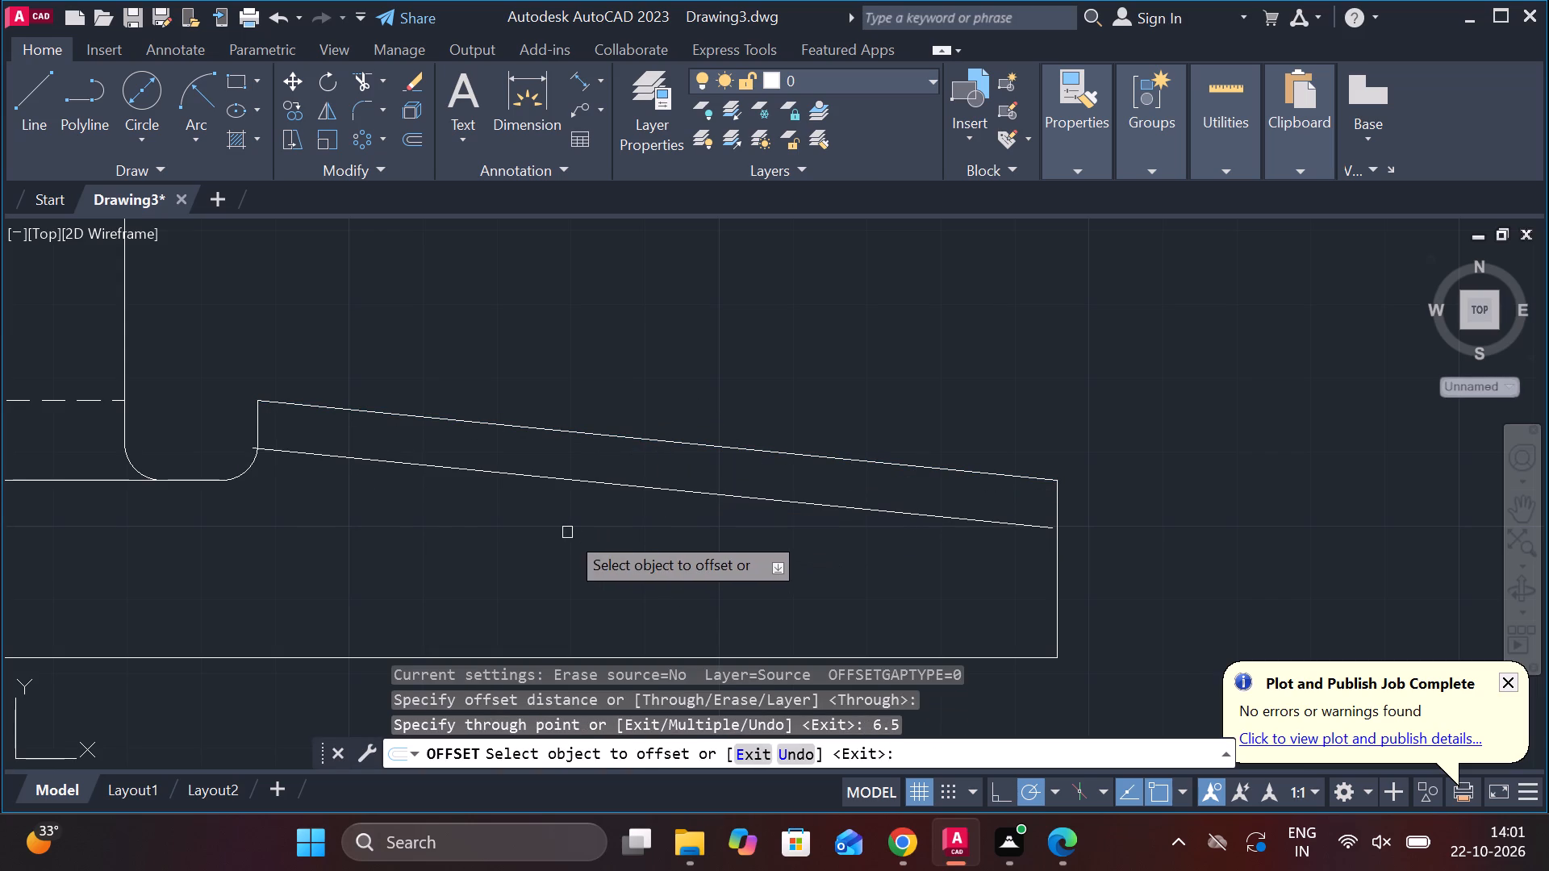
pyautogui.press('Escape')
# Extend the inner sloped line to the L-bracket's vertical end edge.
pyautogui.write('EX')
pyautogui.press('space')
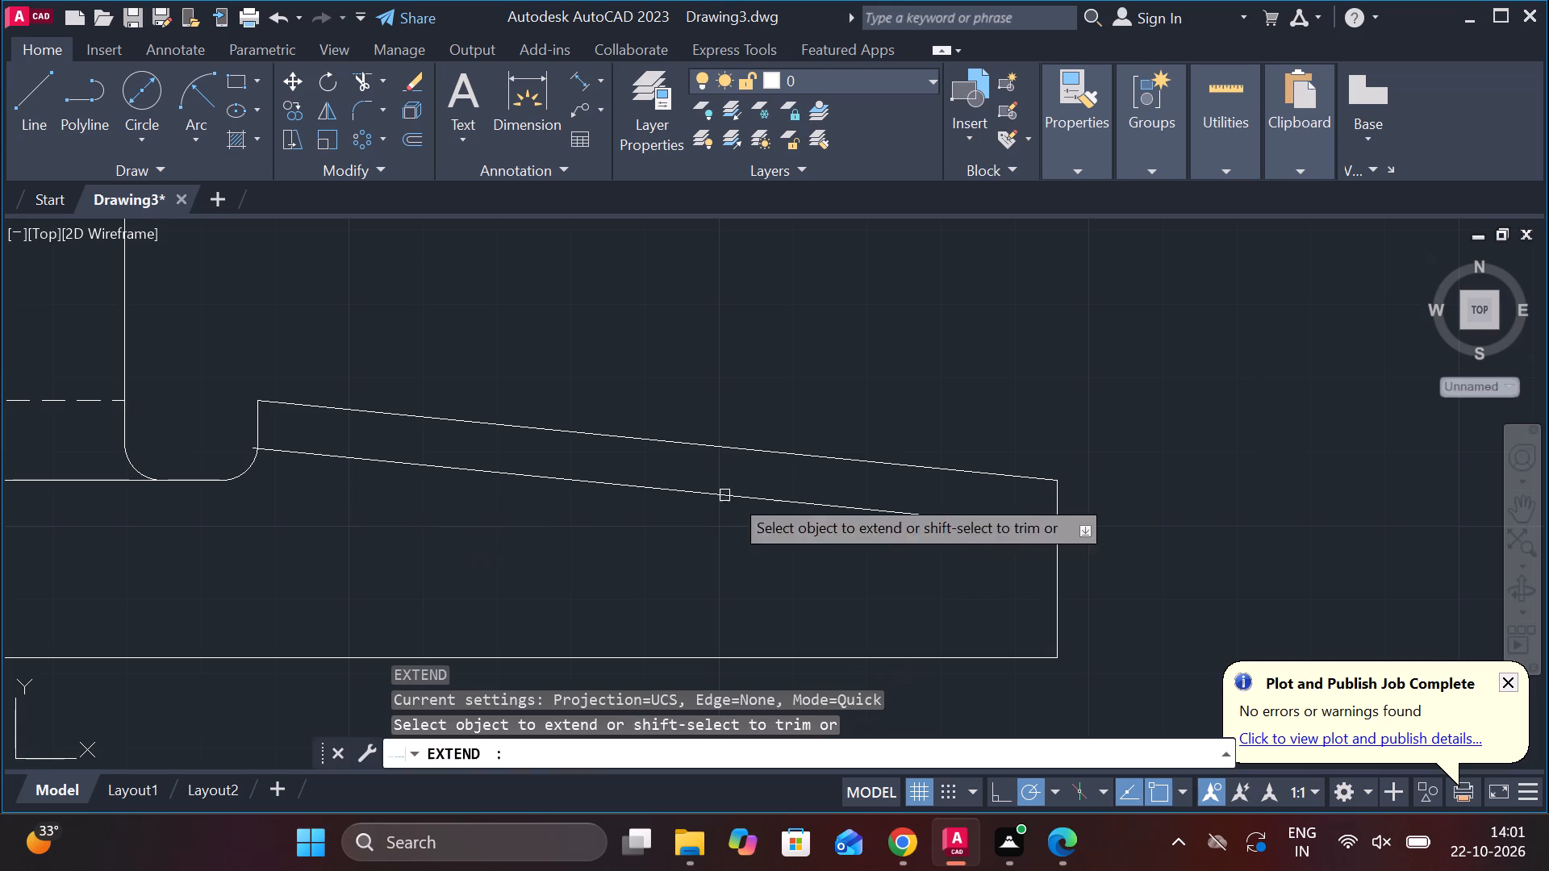
pyautogui.click(861, 502)
pyautogui.click(706, 498)
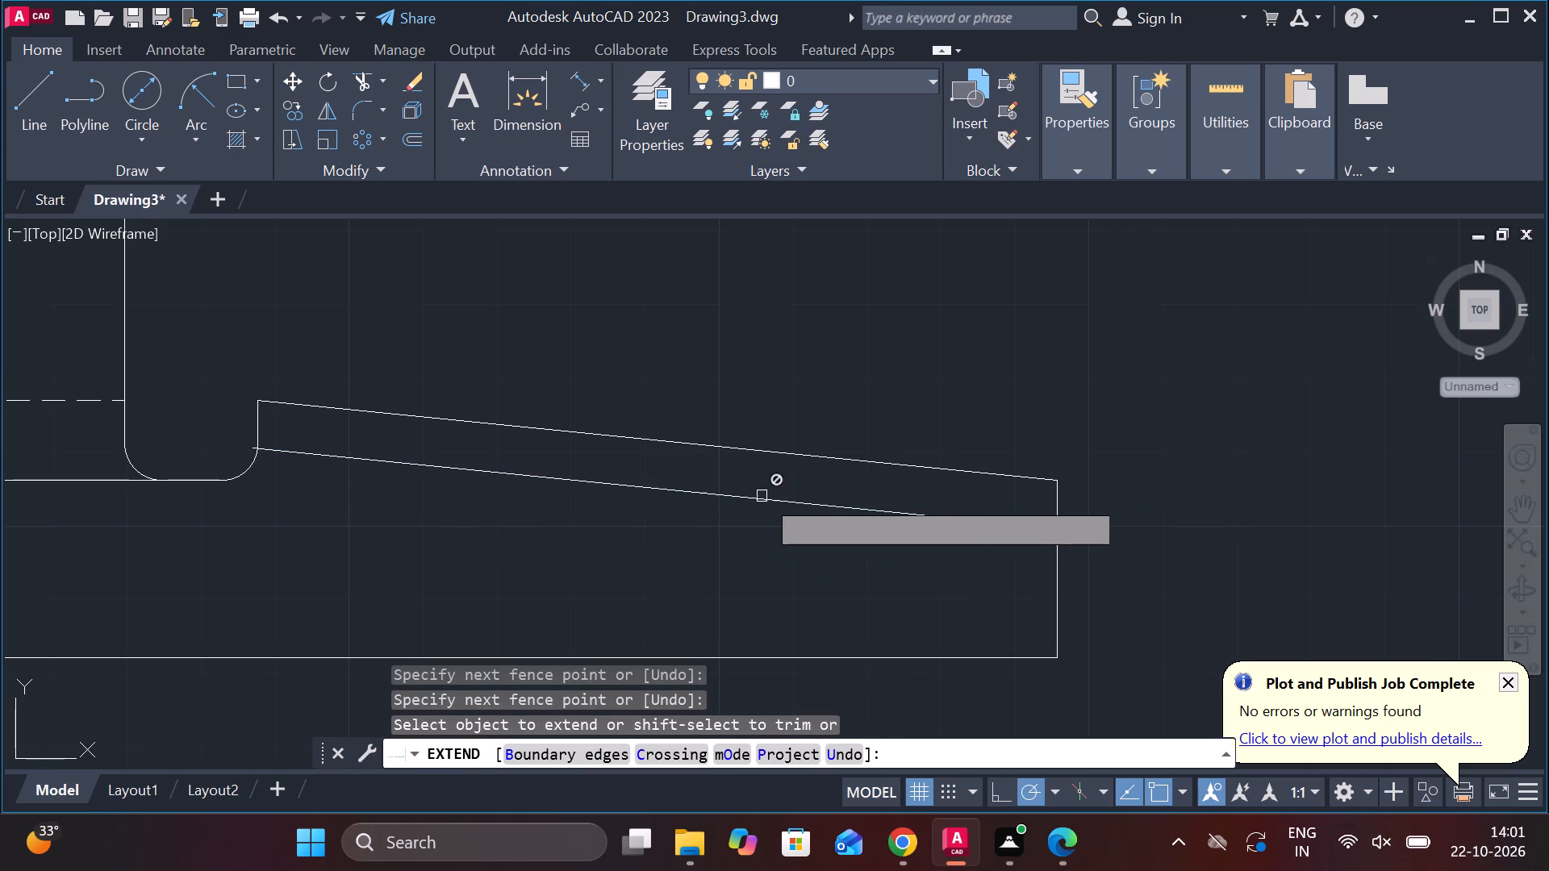
pyautogui.click(762, 496)
pyautogui.moveTo(622, 497); pyautogui.dragTo(900, 513, button='middle')
pyautogui.scroll(2, 584, 477)
pyautogui.press('Escape')
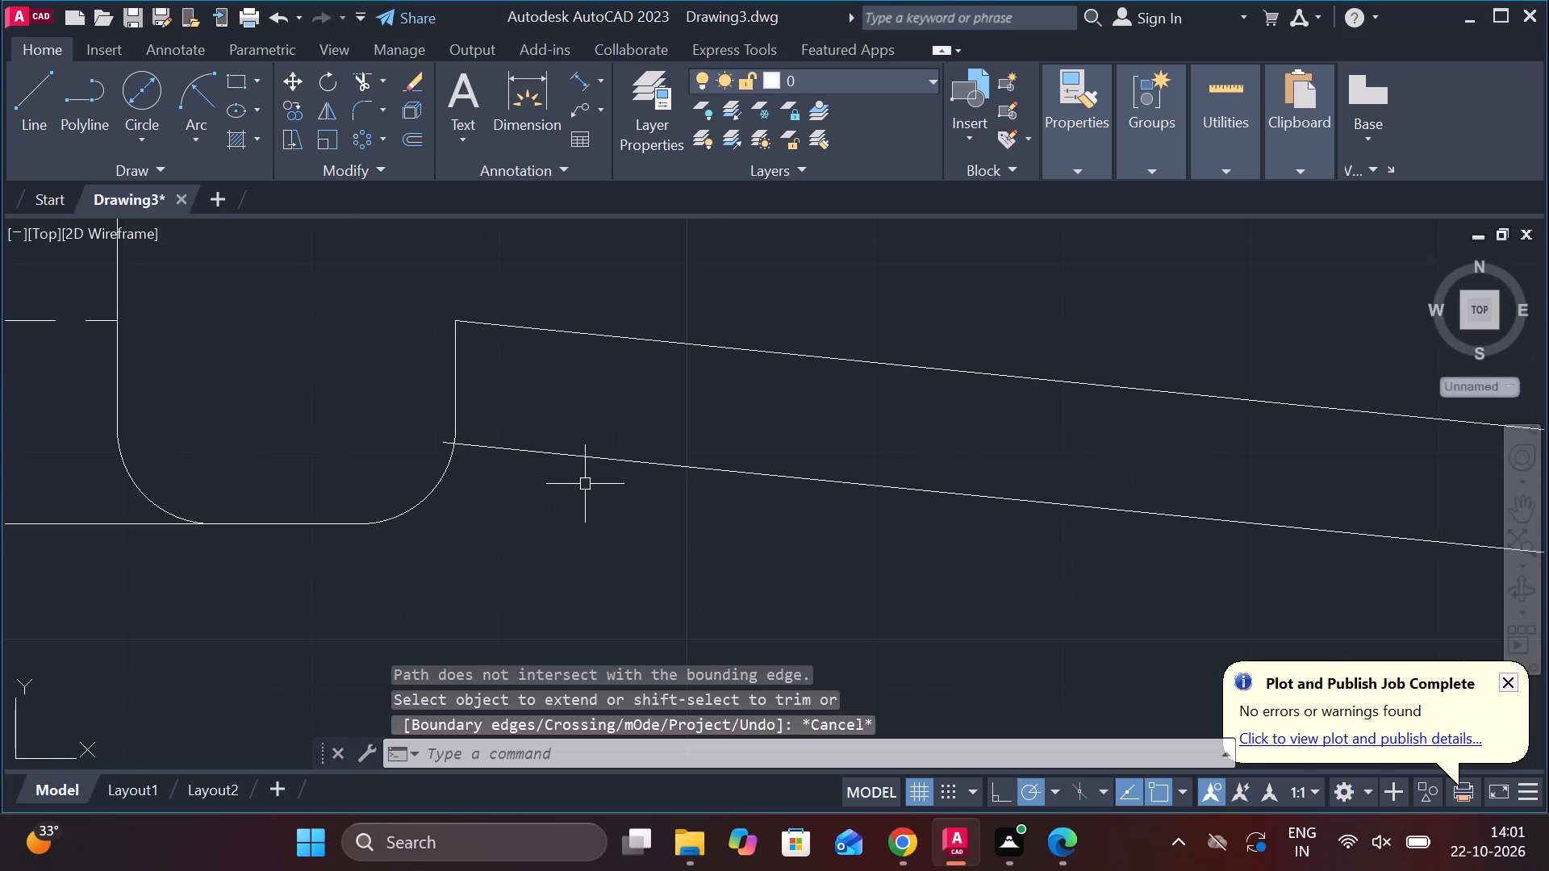
# Trim the short end of the inner sloped line that sticks out past the bracket's rounded fillet.
pyautogui.write('TR')
pyautogui.press('space')
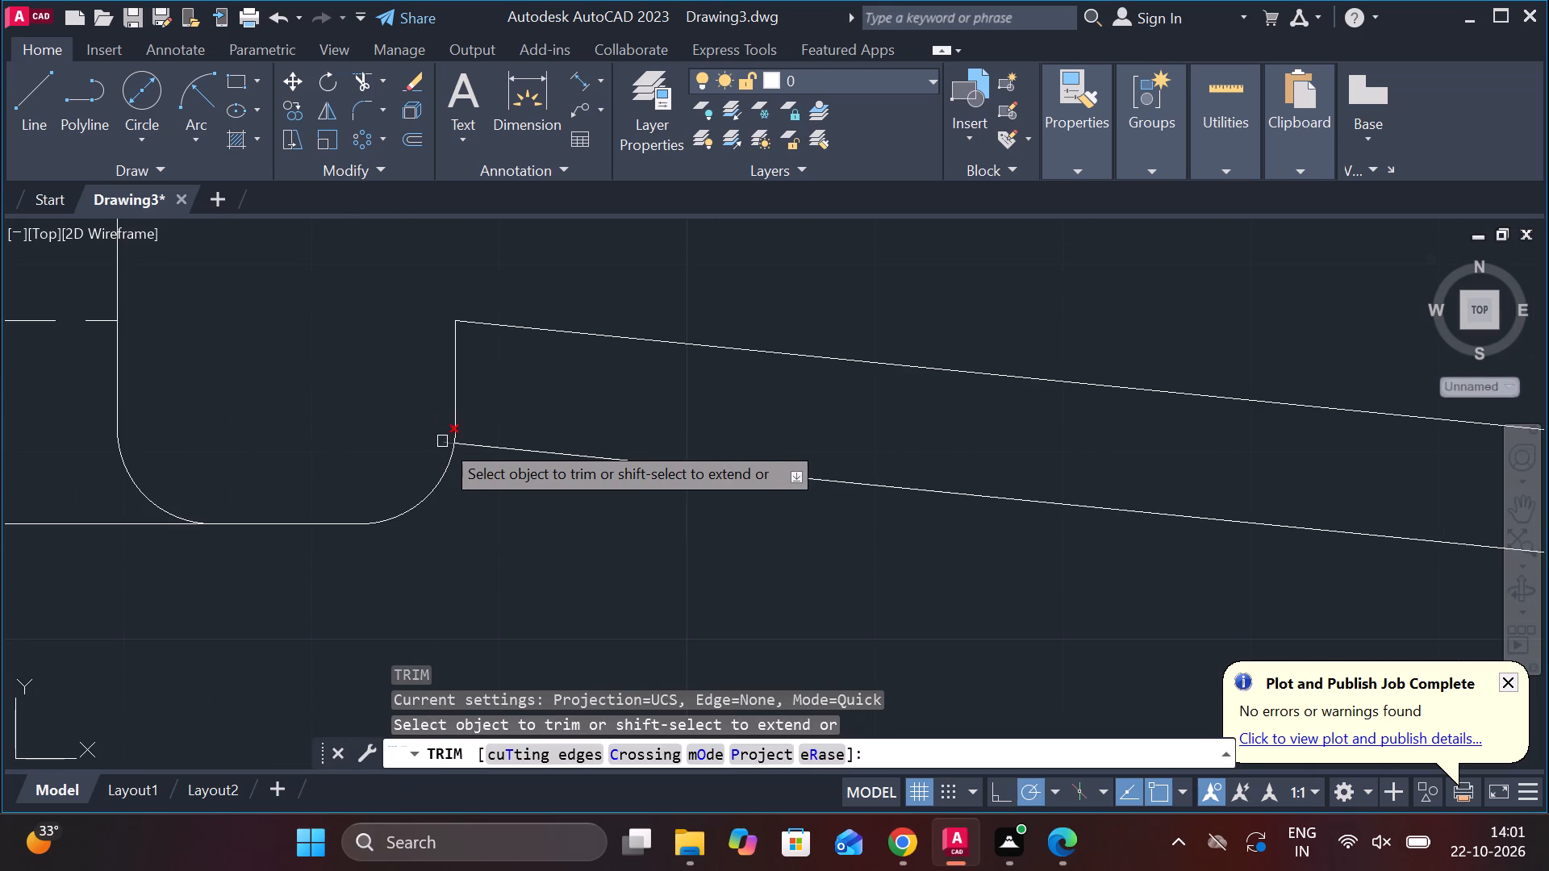
pyautogui.click(449, 441)
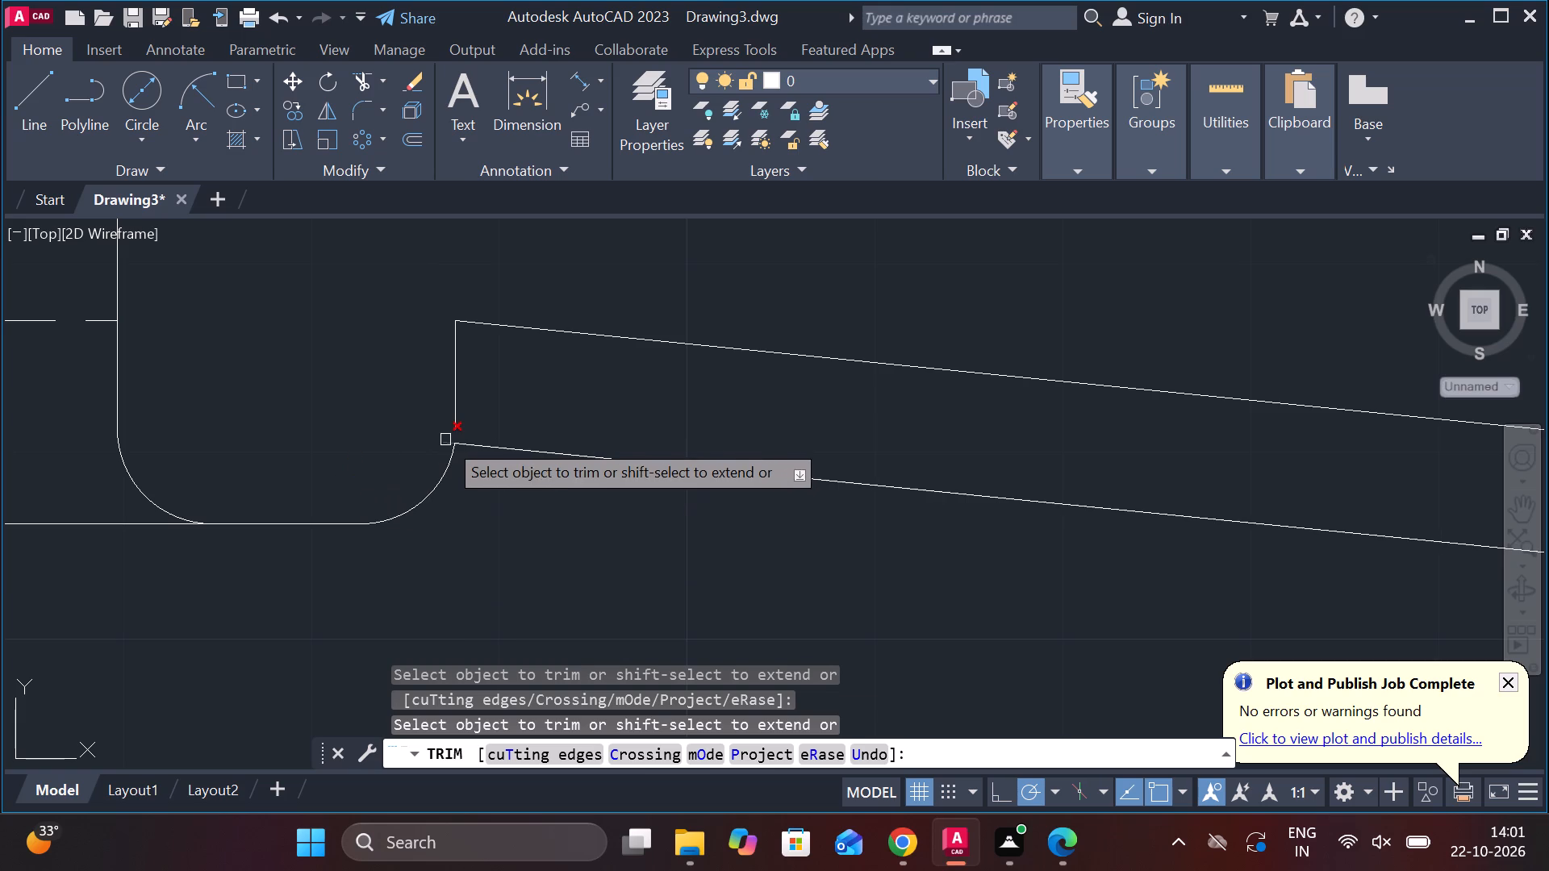
pyautogui.hotkey('ctrl', 'z')
pyautogui.scroll(2, 435, 435)
pyautogui.click(456, 450)
pyautogui.scroll(-4, 456, 450)
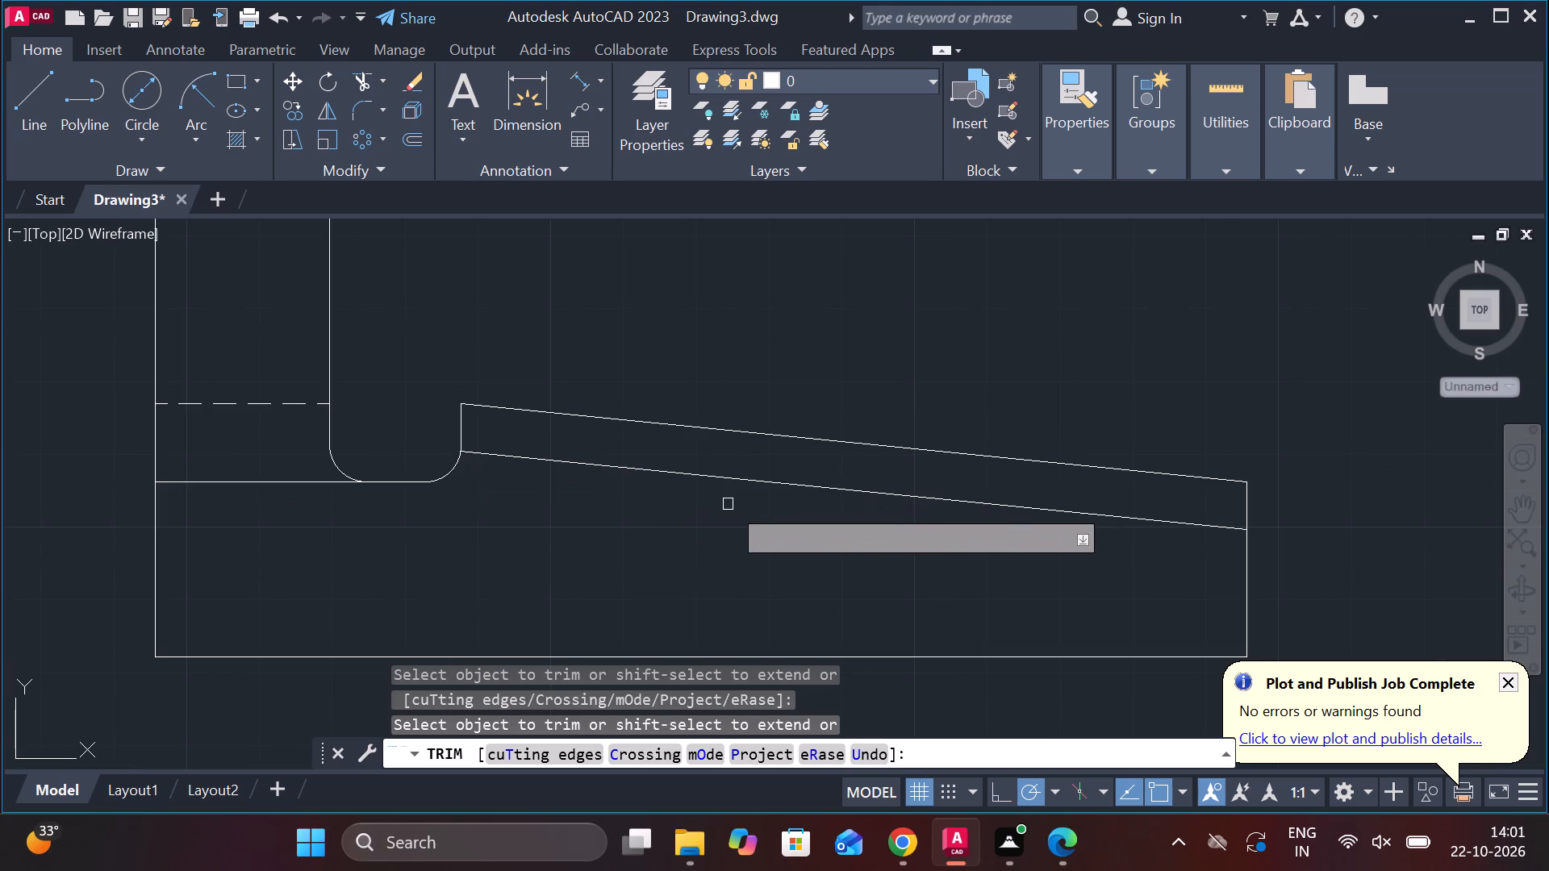
pyautogui.press('Escape')
# Set the inner sloped line of the L-bracket to the DASHED linetype.
pyautogui.click(745, 486)
pyautogui.click(1056, 179)
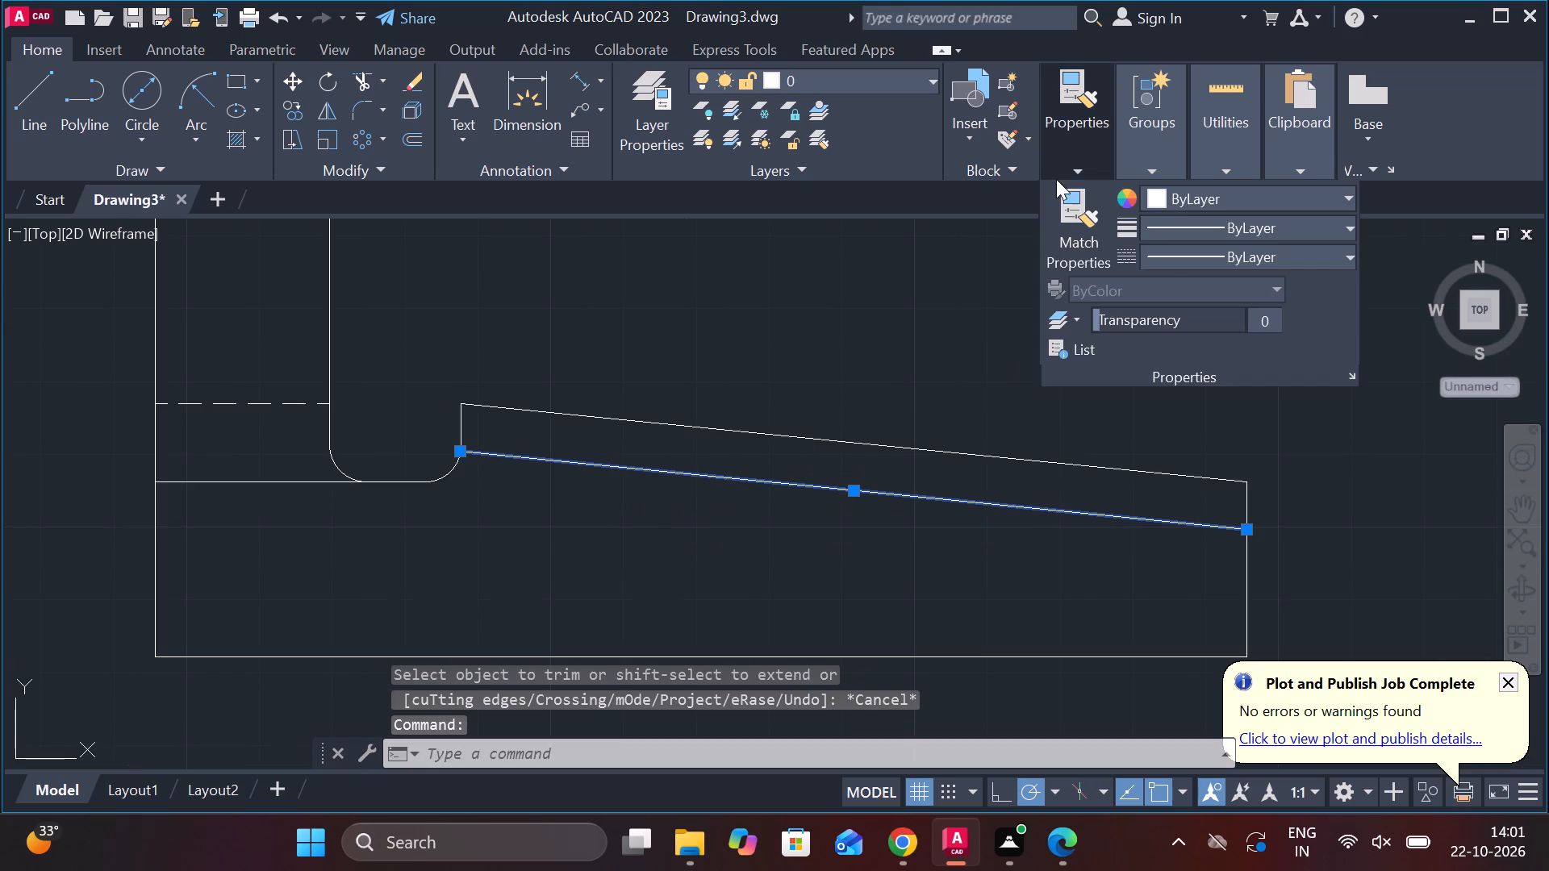
pyautogui.click(1191, 256)
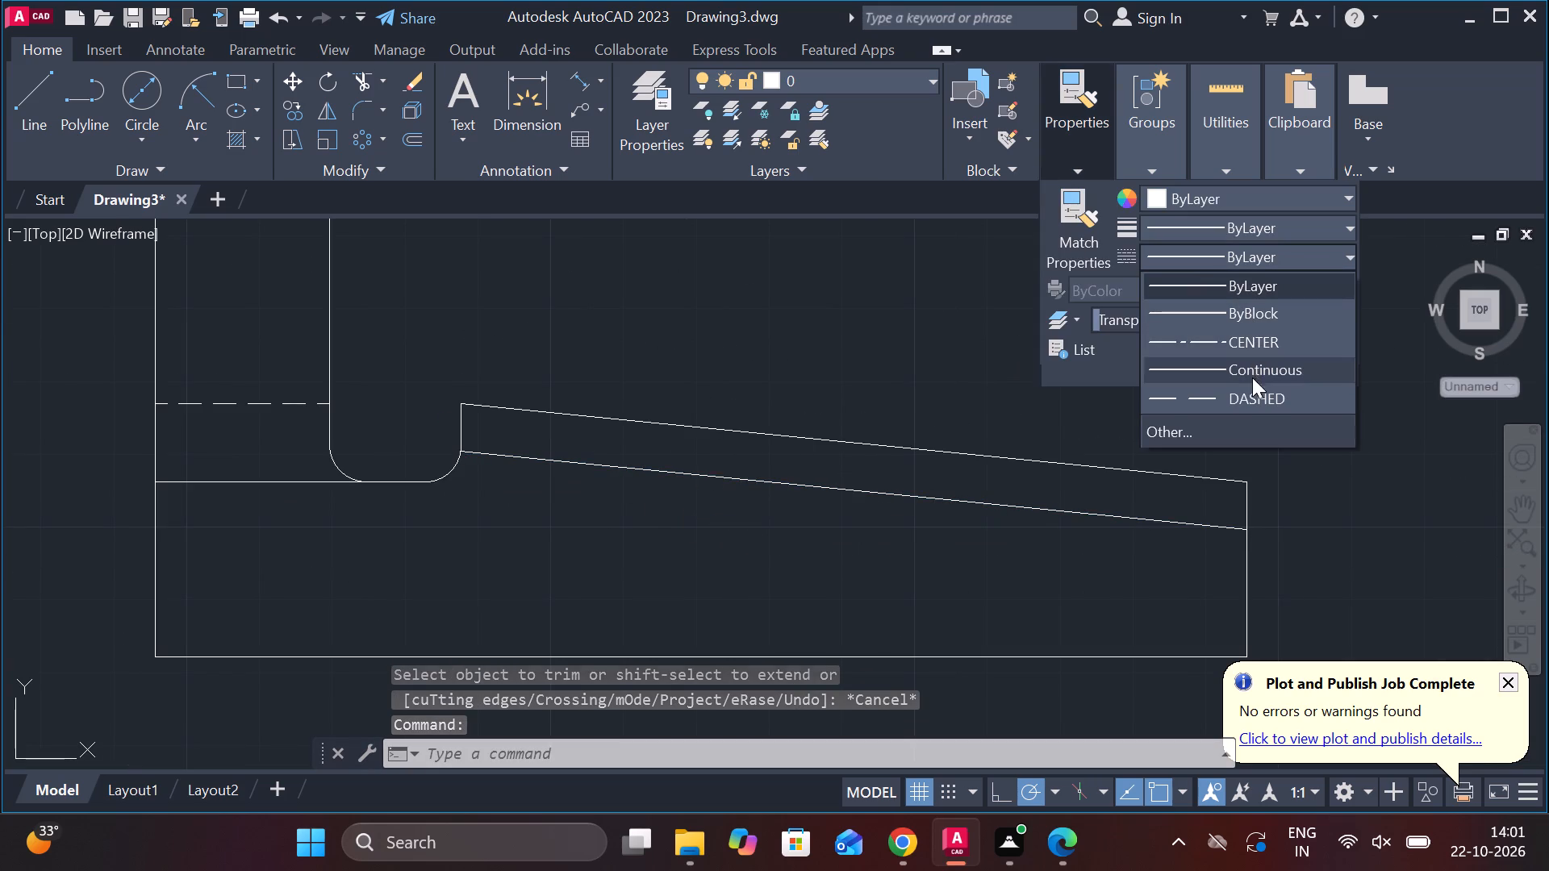
pyautogui.click(1241, 401)
pyautogui.scroll(-3, 1117, 475)
pyautogui.press('Escape')
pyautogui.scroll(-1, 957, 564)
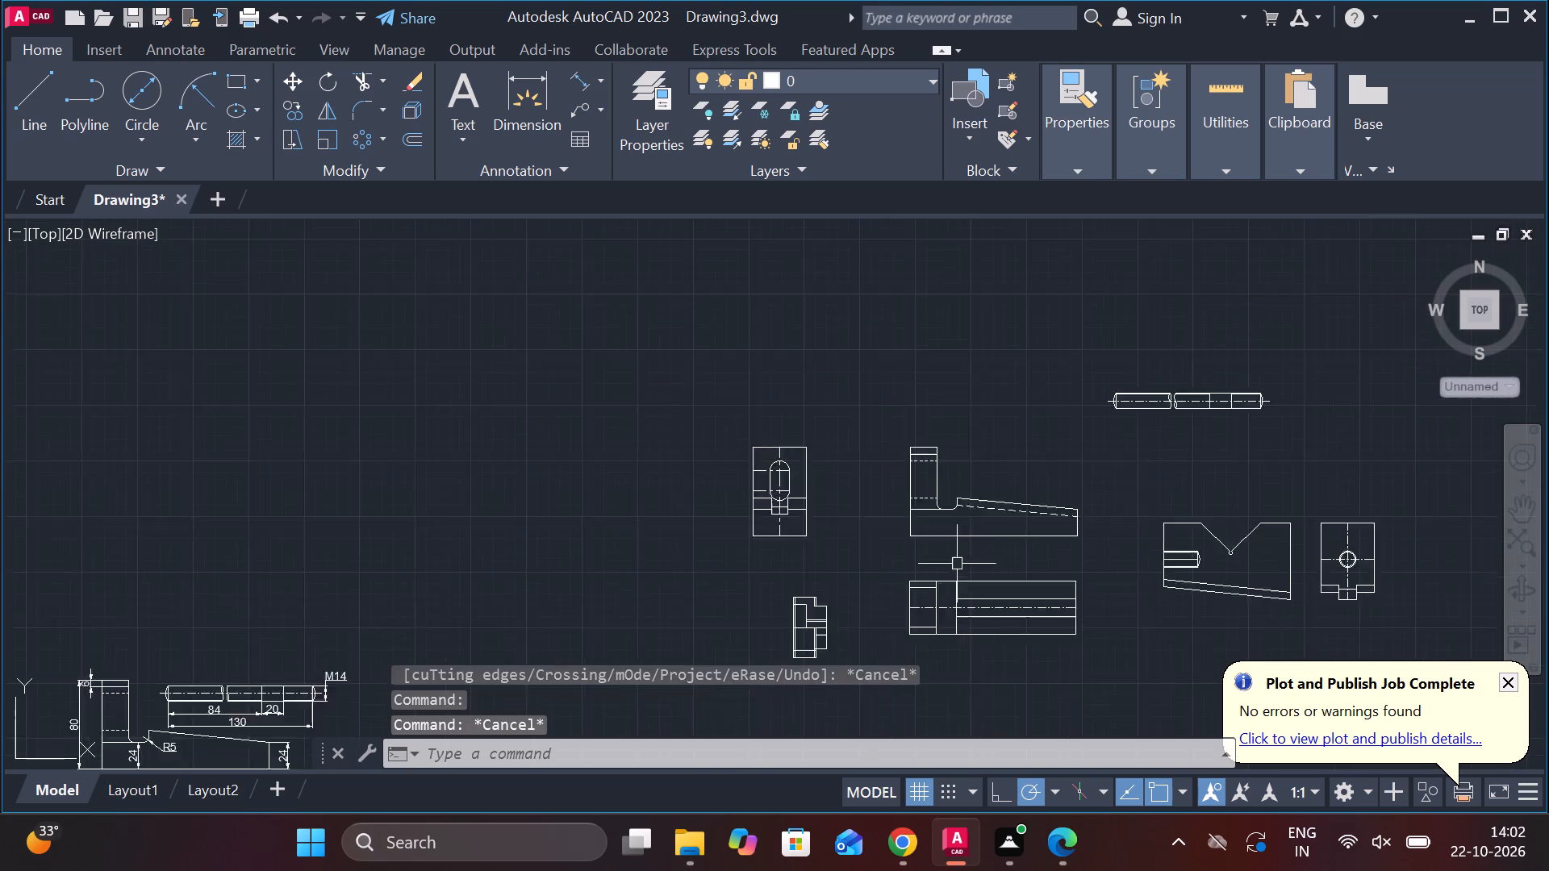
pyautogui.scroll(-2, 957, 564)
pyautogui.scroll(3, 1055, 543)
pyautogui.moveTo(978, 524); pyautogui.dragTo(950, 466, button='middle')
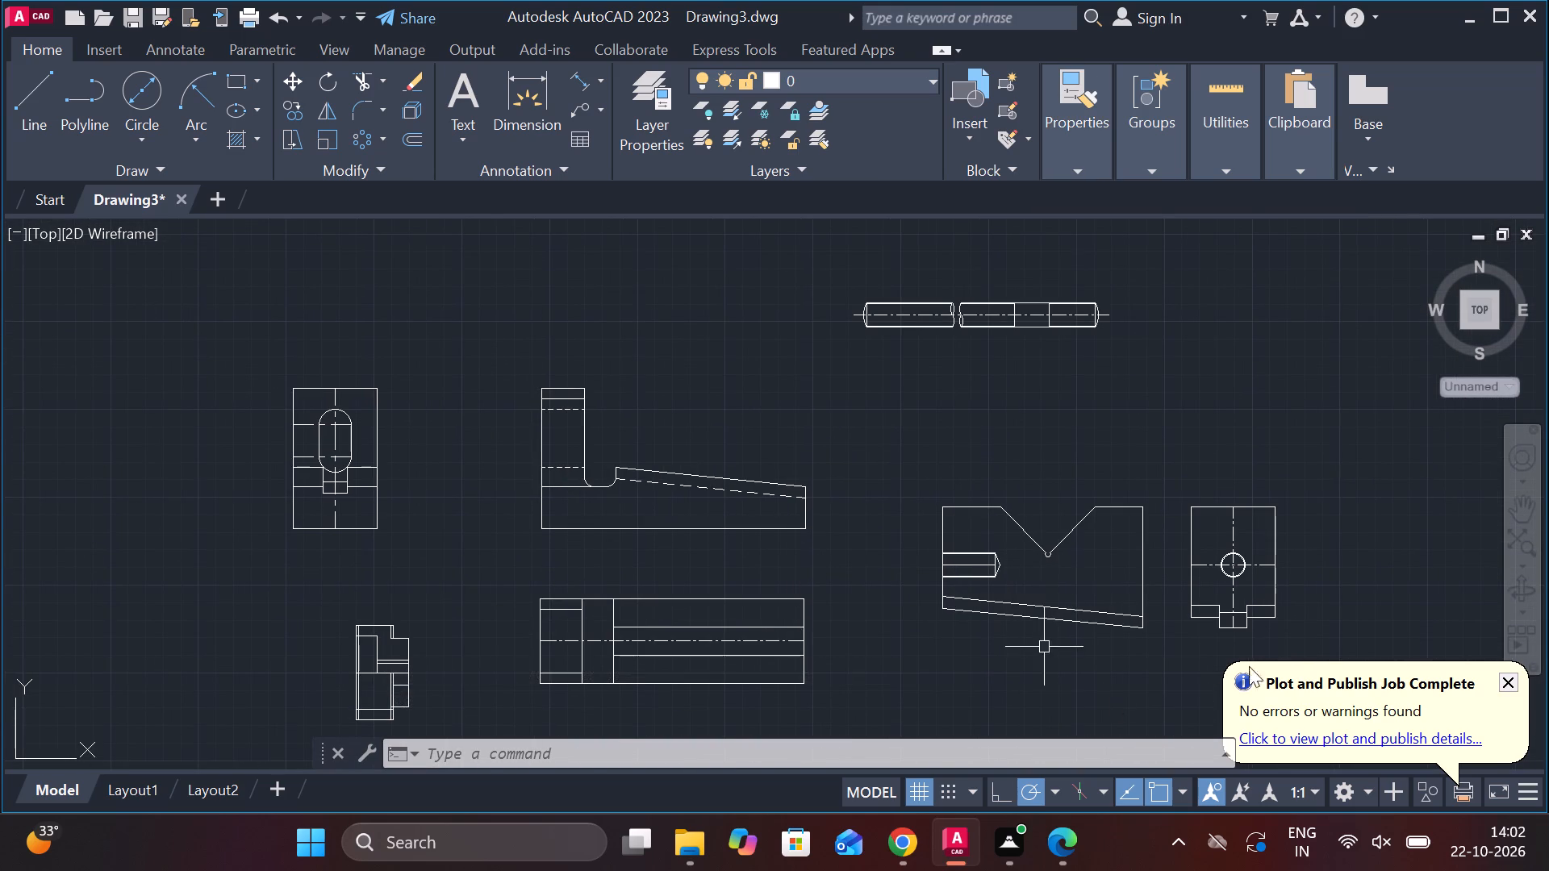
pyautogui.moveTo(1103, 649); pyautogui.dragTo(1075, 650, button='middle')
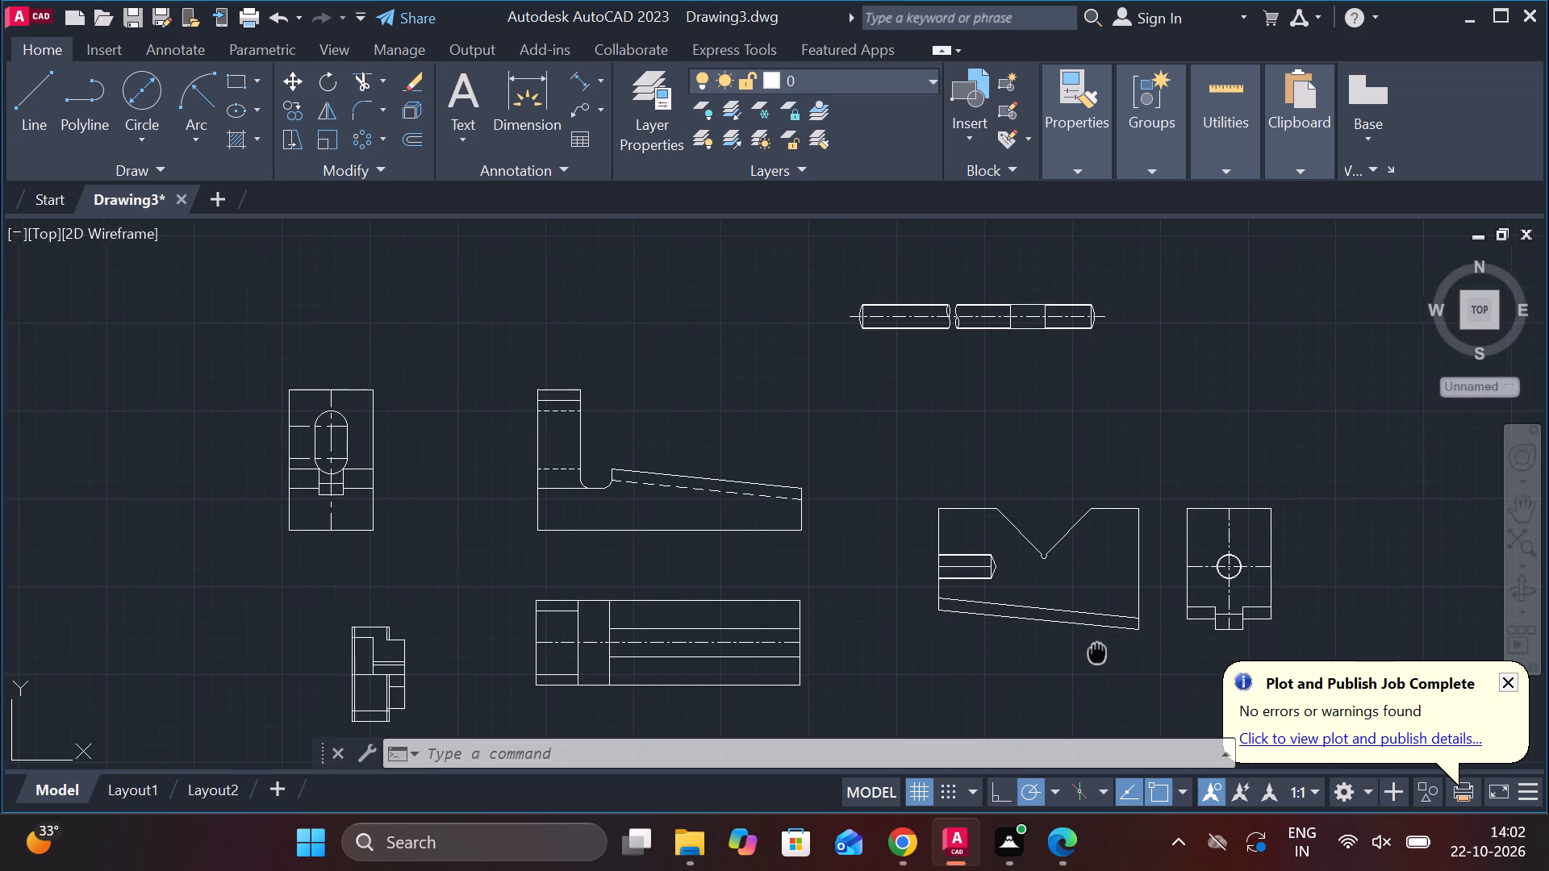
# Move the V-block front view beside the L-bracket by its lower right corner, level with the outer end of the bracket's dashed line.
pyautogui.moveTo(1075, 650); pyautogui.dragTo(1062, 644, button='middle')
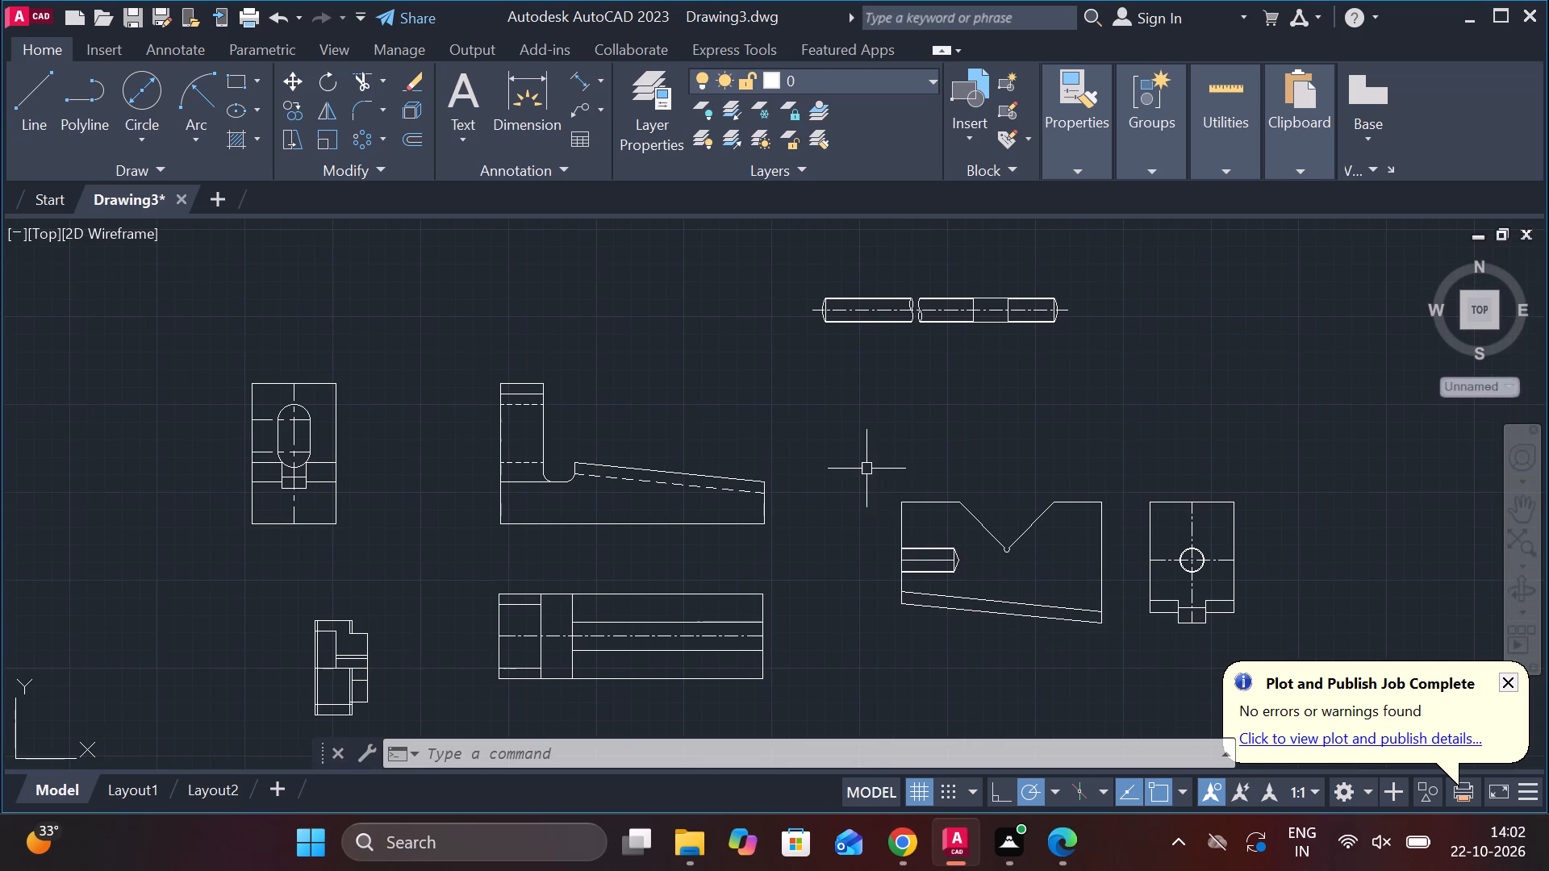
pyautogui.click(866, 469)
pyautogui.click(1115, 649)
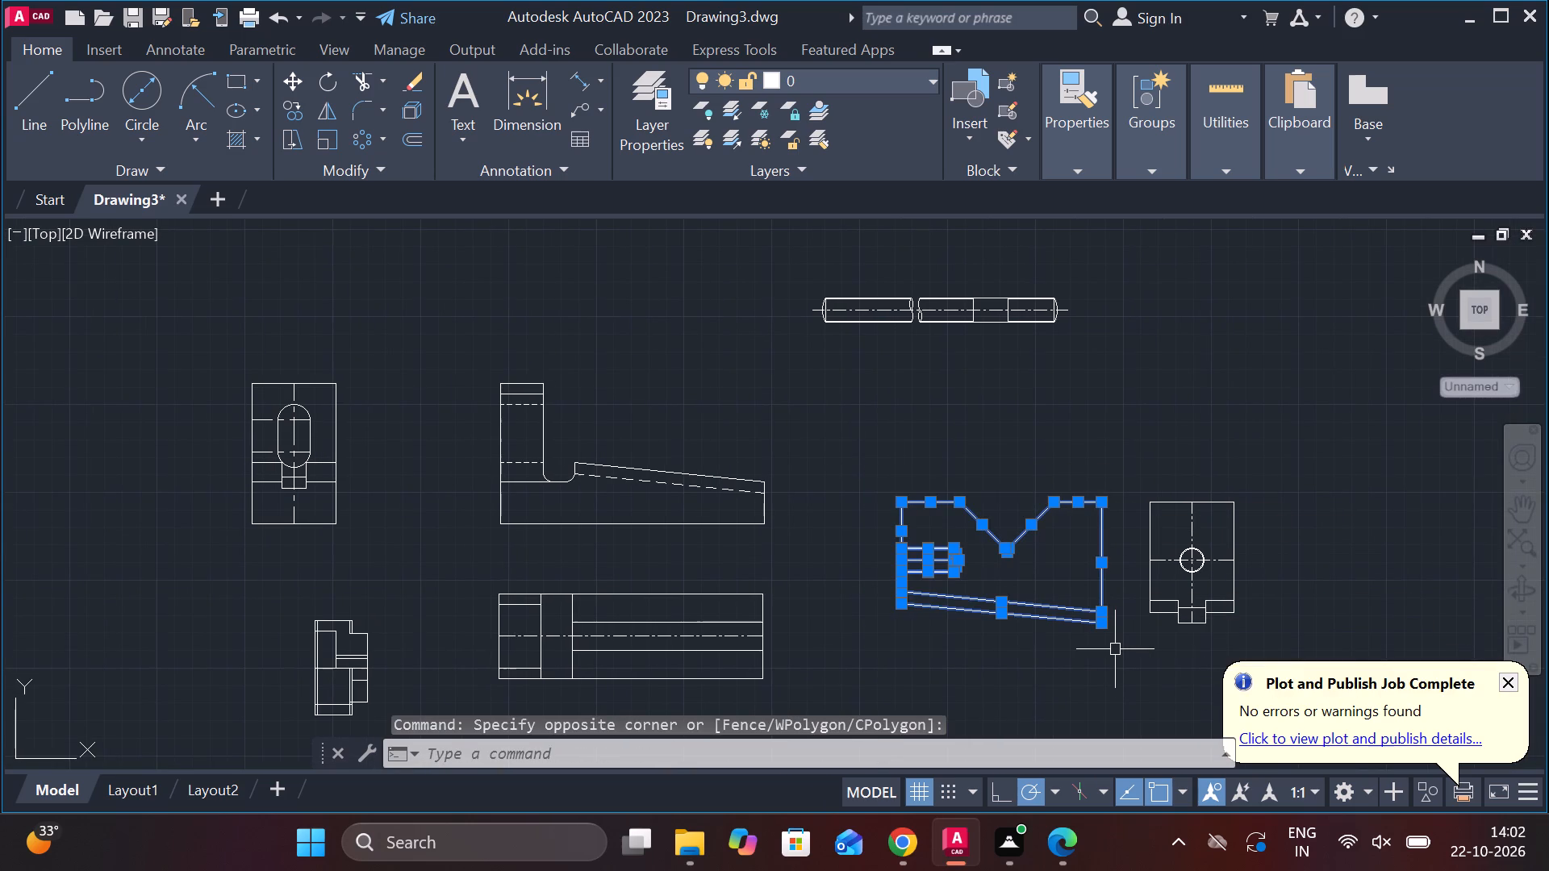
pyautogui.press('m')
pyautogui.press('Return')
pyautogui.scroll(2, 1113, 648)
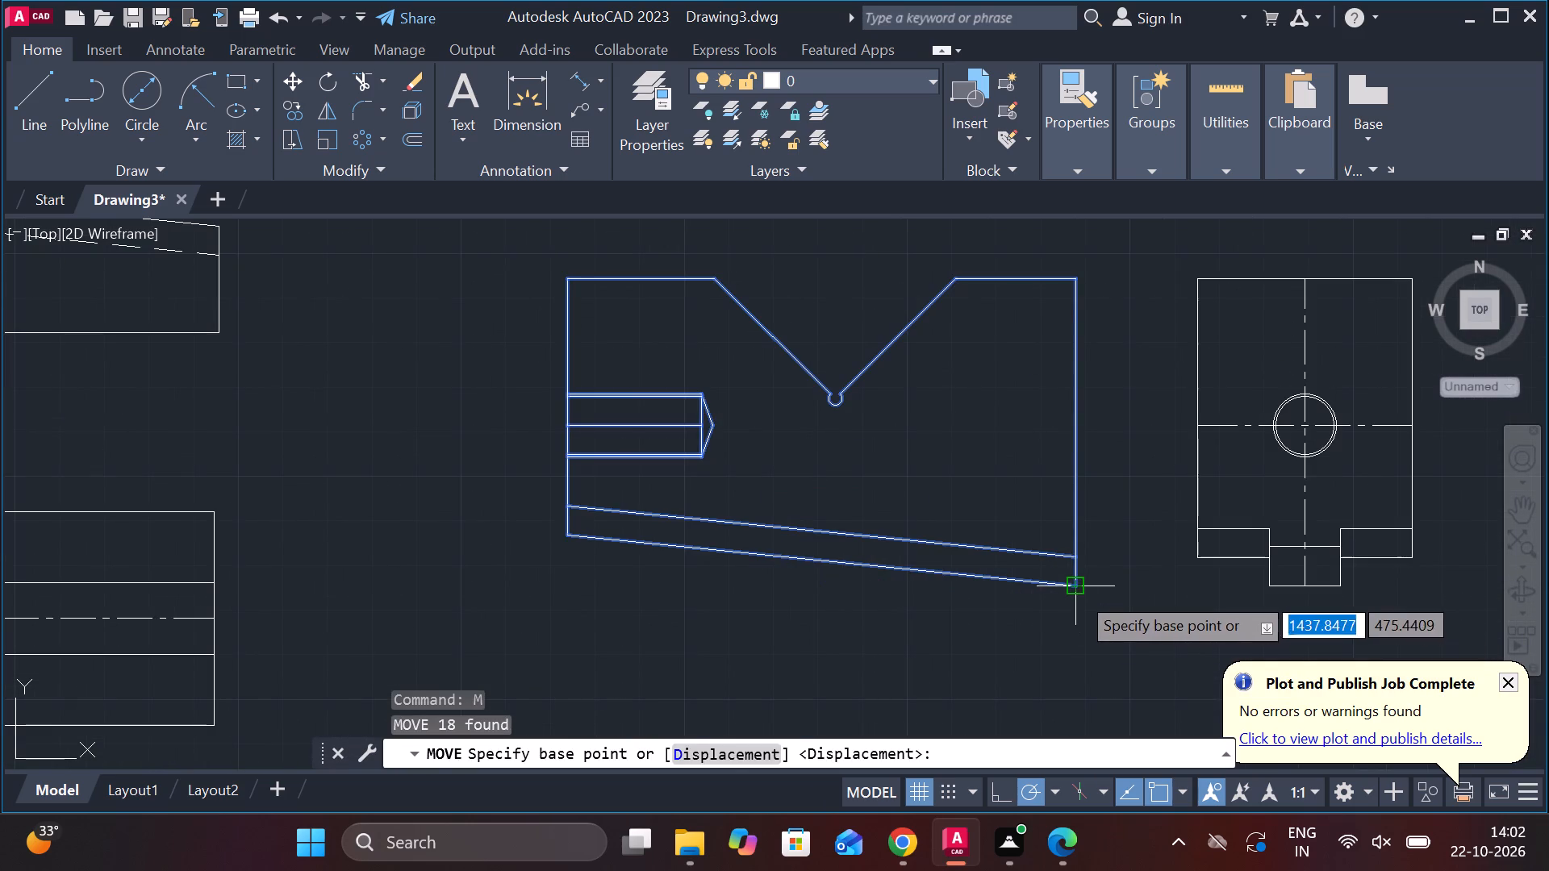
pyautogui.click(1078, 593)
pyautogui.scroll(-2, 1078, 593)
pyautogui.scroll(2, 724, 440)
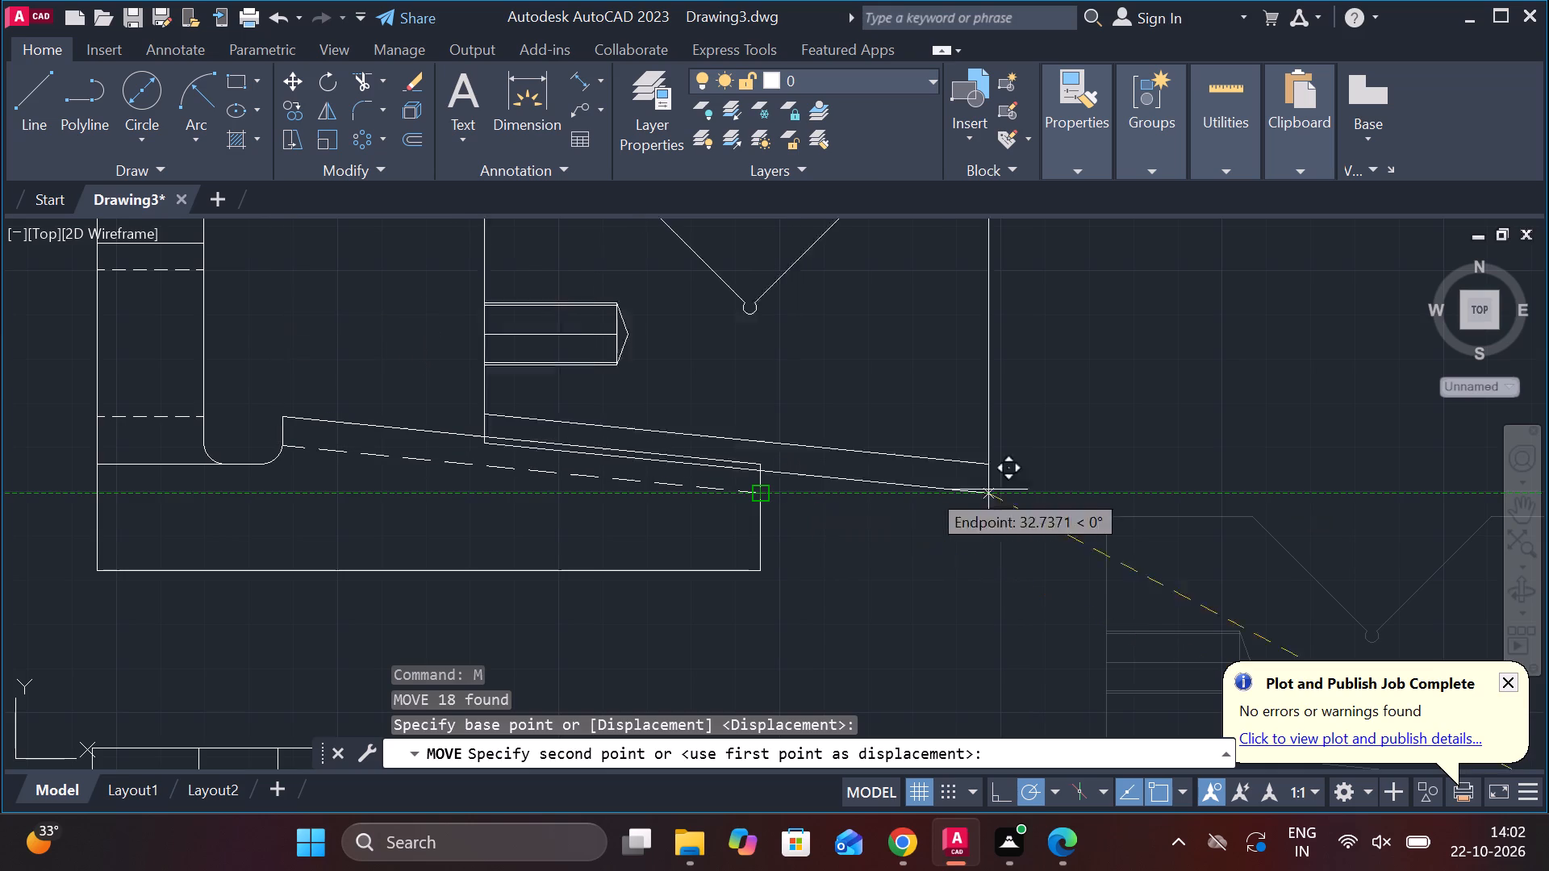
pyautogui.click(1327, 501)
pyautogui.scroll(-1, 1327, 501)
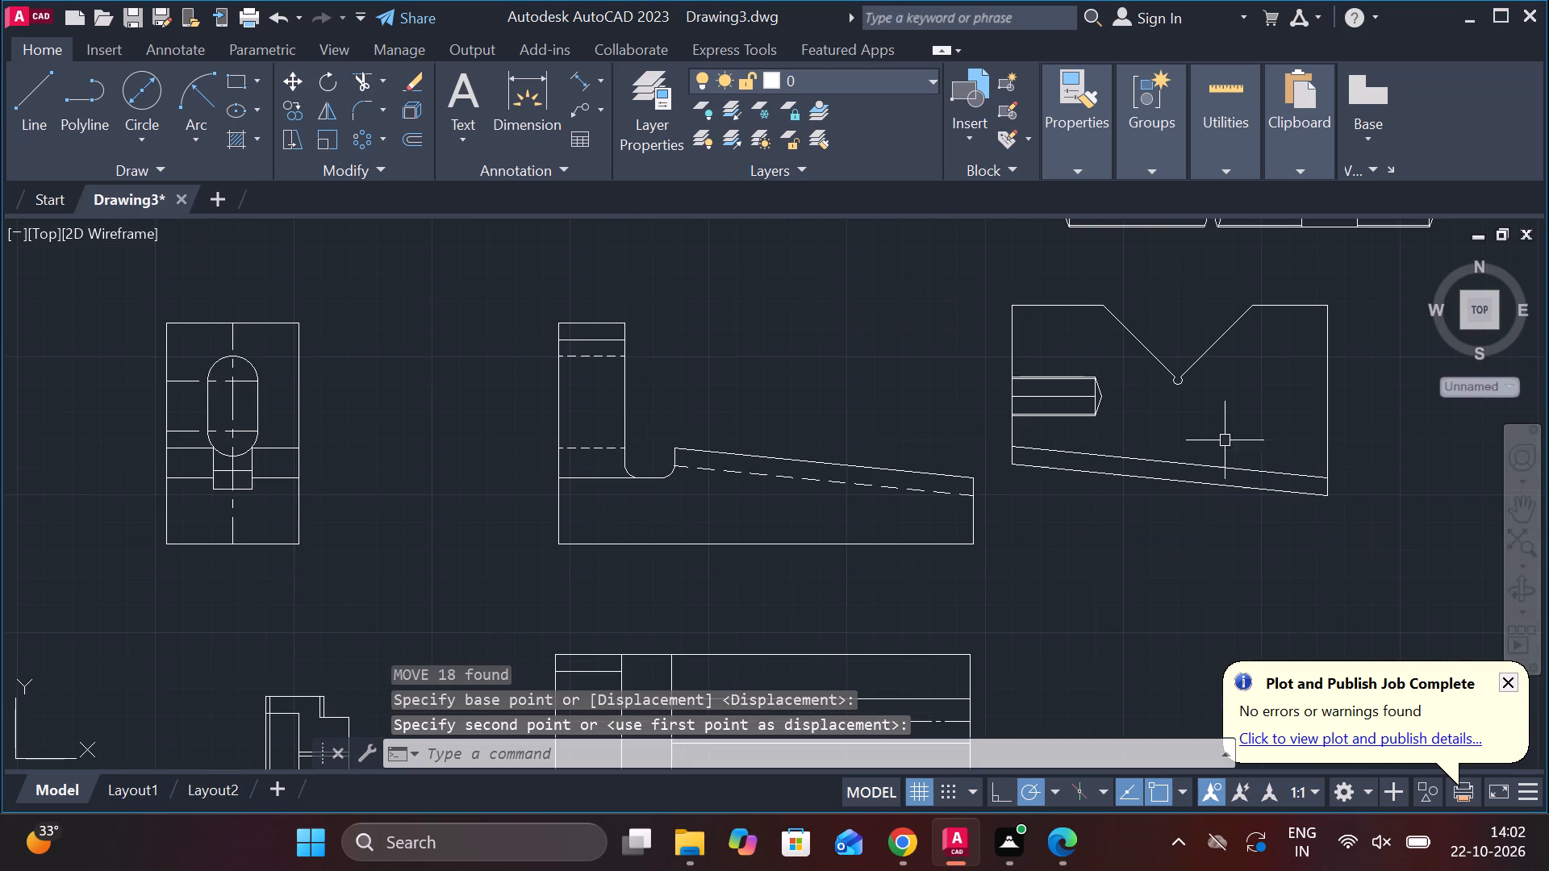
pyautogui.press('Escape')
# Move the V-block front view onto the L-bracket, placing its lower left corner at the dashed sloped line's start by the fillet.
pyautogui.click(977, 273)
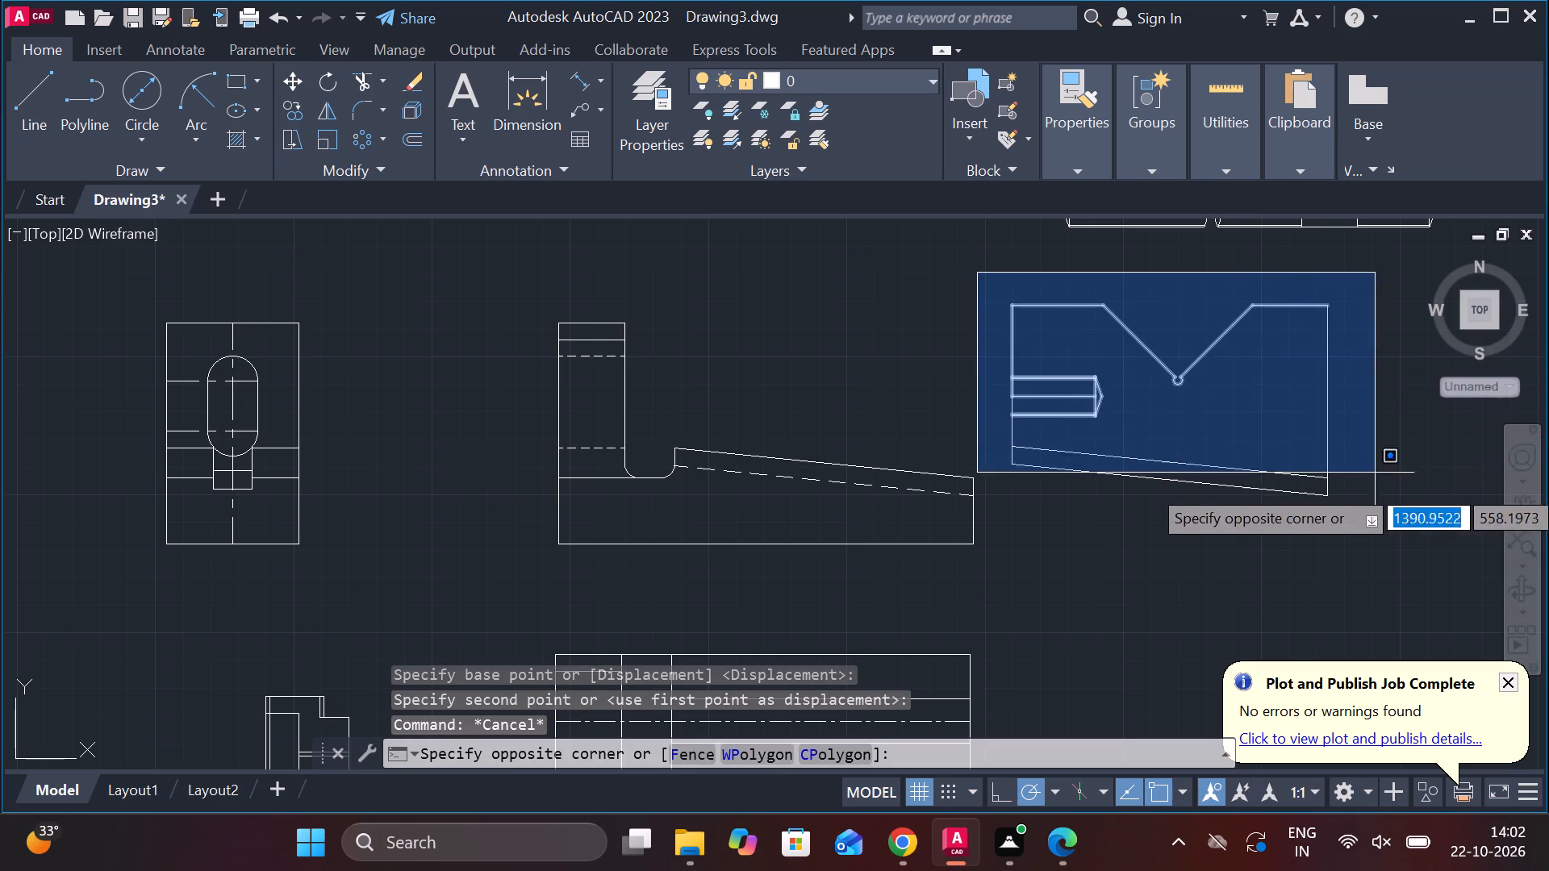
pyautogui.click(1413, 515)
pyautogui.press('m')
pyautogui.press('Return')
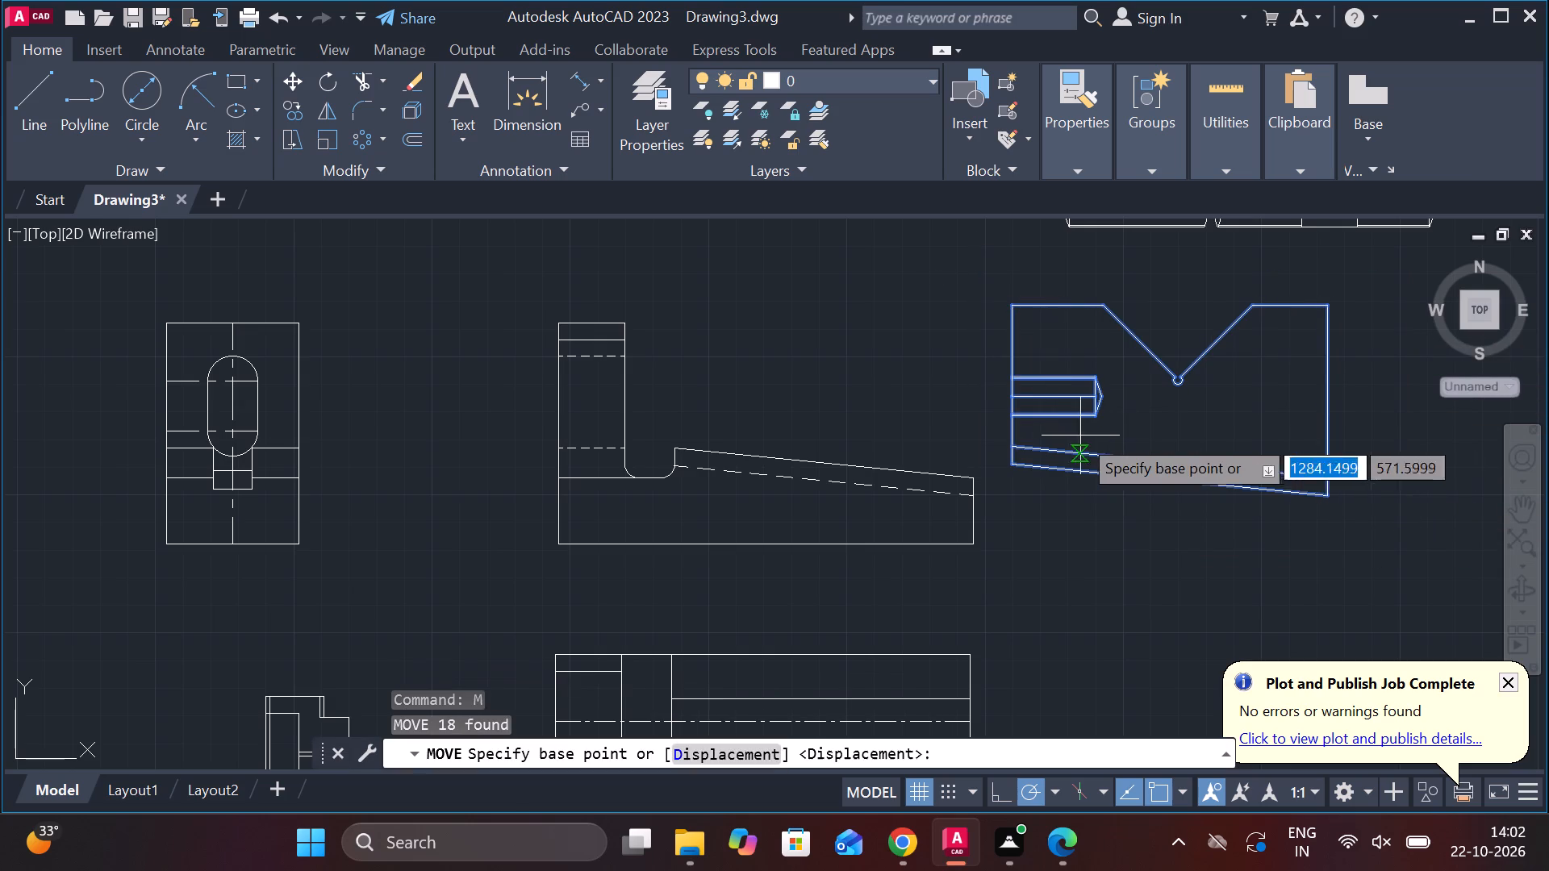
pyautogui.click(1015, 465)
pyautogui.scroll(2, 629, 478)
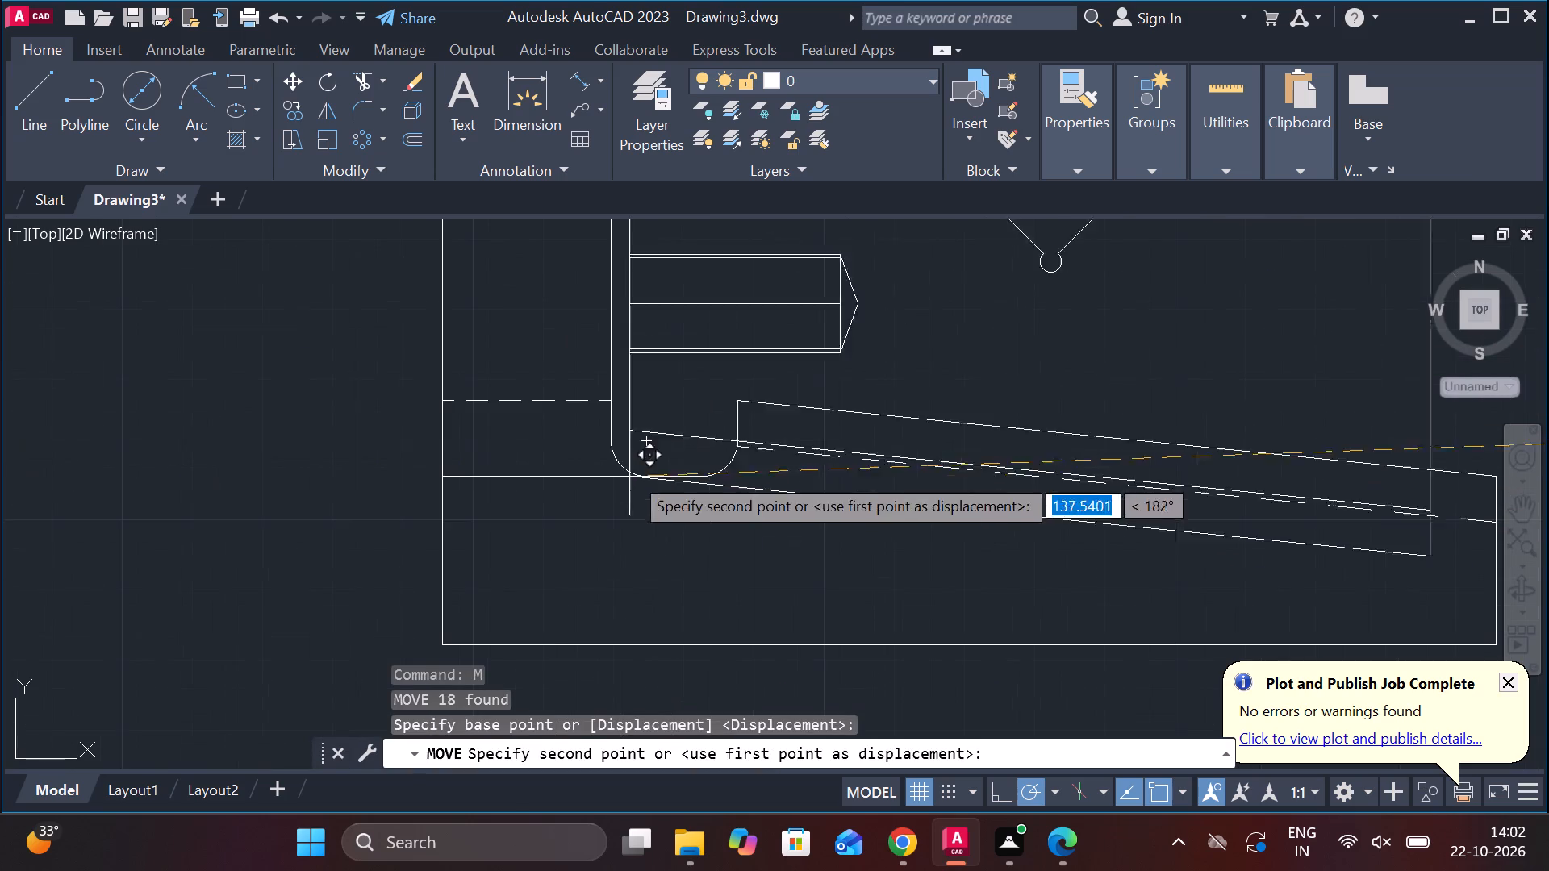
pyautogui.click(742, 448)
pyautogui.scroll(-1, 790, 456)
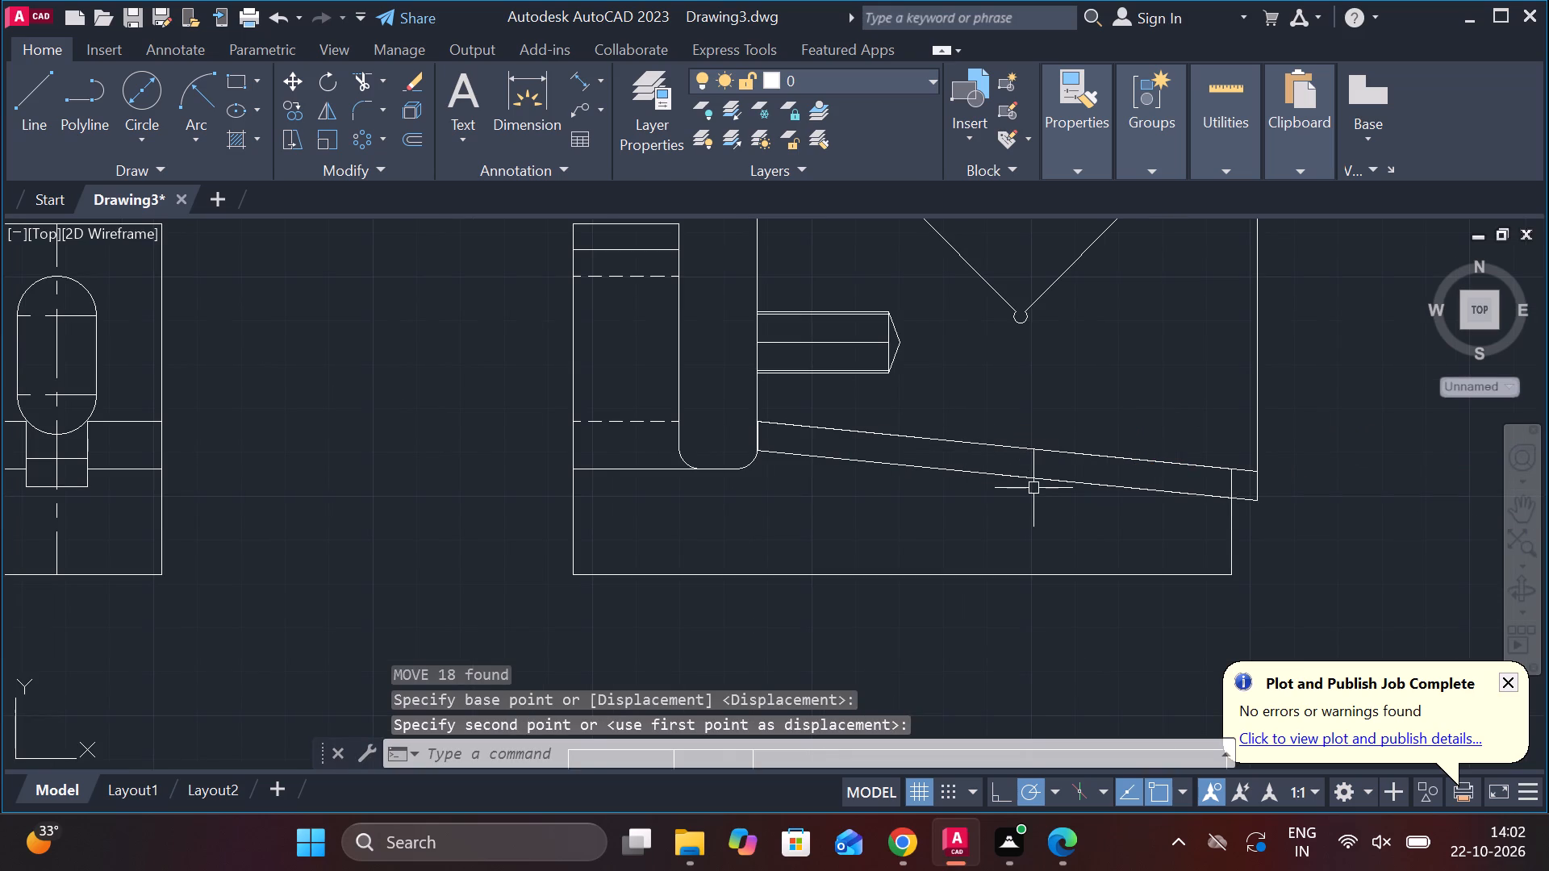
# Erase the V-block's bottom sloped edge that overlaps the L-bracket's dashed line.
pyautogui.moveTo(1030, 488); pyautogui.dragTo(870, 496, button='middle')
pyautogui.click(913, 491)
pyautogui.write('E')
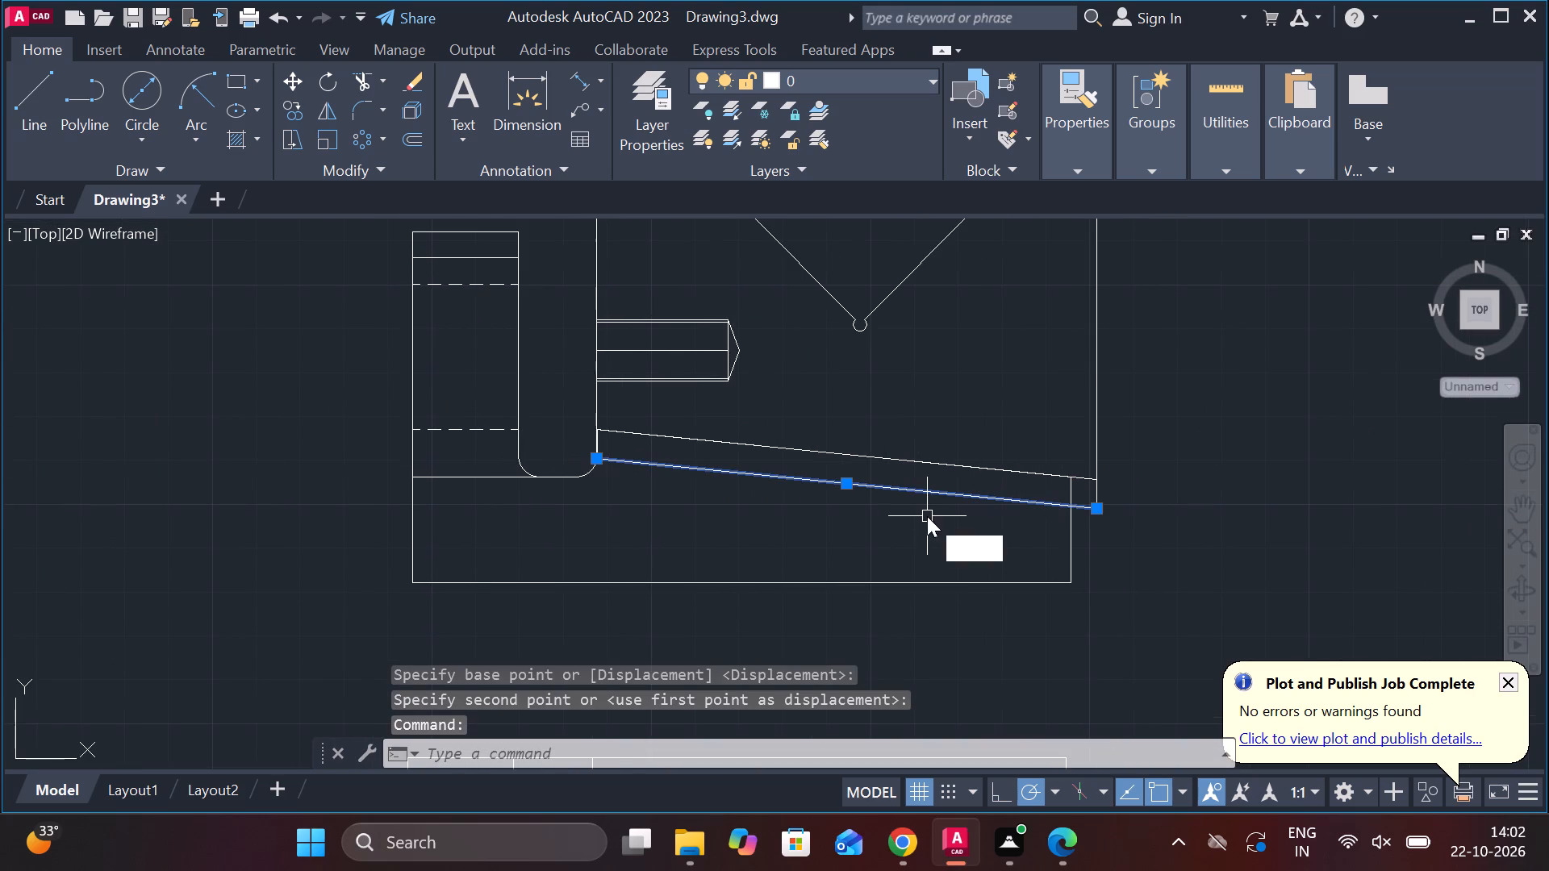
pyautogui.press('space')
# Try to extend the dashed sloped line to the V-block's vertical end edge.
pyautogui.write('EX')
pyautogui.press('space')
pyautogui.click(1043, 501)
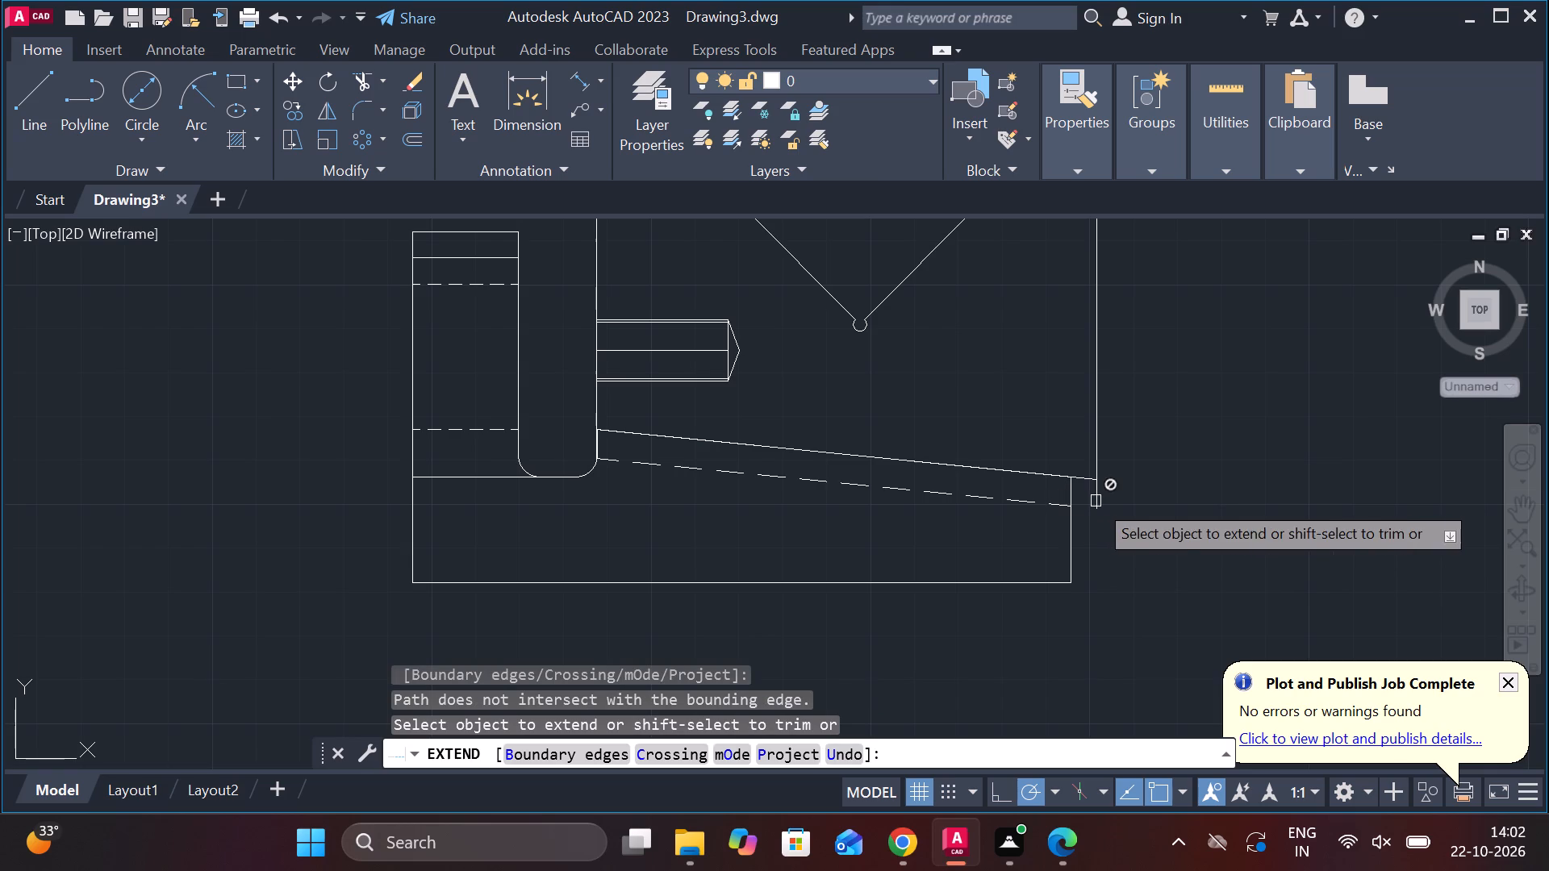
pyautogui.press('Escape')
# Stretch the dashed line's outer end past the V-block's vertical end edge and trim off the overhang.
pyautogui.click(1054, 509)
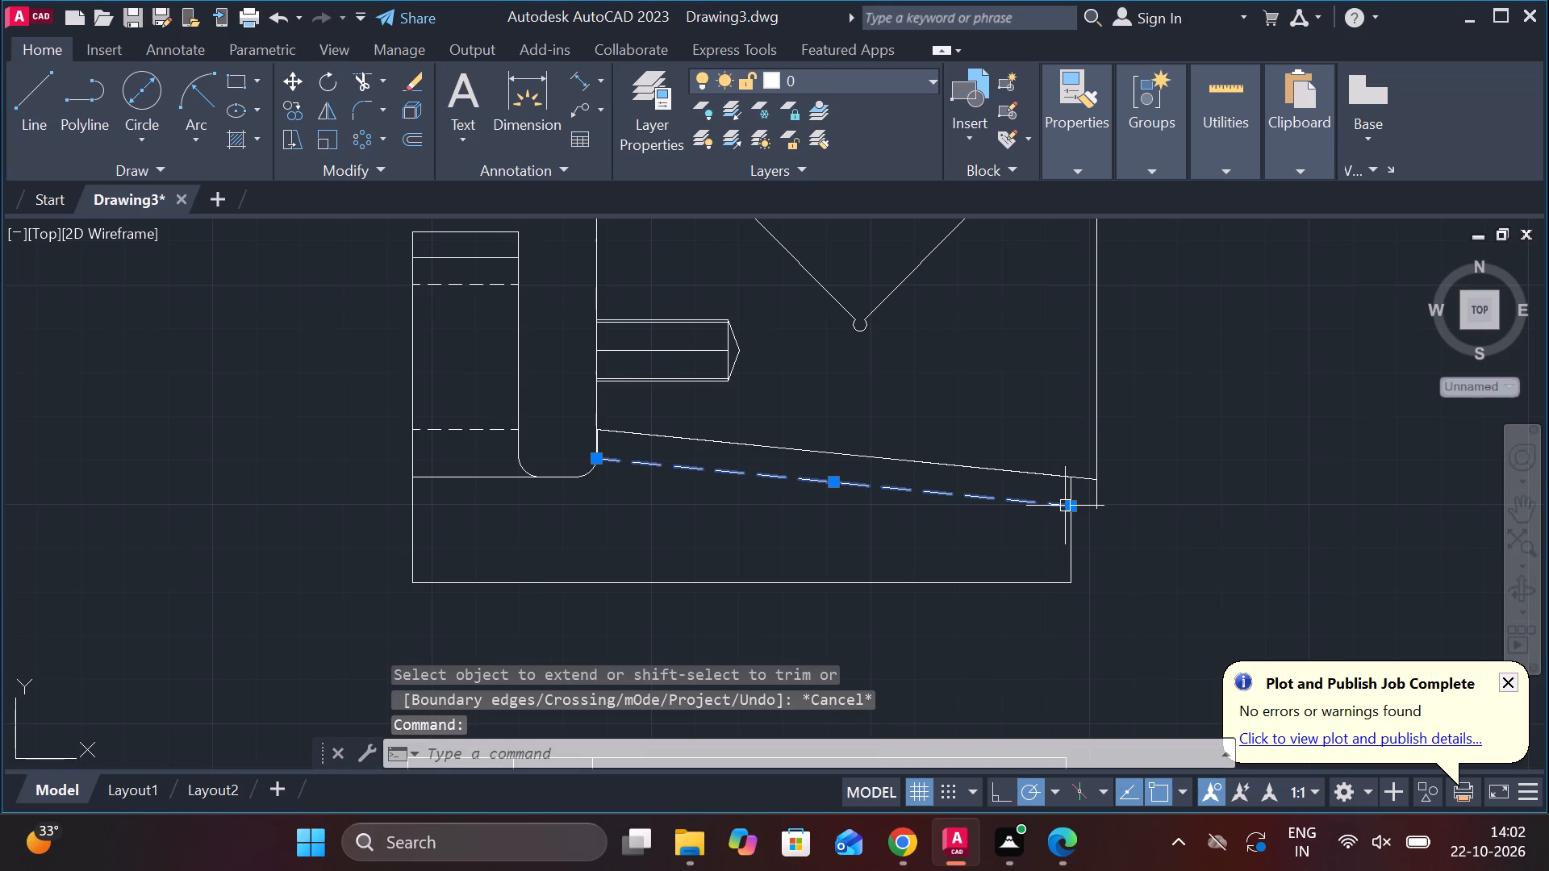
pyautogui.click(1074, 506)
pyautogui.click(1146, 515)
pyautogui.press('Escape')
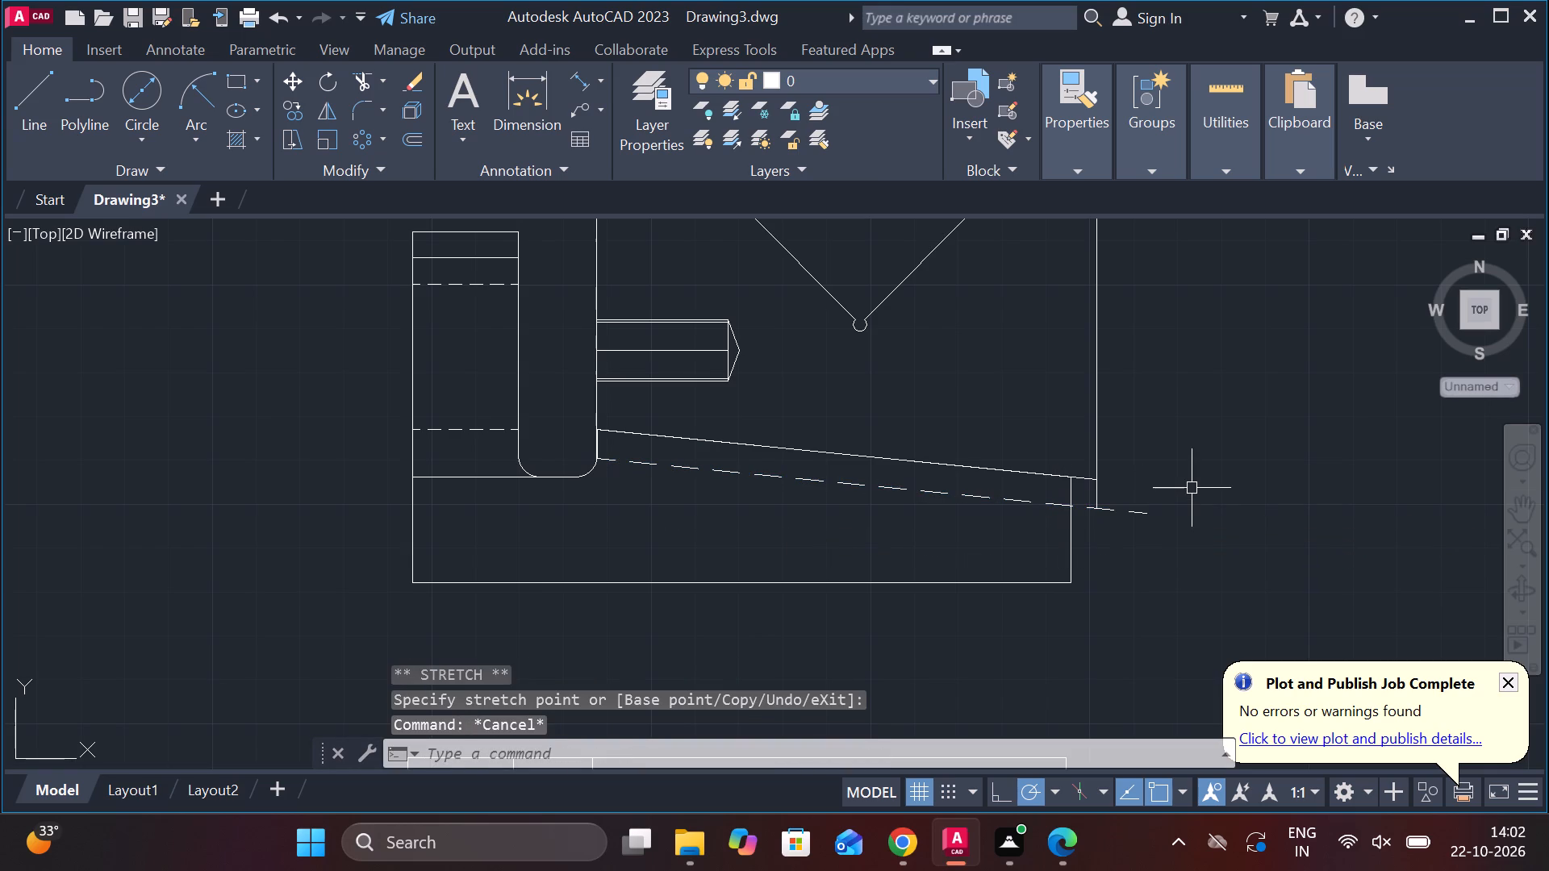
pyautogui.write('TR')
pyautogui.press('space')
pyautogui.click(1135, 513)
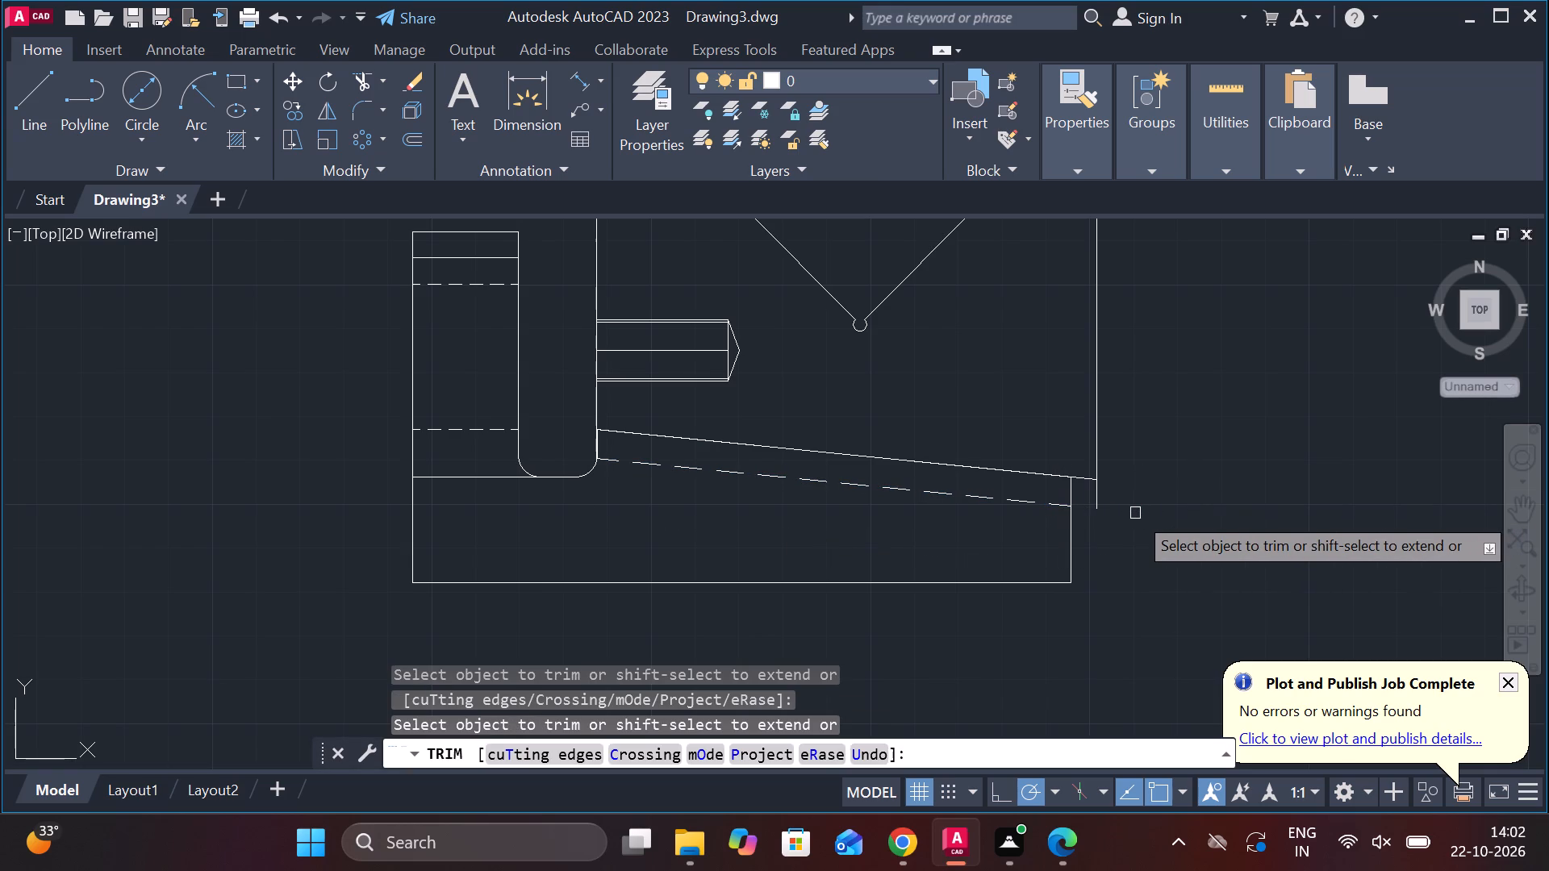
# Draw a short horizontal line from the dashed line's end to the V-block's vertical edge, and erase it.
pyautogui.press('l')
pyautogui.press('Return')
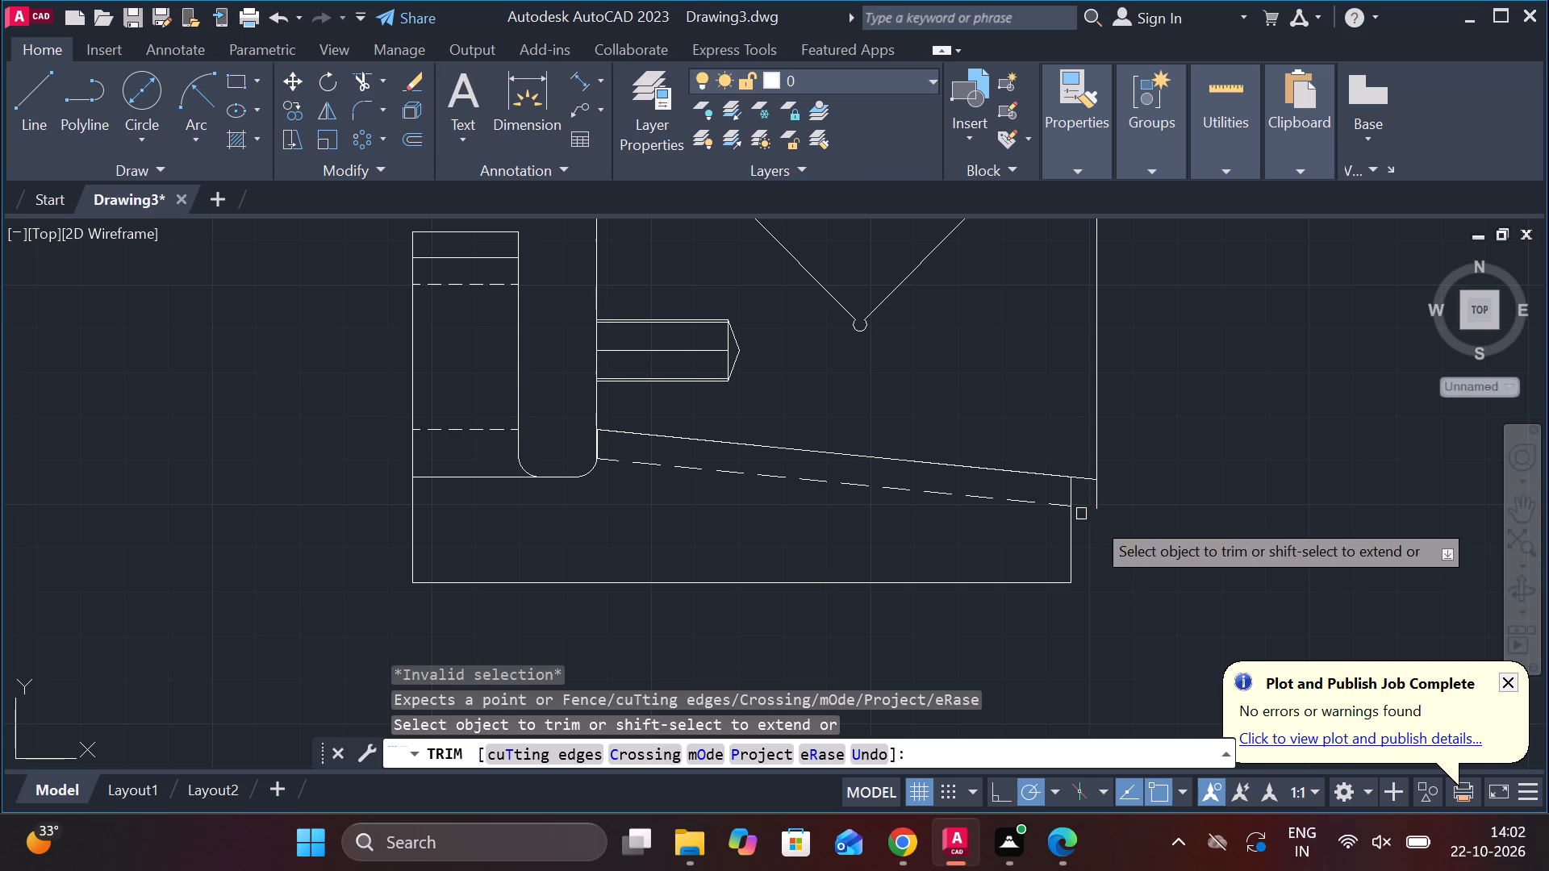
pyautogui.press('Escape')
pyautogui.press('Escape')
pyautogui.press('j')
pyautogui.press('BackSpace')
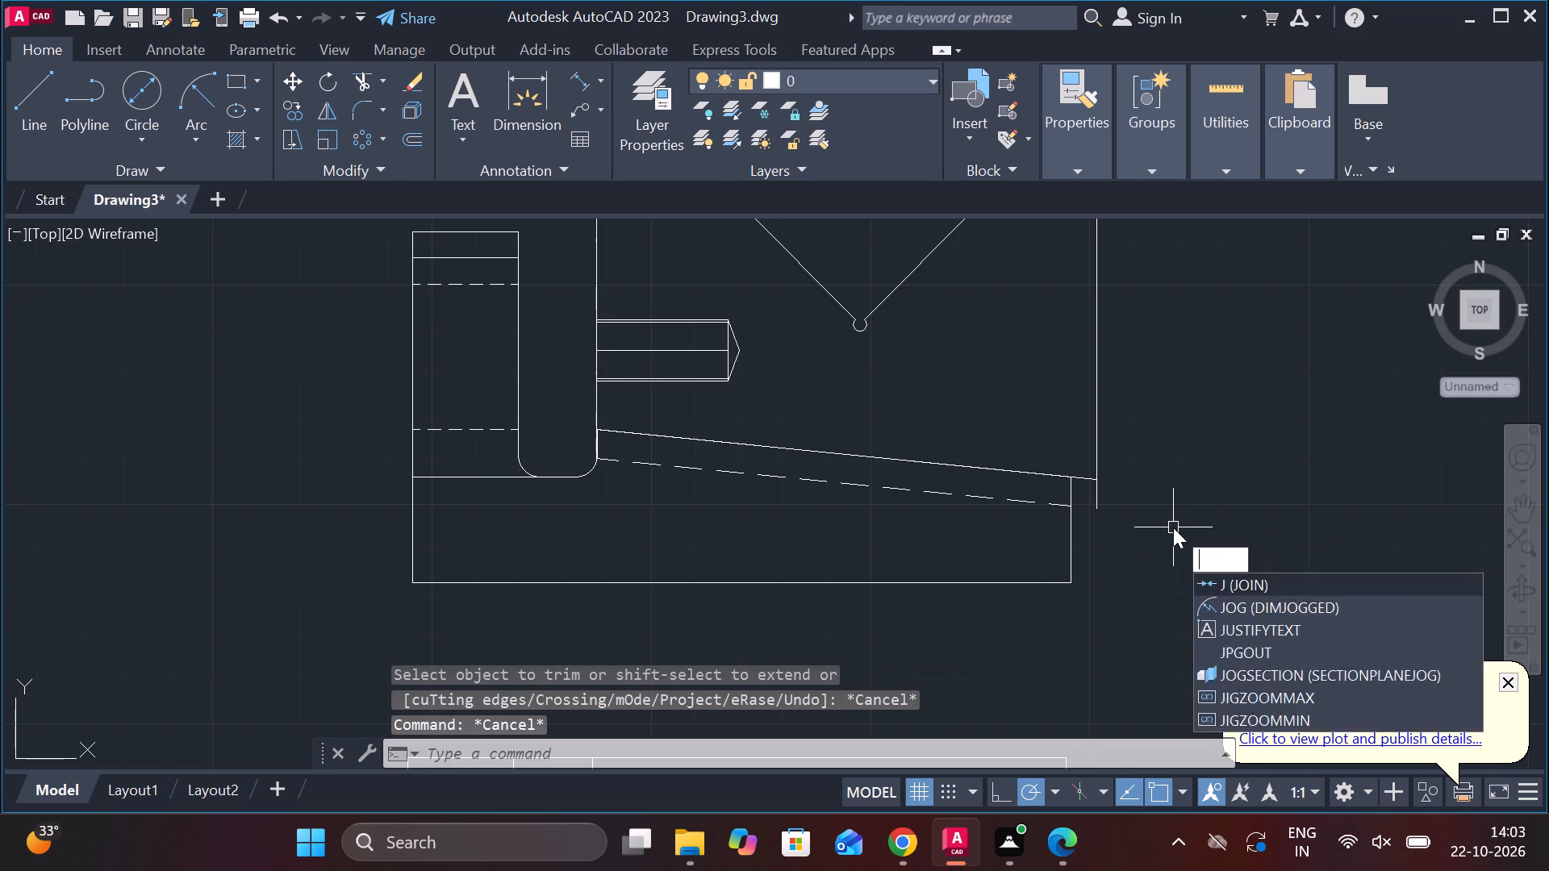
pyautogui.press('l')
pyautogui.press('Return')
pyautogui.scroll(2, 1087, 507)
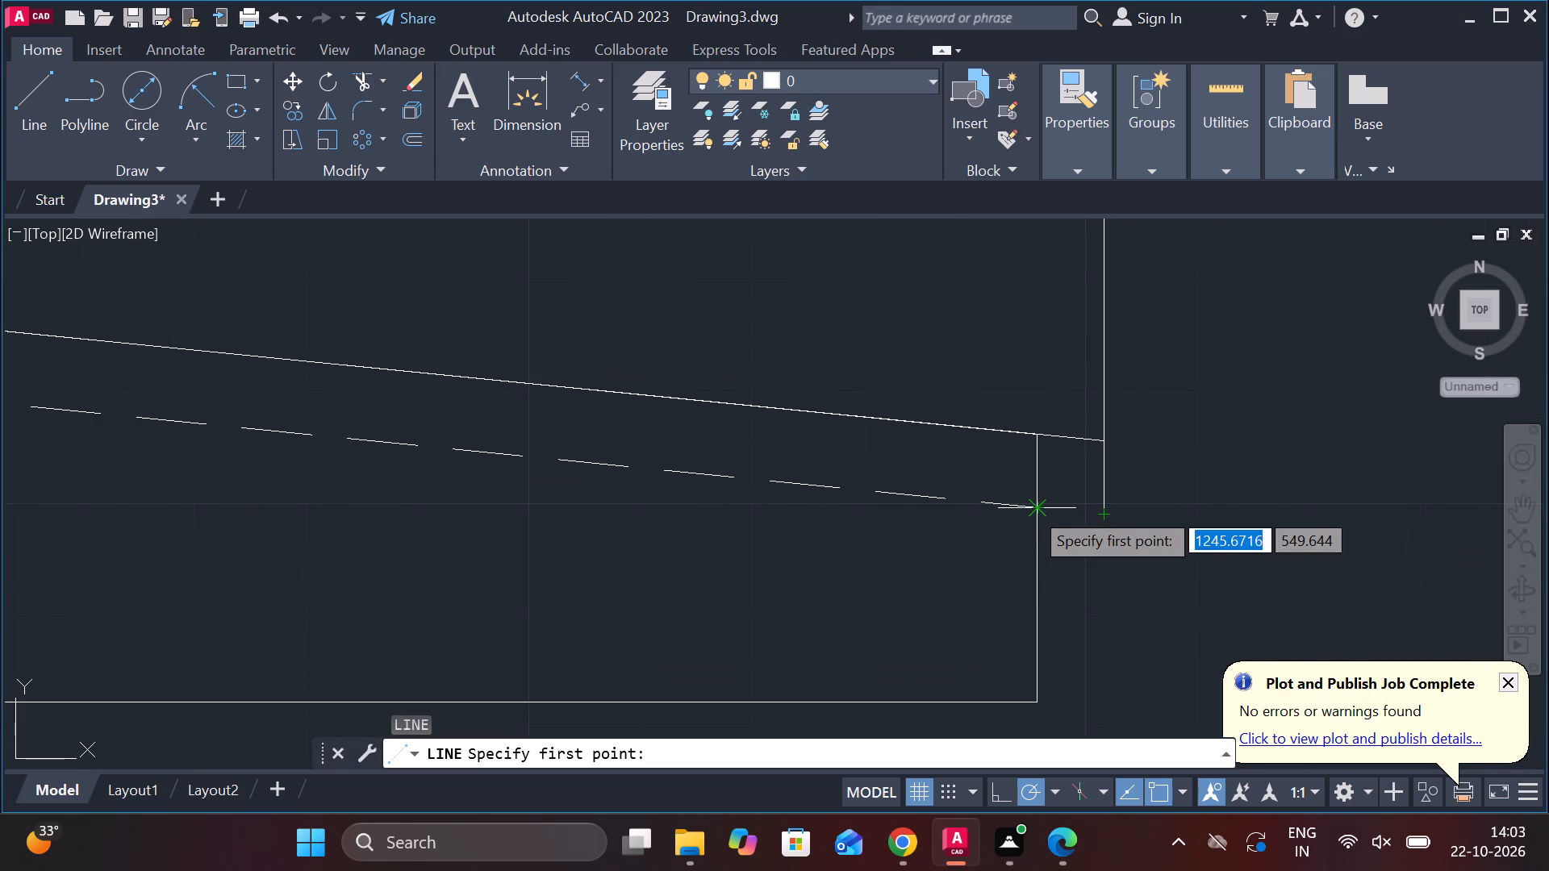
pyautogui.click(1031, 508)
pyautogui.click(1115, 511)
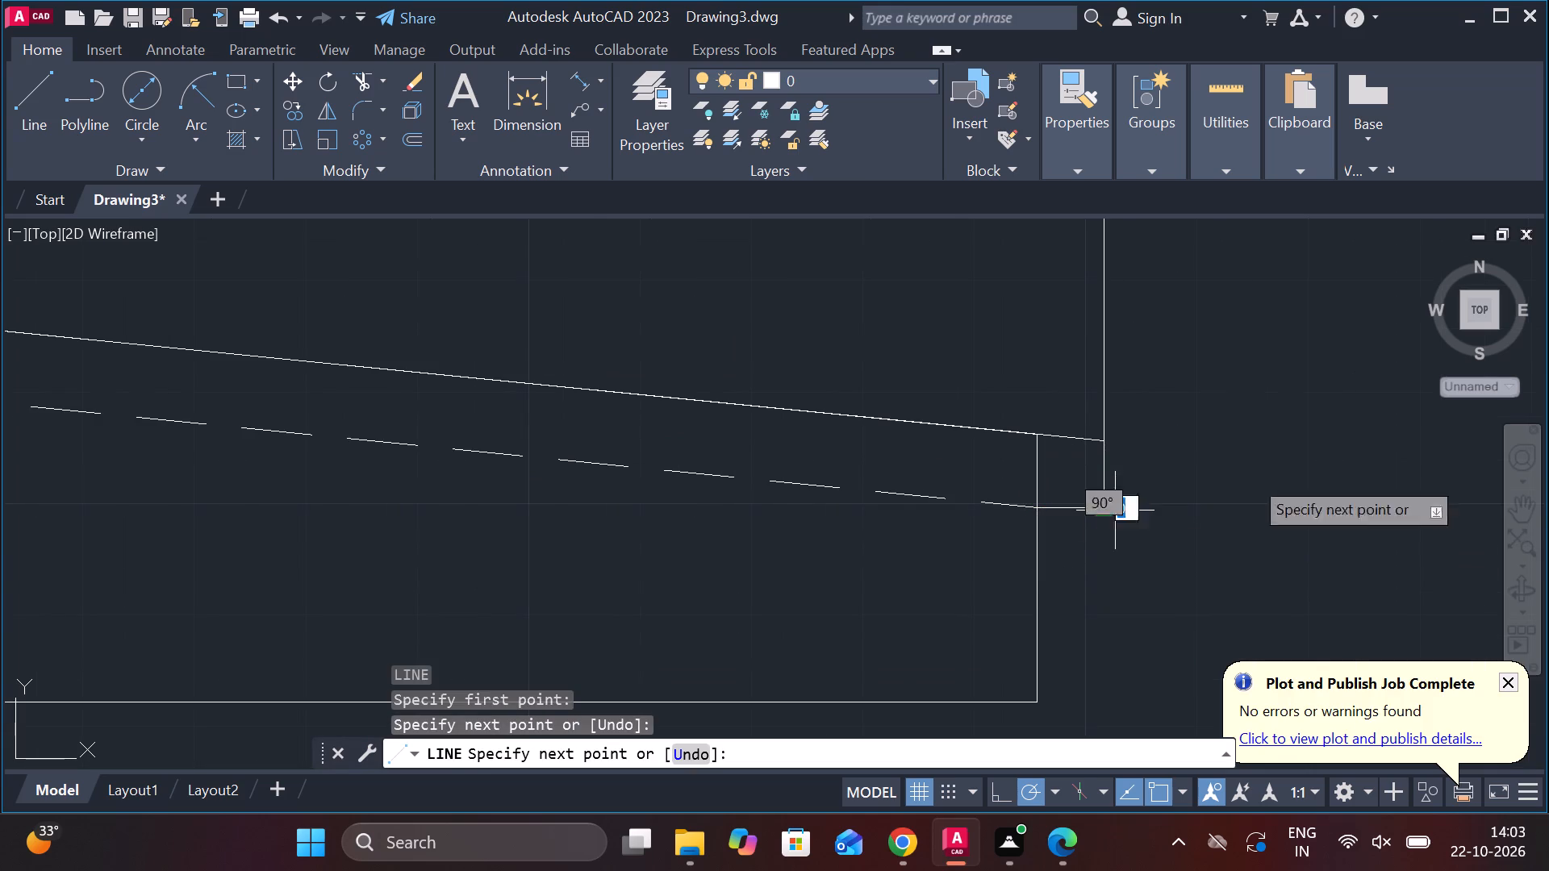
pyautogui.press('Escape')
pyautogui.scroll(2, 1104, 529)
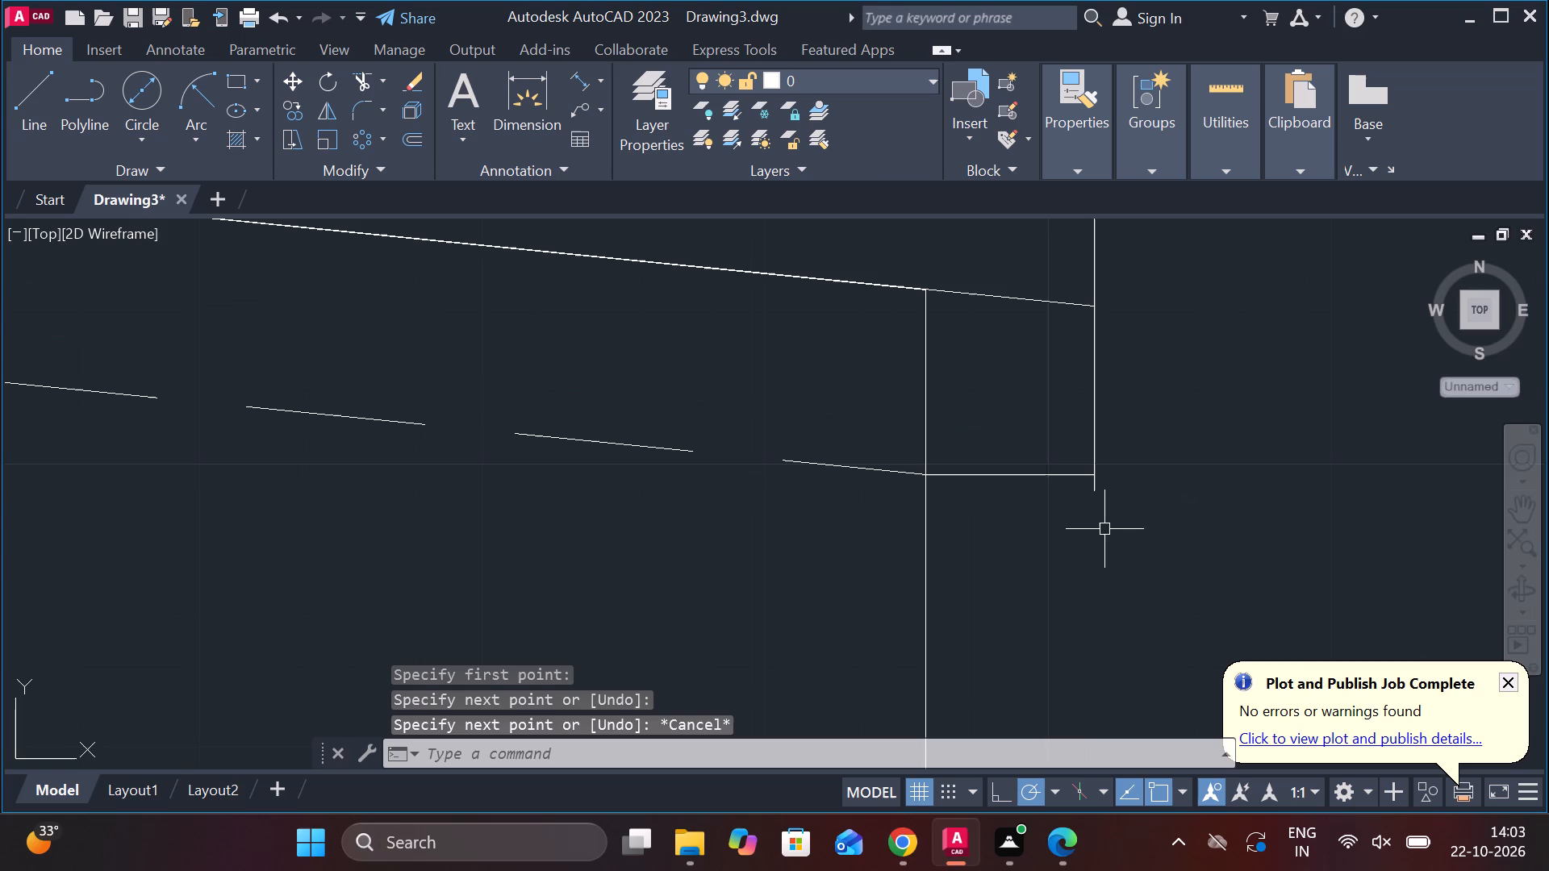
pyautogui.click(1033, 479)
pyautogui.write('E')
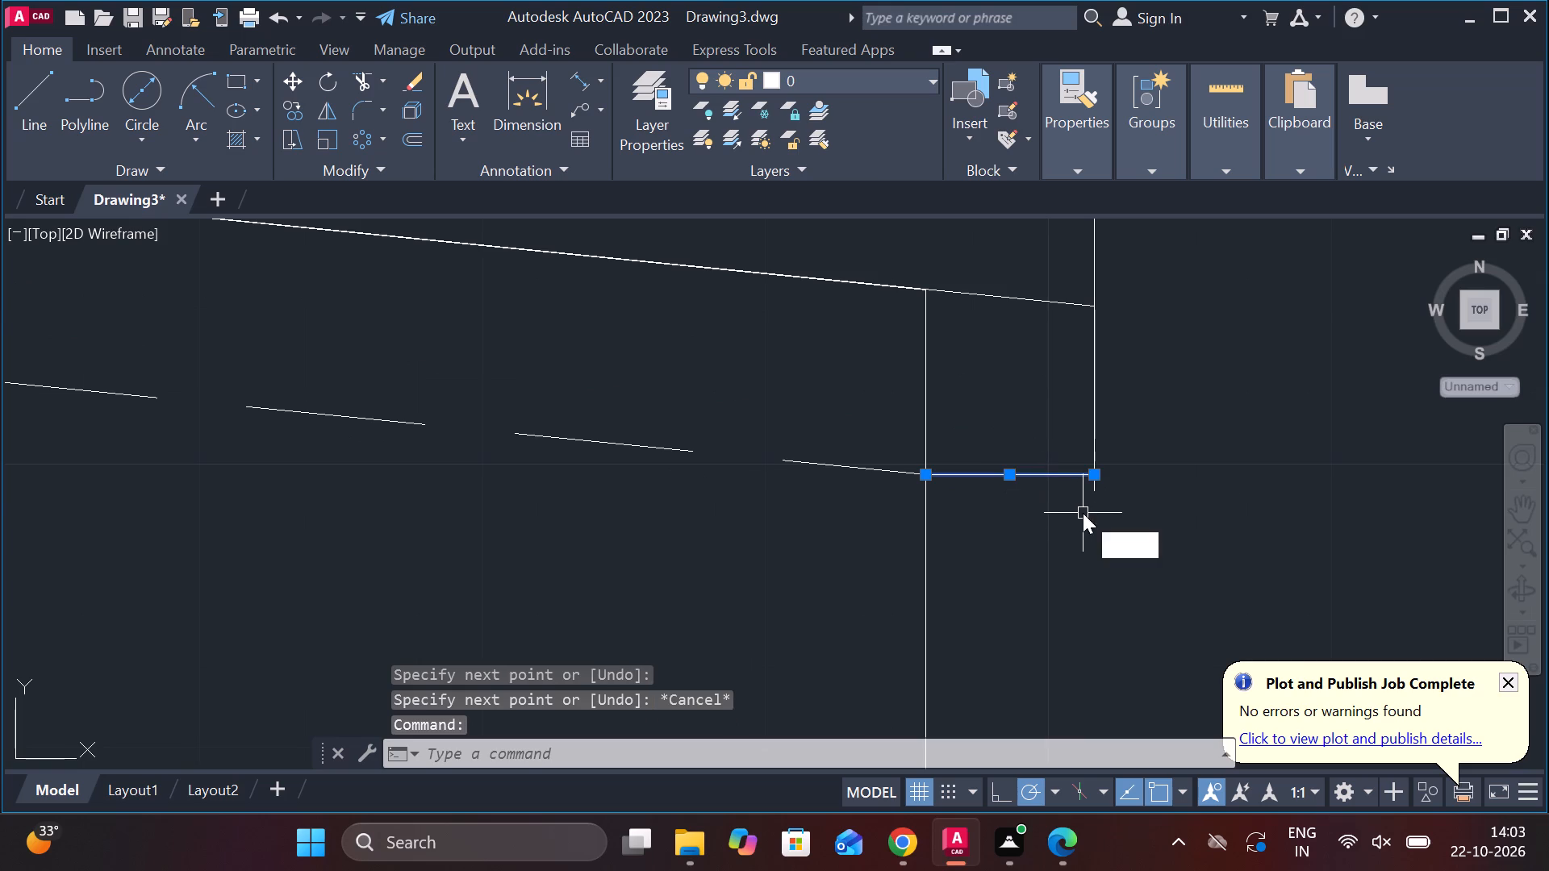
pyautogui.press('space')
# Draw a horizontal line from the dashed line's outer end to beyond the V-block's vertical end edge.
pyautogui.press('l')
pyautogui.press('Return')
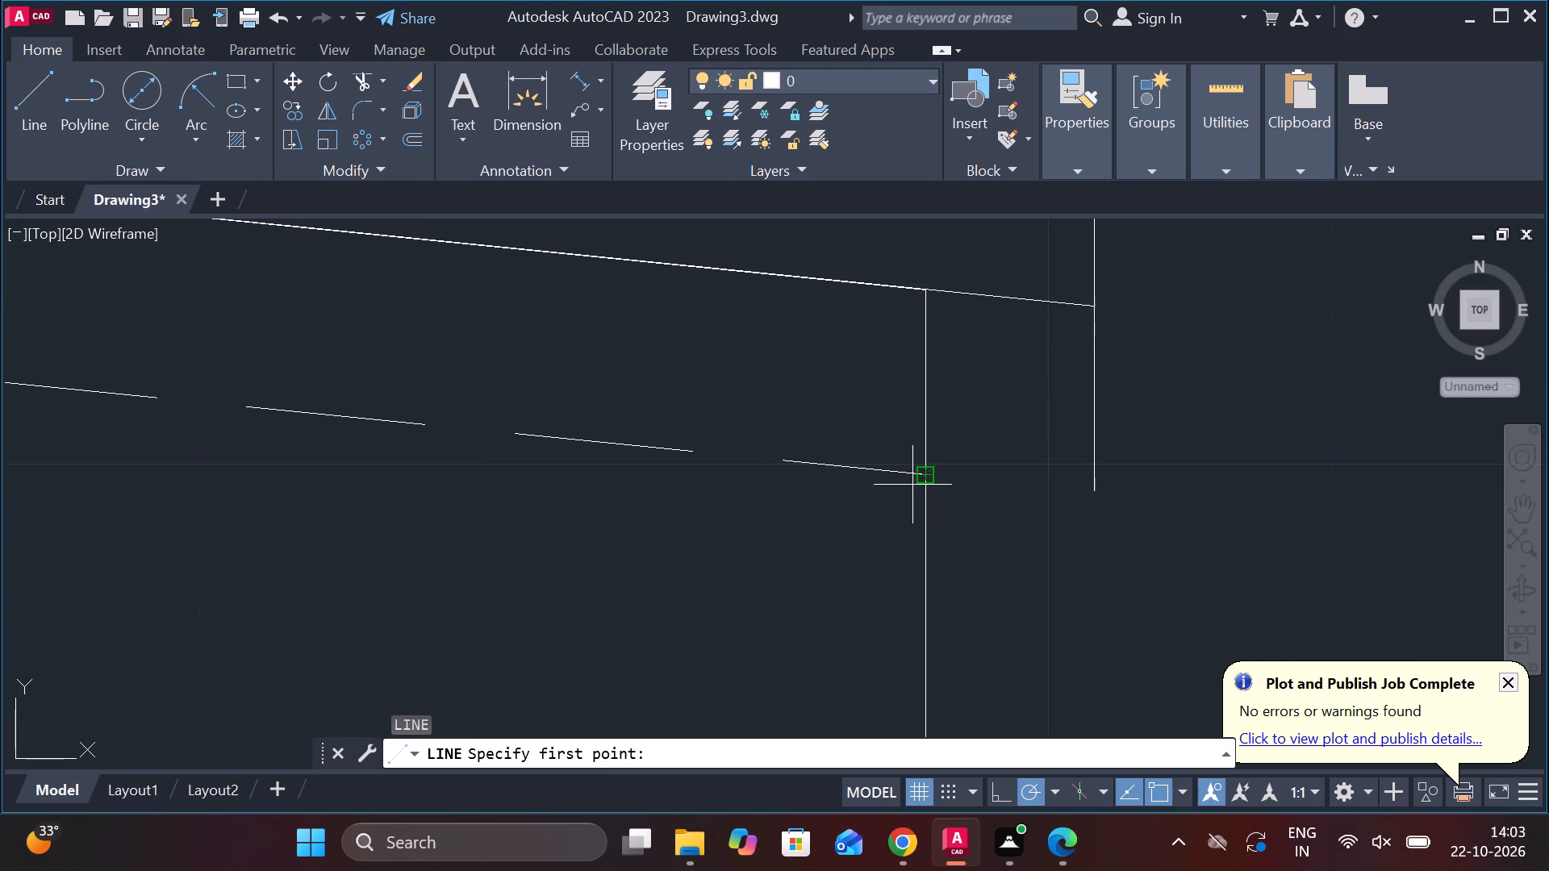
pyautogui.click(926, 473)
pyautogui.click(1244, 457)
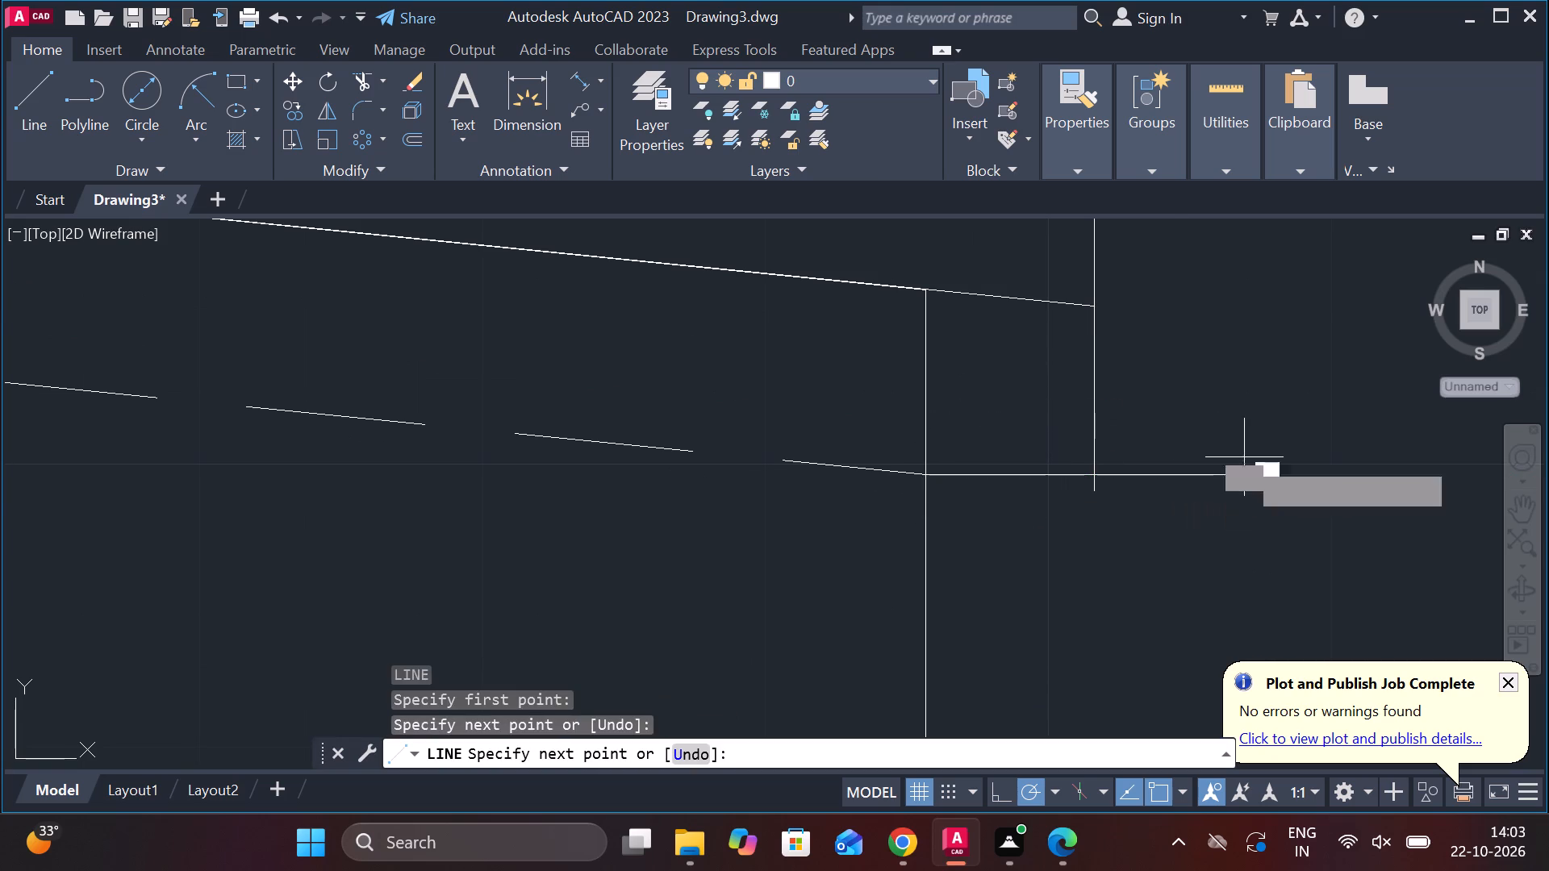
pyautogui.press('Escape')
# Trim the overhanging ends of the new horizontal line and the V-block's vertical edge so they meet at a corner.
pyautogui.write('TR')
pyautogui.press('space')
pyautogui.moveTo(1217, 445); pyautogui.dragTo(1159, 474)
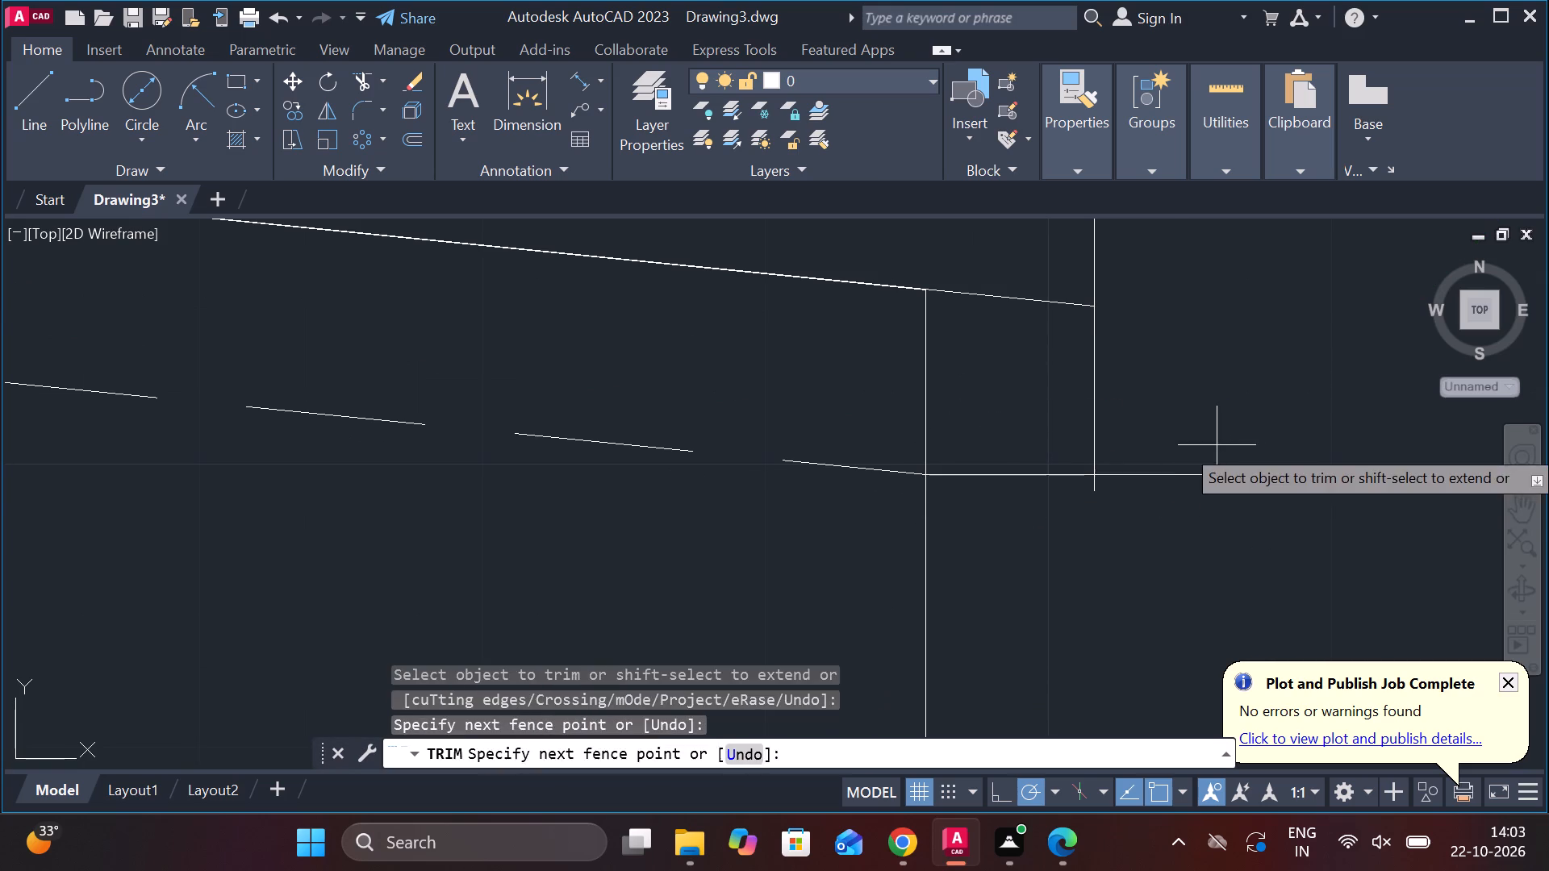
pyautogui.moveTo(1159, 474); pyautogui.dragTo(1150, 489)
pyautogui.click(1096, 492)
pyautogui.scroll(-2, 1147, 499)
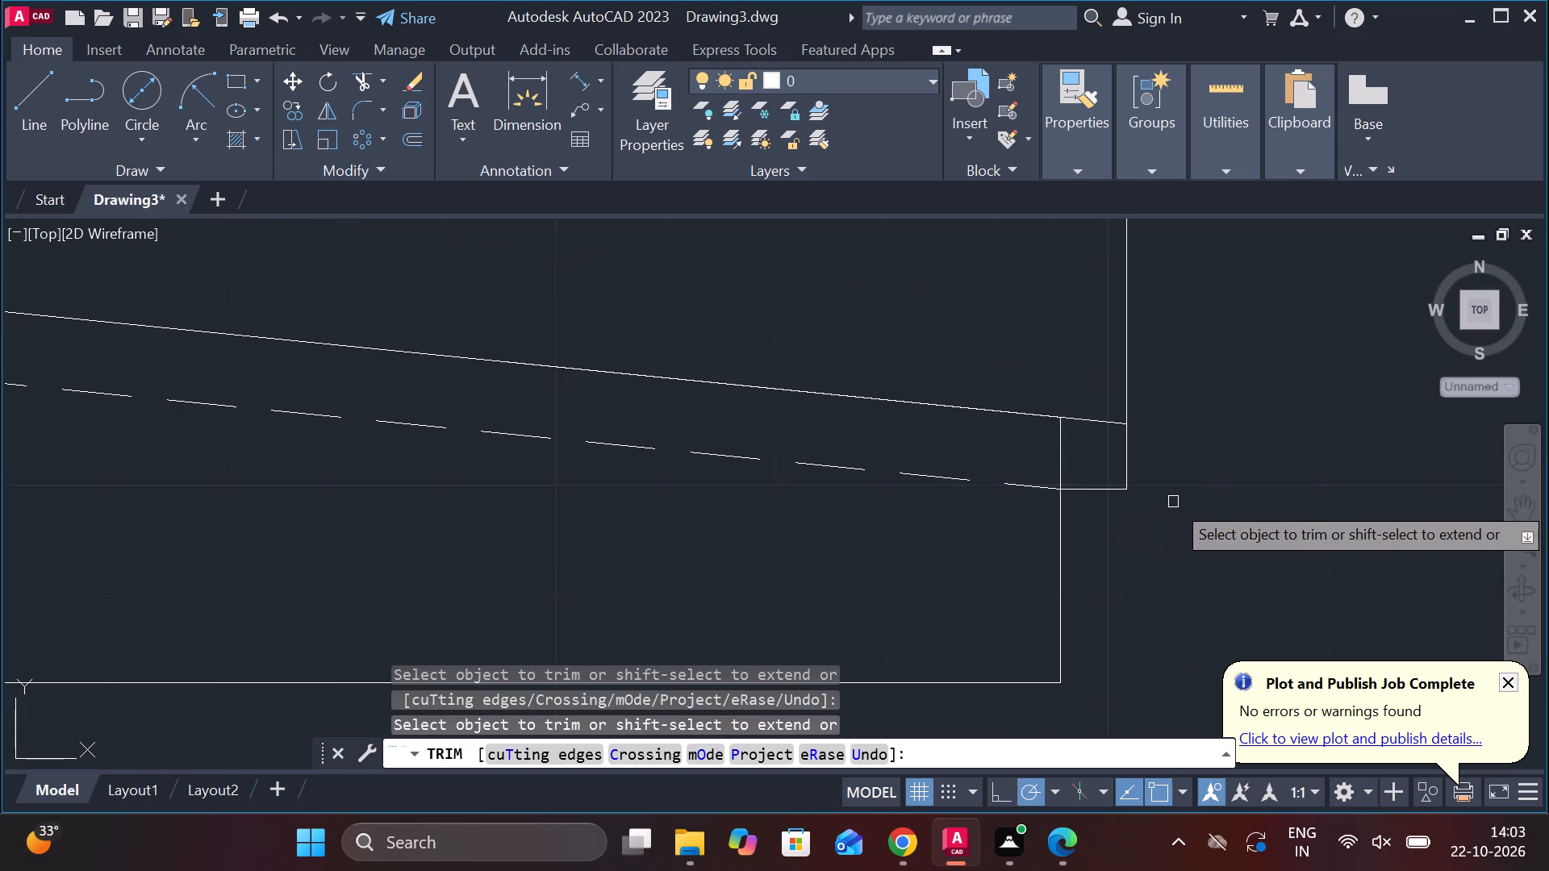
# Examine the combined front view, the plan view, the small stepped view and the rod to check the assembly arrangement.
pyautogui.scroll(-3, 1173, 502)
pyautogui.moveTo(1218, 502); pyautogui.dragTo(1111, 488, button='middle')
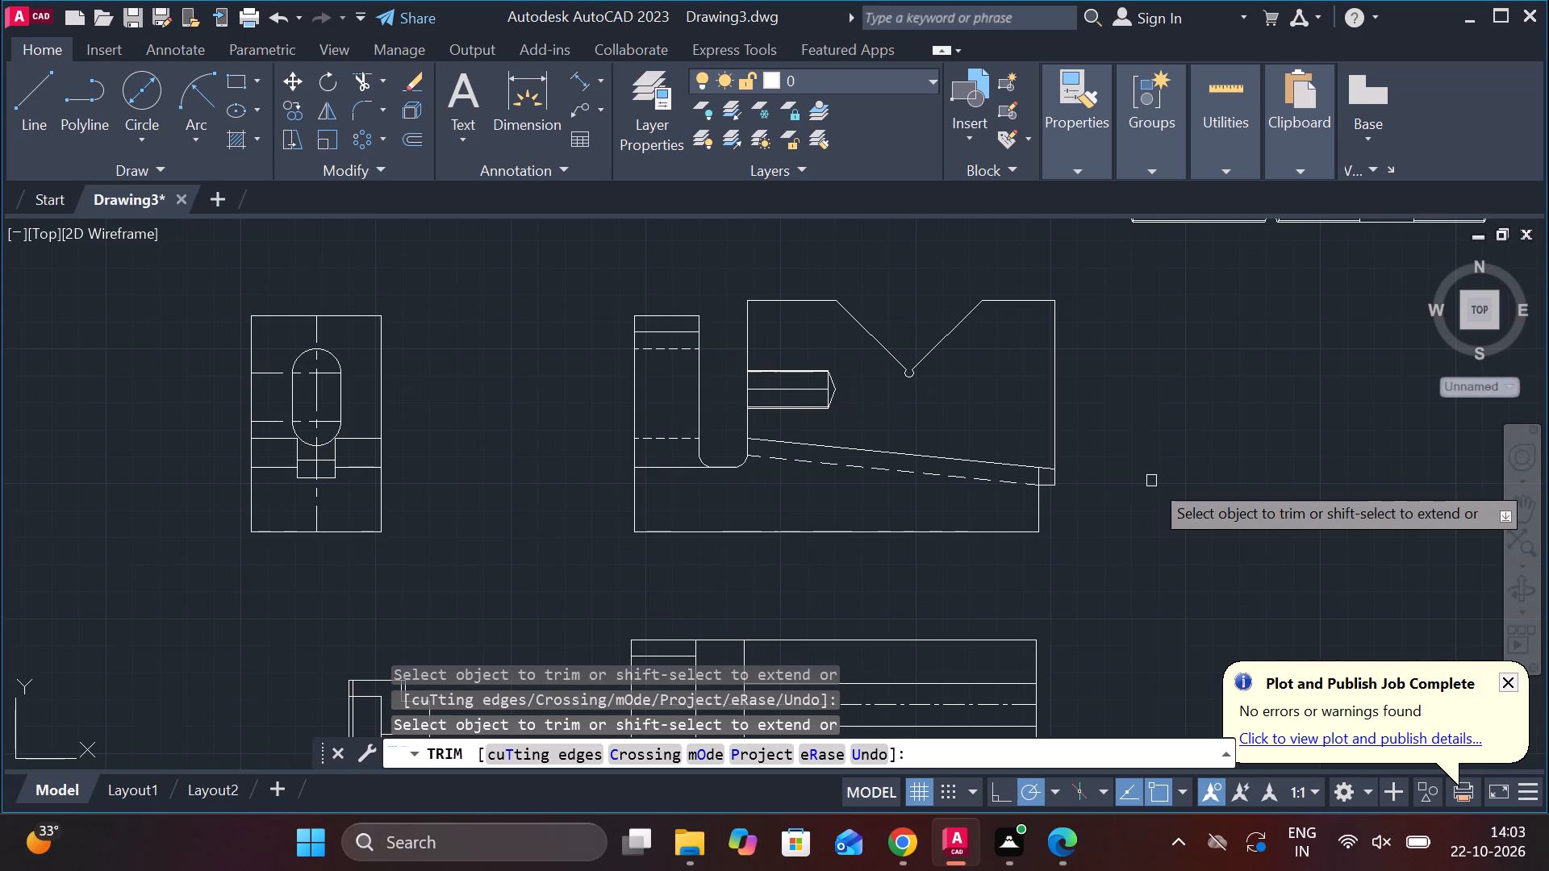
pyautogui.scroll(-2, 1151, 481)
pyautogui.scroll(2, 1103, 592)
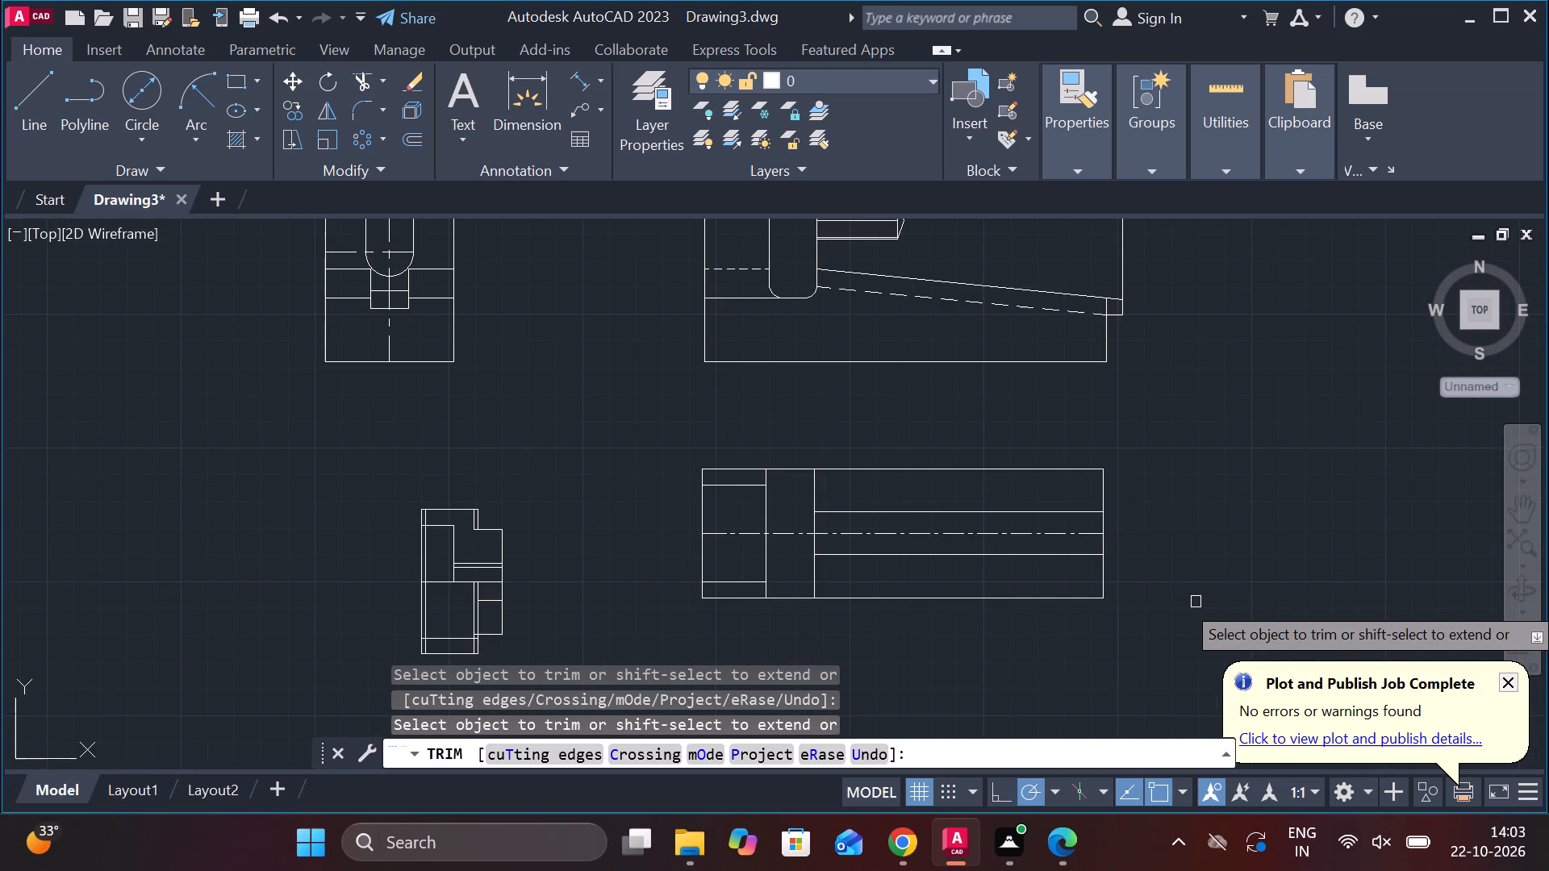
pyautogui.moveTo(1183, 491); pyautogui.dragTo(1117, 615, button='middle')
pyautogui.moveTo(1099, 522); pyautogui.dragTo(1099, 515, button='middle')
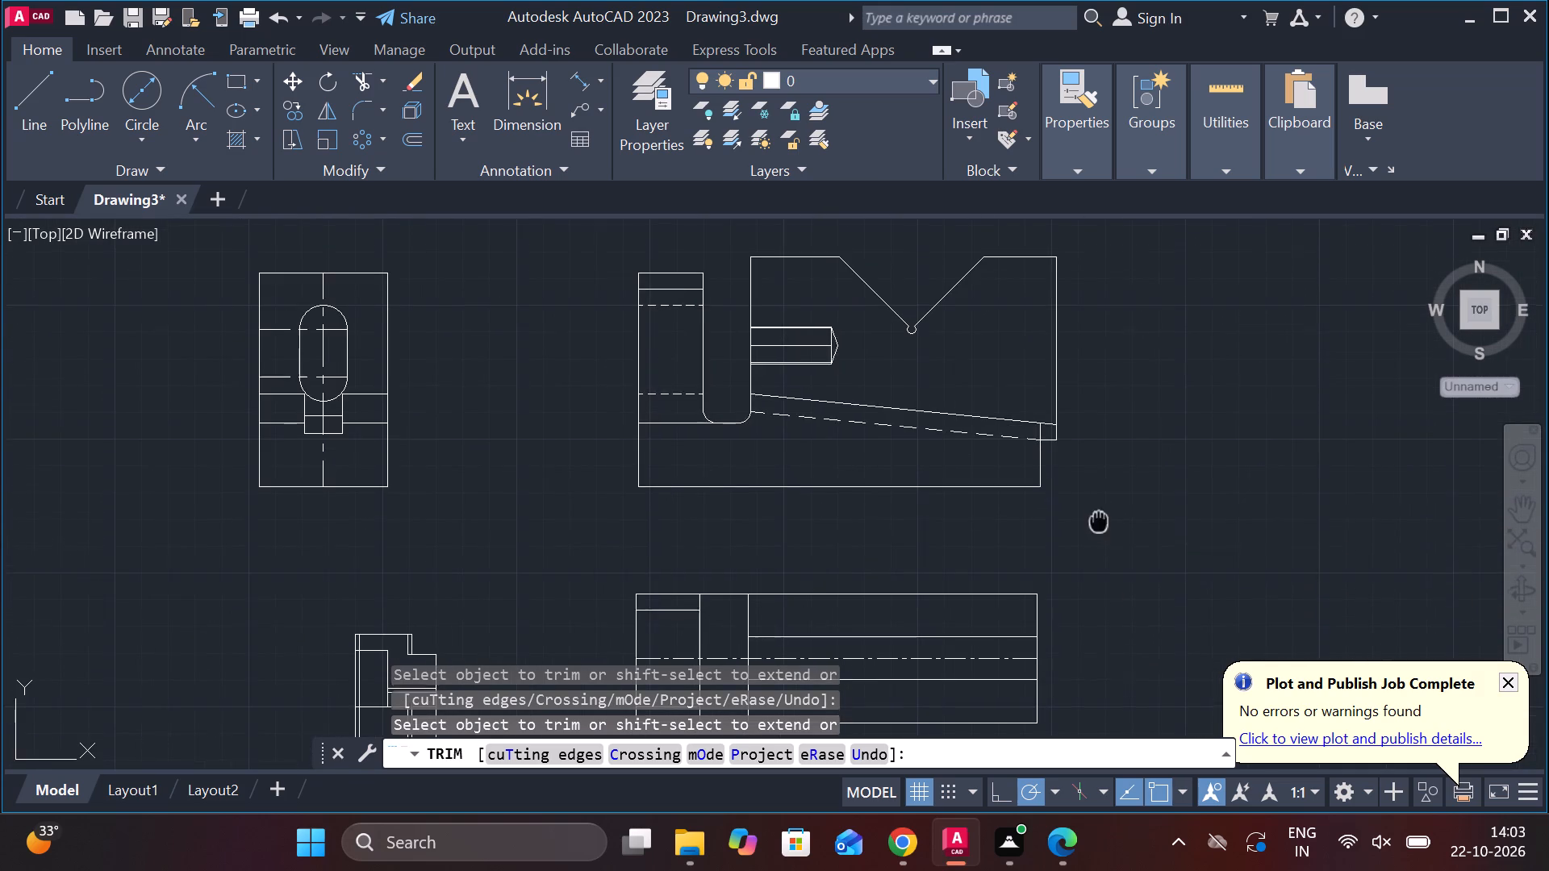
pyautogui.moveTo(1099, 515); pyautogui.dragTo(1110, 445, button='middle')
pyautogui.moveTo(458, 445); pyautogui.dragTo(595, 350, button='middle')
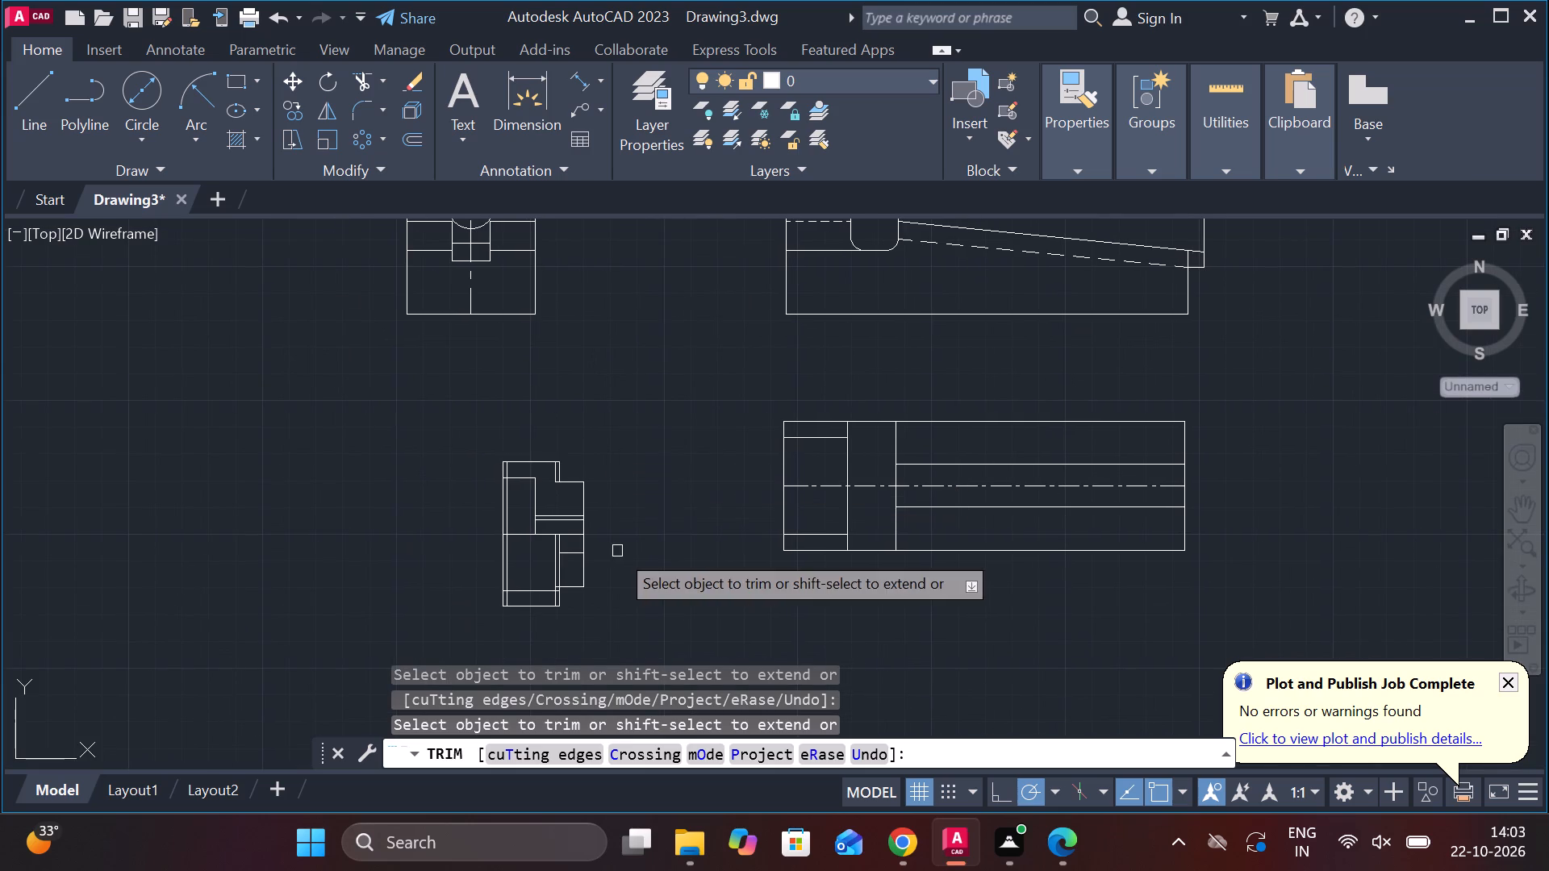
pyautogui.moveTo(617, 552); pyautogui.dragTo(555, 492, button='middle')
pyautogui.scroll(2, 504, 525)
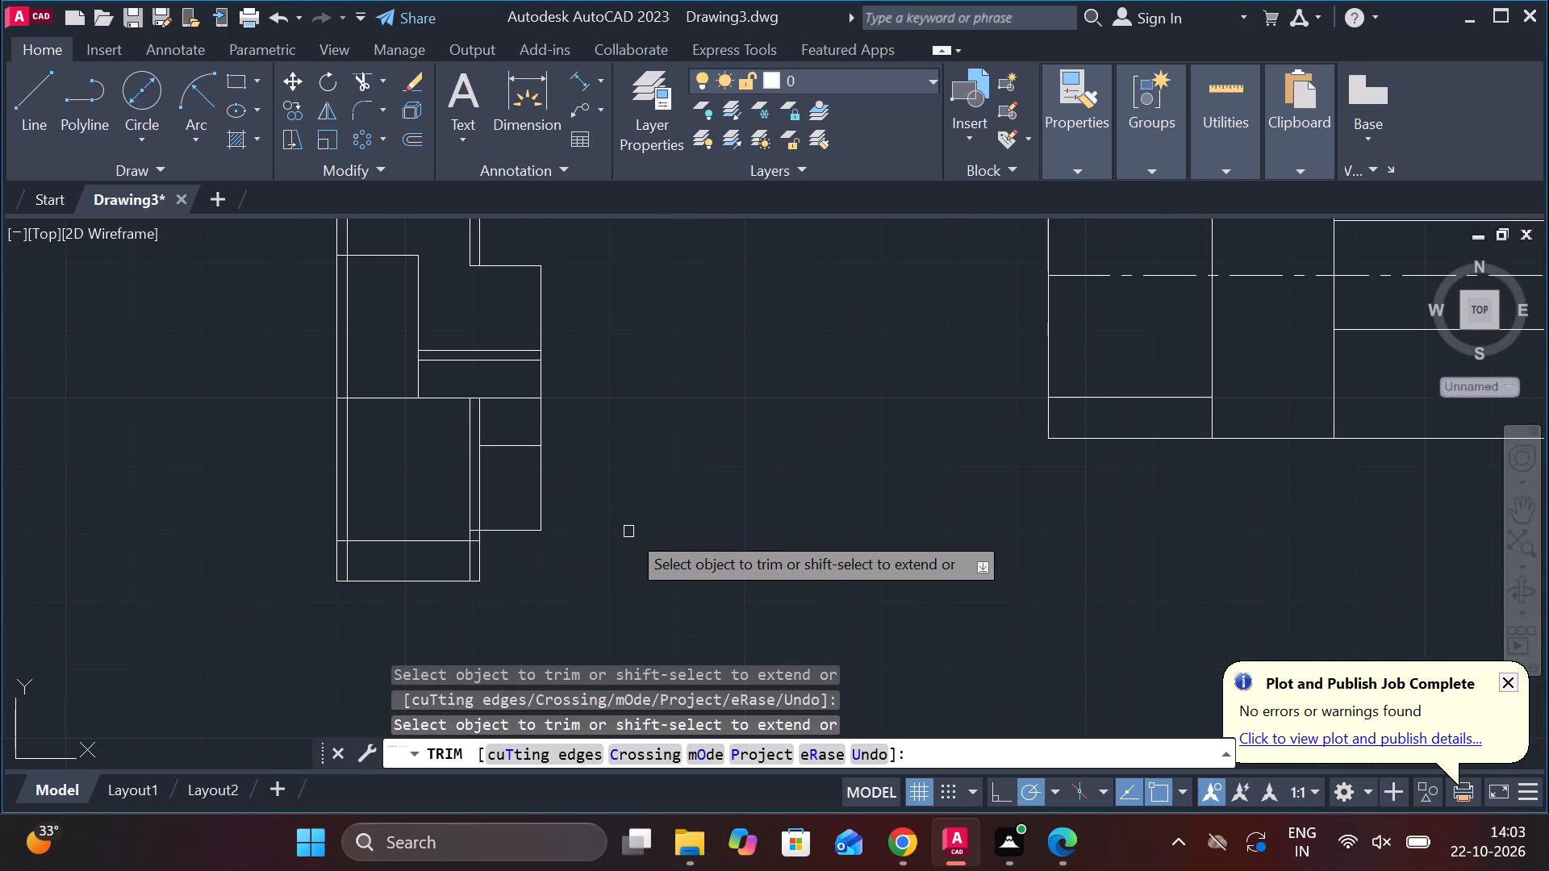
pyautogui.scroll(-4, 631, 536)
pyautogui.scroll(1, 959, 349)
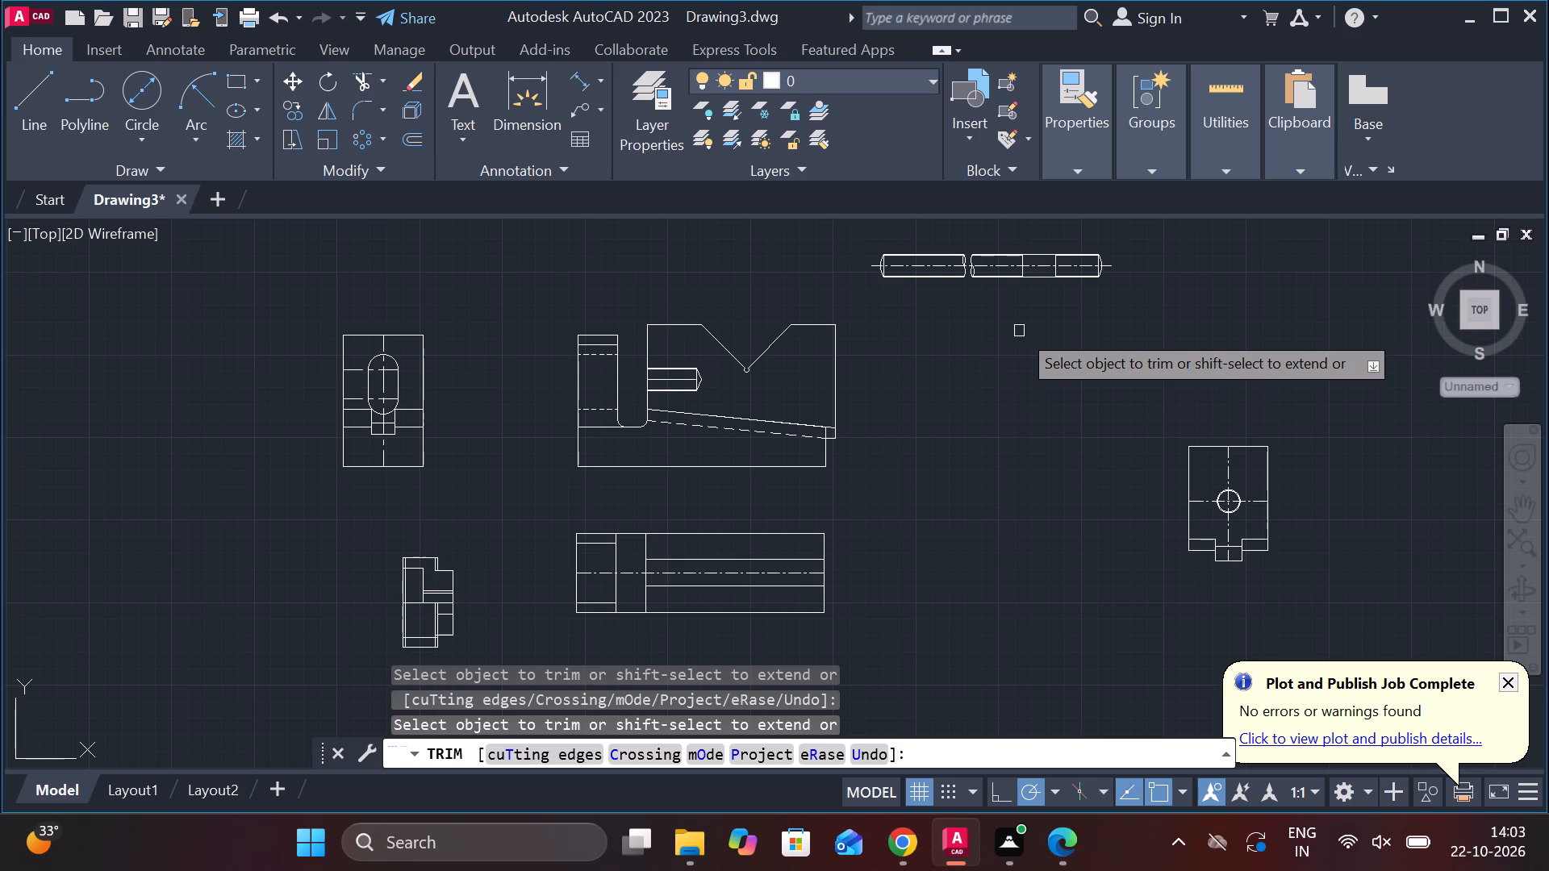
pyautogui.scroll(2, 1019, 331)
pyautogui.moveTo(1023, 352); pyautogui.dragTo(1038, 461, button='middle')
pyautogui.press('Escape')
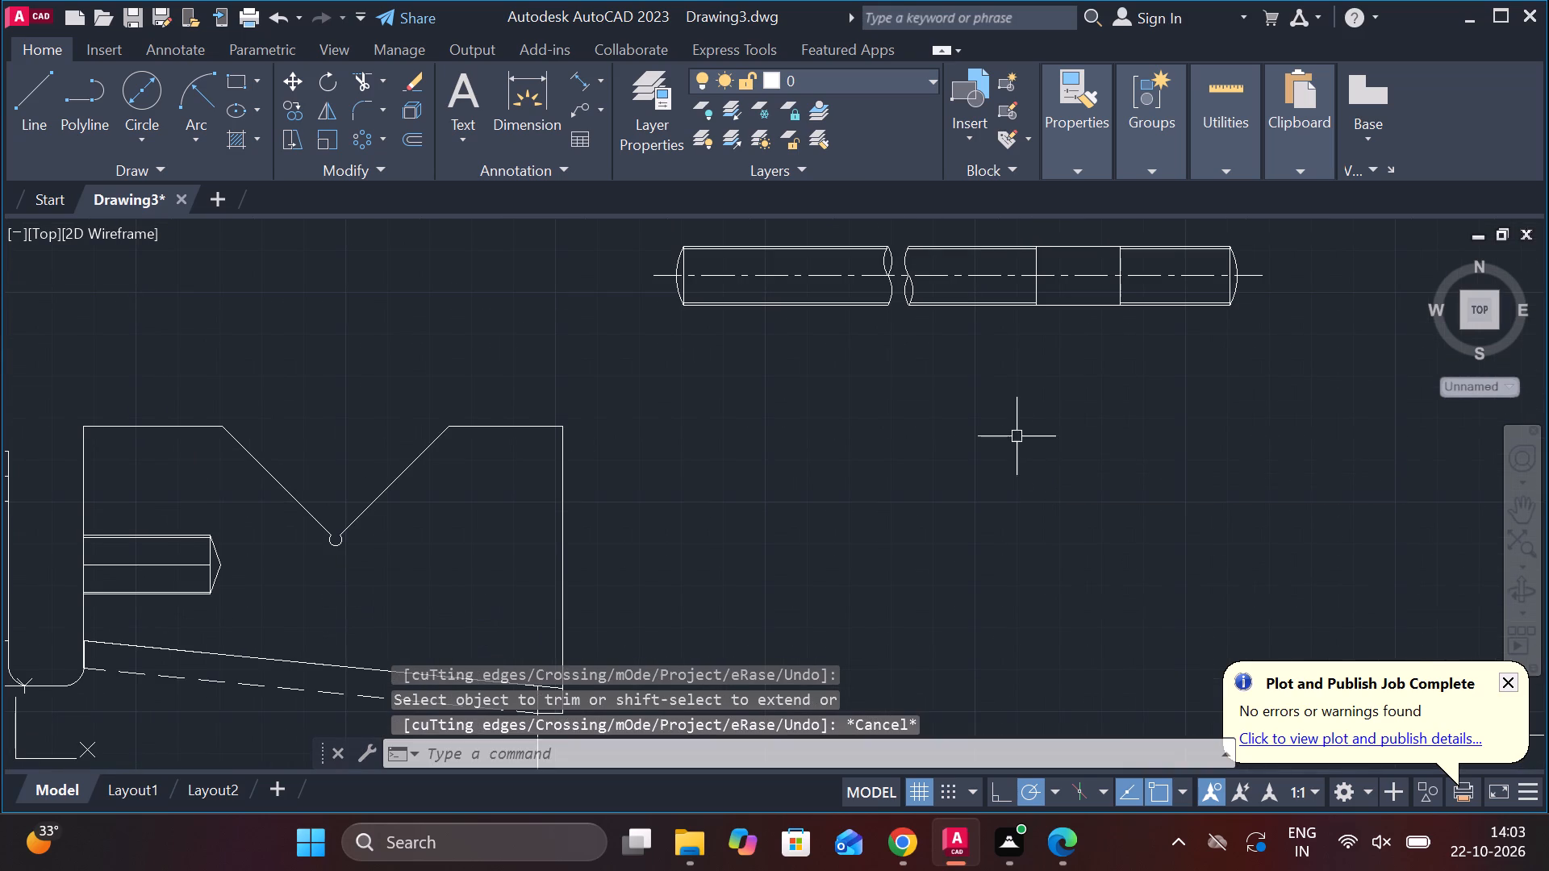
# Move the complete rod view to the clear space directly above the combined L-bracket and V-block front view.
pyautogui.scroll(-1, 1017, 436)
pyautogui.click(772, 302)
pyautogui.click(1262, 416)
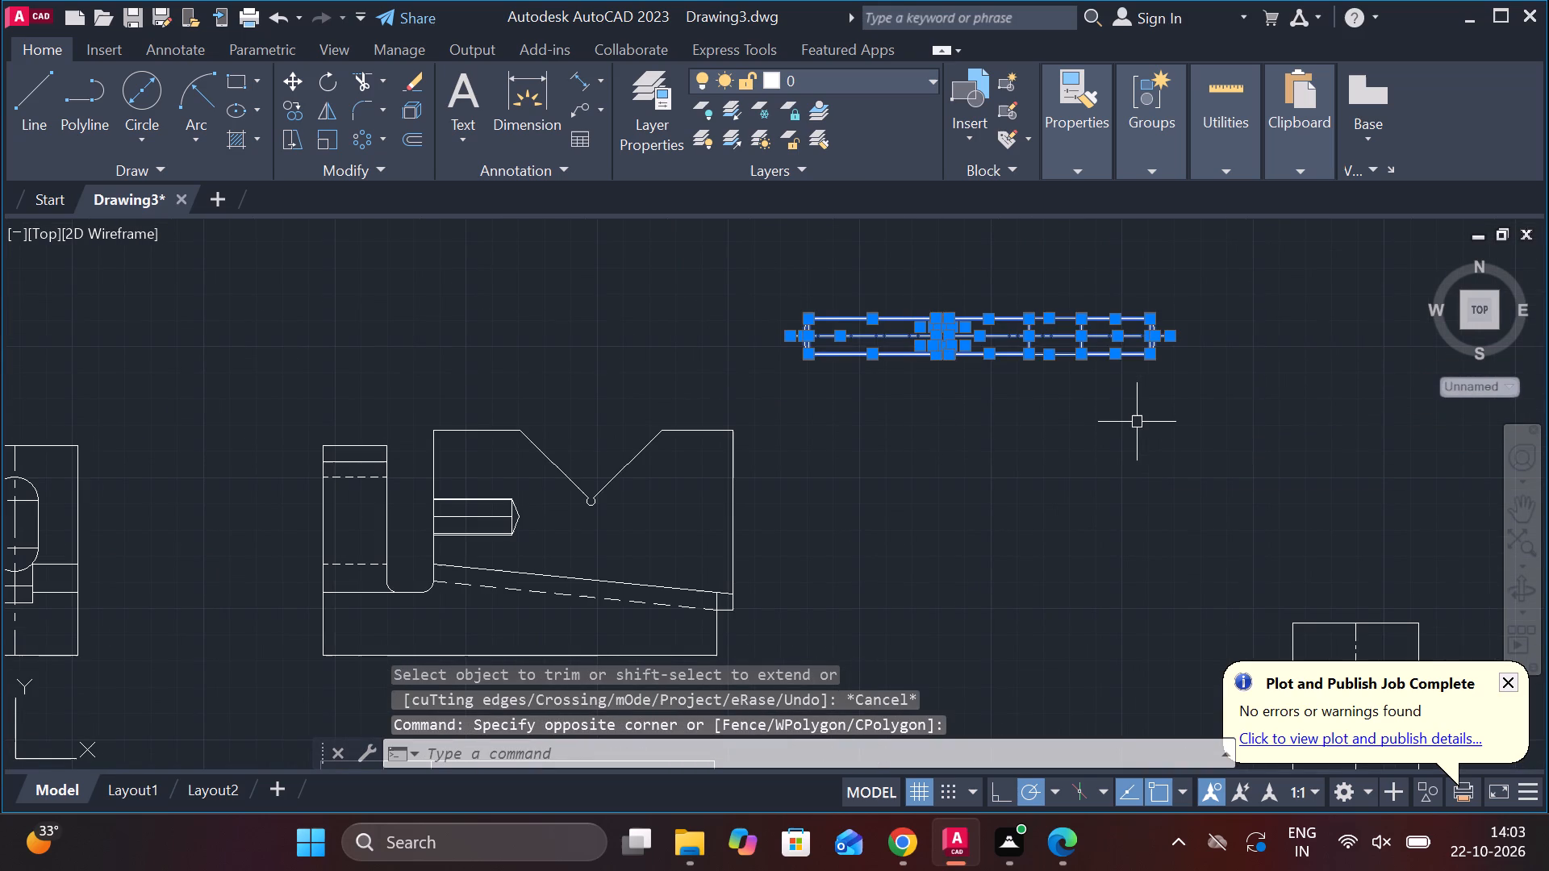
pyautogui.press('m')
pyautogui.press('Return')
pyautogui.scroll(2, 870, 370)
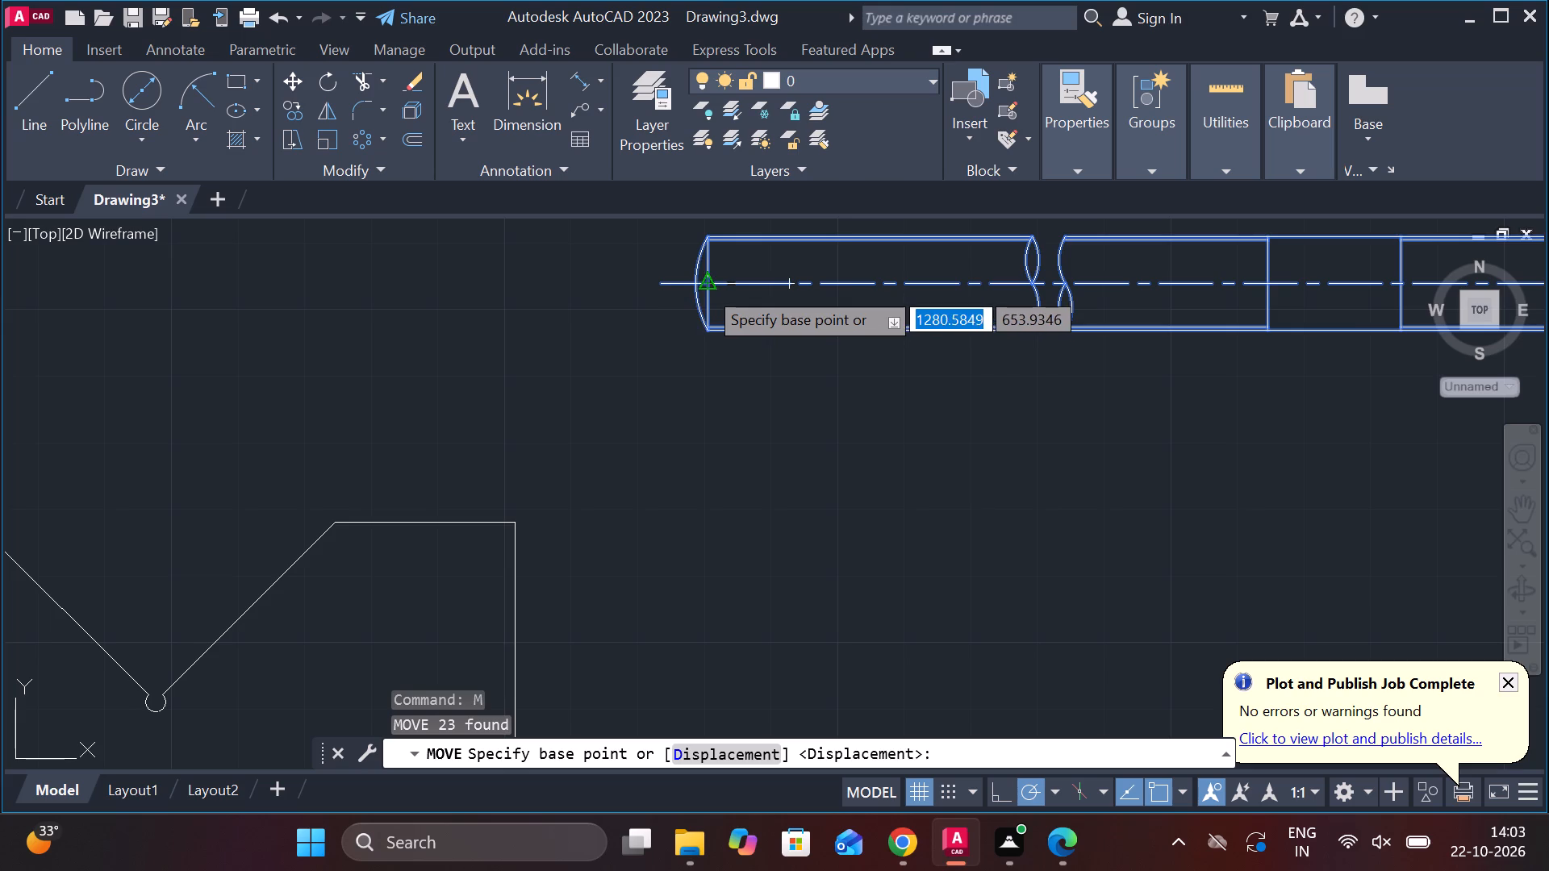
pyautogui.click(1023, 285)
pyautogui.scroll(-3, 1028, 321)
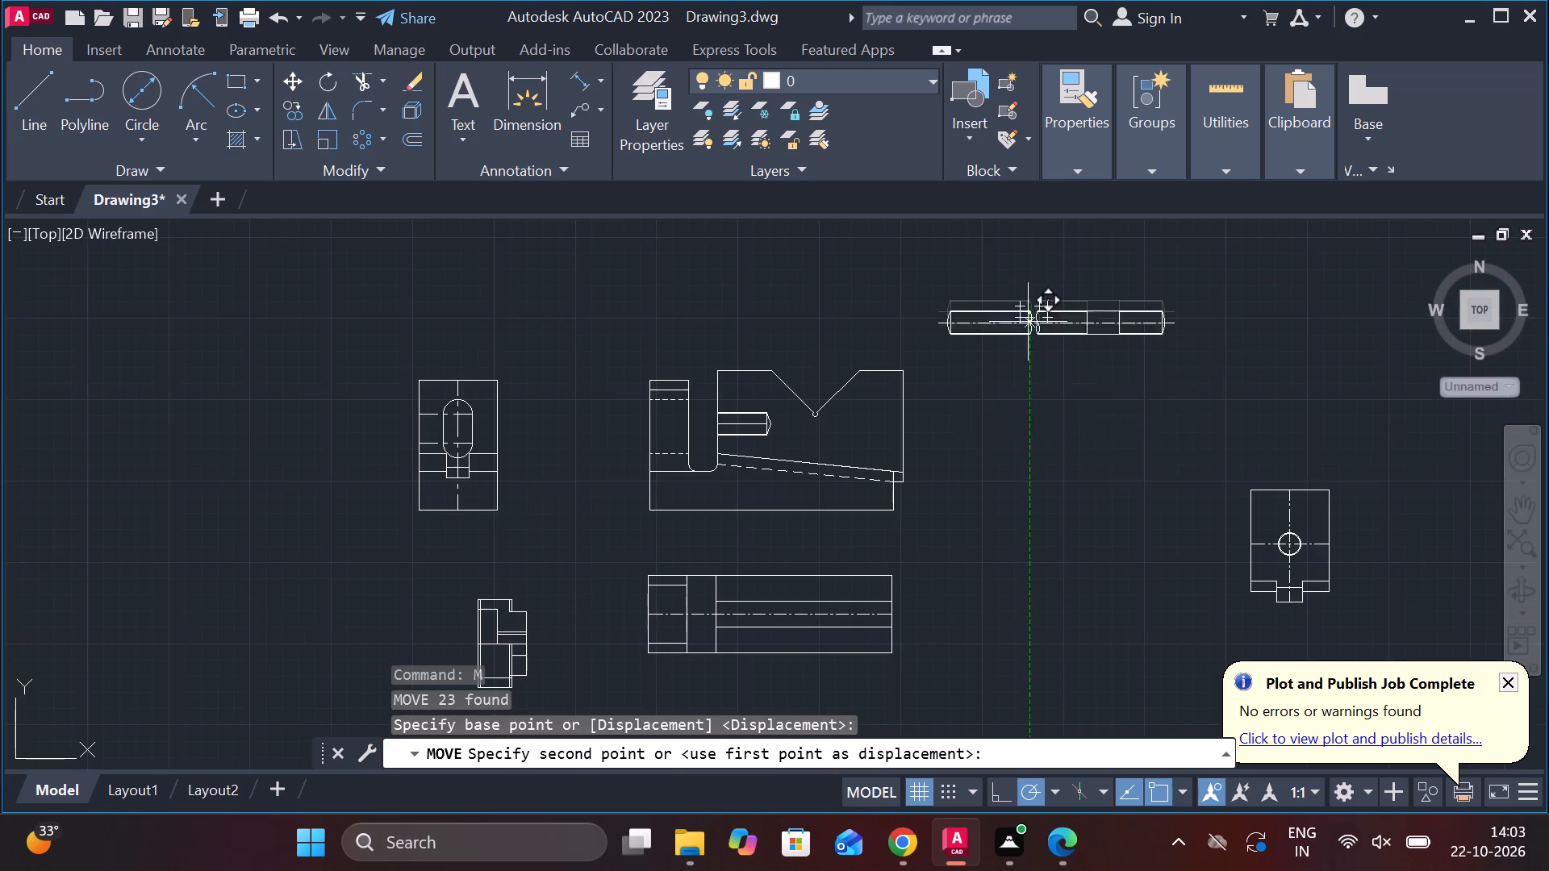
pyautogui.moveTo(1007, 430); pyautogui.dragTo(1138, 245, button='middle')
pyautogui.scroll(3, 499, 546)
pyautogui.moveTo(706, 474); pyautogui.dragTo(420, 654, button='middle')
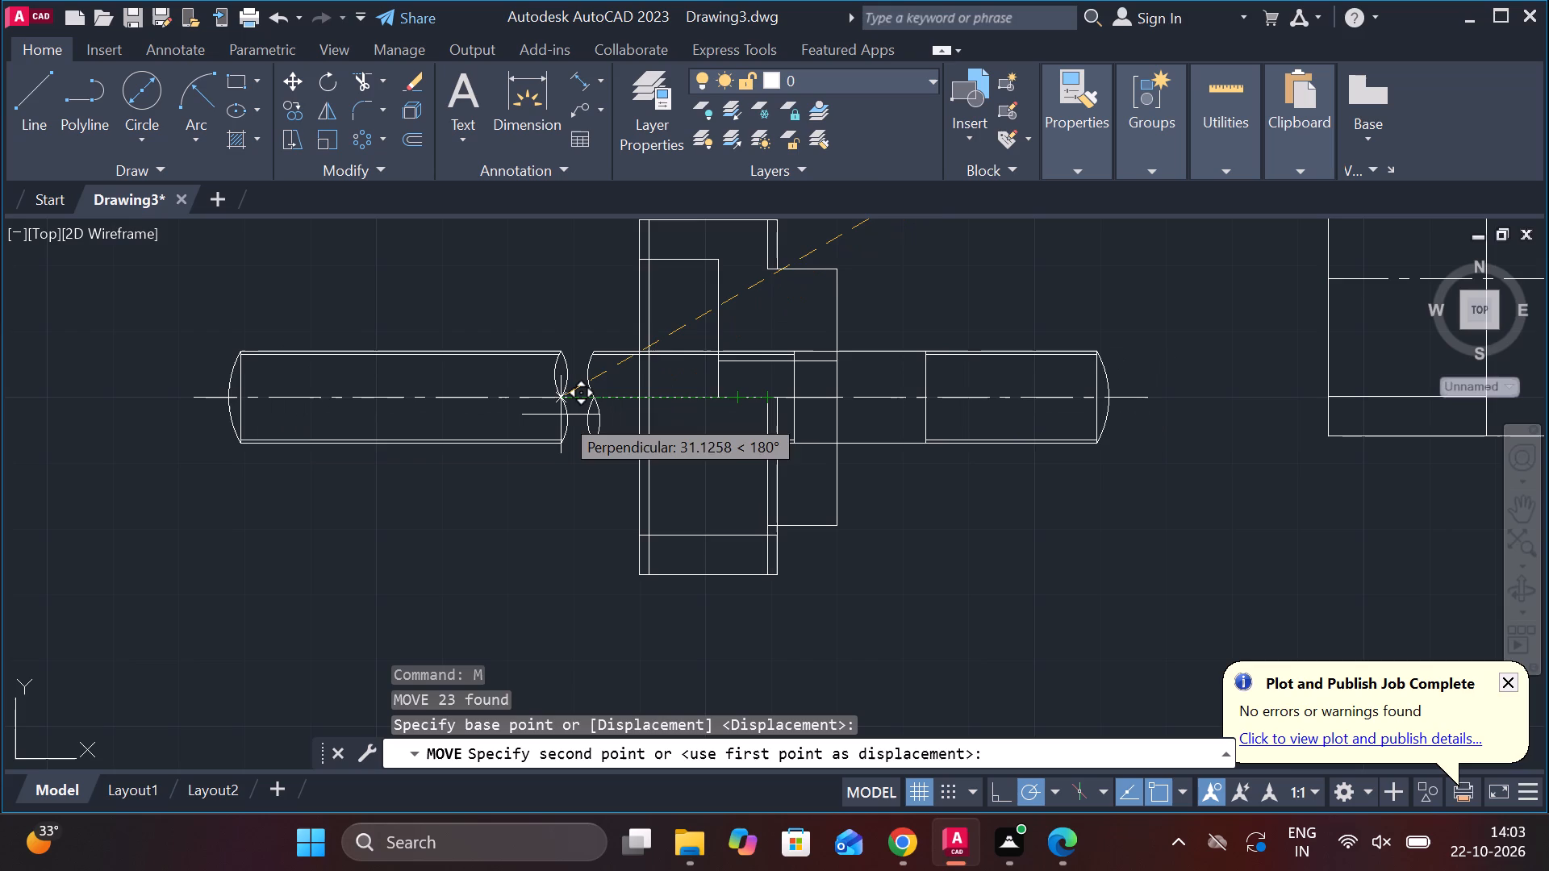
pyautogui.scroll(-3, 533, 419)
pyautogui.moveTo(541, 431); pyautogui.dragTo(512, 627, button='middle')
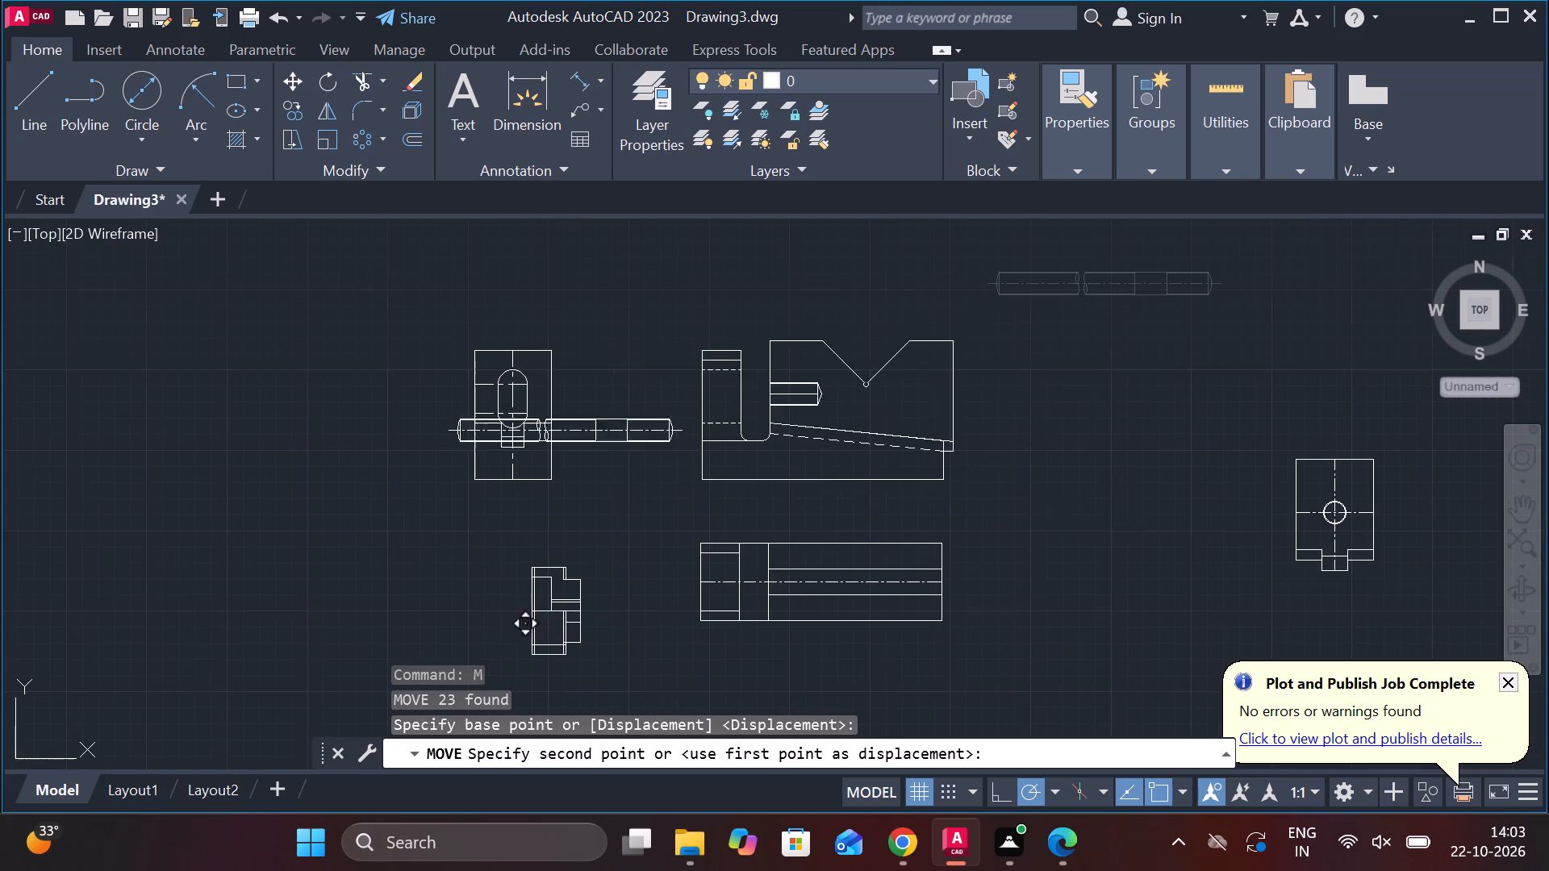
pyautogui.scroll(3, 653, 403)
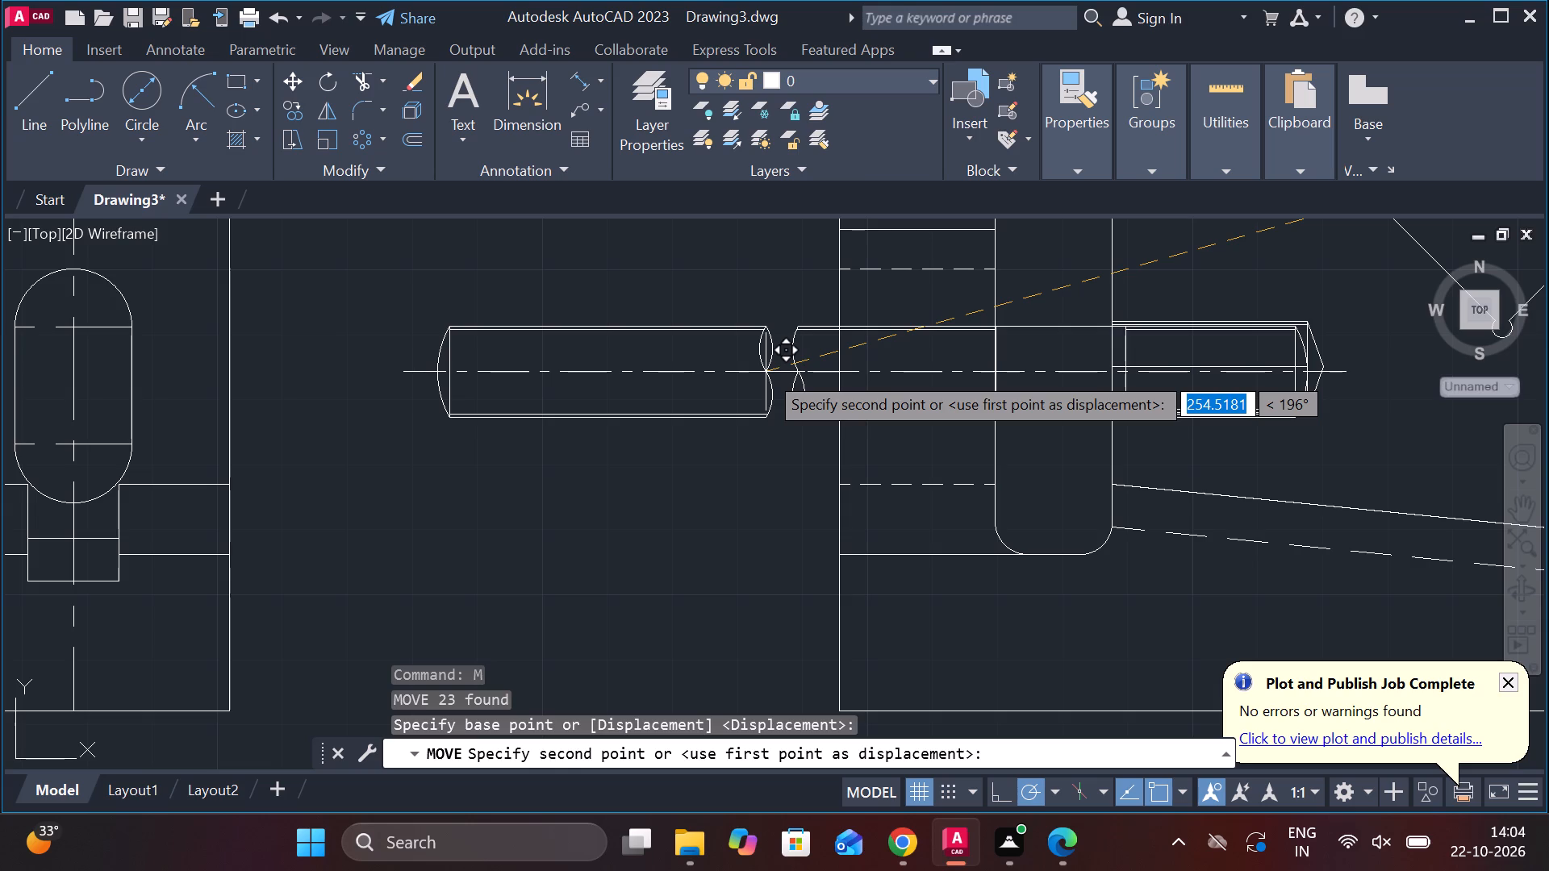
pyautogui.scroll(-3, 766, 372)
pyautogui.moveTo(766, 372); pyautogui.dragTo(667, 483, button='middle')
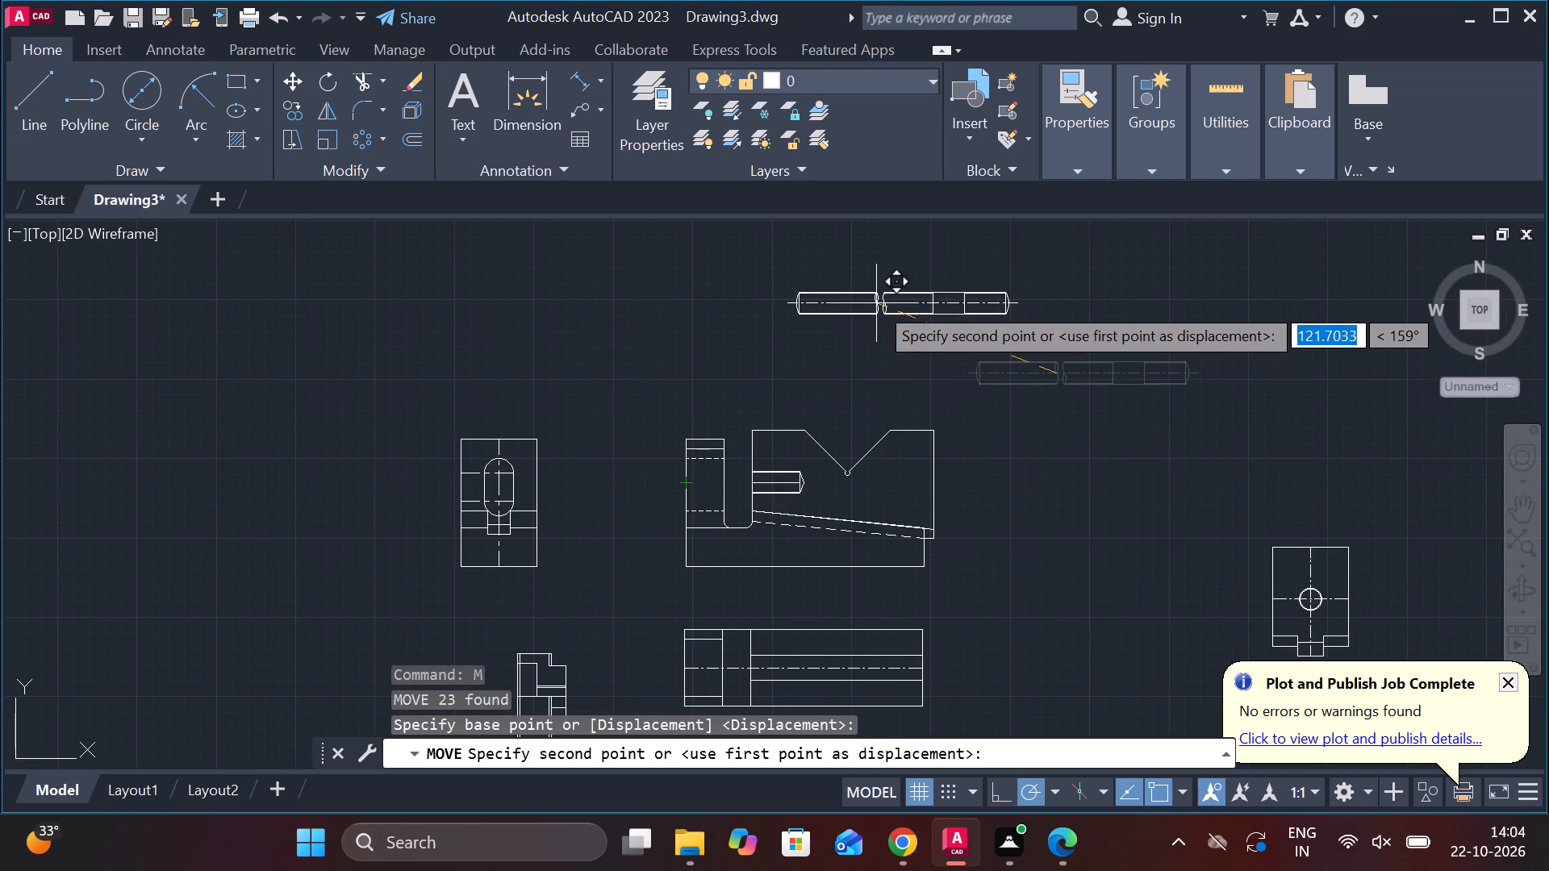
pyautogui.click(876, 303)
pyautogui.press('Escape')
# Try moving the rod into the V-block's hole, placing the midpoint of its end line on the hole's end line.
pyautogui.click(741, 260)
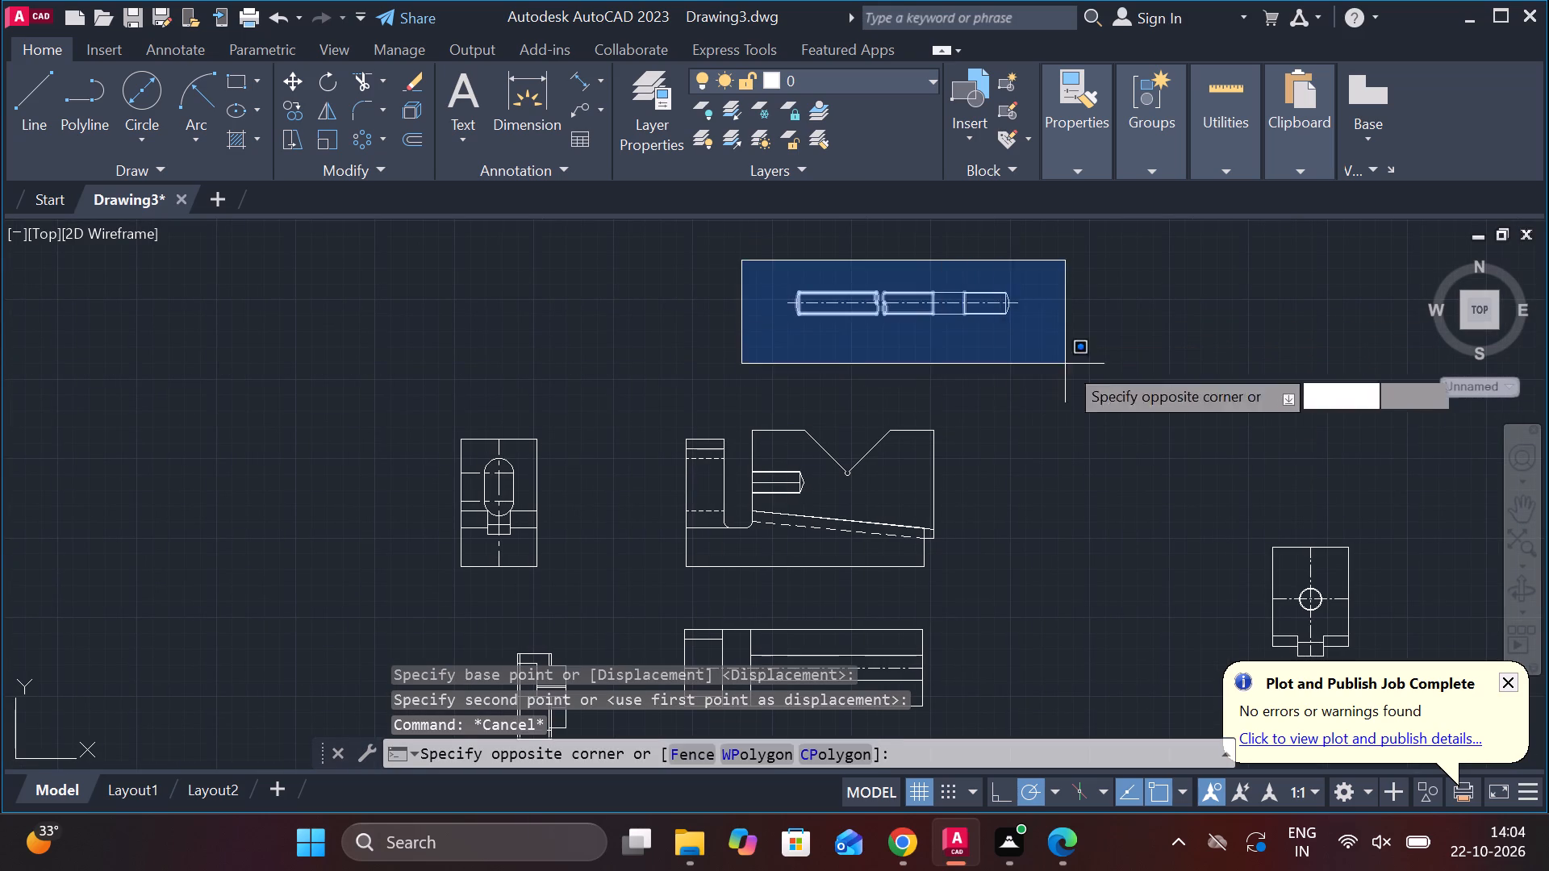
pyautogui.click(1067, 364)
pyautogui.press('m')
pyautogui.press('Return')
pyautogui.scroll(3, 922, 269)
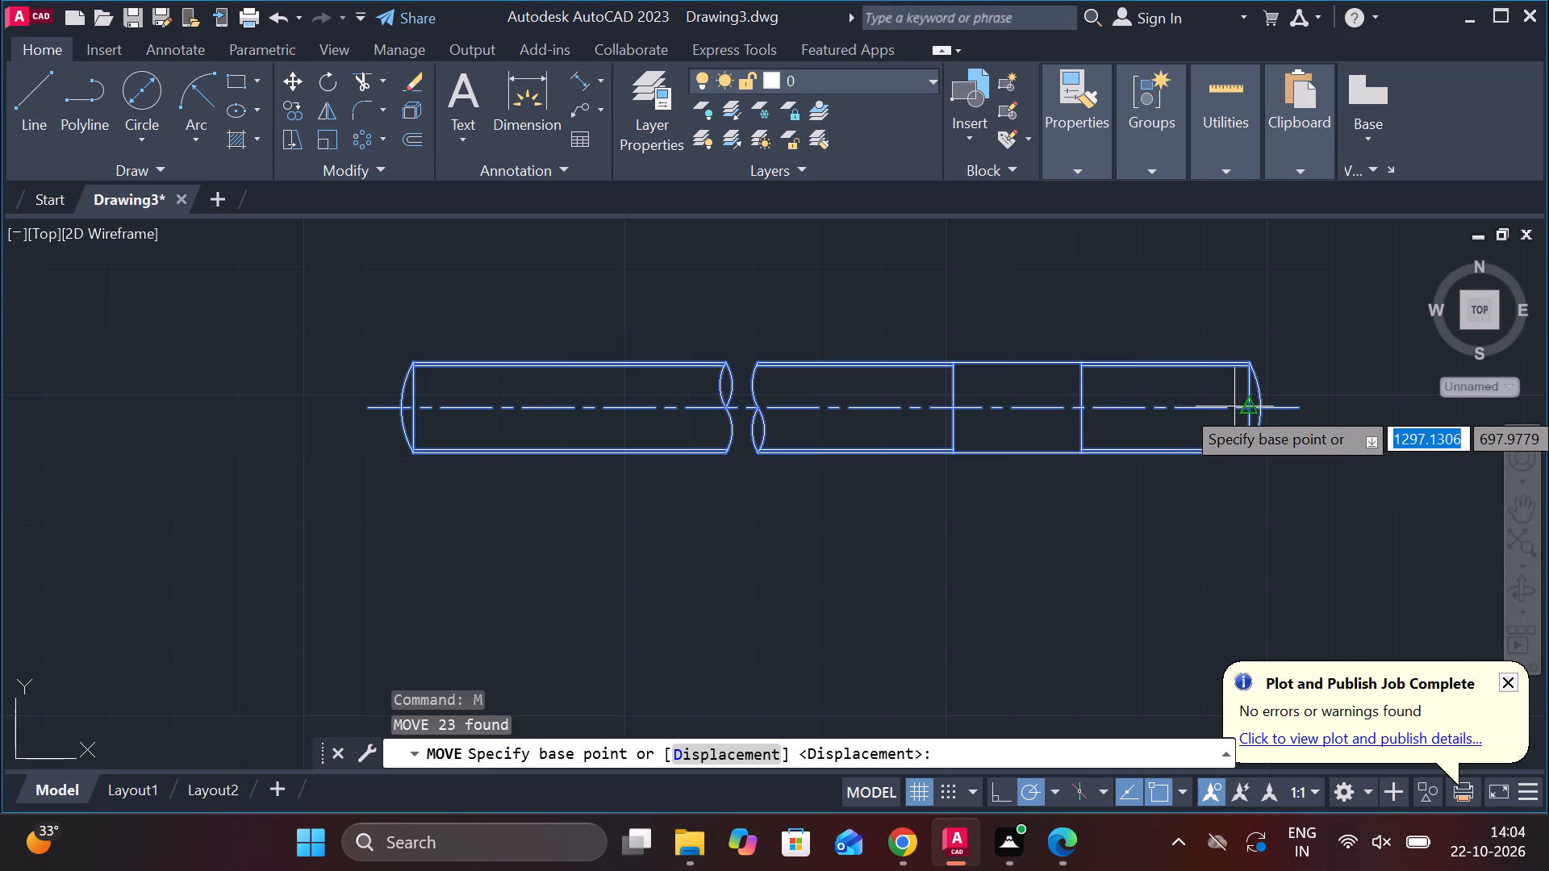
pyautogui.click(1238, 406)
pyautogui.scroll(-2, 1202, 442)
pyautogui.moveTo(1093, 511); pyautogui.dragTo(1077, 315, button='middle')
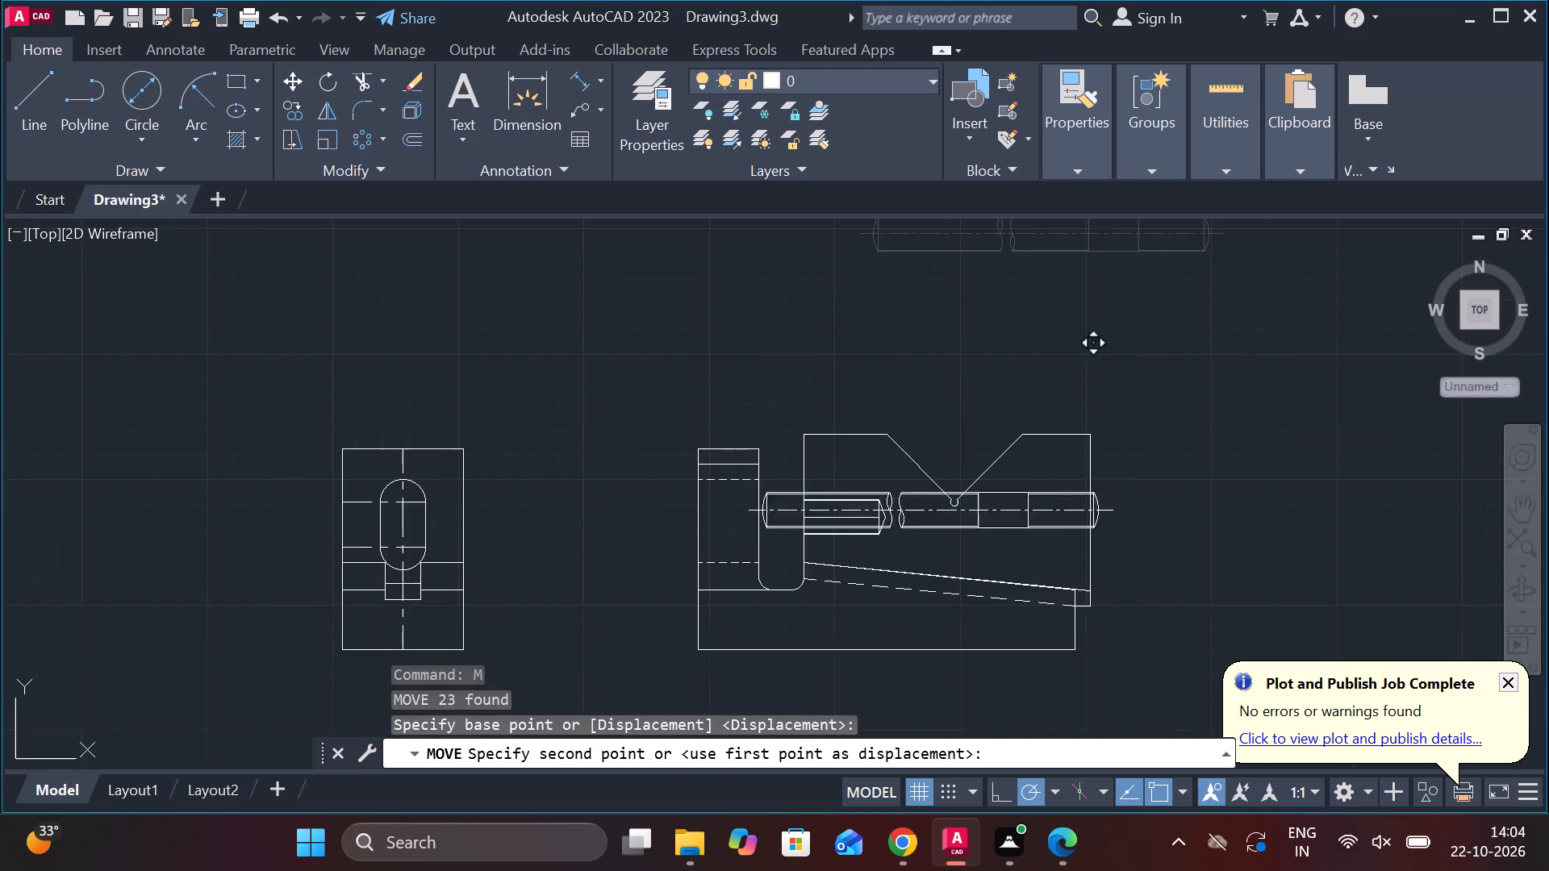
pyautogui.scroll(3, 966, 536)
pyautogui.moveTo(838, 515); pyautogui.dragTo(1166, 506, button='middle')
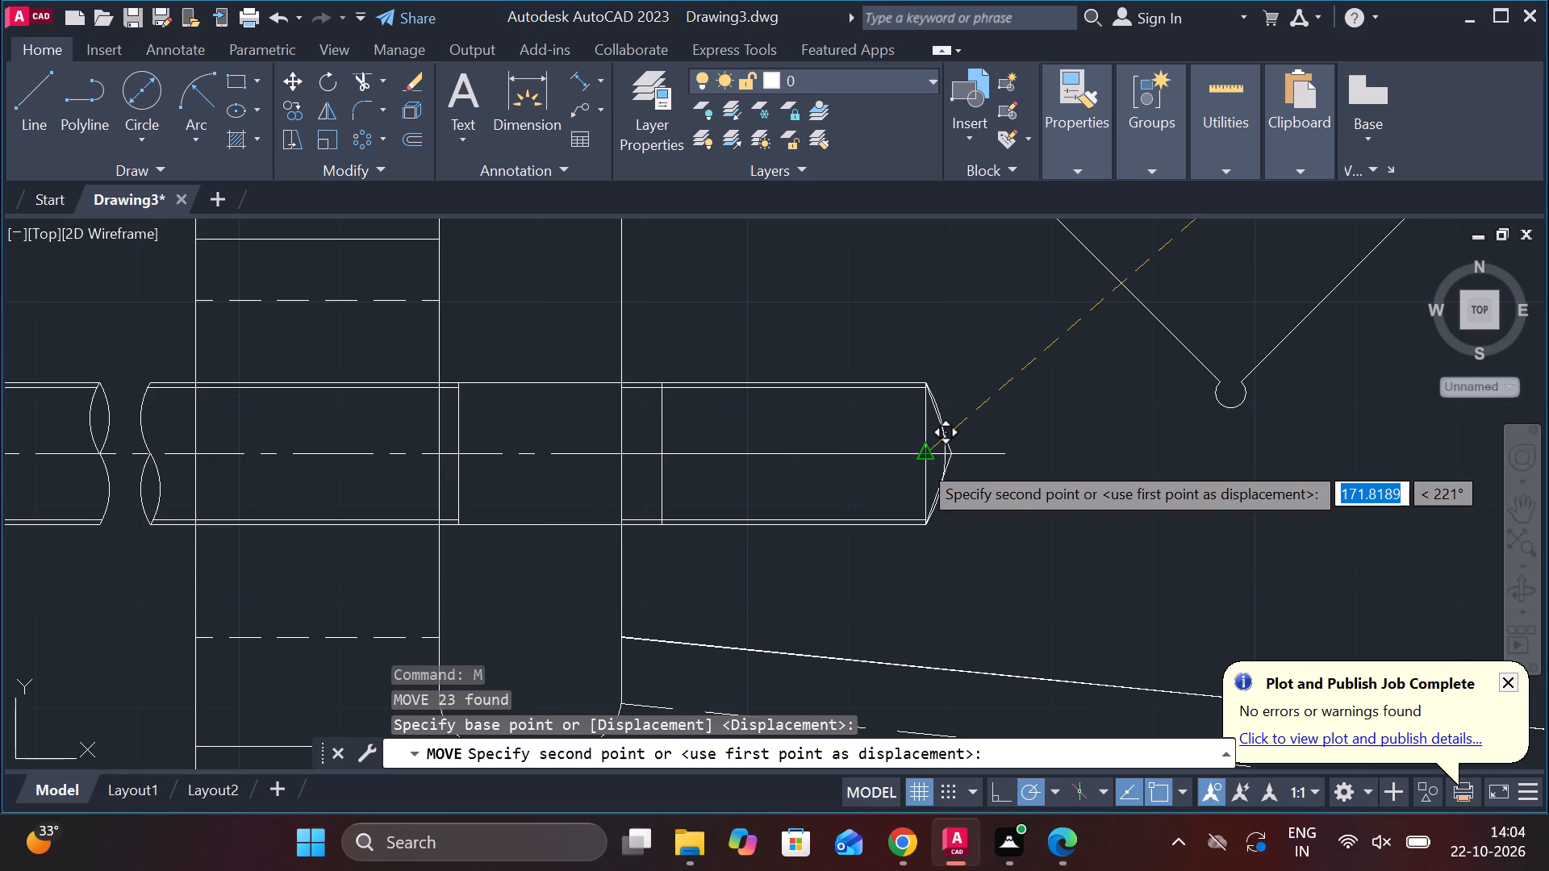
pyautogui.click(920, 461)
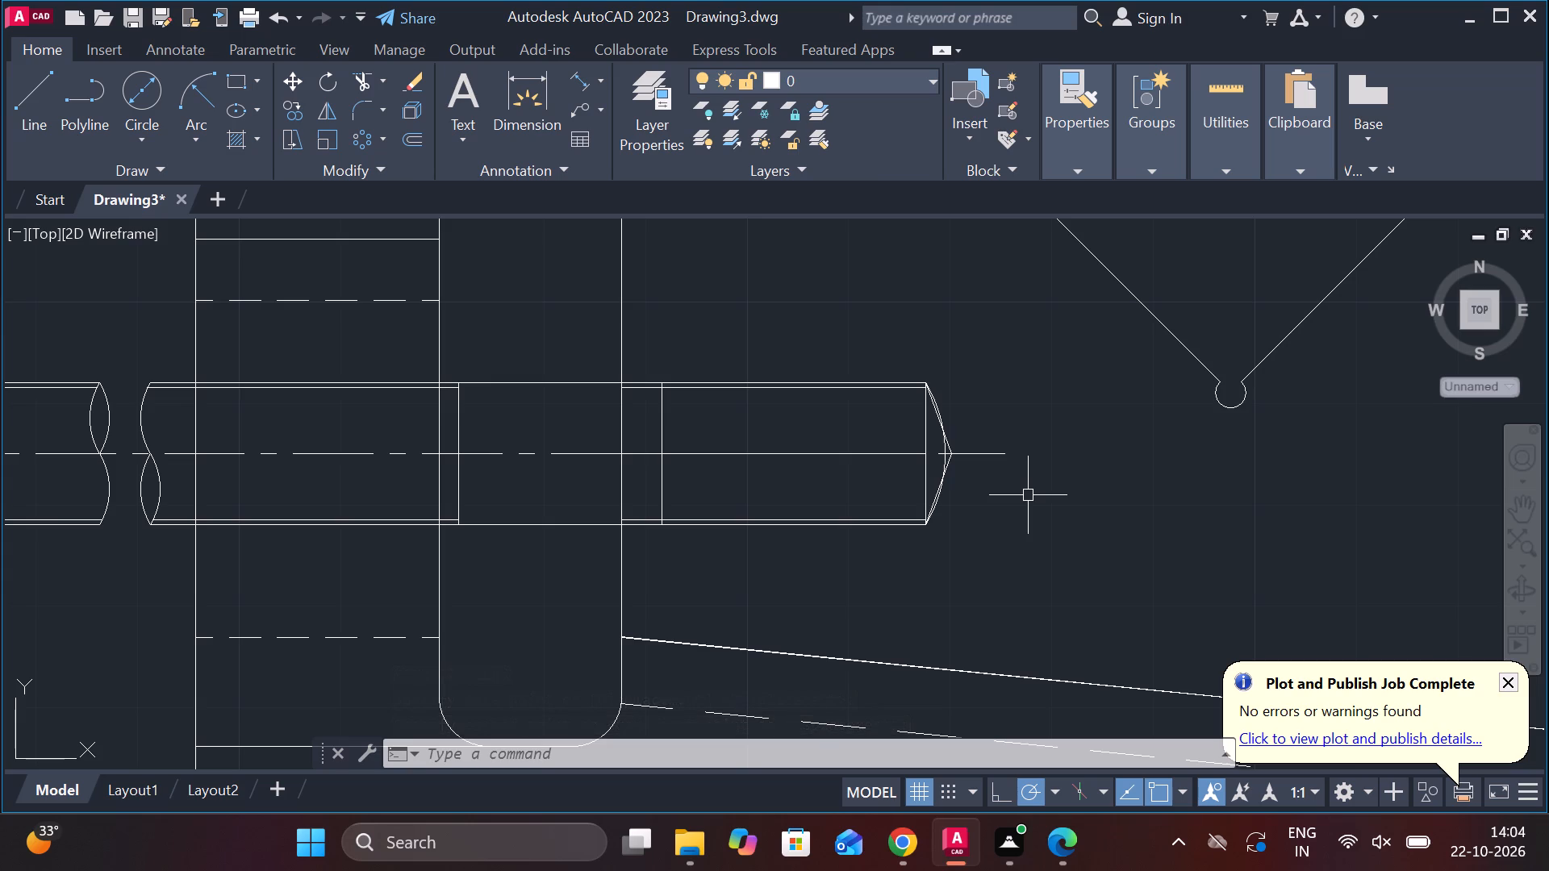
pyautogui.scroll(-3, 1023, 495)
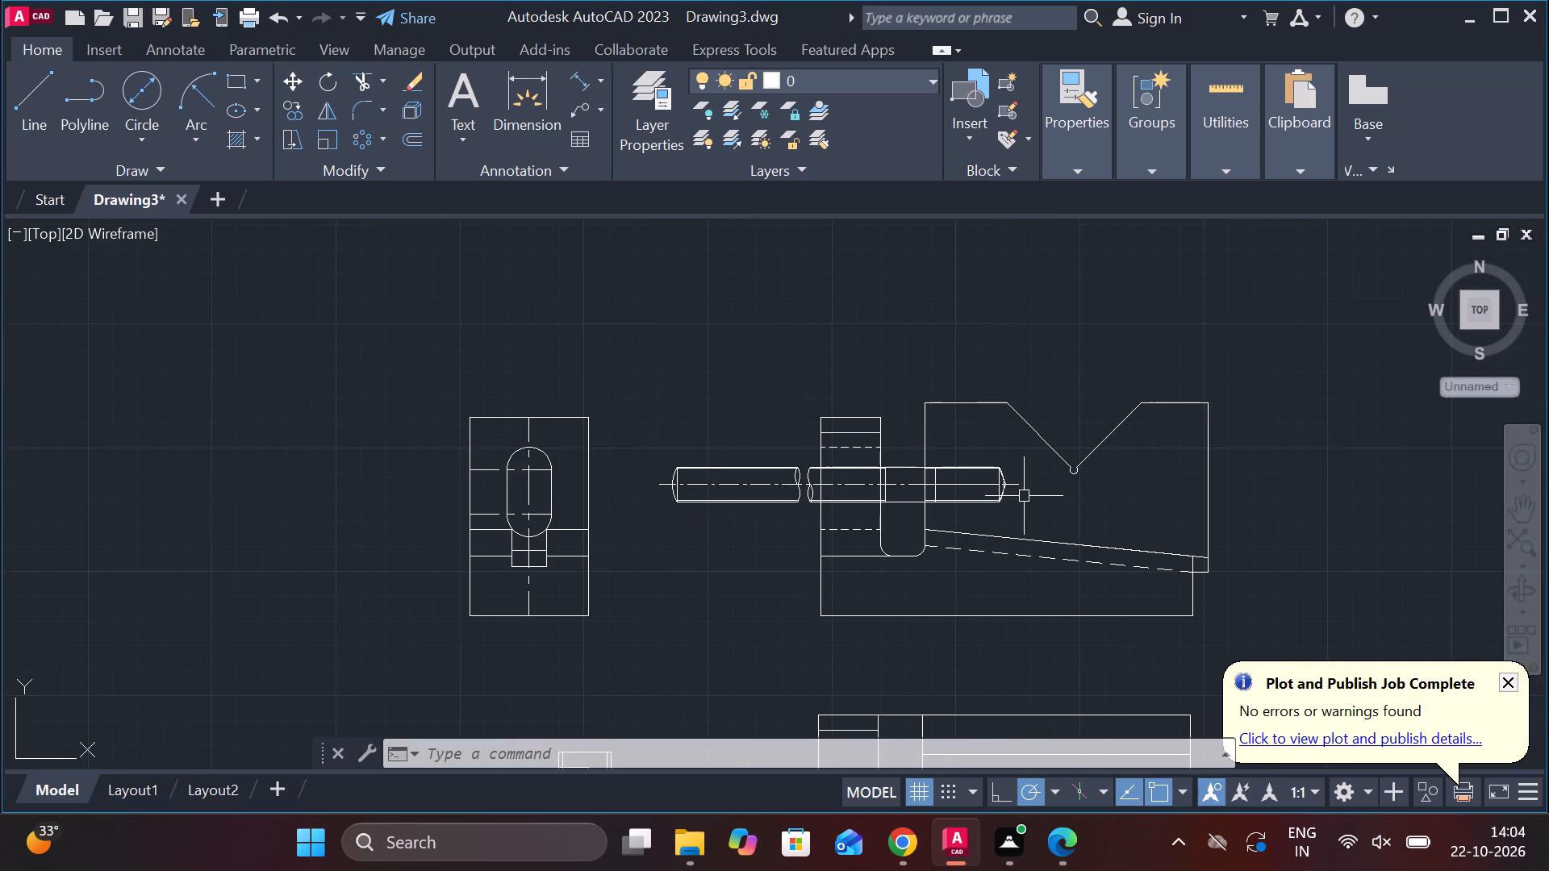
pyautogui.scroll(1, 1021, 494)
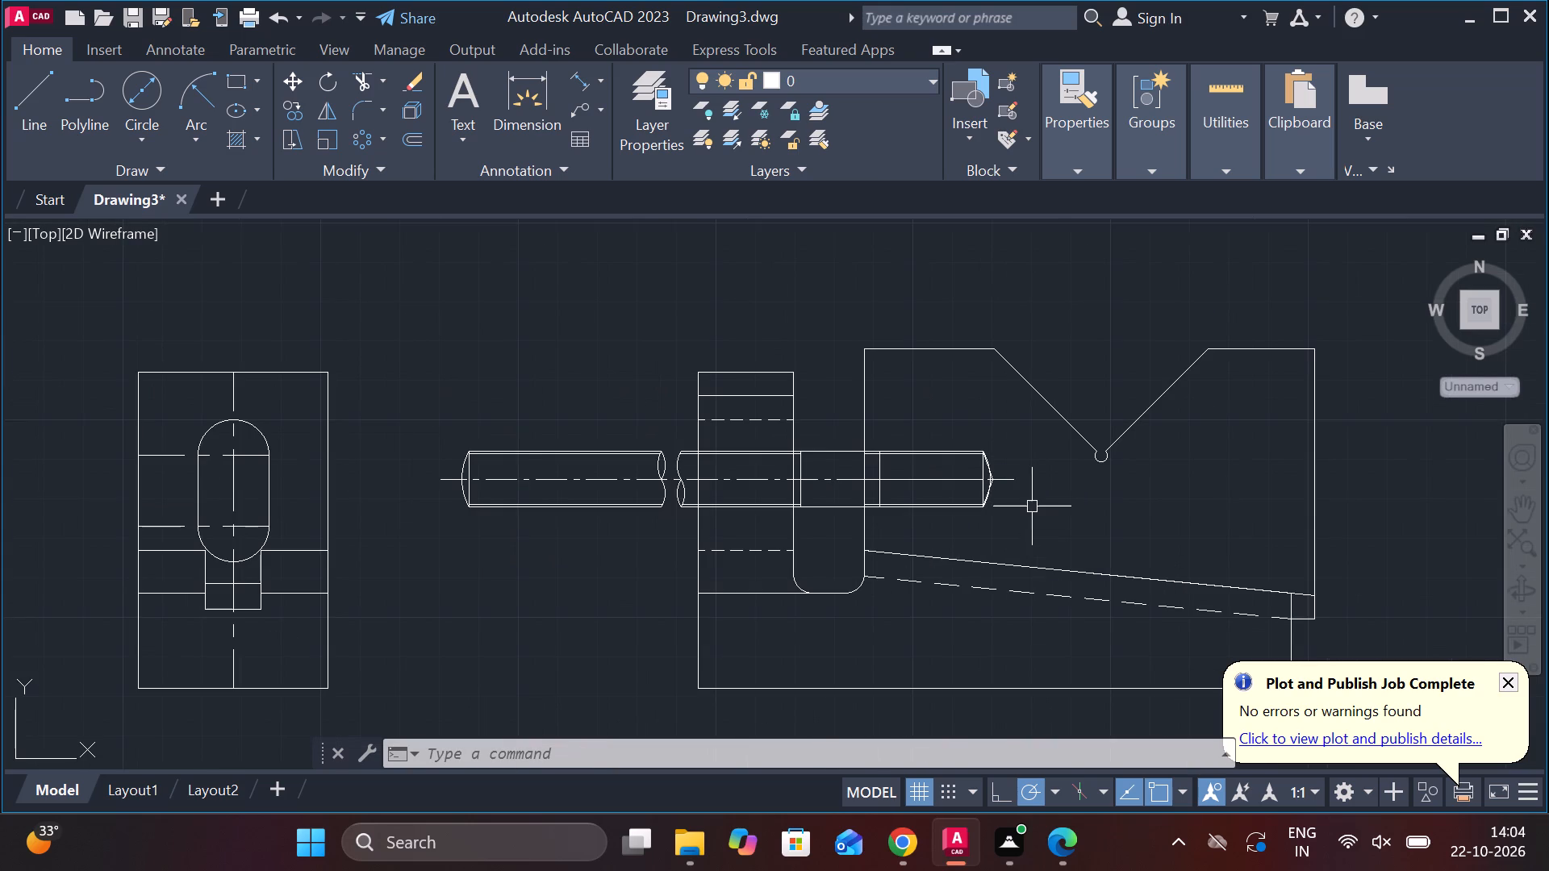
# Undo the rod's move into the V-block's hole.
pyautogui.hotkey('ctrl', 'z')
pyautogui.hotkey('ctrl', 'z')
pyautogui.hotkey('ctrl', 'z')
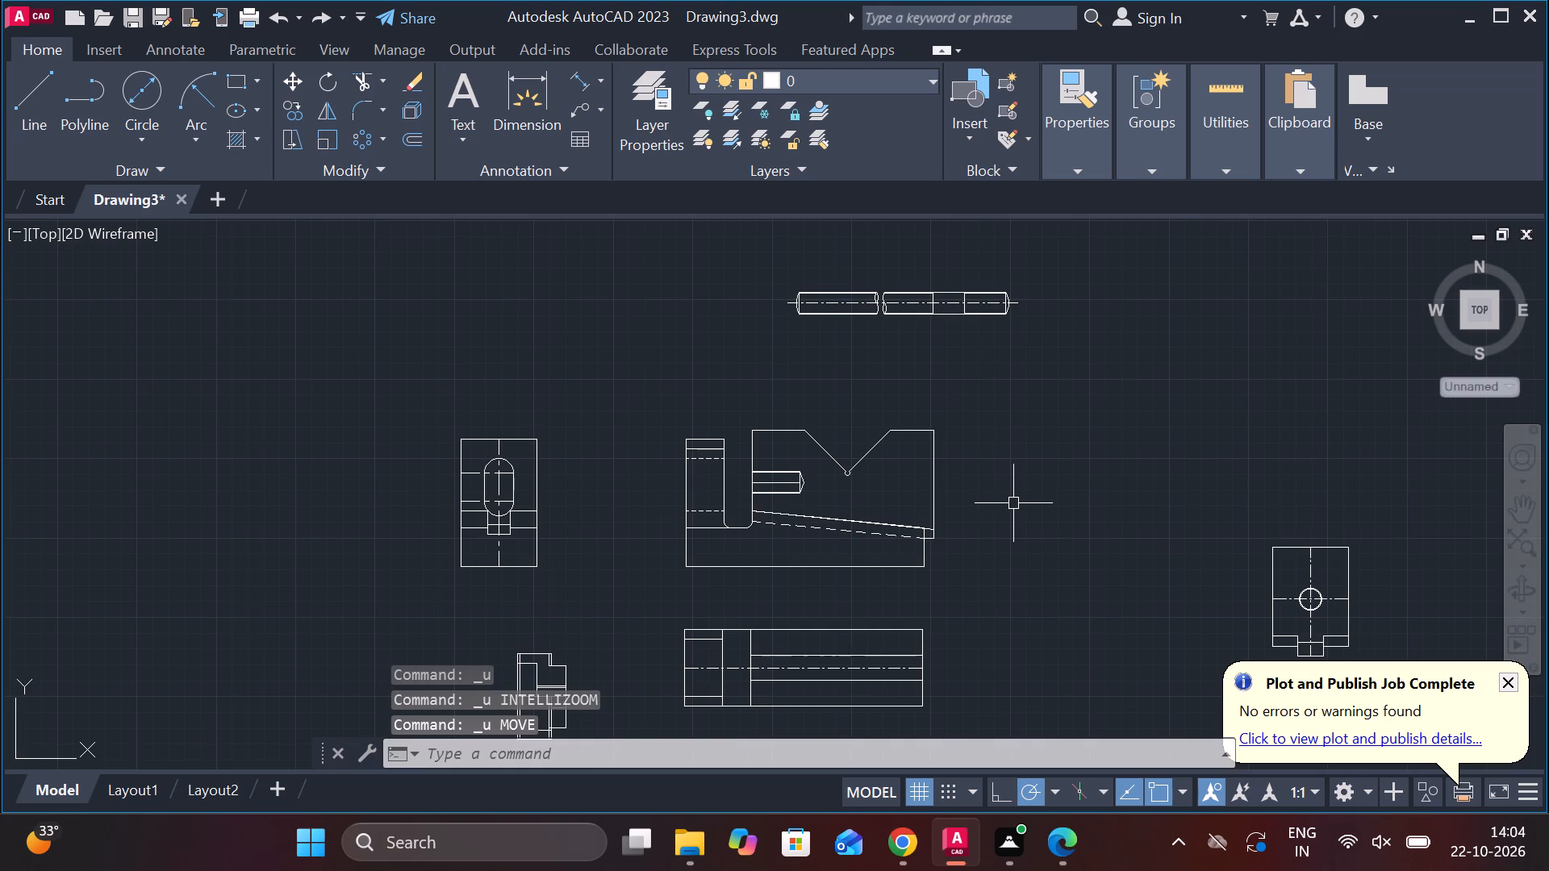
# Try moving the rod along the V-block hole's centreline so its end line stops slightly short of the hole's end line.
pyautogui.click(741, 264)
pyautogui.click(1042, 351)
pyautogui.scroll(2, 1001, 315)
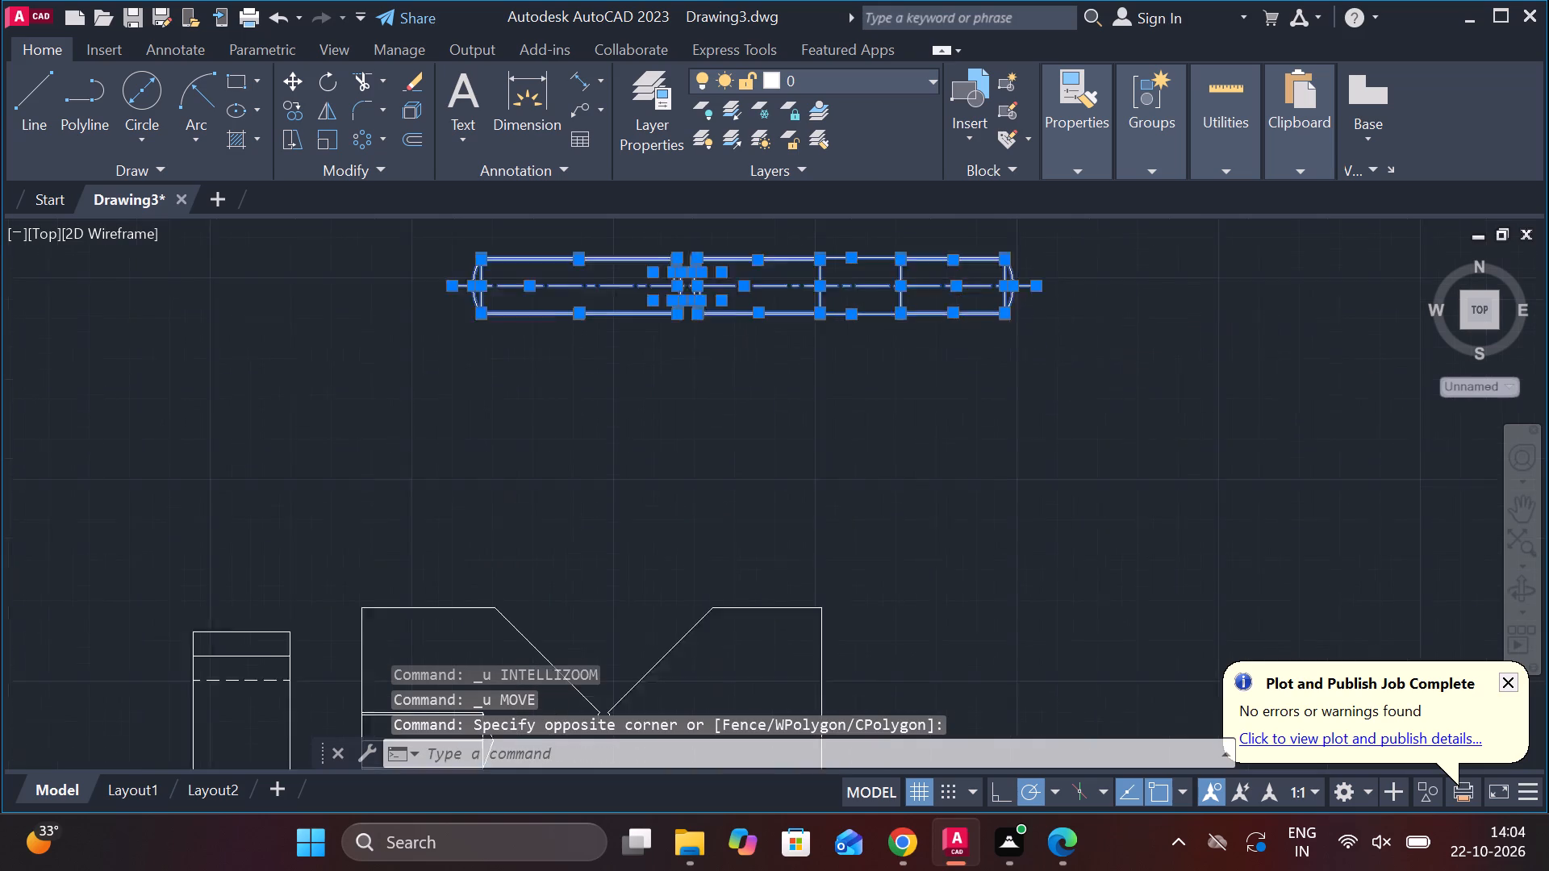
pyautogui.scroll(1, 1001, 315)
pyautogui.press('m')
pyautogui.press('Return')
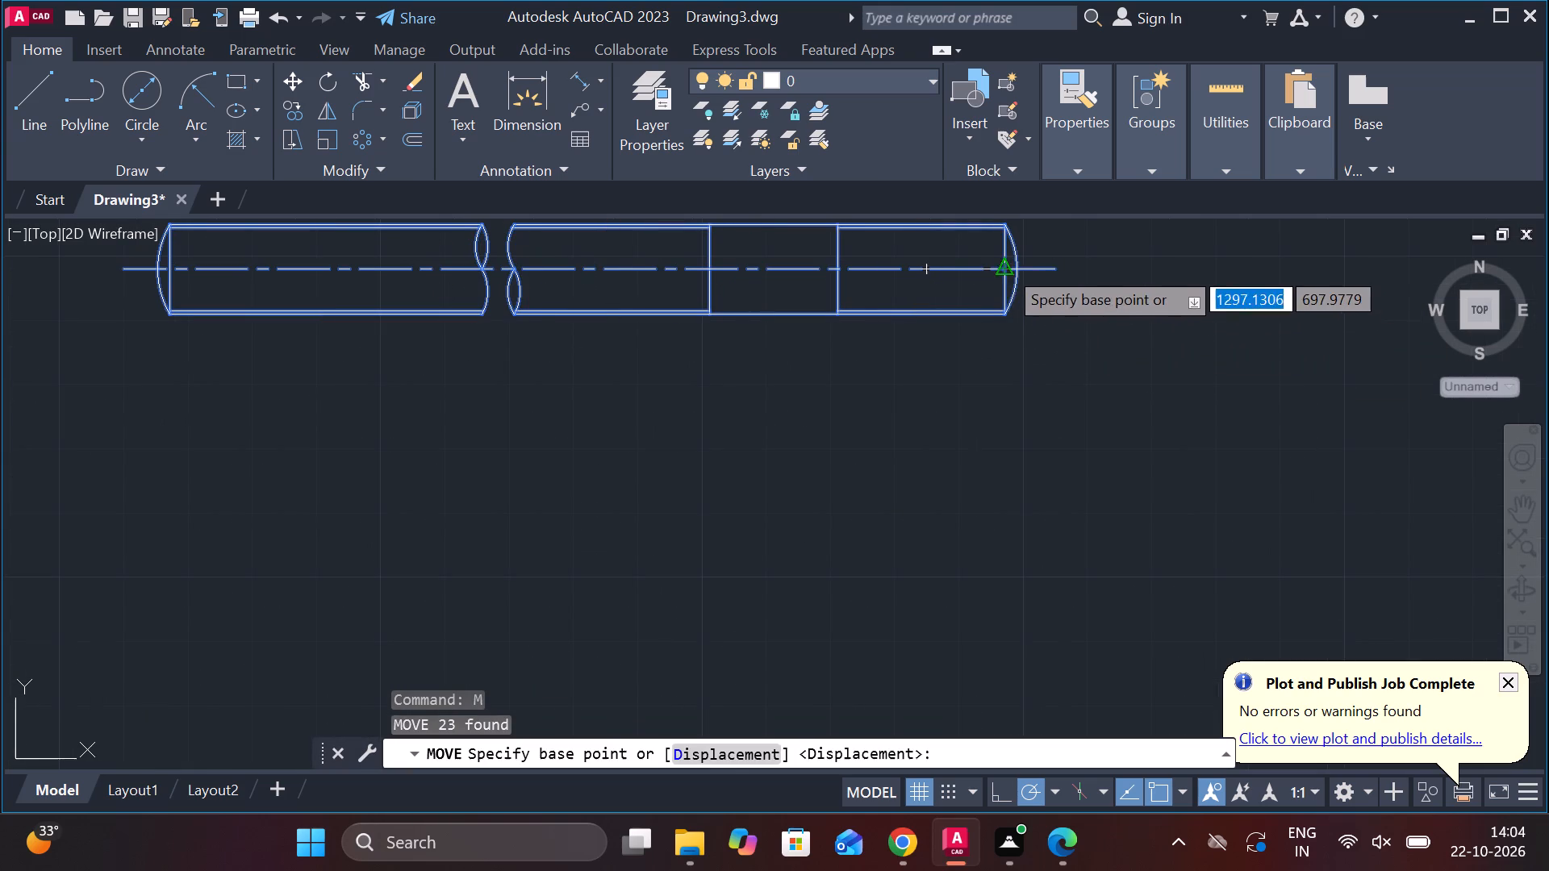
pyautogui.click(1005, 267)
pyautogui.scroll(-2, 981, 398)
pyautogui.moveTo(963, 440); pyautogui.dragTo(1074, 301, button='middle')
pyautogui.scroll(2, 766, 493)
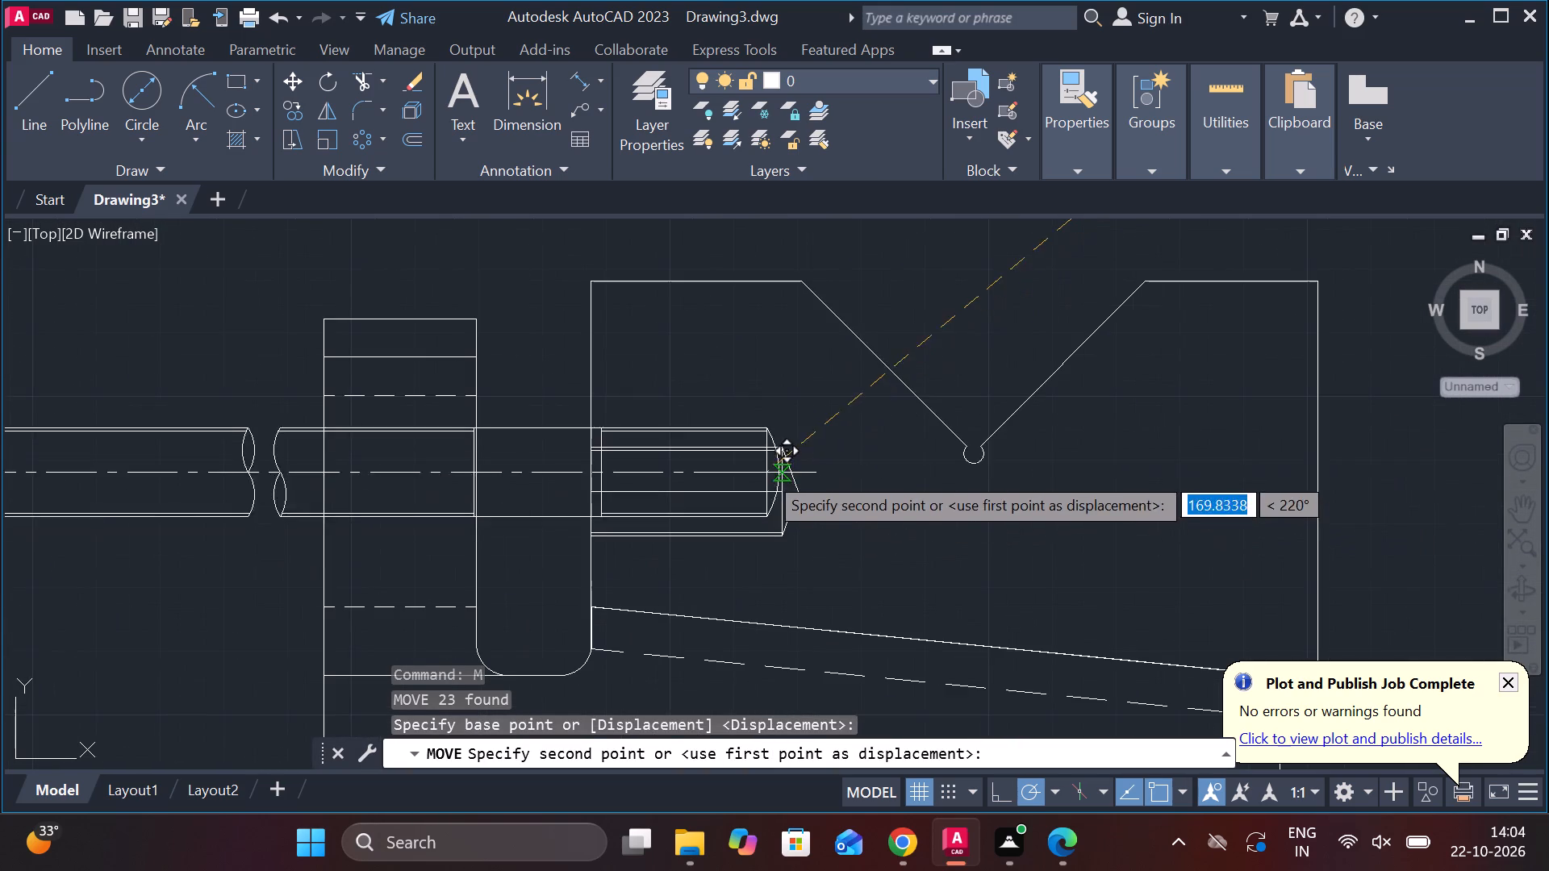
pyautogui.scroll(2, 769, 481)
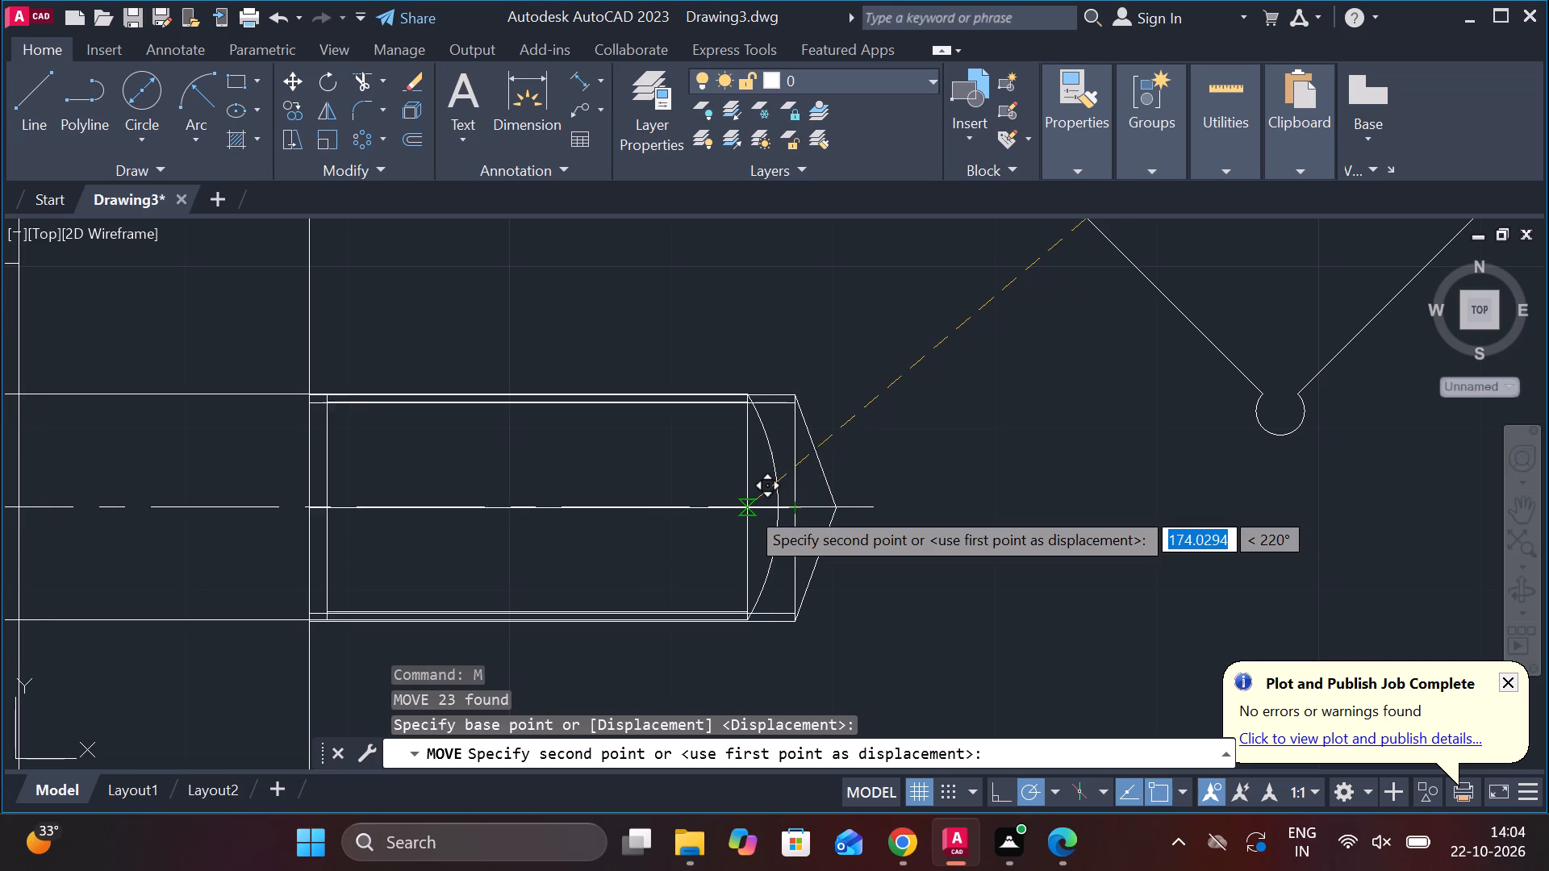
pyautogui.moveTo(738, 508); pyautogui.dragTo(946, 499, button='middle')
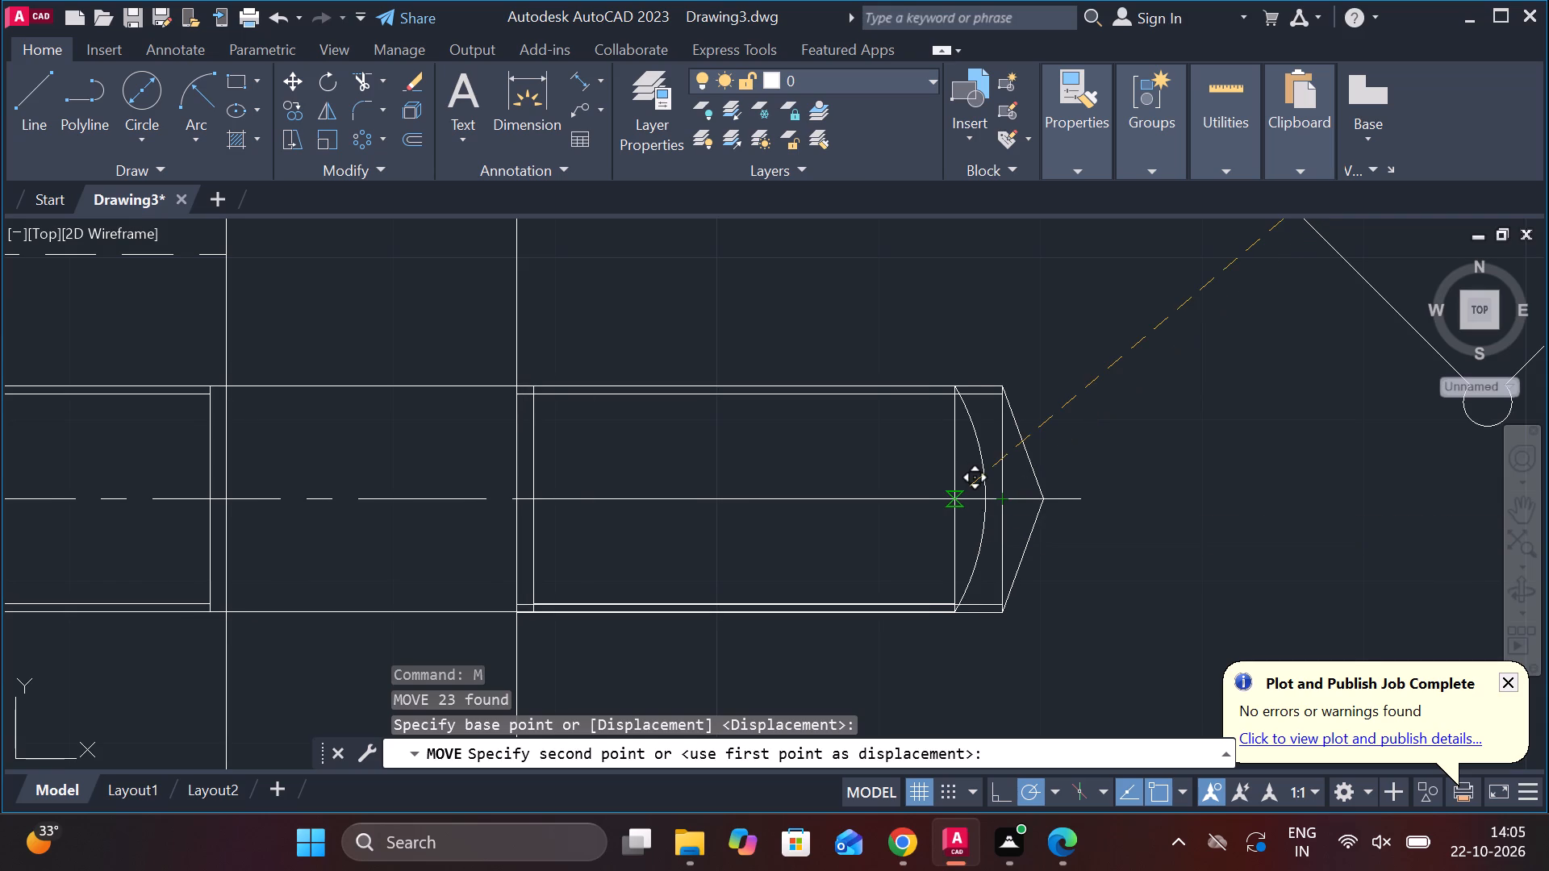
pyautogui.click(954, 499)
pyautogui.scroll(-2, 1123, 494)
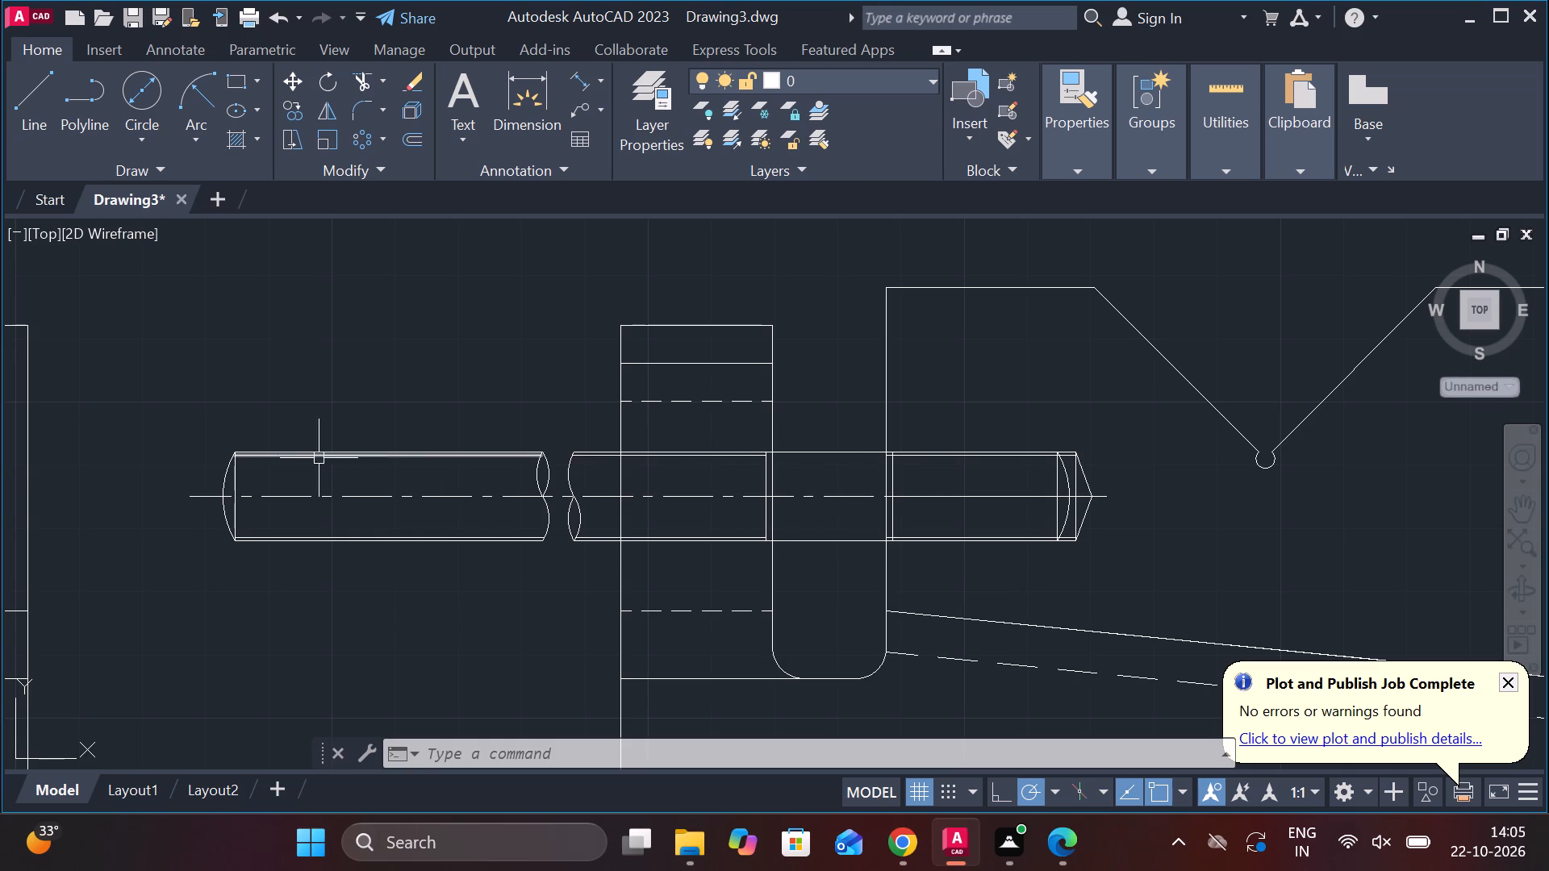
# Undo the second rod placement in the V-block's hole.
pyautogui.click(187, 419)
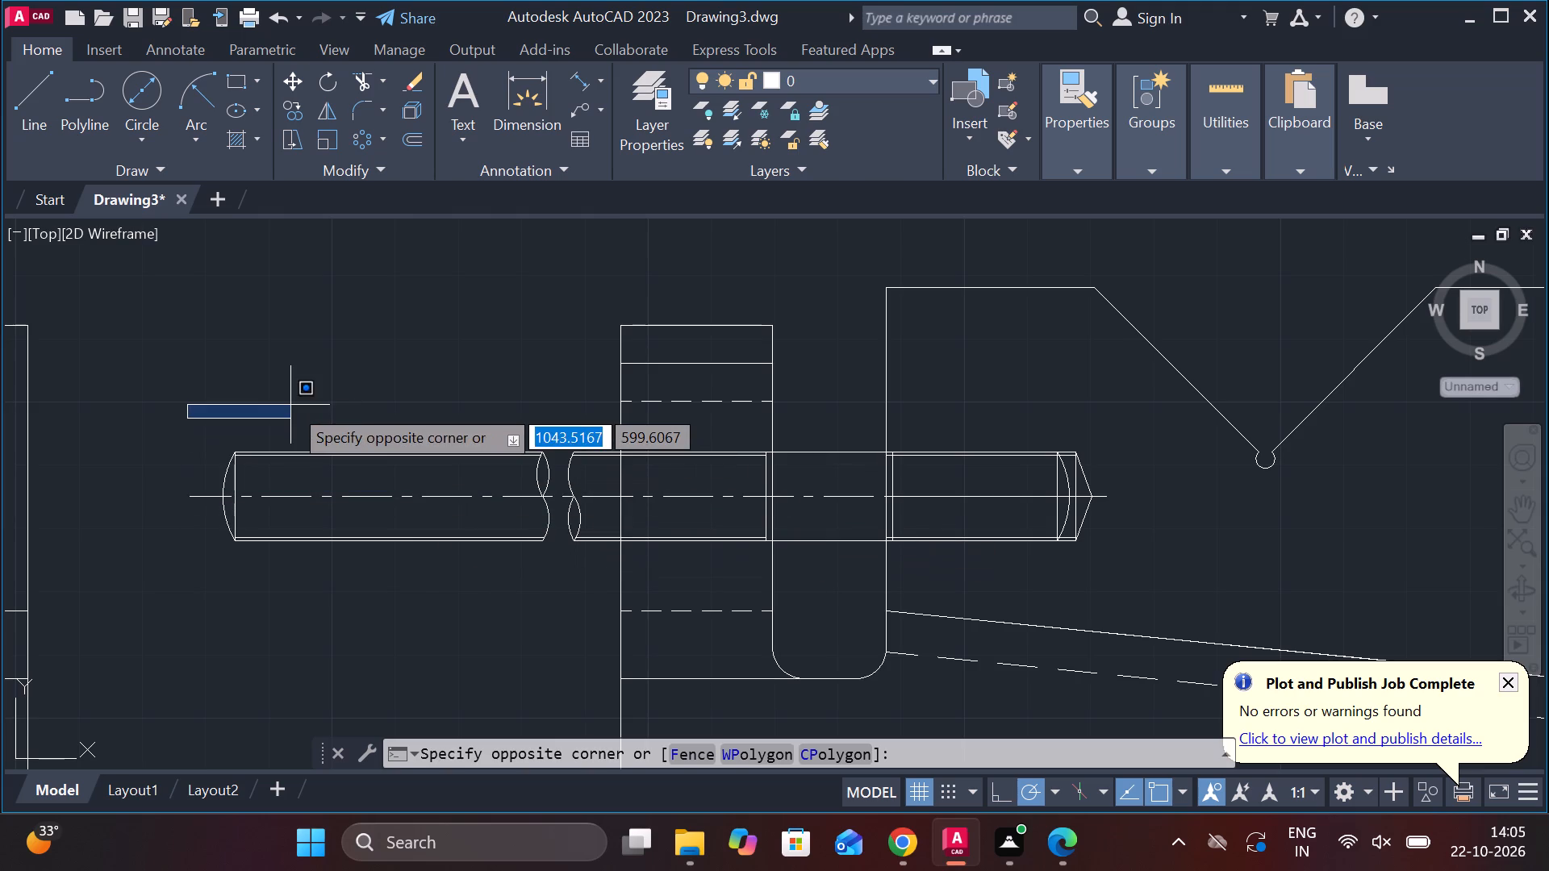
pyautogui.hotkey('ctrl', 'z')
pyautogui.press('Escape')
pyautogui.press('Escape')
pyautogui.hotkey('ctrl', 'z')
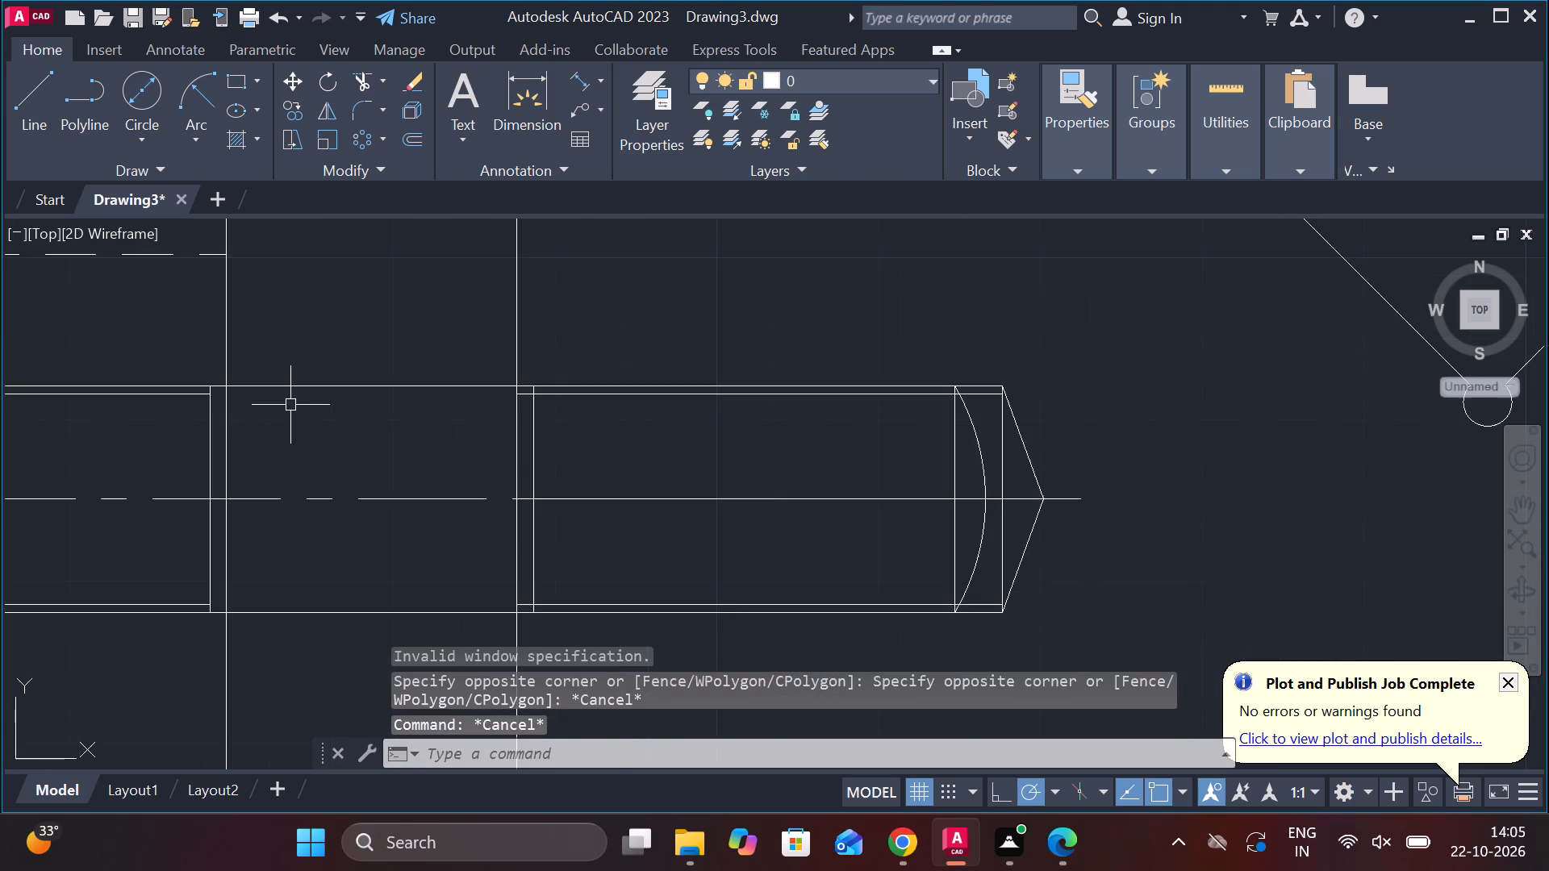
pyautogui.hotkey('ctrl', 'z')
# Move the rod by the midpoint of its end thread's inner line to the hole centreline on the V-block's bracket-side face.
pyautogui.scroll(-3, 792, 407)
pyautogui.moveTo(564, 323); pyautogui.dragTo(633, 331)
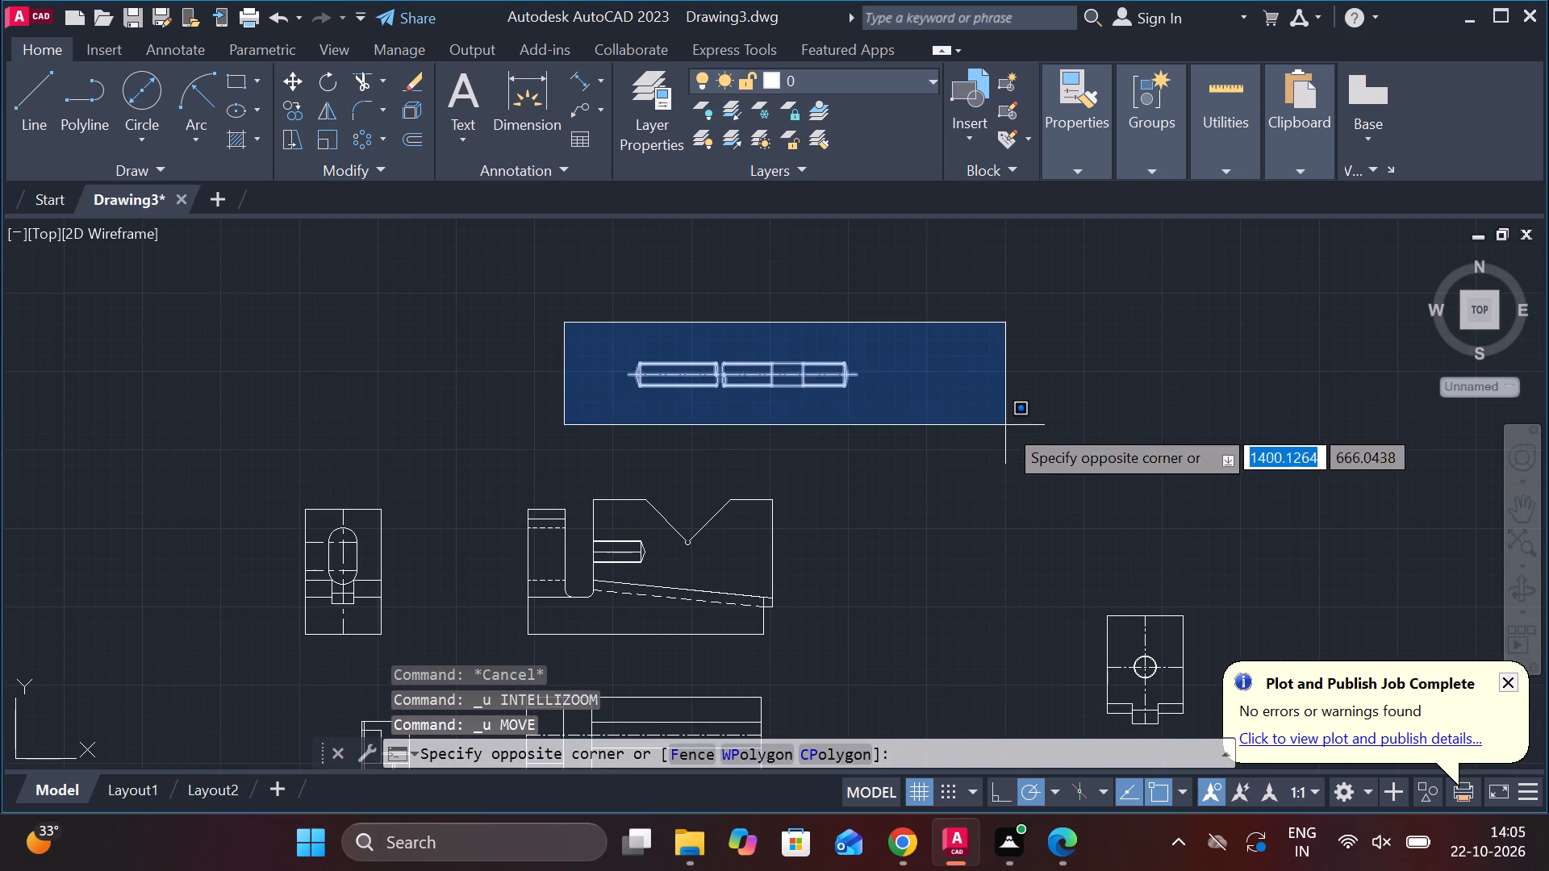
pyautogui.click(1005, 425)
pyautogui.scroll(3, 906, 401)
pyautogui.press('m')
pyautogui.press('Return')
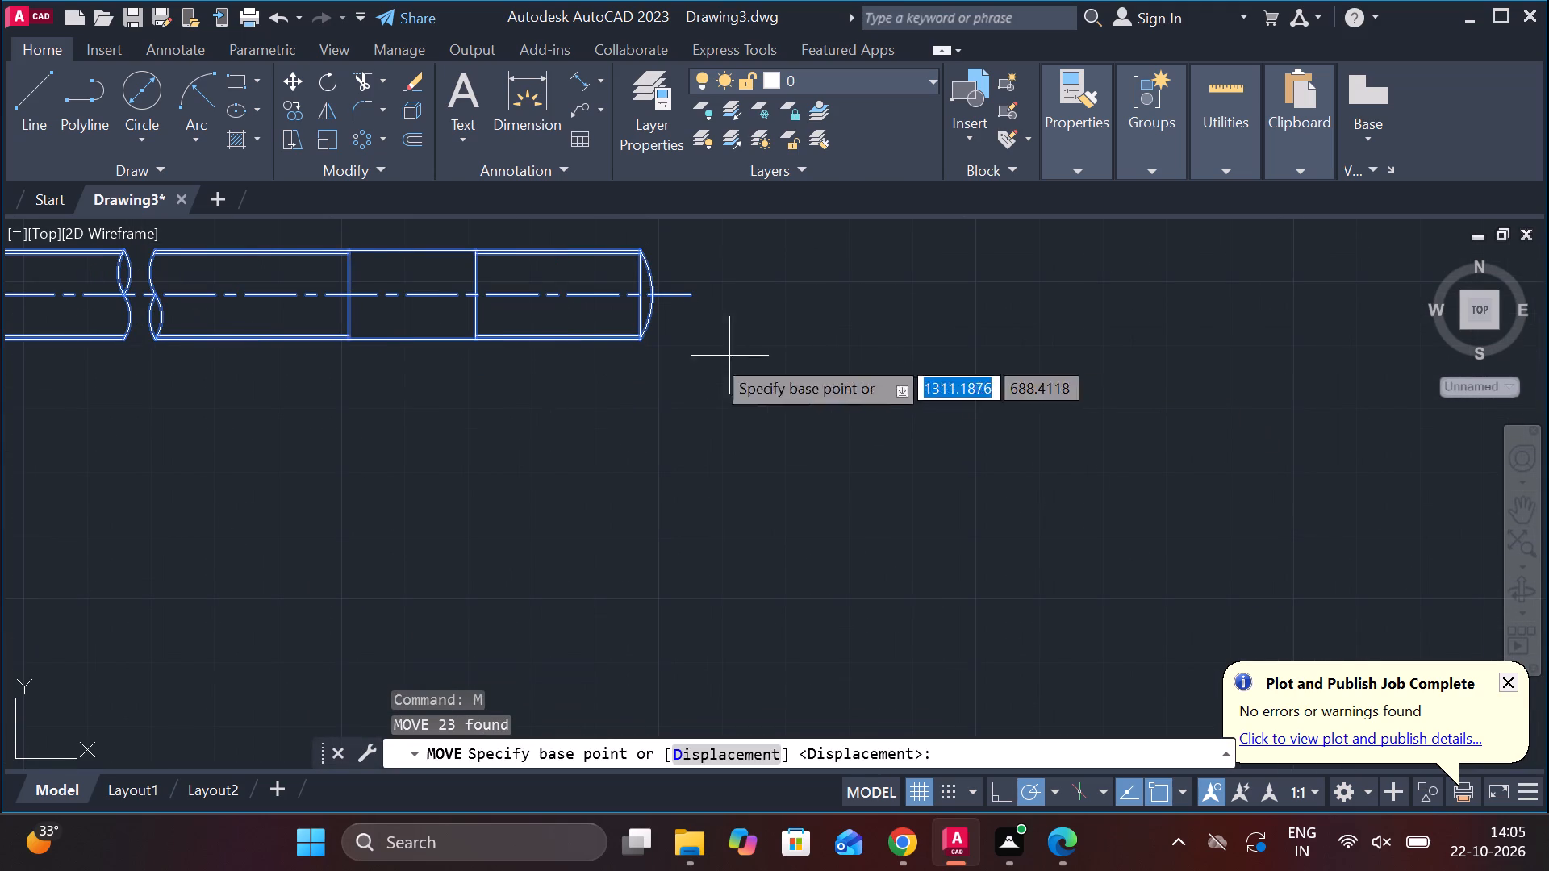
pyautogui.click(470, 296)
pyautogui.scroll(-2, 479, 324)
pyautogui.moveTo(536, 426); pyautogui.dragTo(897, 295, button='middle')
pyautogui.scroll(3, 591, 527)
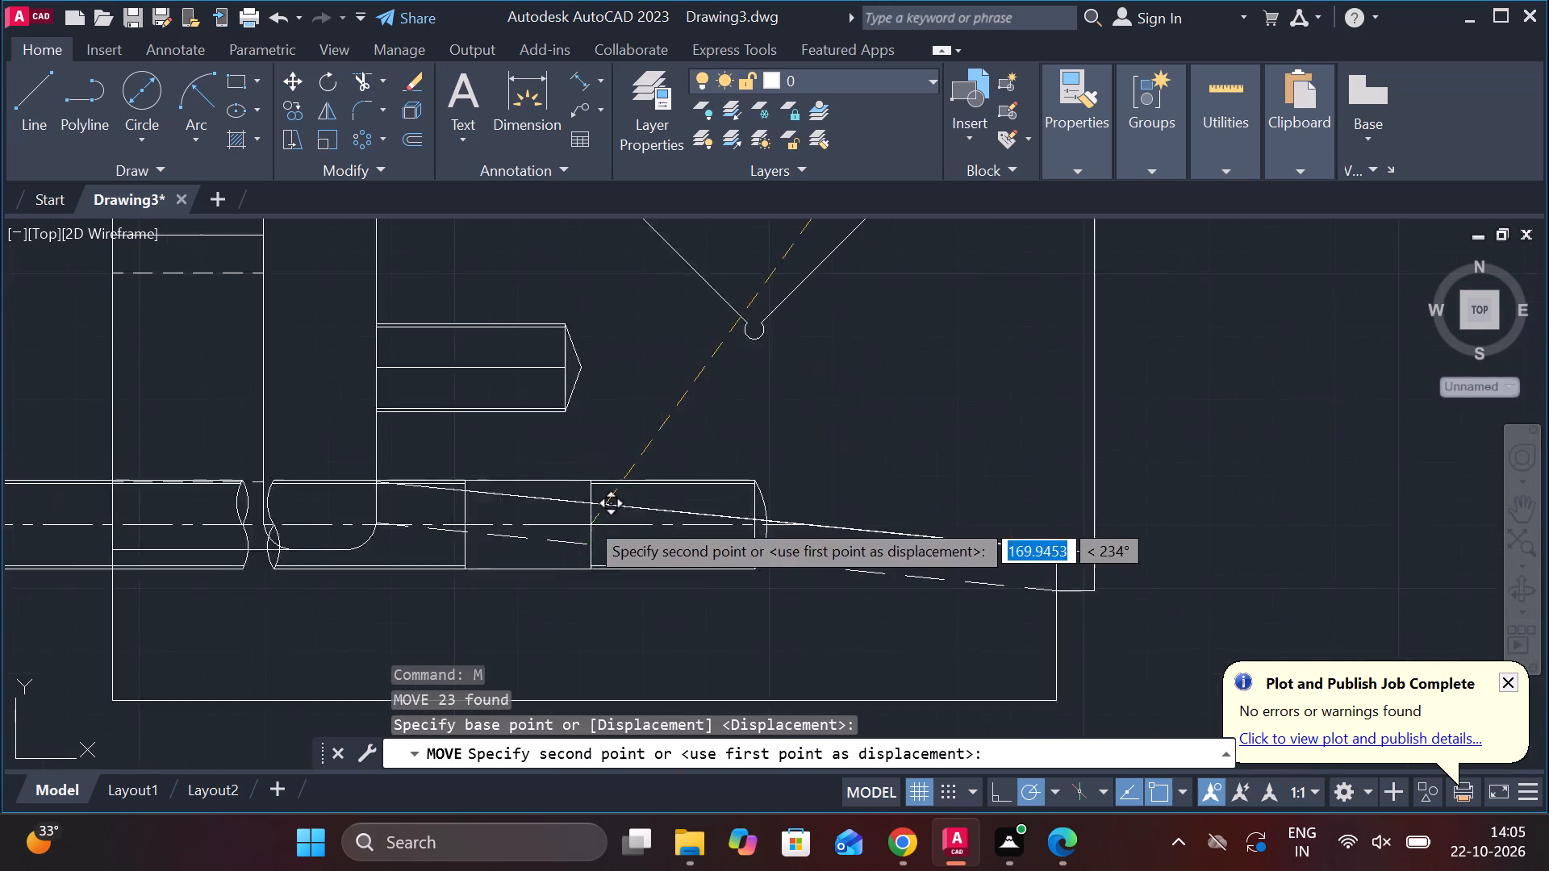
pyautogui.moveTo(595, 413); pyautogui.dragTo(690, 455, button='middle')
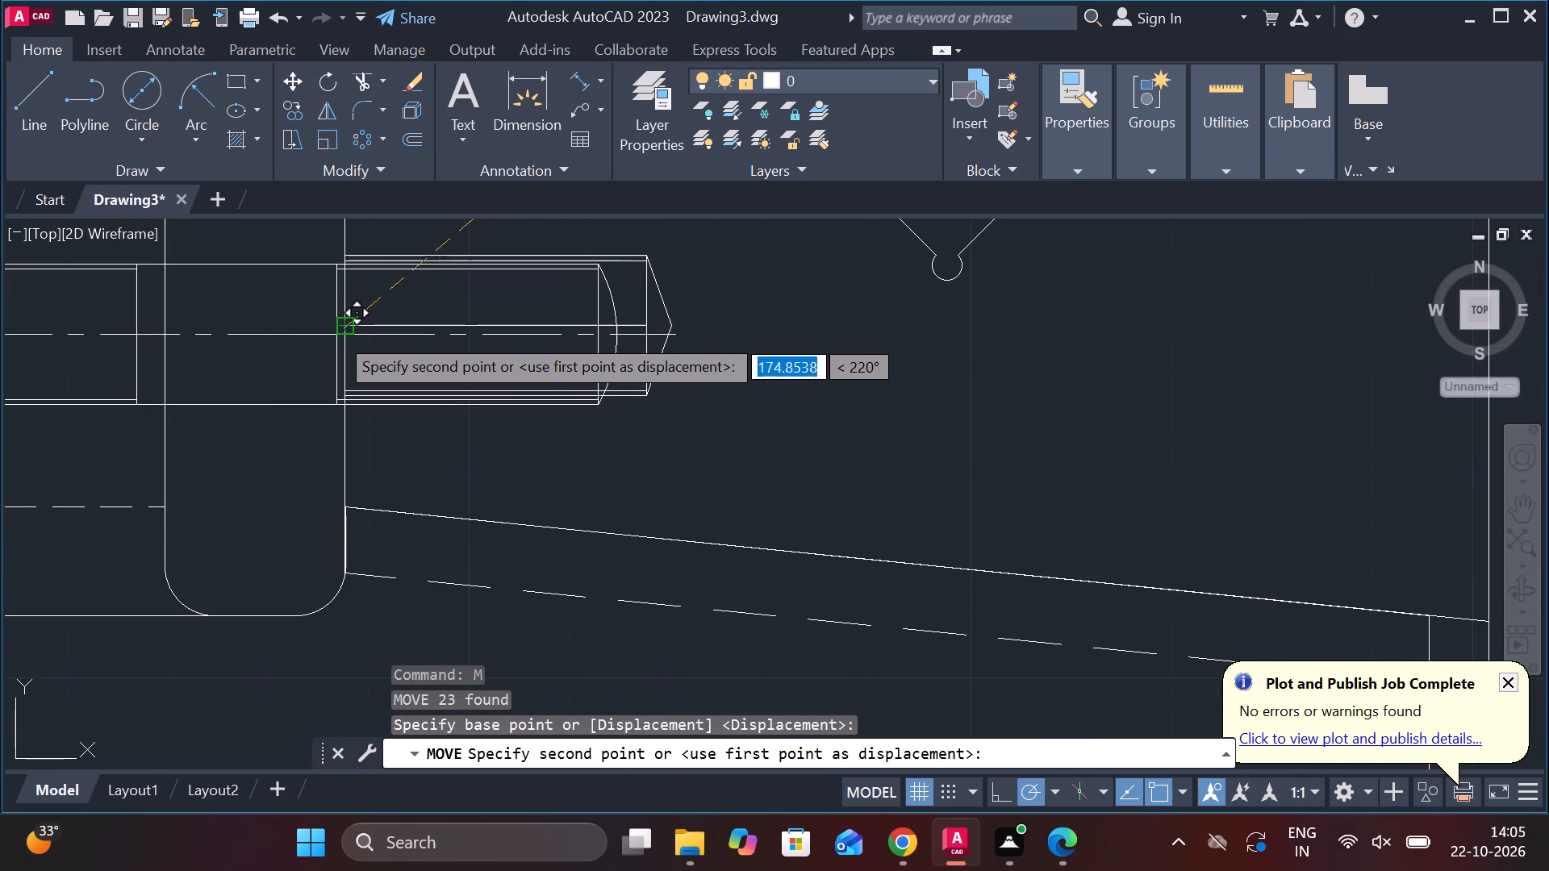
pyautogui.click(351, 329)
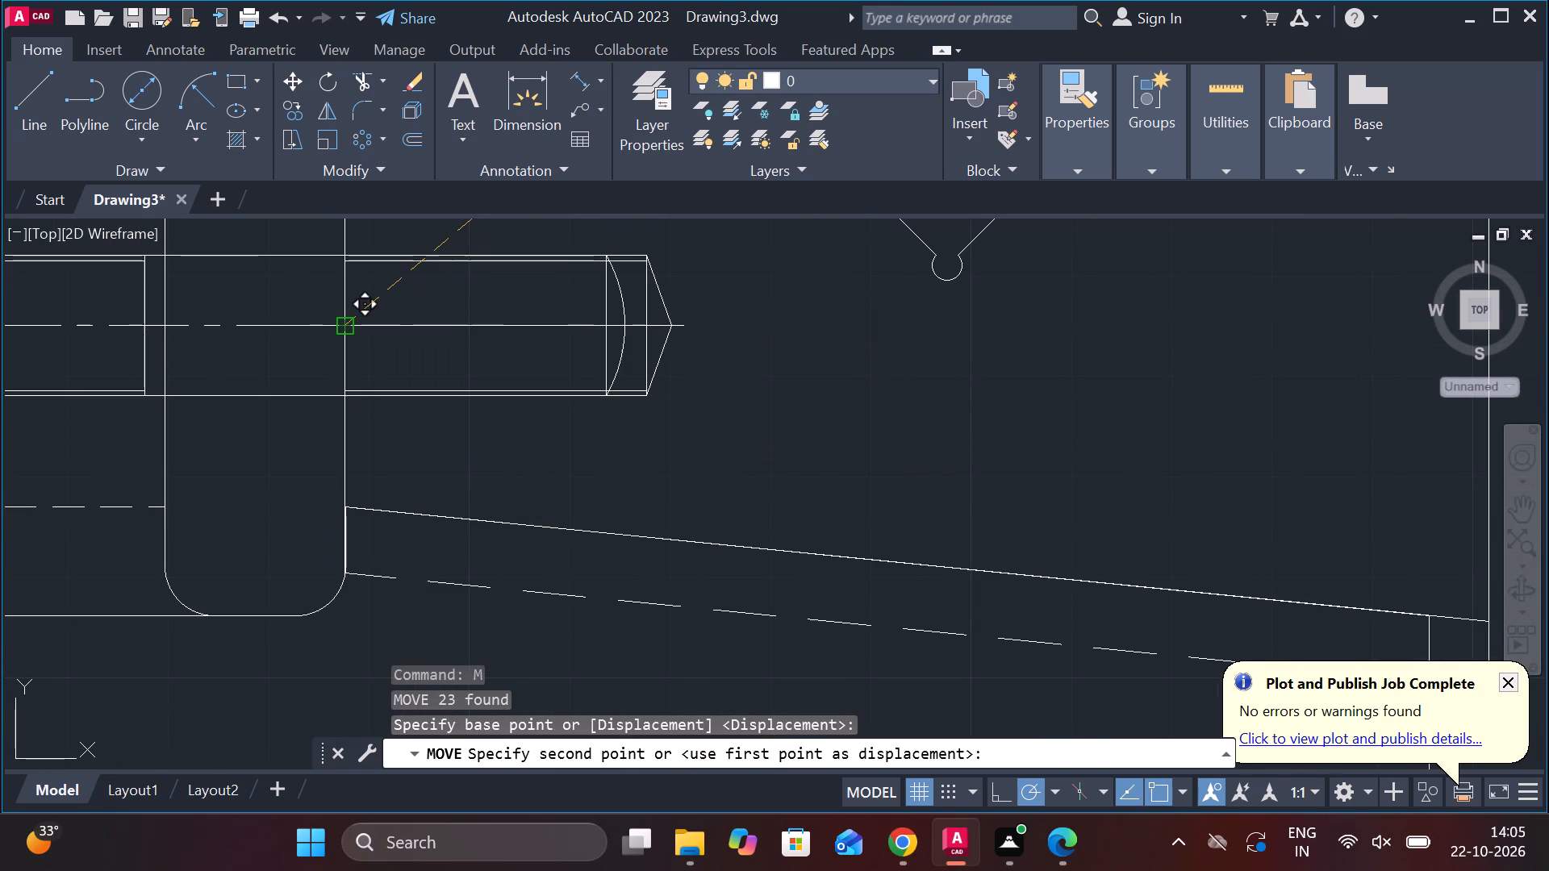
pyautogui.scroll(-1, 509, 365)
pyautogui.moveTo(567, 396); pyautogui.dragTo(914, 439, button='middle')
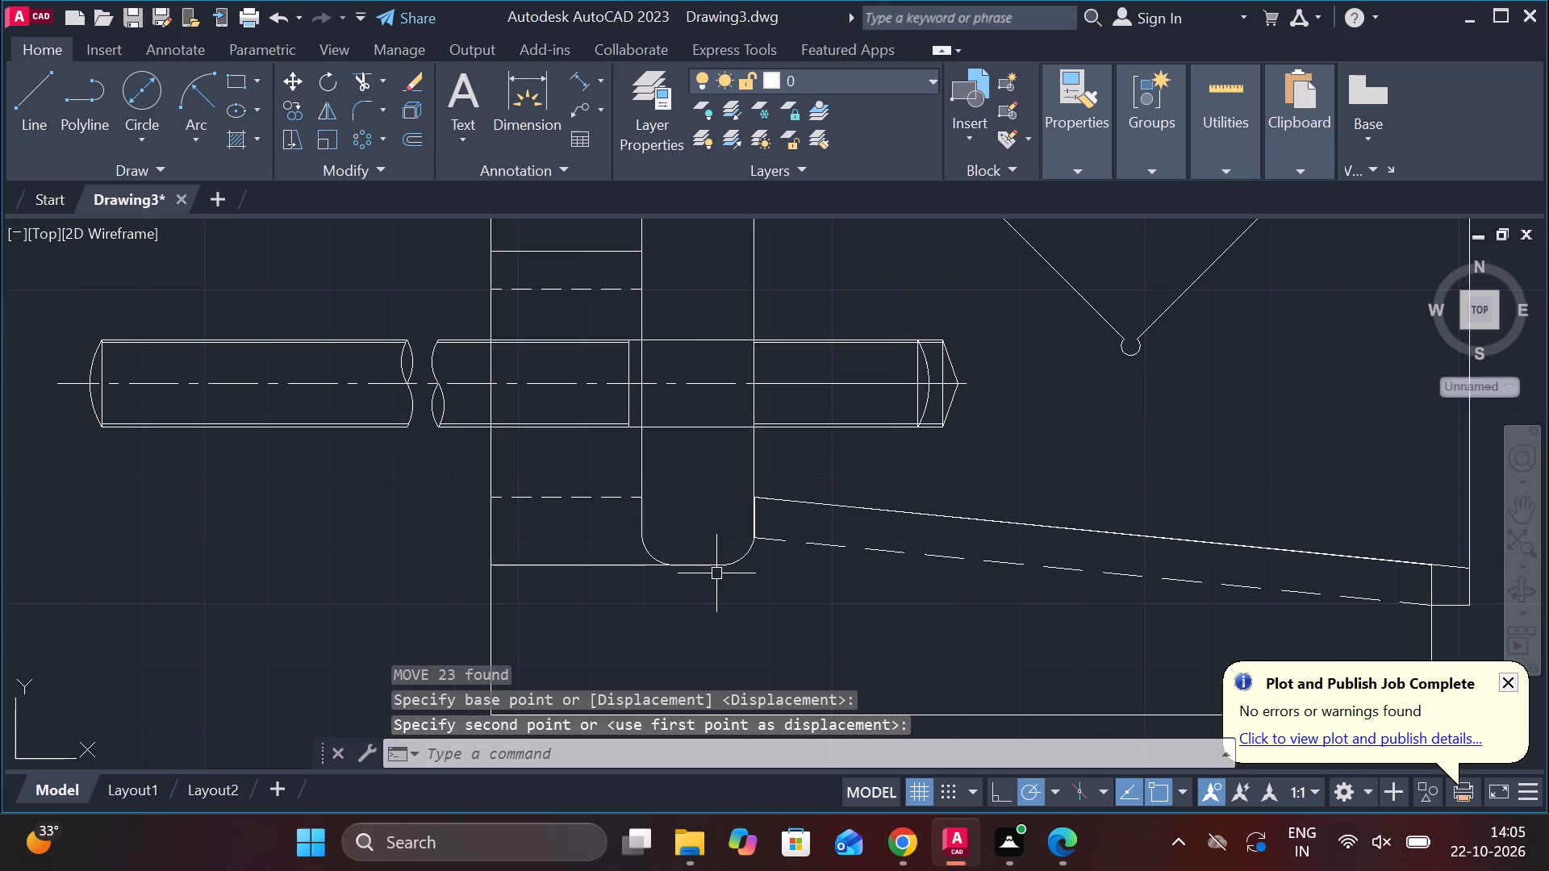
pyautogui.scroll(-2, 719, 573)
pyautogui.scroll(1, 520, 524)
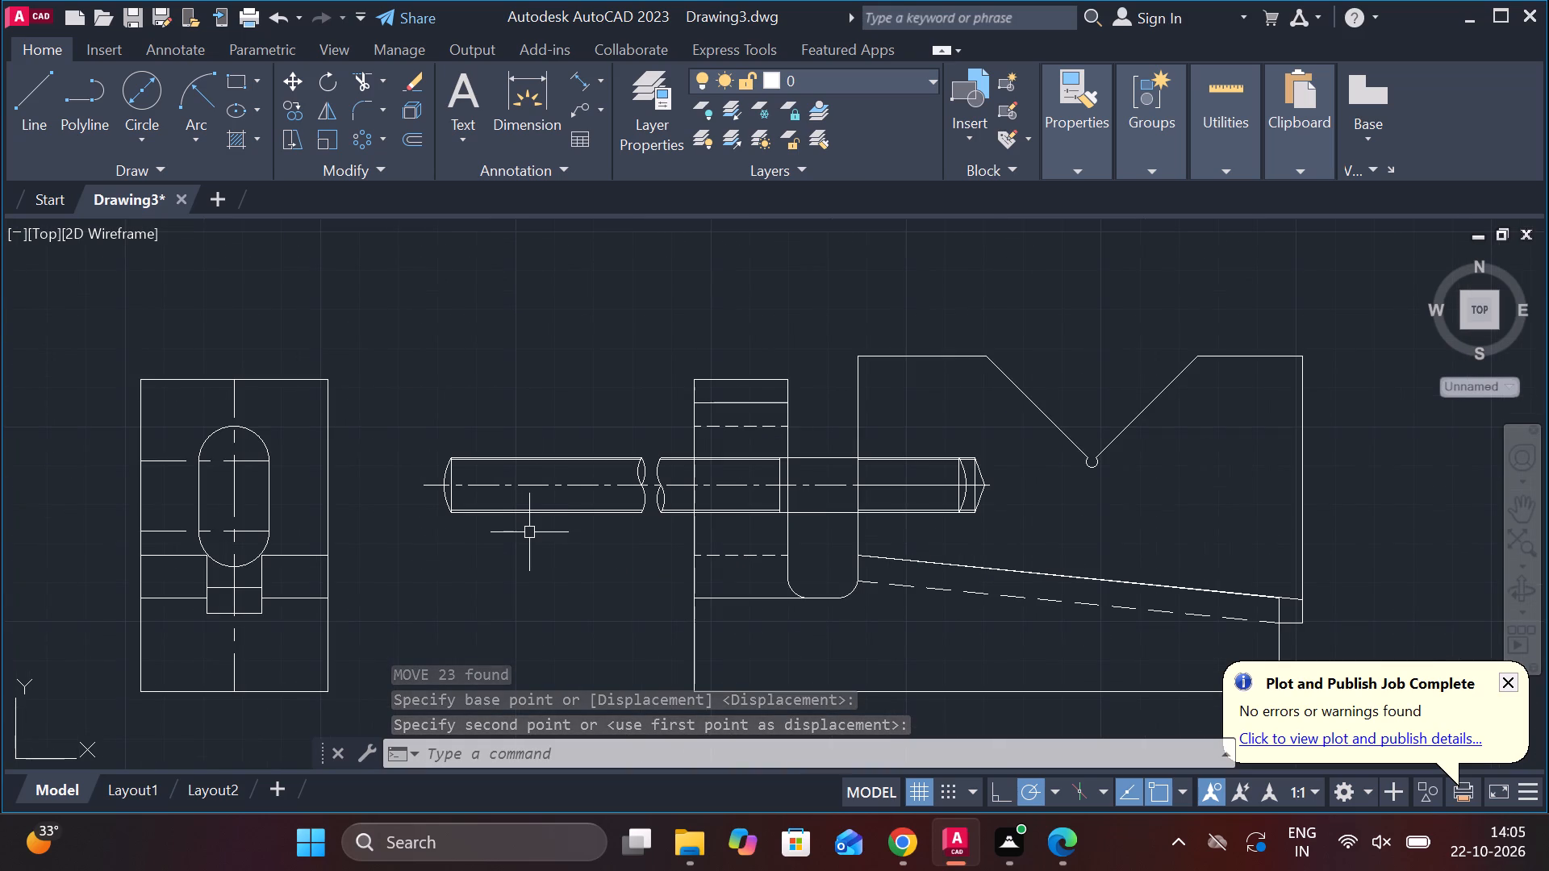
# Move the small stepped part view by the midpoint of its narrow end to where the rod centreline meets the L-bracket's outer face.
pyautogui.scroll(-1, 529, 532)
pyautogui.moveTo(535, 546); pyautogui.dragTo(535, 547, button='middle')
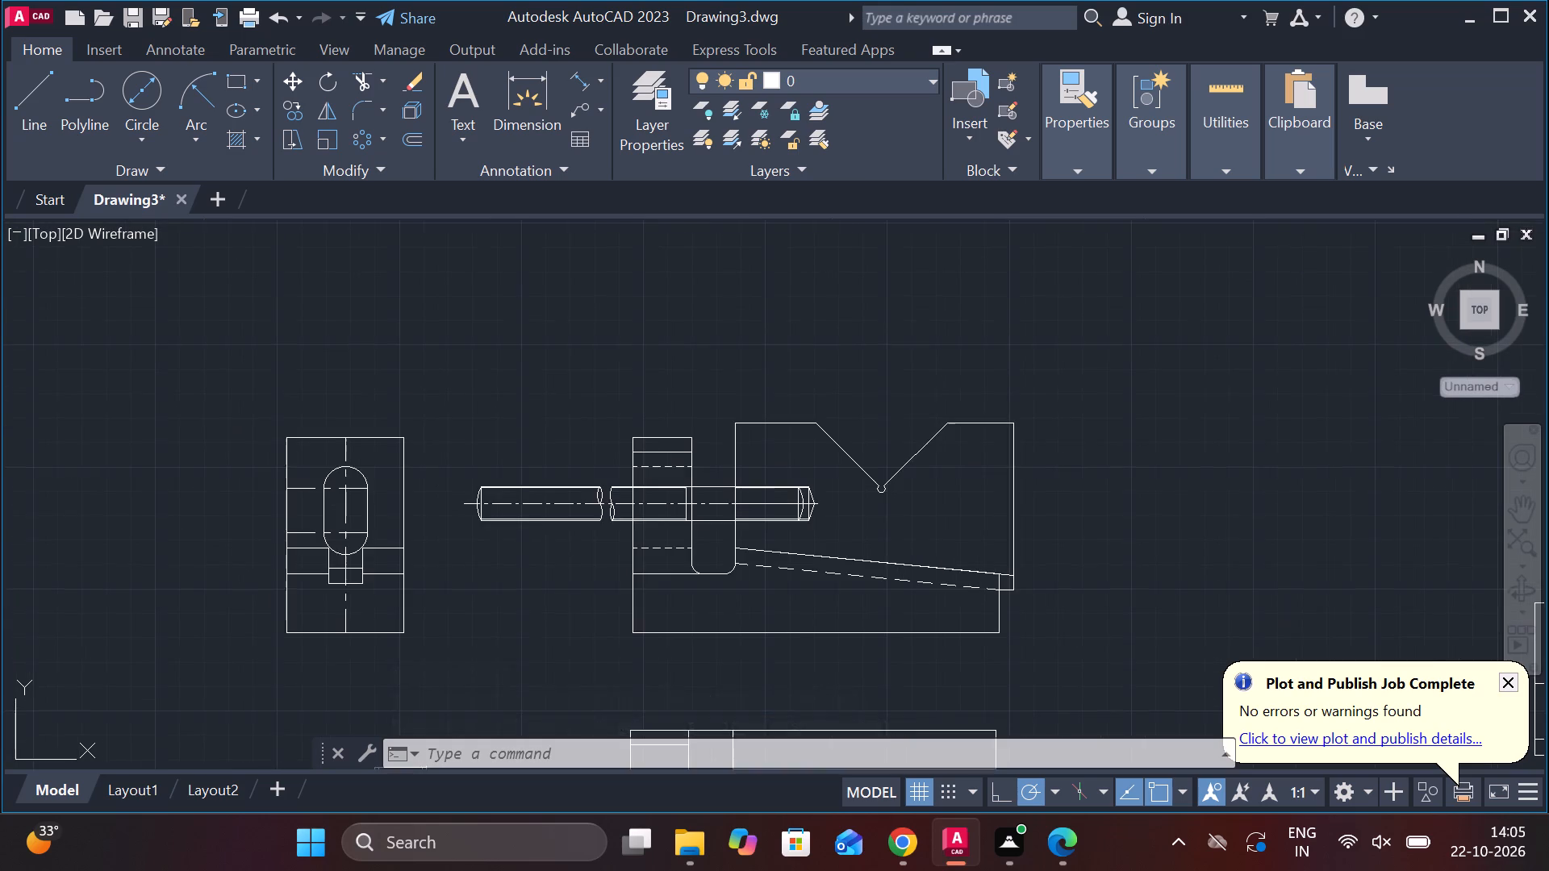
pyautogui.moveTo(535, 547); pyautogui.dragTo(579, 266, button='middle')
pyautogui.click(319, 460)
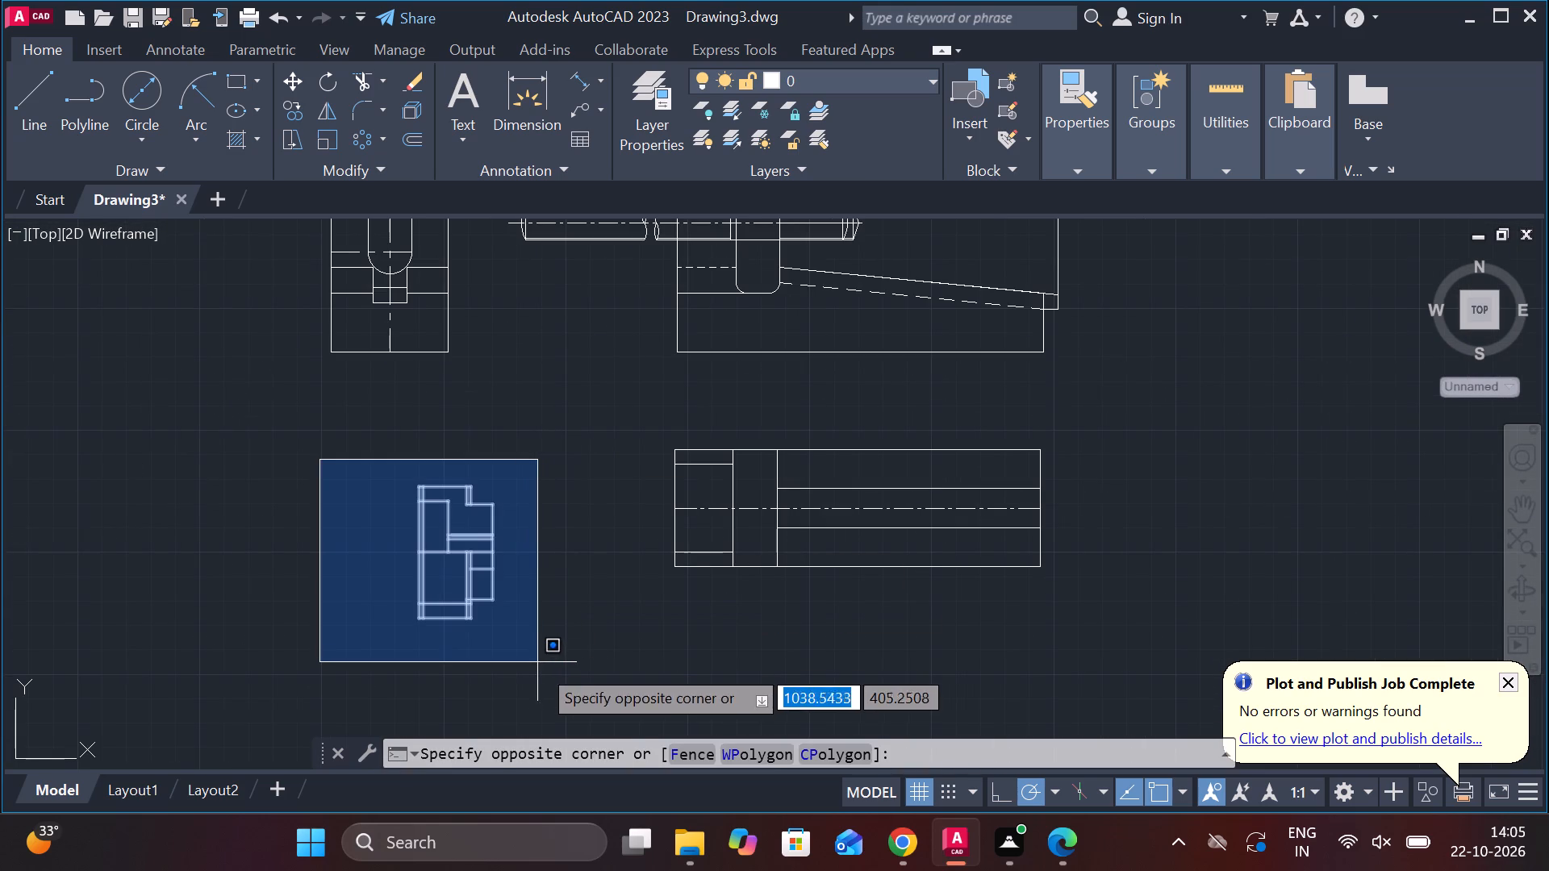
pyautogui.click(539, 665)
pyautogui.press('m')
pyautogui.press('Return')
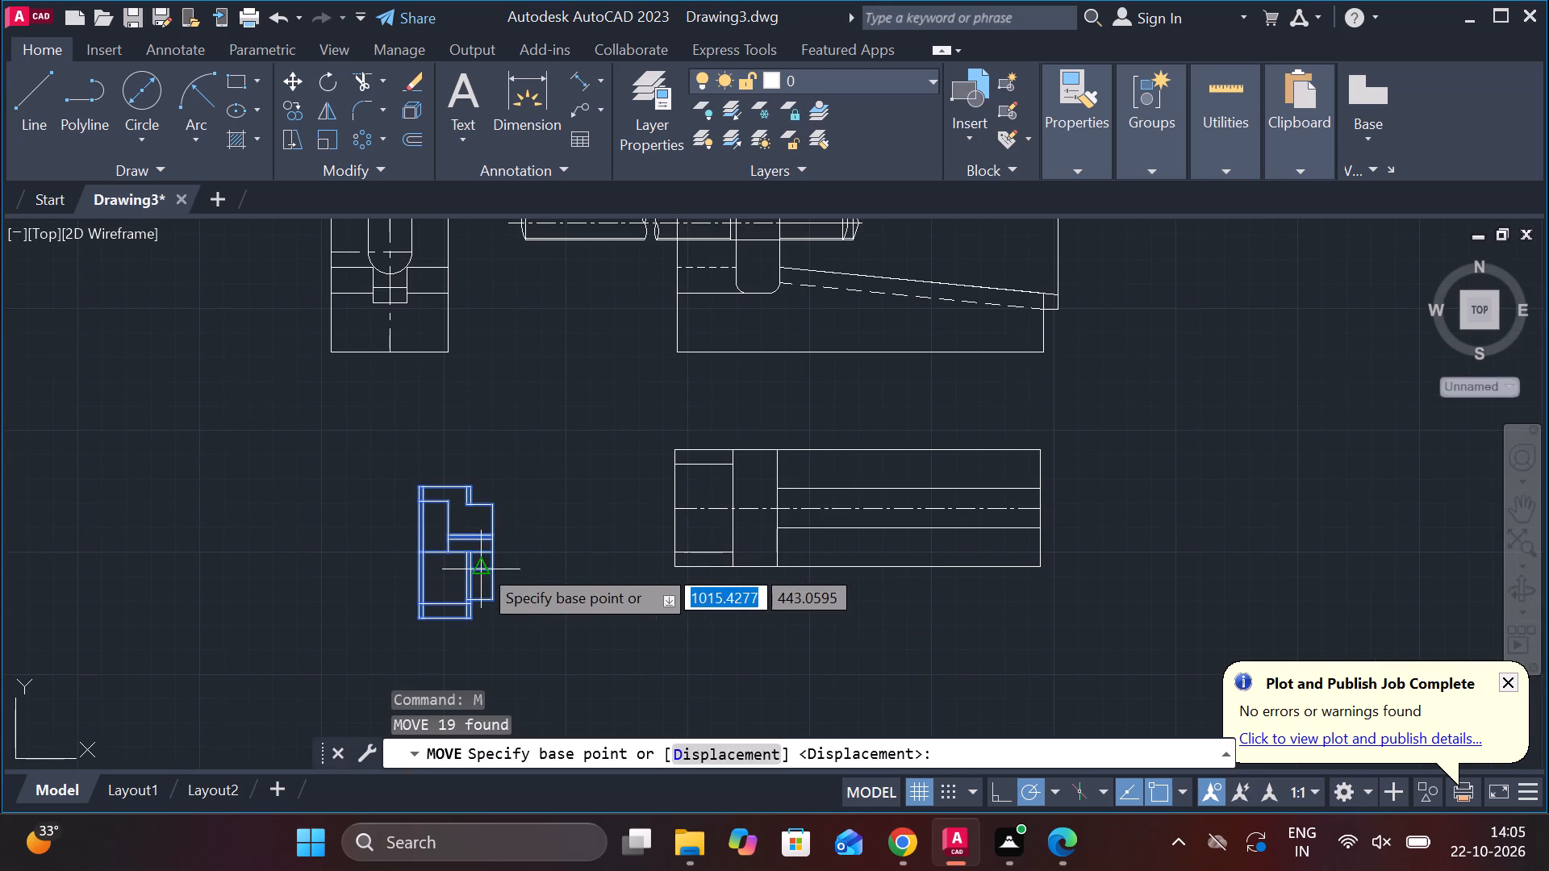
pyautogui.scroll(2, 480, 561)
pyautogui.click(500, 531)
pyautogui.scroll(-2, 562, 490)
pyautogui.moveTo(577, 482); pyautogui.dragTo(583, 495, button='middle')
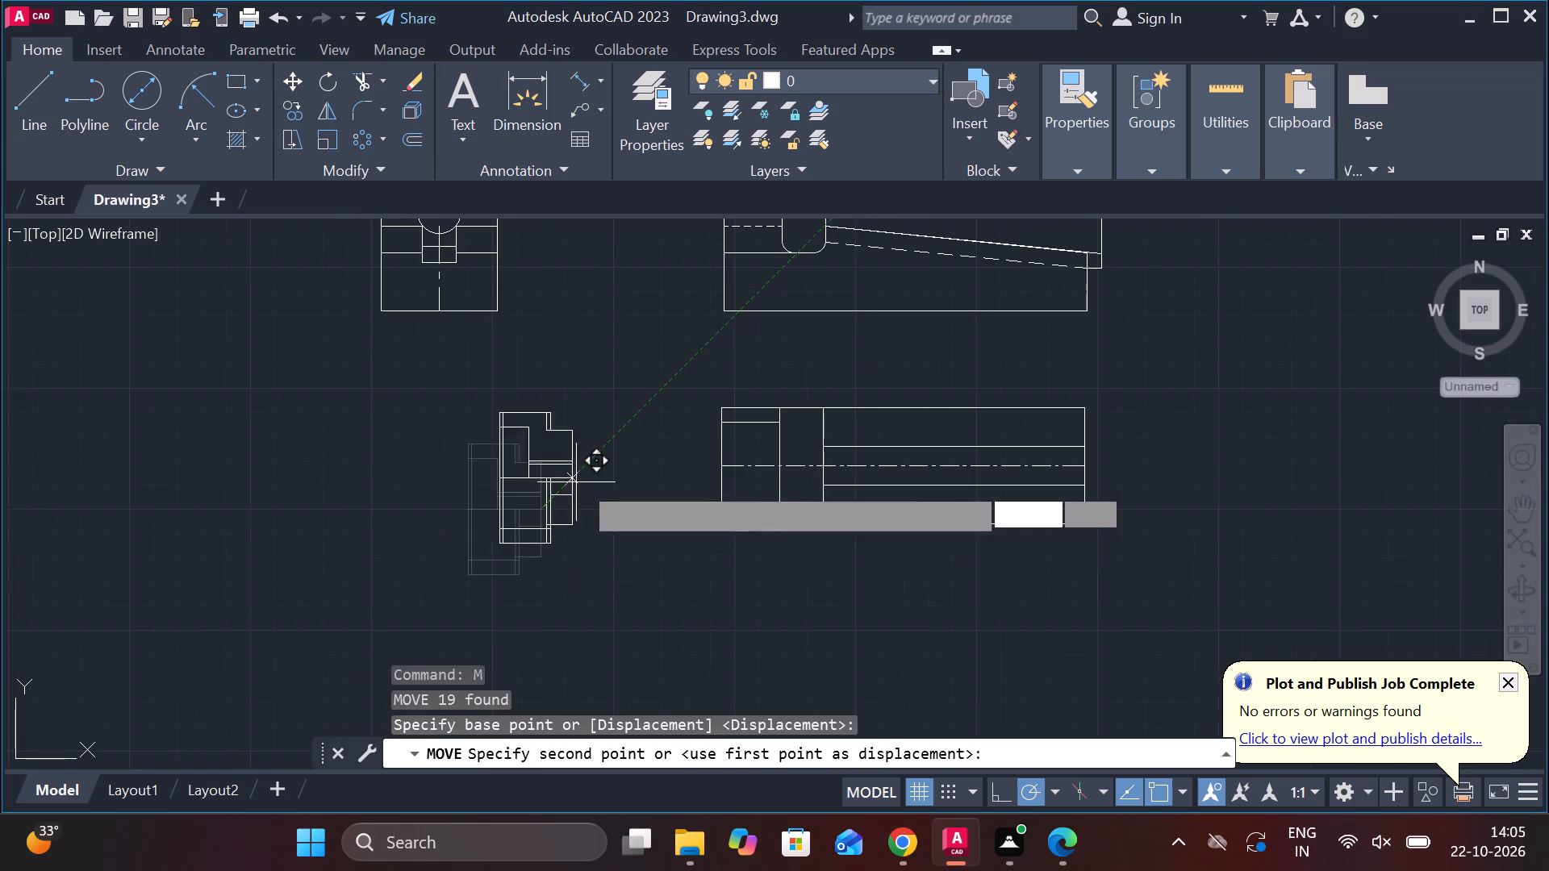
pyautogui.moveTo(583, 495); pyautogui.dragTo(581, 629, button='middle')
pyautogui.scroll(1, 716, 343)
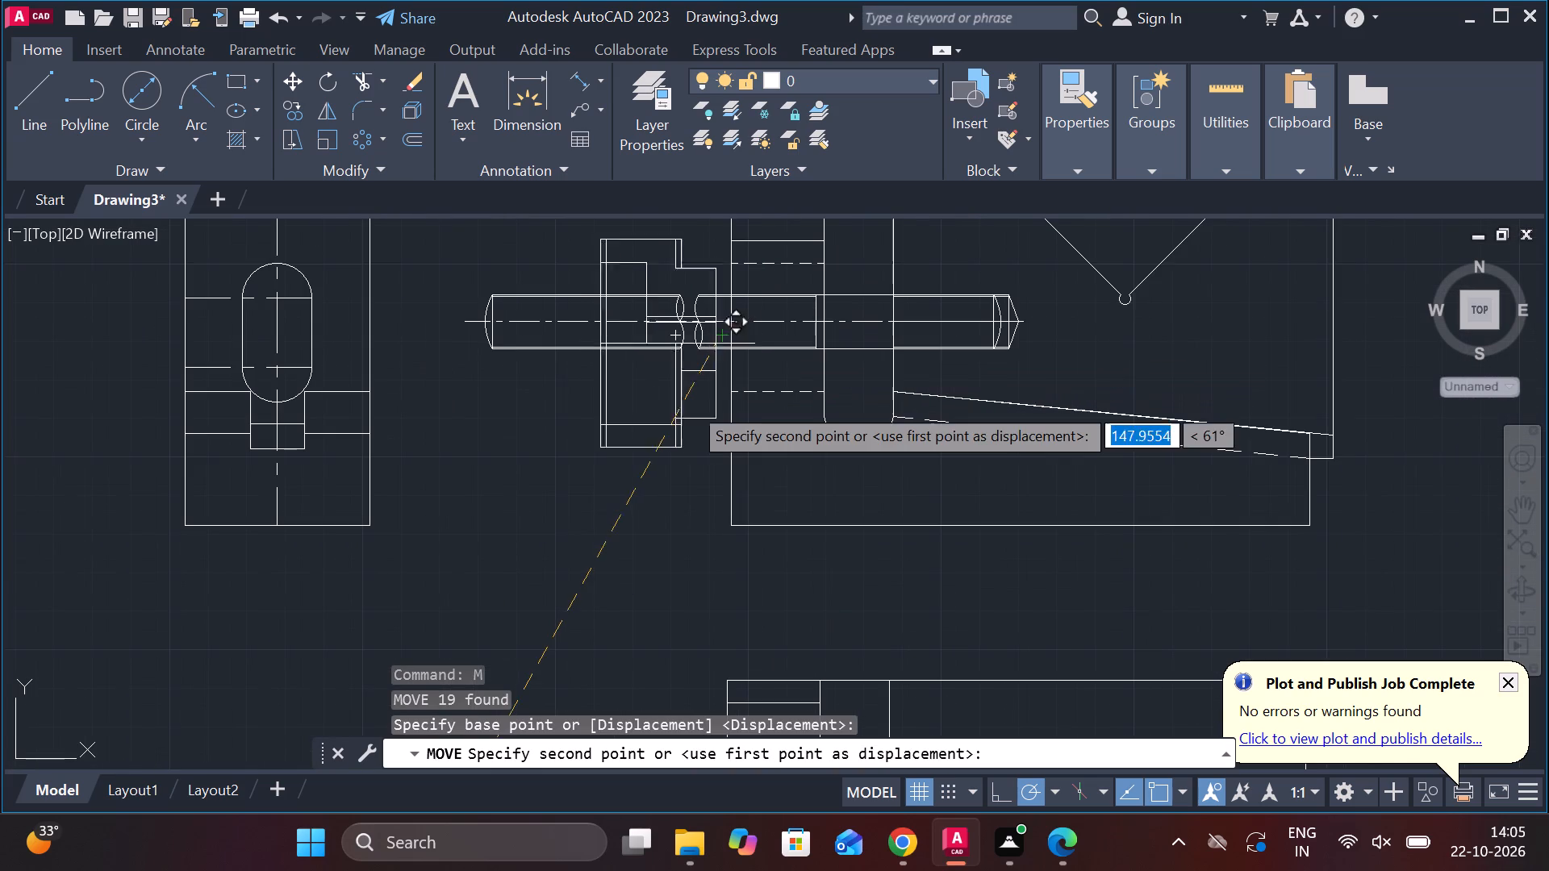
pyautogui.scroll(2, 666, 364)
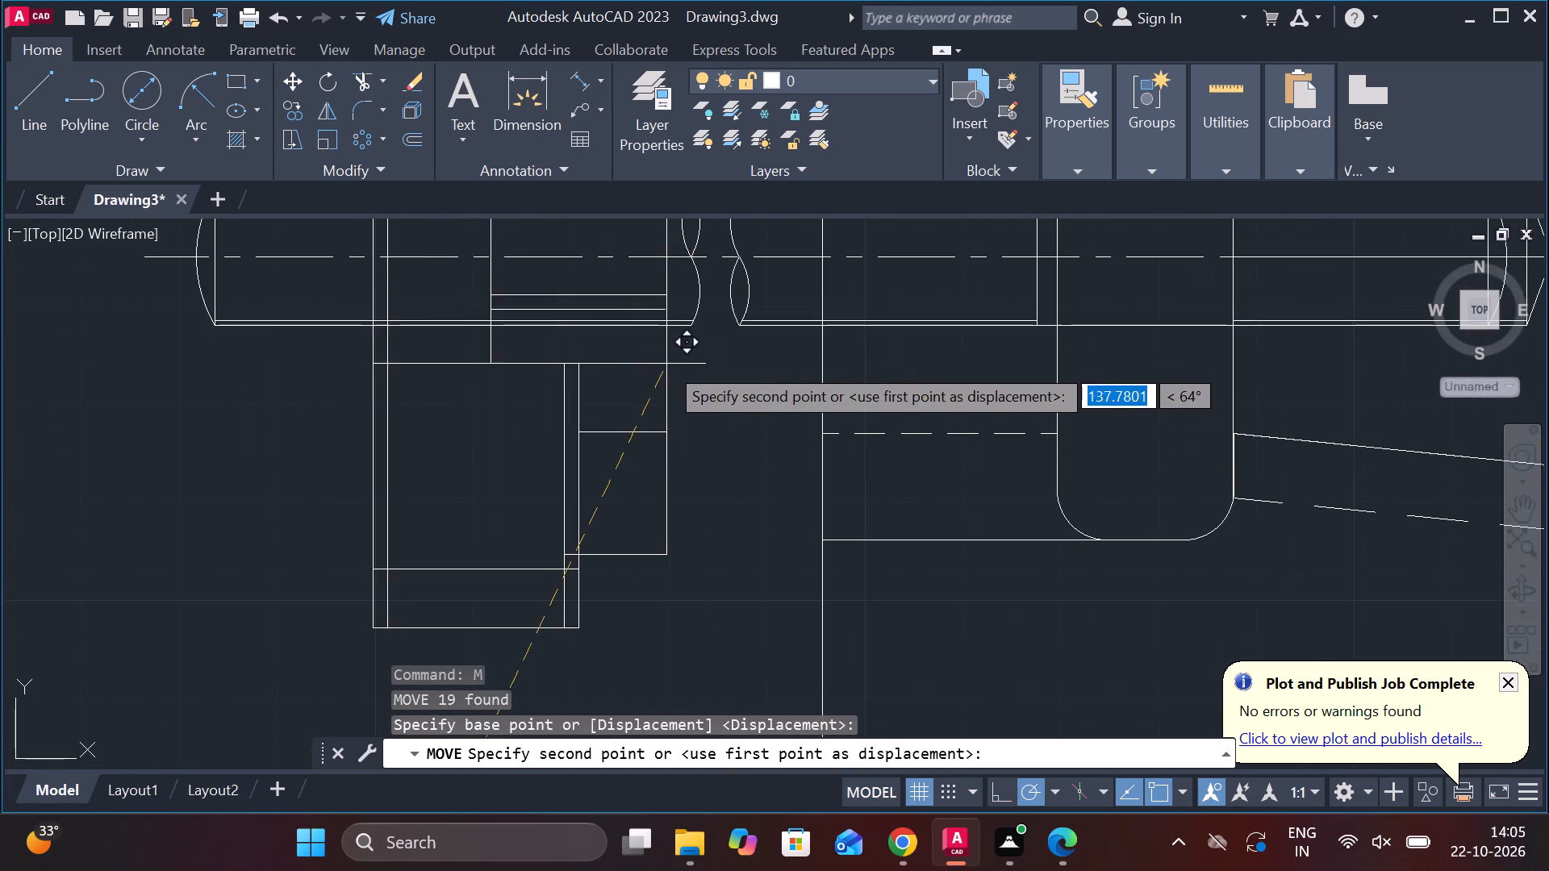
pyautogui.moveTo(699, 419); pyautogui.dragTo(653, 569, button='middle')
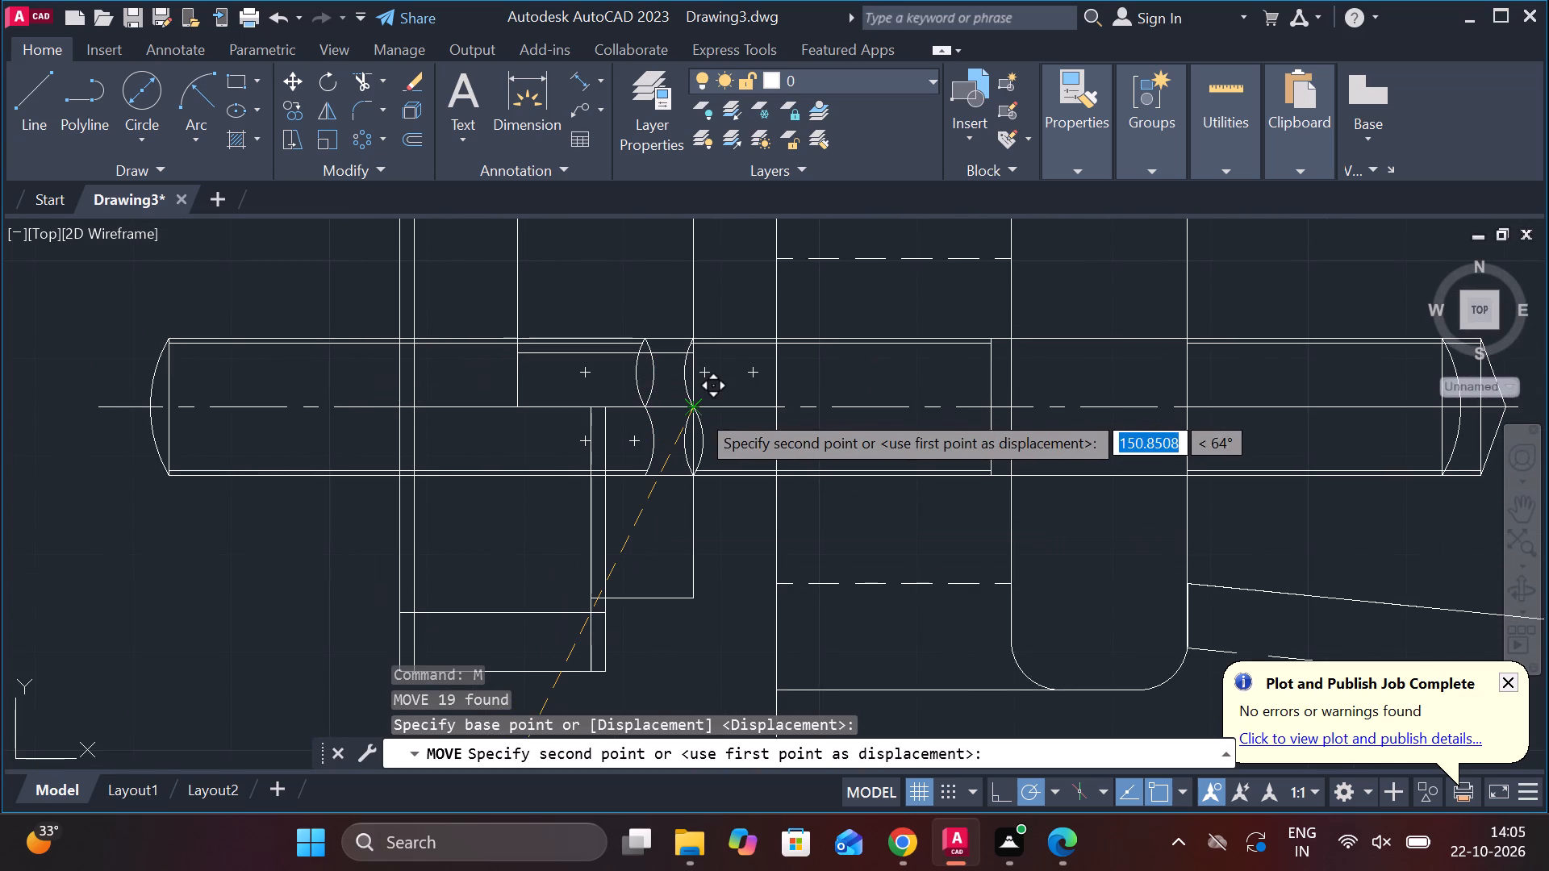
pyautogui.scroll(-1, 698, 410)
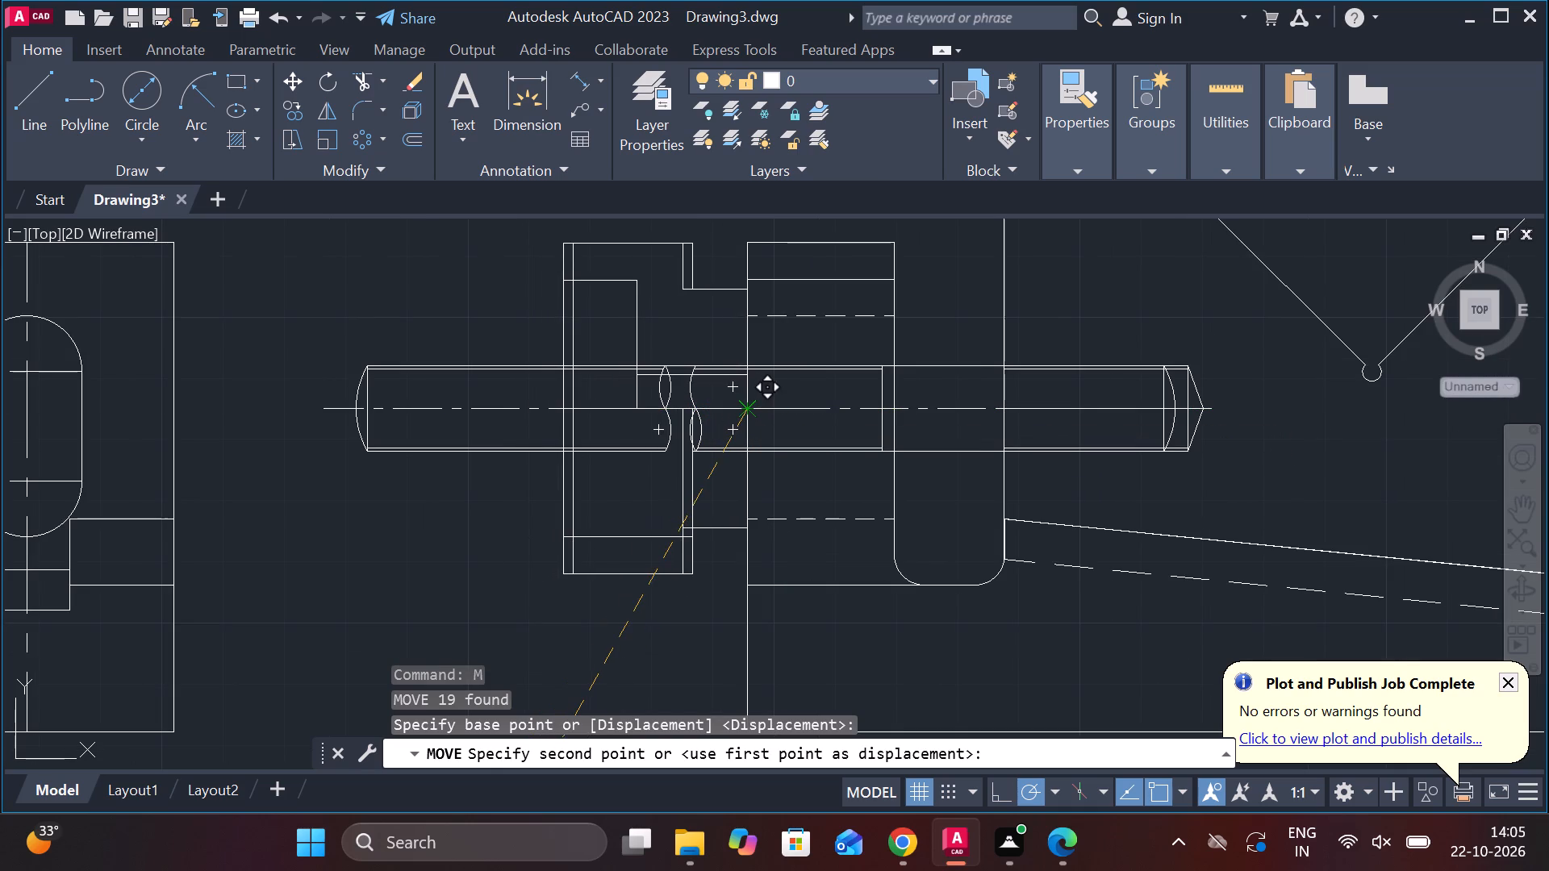
pyautogui.scroll(2, 737, 413)
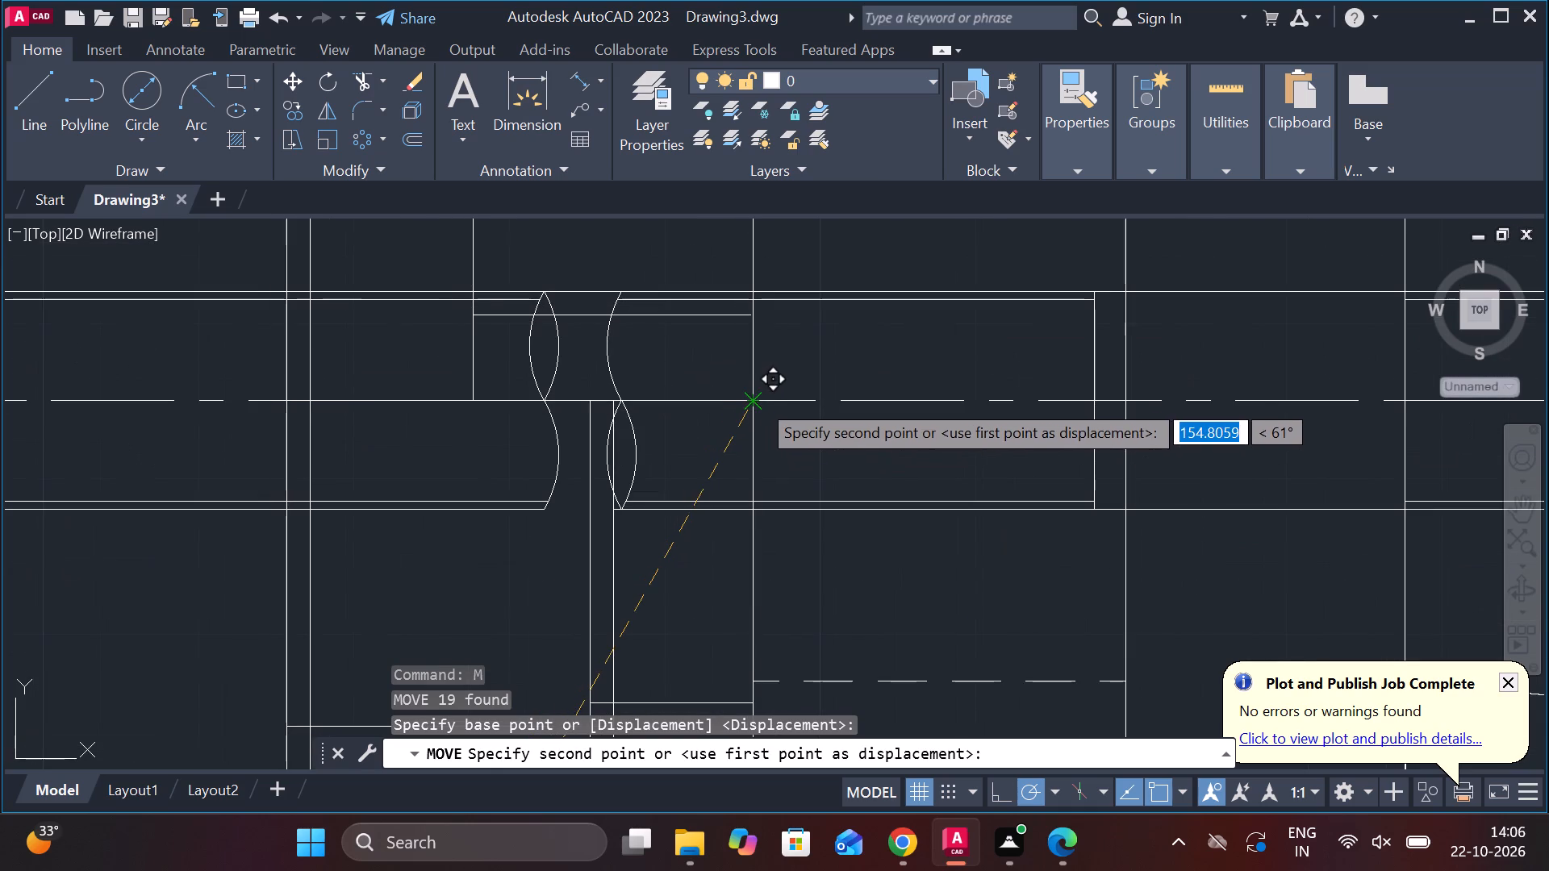
pyautogui.click(758, 400)
pyautogui.scroll(-2, 783, 419)
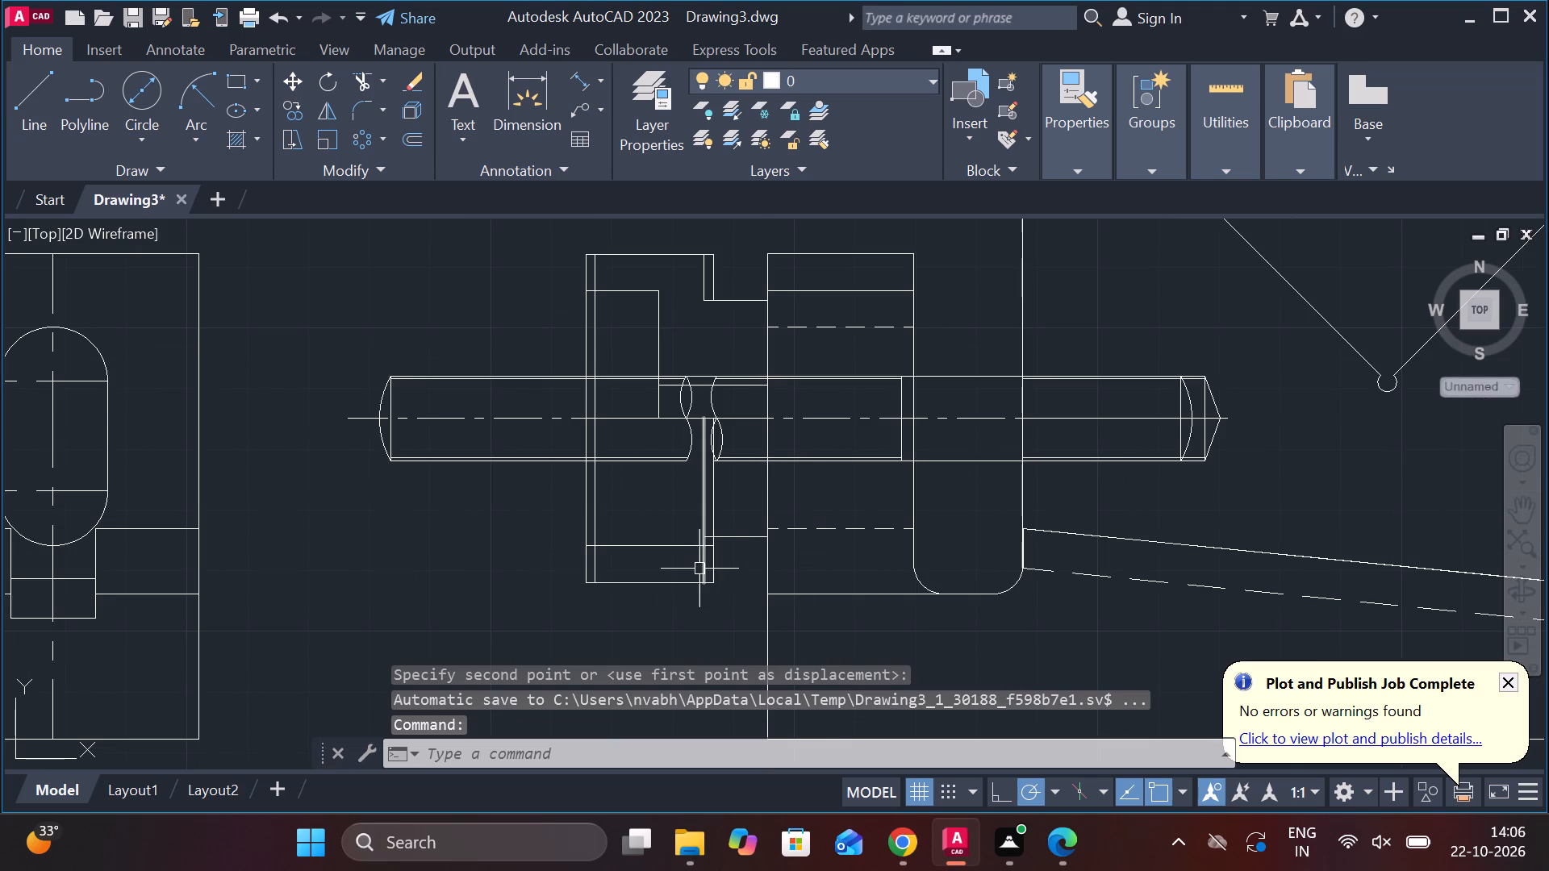
pyautogui.press('Escape')
# Trim the rod lines, centreline and interior lines crossing the wide body of the stepped part.
pyautogui.write('TR')
pyautogui.press('space')
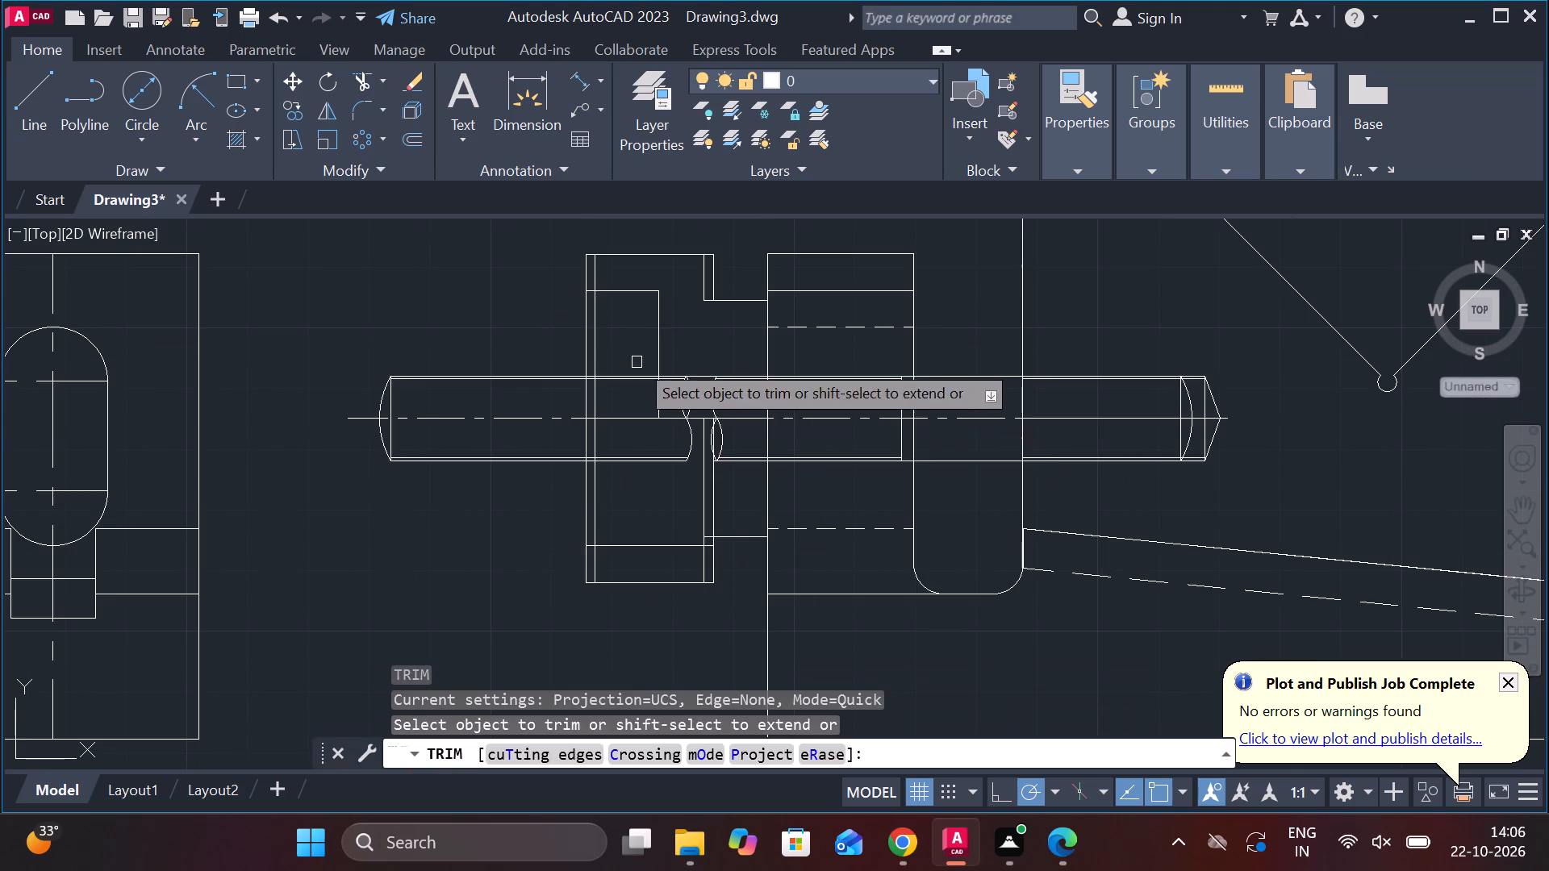
pyautogui.moveTo(645, 269); pyautogui.dragTo(645, 555)
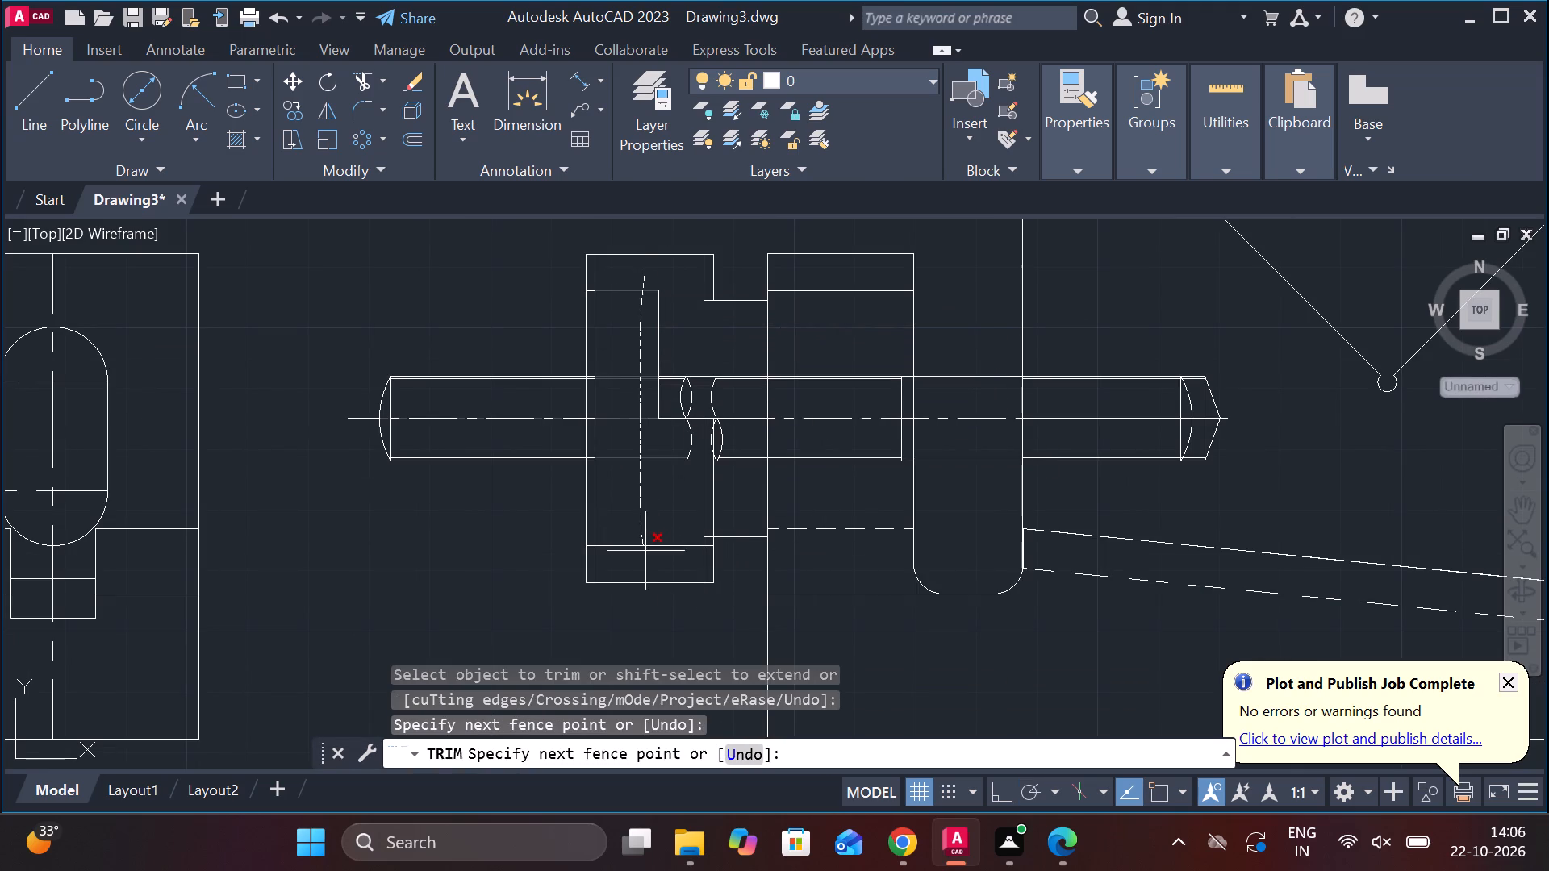
pyautogui.moveTo(645, 555); pyautogui.dragTo(676, 329)
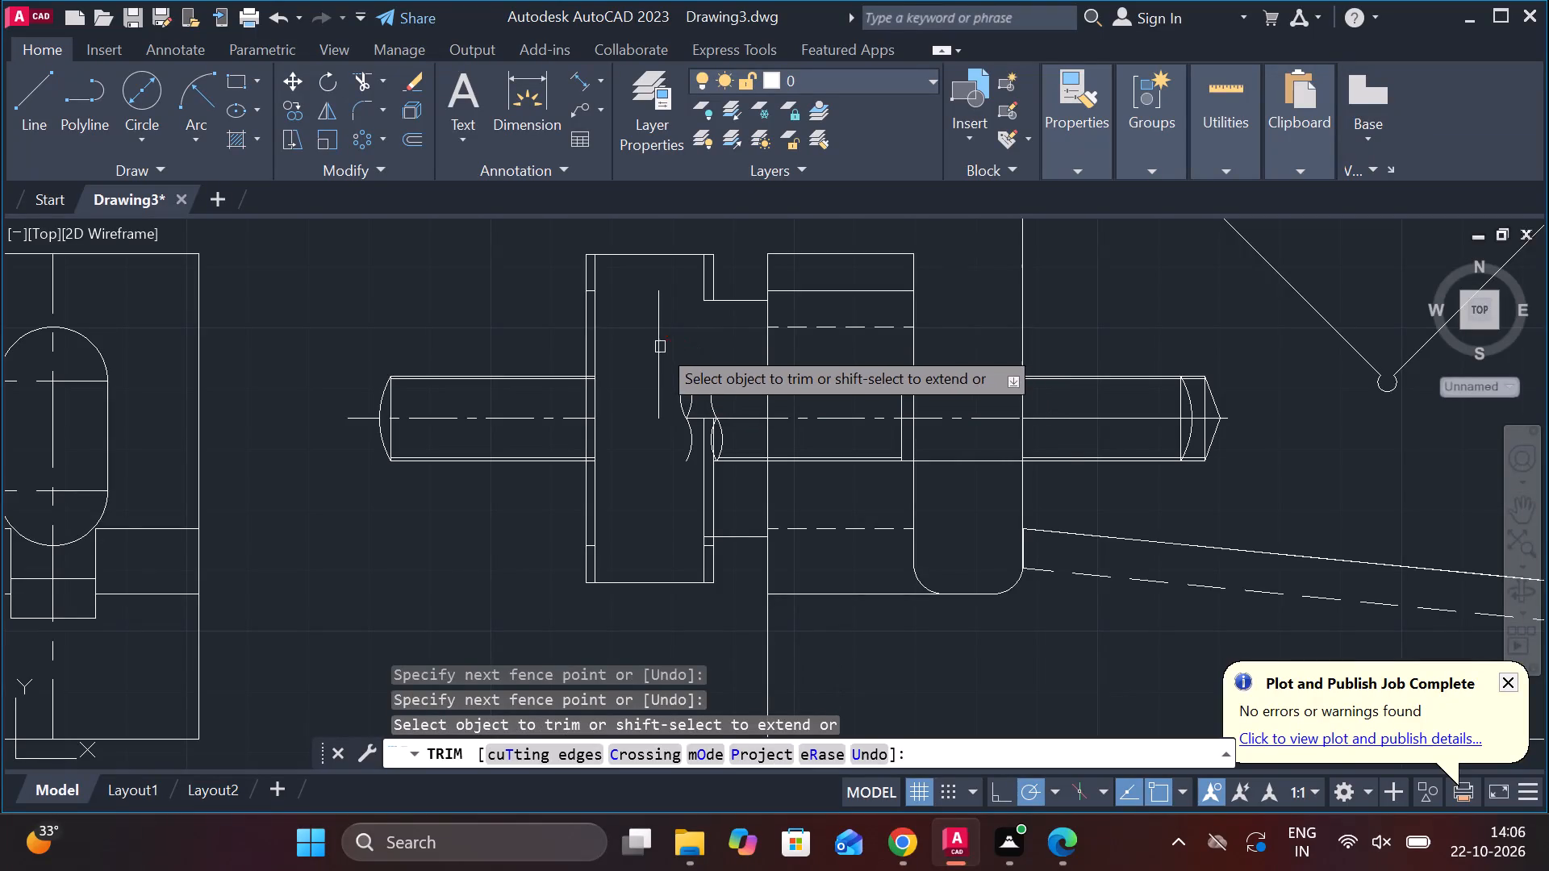
pyautogui.click(655, 340)
# Trim the upper break curves and the leftover rod and centreline fragments inside the stepped part's body.
pyautogui.moveTo(705, 362); pyautogui.dragTo(676, 444)
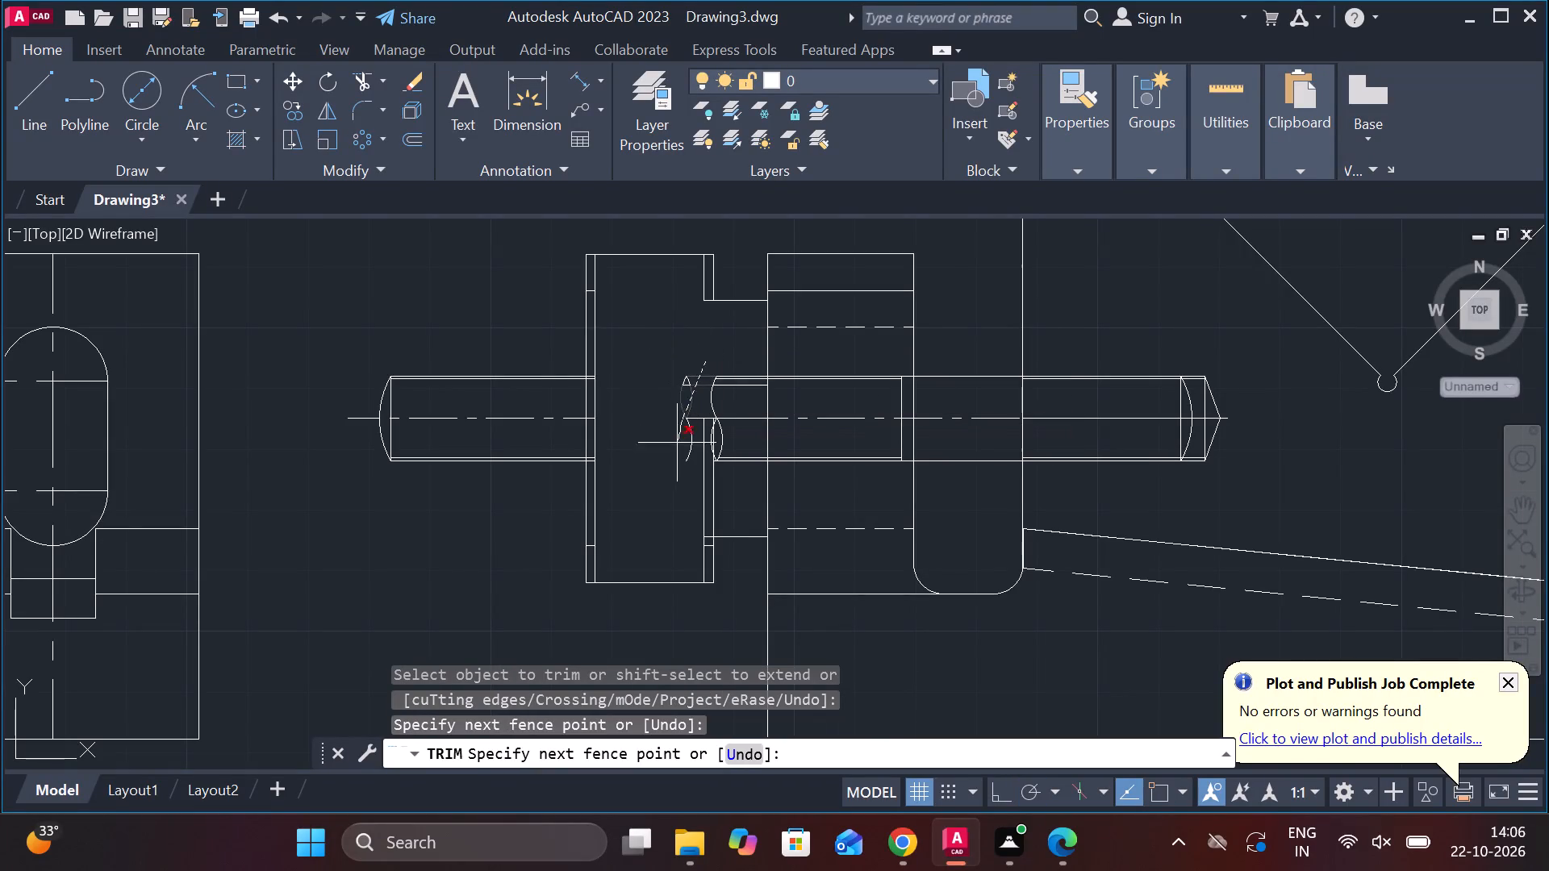
pyautogui.moveTo(676, 444); pyautogui.dragTo(691, 390)
pyautogui.moveTo(712, 376); pyautogui.dragTo(714, 420)
pyautogui.click(714, 420)
pyautogui.click(711, 365)
pyautogui.moveTo(719, 369); pyautogui.dragTo(730, 414)
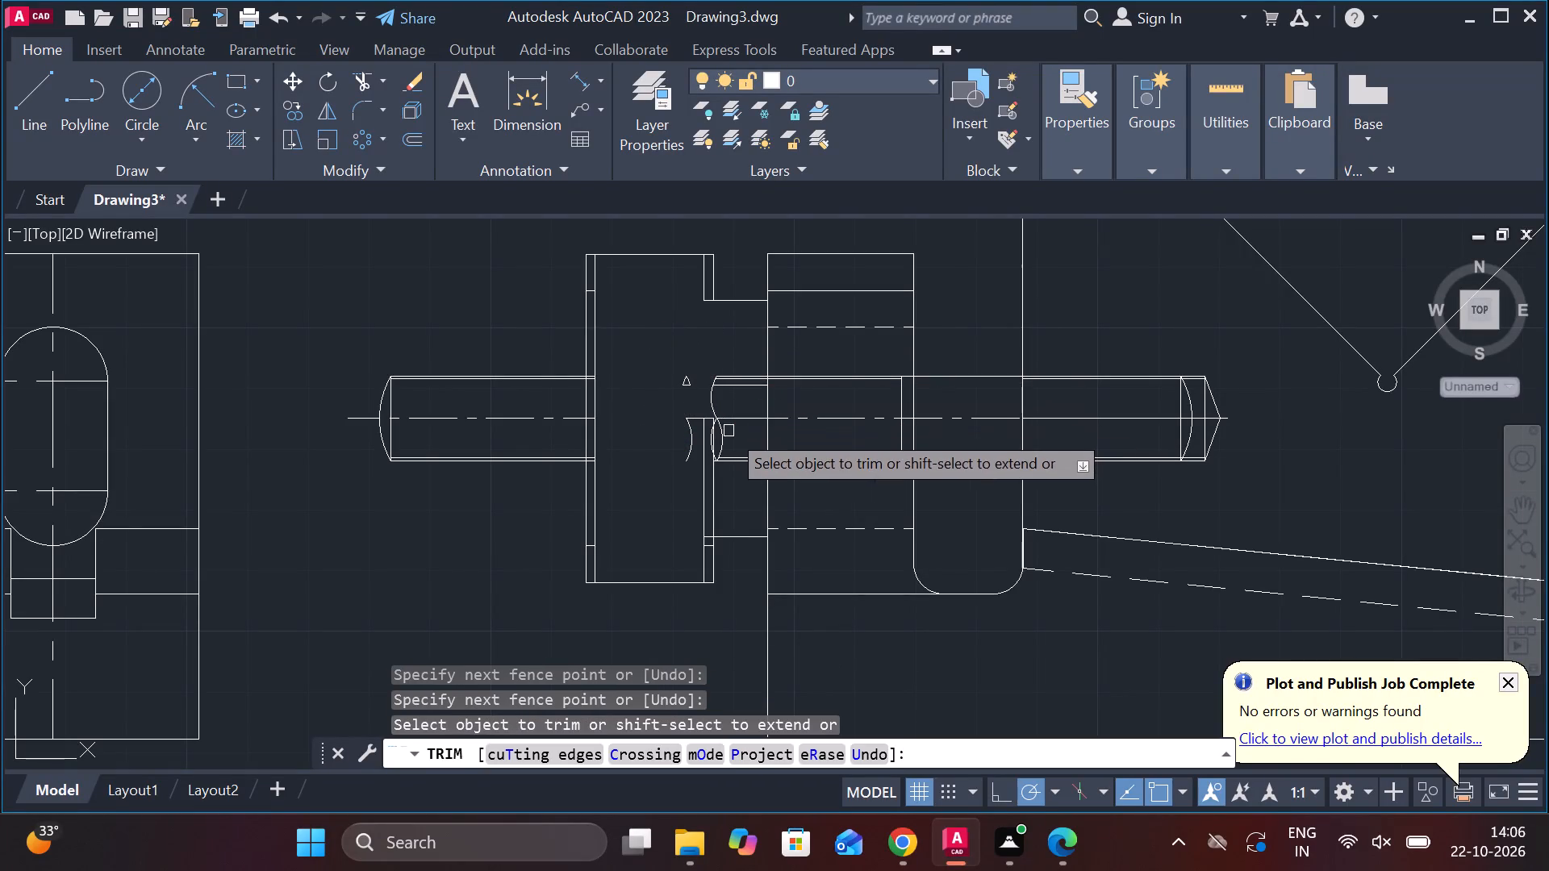
pyautogui.moveTo(729, 431); pyautogui.dragTo(688, 431)
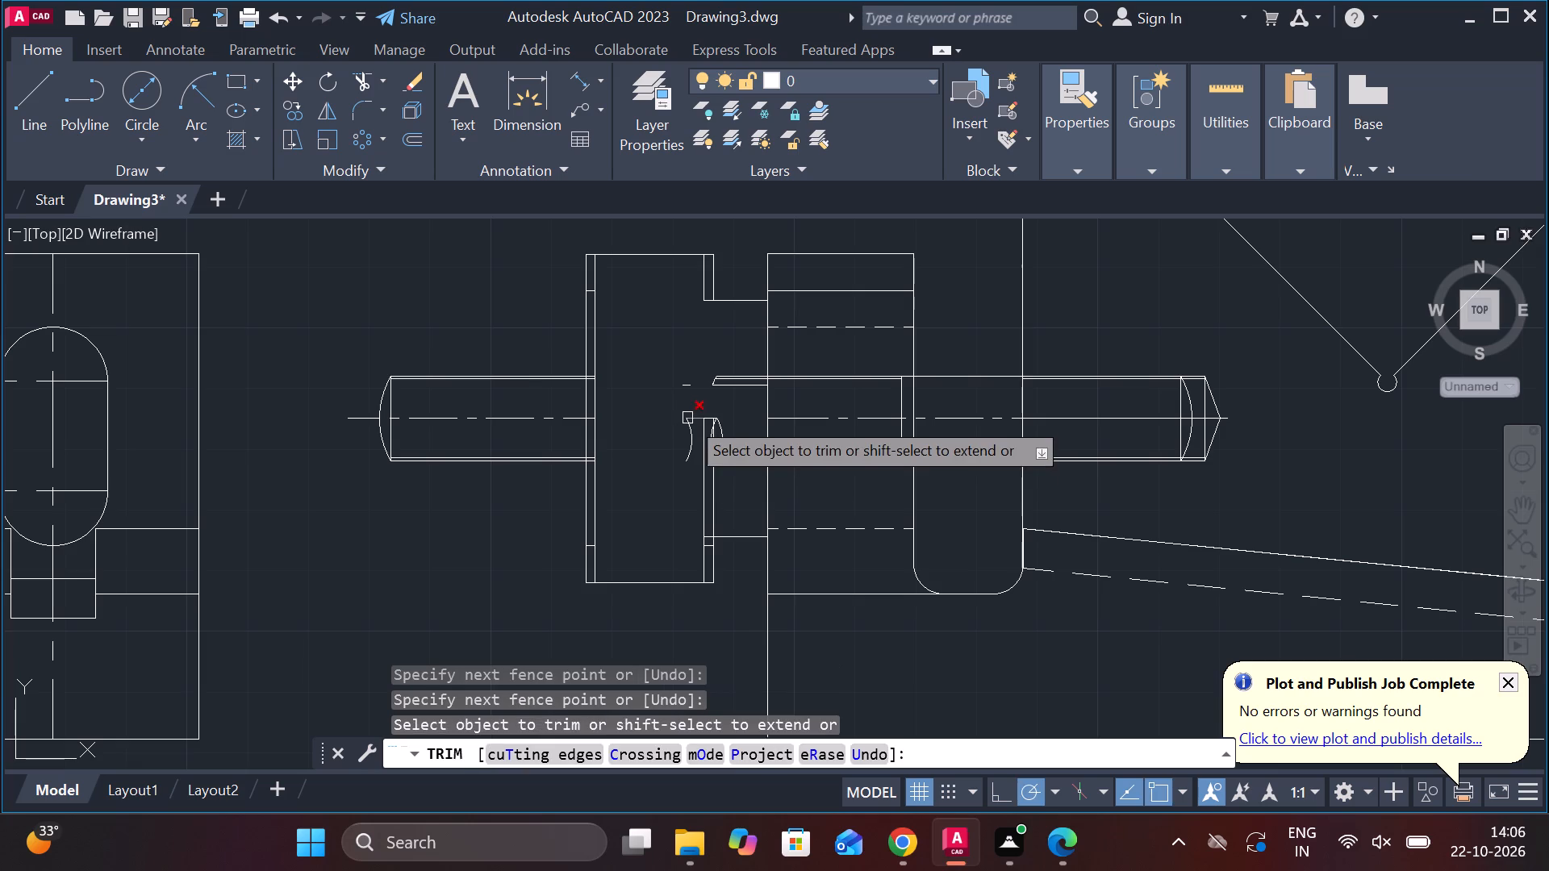
pyautogui.click(690, 412)
pyautogui.click(689, 432)
pyautogui.click(692, 384)
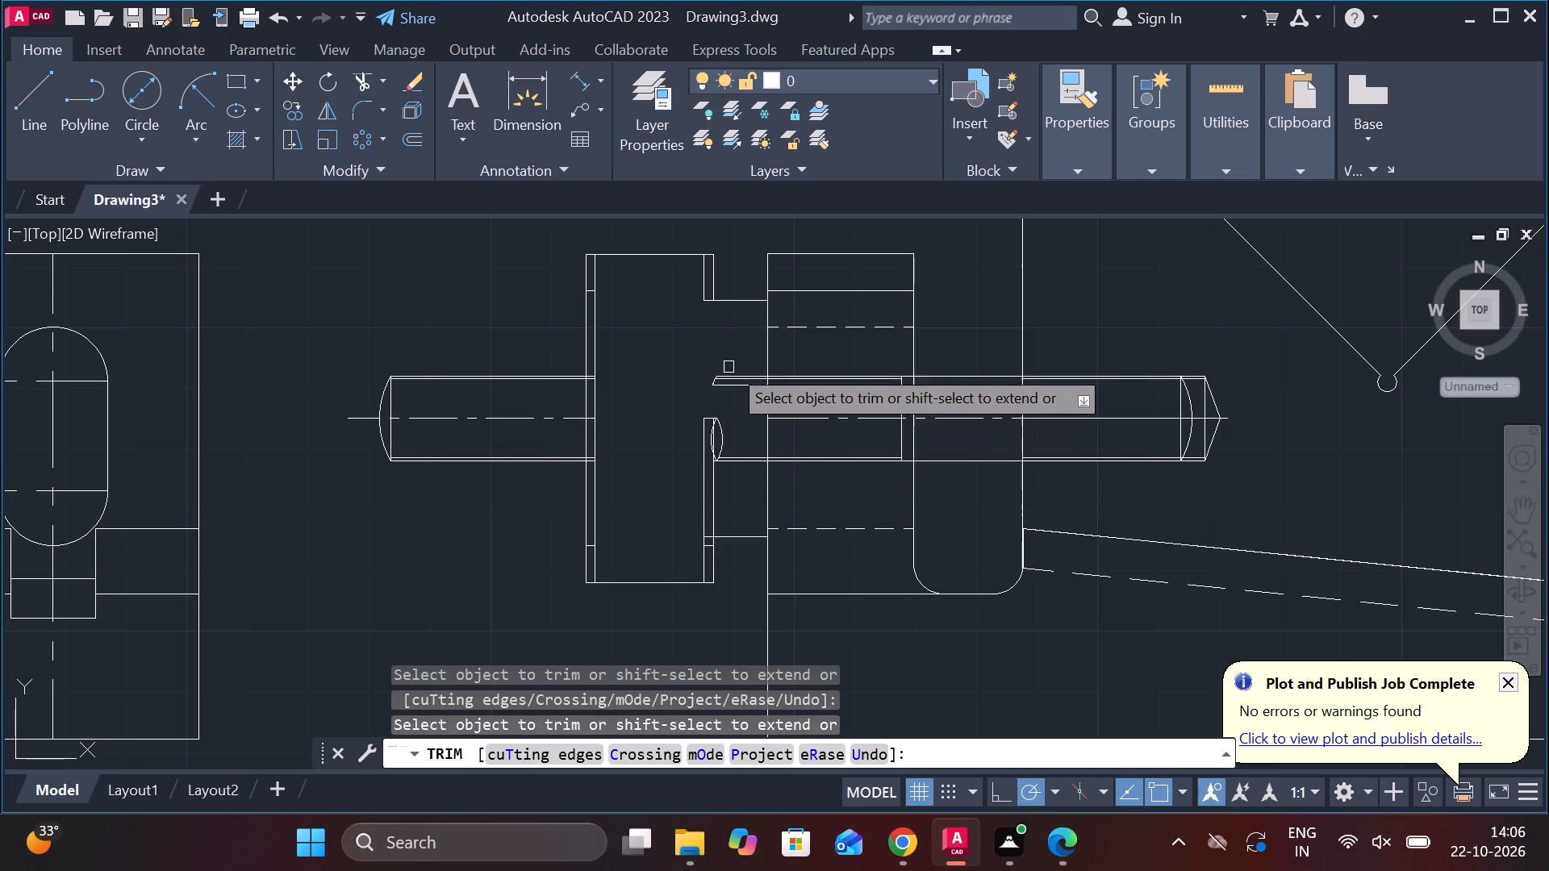
# Trim the upper rod lines, lower break curve and leftover line fragments in the stepped part's neck beside the bracket.
pyautogui.moveTo(729, 364); pyautogui.dragTo(736, 411)
pyautogui.click(720, 373)
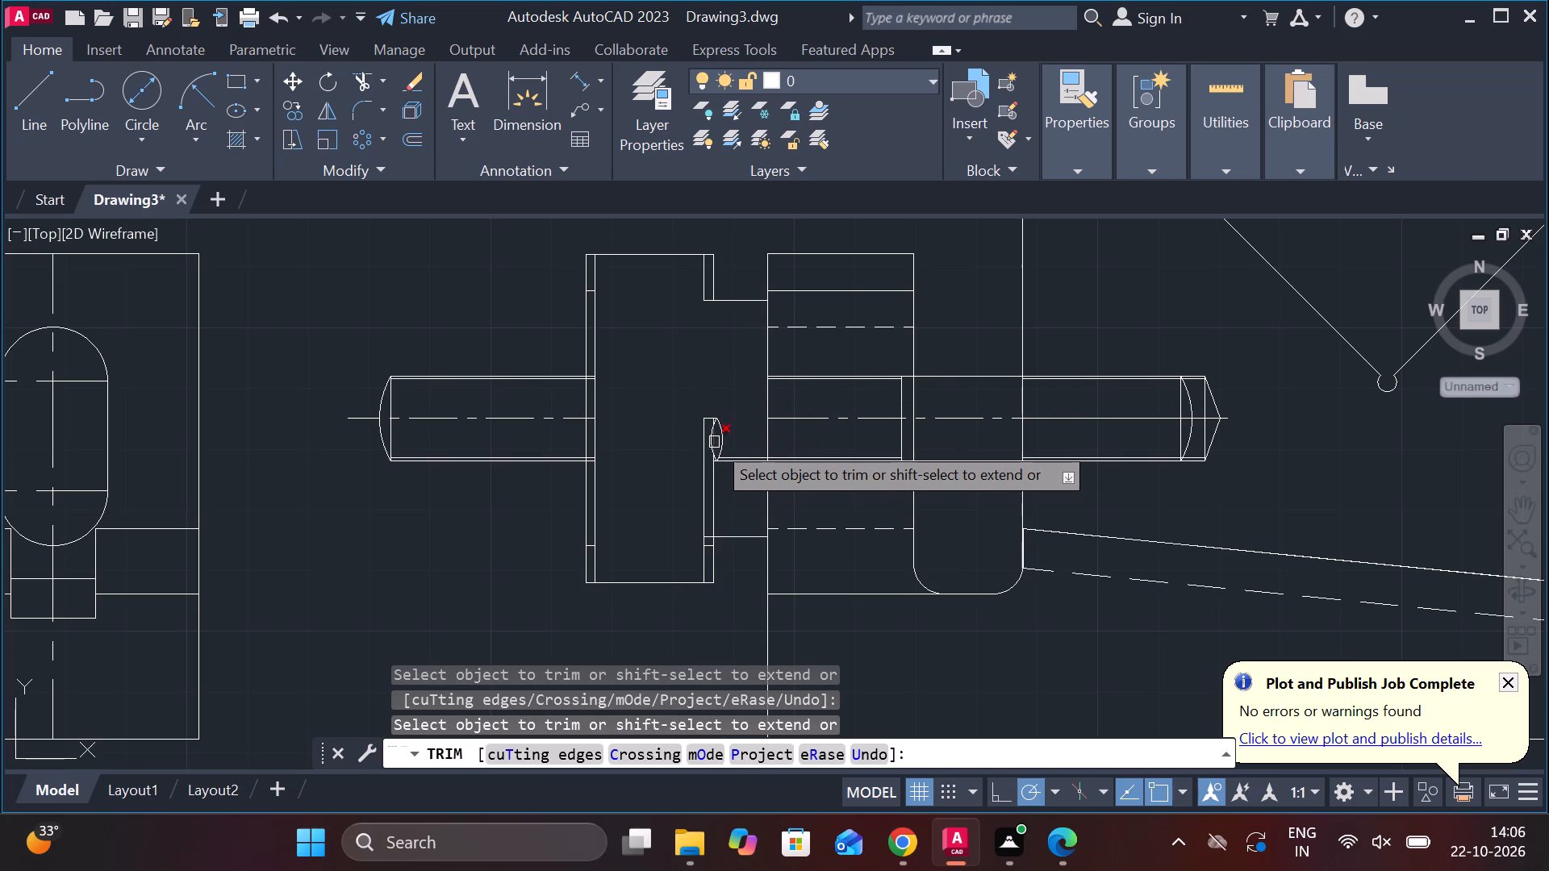
pyautogui.click(714, 442)
pyautogui.click(726, 431)
pyautogui.click(719, 424)
pyautogui.click(716, 430)
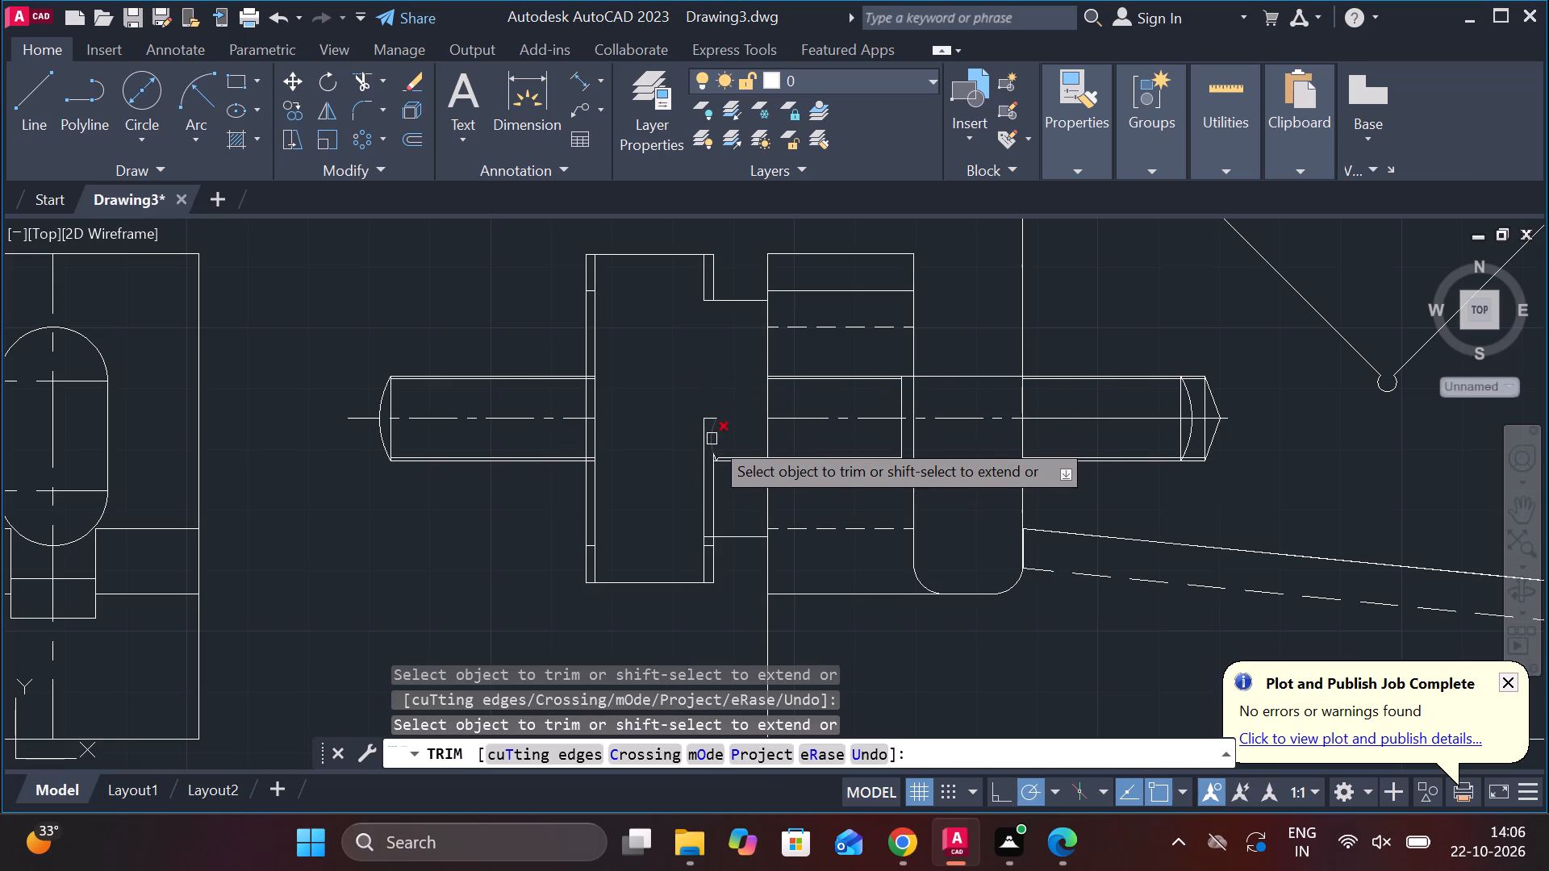
pyautogui.click(712, 439)
pyautogui.click(712, 424)
pyautogui.scroll(3, 722, 452)
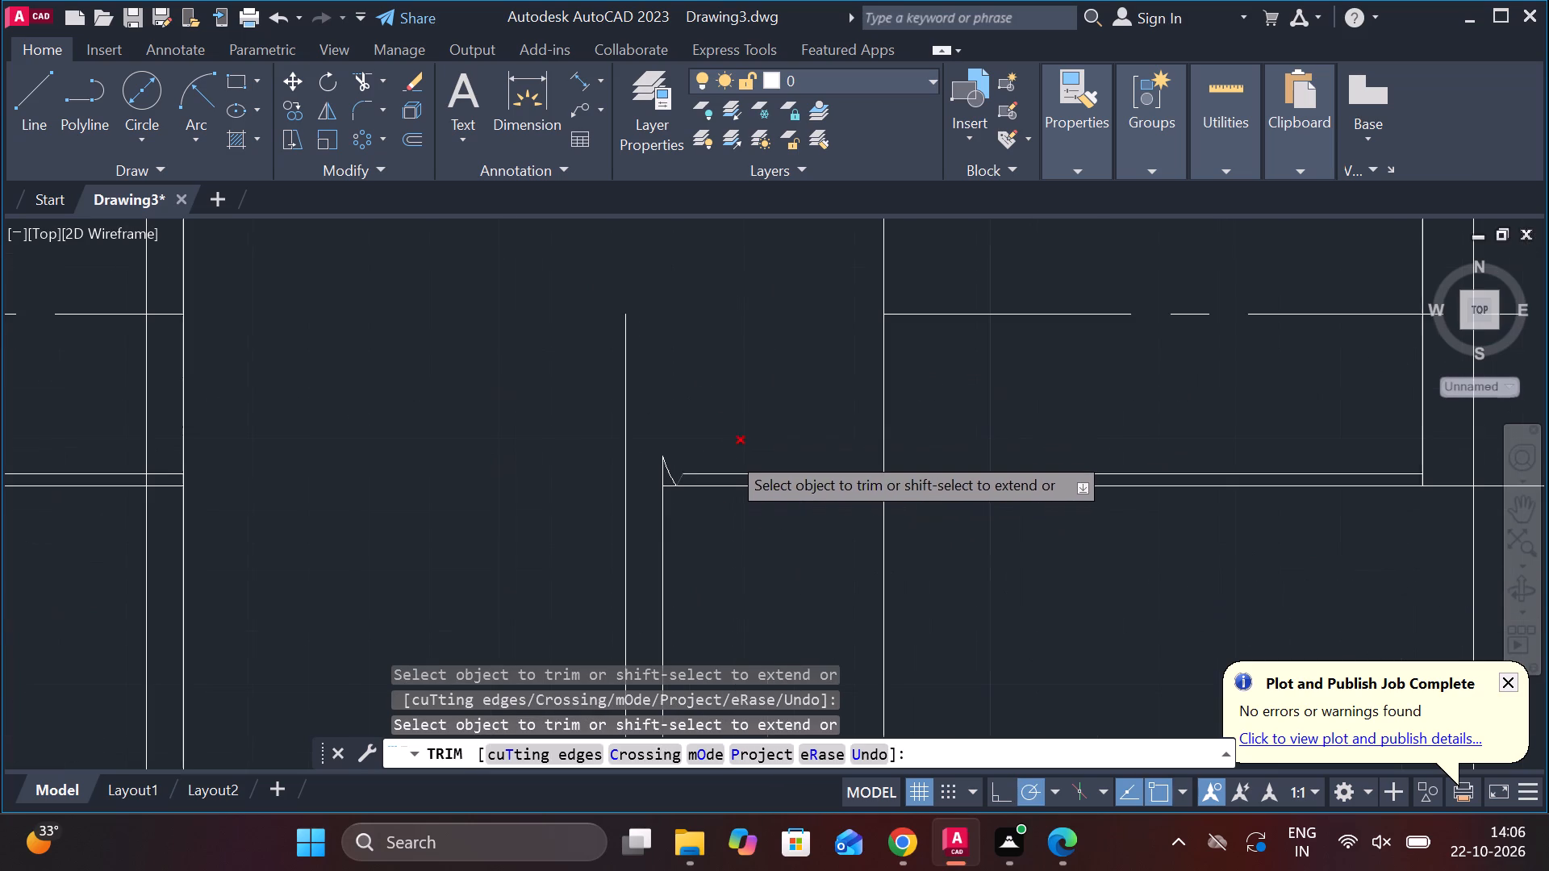
pyautogui.click(669, 465)
pyautogui.click(675, 475)
pyautogui.click(717, 477)
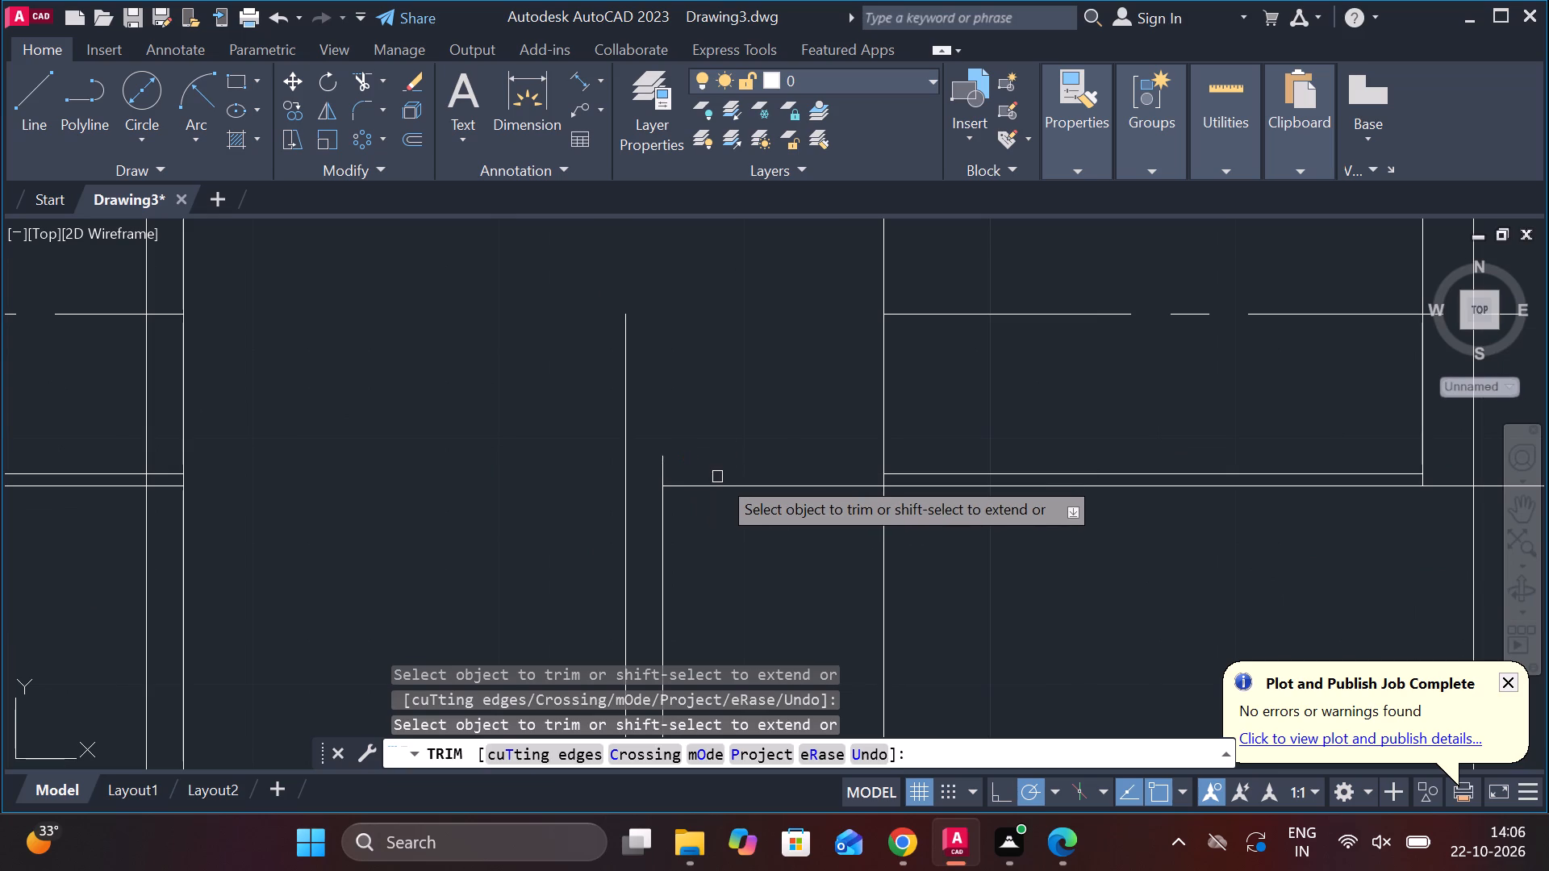
pyautogui.click(667, 459)
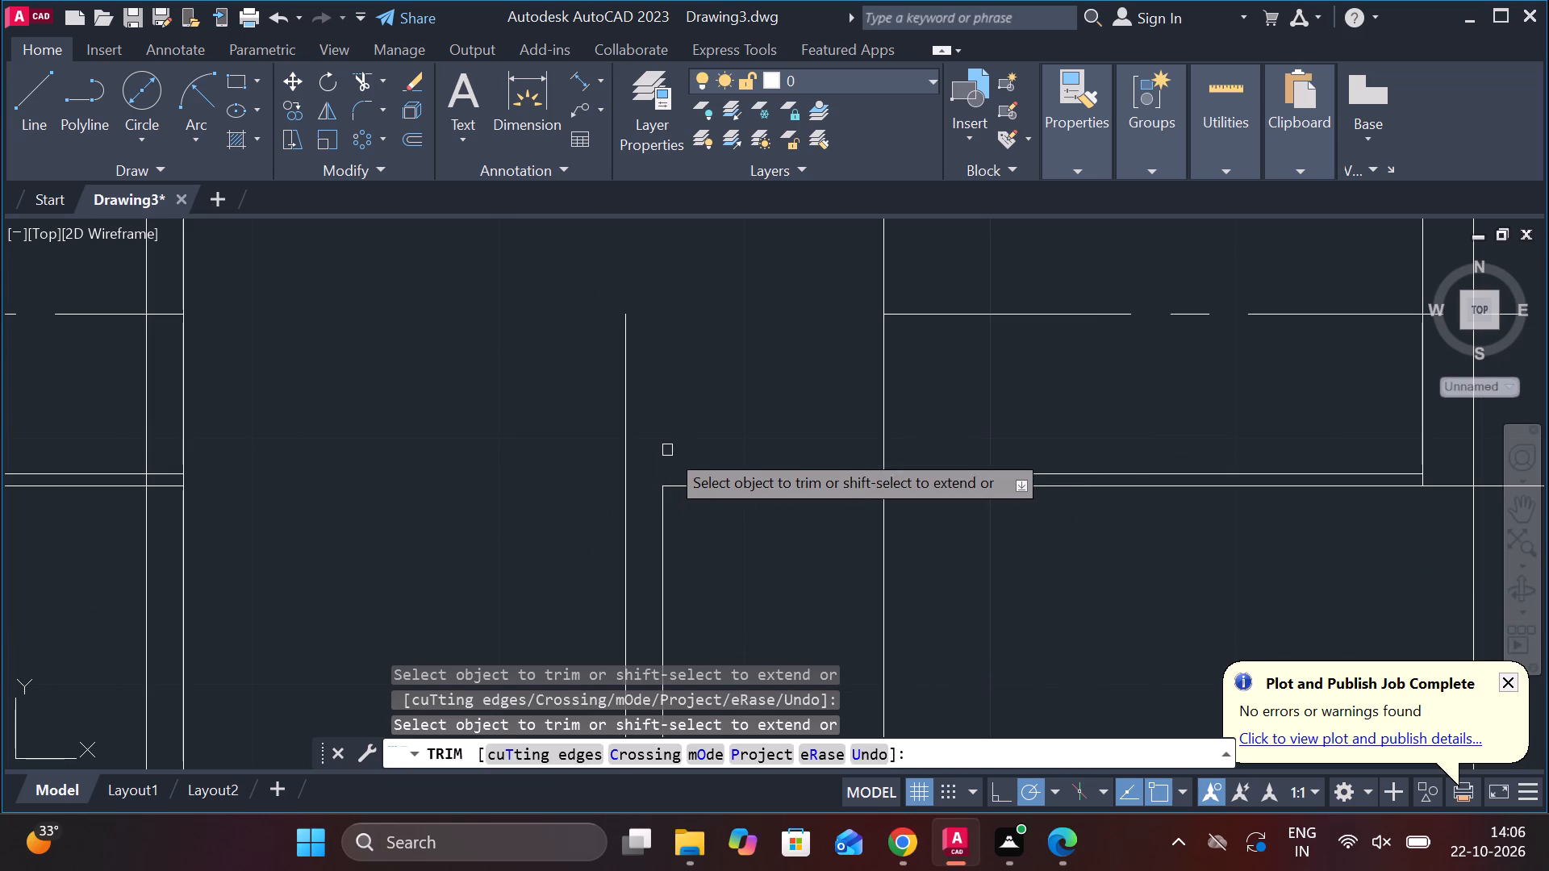
# Trim the rod's outline and thread lines, above and below the centreline, across the thin strip at the stepped part's outer end.
pyautogui.scroll(-1, 667, 450)
pyautogui.scroll(-3, 692, 340)
pyautogui.scroll(4, 599, 369)
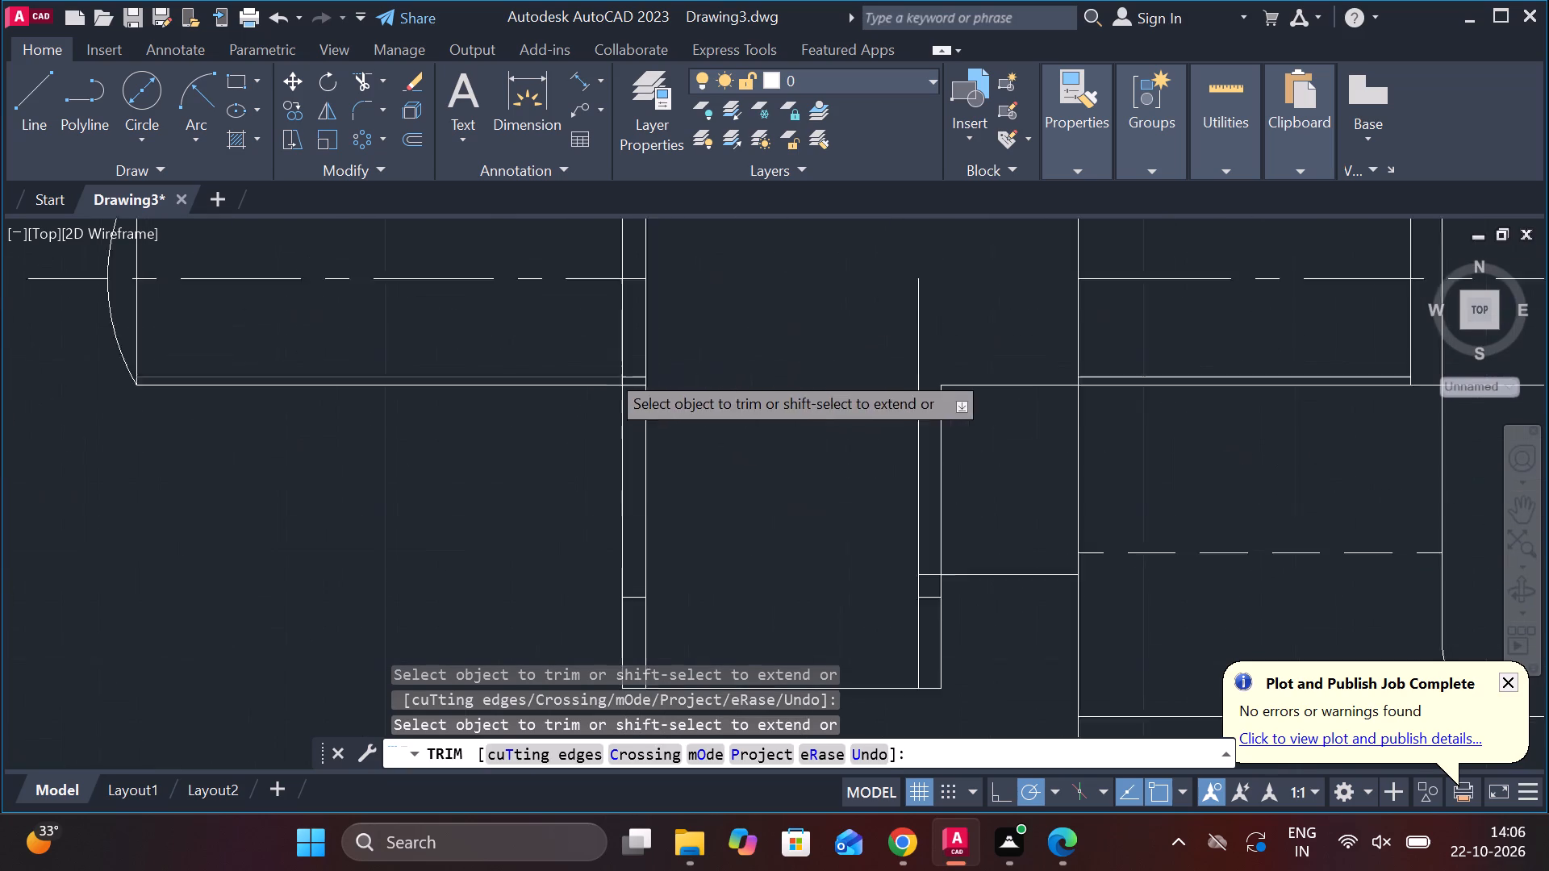
pyautogui.moveTo(649, 368); pyautogui.dragTo(649, 389)
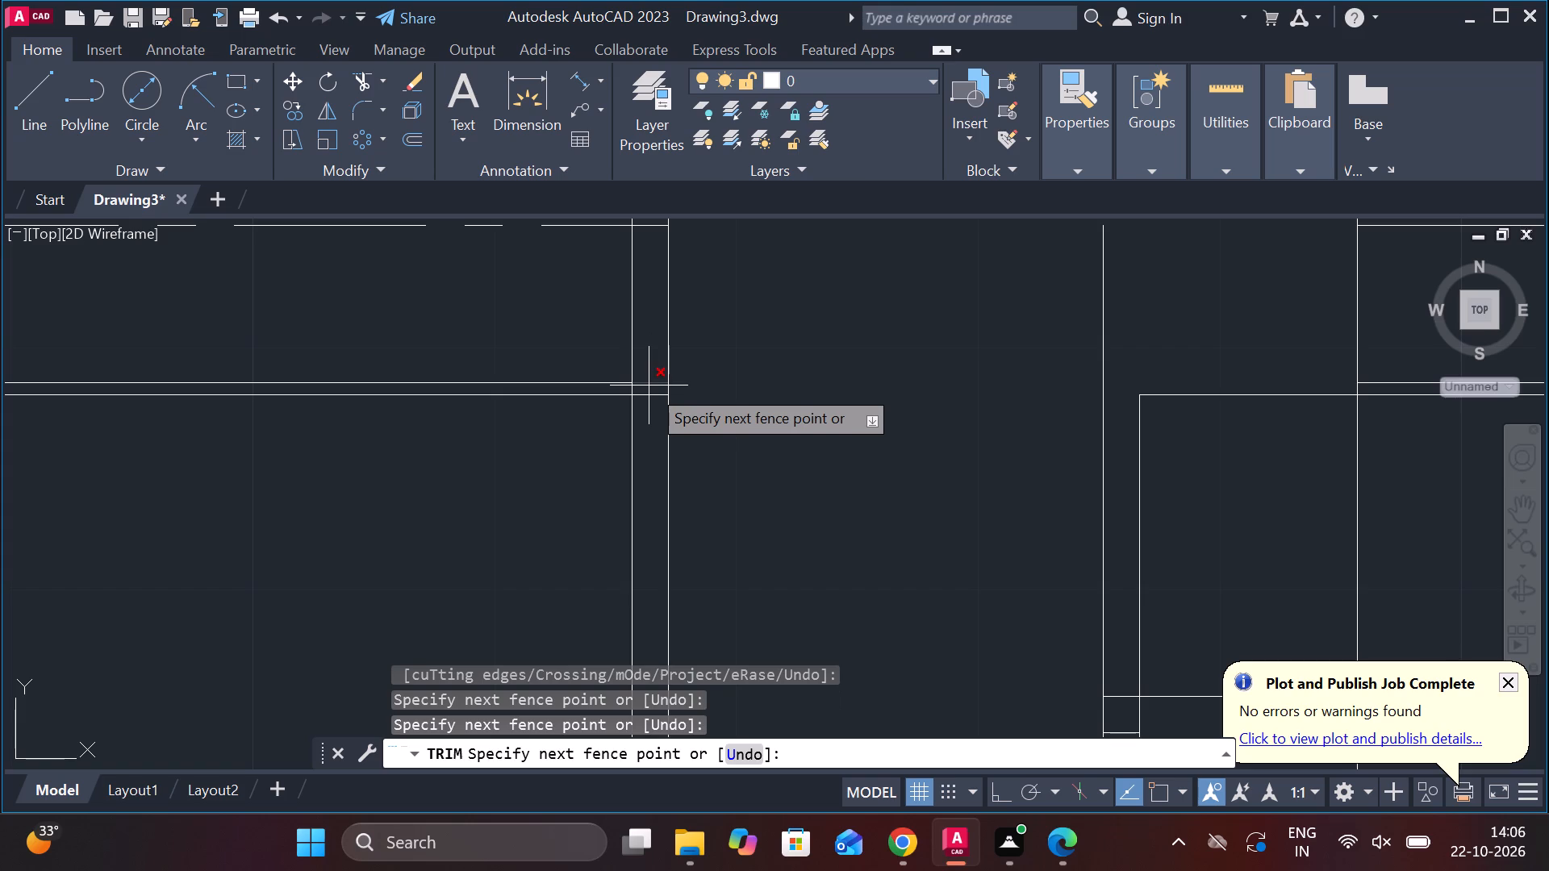
pyautogui.moveTo(649, 380); pyautogui.dragTo(652, 448)
pyautogui.click(654, 405)
pyautogui.click(649, 369)
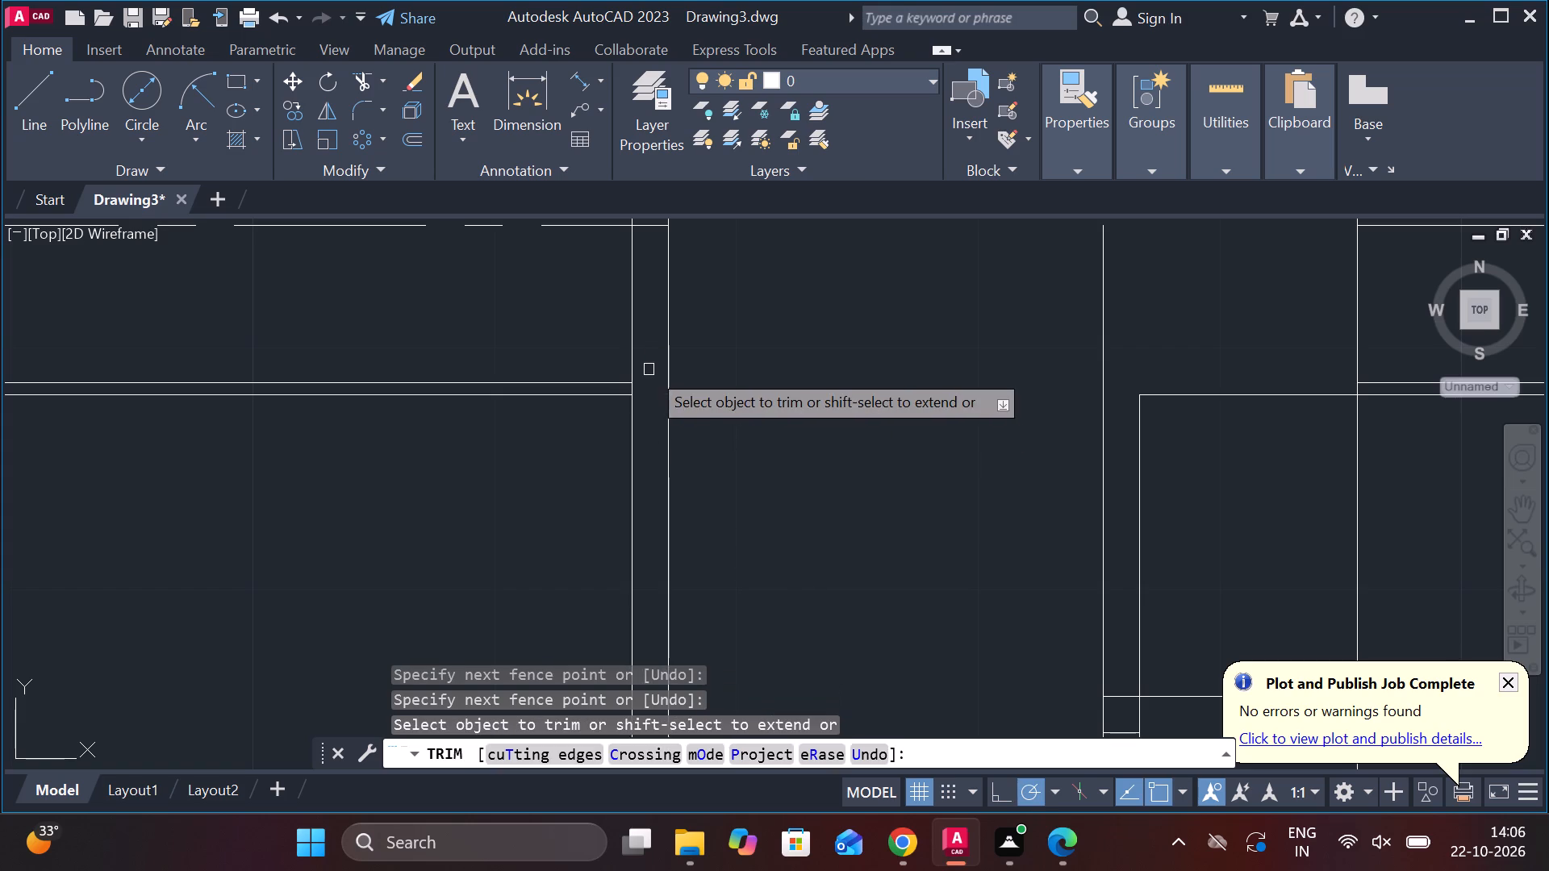
pyautogui.scroll(-2, 649, 369)
pyautogui.scroll(3, 639, 306)
pyautogui.moveTo(786, 496); pyautogui.dragTo(774, 527, button='middle')
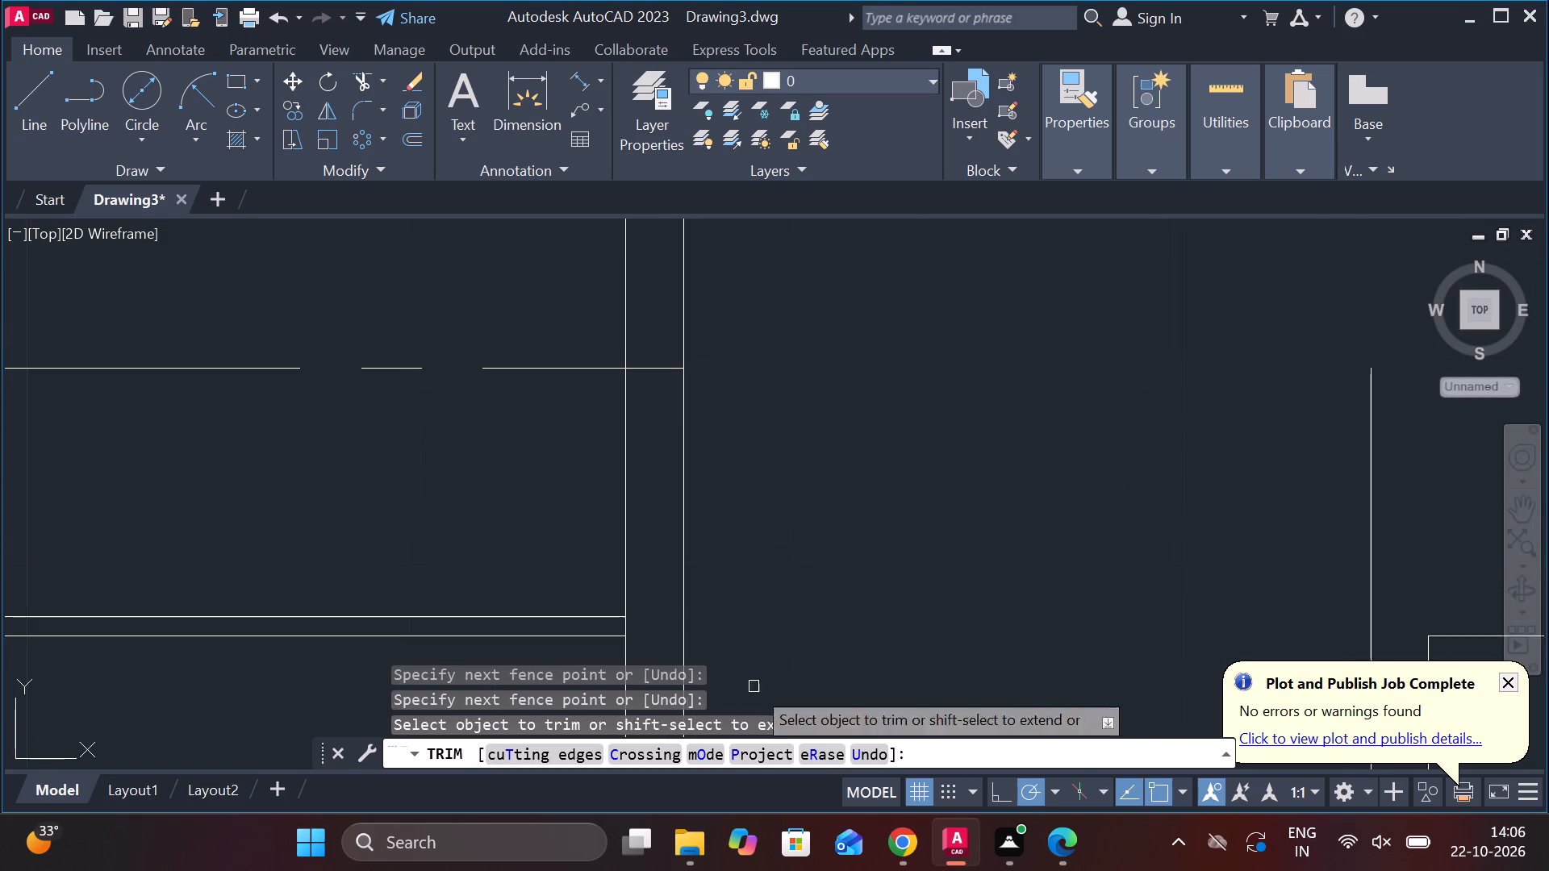
pyautogui.scroll(-1, 739, 468)
pyautogui.moveTo(783, 502); pyautogui.dragTo(771, 619, button='middle')
pyautogui.scroll(1, 683, 292)
pyautogui.moveTo(670, 310); pyautogui.dragTo(668, 419)
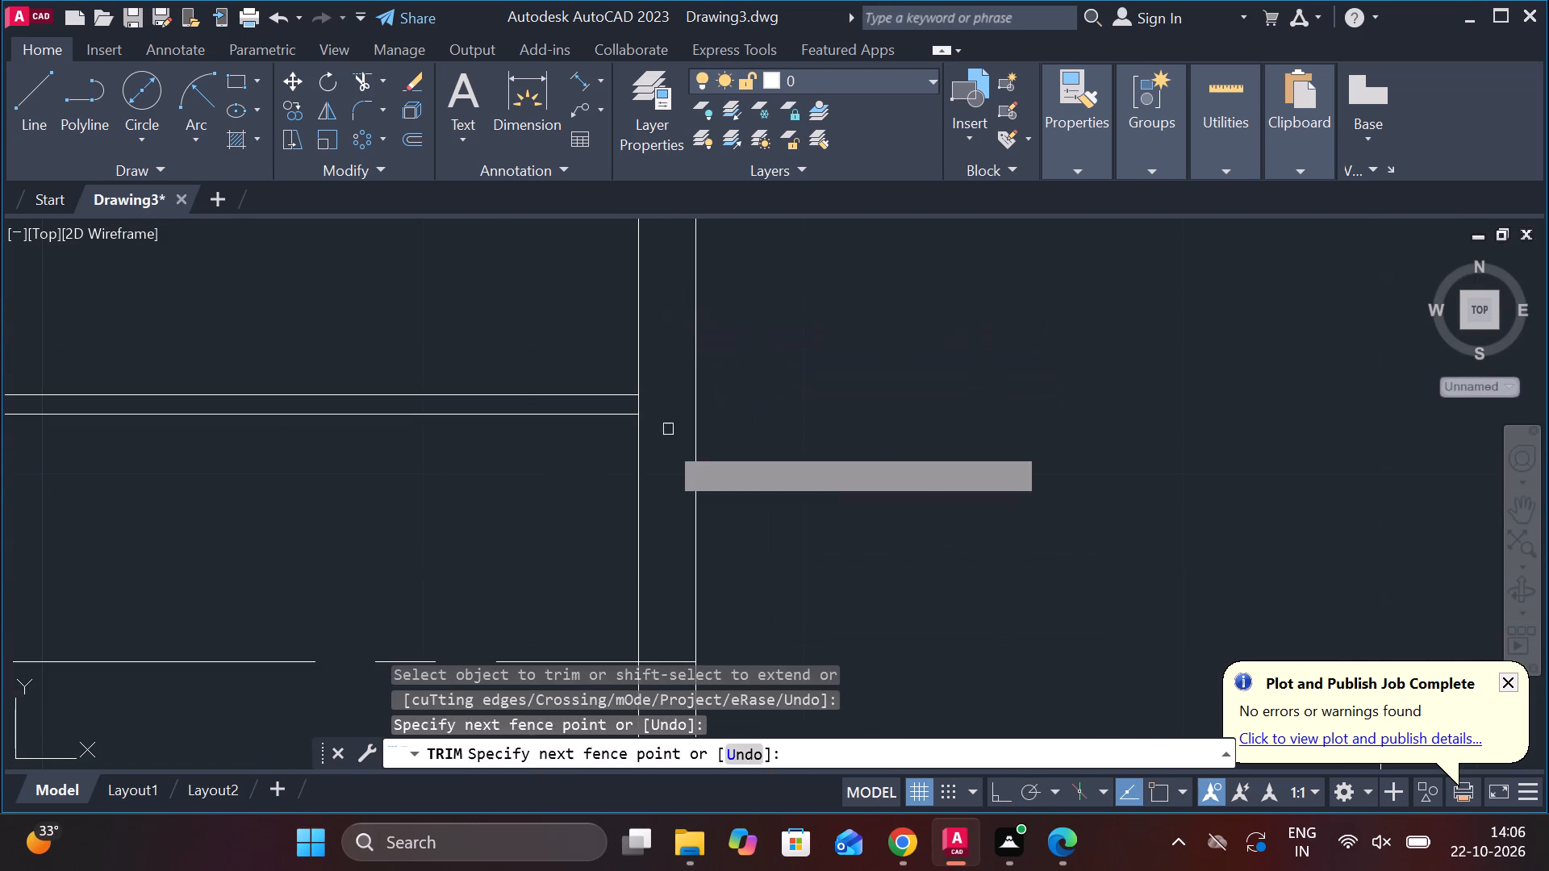
pyautogui.click(666, 468)
pyautogui.scroll(-3, 760, 445)
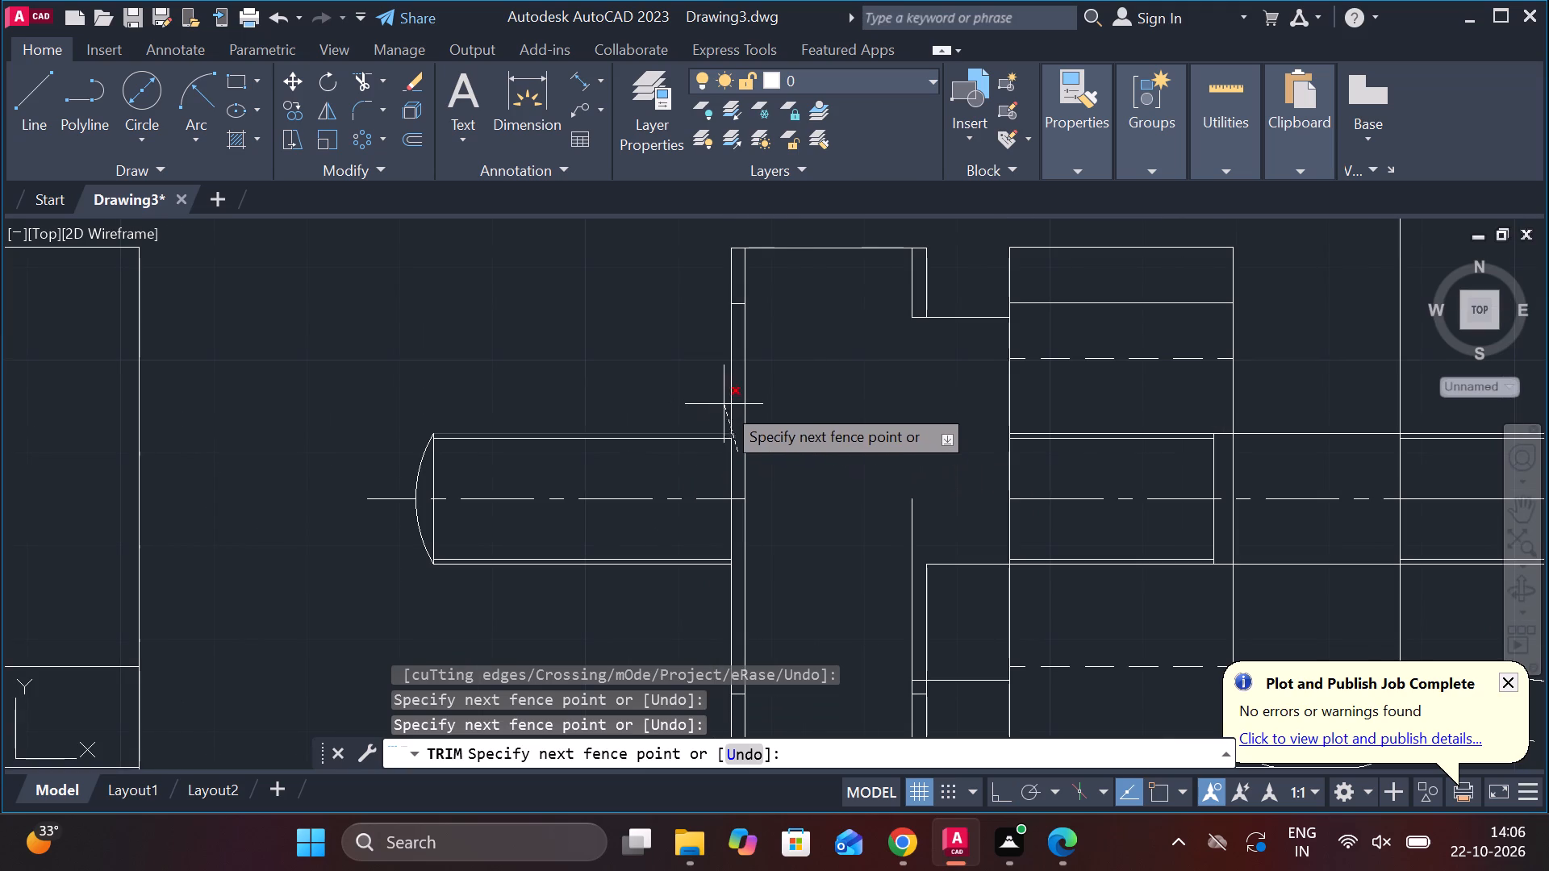
pyautogui.press('Escape')
# Trim the short horizontal lines crossing the stepped part's thin outer strip, plus the lower one crossing the strip beside the neck.
pyautogui.scroll(3, 748, 339)
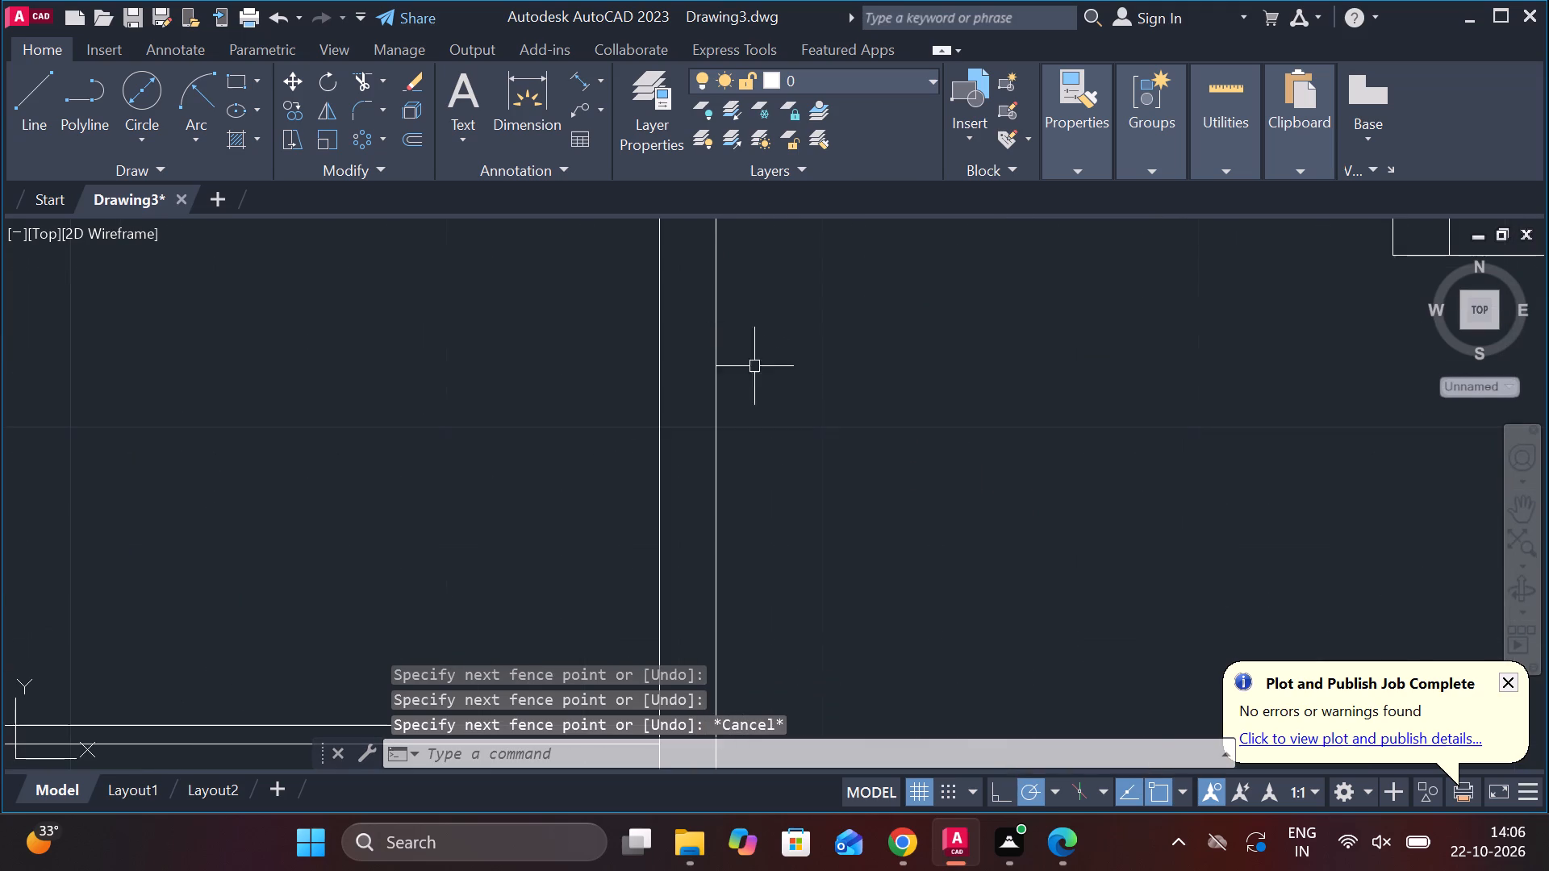
pyautogui.scroll(-2, 741, 494)
pyautogui.press('space')
pyautogui.scroll(2, 747, 398)
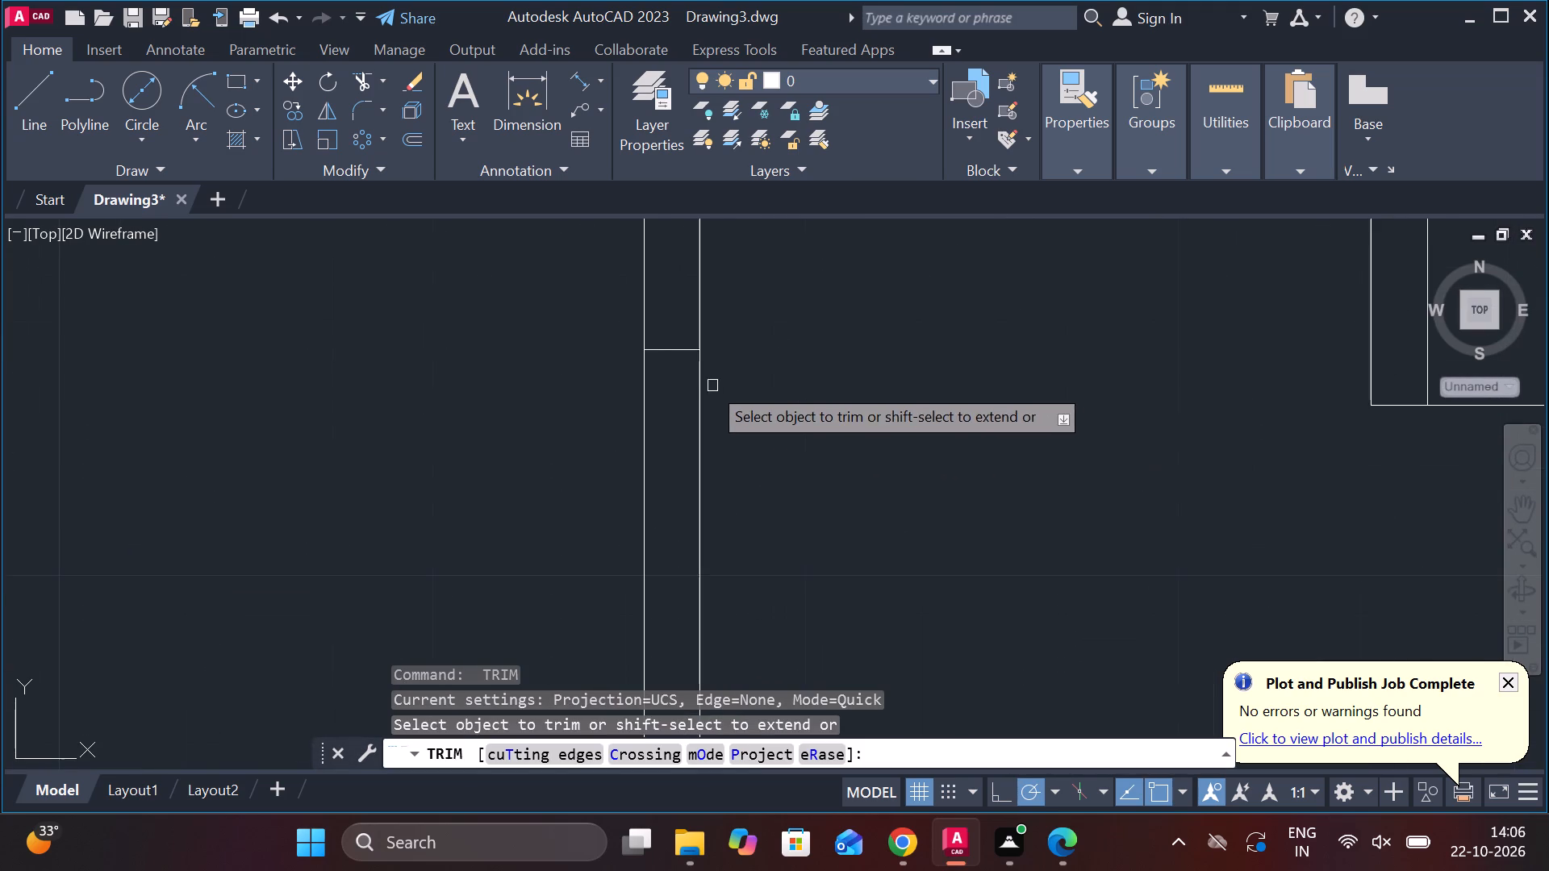
pyautogui.click(666, 356)
pyautogui.scroll(-3, 687, 368)
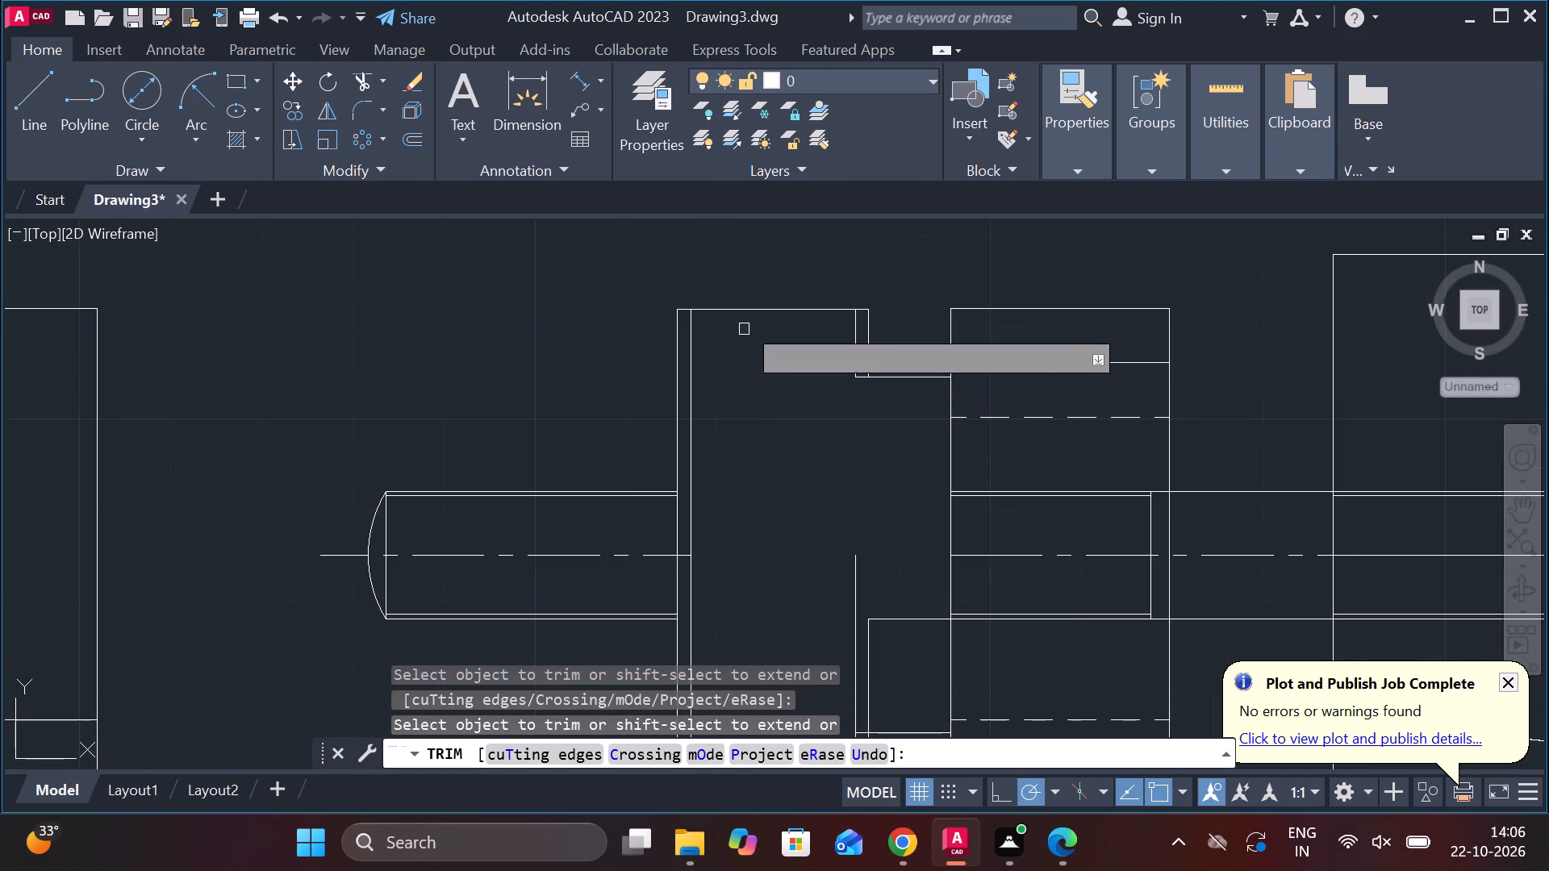
pyautogui.moveTo(791, 526); pyautogui.dragTo(783, 391, button='middle')
pyautogui.scroll(1, 710, 590)
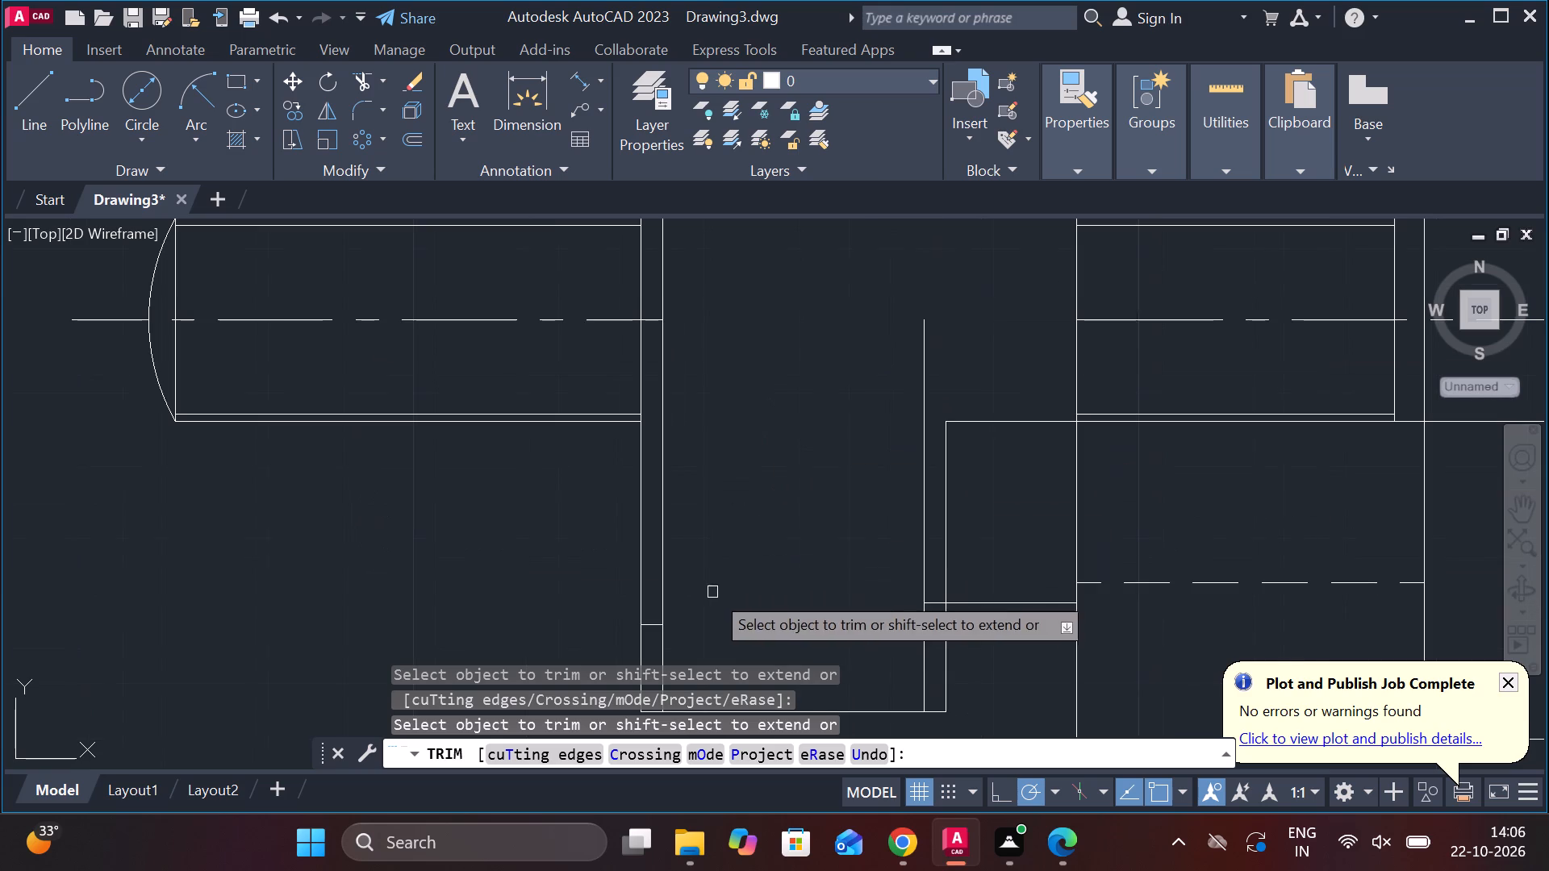
pyautogui.click(932, 627)
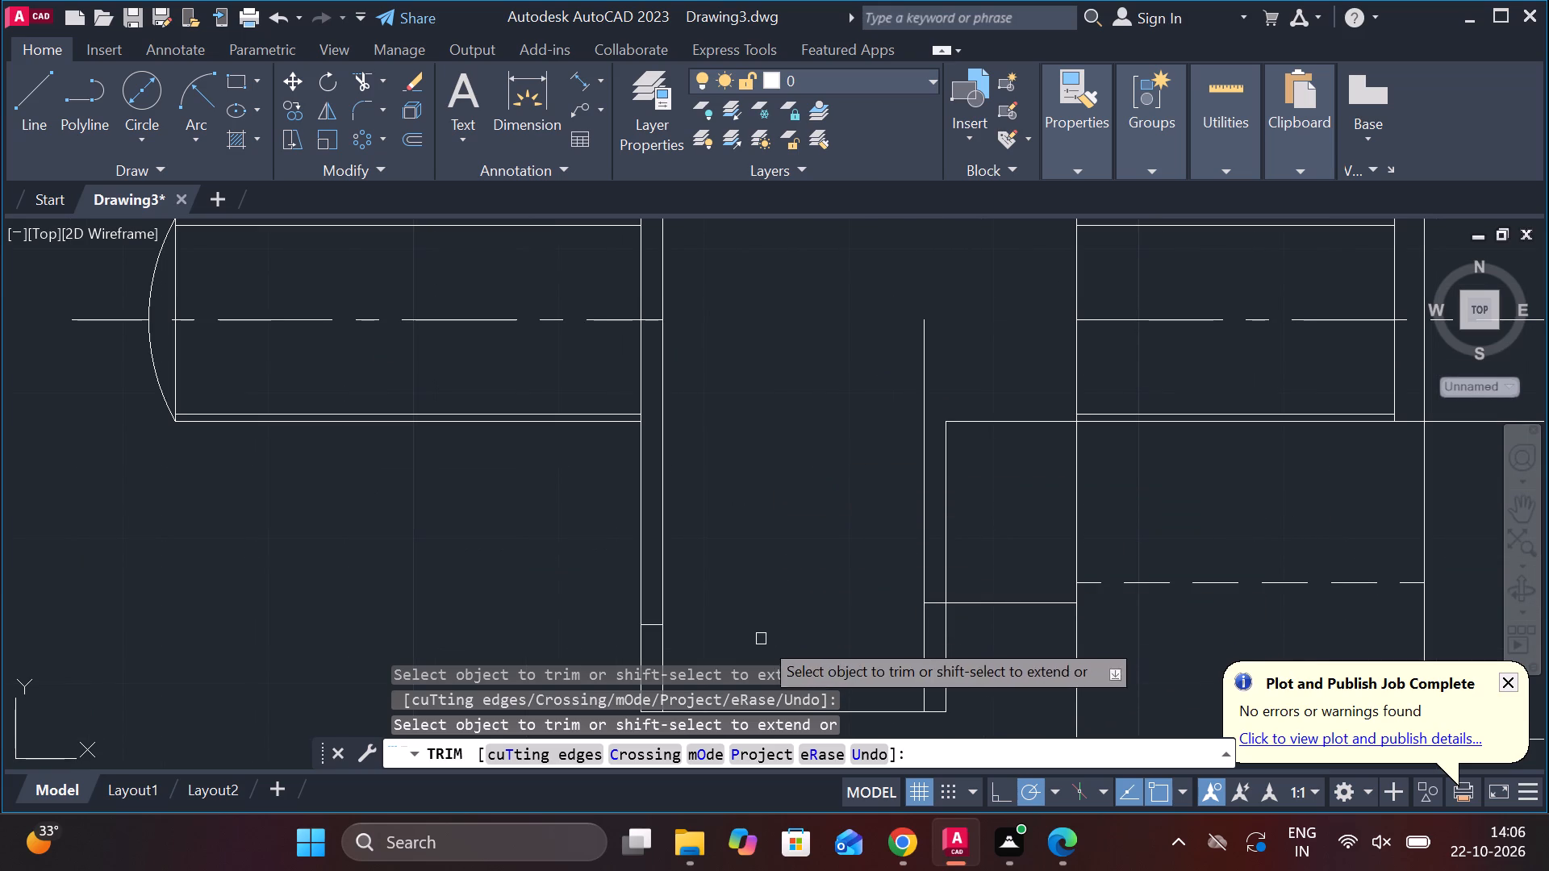
pyautogui.click(649, 621)
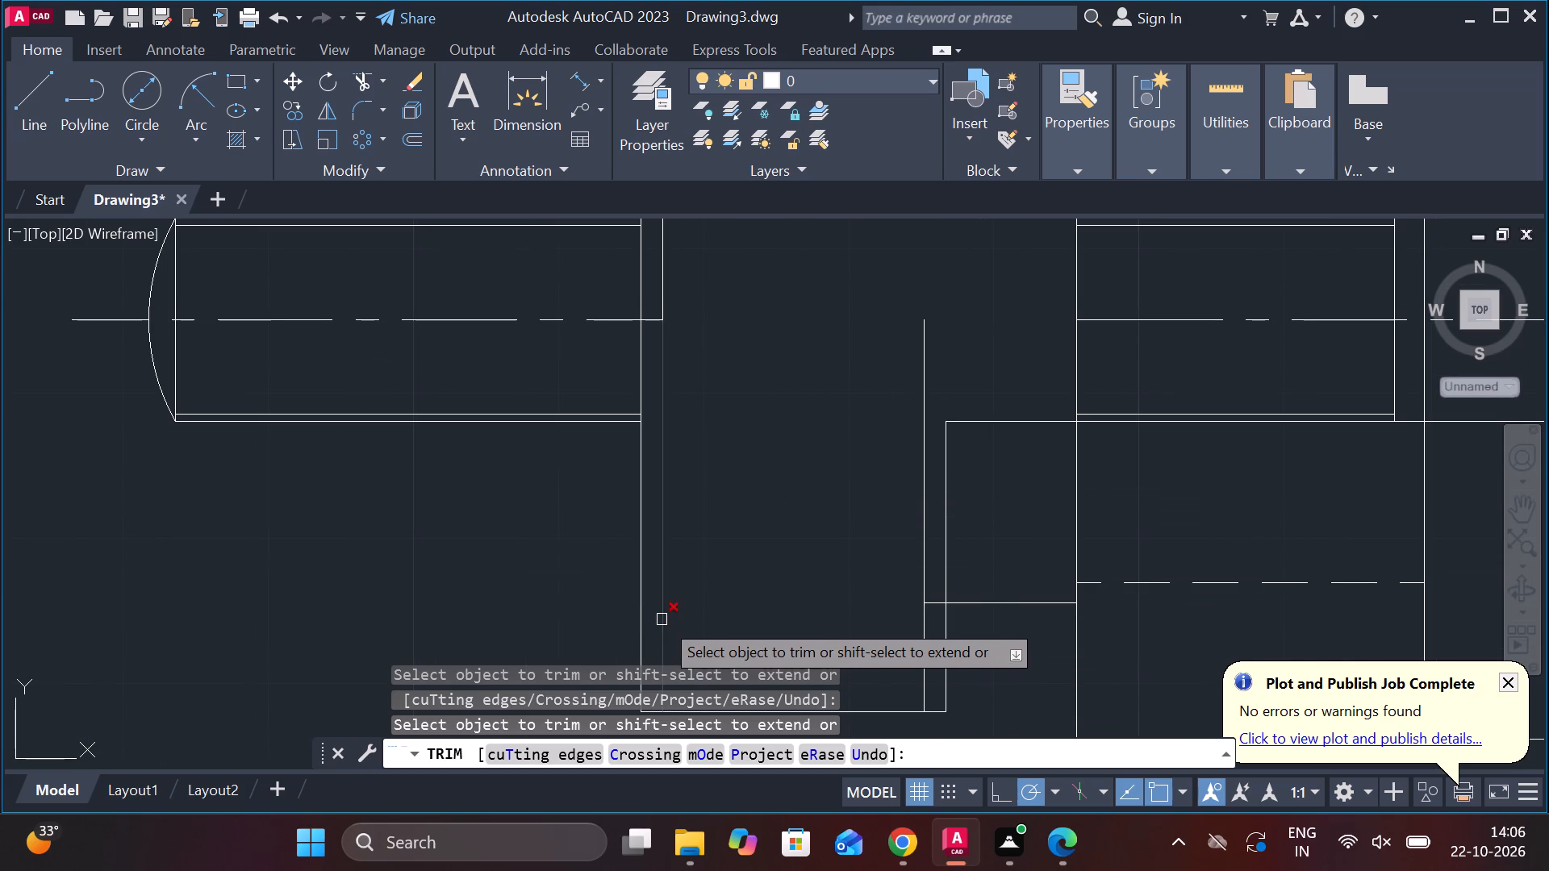
pyautogui.scroll(-2, 662, 619)
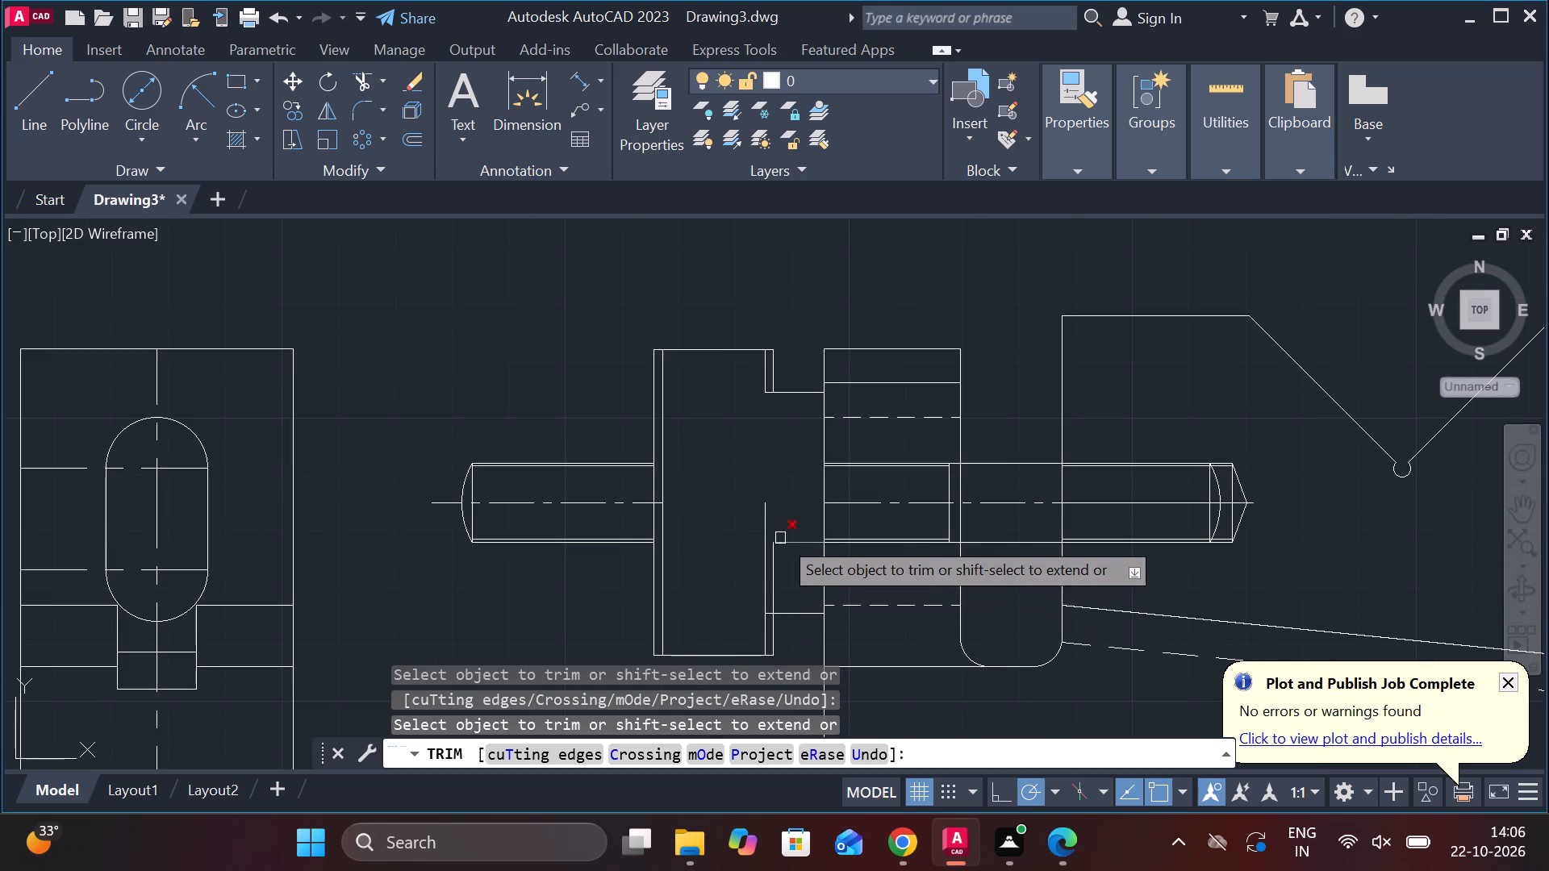
pyautogui.scroll(2, 755, 626)
pyautogui.click(781, 600)
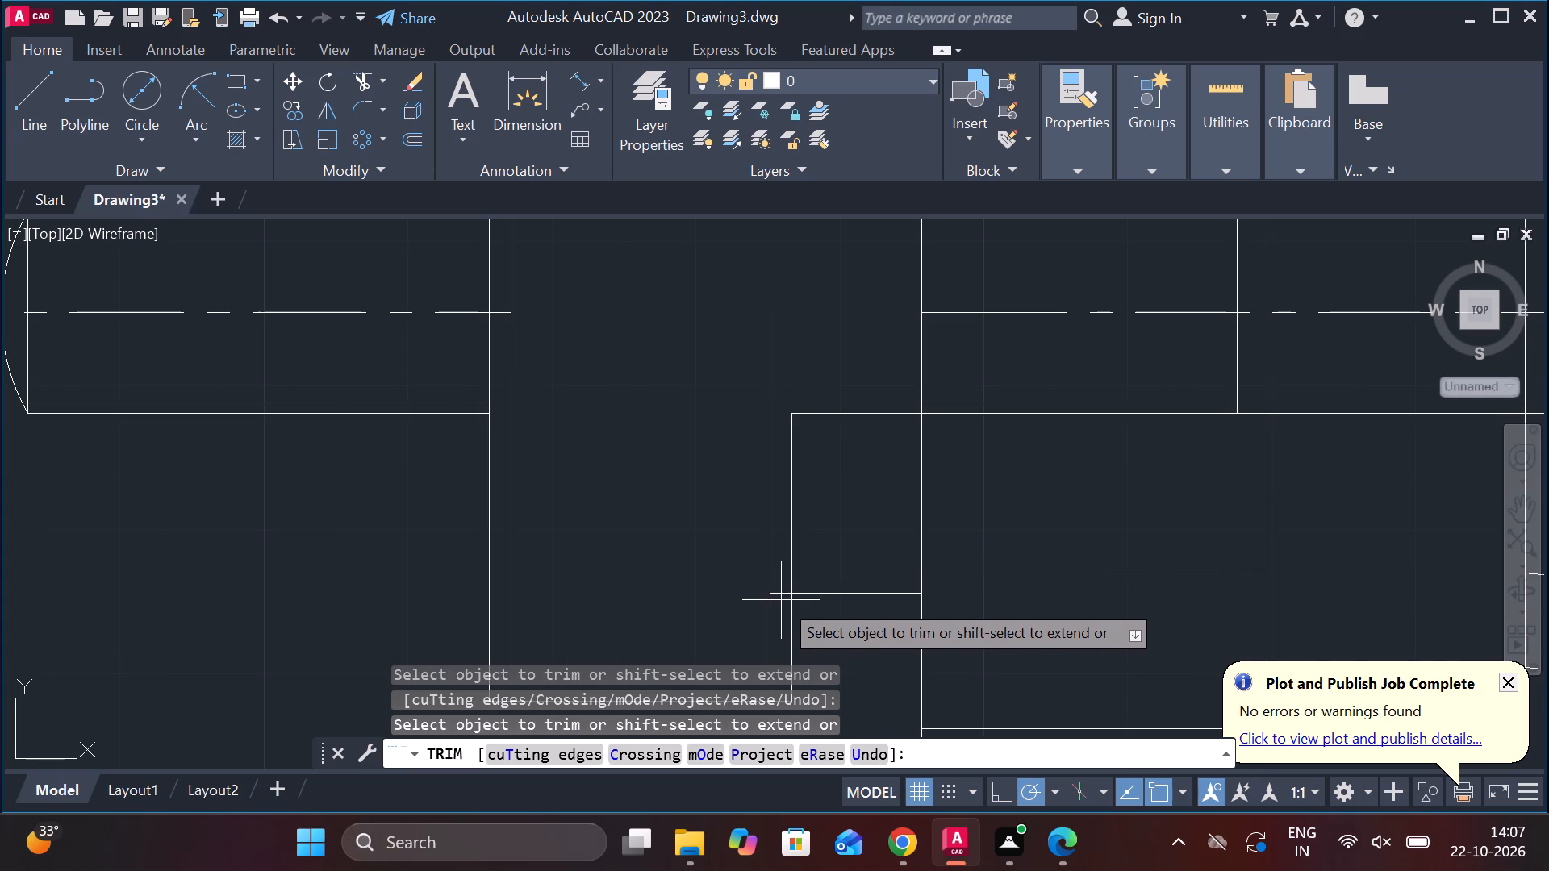
pyautogui.click(781, 587)
pyautogui.scroll(-2, 781, 585)
pyautogui.press('Escape')
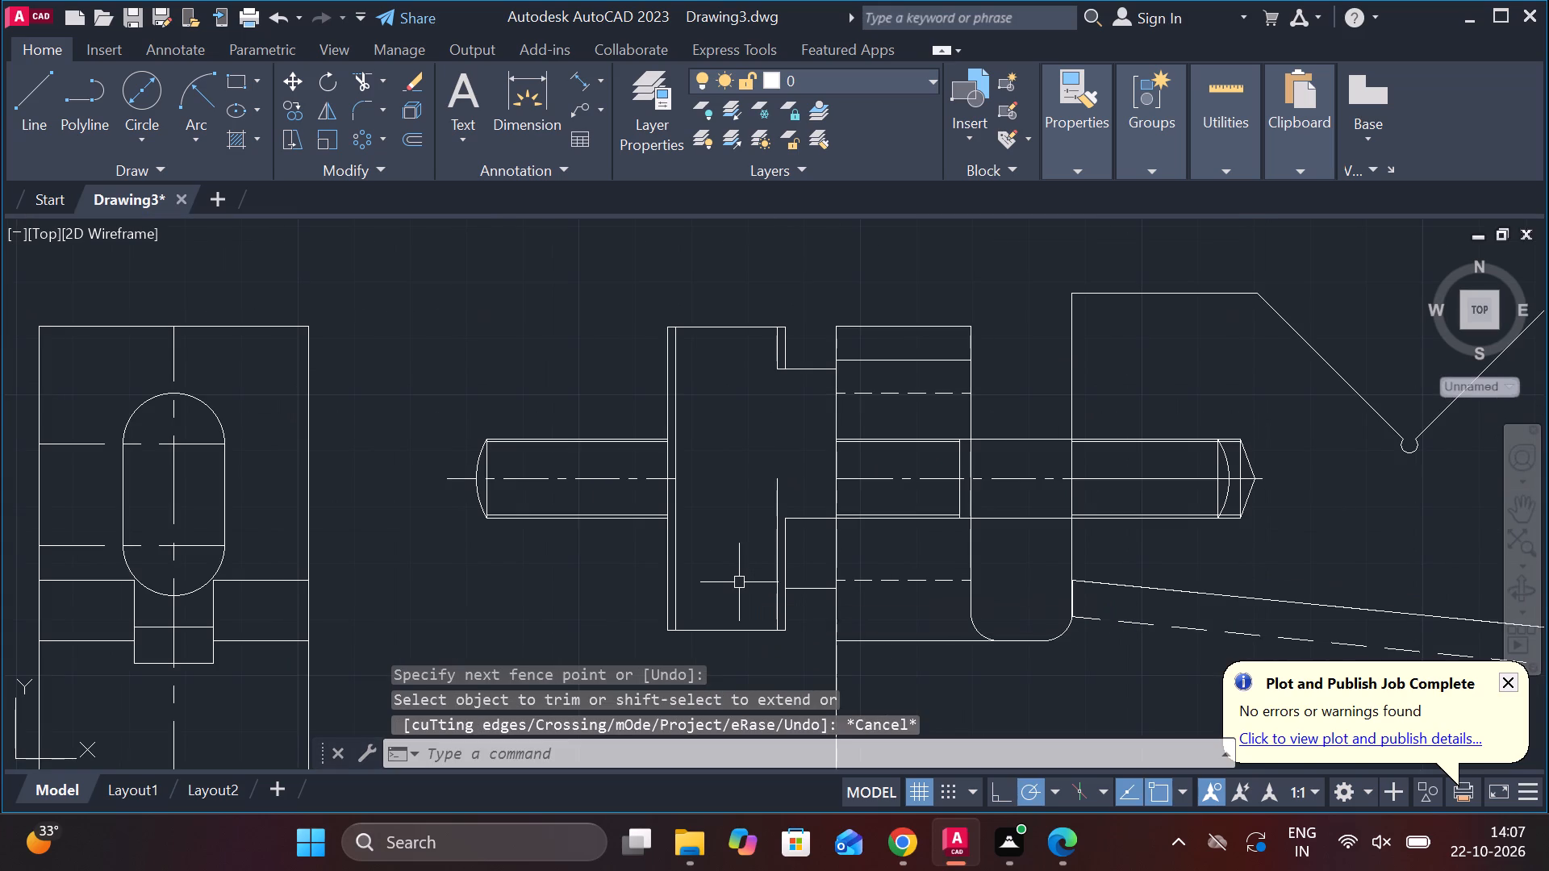
# Extend both vertical lines of the strip beside the neck upward to complete the stepped part's wide body.
pyautogui.write('EX')
pyautogui.press('space')
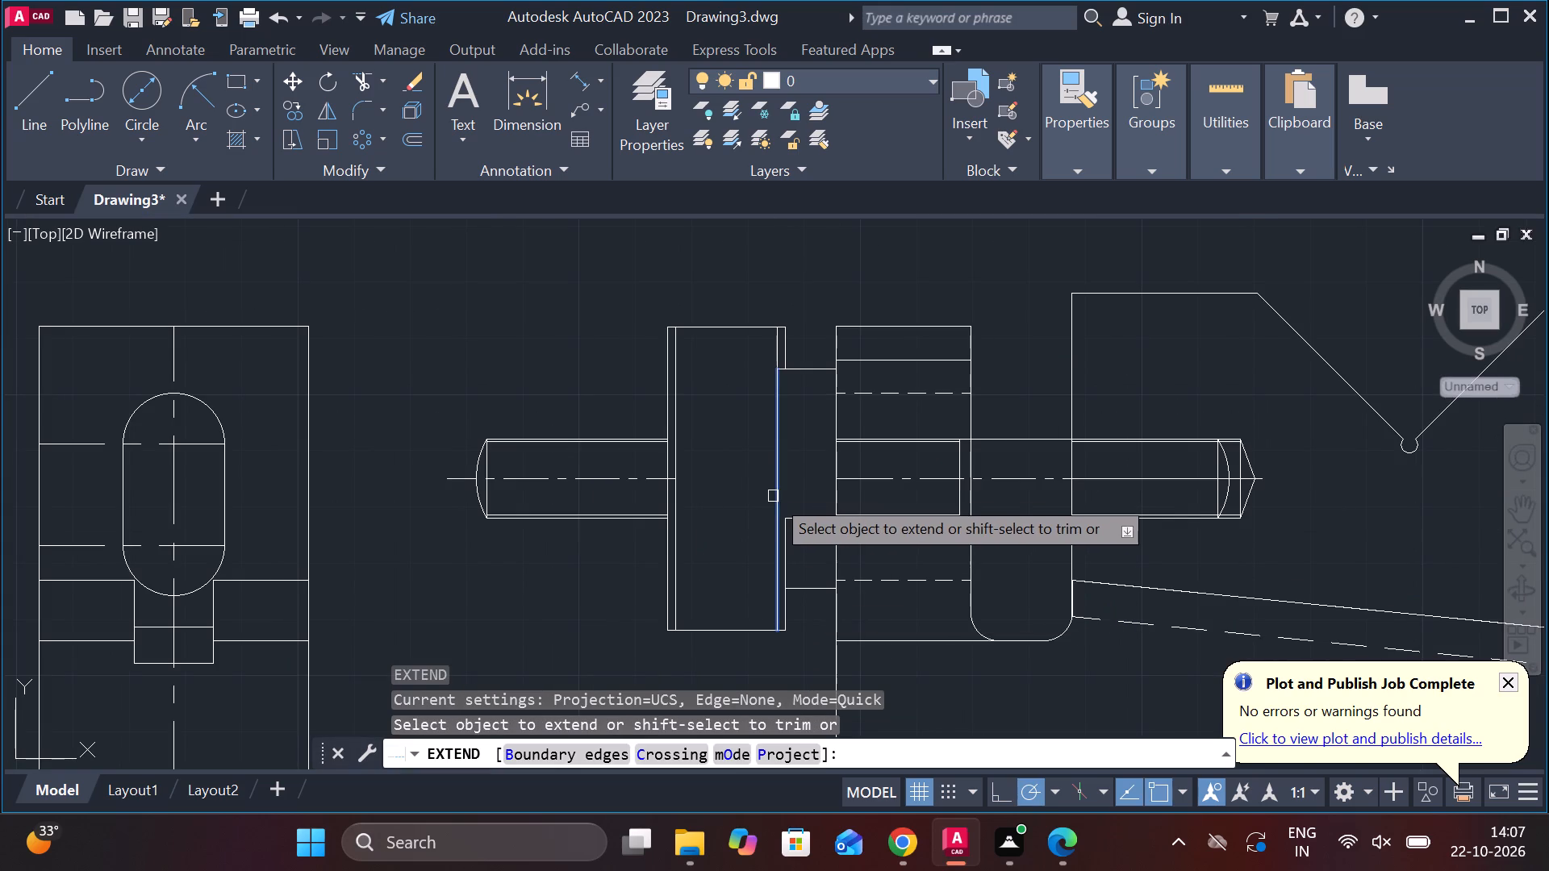
pyautogui.click(773, 496)
pyautogui.click(785, 535)
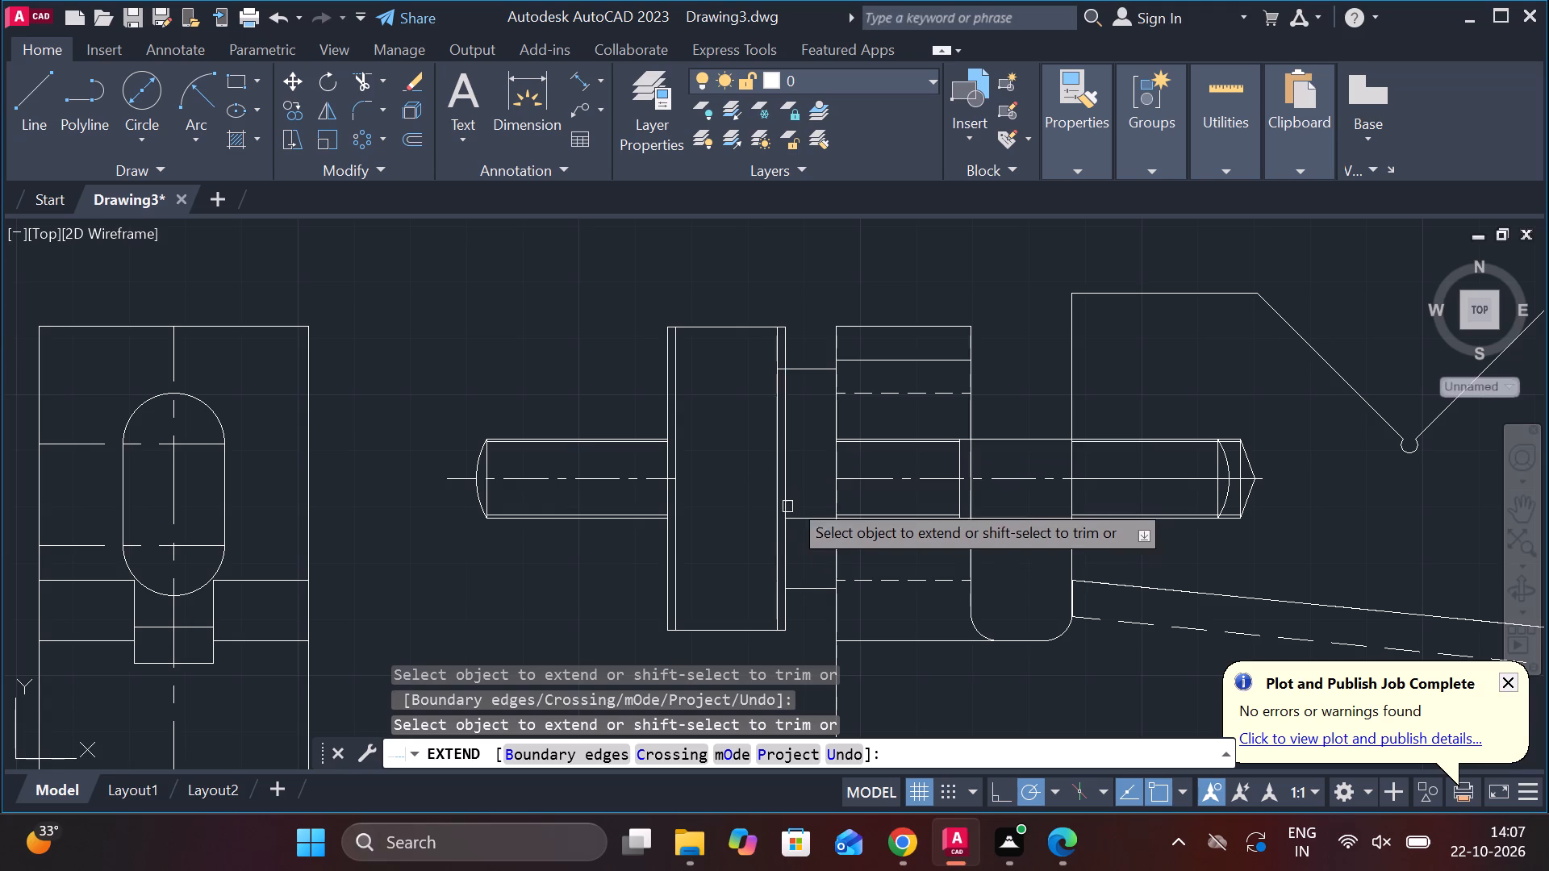
pyautogui.scroll(3, 808, 306)
pyautogui.press('Escape')
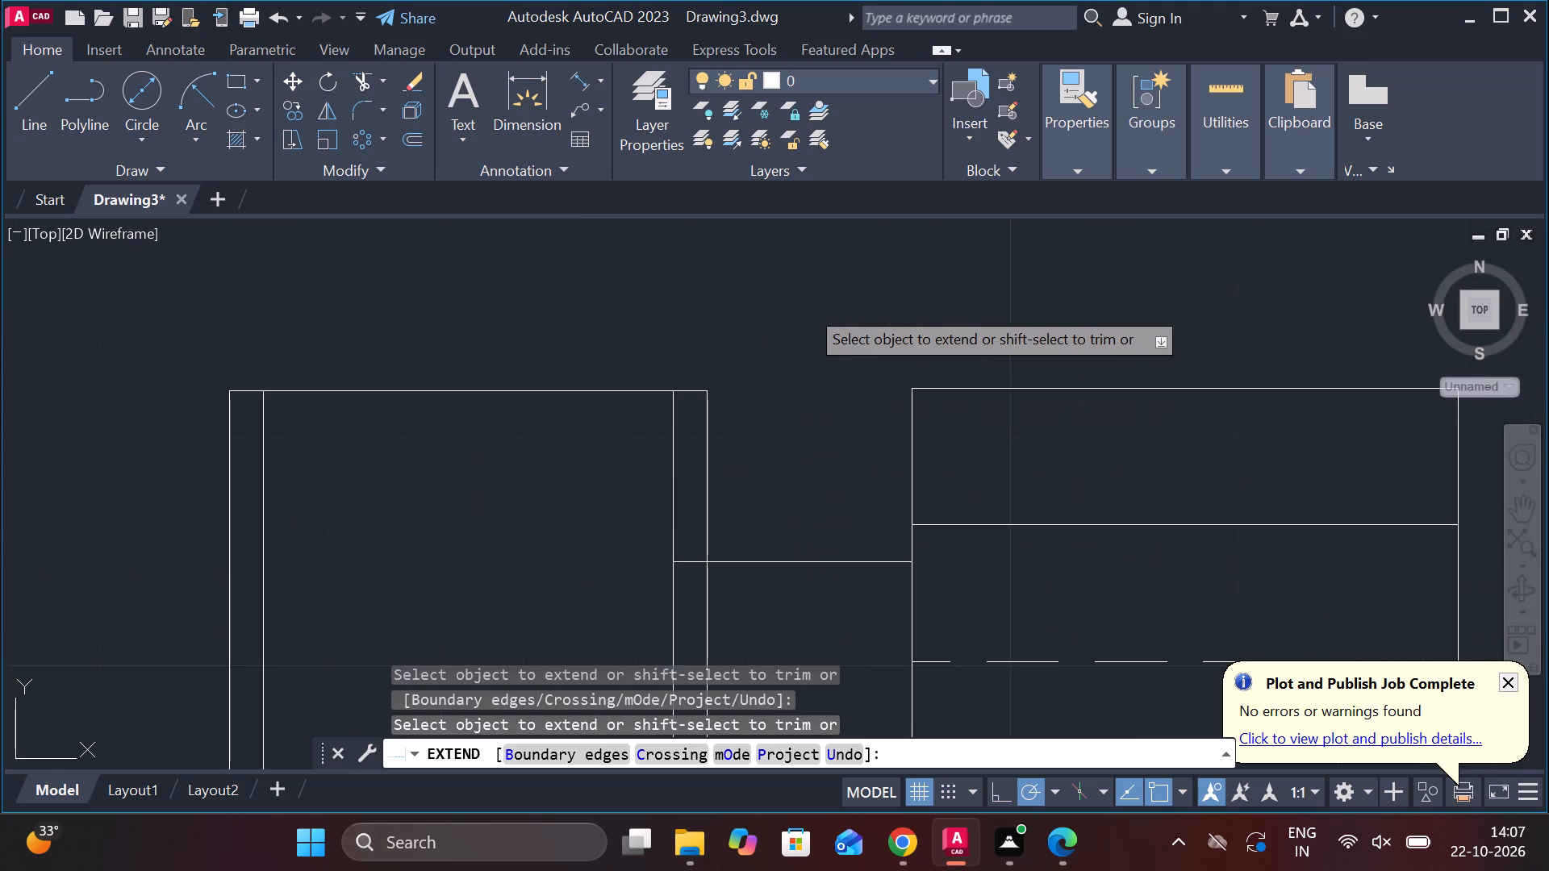
# Trim the part of the neck's upper edge that crosses the thin strip of the stepped part's wide body.
pyautogui.write('TR')
pyautogui.press('space')
pyautogui.click(679, 556)
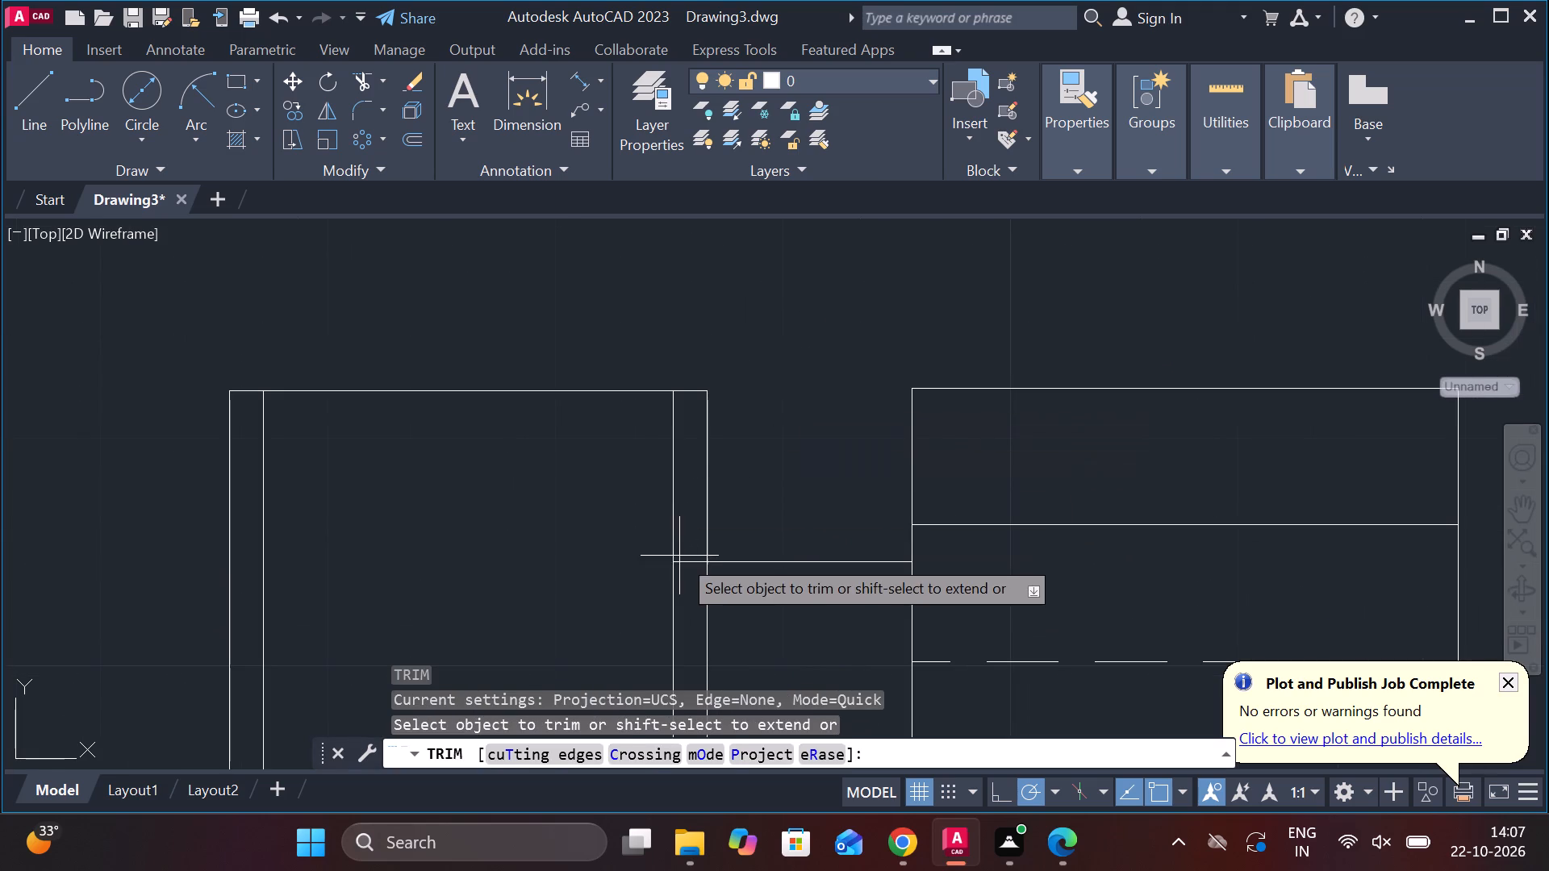
pyautogui.click(686, 577)
pyautogui.scroll(-3, 686, 577)
pyautogui.moveTo(728, 522); pyautogui.dragTo(775, 424, button='middle')
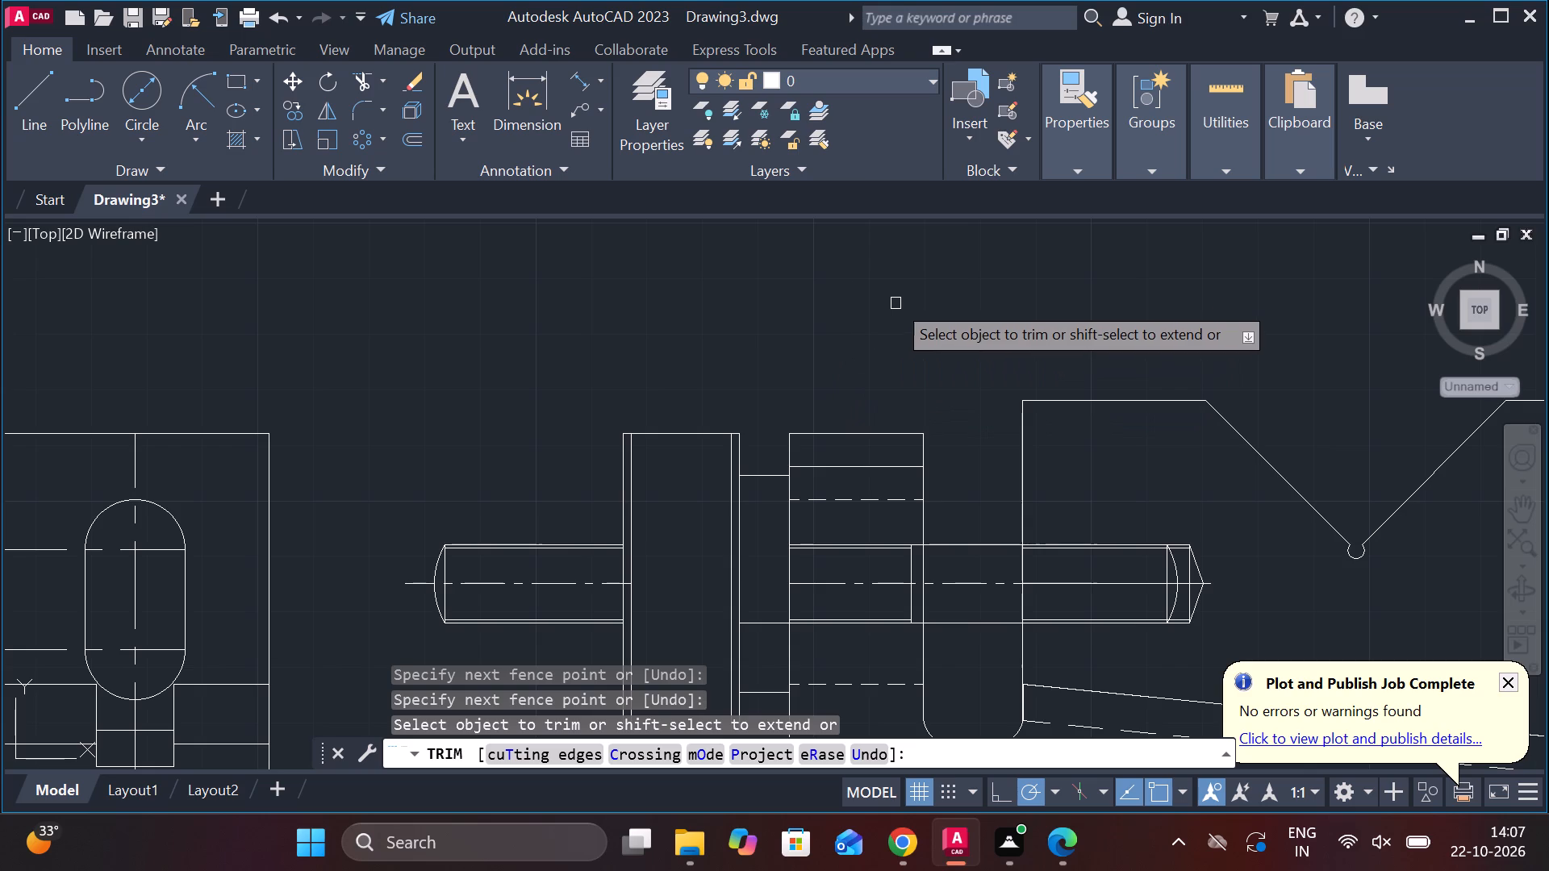
pyautogui.press('Escape')
# Draw a 45° line from the outer strip line's lower end, running up and outward past the stepped part's outer edge.
pyautogui.scroll(-2, 1014, 352)
pyautogui.scroll(2, 896, 503)
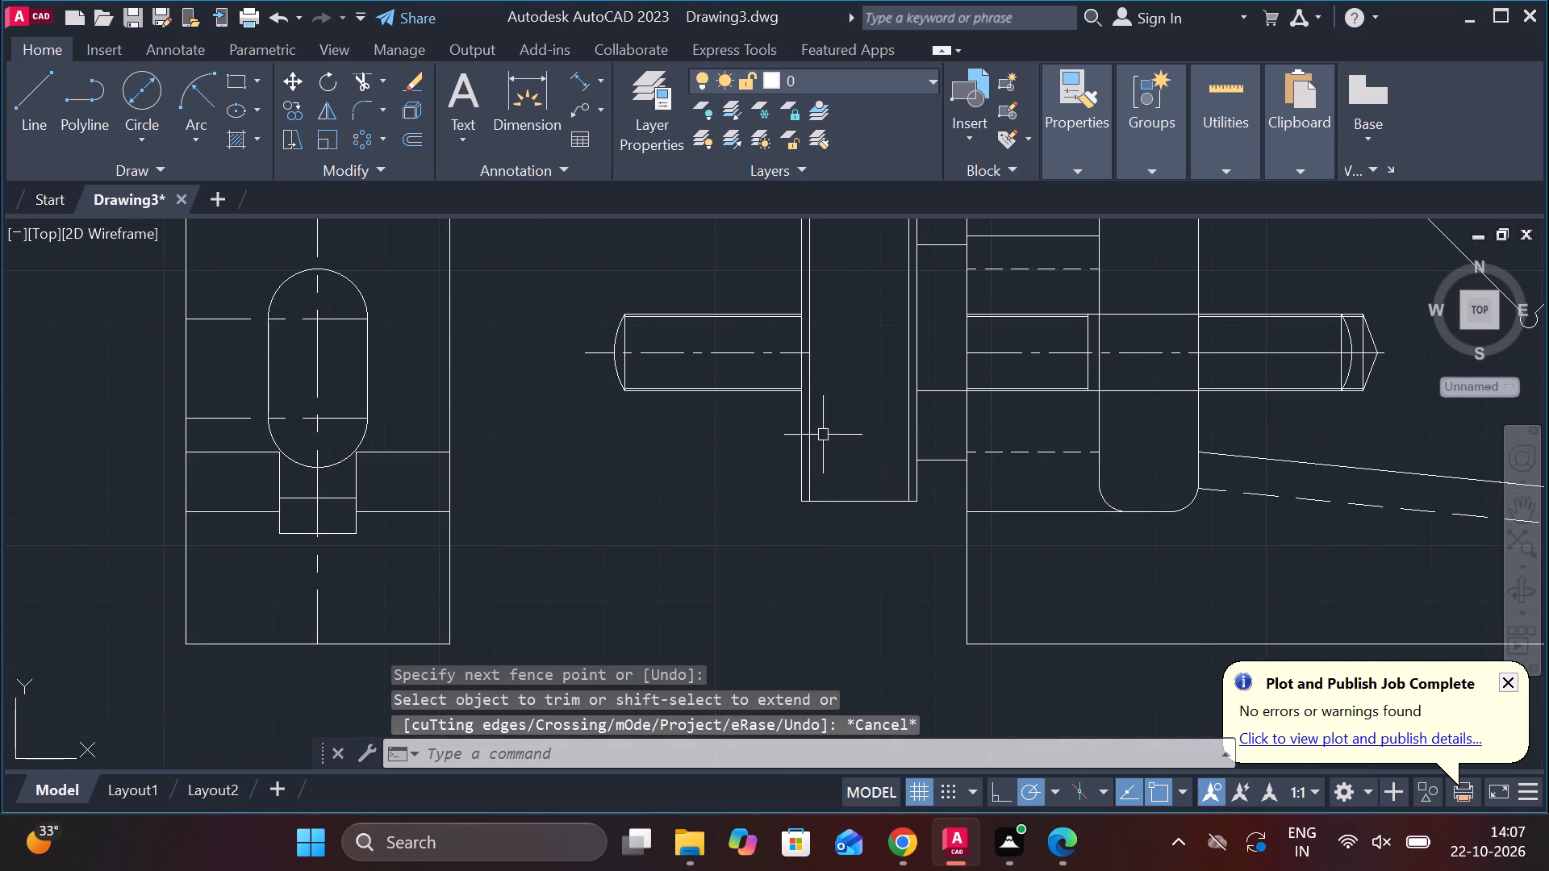
pyautogui.scroll(2, 841, 490)
pyautogui.press('l')
pyautogui.press('Return')
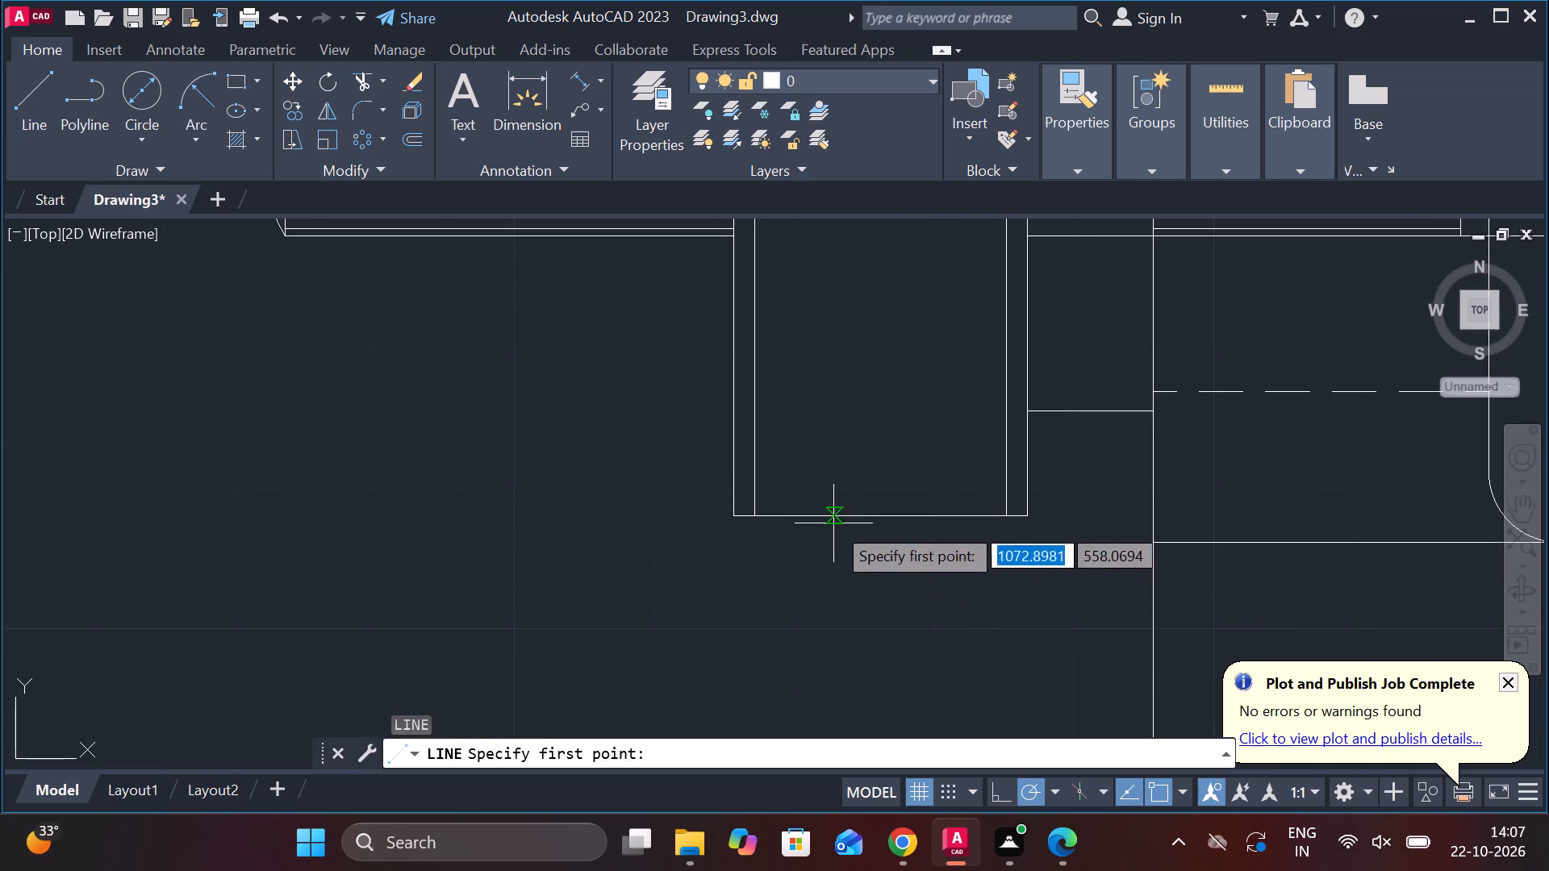
pyautogui.scroll(2, 797, 511)
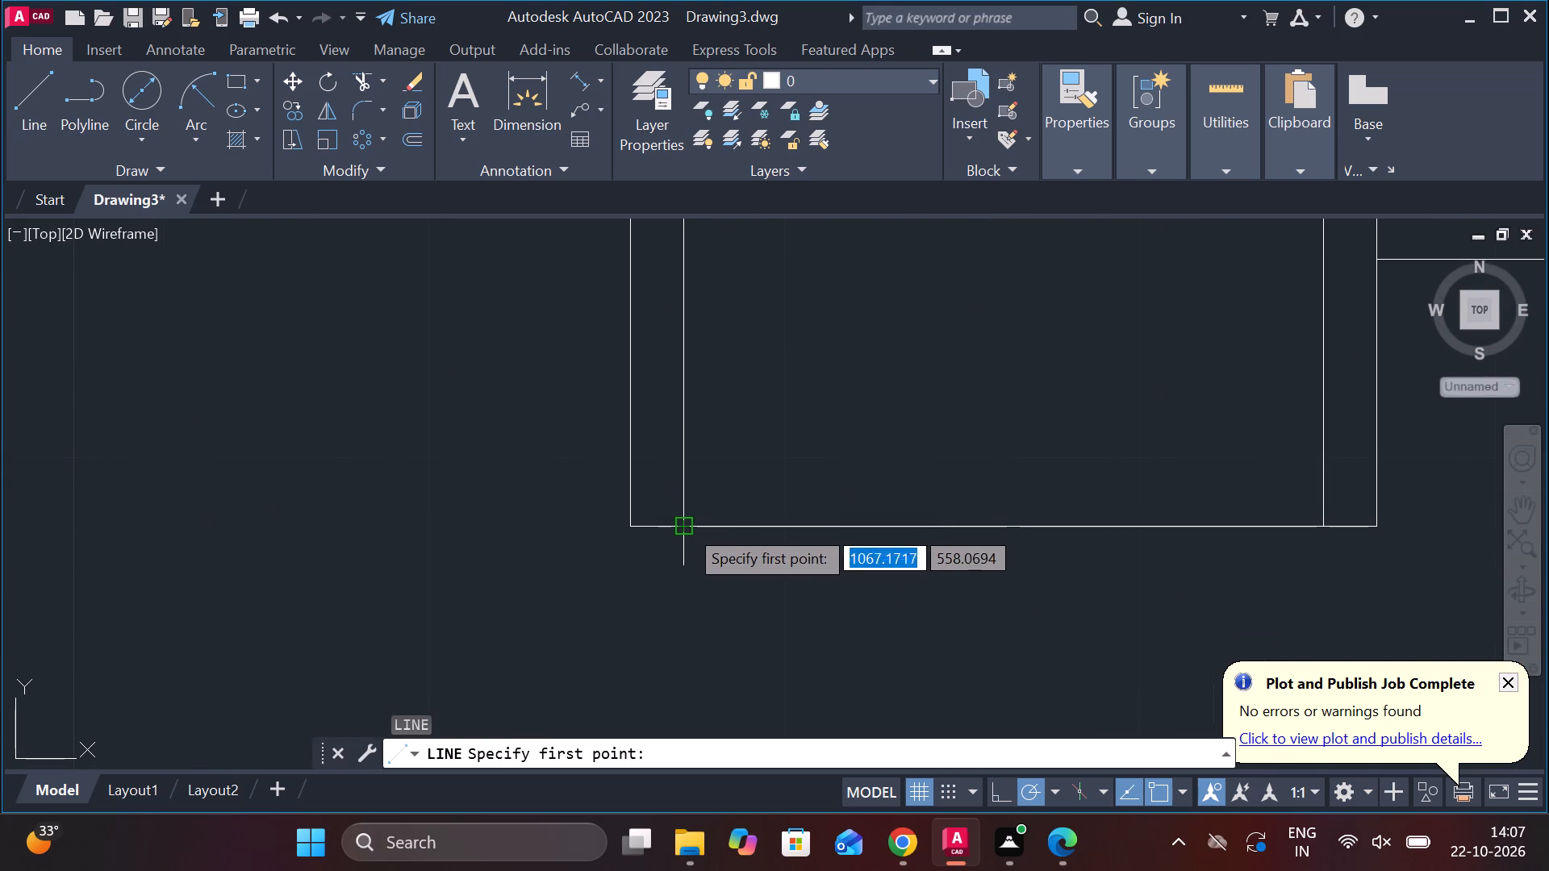
pyautogui.click(686, 526)
pyautogui.click(549, 396)
pyautogui.press('Escape')
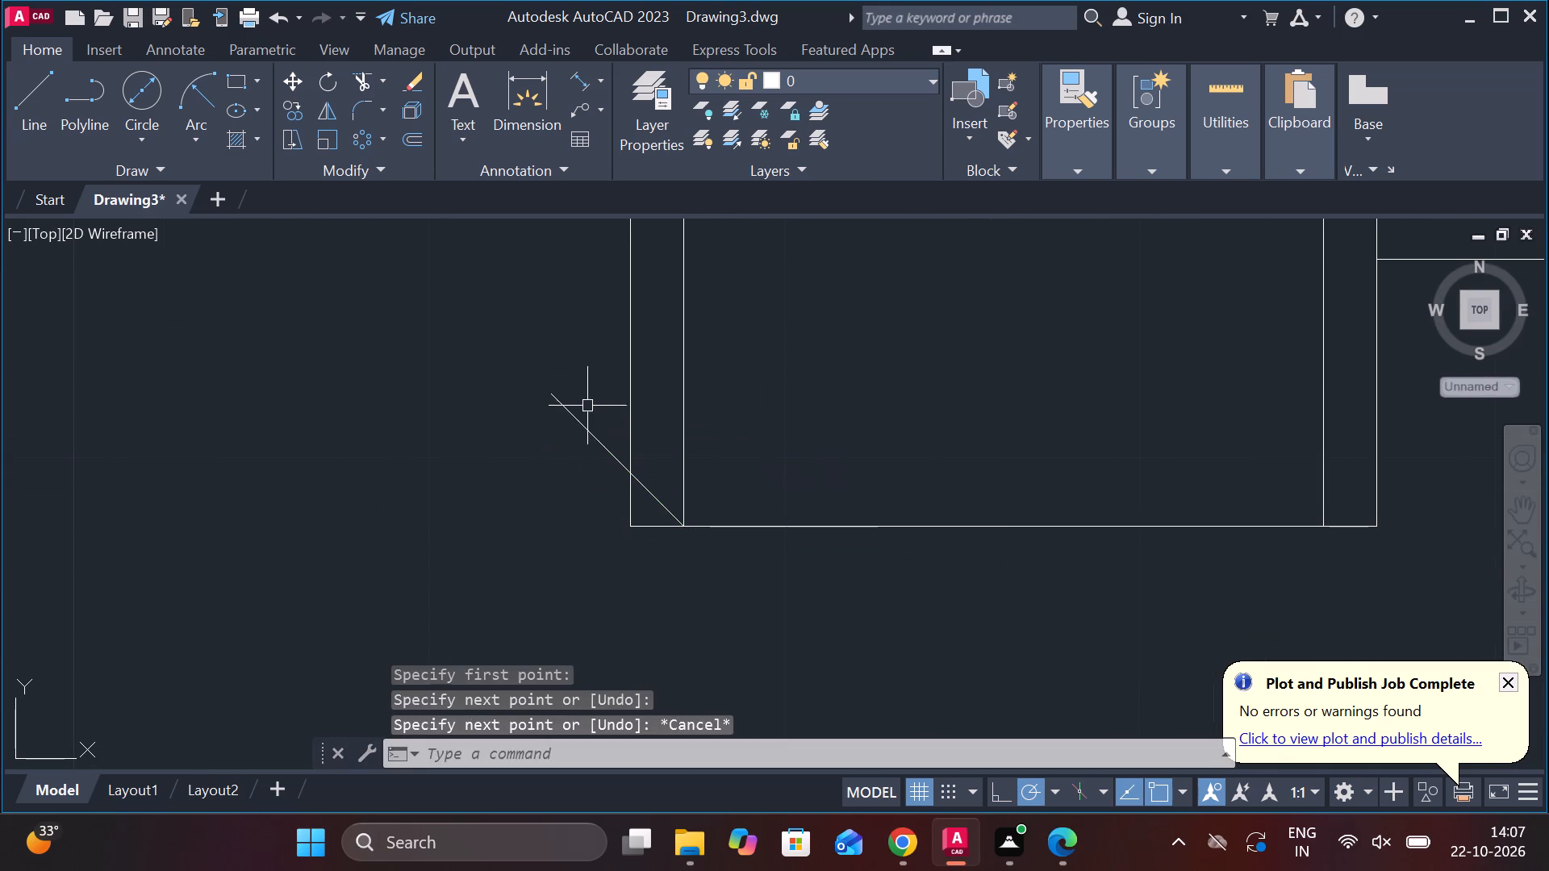
# Draw a matching 45° line from the lower end of the neck-side strip line, past the wide body's neck-side edge.
pyautogui.press('space')
pyautogui.moveTo(774, 636); pyautogui.dragTo(741, 636, button='middle')
pyautogui.moveTo(1358, 569); pyautogui.dragTo(1060, 605, button='middle')
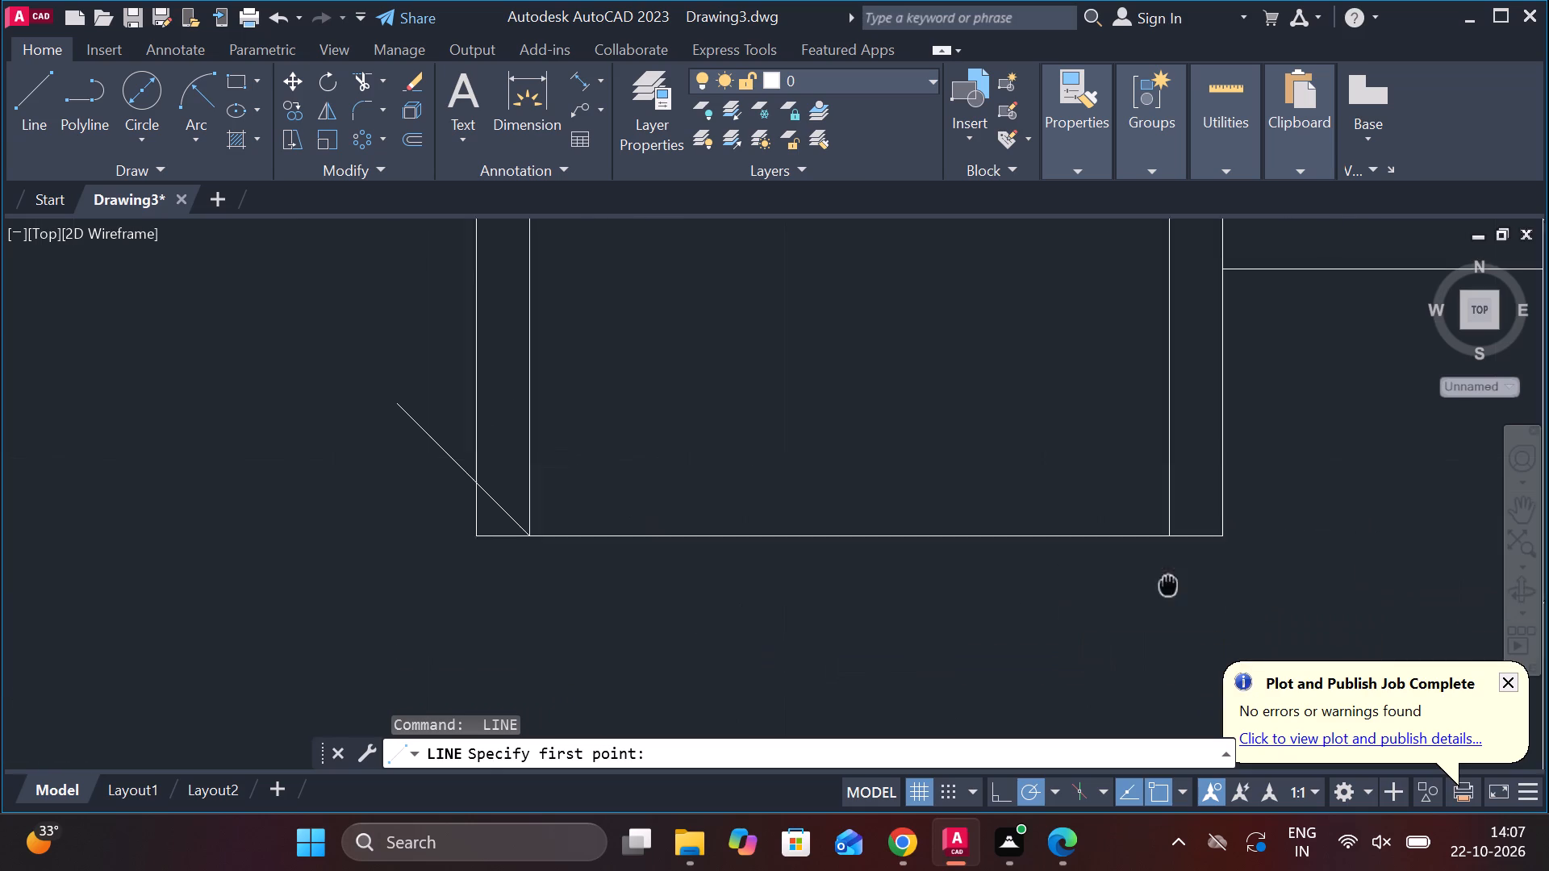
pyautogui.moveTo(1060, 605); pyautogui.dragTo(1056, 608, button='middle')
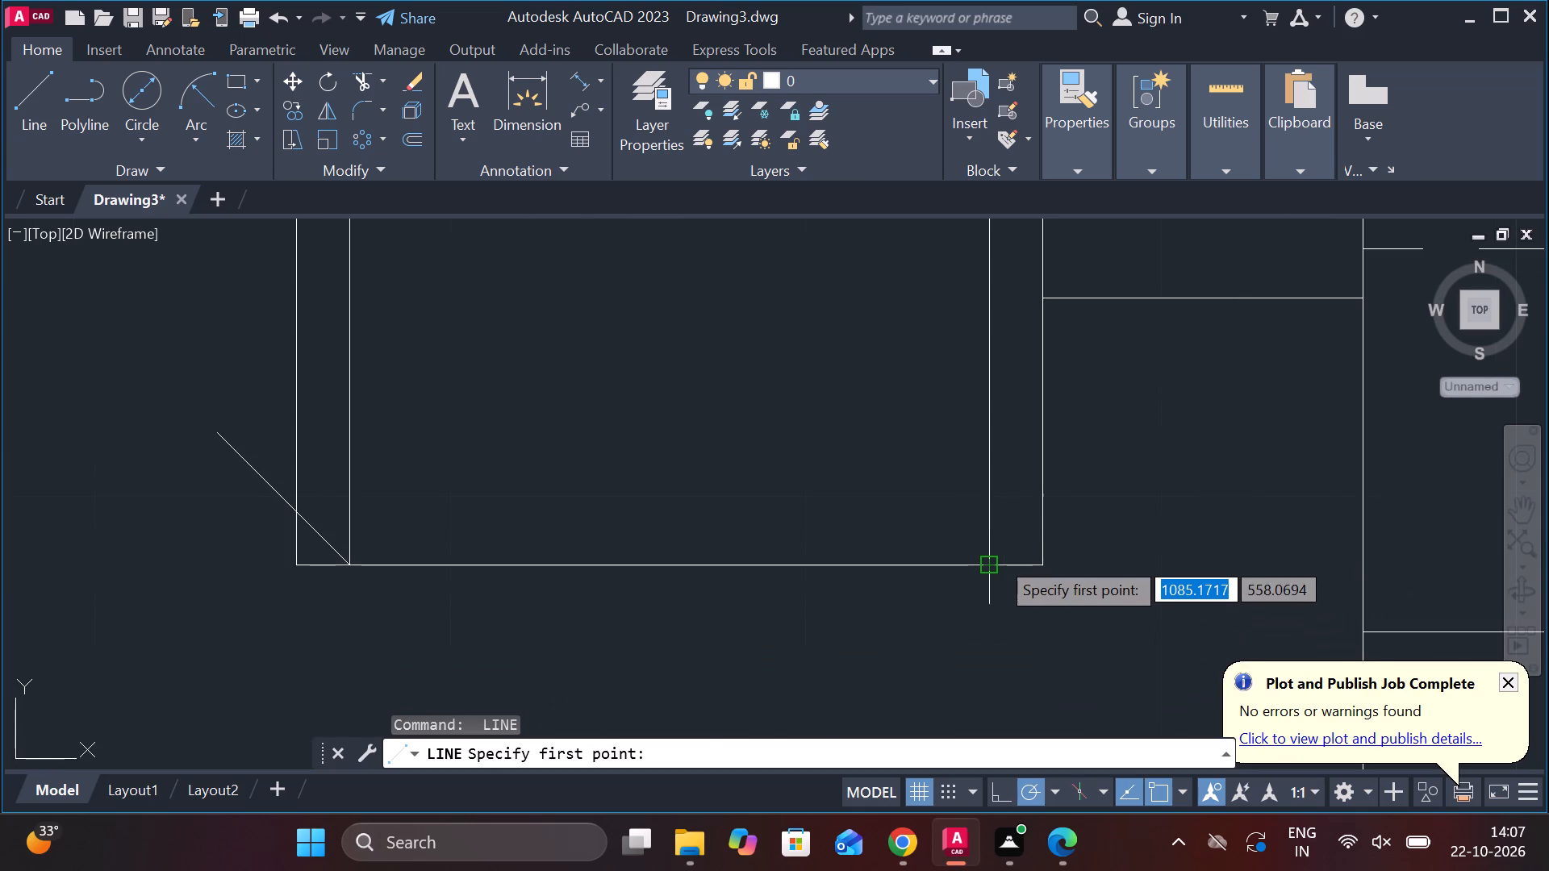
pyautogui.click(997, 557)
pyautogui.click(1089, 449)
pyautogui.press('`')
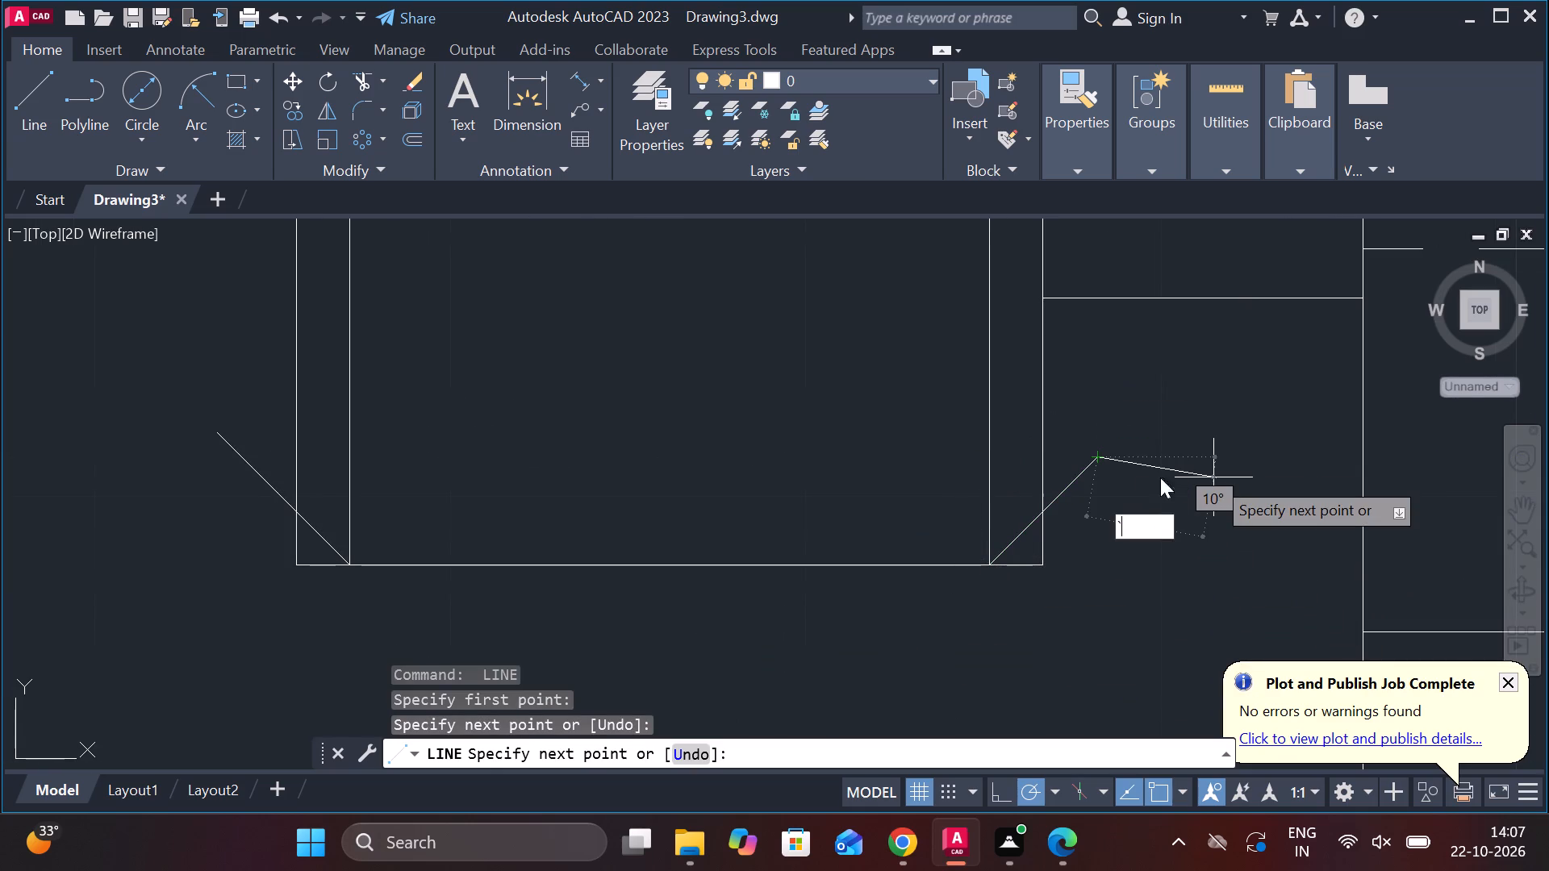
pyautogui.press('Escape')
pyautogui.press('Escape')
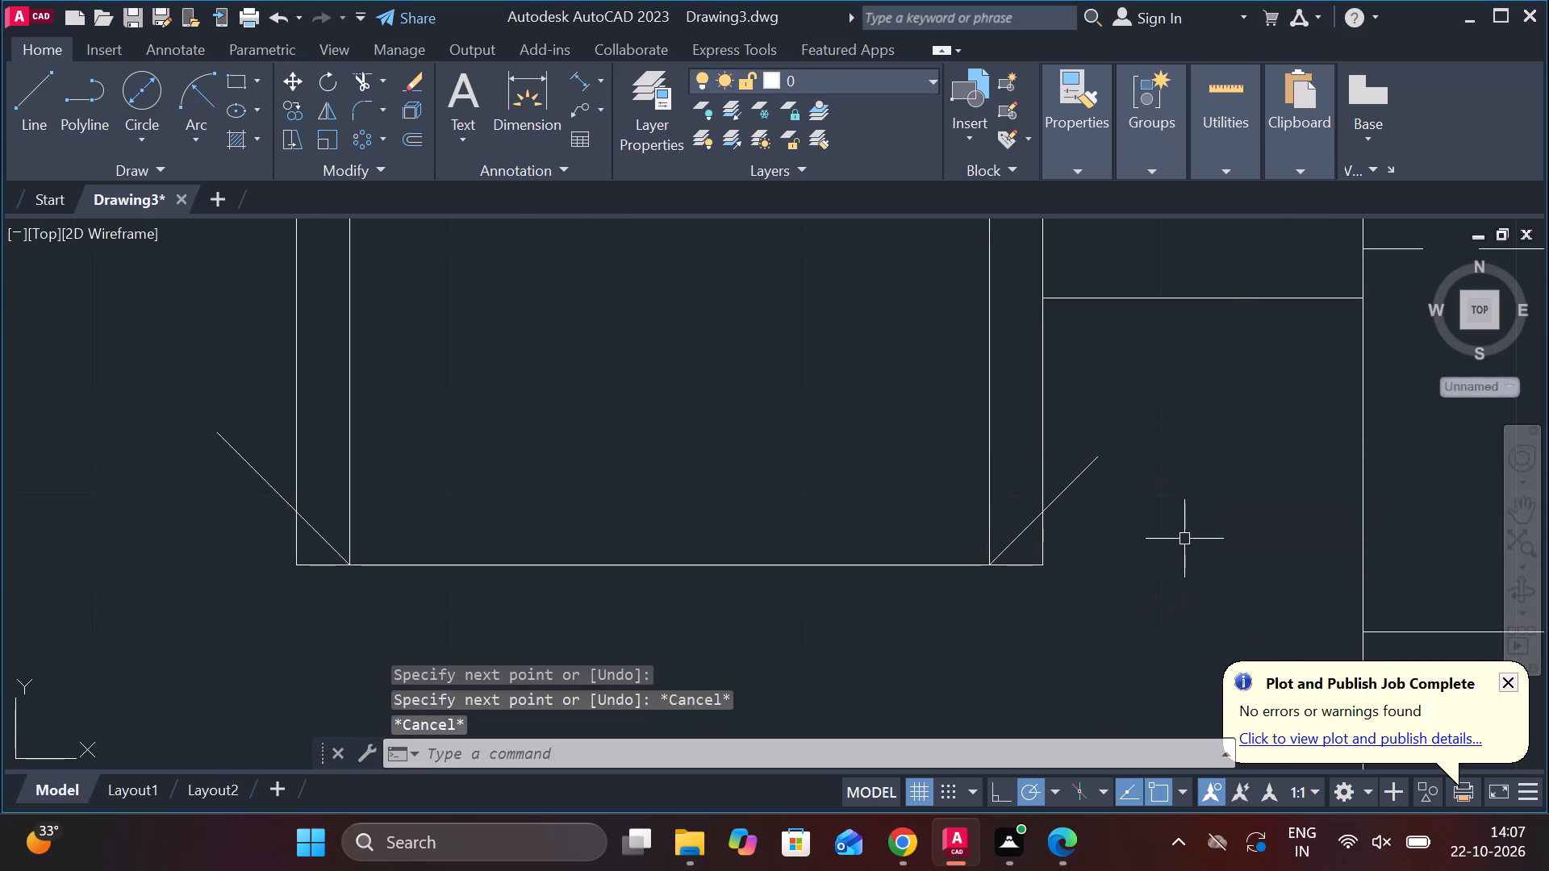
# Trim the overhanging diagonals and square corner pieces to form chamfers at both lower corners of the stepped part's wide body.
pyautogui.write('TR')
pyautogui.press('space')
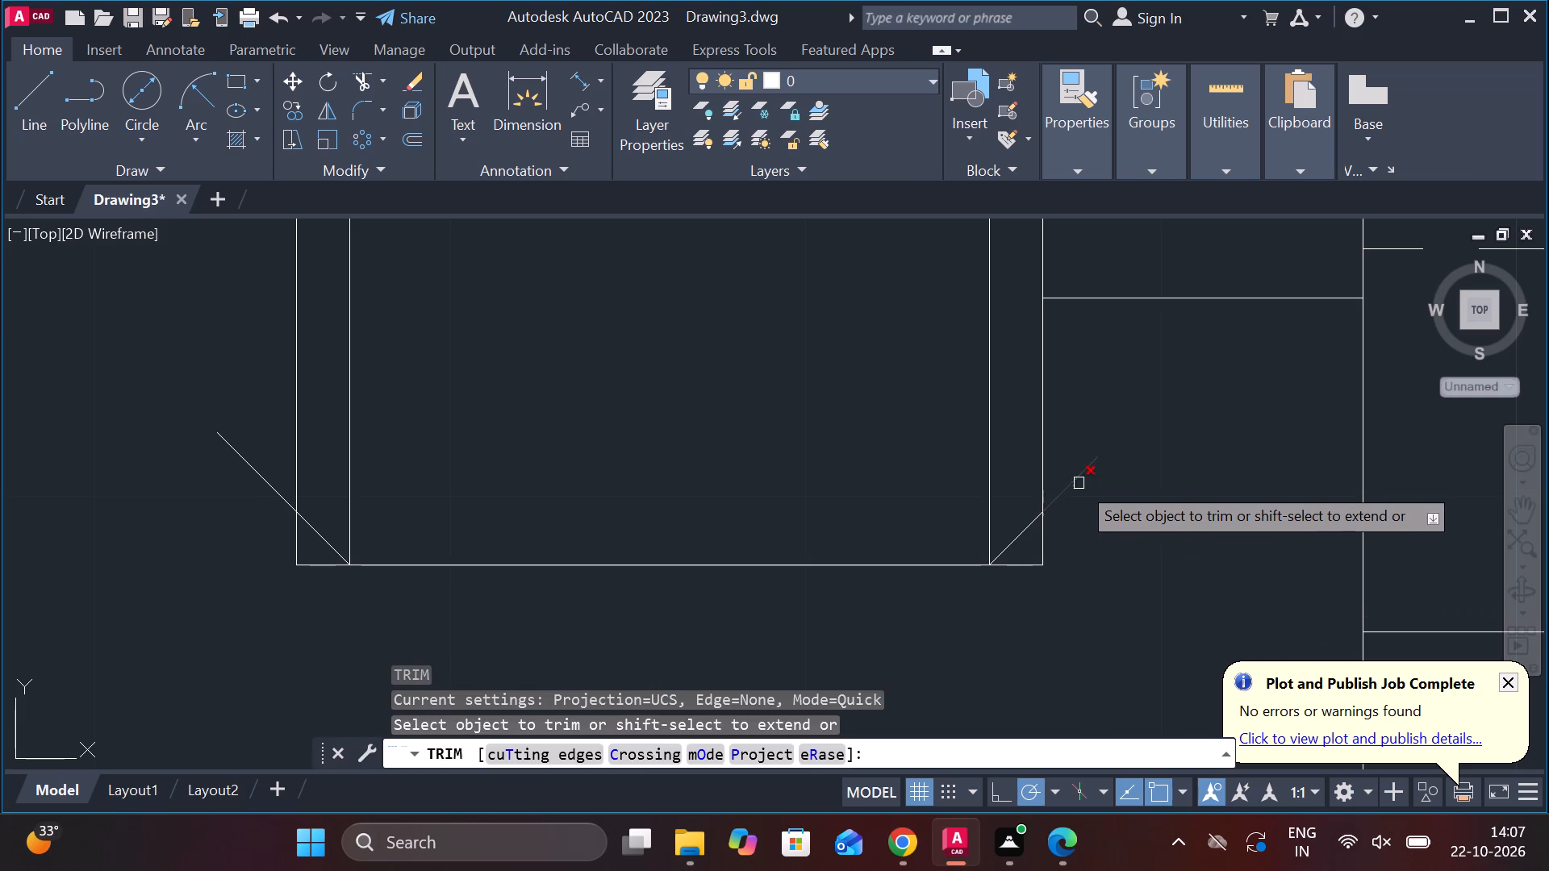
pyautogui.click(1079, 483)
pyautogui.click(1025, 565)
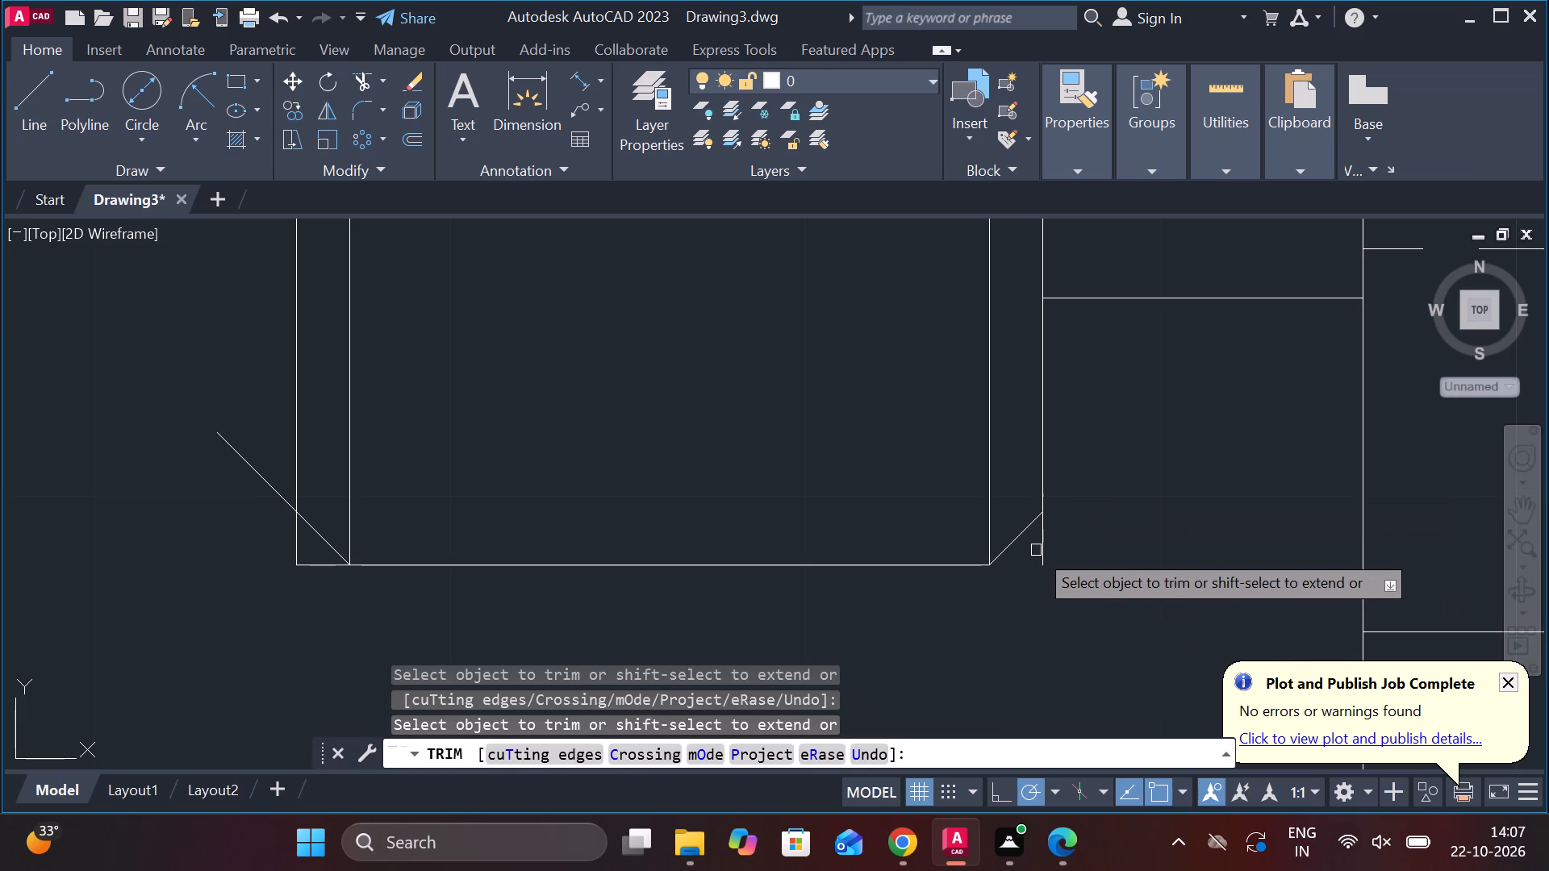
pyautogui.click(1040, 538)
pyautogui.moveTo(244, 440); pyautogui.dragTo(317, 569)
pyautogui.scroll(-2, 653, 524)
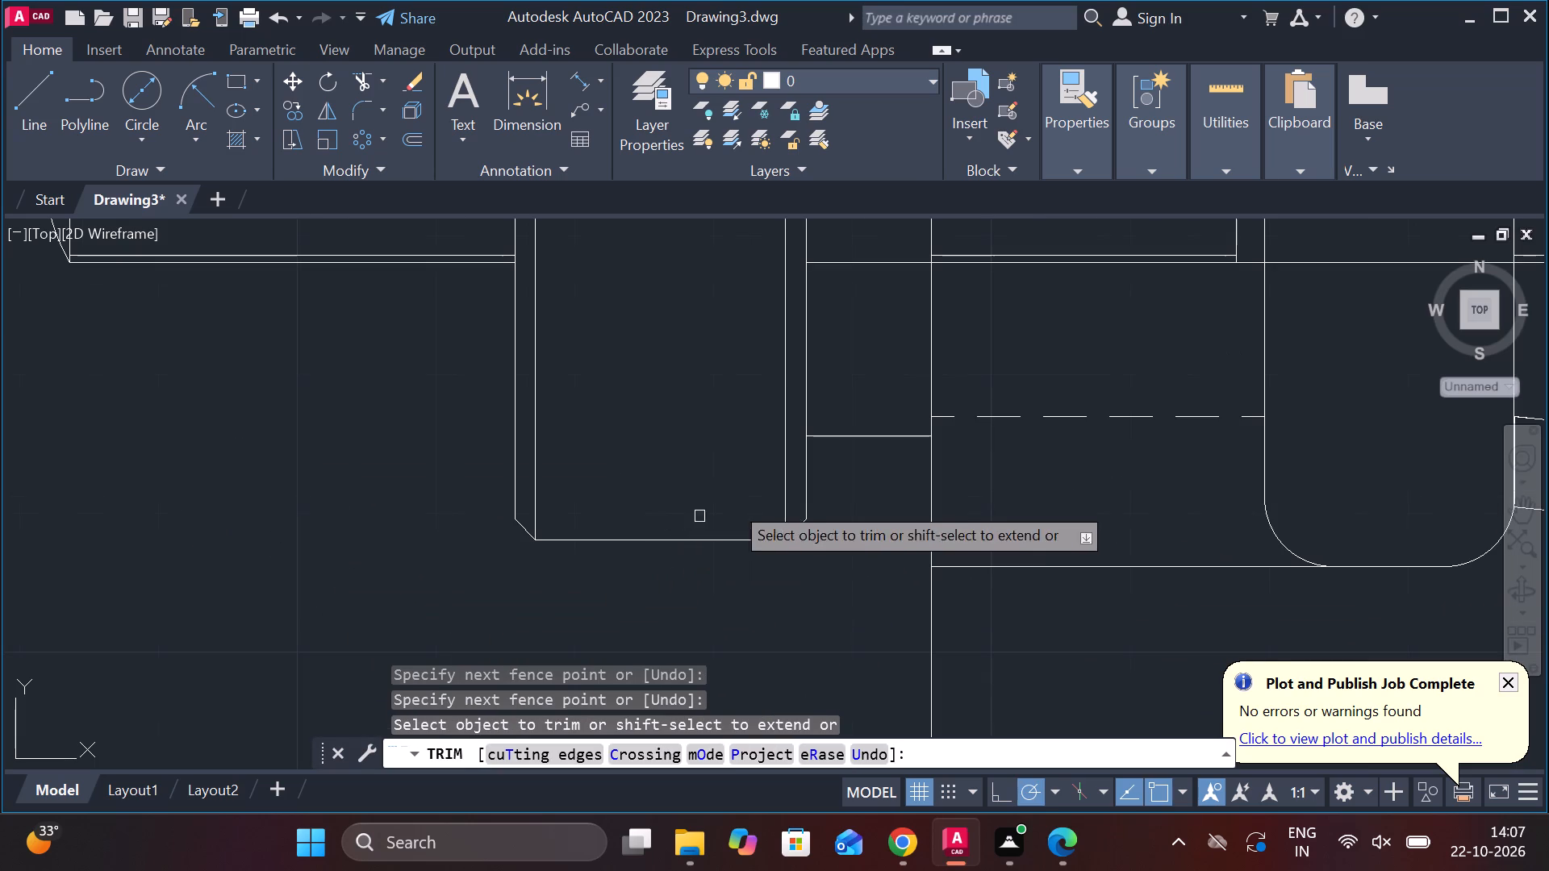
pyautogui.press('Escape')
# Draw a line about 6.9 long at 225° from the outer strip line's upper end, past the stepped part's outer edge.
pyautogui.scroll(-2, 699, 454)
pyautogui.moveTo(729, 454); pyautogui.dragTo(745, 570, button='middle')
pyautogui.moveTo(751, 513); pyautogui.dragTo(754, 531, button='middle')
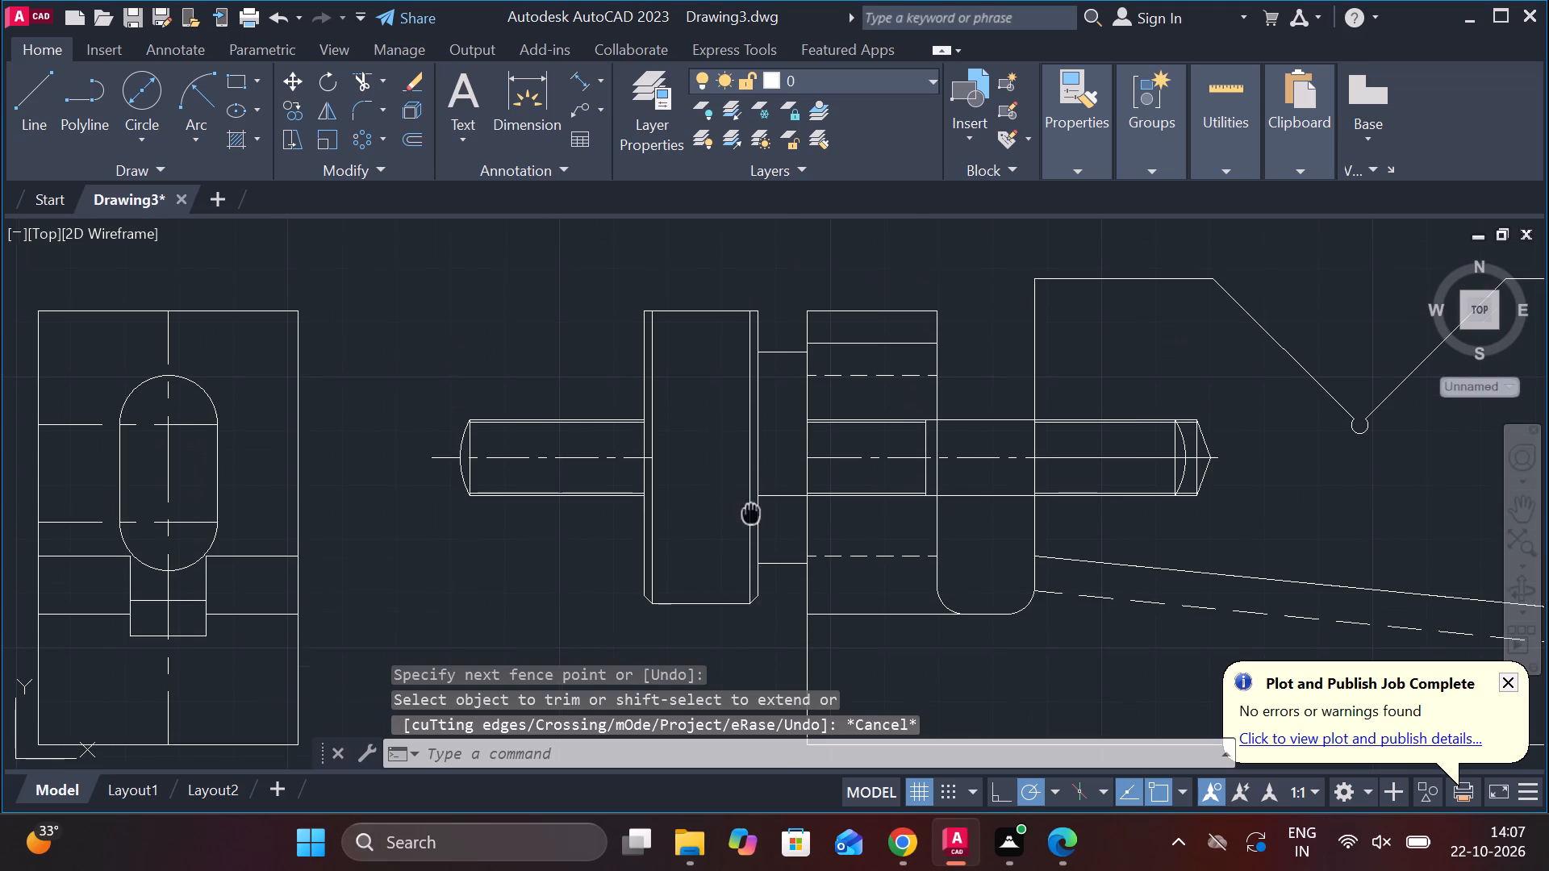
pyautogui.moveTo(754, 531); pyautogui.dragTo(753, 597, button='middle')
pyautogui.scroll(3, 736, 457)
pyautogui.moveTo(751, 600); pyautogui.dragTo(767, 637, button='middle')
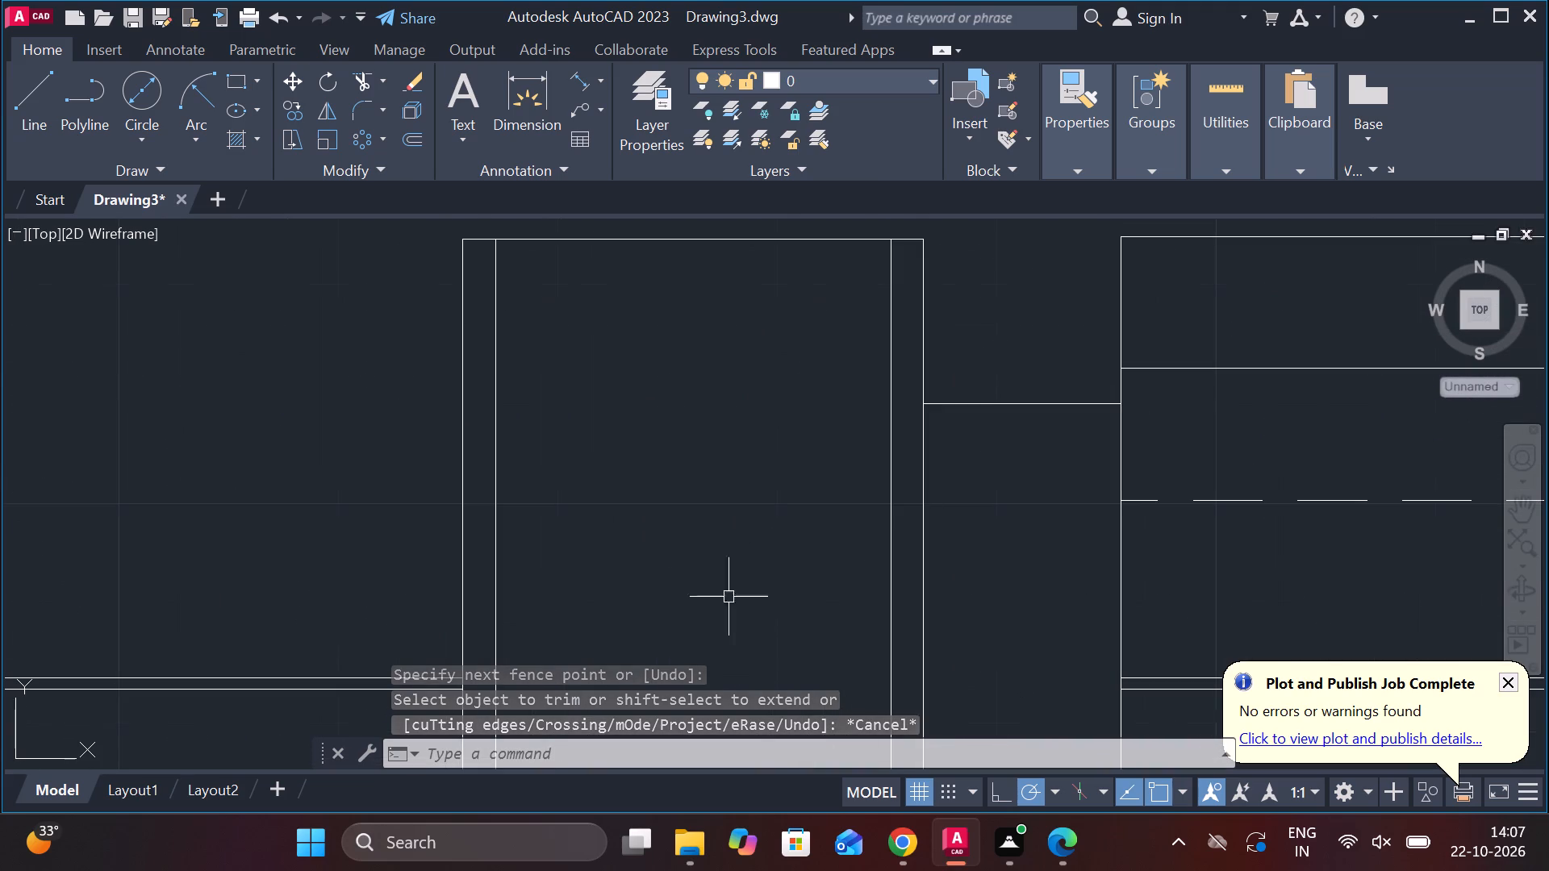
pyautogui.press('l')
pyautogui.press('Return')
pyautogui.moveTo(595, 315); pyautogui.dragTo(595, 340, button='middle')
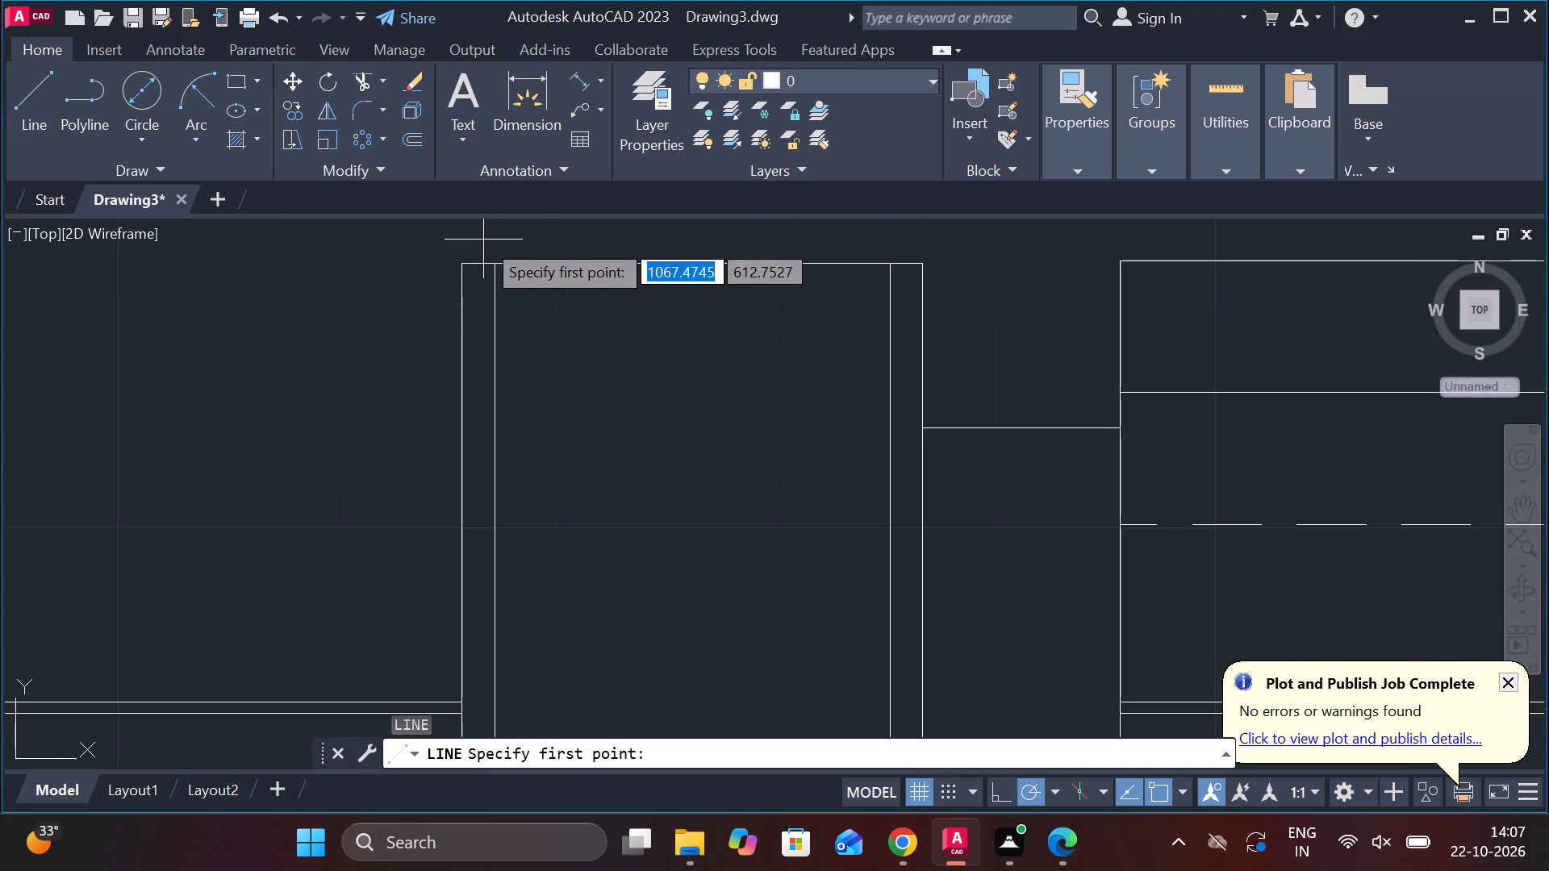
pyautogui.click(494, 266)
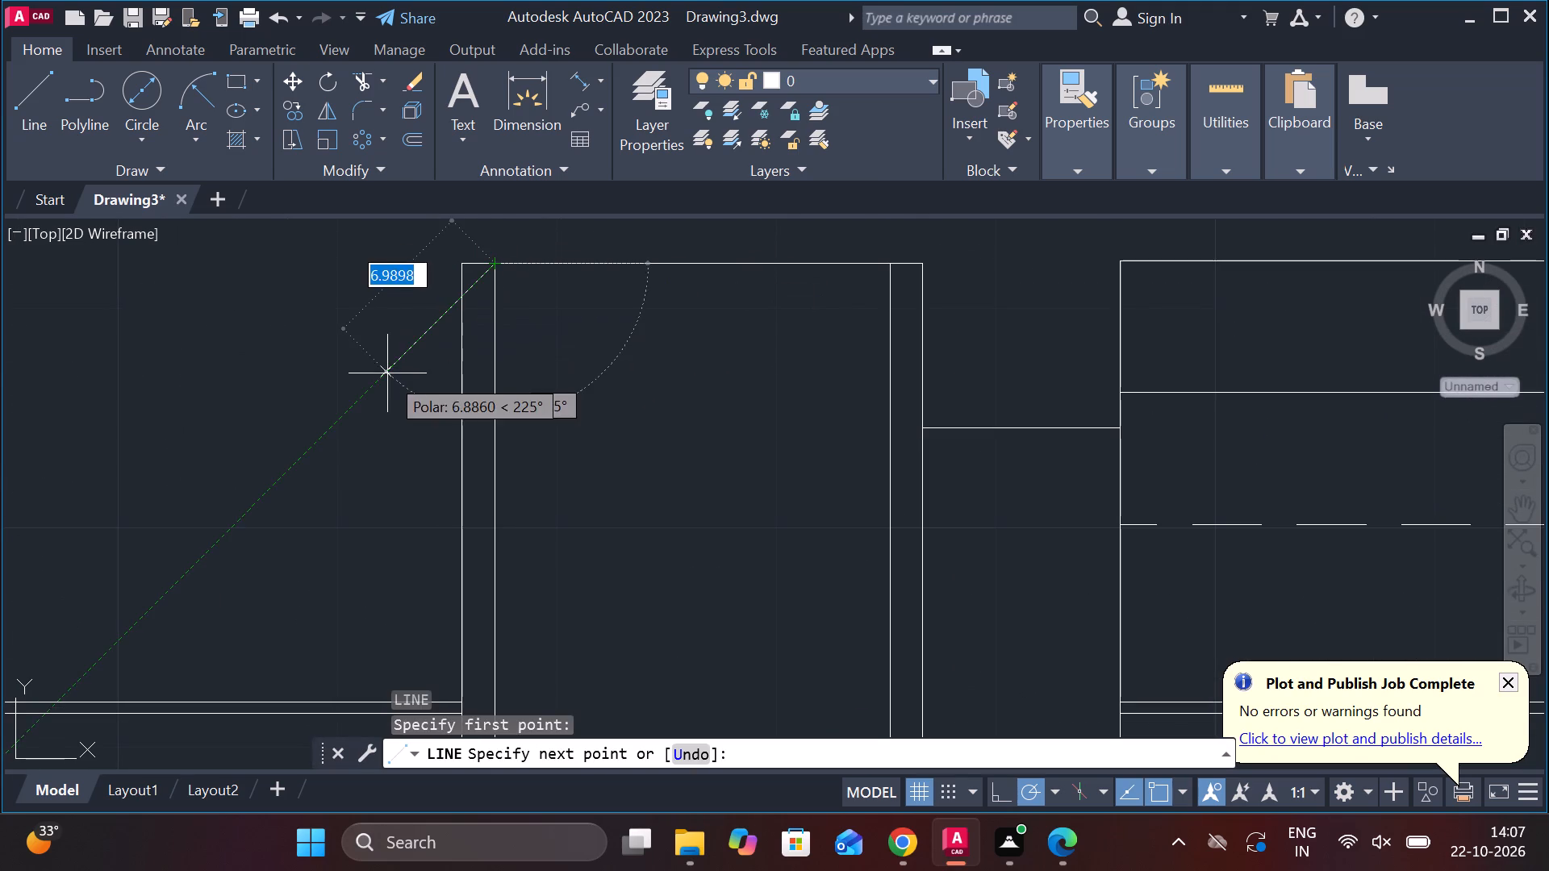
pyautogui.click(387, 375)
pyautogui.press('Escape')
# Draw a 45° downward line from the upper end of the neck-side strip line, past the wide body's neck-side edge.
pyautogui.press('space')
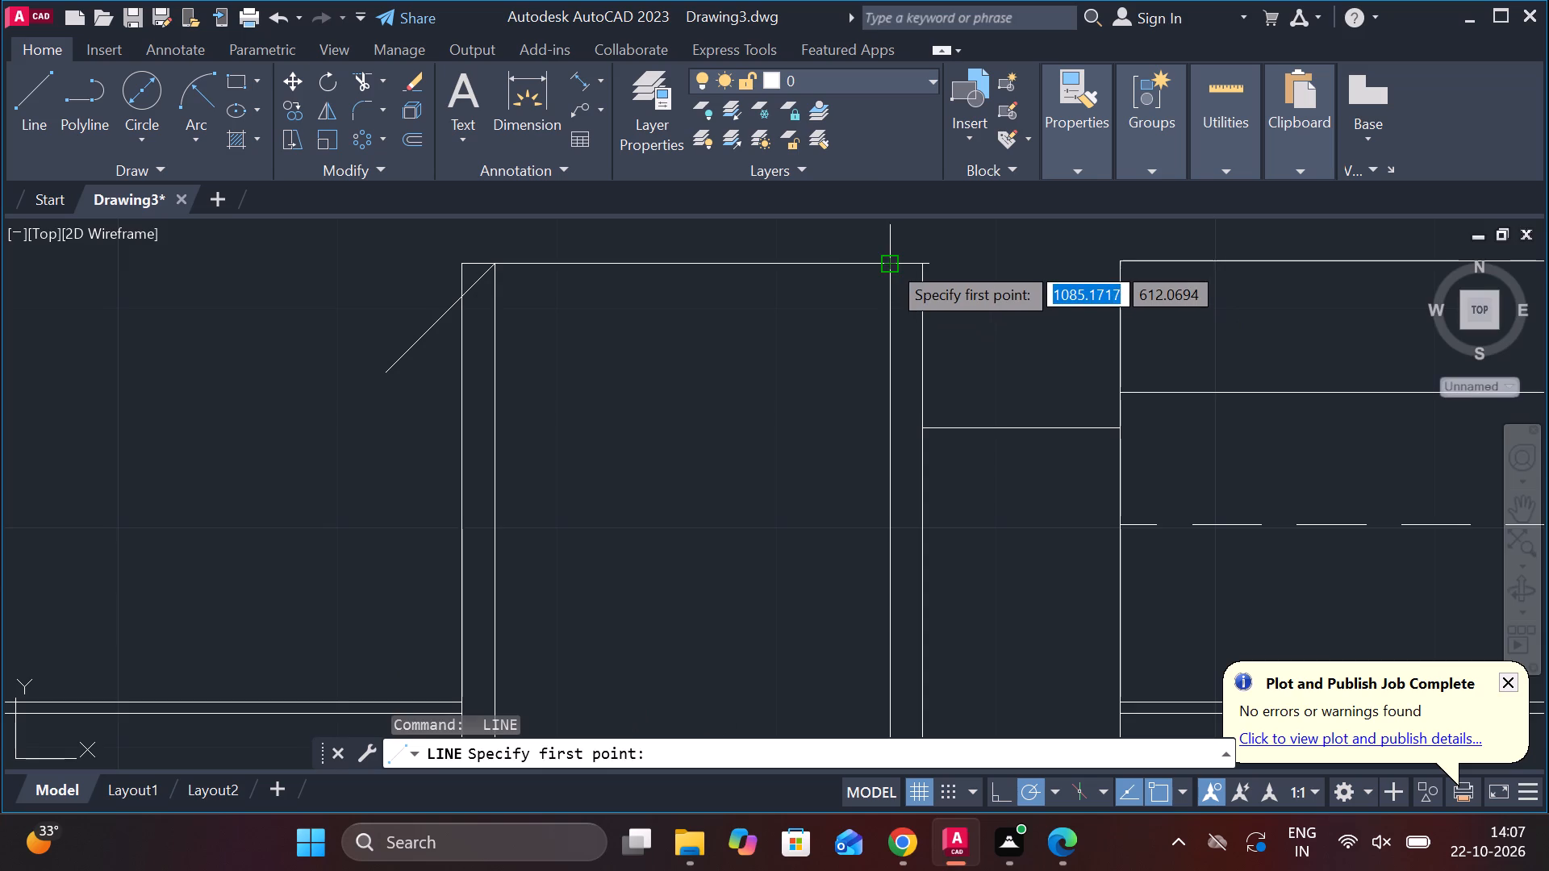
pyautogui.click(889, 262)
pyautogui.click(975, 321)
pyautogui.hotkey('ctrl', 'z')
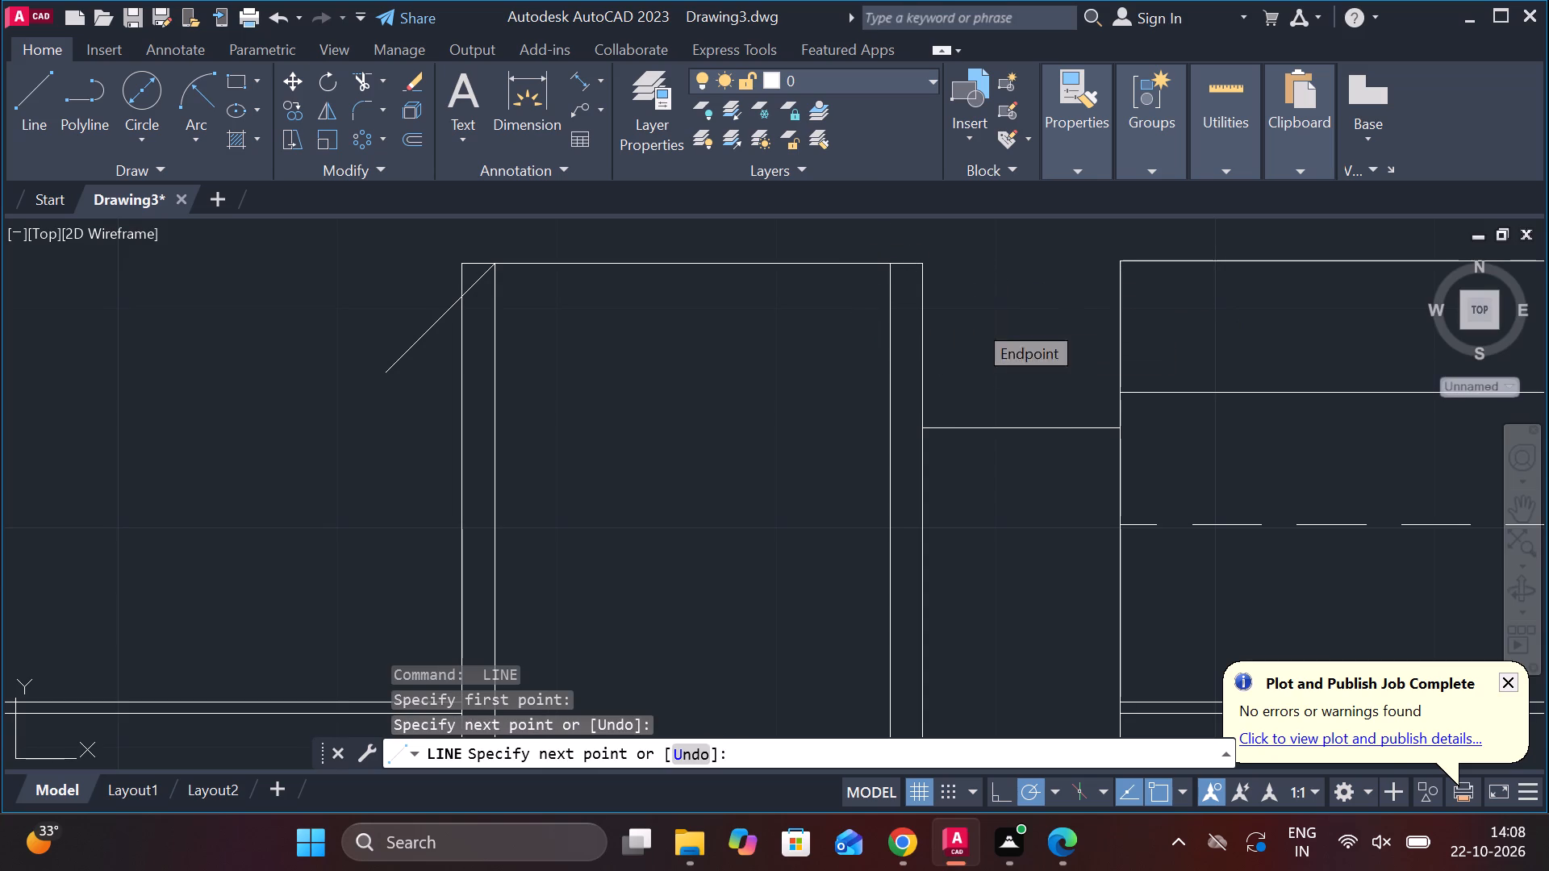
pyautogui.click(968, 351)
pyautogui.press('Escape')
# Trim the overhanging diagonals and square corner pieces to form chamfers at both upper corners of the stepped part's wide body.
pyautogui.write('TR')
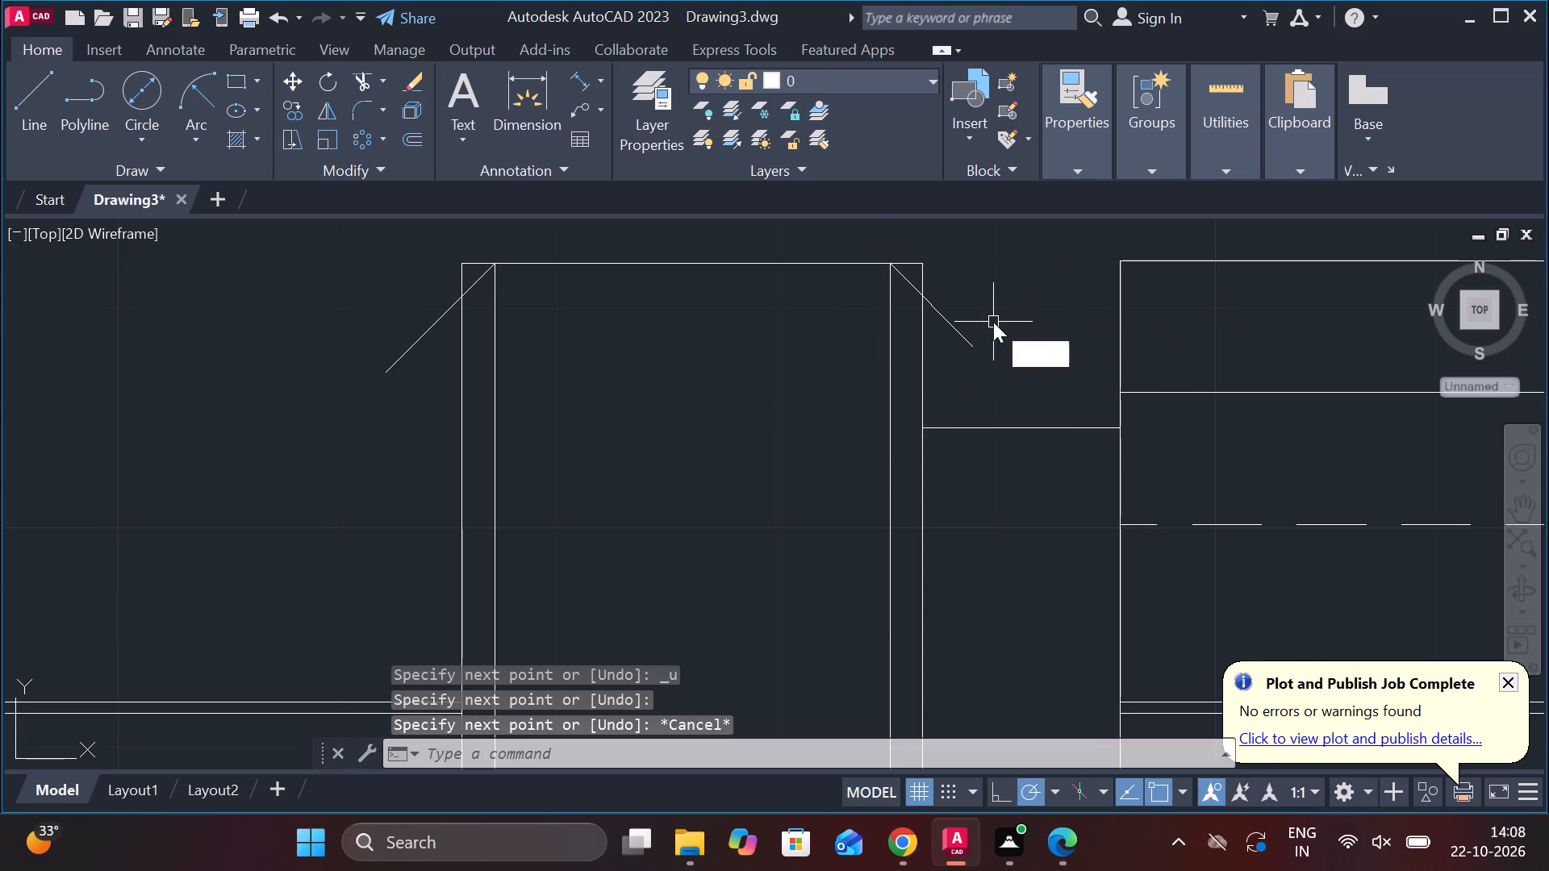
pyautogui.press('space')
pyautogui.moveTo(982, 306); pyautogui.dragTo(958, 360)
pyautogui.click(922, 265)
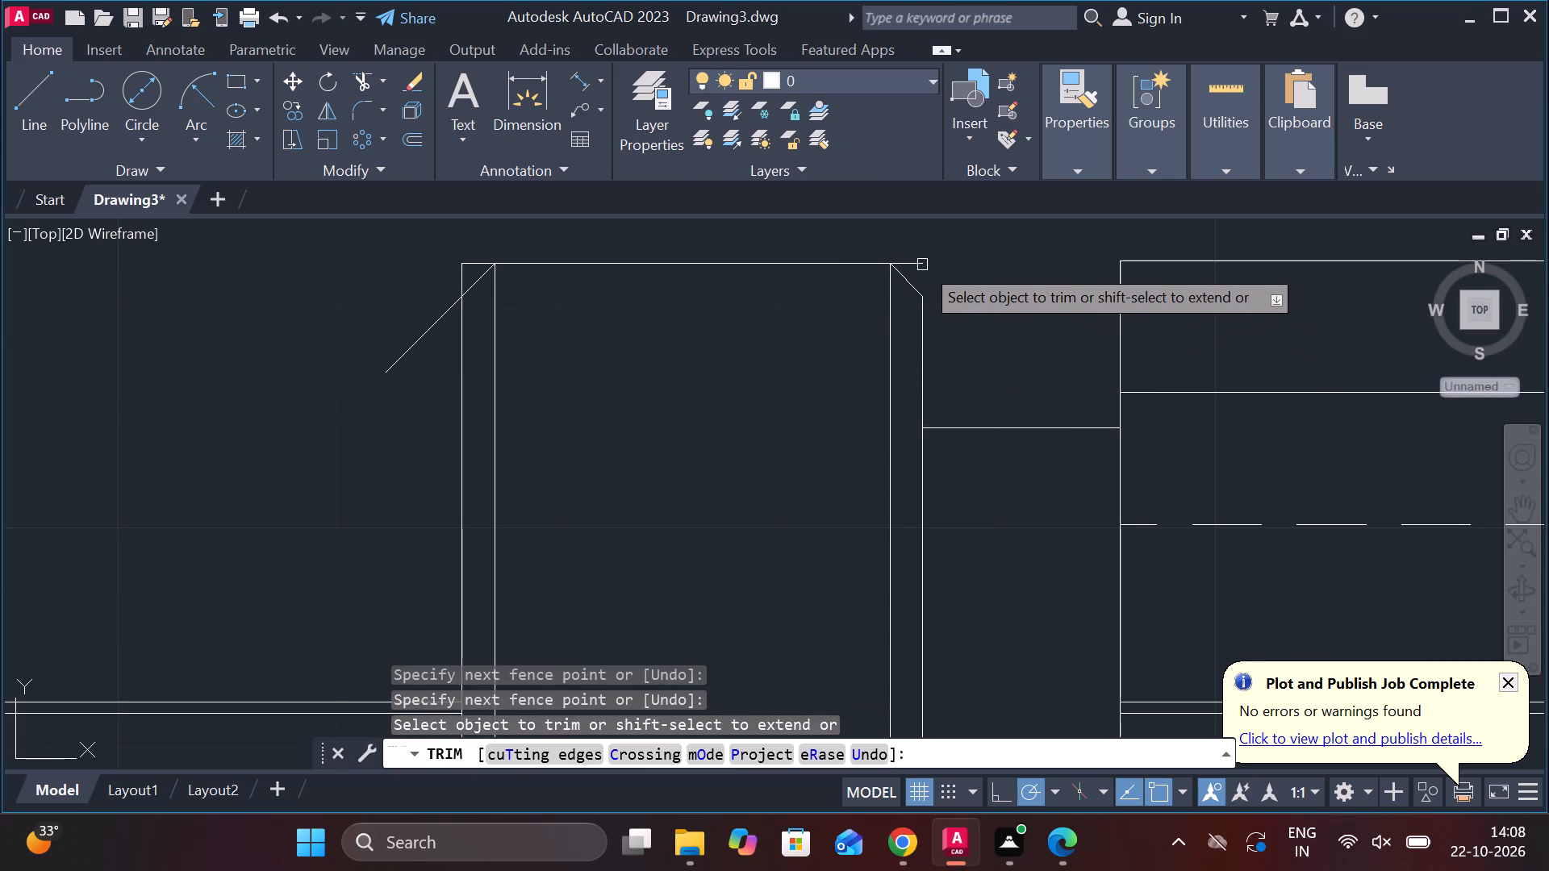
pyautogui.scroll(4, 923, 277)
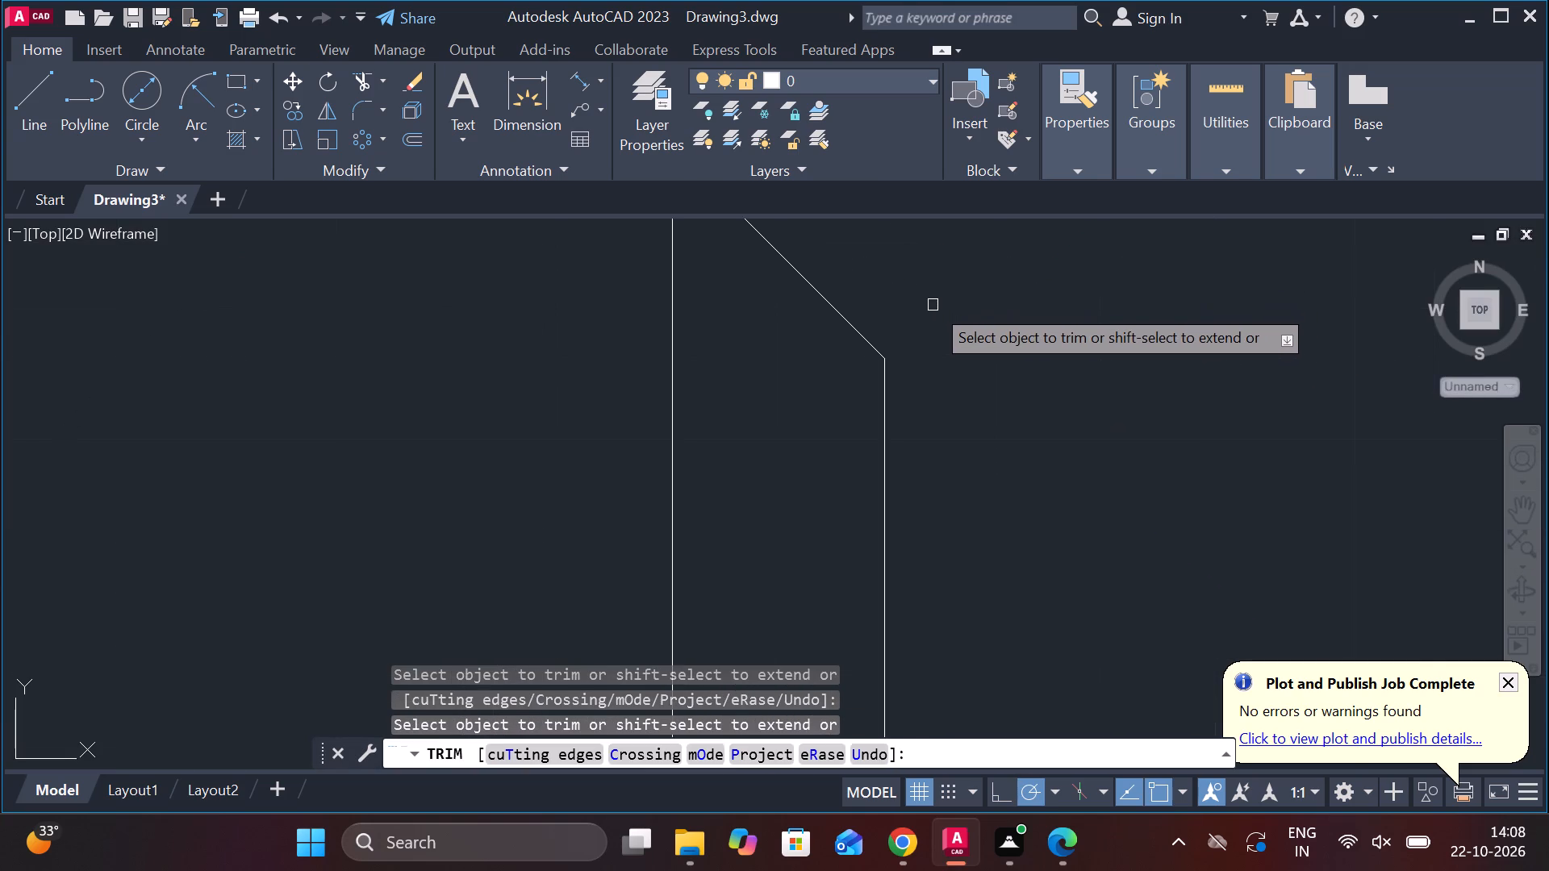
pyautogui.scroll(-3, 933, 306)
pyautogui.click(123, 394)
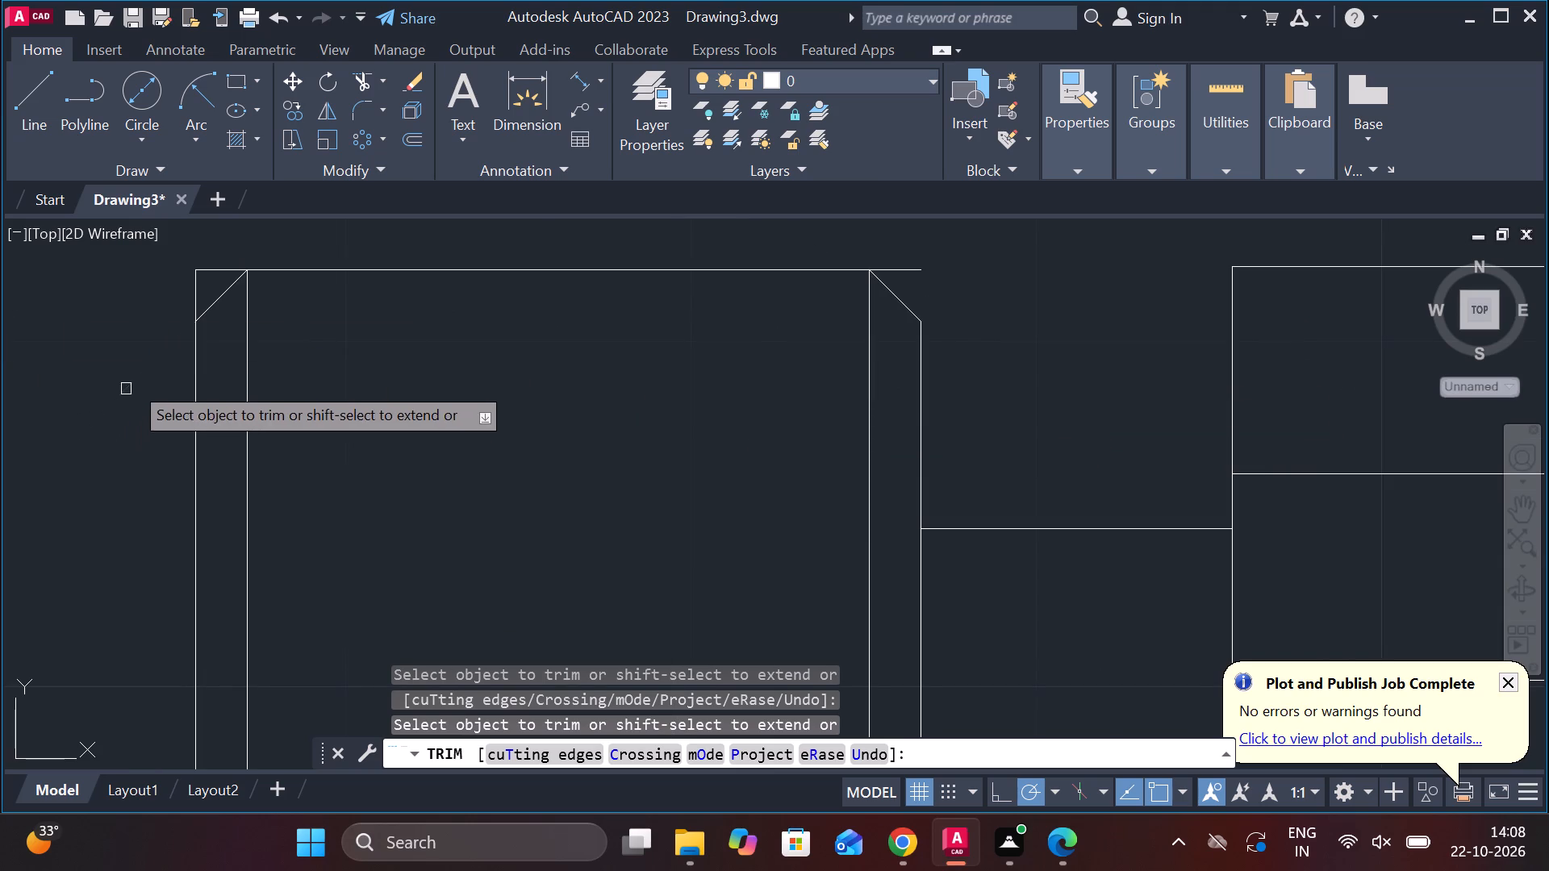
pyautogui.click(194, 298)
pyautogui.click(203, 275)
pyautogui.scroll(-3, 211, 271)
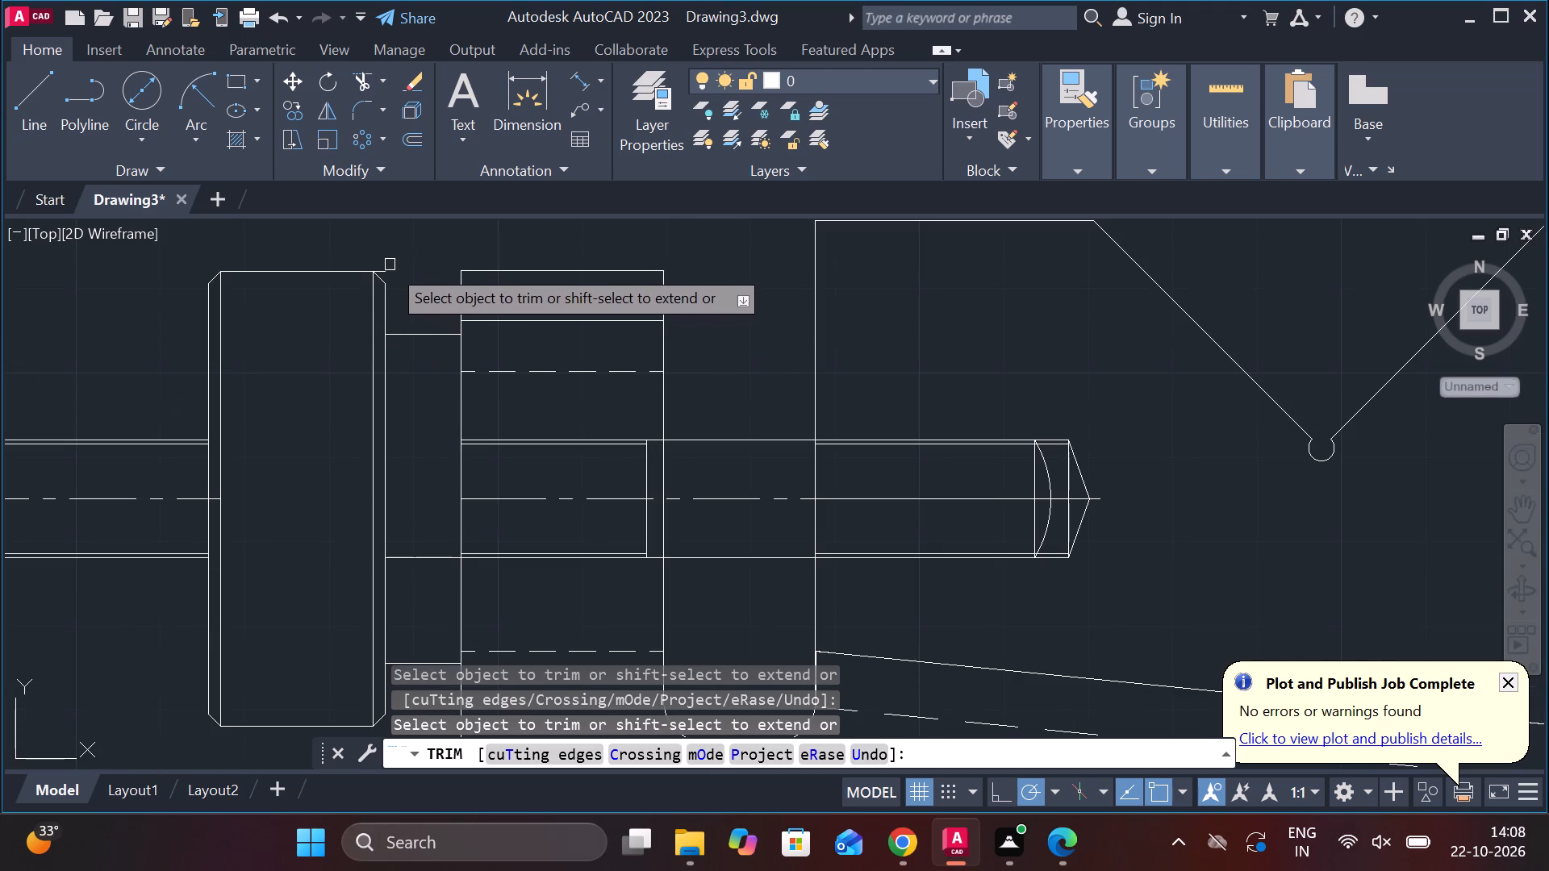
pyautogui.click(384, 269)
pyautogui.press('Escape')
# Hatch the stepped part's wide body between its two strip lines with the crosshatch pattern at scale 0.3.
pyautogui.click(239, 131)
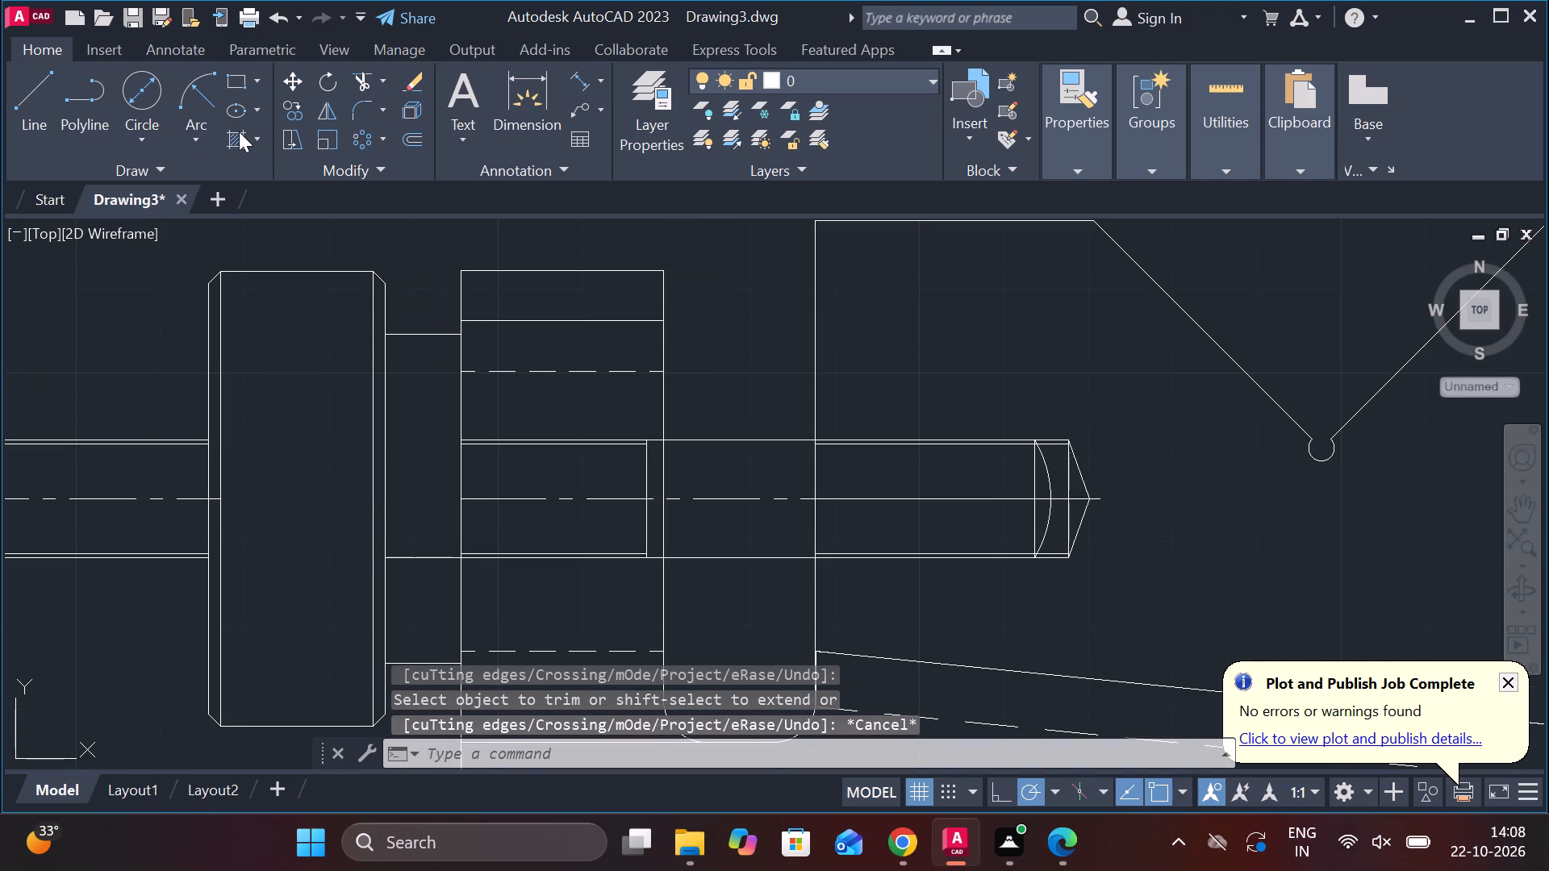
pyautogui.click(300, 464)
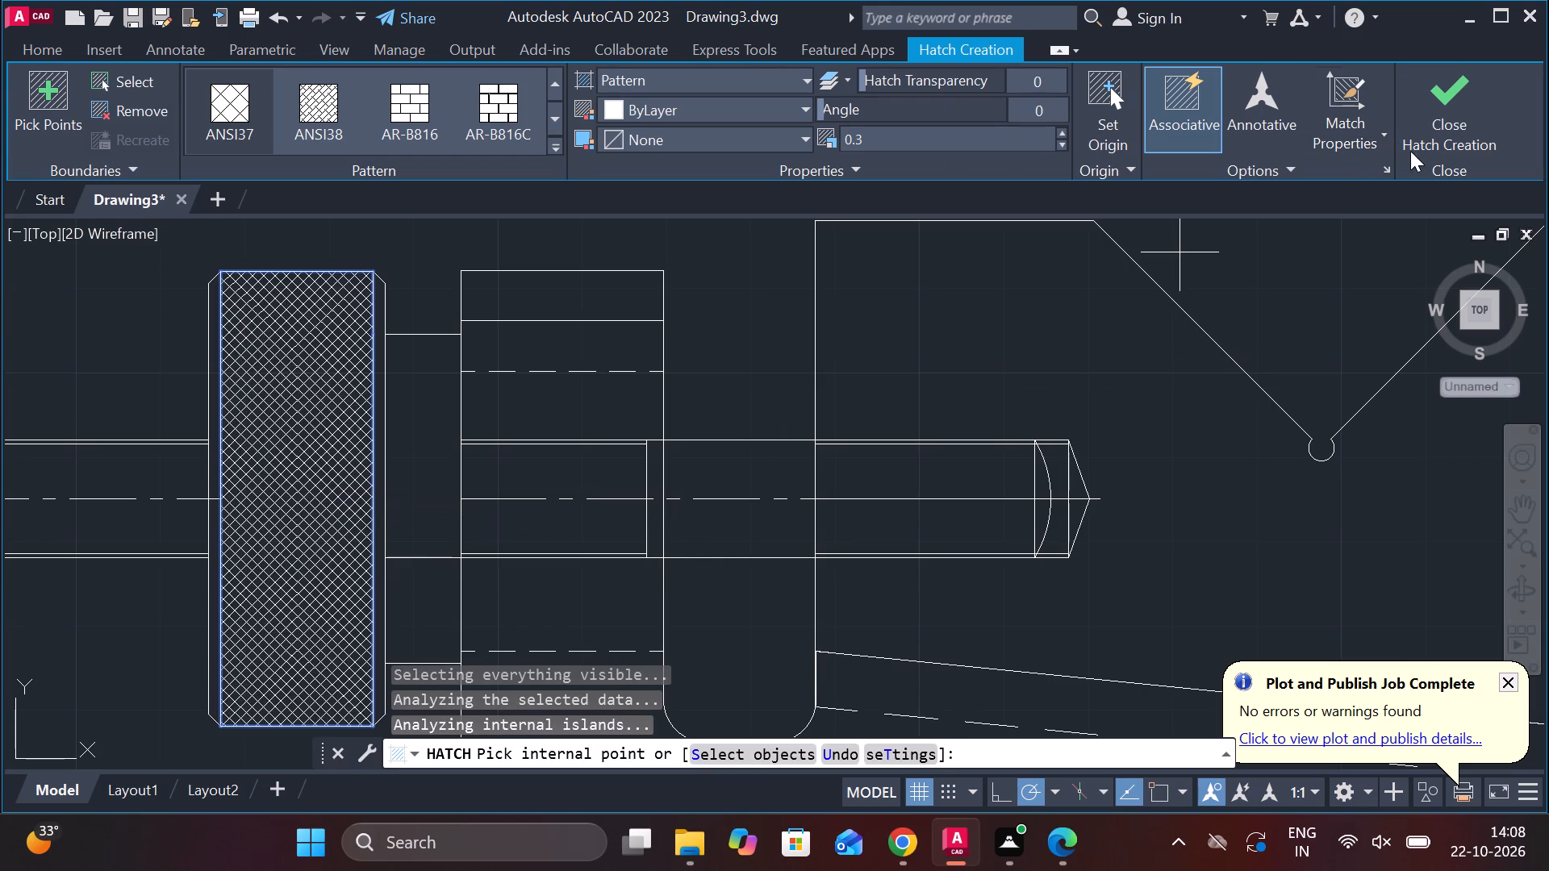
pyautogui.click(1425, 112)
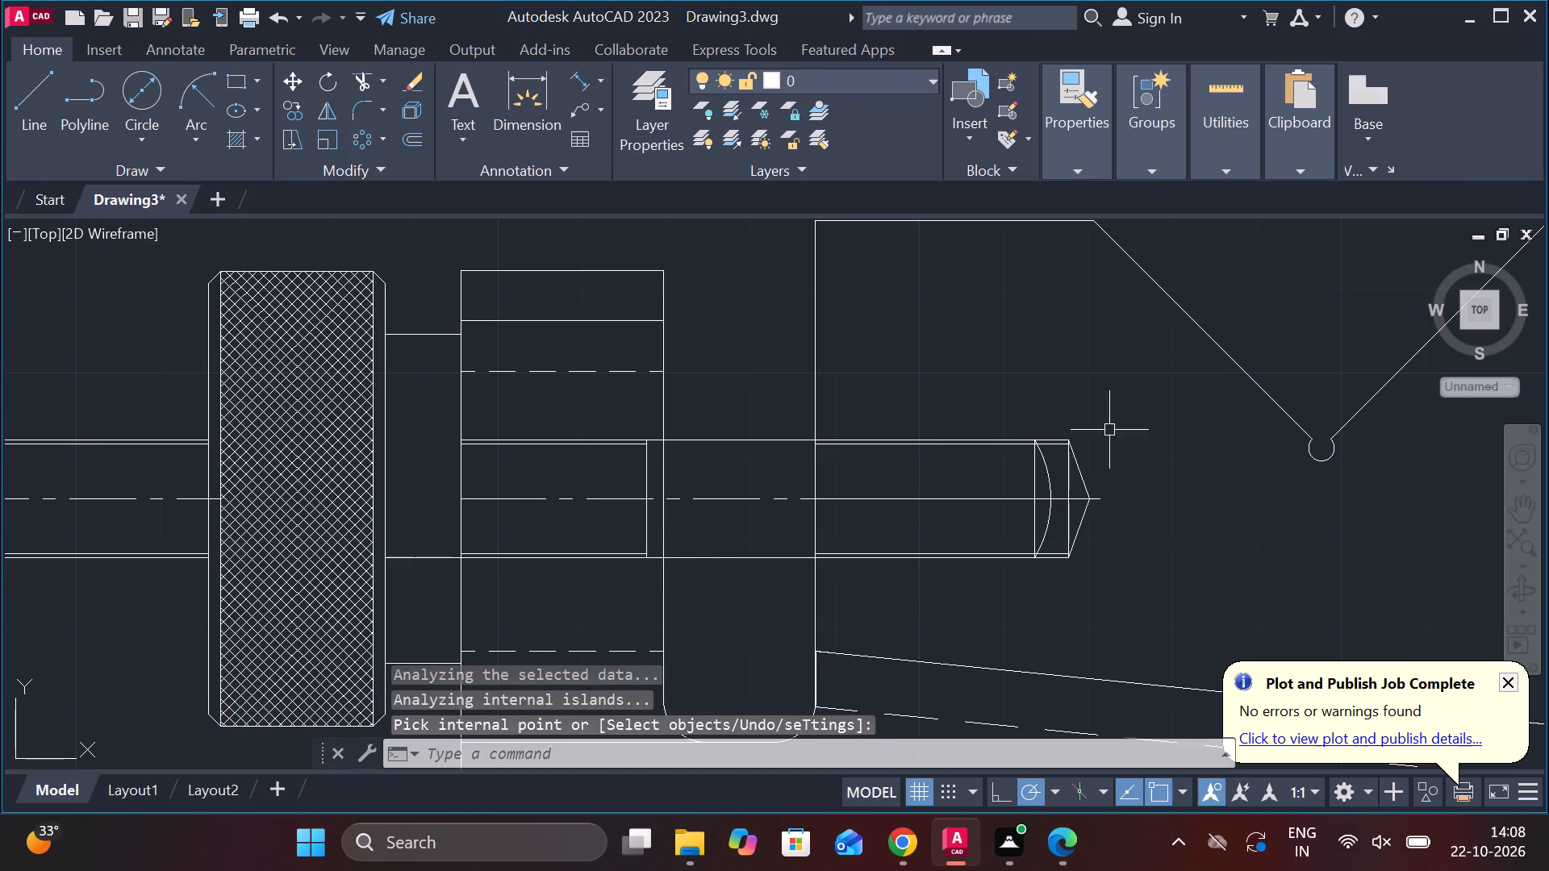
# Erase the entire side view with the slot that stands beside the combined front view.
pyautogui.scroll(-3, 782, 440)
pyautogui.scroll(1, 696, 492)
pyautogui.moveTo(624, 527); pyautogui.dragTo(674, 452, button='middle')
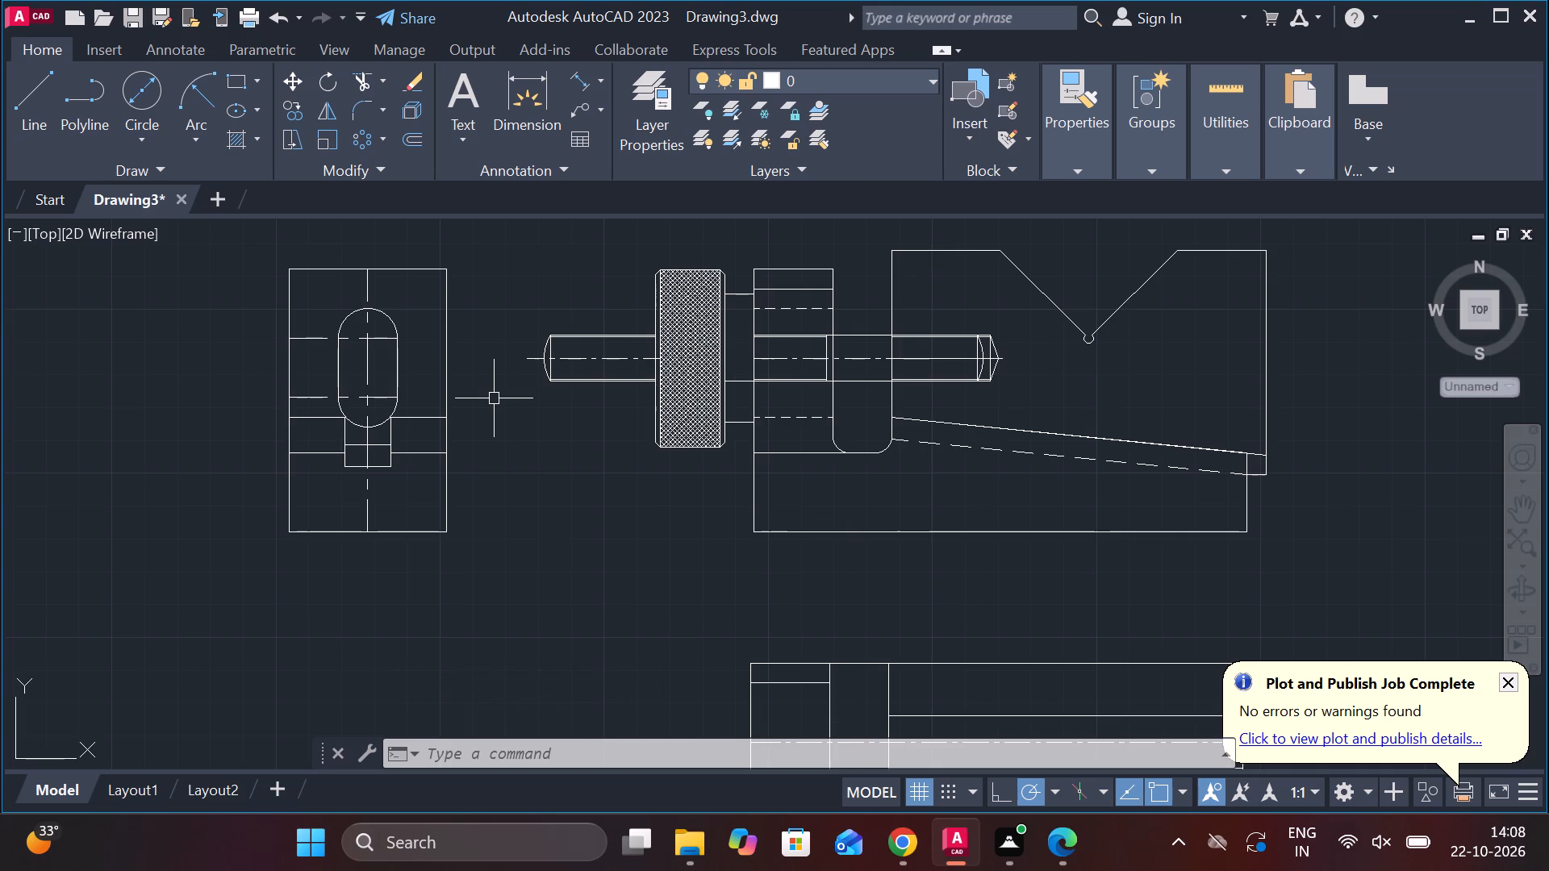
pyautogui.scroll(-3, 497, 421)
pyautogui.scroll(3, 502, 469)
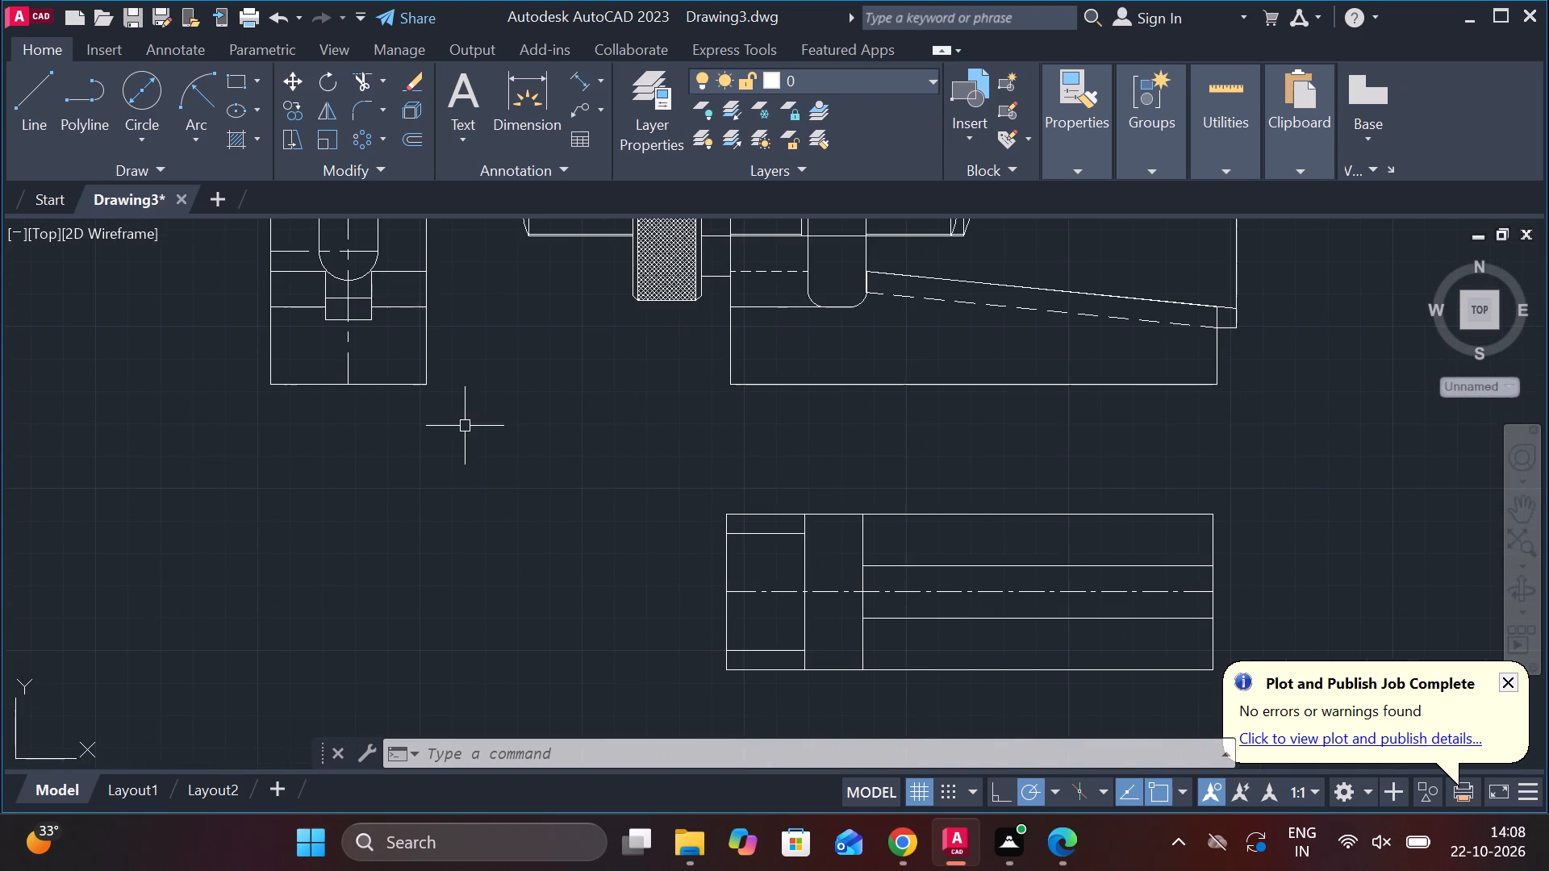
pyautogui.moveTo(475, 427); pyautogui.dragTo(544, 523, button='middle')
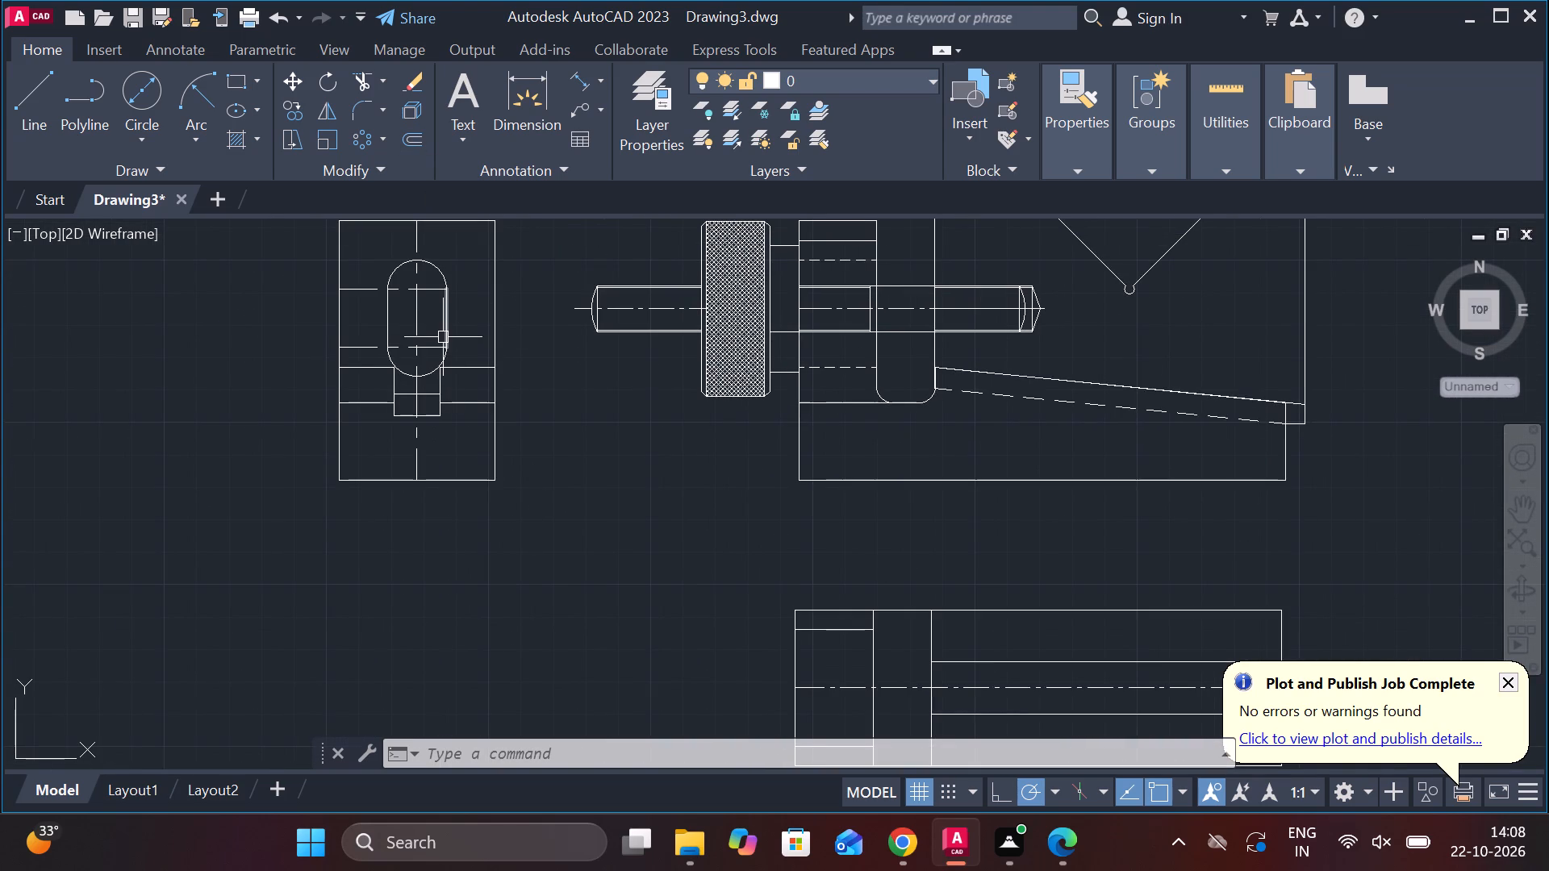
pyautogui.moveTo(511, 548); pyautogui.dragTo(502, 494)
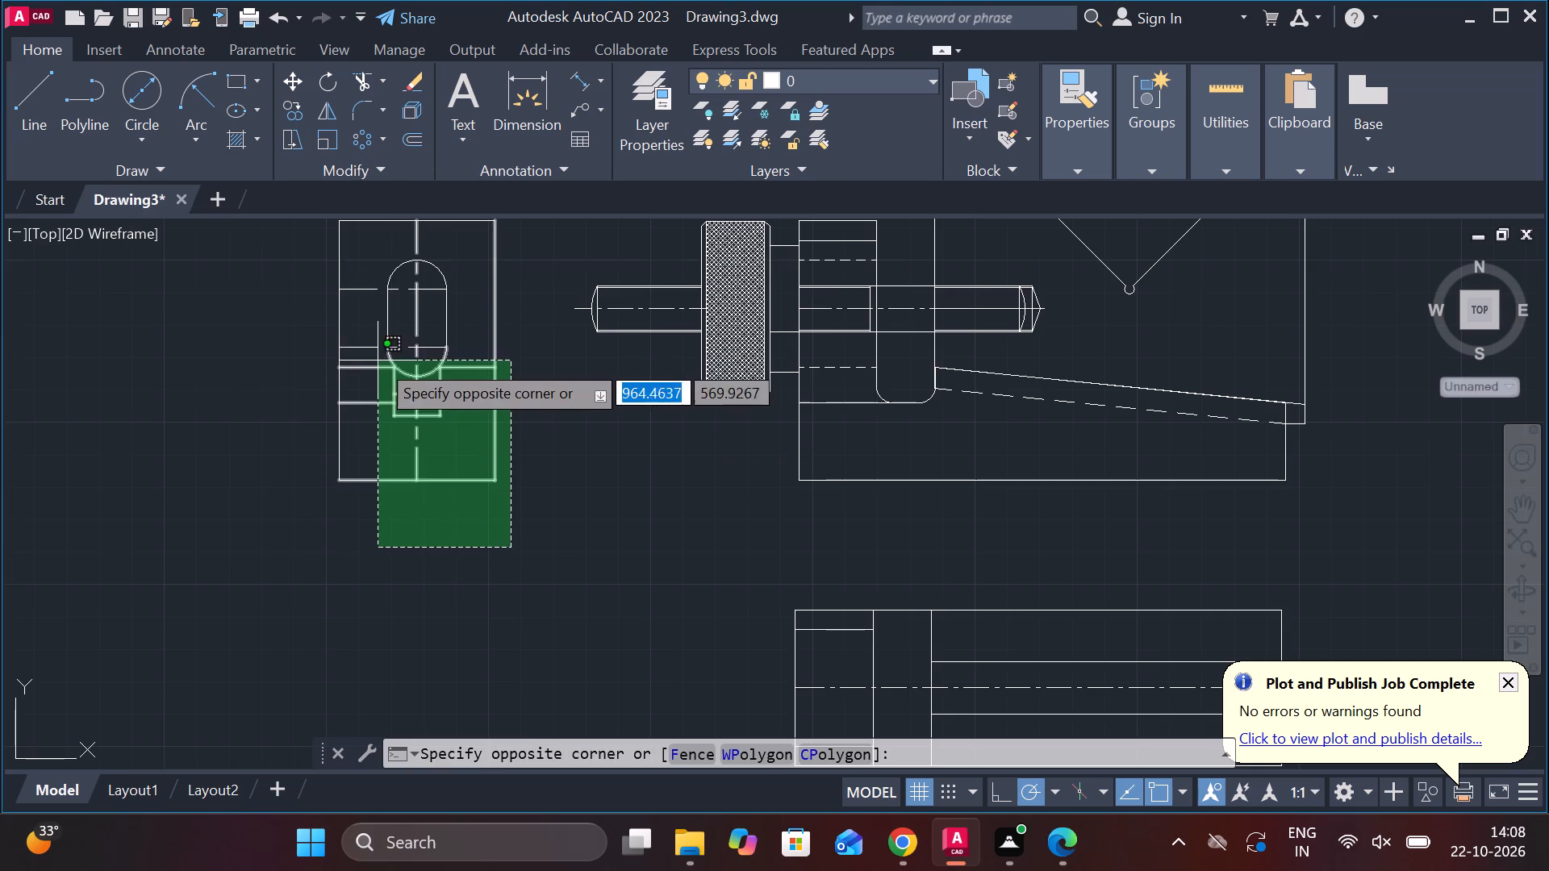
pyautogui.moveTo(378, 334); pyautogui.dragTo(365, 423, button='middle')
pyautogui.click(269, 265)
pyautogui.press('w')
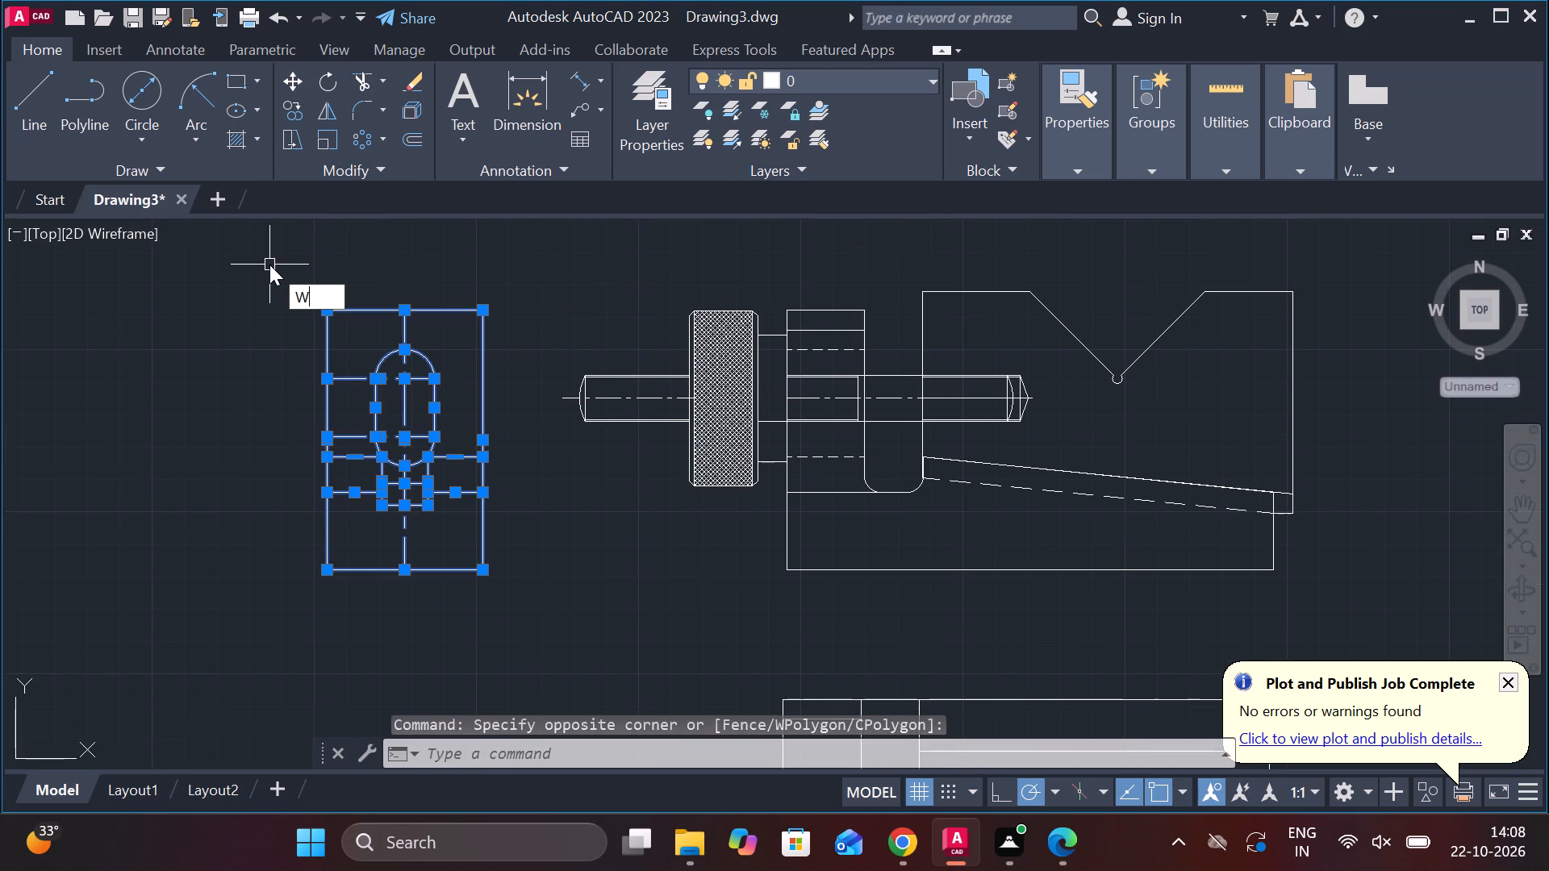
pyautogui.press('BackSpace')
pyautogui.press('e')
pyautogui.press('Return')
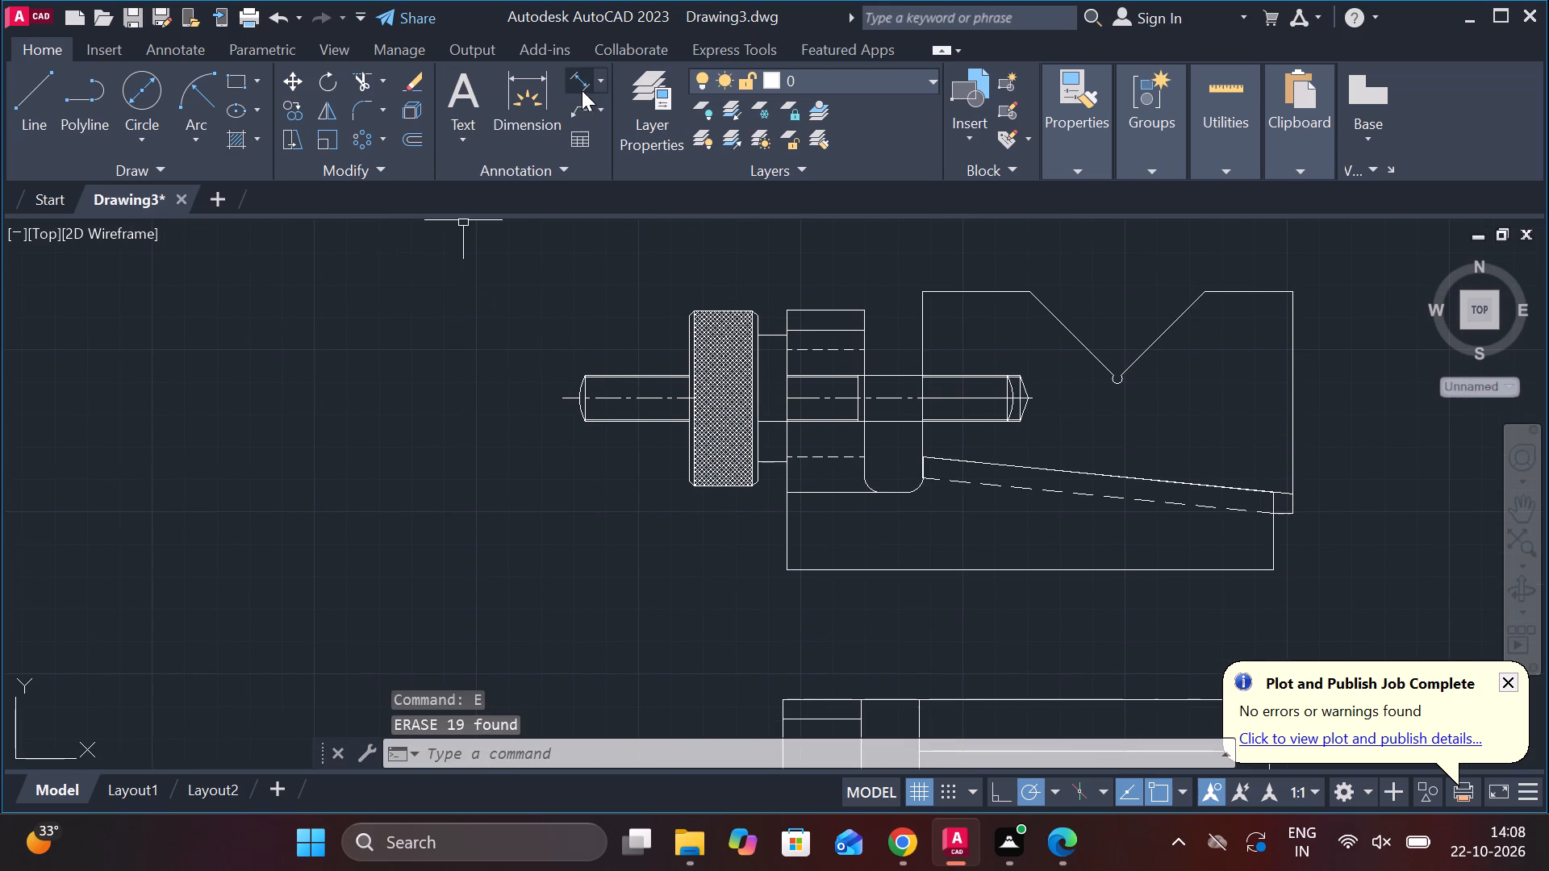
# Add a vertical linear dimension across the threaded rod's diameter, placed outside its rounded outer end.
pyautogui.click(596, 81)
pyautogui.click(601, 115)
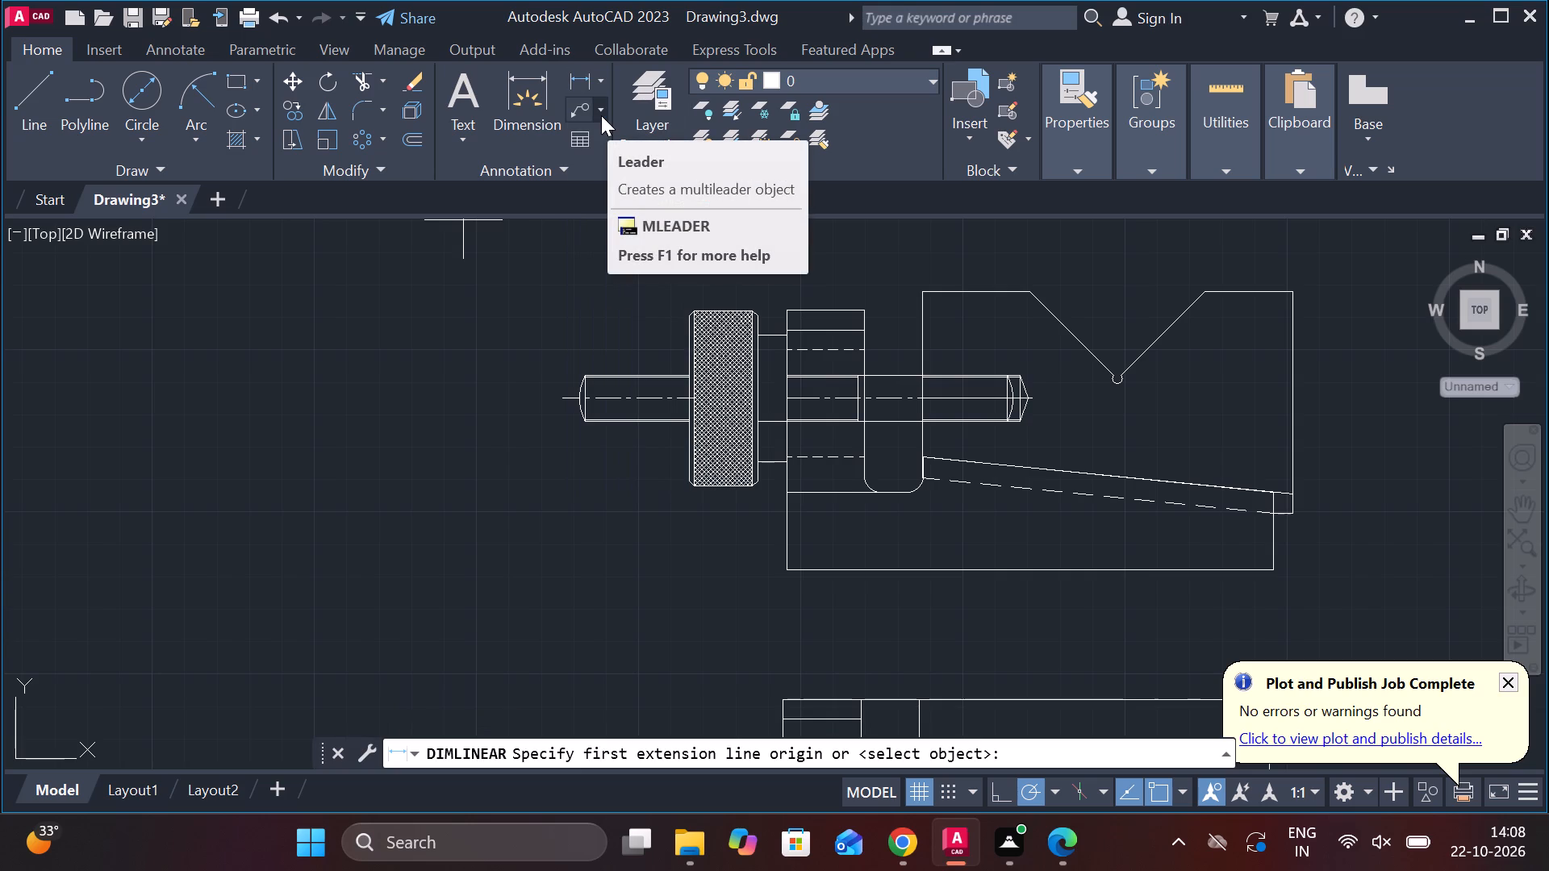
pyautogui.scroll(2, 676, 373)
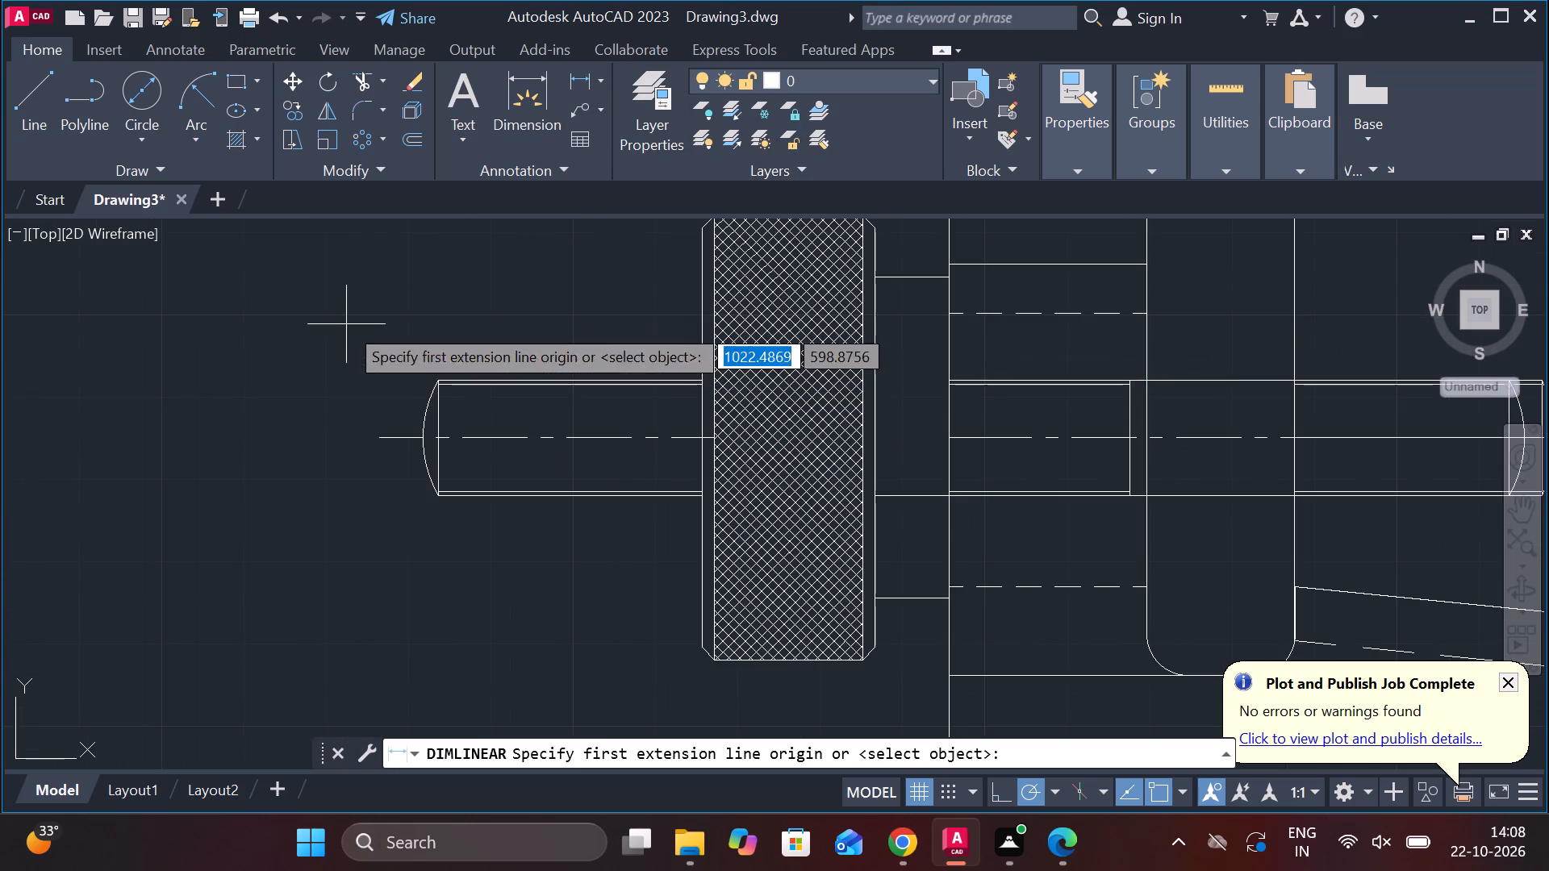
pyautogui.click(426, 370)
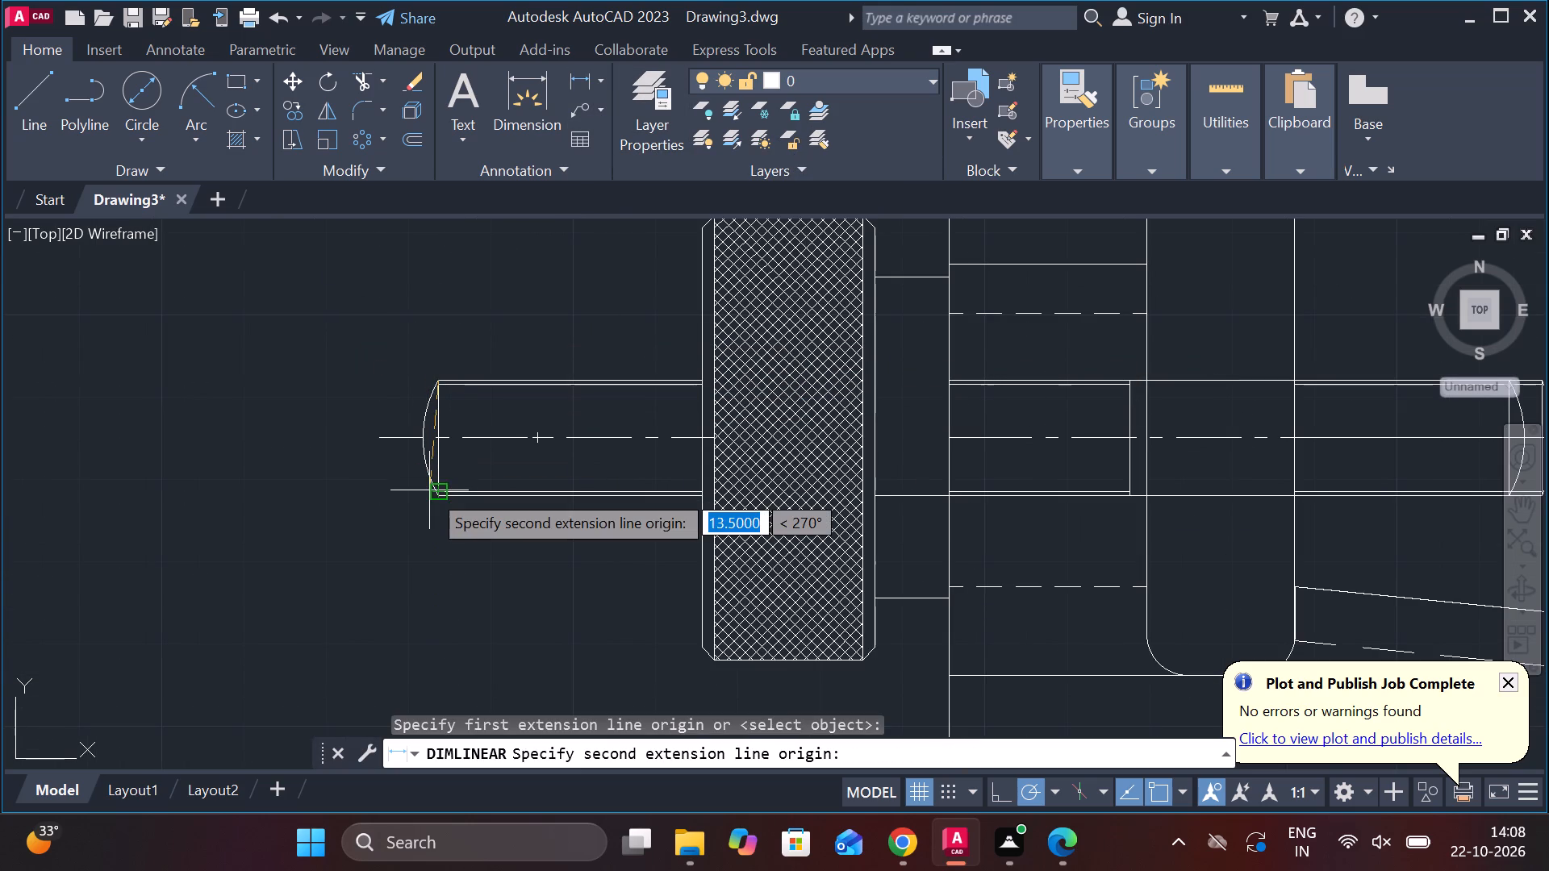
pyautogui.scroll(3, 429, 490)
pyautogui.click(449, 513)
pyautogui.scroll(-1, 370, 492)
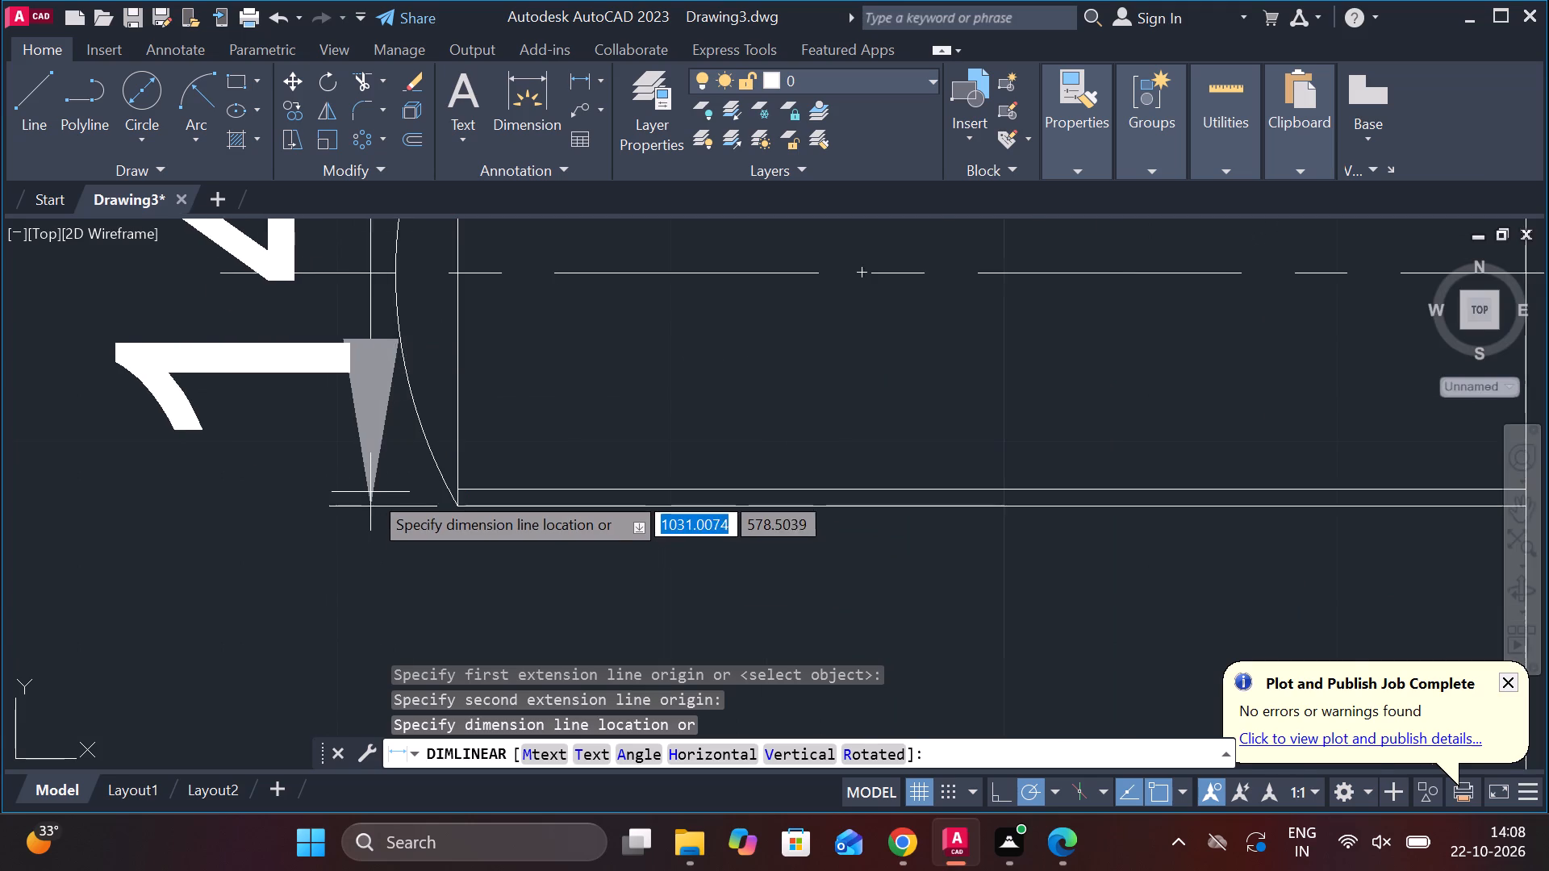
pyautogui.scroll(-1, 370, 492)
pyautogui.click(284, 476)
# Prefix the rod's diameter dimension with M so that its text reads M14.
pyautogui.doubleClick(272, 449)
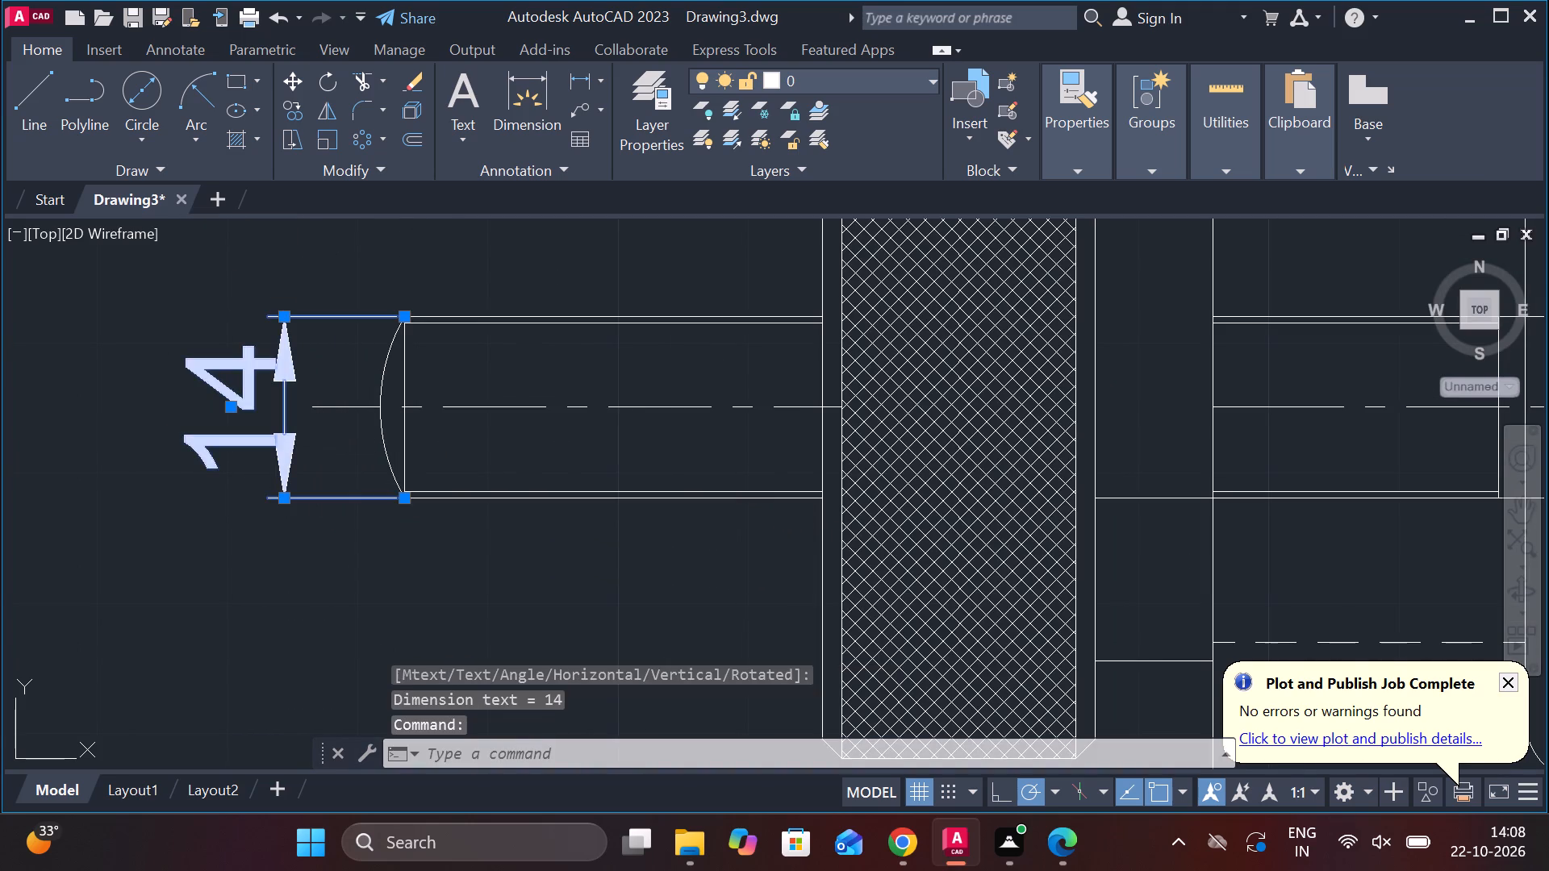
pyautogui.press('m')
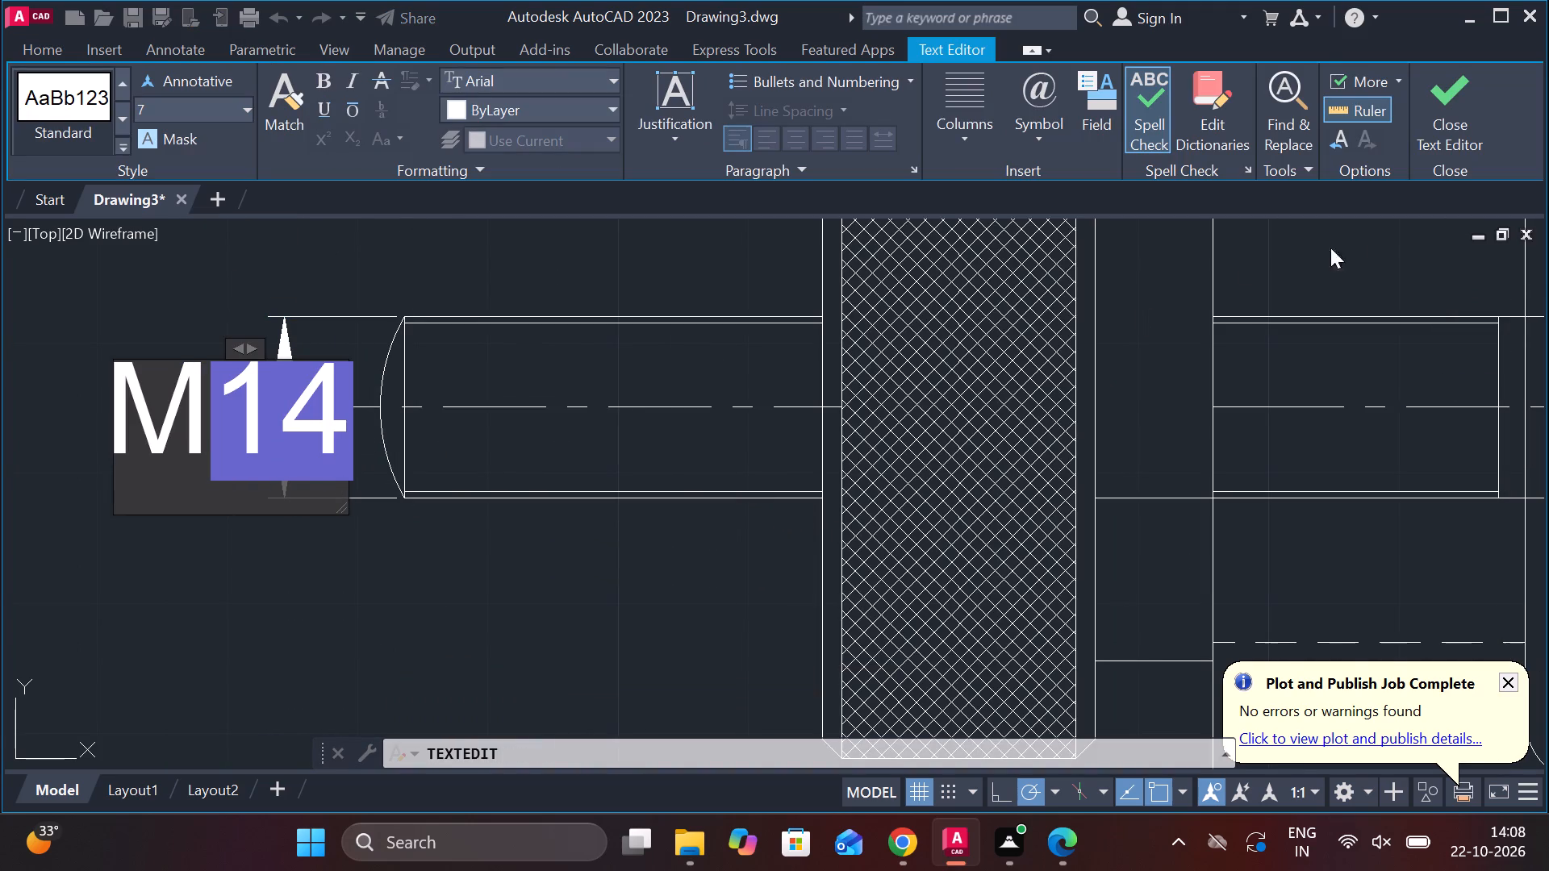
pyautogui.click(1432, 155)
pyautogui.click(1434, 89)
pyautogui.scroll(-1, 328, 444)
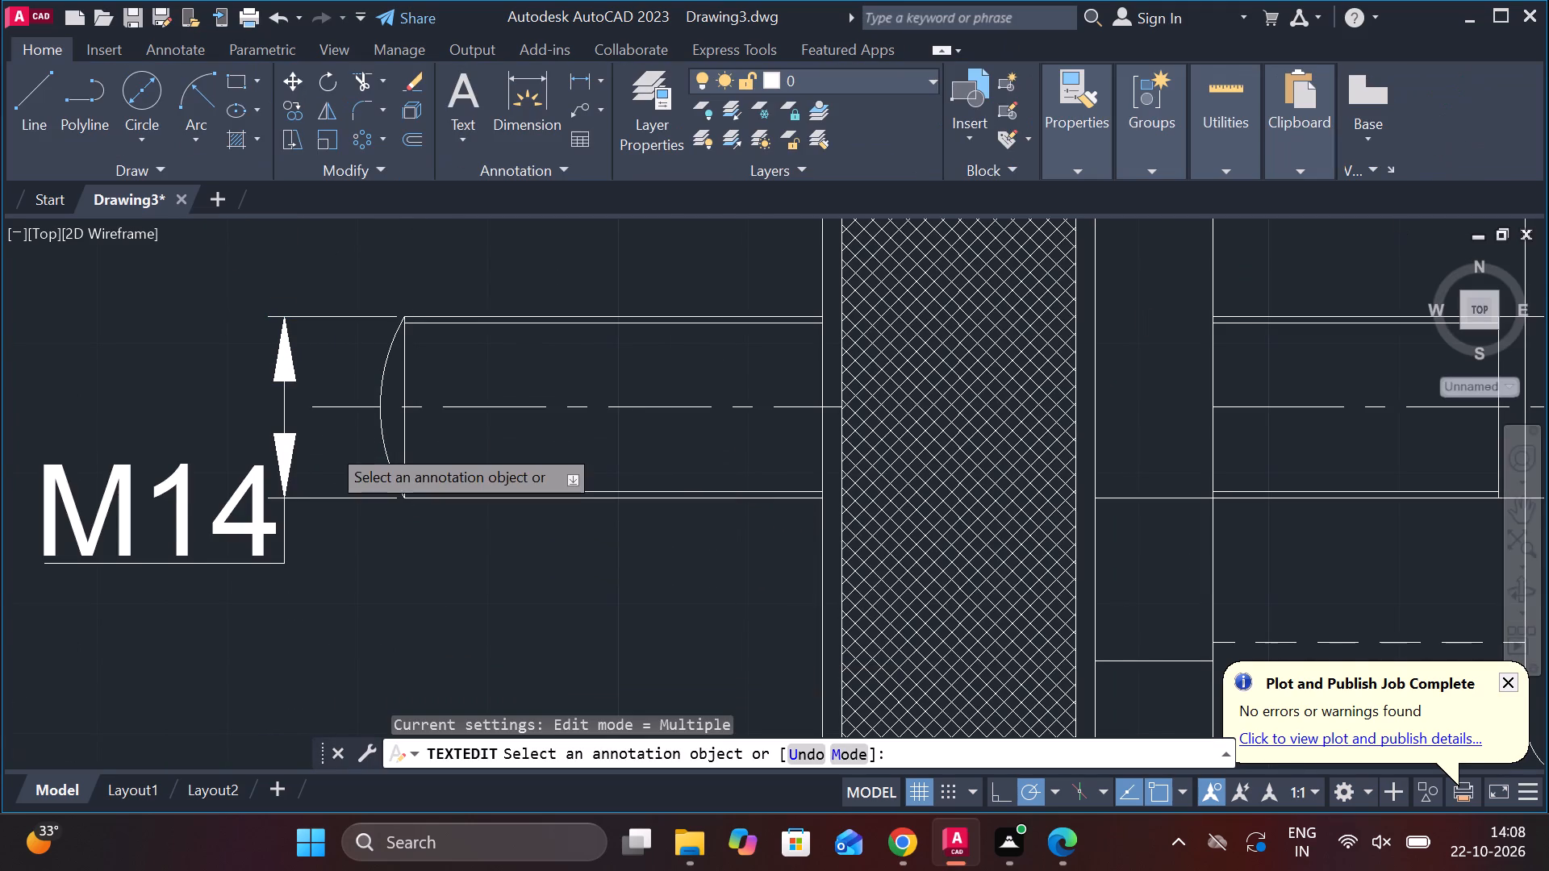
pyautogui.press('Escape')
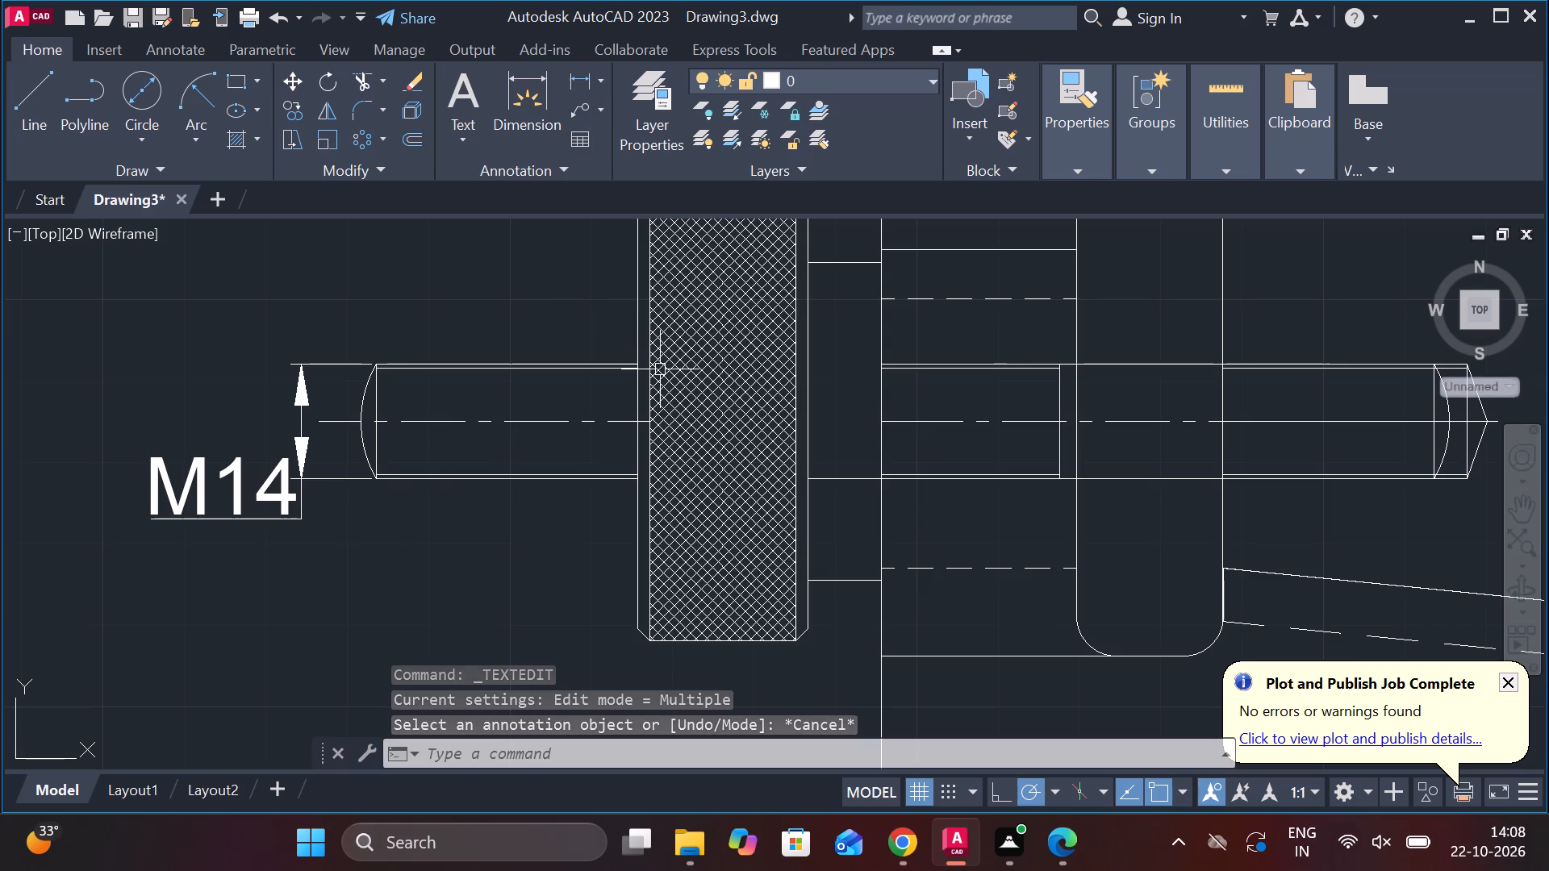
# Change the rod's thread lines, plus its outline, centreline and end lines beyond the knurled head, to the DASHED linetype.
pyautogui.click(920, 421)
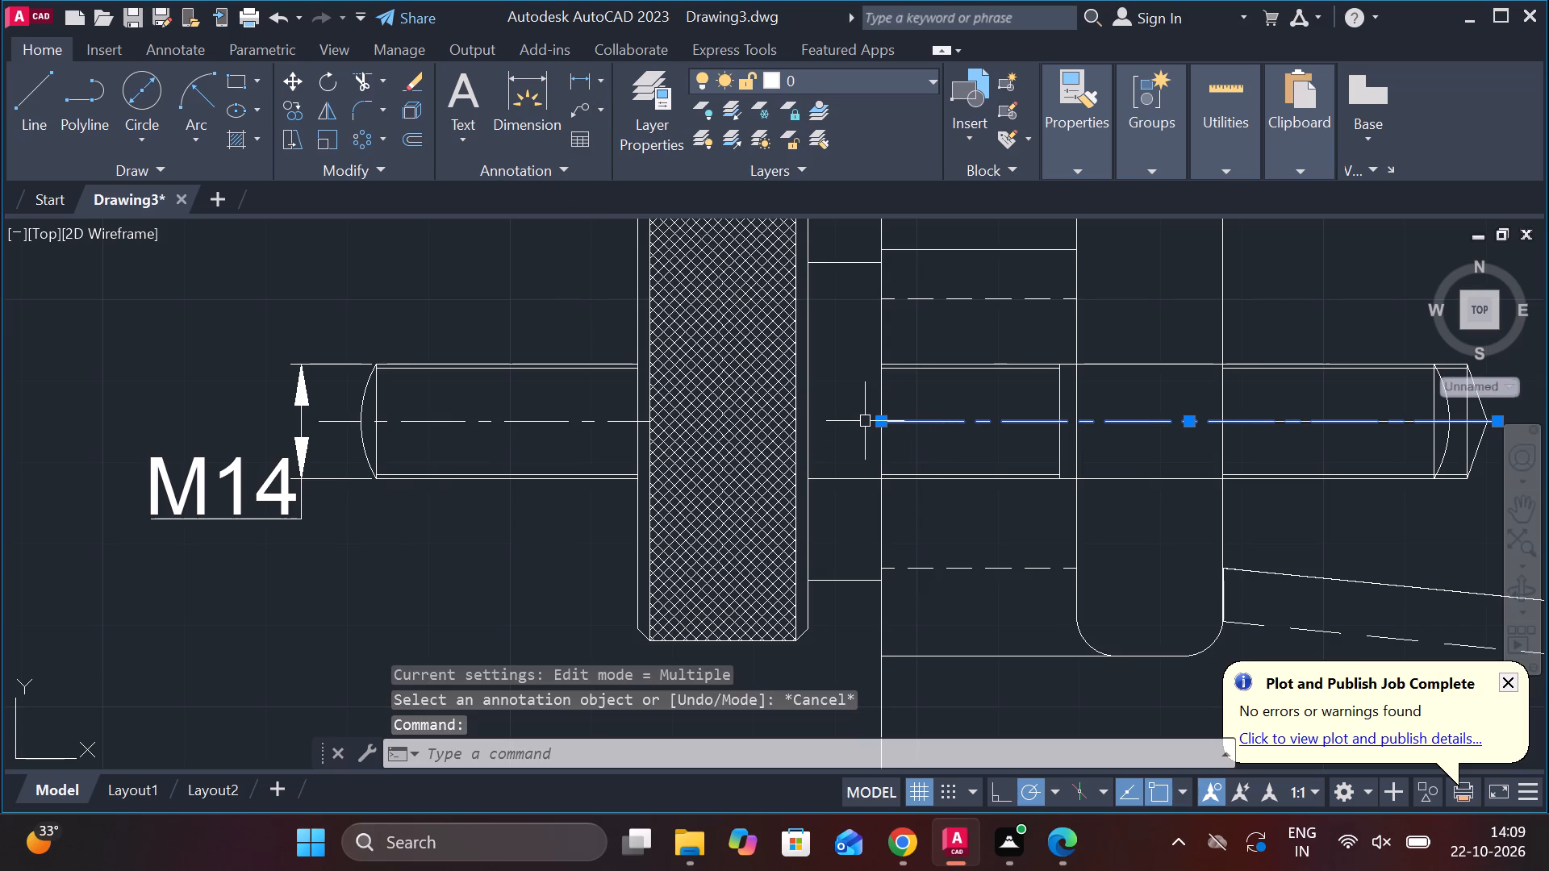
pyautogui.press('Escape')
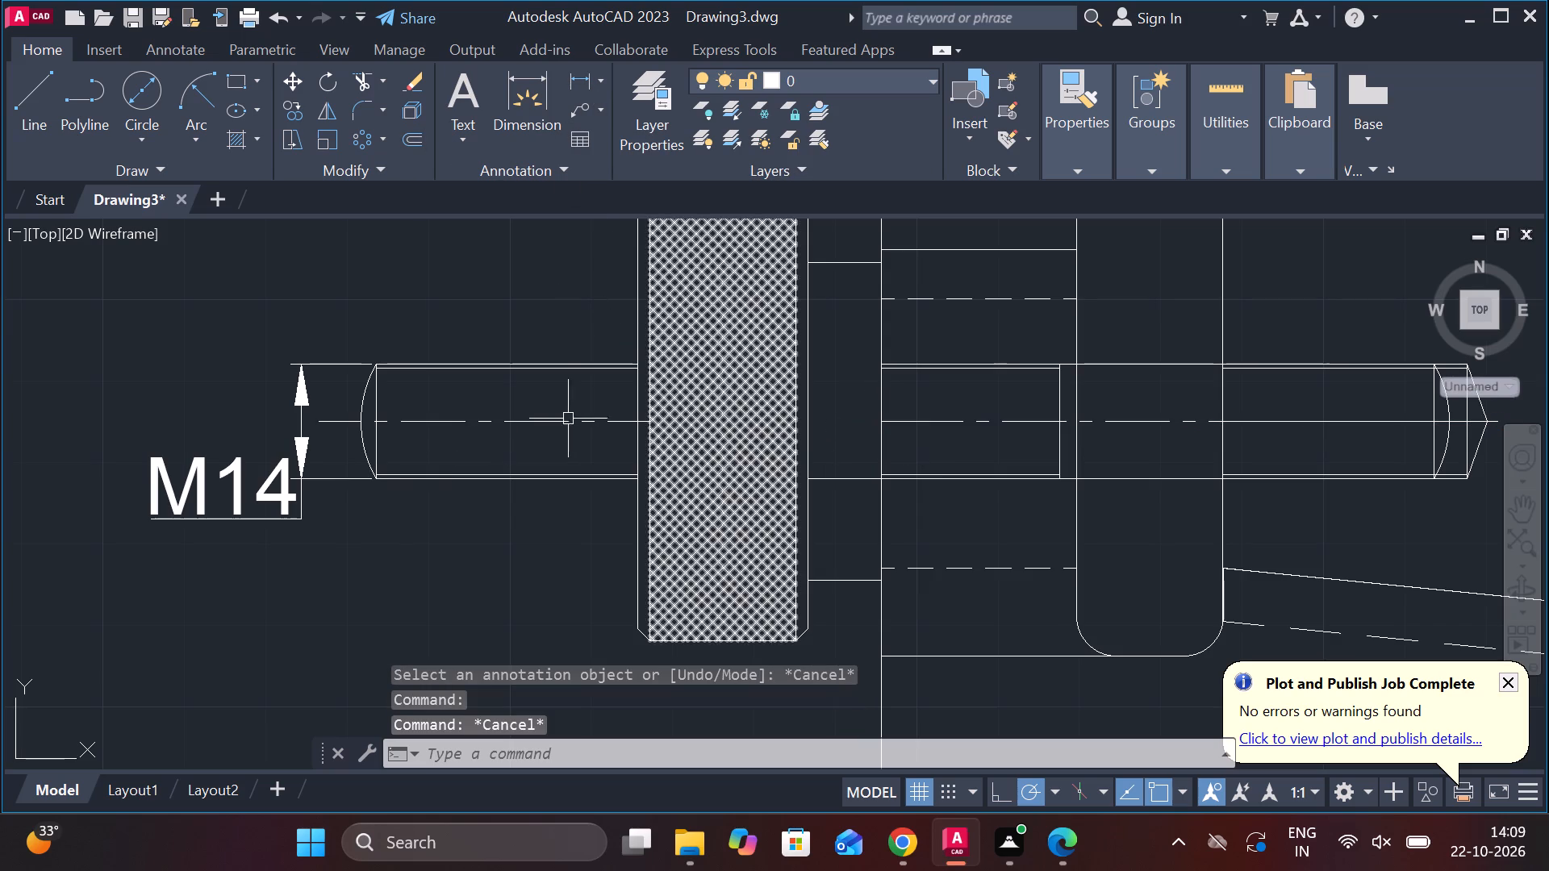
pyautogui.click(531, 368)
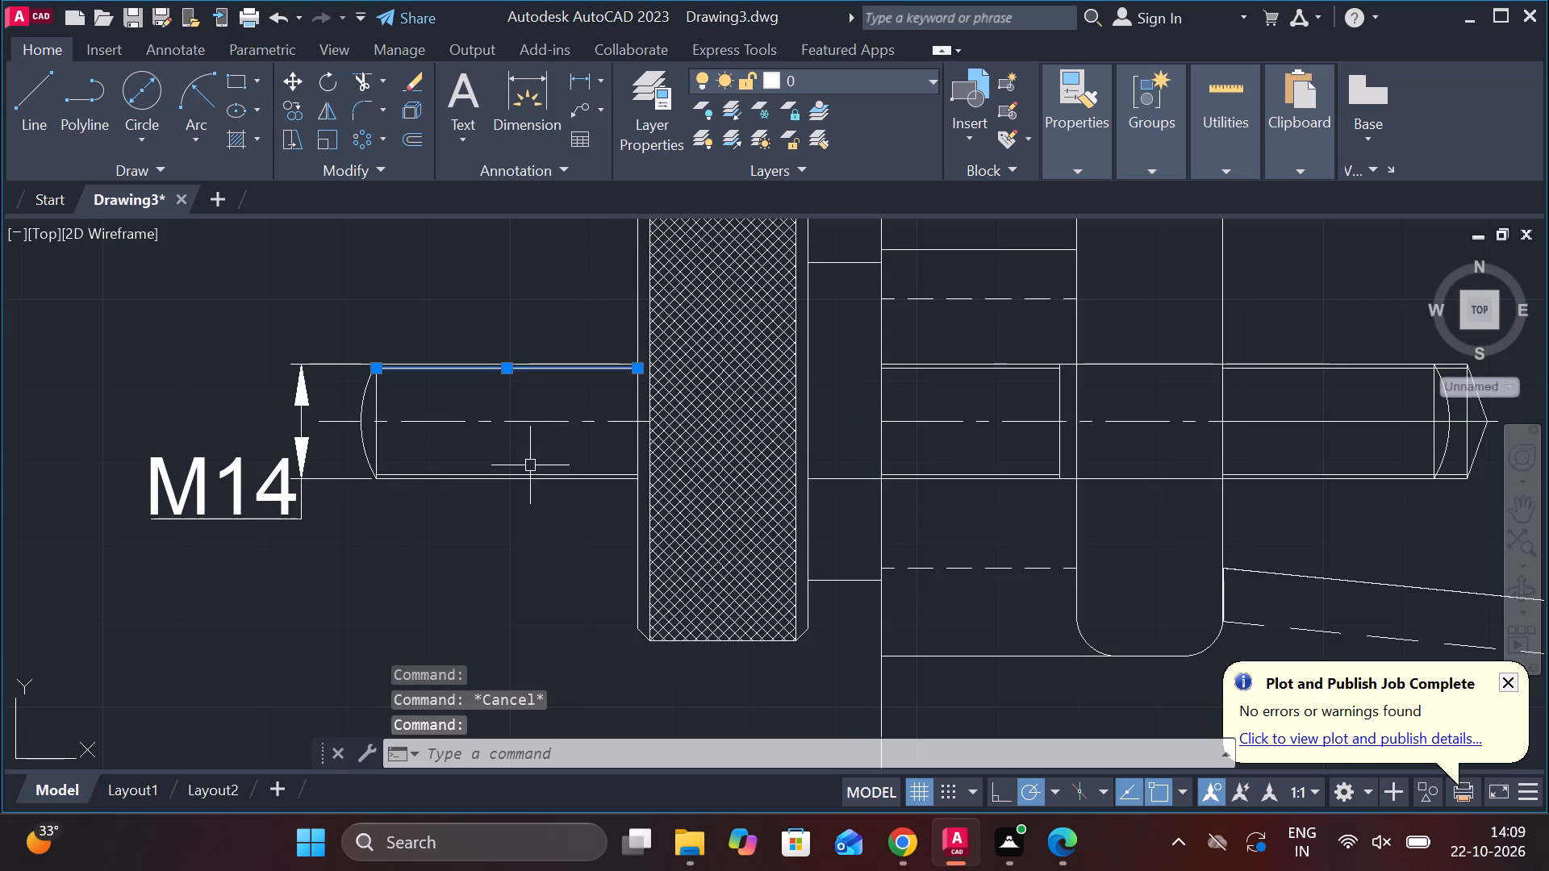
pyautogui.click(530, 470)
pyautogui.moveTo(1041, 418); pyautogui.dragTo(925, 428, button='middle')
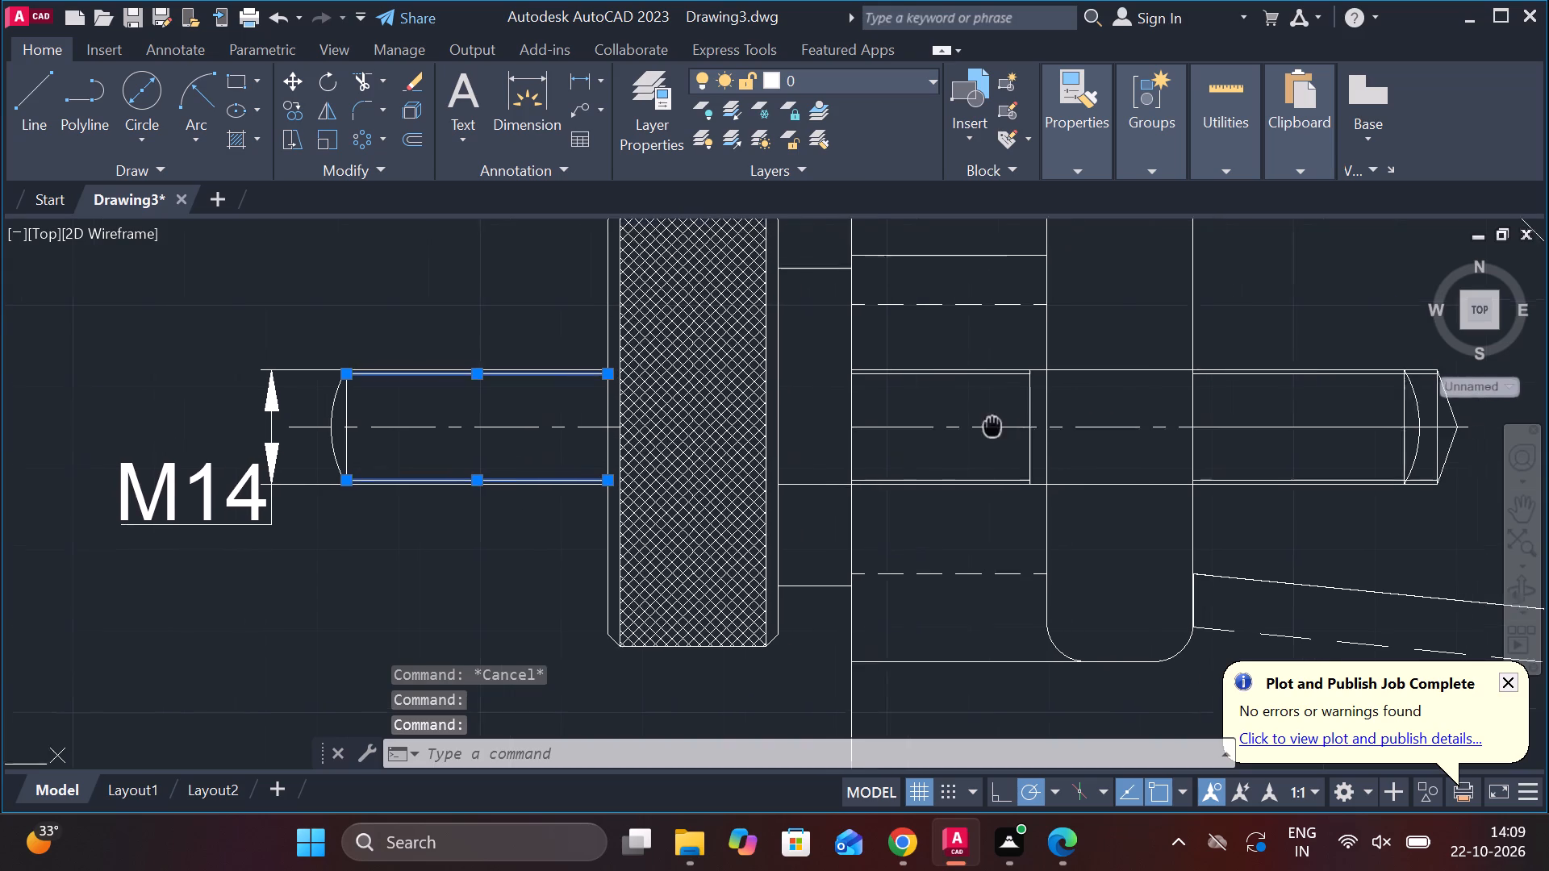
pyautogui.moveTo(925, 428); pyautogui.dragTo(887, 429, button='middle')
pyautogui.scroll(1, 795, 423)
pyautogui.click(802, 355)
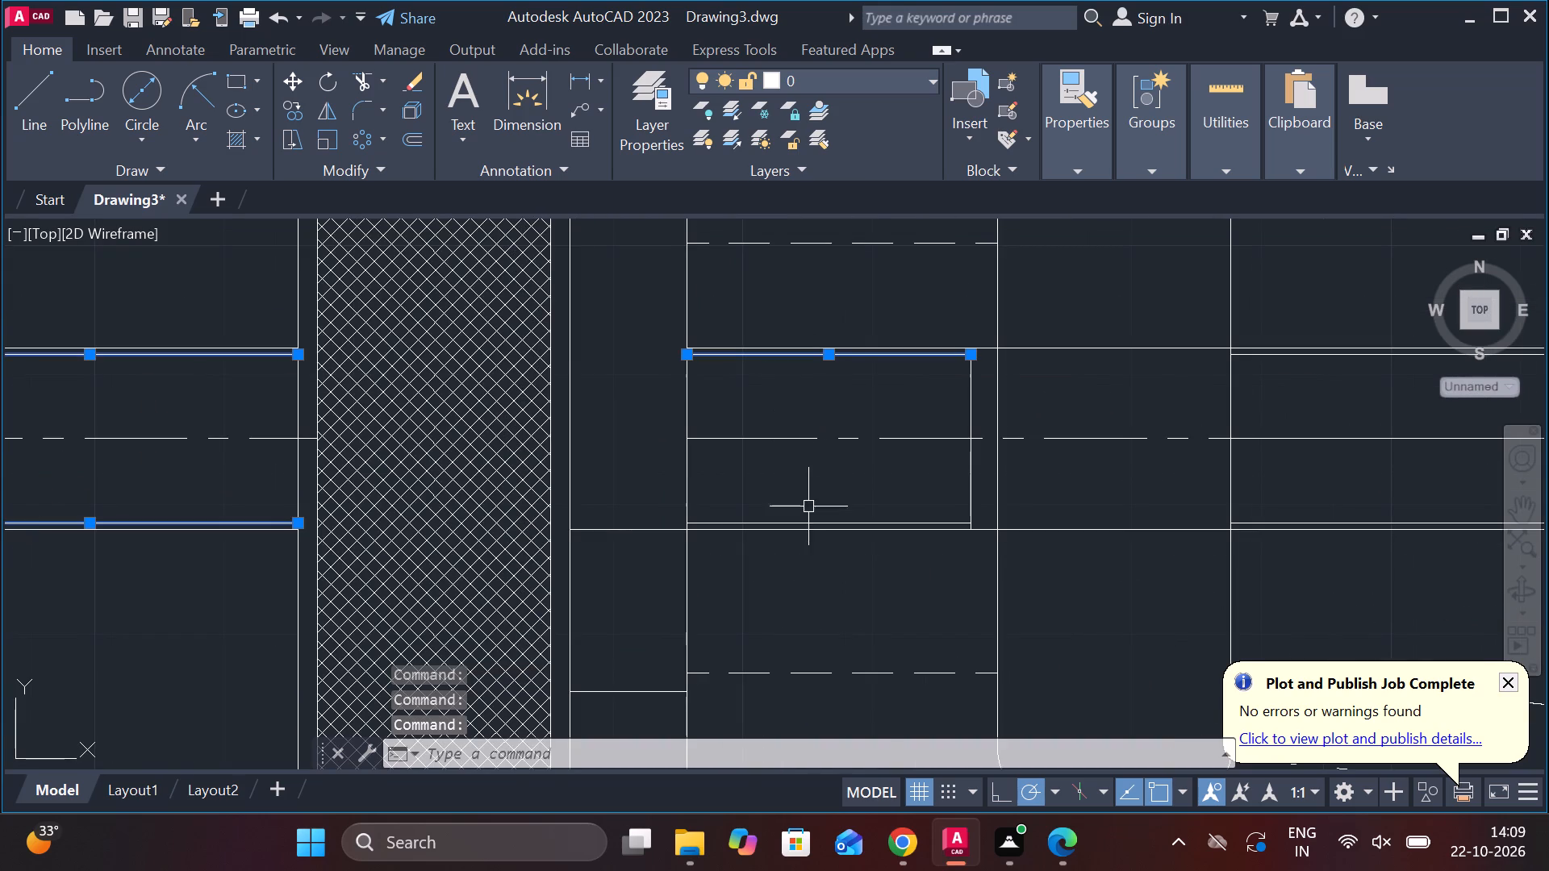
pyautogui.click(816, 527)
pyautogui.moveTo(812, 514); pyautogui.dragTo(344, 534, button='middle')
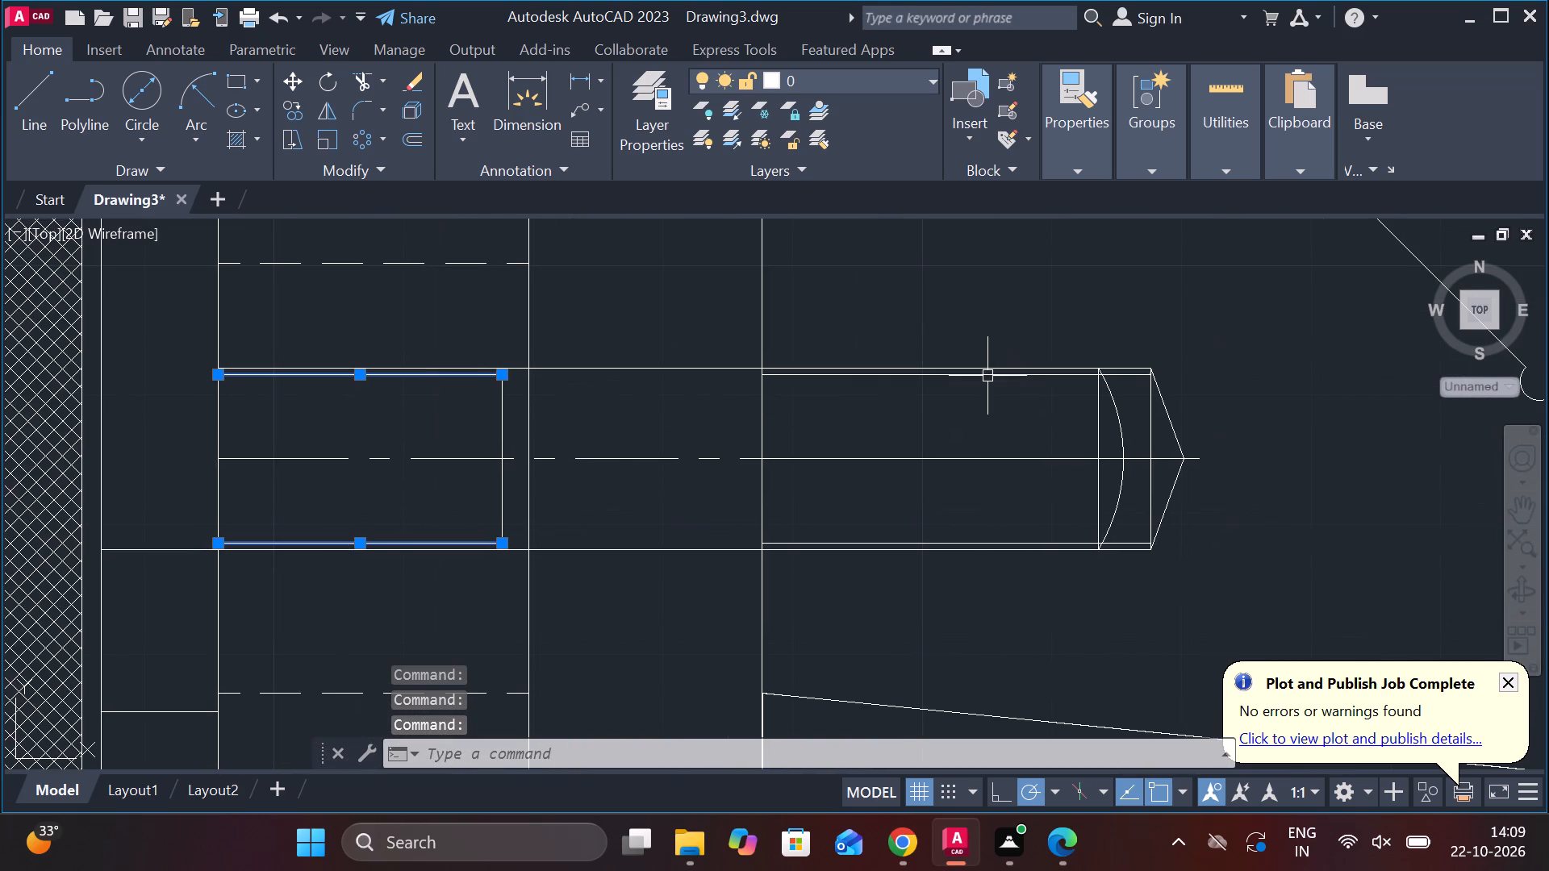
pyautogui.click(986, 376)
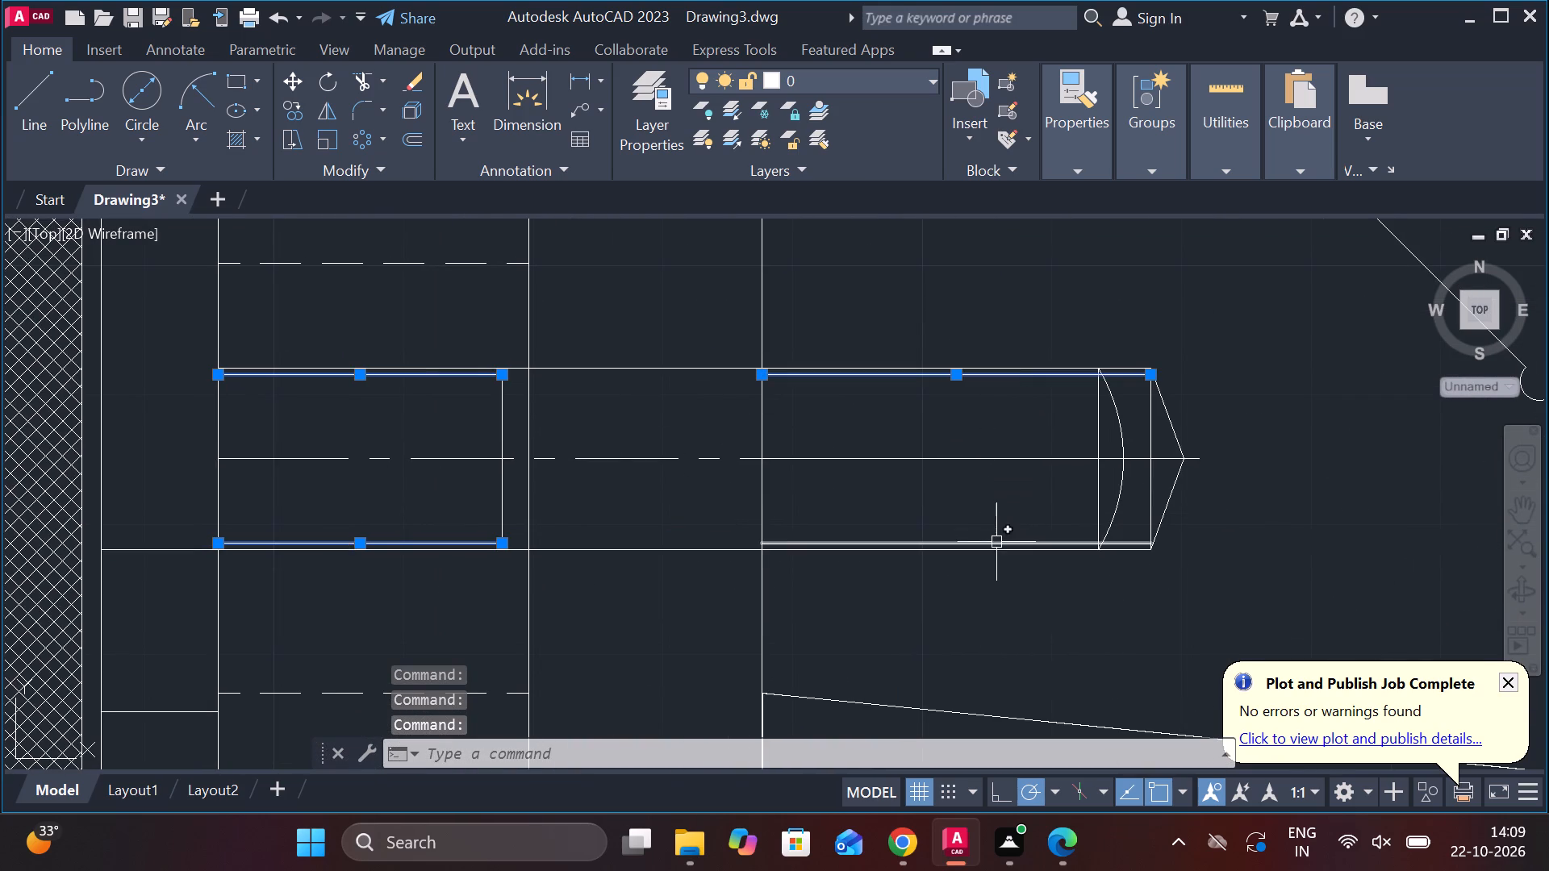
pyautogui.click(996, 543)
pyautogui.click(1063, 569)
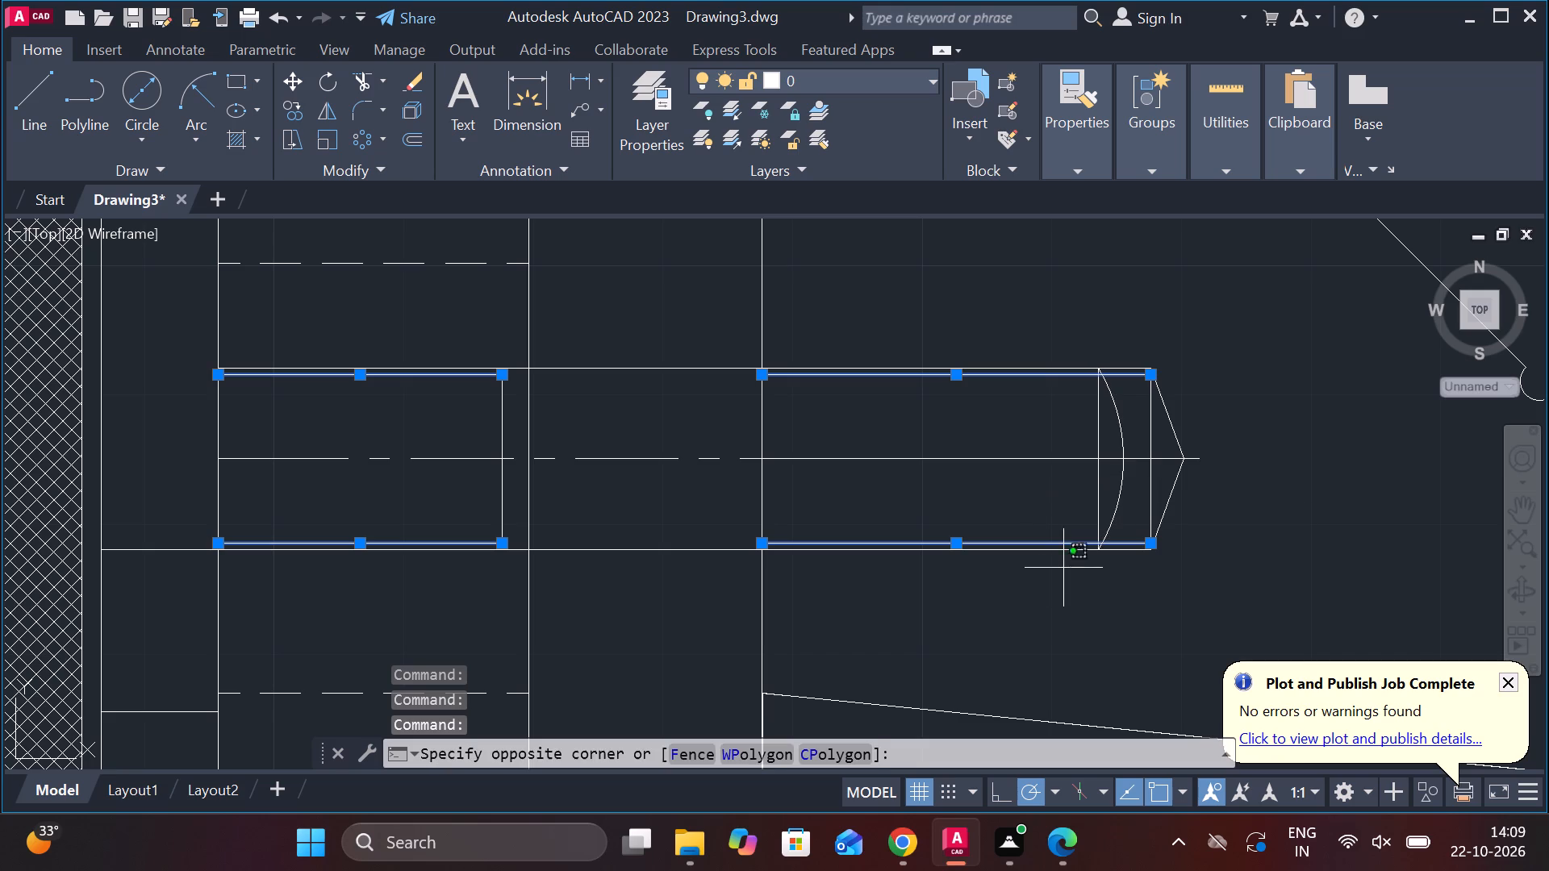
pyautogui.click(928, 339)
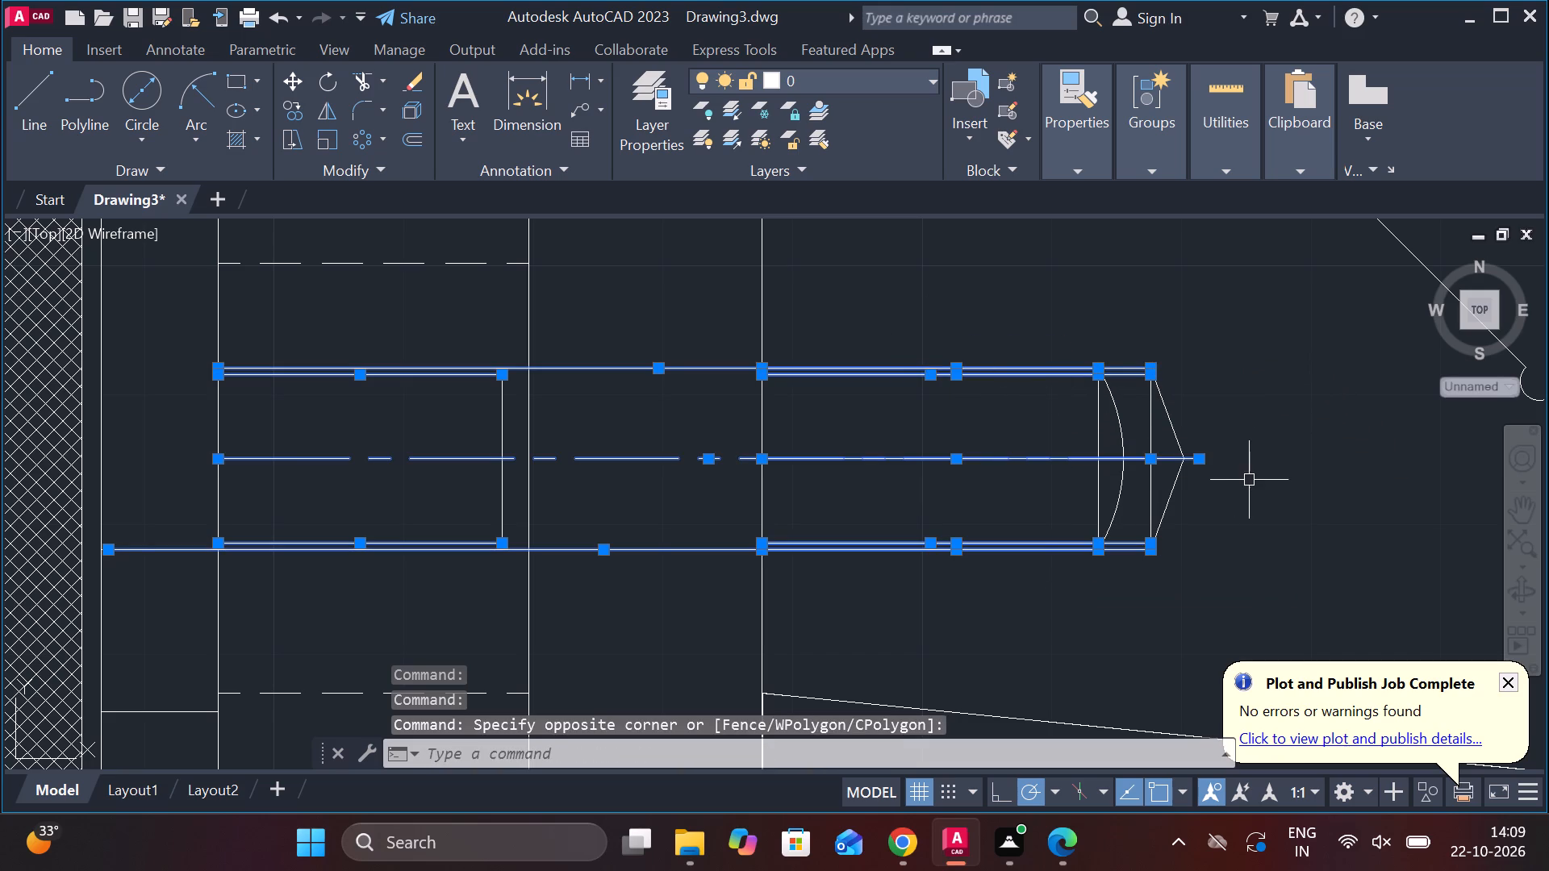
pyautogui.click(1226, 505)
pyautogui.click(996, 420)
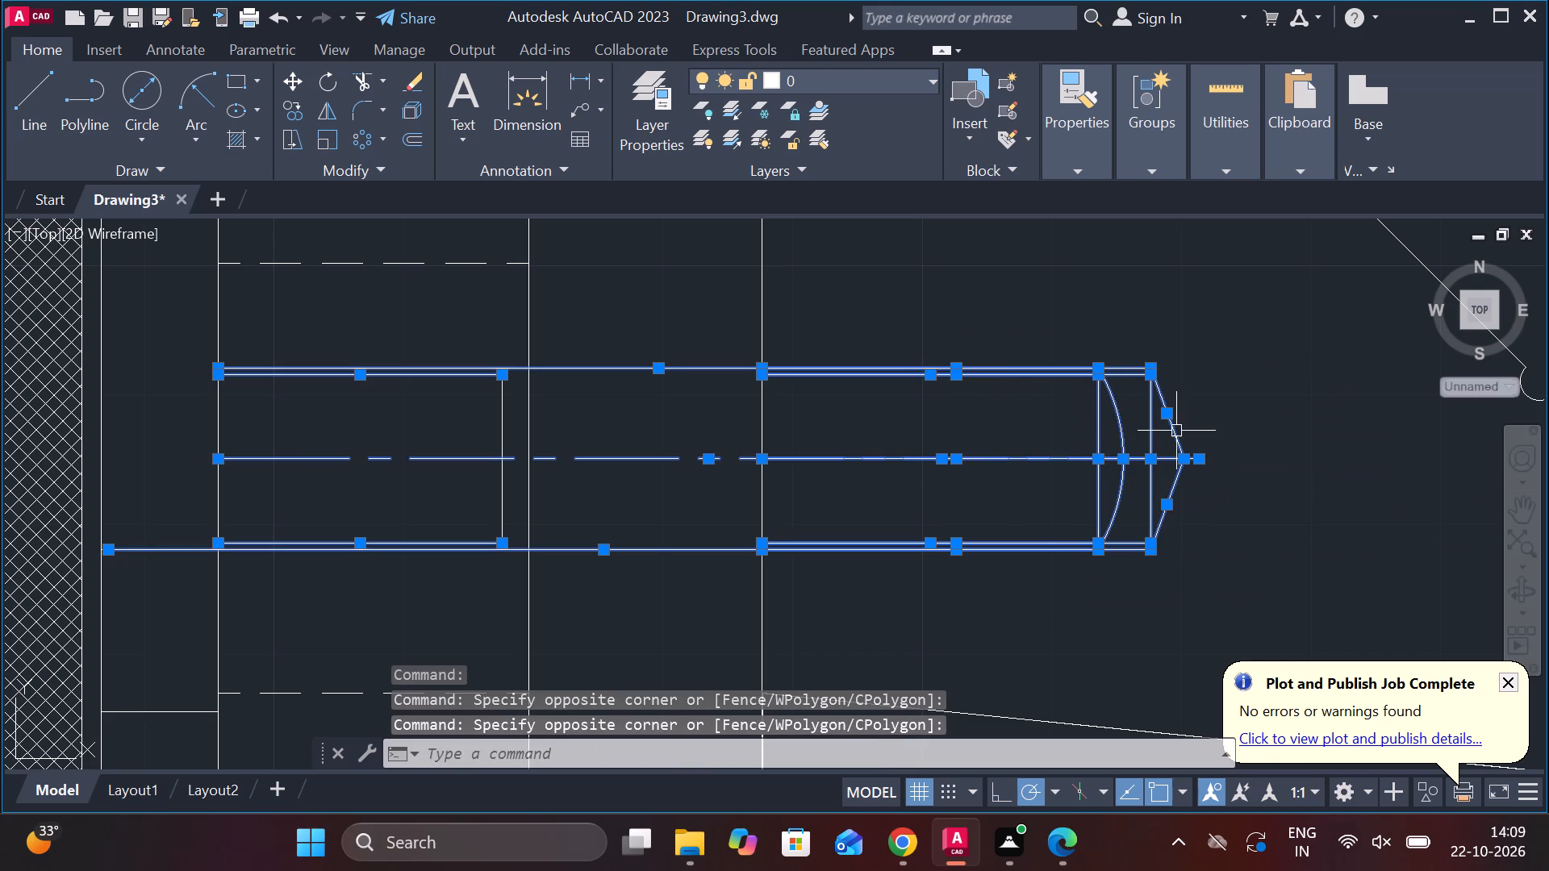
pyautogui.click(1088, 175)
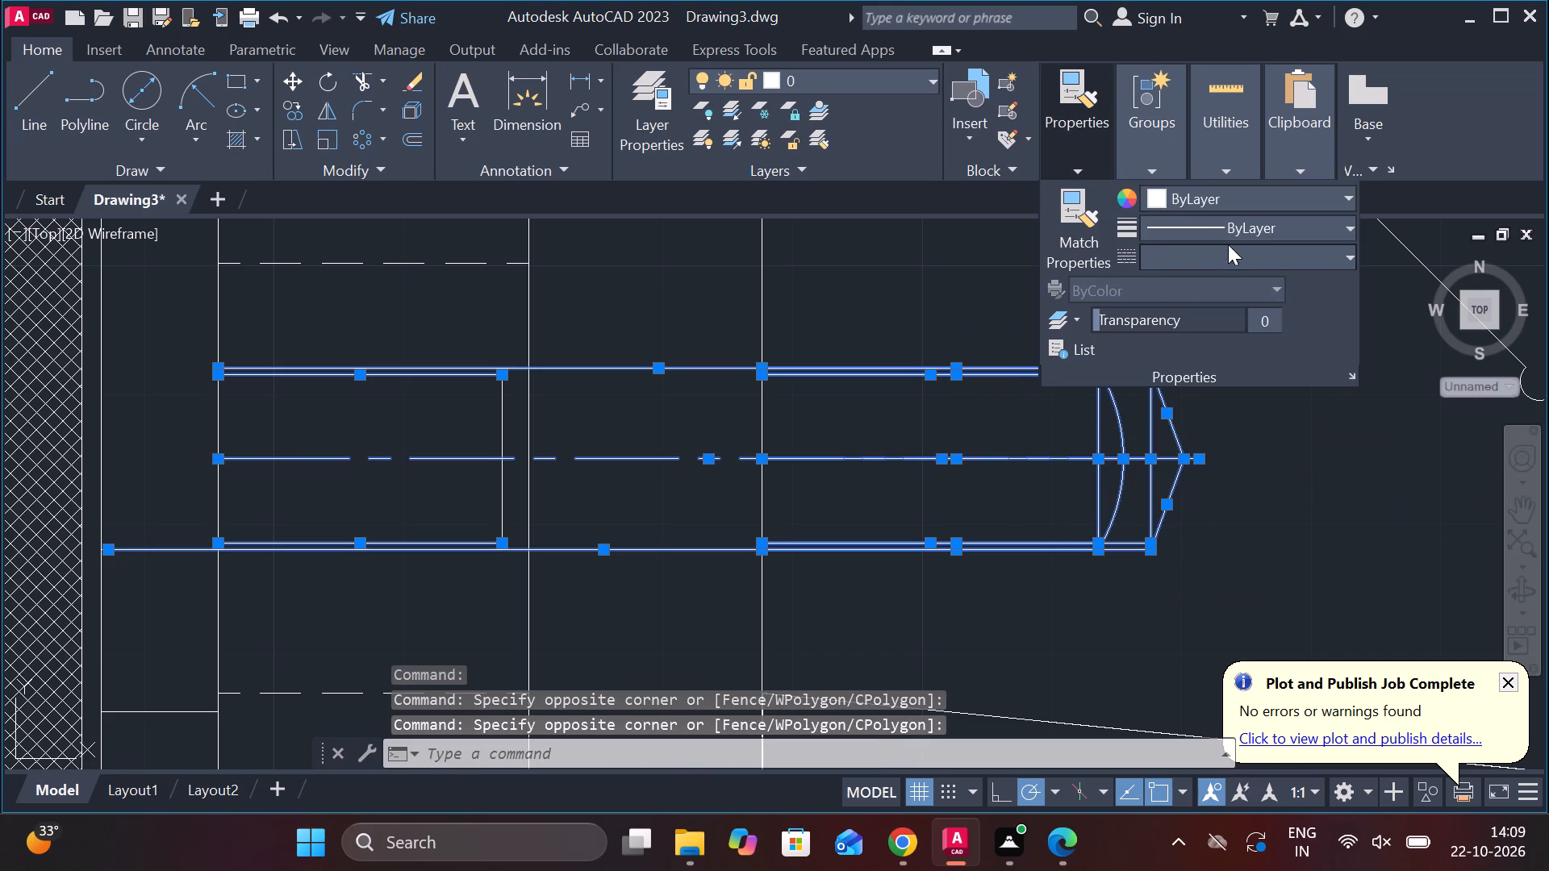
pyautogui.click(1234, 258)
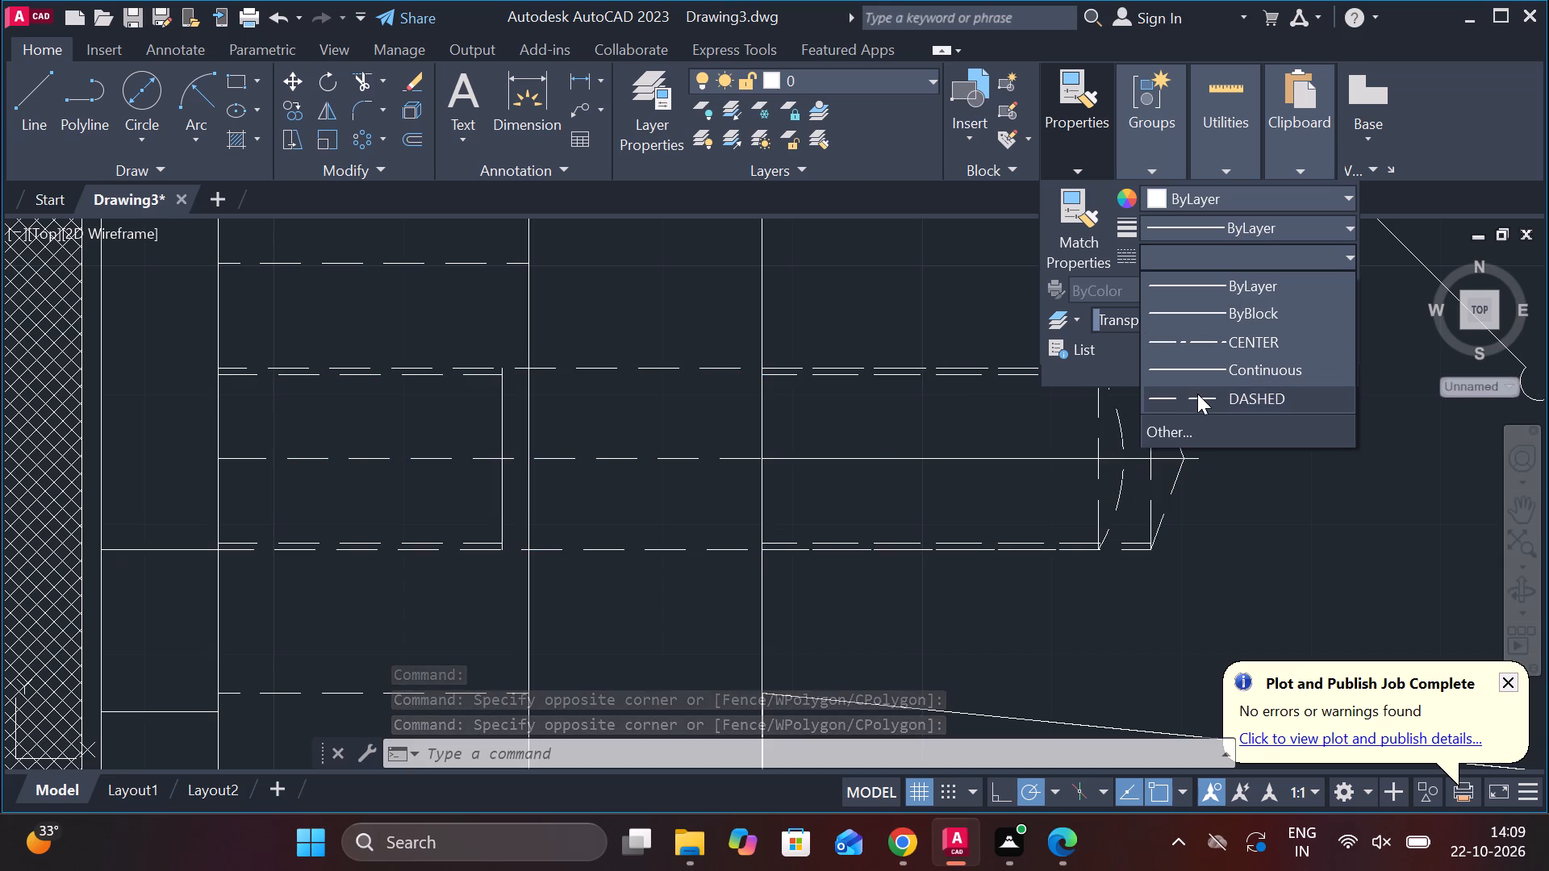
pyautogui.click(1197, 394)
pyautogui.press('Escape')
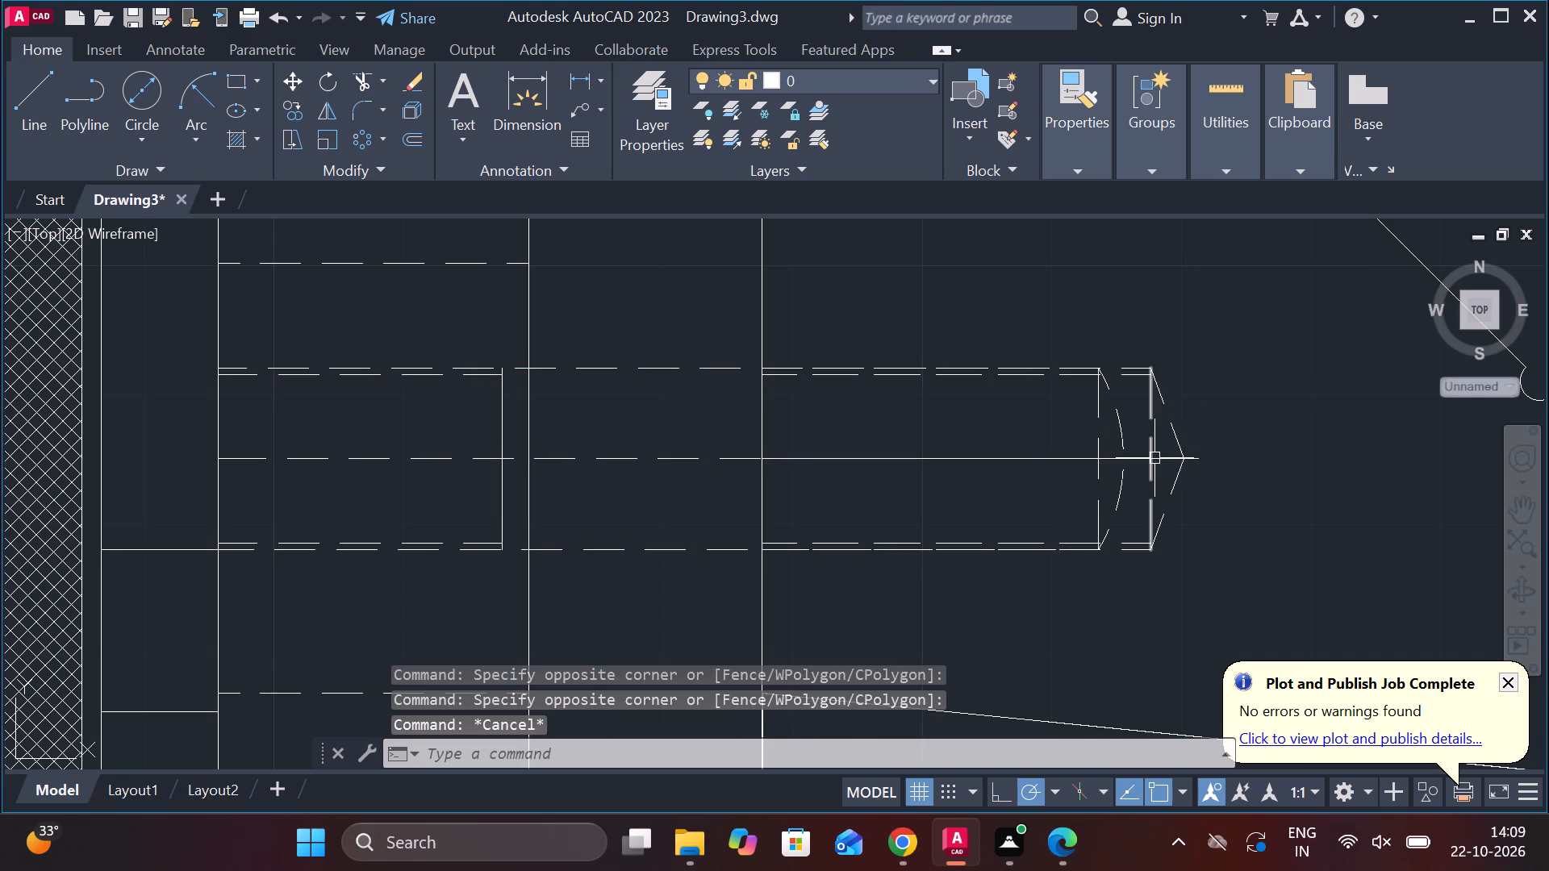
# Draw two horizontal lines about 18 mm long over the rod's upper and lower edges where it crosses the round-cornered recess.
pyautogui.scroll(-1, 957, 392)
pyautogui.scroll(-1, 801, 370)
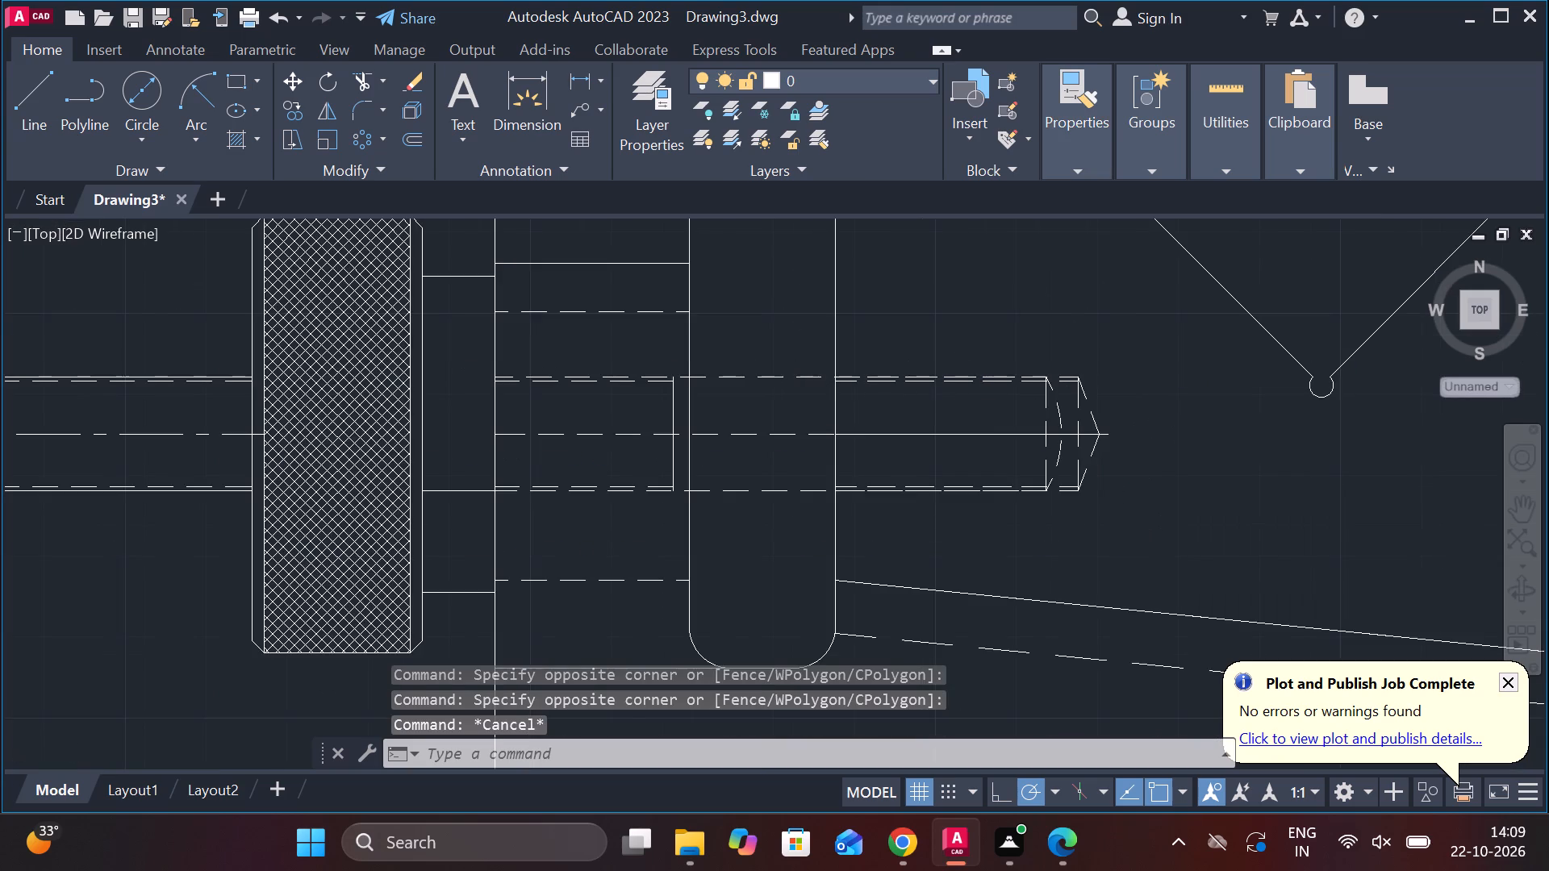
pyautogui.scroll(-1, 801, 370)
pyautogui.scroll(3, 800, 368)
pyautogui.press('l')
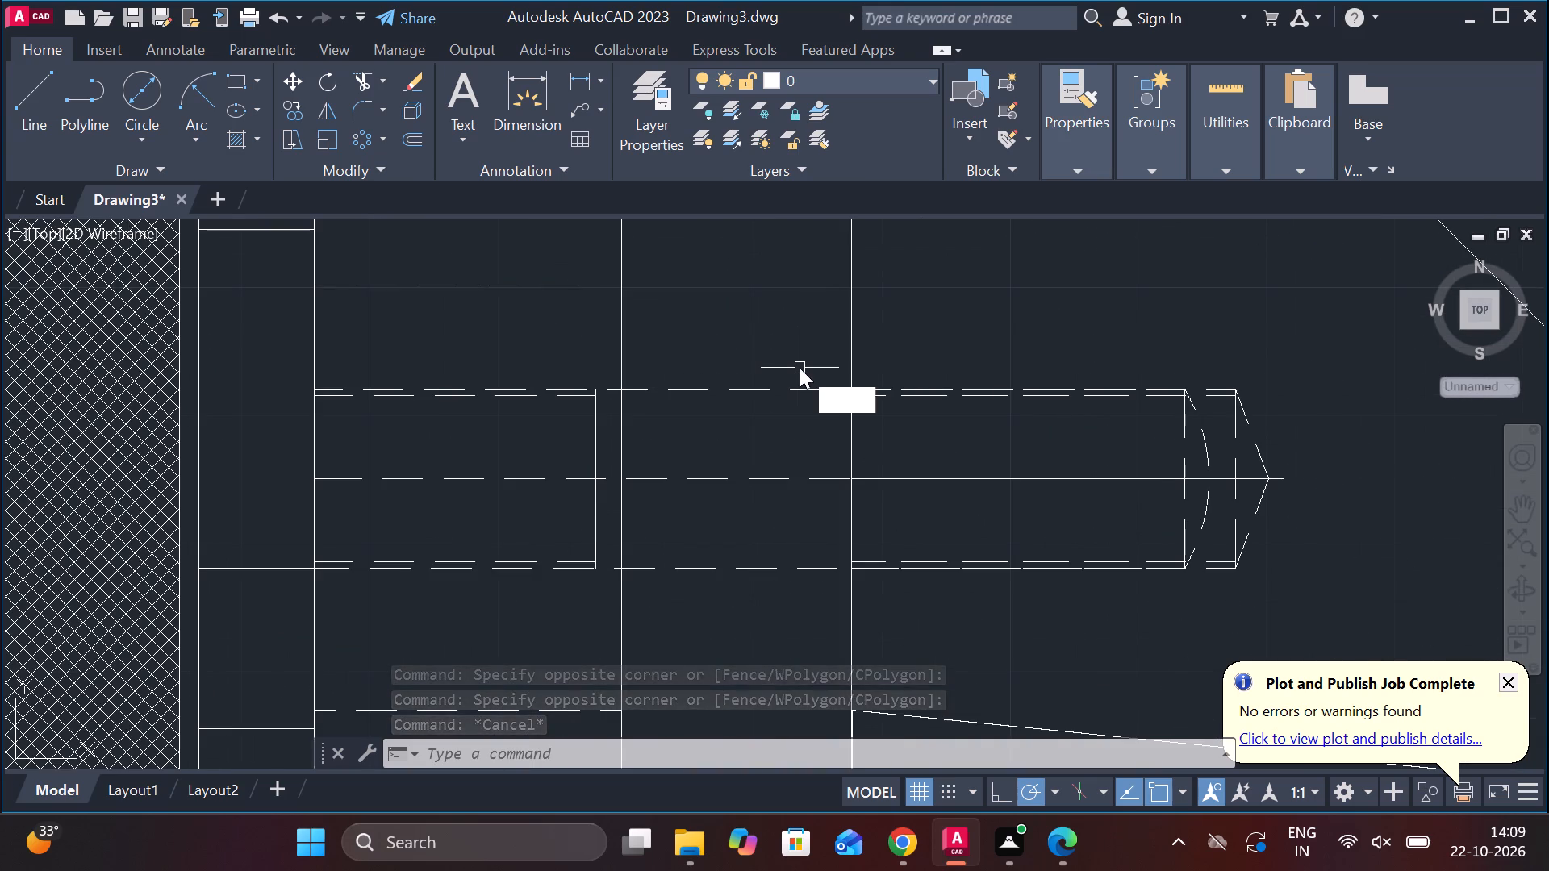
pyautogui.press('Return')
pyautogui.click(628, 393)
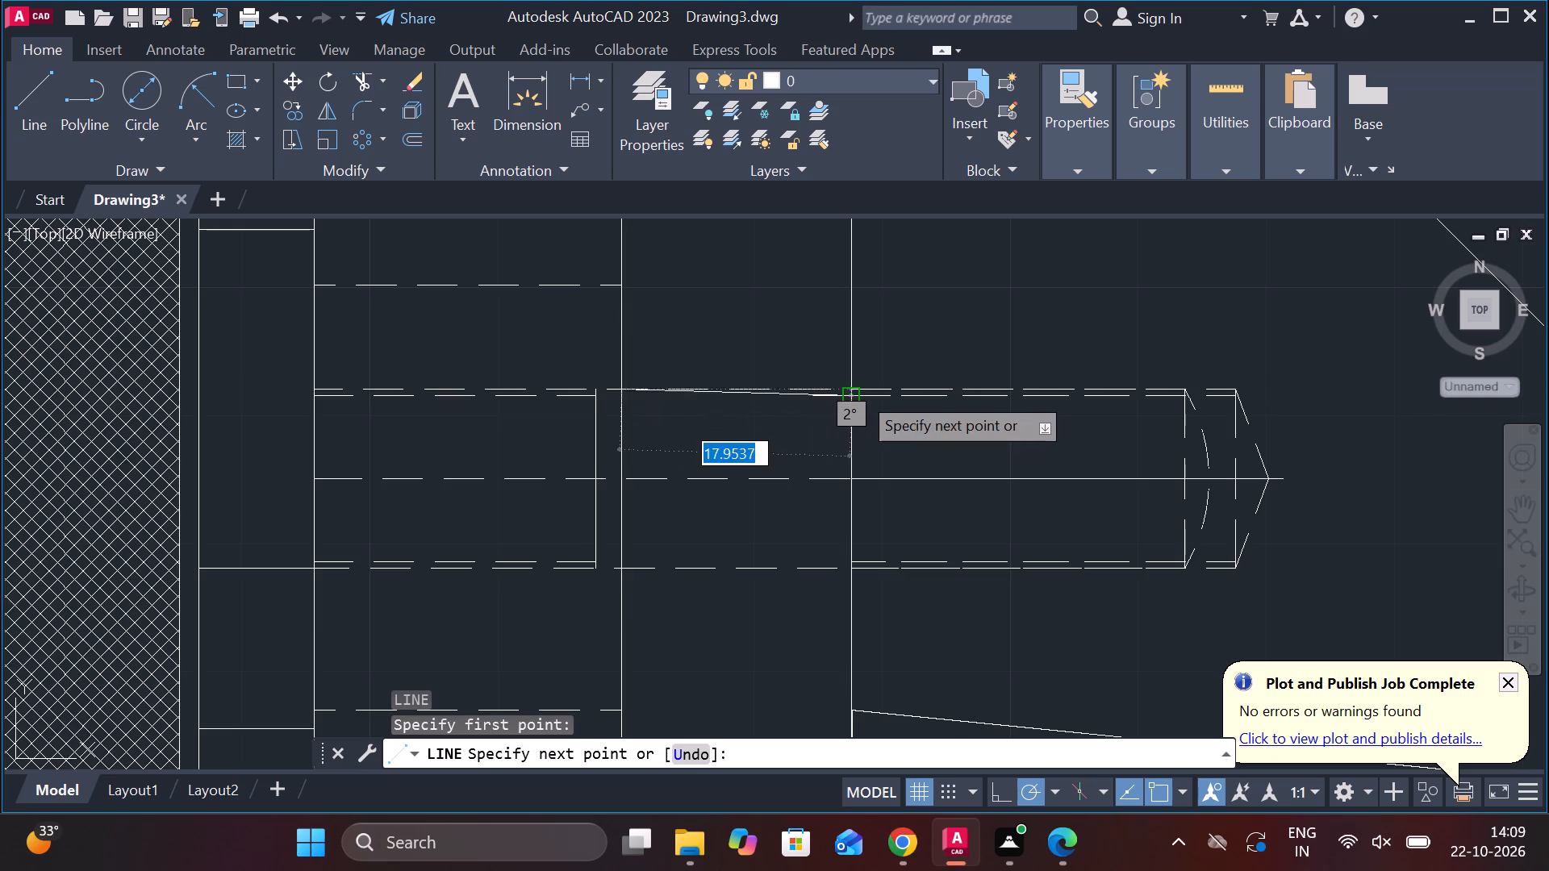
pyautogui.click(861, 381)
pyautogui.press('Escape')
pyautogui.press('space')
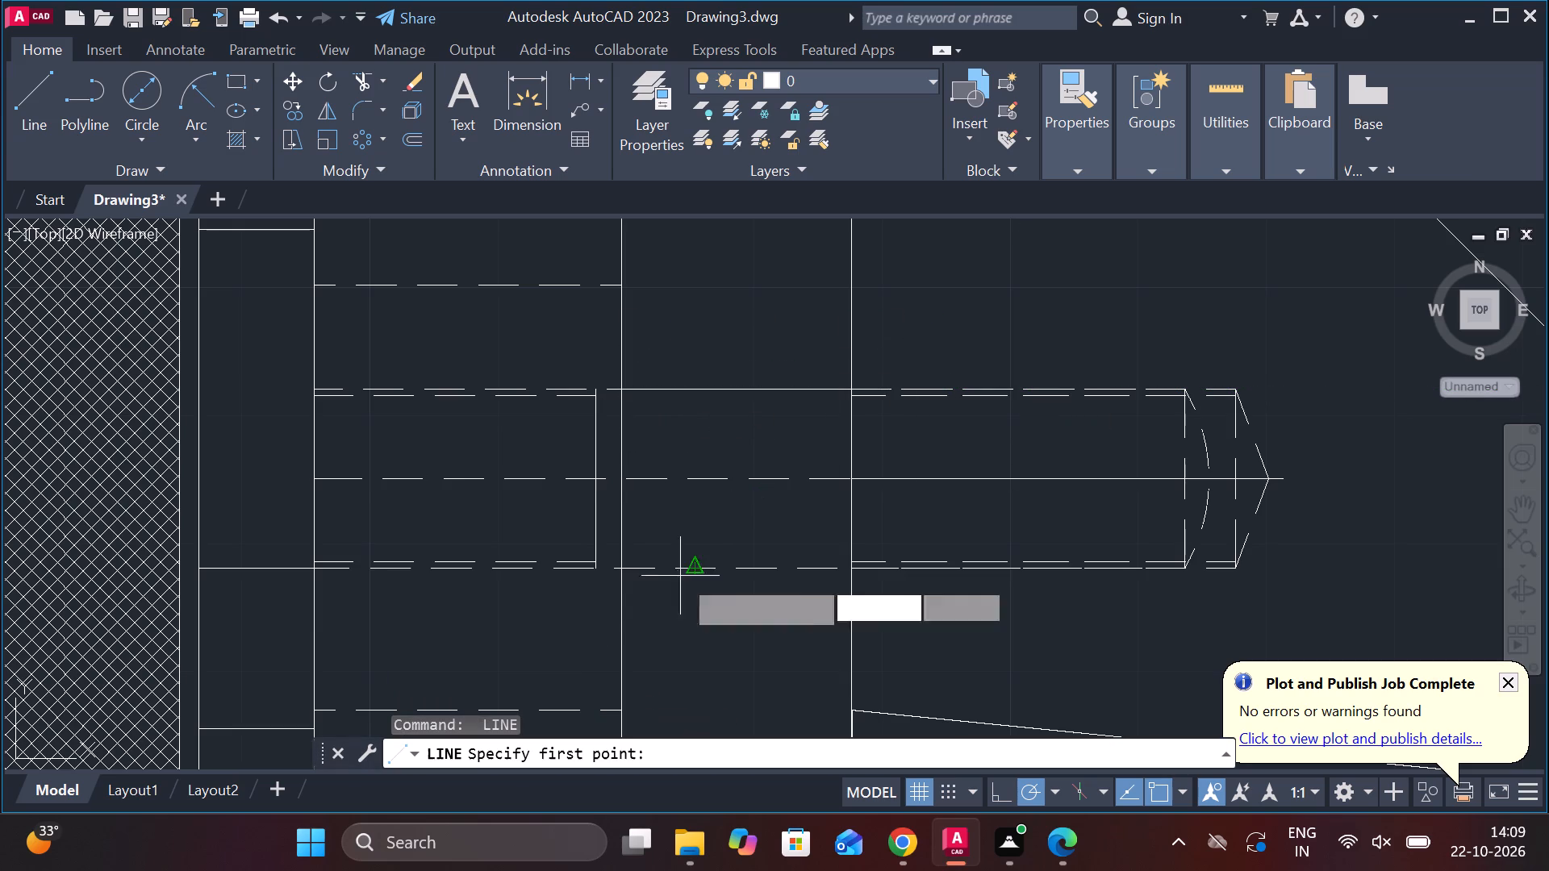
pyautogui.click(620, 576)
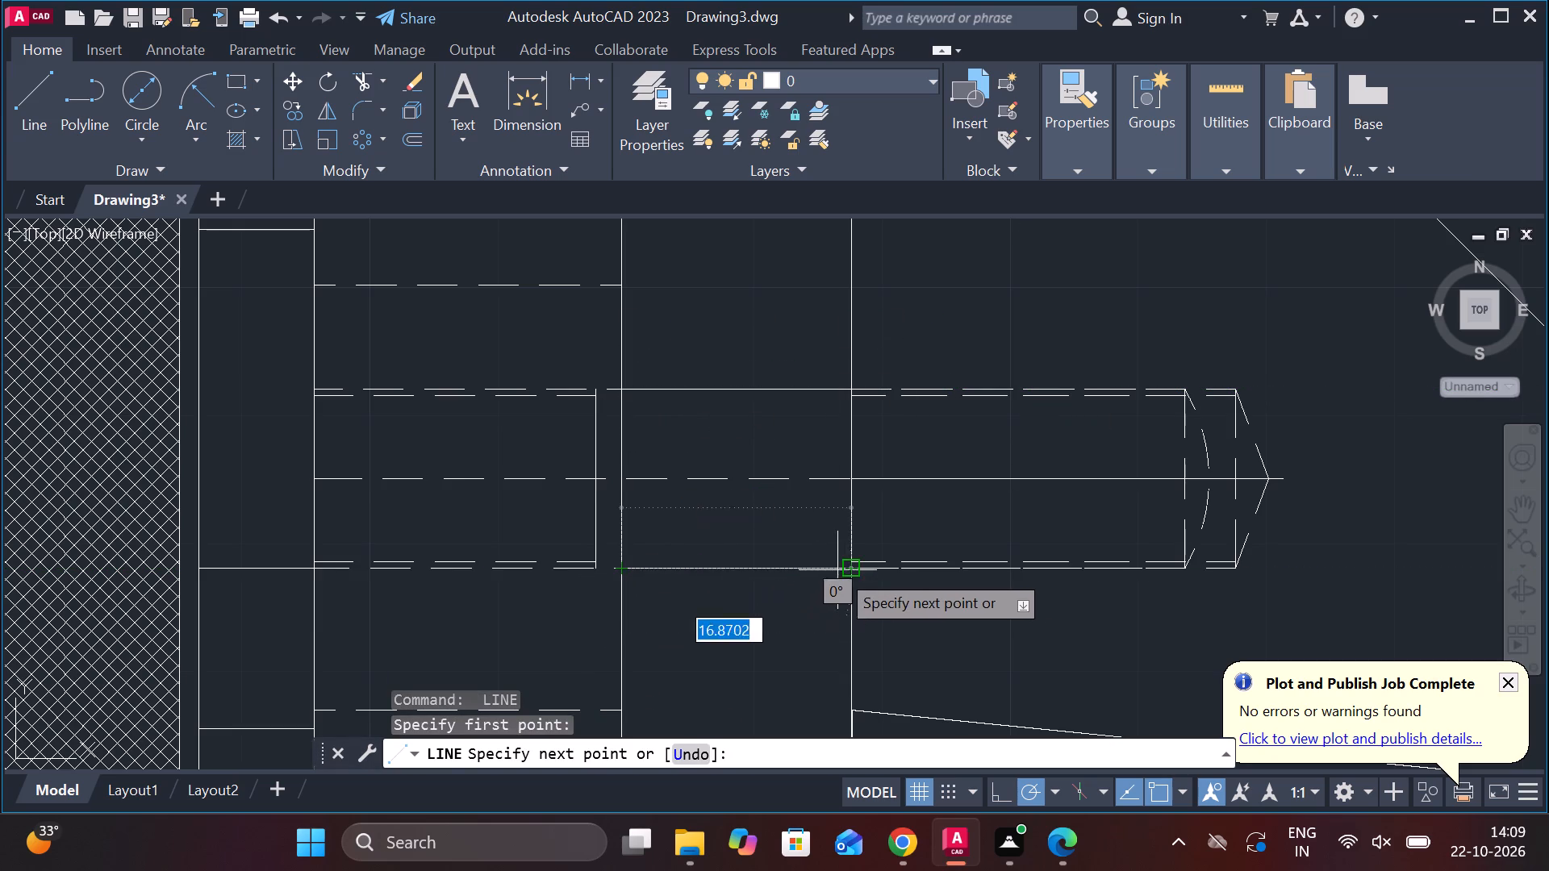
pyautogui.click(859, 570)
pyautogui.press('Escape')
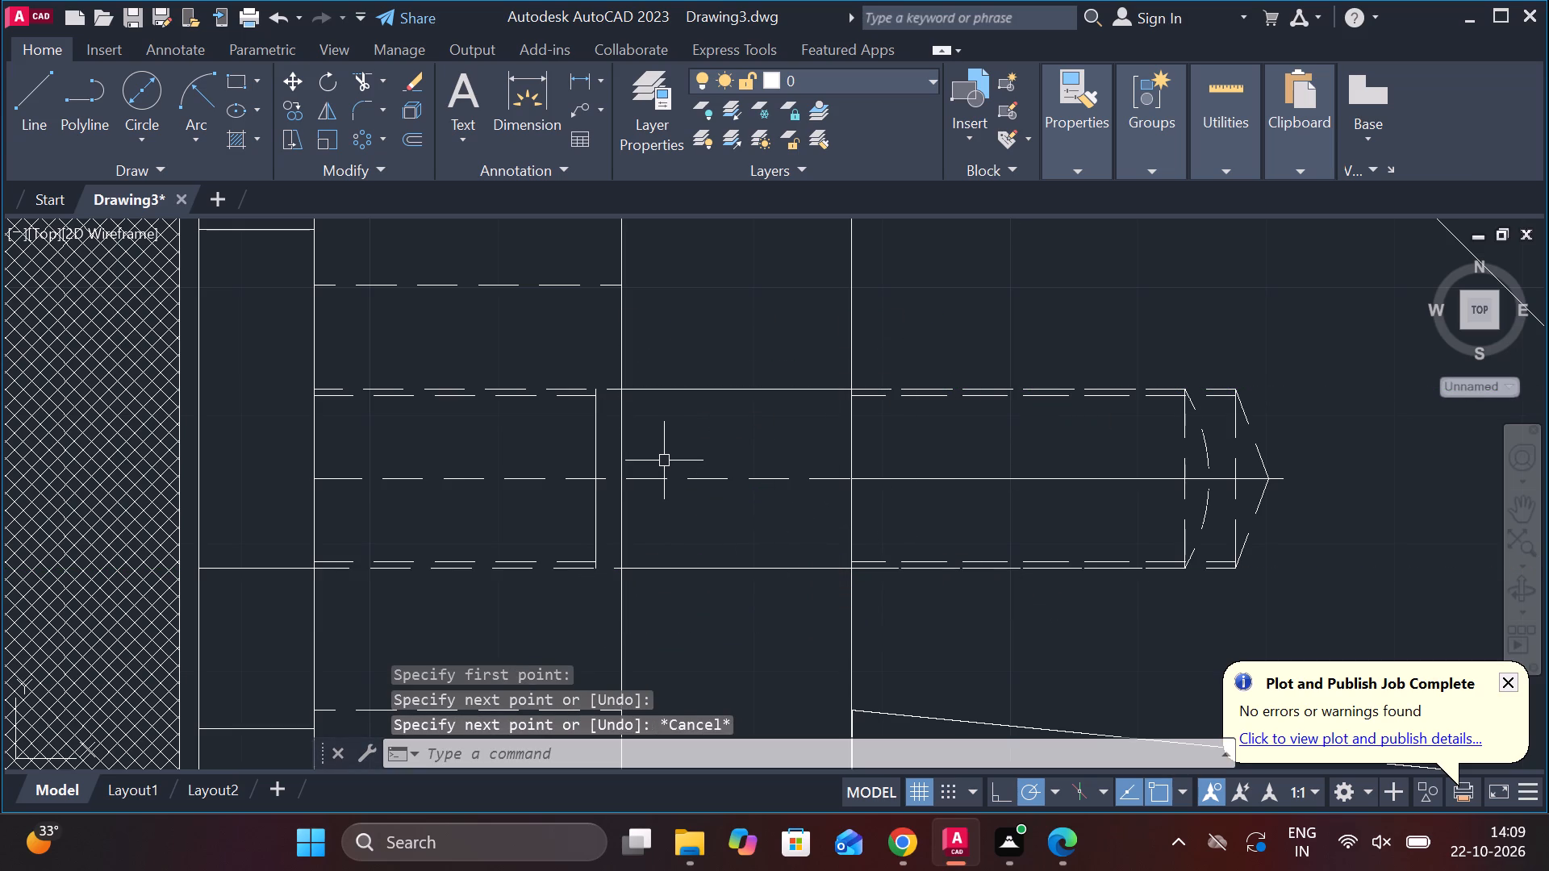
# Erase the vertical thread-end line on the rod inside the upright wall, just before the recess.
pyautogui.click(596, 447)
pyautogui.write('E')
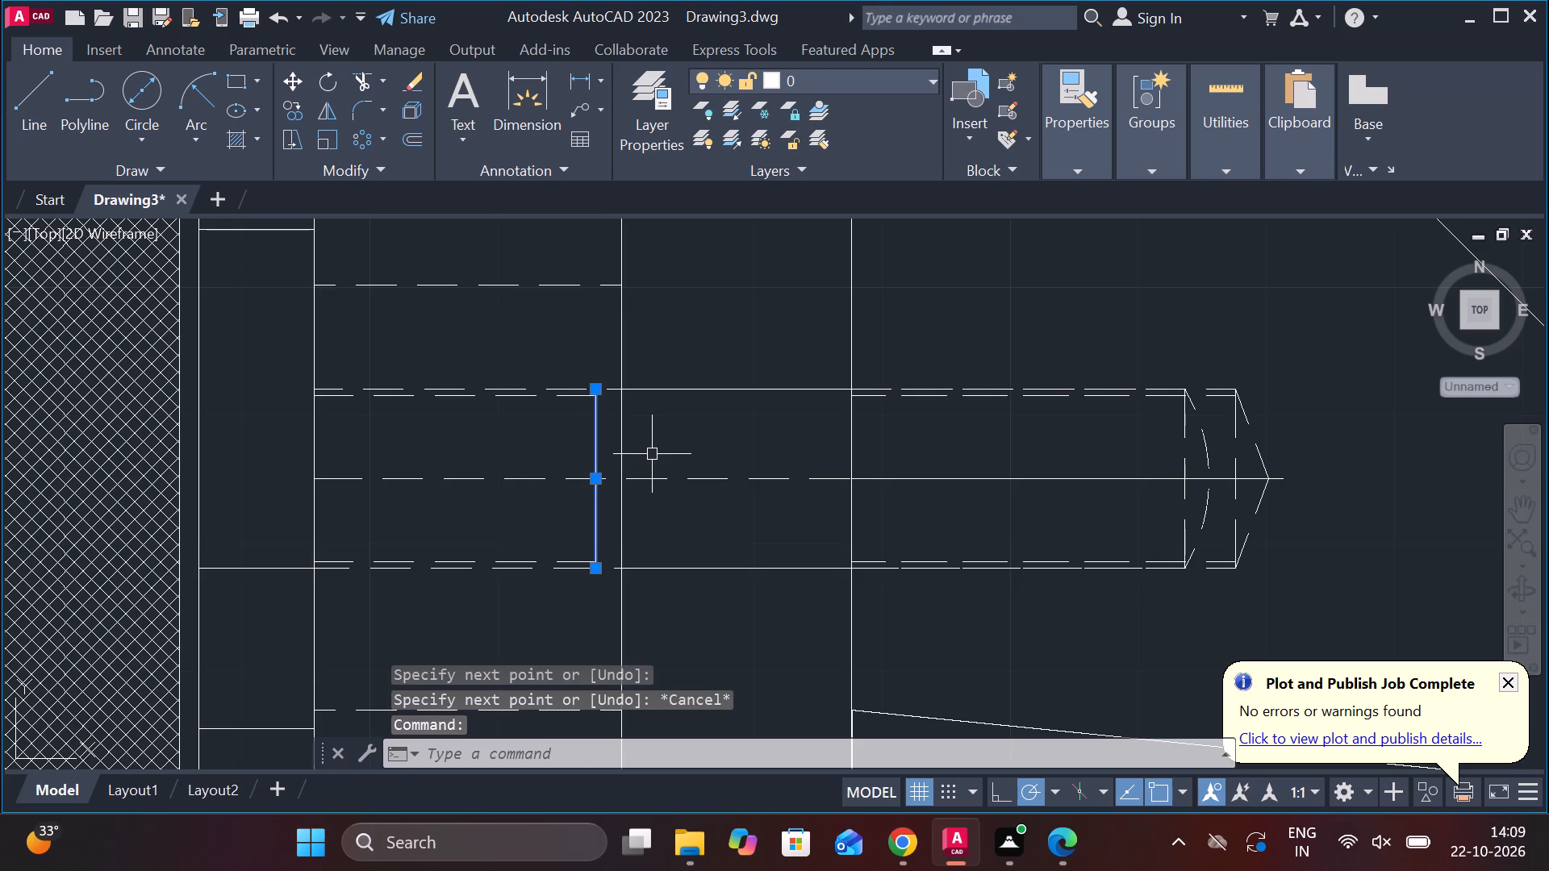
pyautogui.press('space')
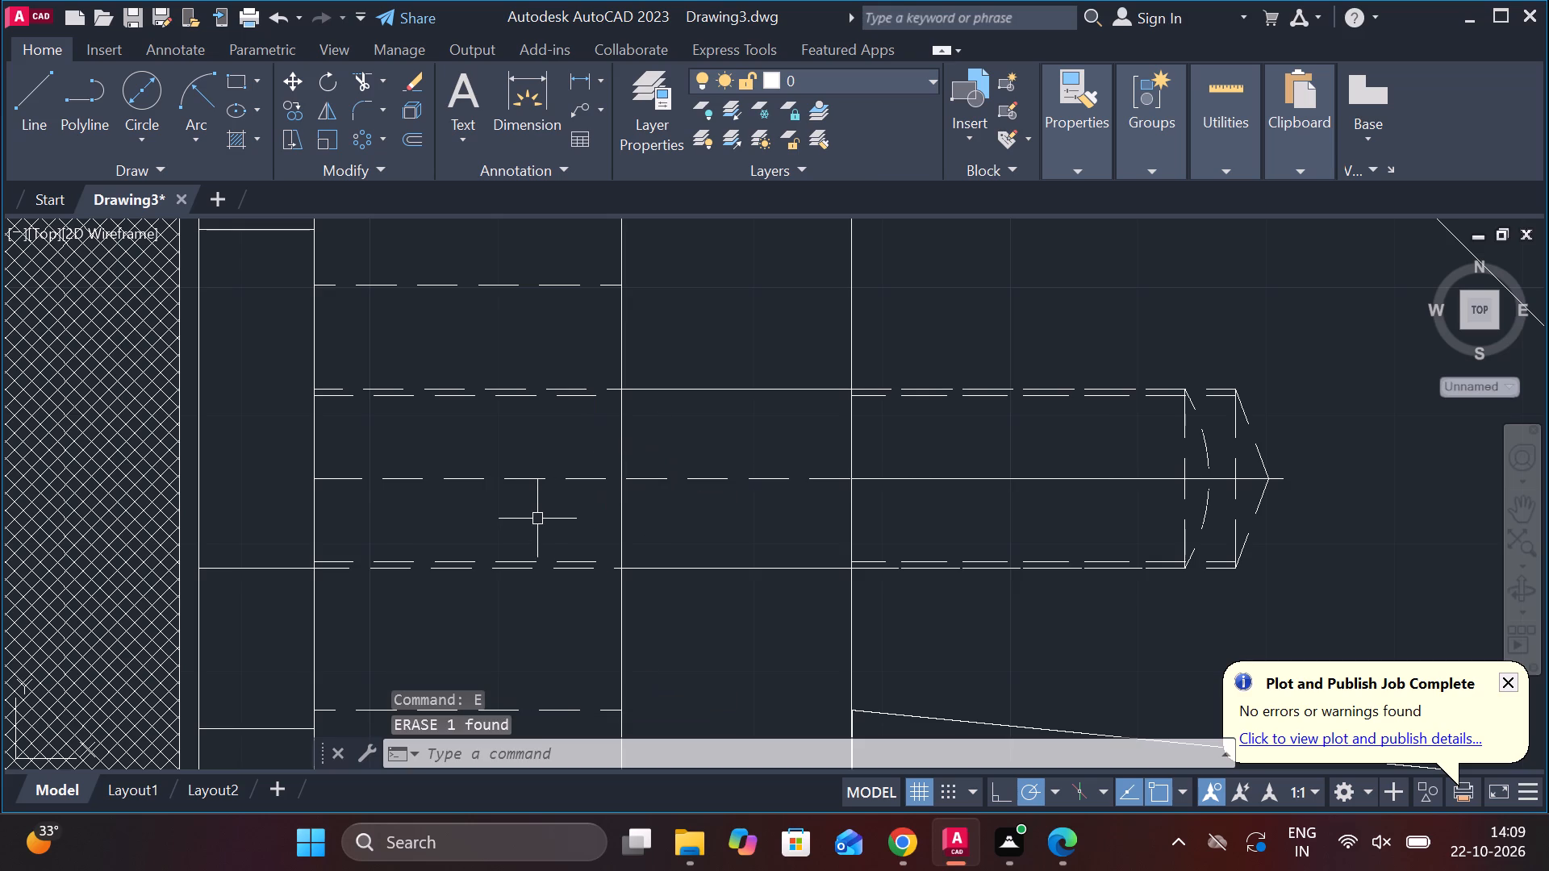
# Extend the rod's two dashed inner thread lines in the upright wall to the wall's face at the recess.
pyautogui.write('EX')
pyautogui.press('space')
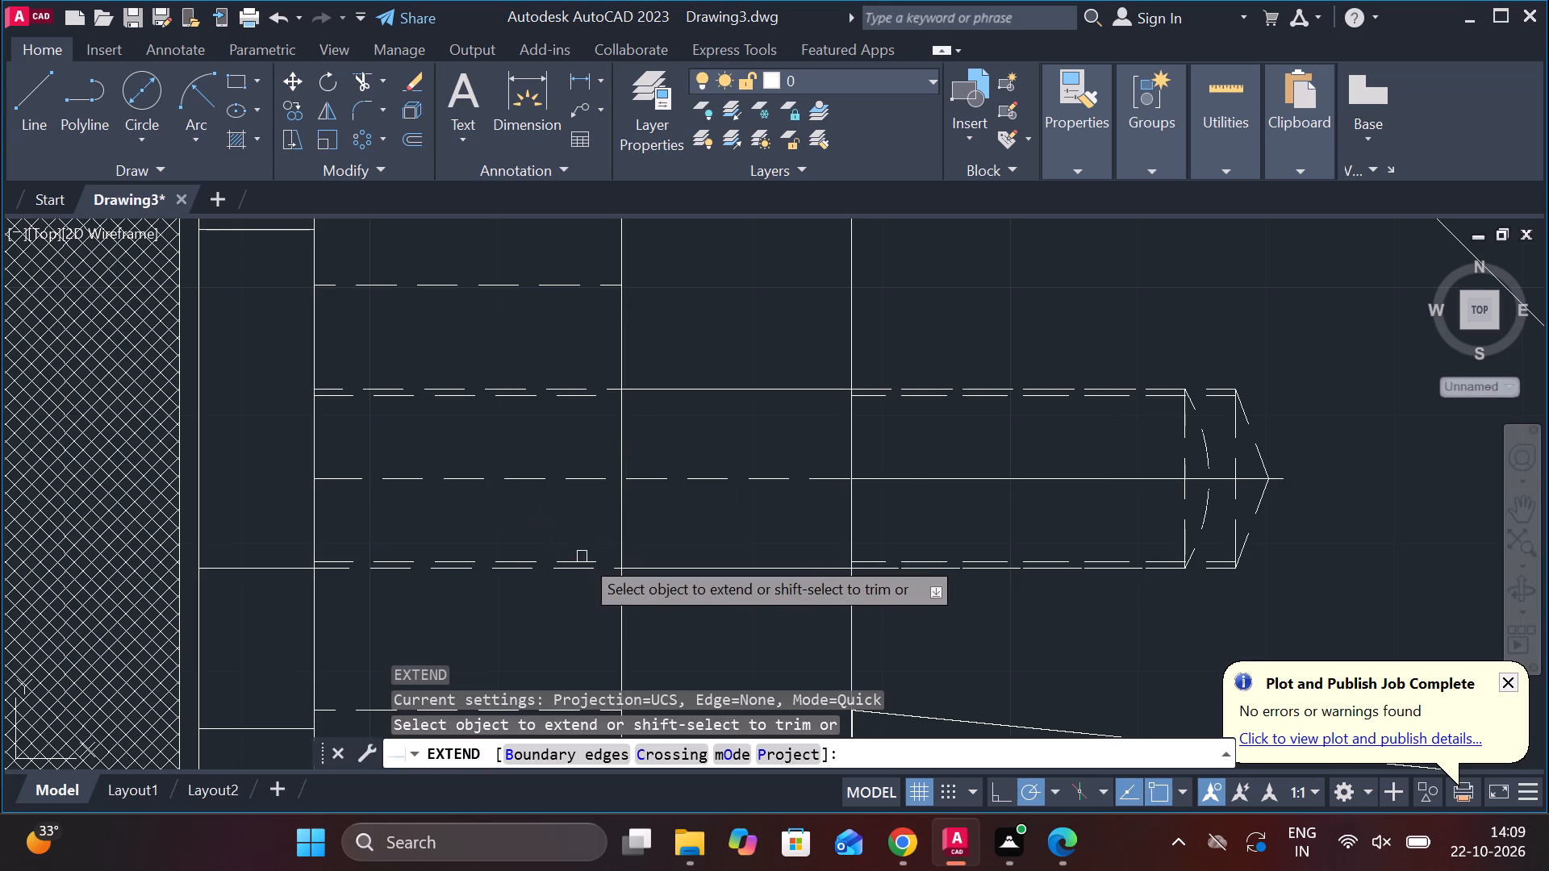
pyautogui.click(582, 558)
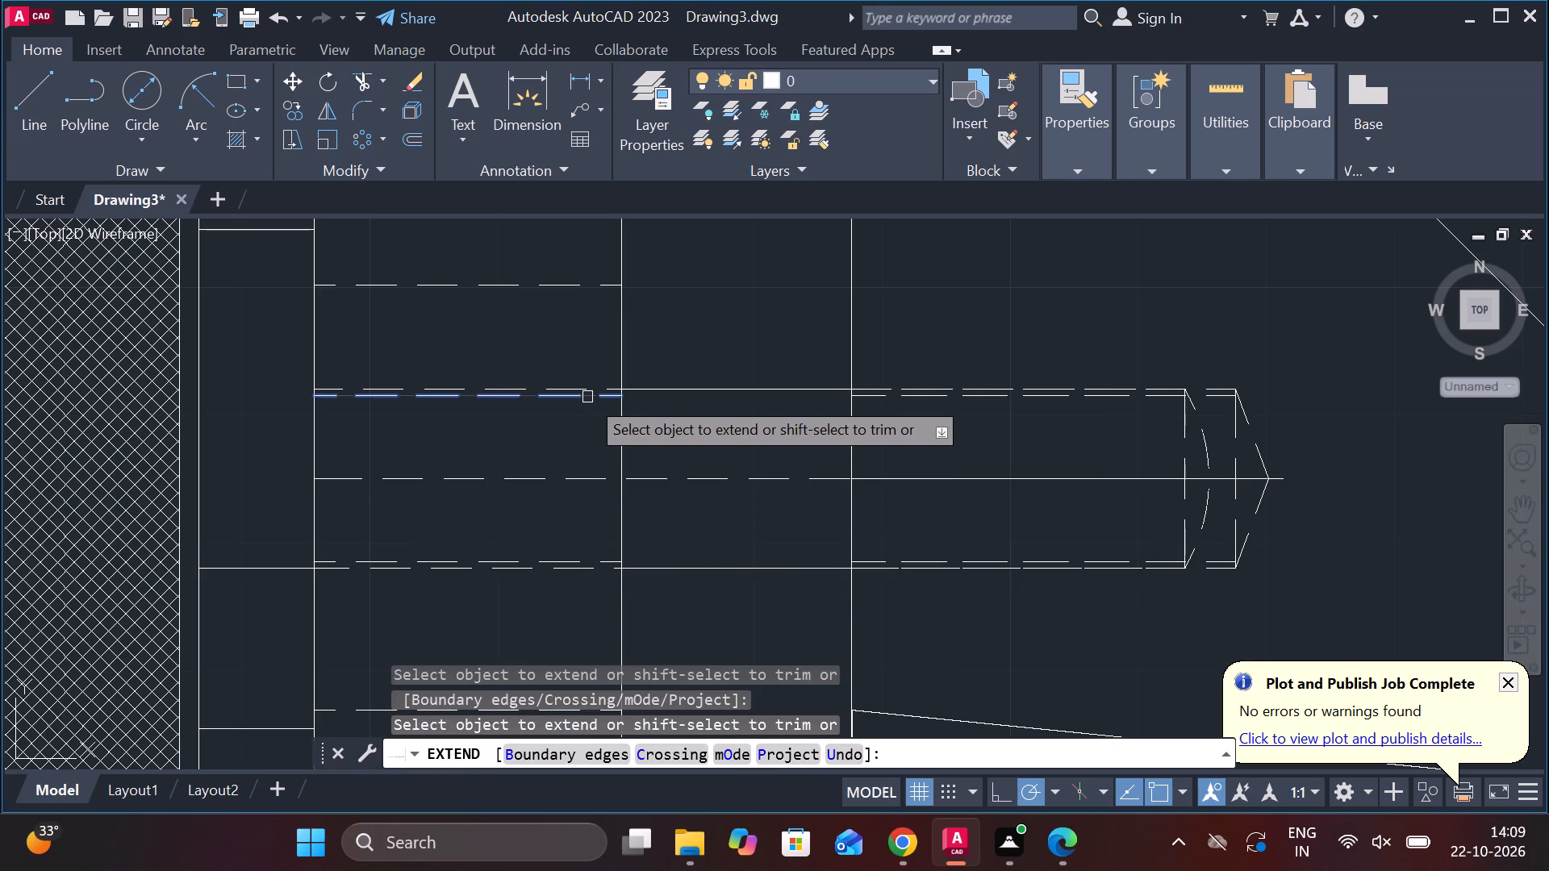
pyautogui.click(587, 397)
pyautogui.scroll(-2, 601, 402)
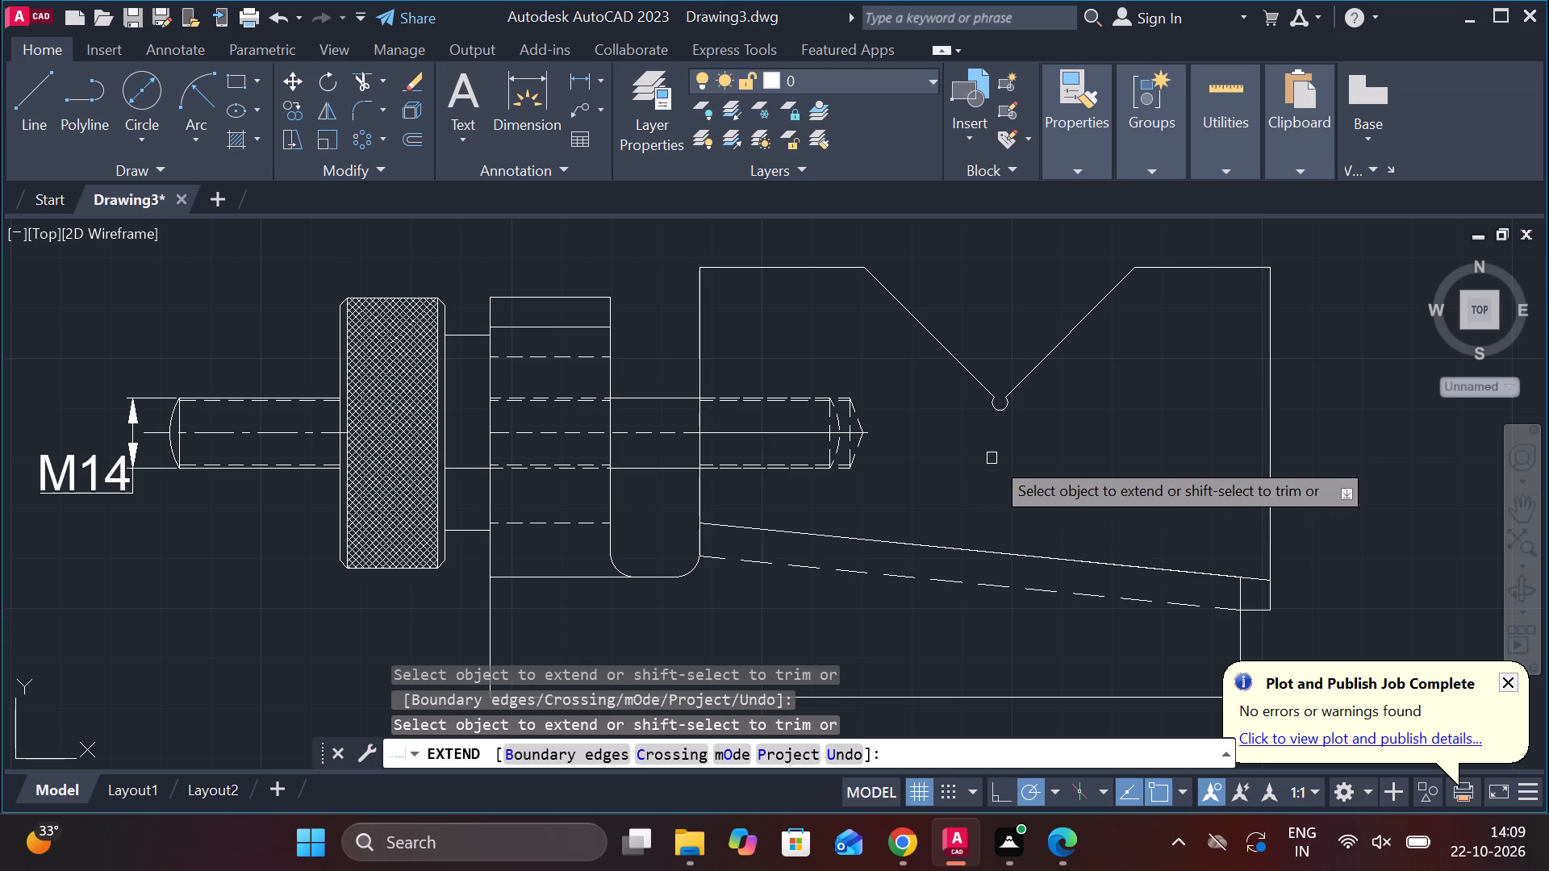
pyautogui.press('Escape')
# Add a horizontal linear dimension across the upright wall's top edge, placed above the wall.
pyautogui.click(581, 87)
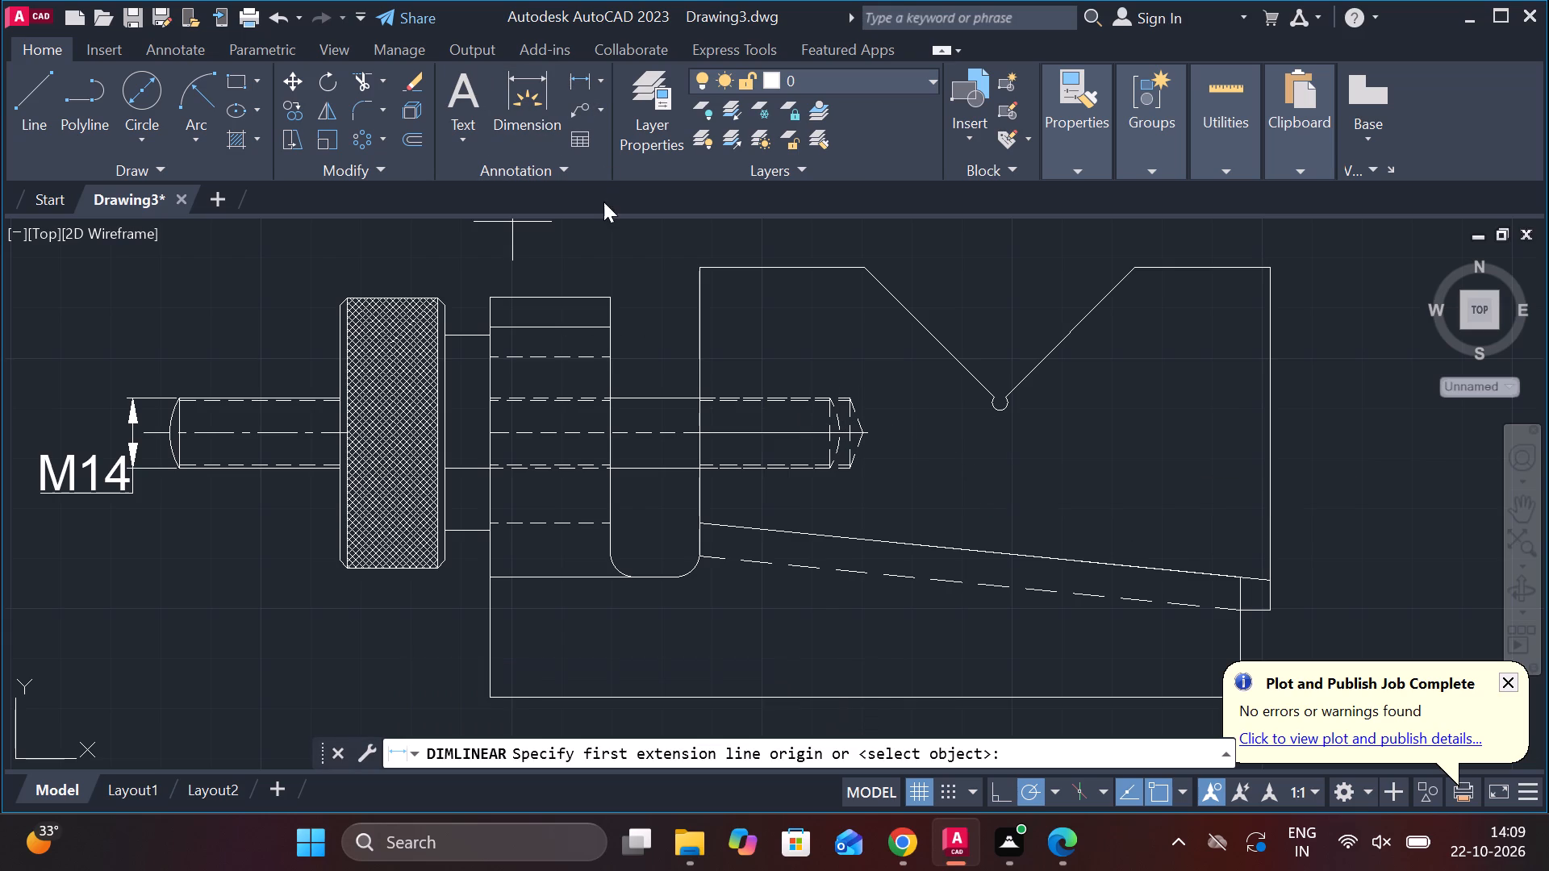
pyautogui.click(486, 302)
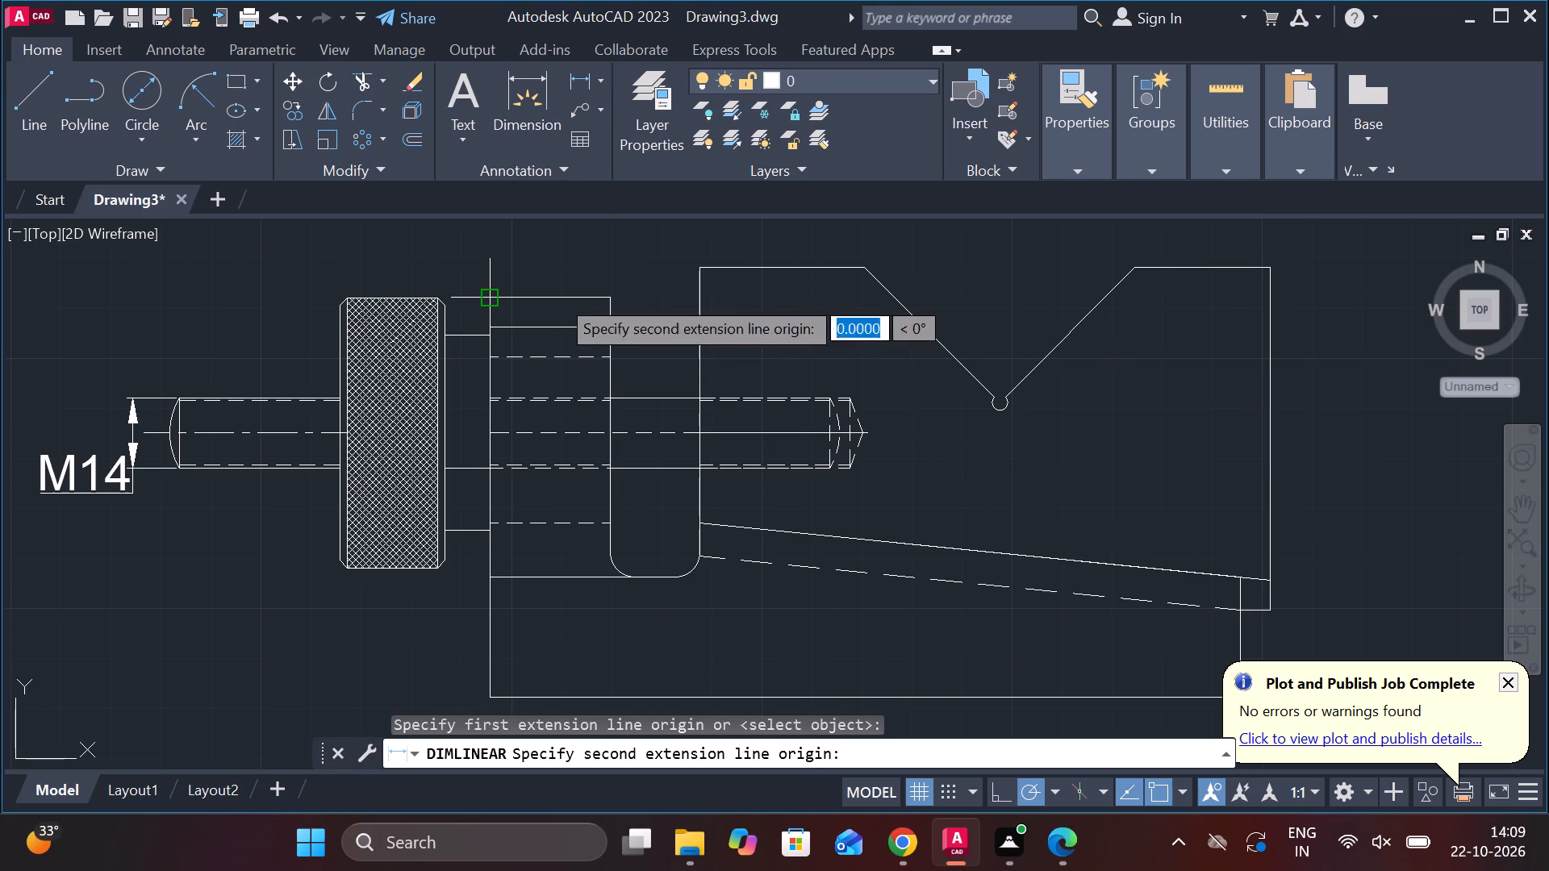
pyautogui.click(603, 302)
pyautogui.moveTo(599, 242); pyautogui.dragTo(604, 403, button='middle')
pyautogui.click(588, 367)
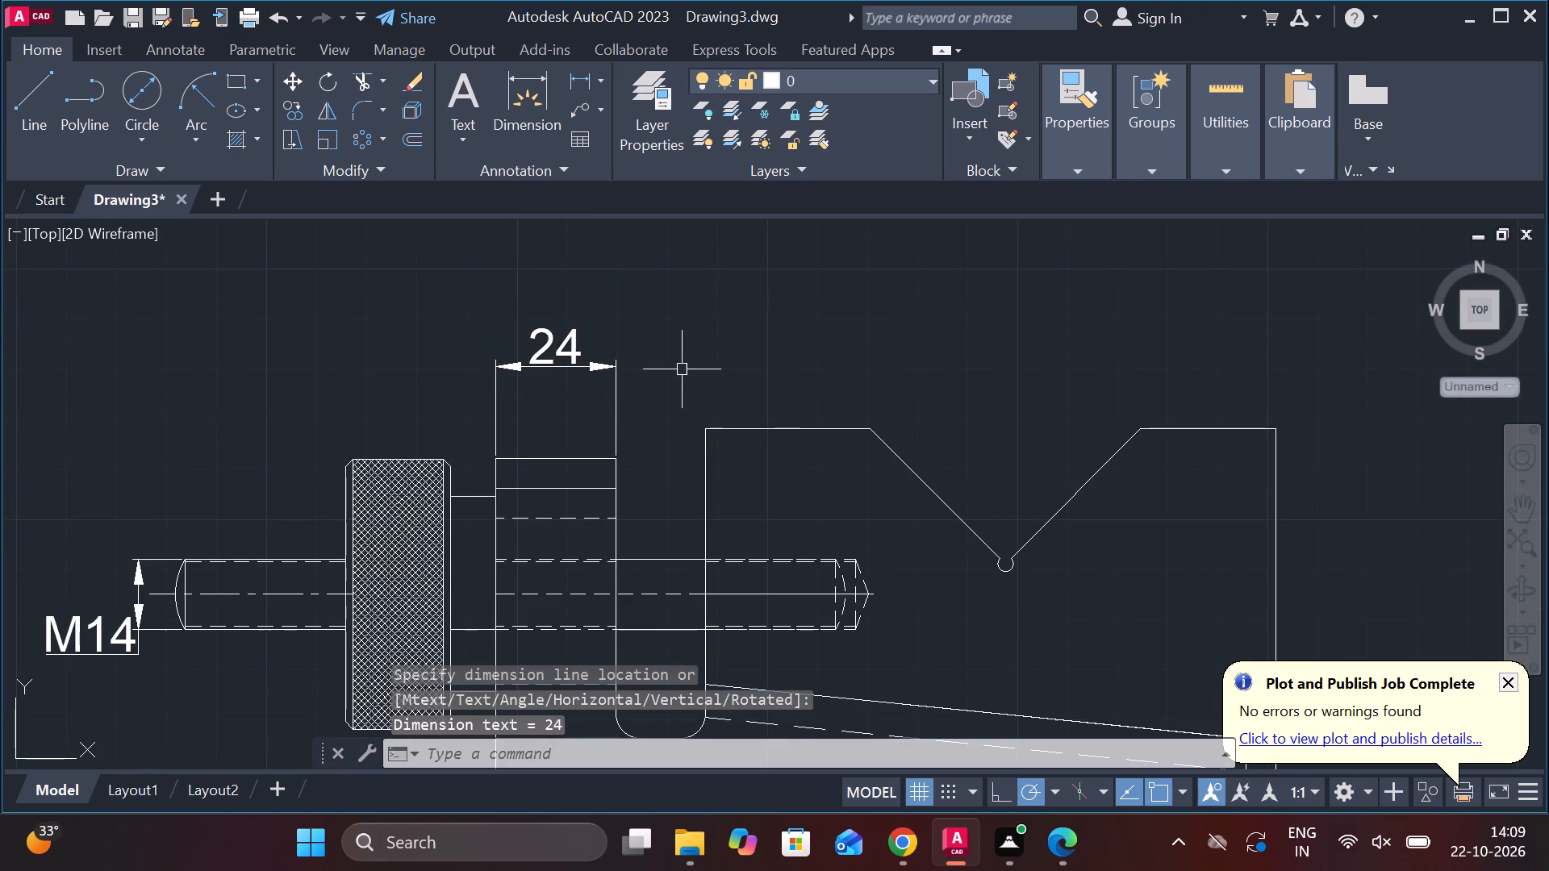
# Add a horizontal linear dimension along the base's full bottom edge, placed below the front view.
pyautogui.scroll(-1, 683, 369)
pyautogui.moveTo(724, 561); pyautogui.dragTo(626, 347, button='middle')
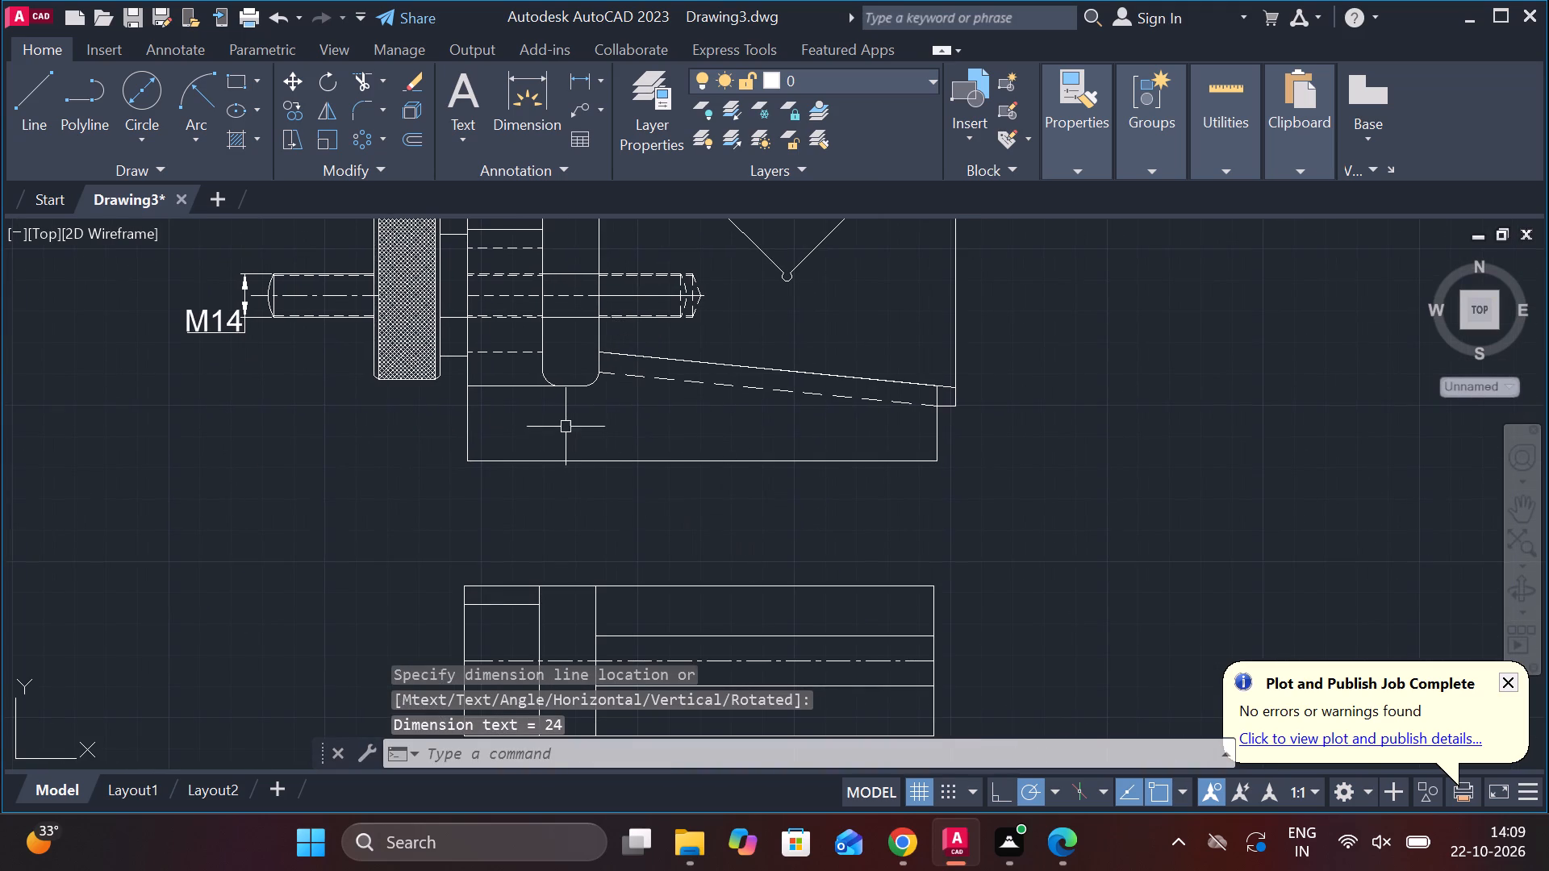
pyautogui.press('space')
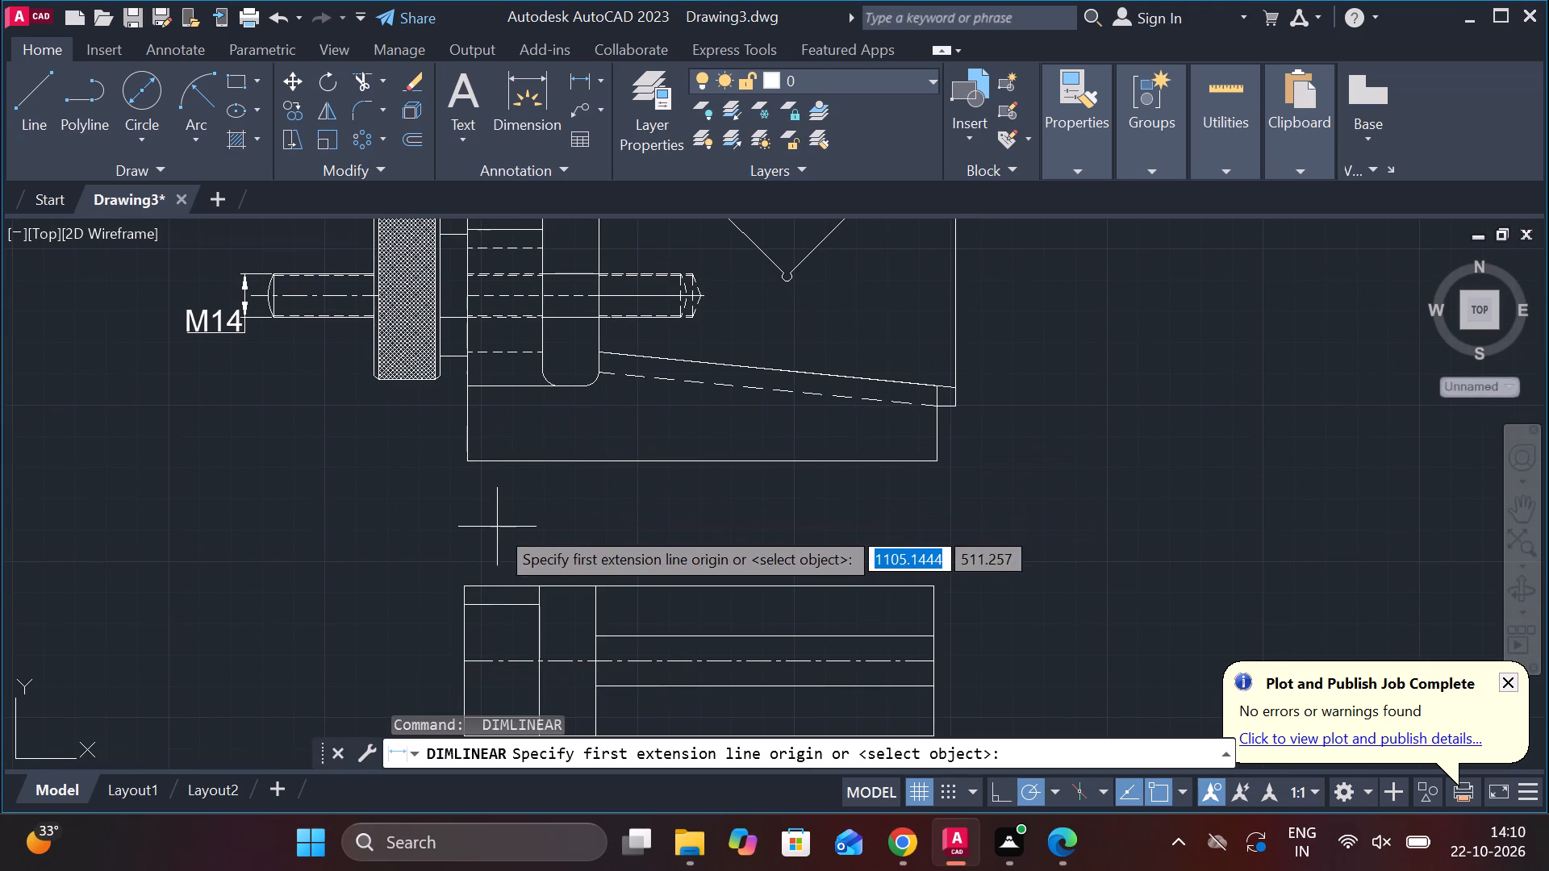
pyautogui.click(460, 473)
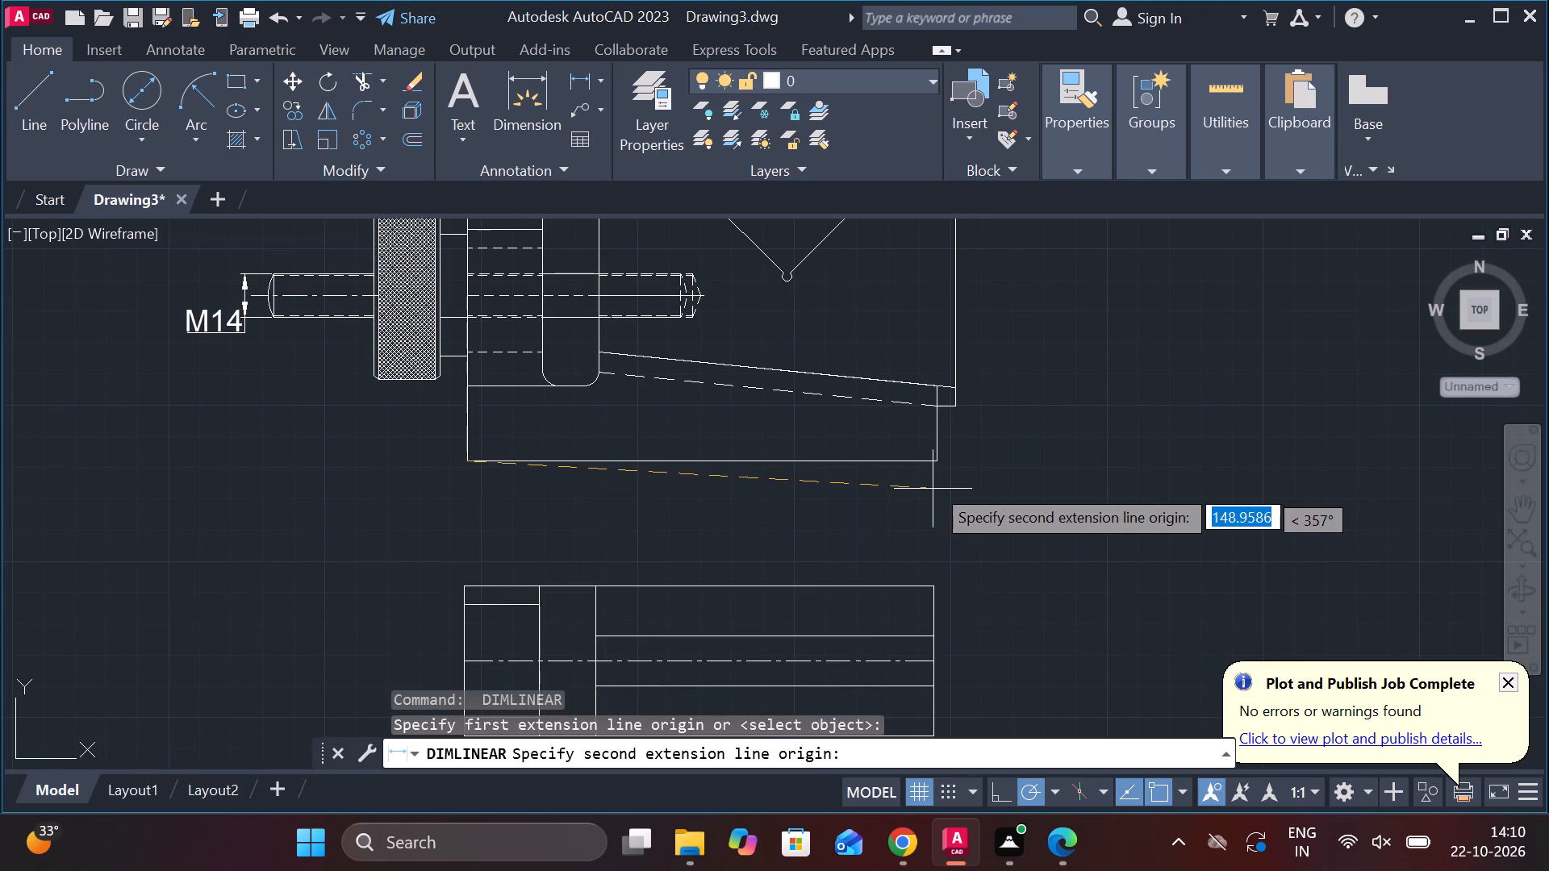
pyautogui.click(933, 464)
pyautogui.click(745, 511)
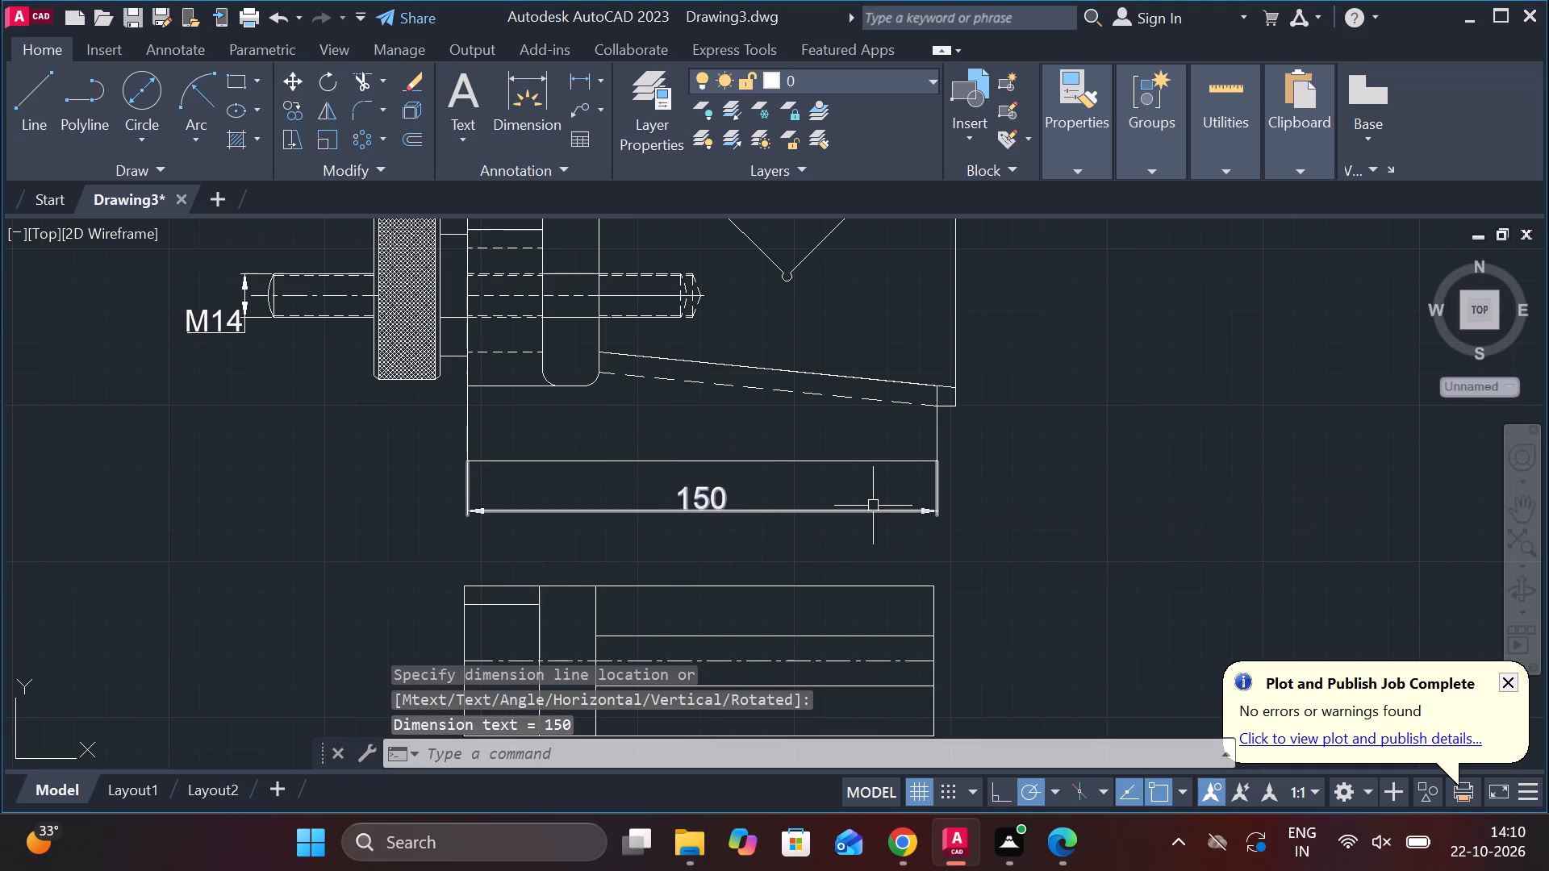
# Erase the entire top view that lies below the combined front view.
pyautogui.scroll(-2, 874, 506)
pyautogui.scroll(2, 887, 535)
pyautogui.moveTo(925, 580); pyautogui.dragTo(910, 517, button='middle')
pyautogui.moveTo(957, 640); pyautogui.dragTo(914, 633)
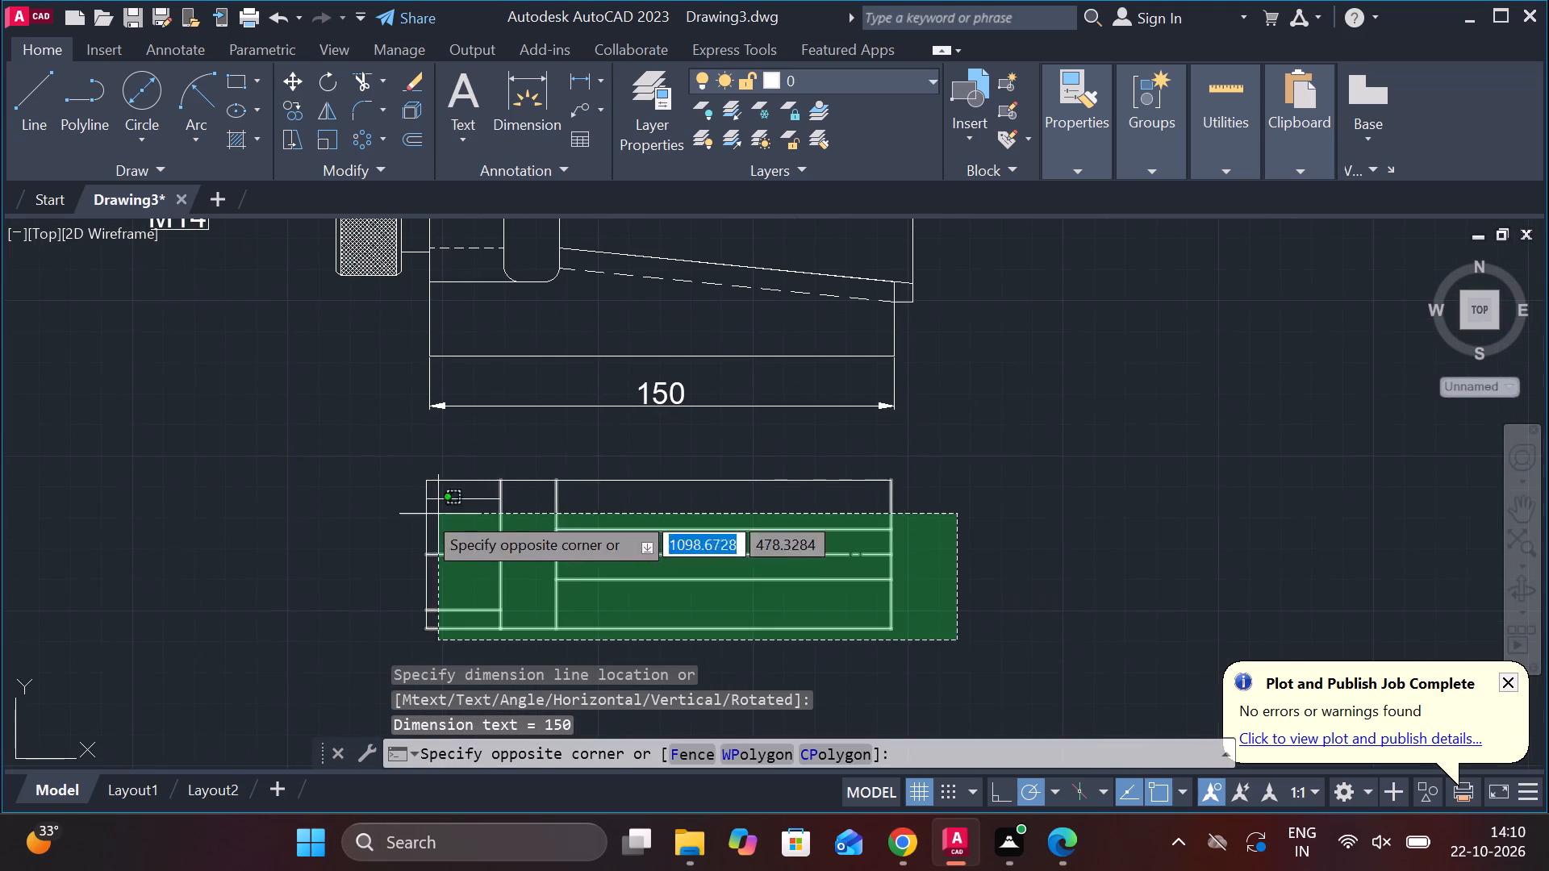
pyautogui.click(375, 475)
pyautogui.write('E')
pyautogui.press('space')
# Erase the remaining side view with the central hole that stands beside the combined front view.
pyautogui.scroll(-2, 616, 525)
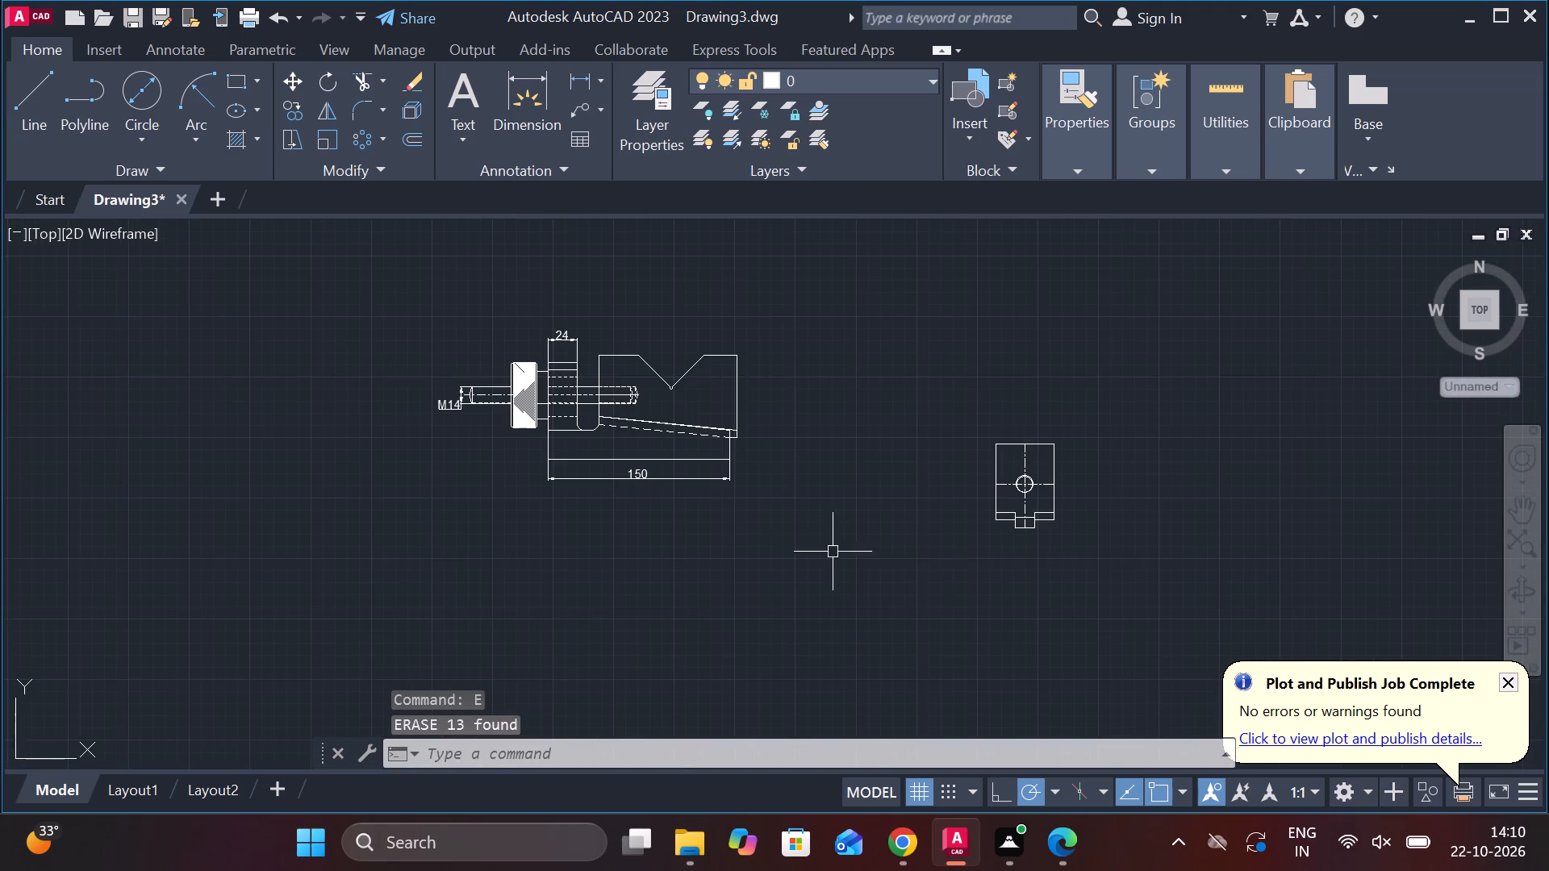
pyautogui.moveTo(1112, 564); pyautogui.dragTo(1092, 545)
pyautogui.click(942, 375)
pyautogui.write('E')
pyautogui.press('space')
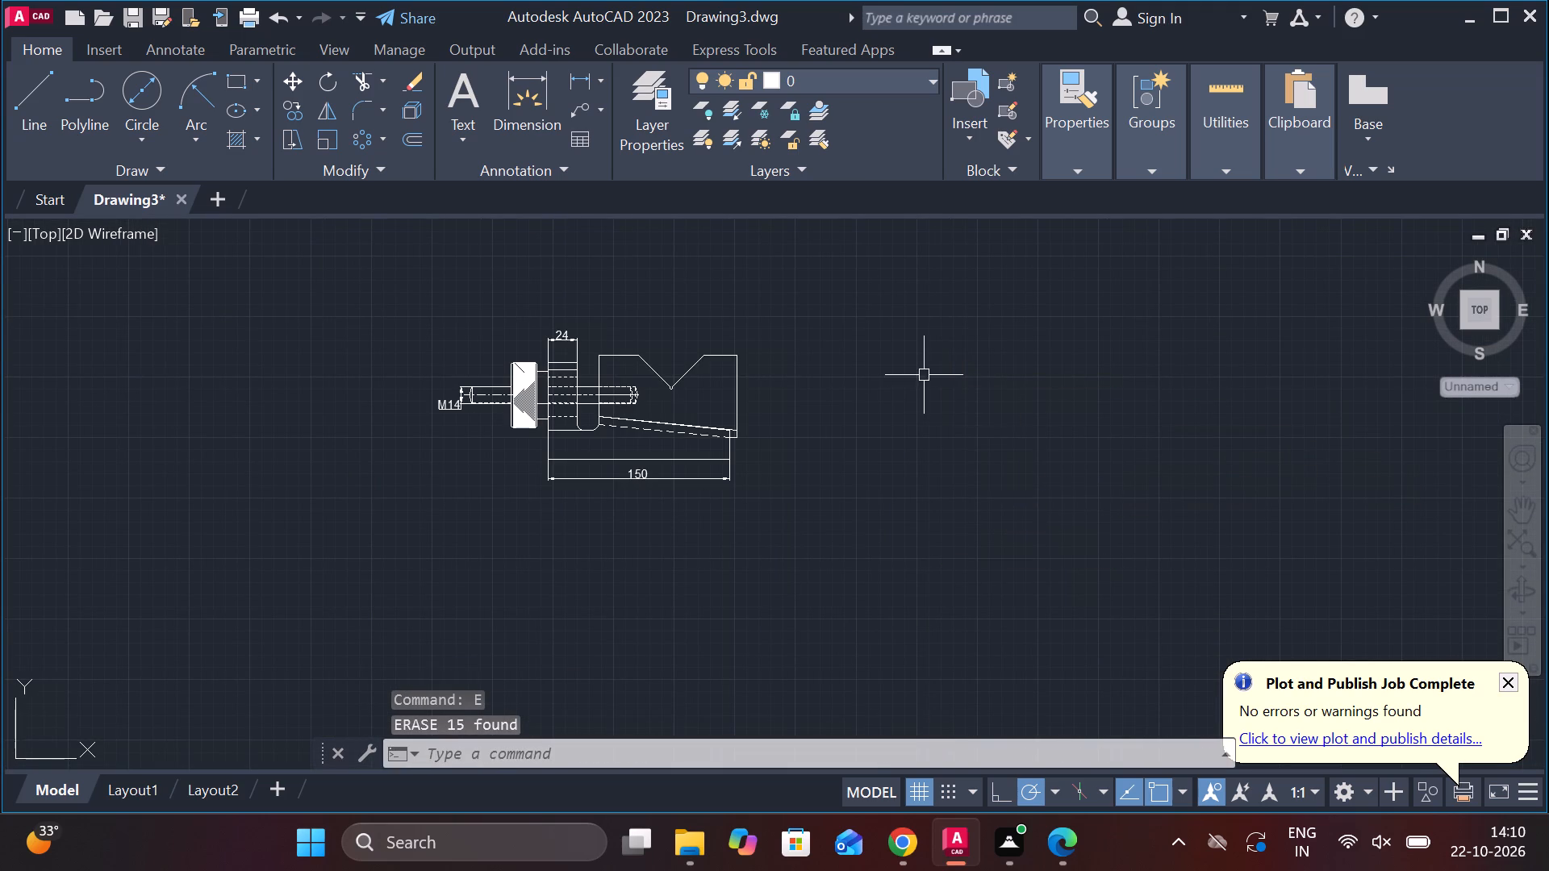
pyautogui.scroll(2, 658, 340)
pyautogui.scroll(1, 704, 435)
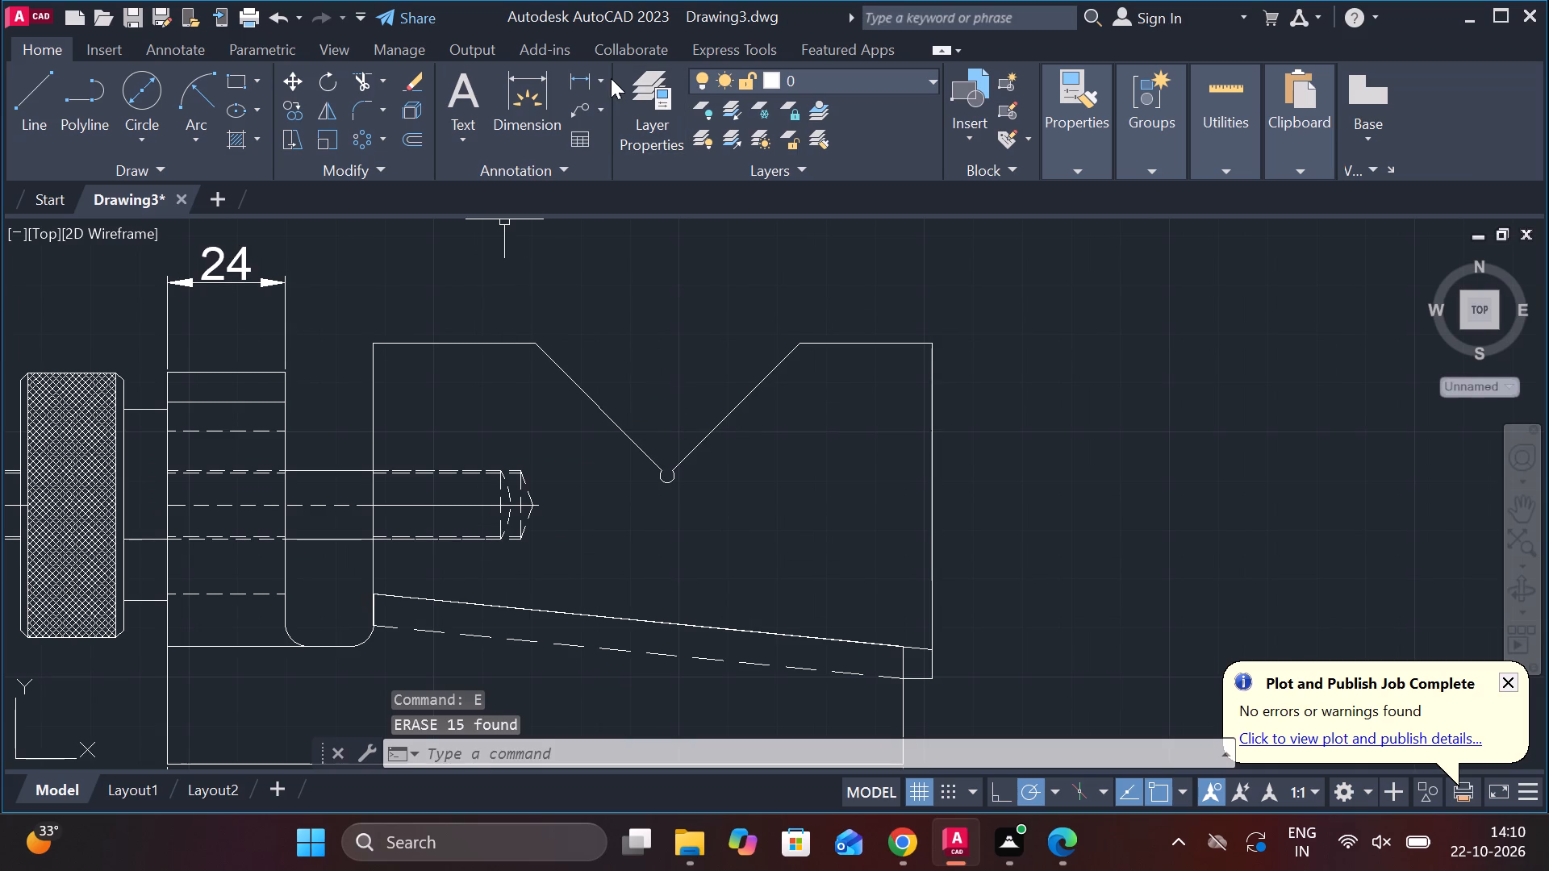
# Add an angular dimension between the two sloped sides of the V-groove, placed inside the groove's opening.
pyautogui.click(603, 77)
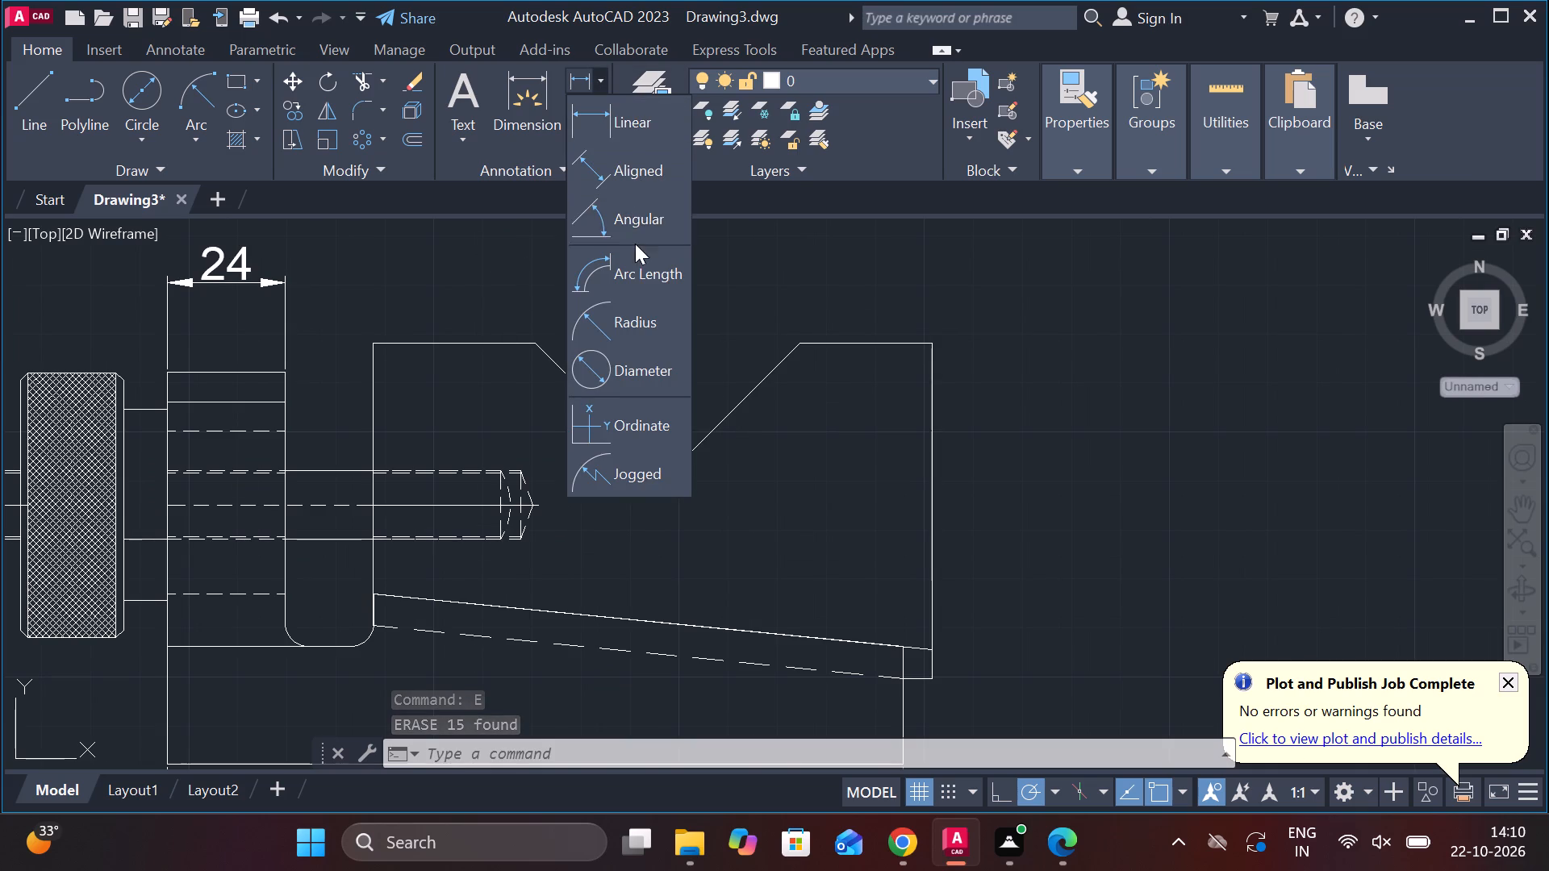
pyautogui.click(630, 219)
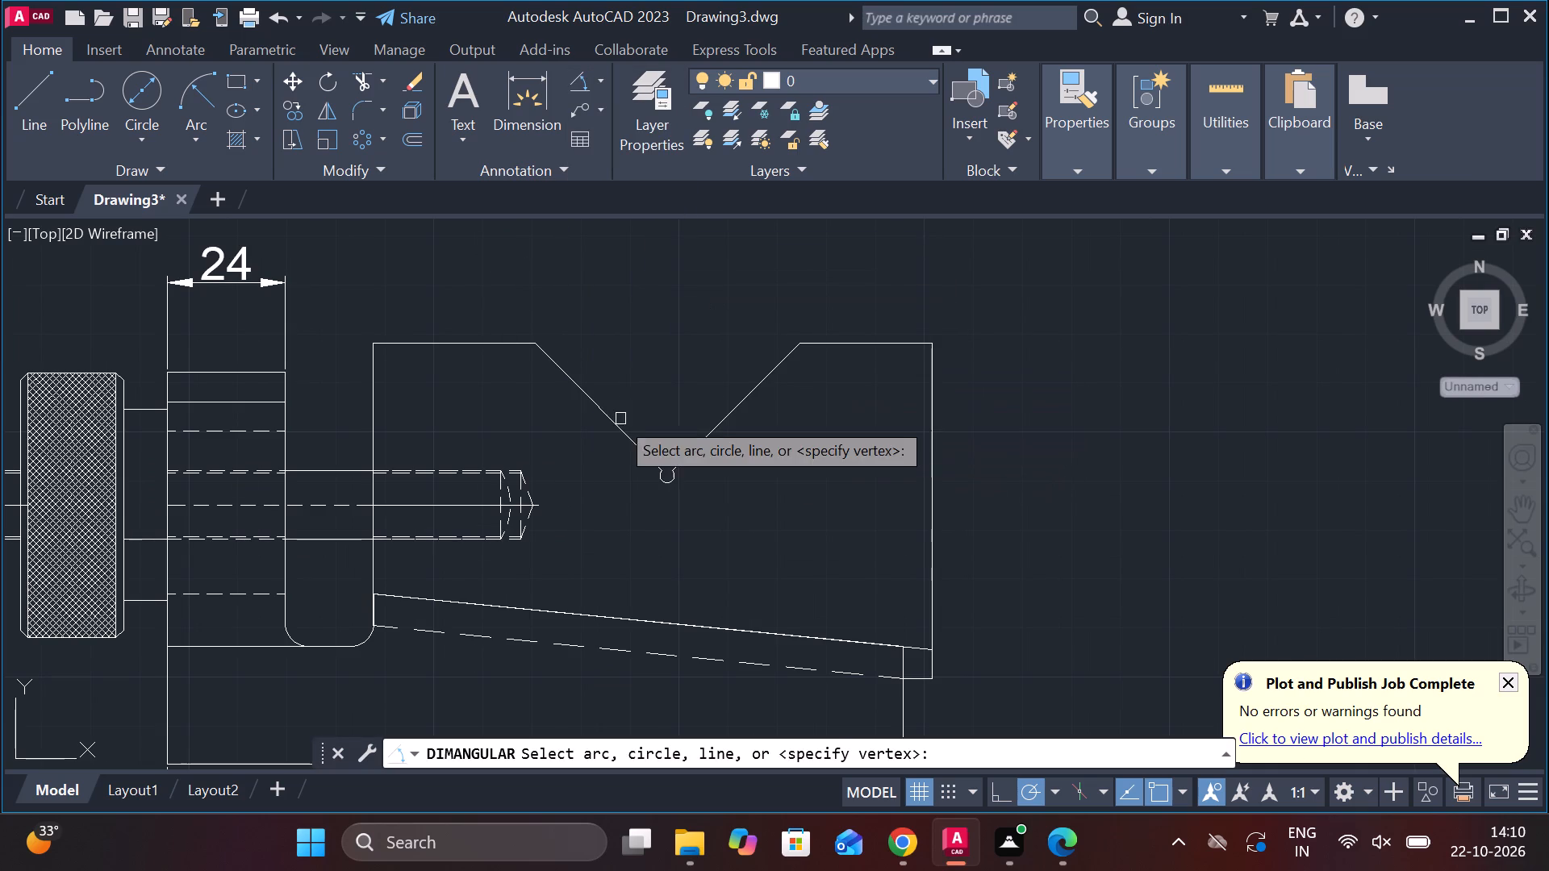
pyautogui.click(612, 416)
pyautogui.click(729, 415)
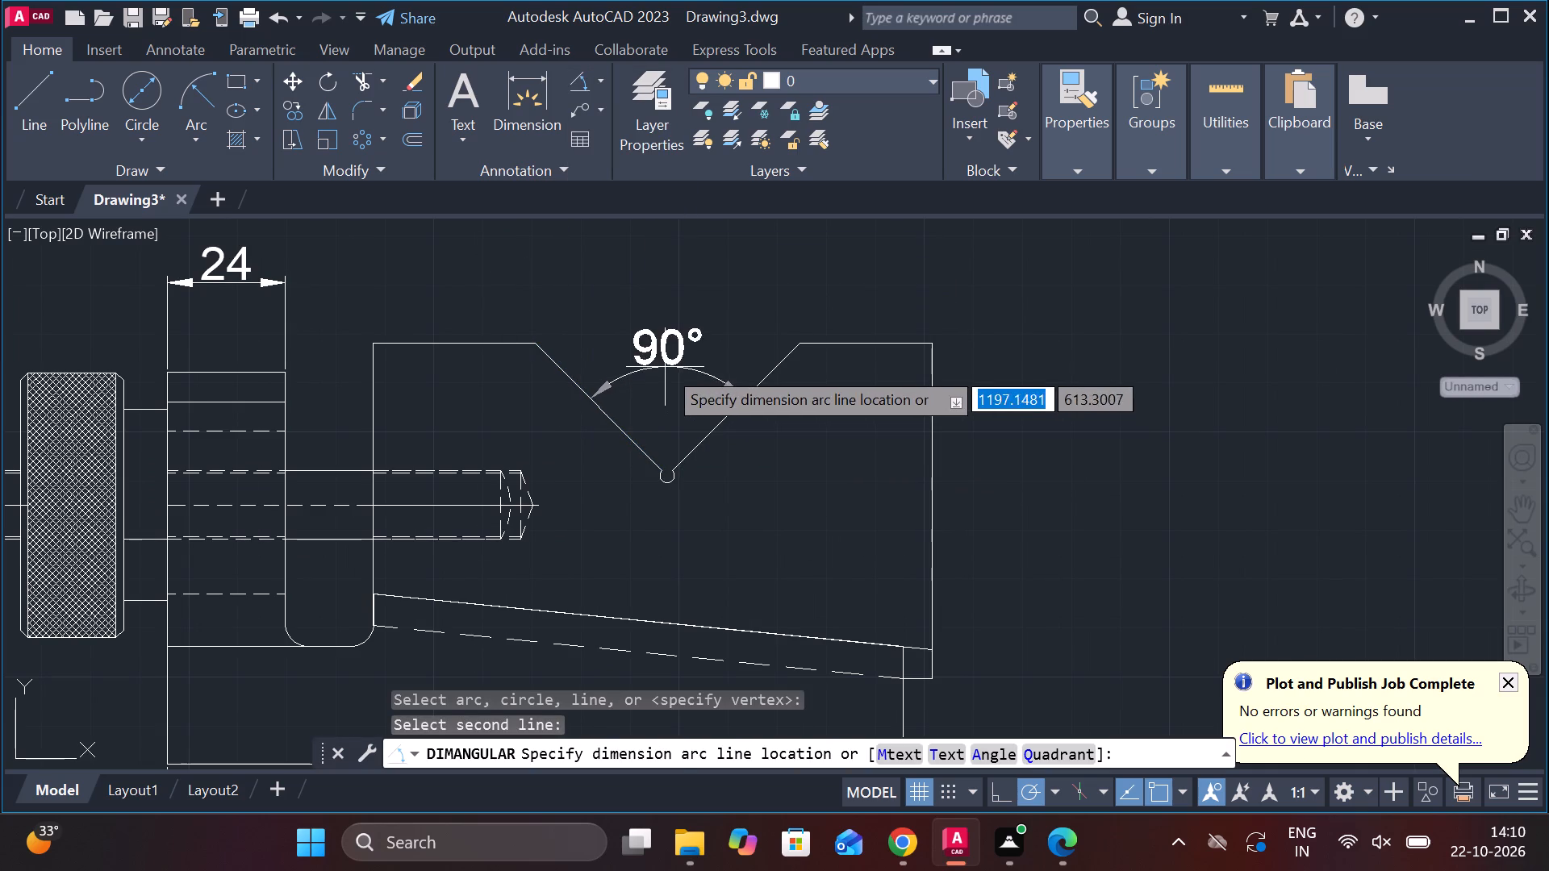
pyautogui.click(665, 367)
# Add a horizontal linear dimension from the V-block's upper-left corner to the centre of the groove's relief circle, placed above the block.
pyautogui.click(599, 77)
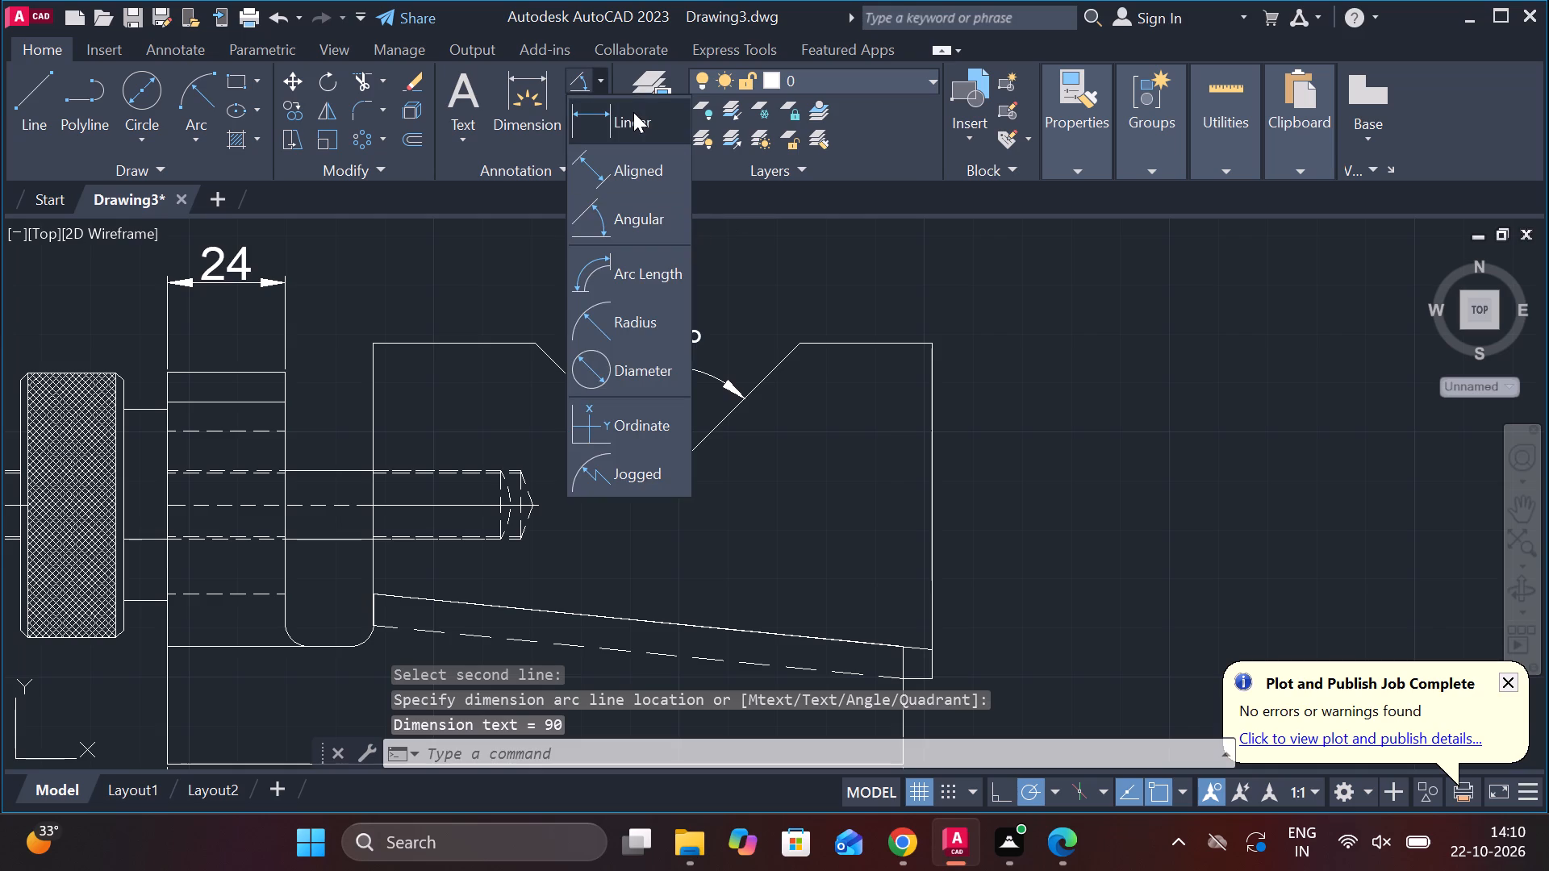
pyautogui.click(633, 112)
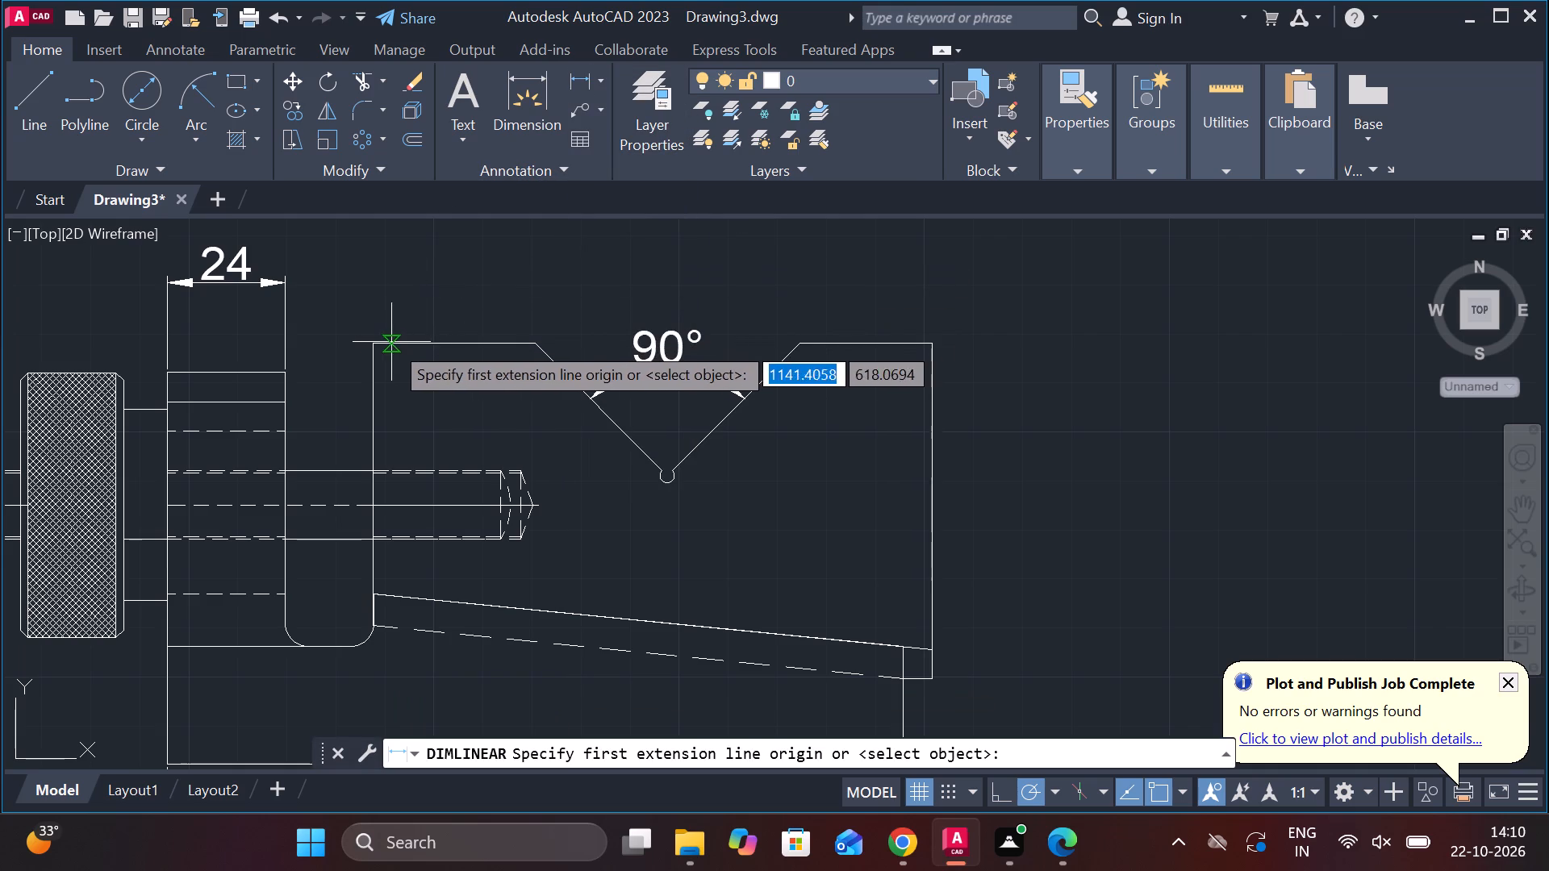
pyautogui.click(377, 342)
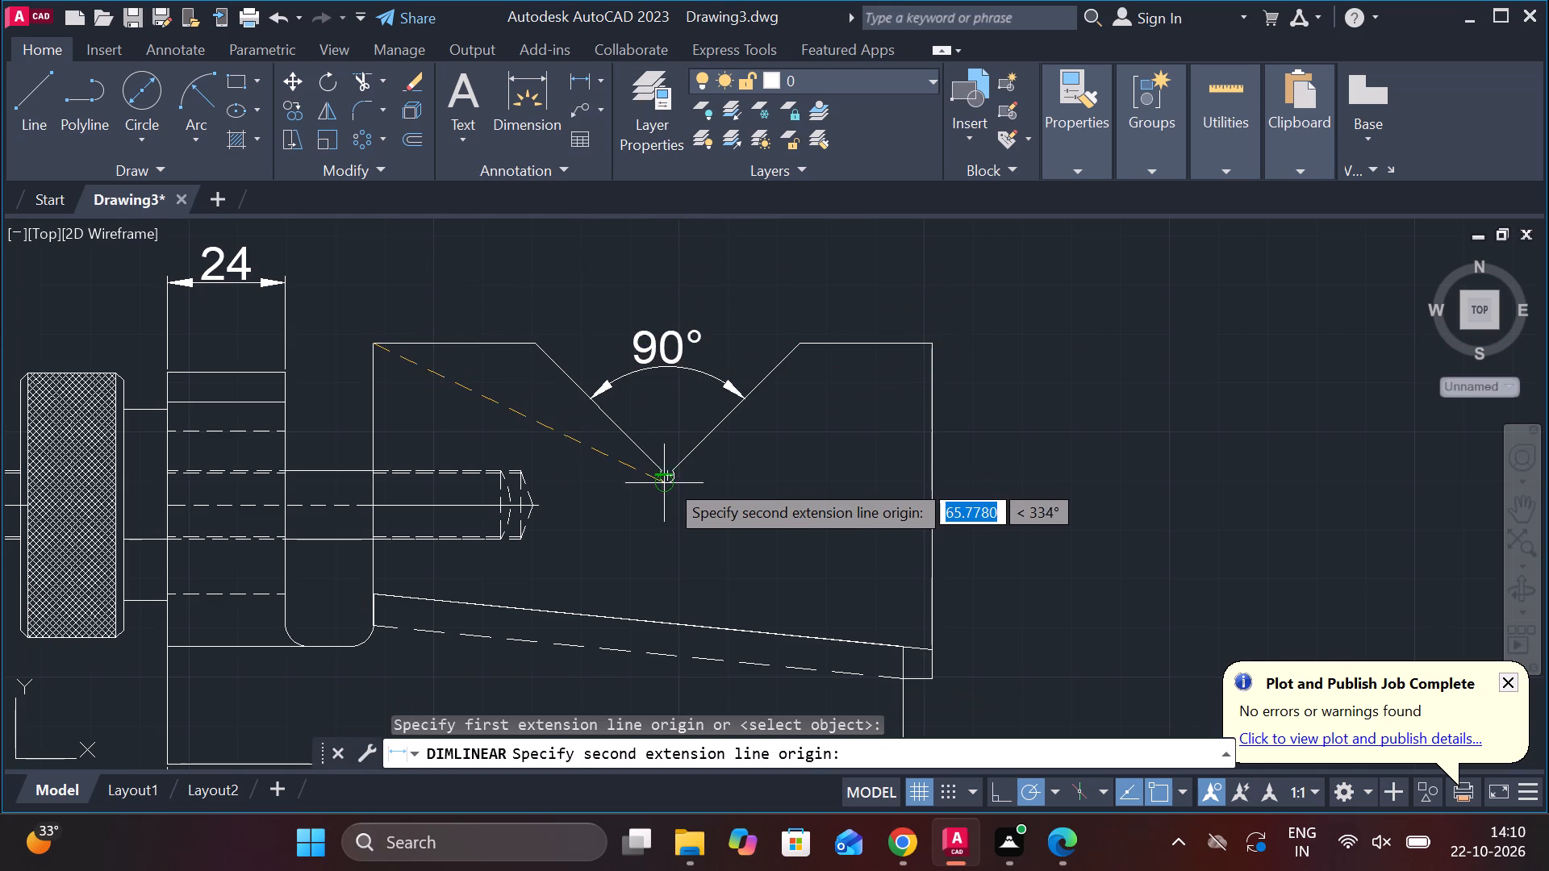
pyautogui.scroll(3, 666, 479)
pyautogui.click(653, 465)
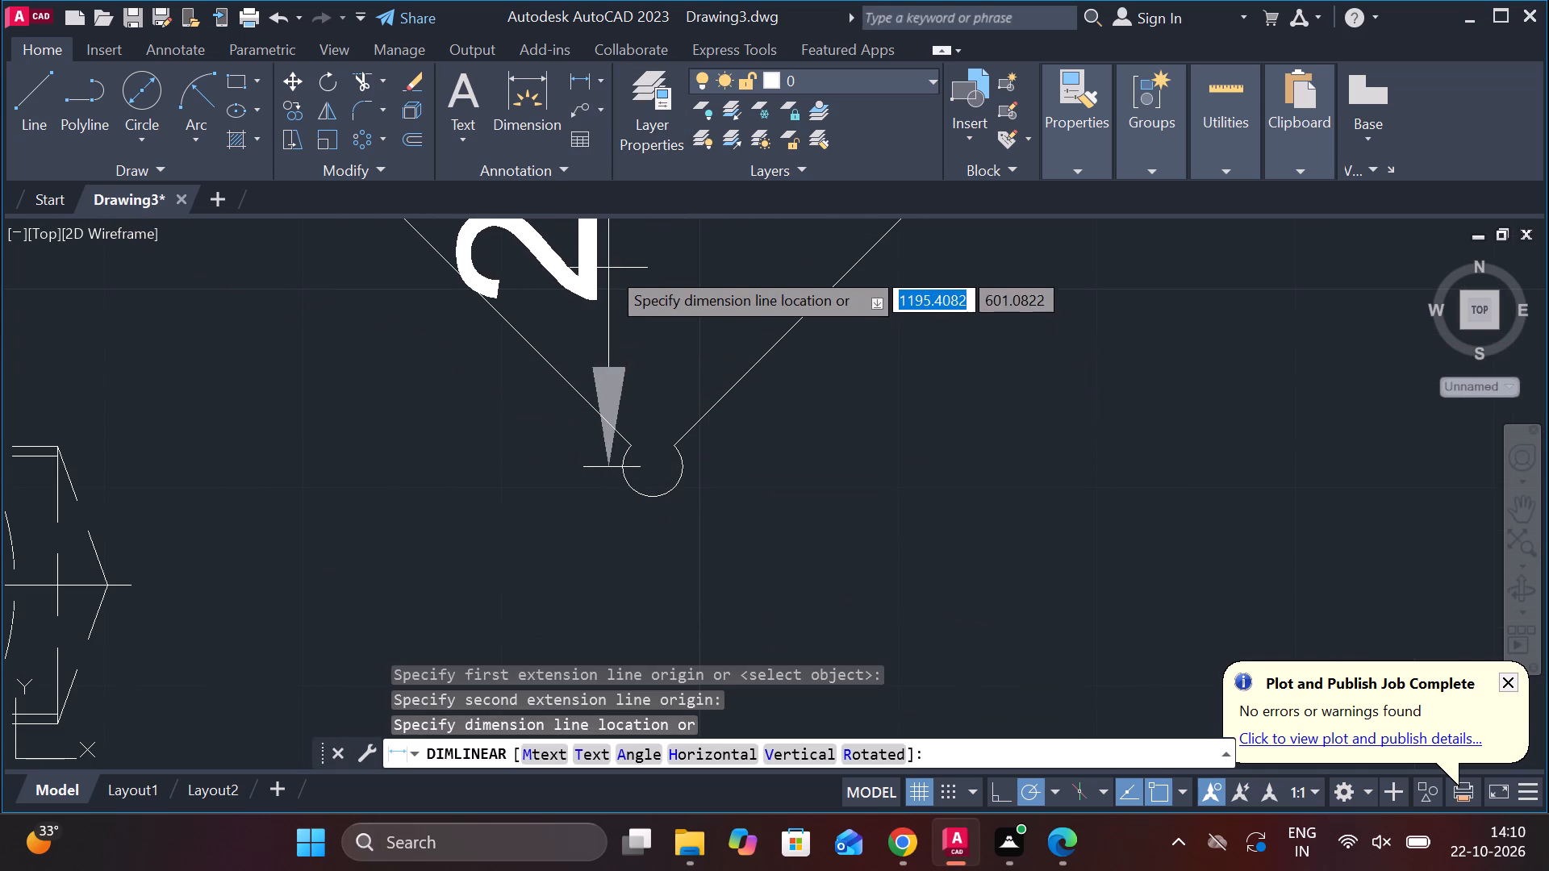
pyautogui.moveTo(641, 331); pyautogui.dragTo(671, 502, button='middle')
pyautogui.scroll(-2, 641, 356)
pyautogui.moveTo(628, 406); pyautogui.dragTo(666, 666, button='middle')
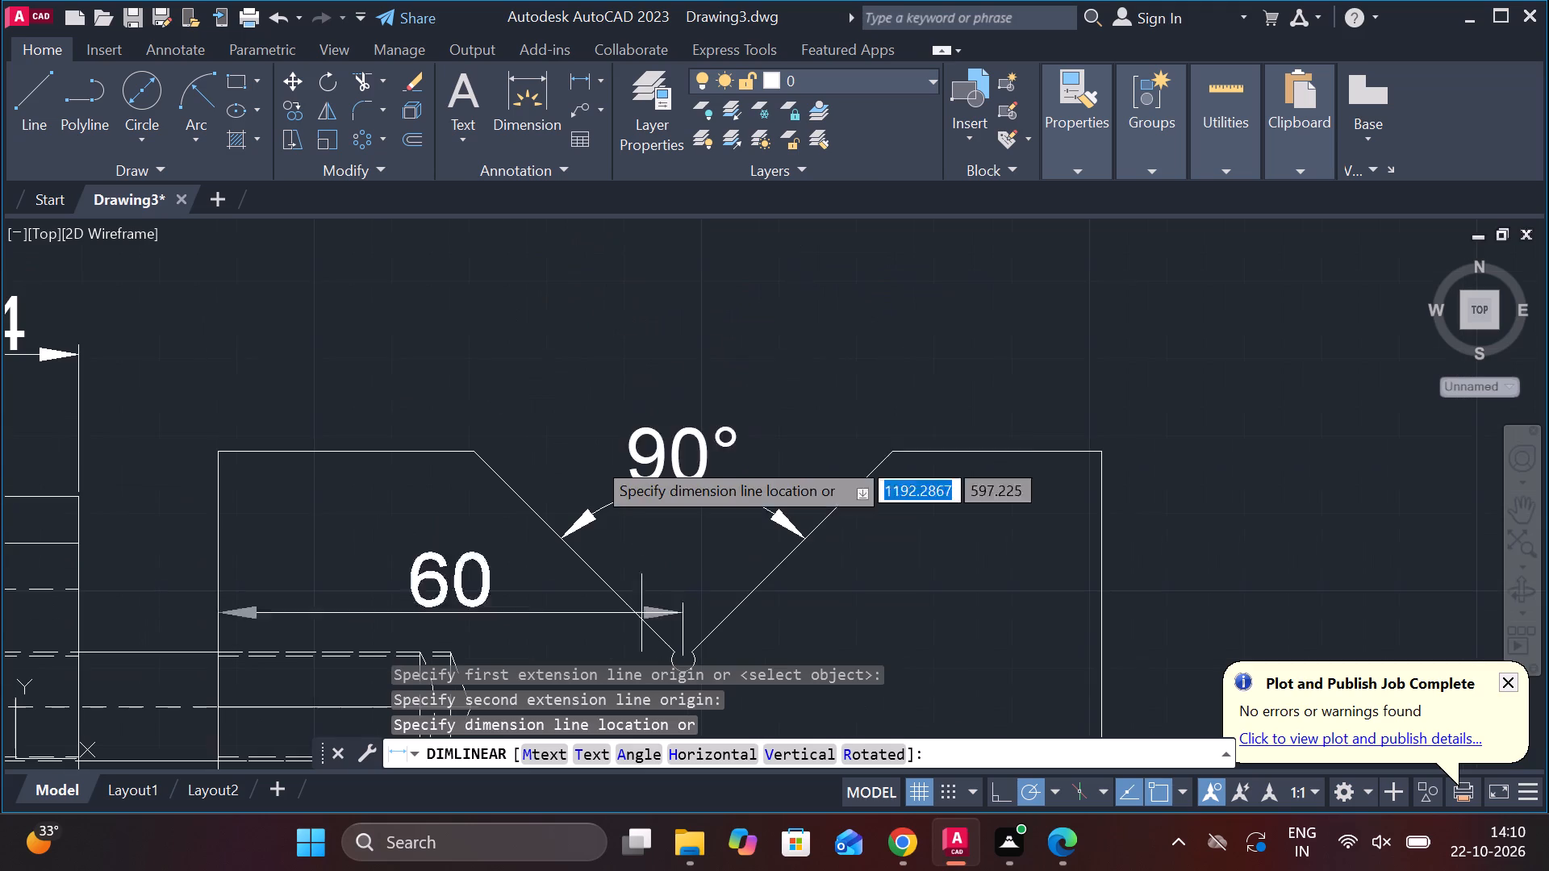
pyautogui.click(588, 352)
# Add a horizontal linear dimension from the V-groove's centreline to the block's upper-right corner, in line with the neighbouring dimension above the block.
pyautogui.press('space')
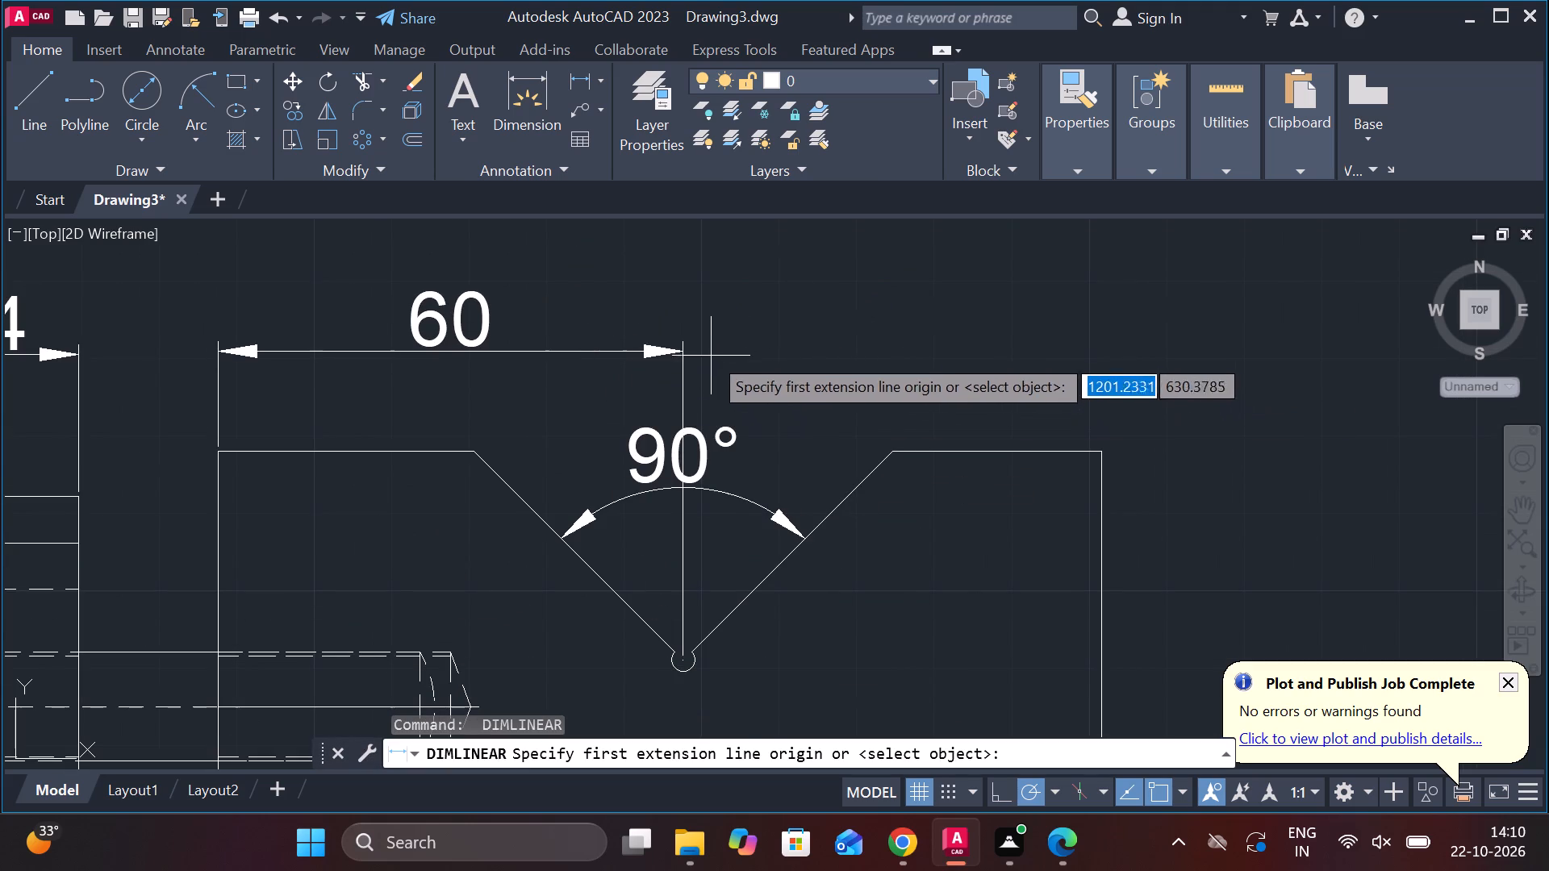
pyautogui.click(685, 348)
pyautogui.click(1107, 448)
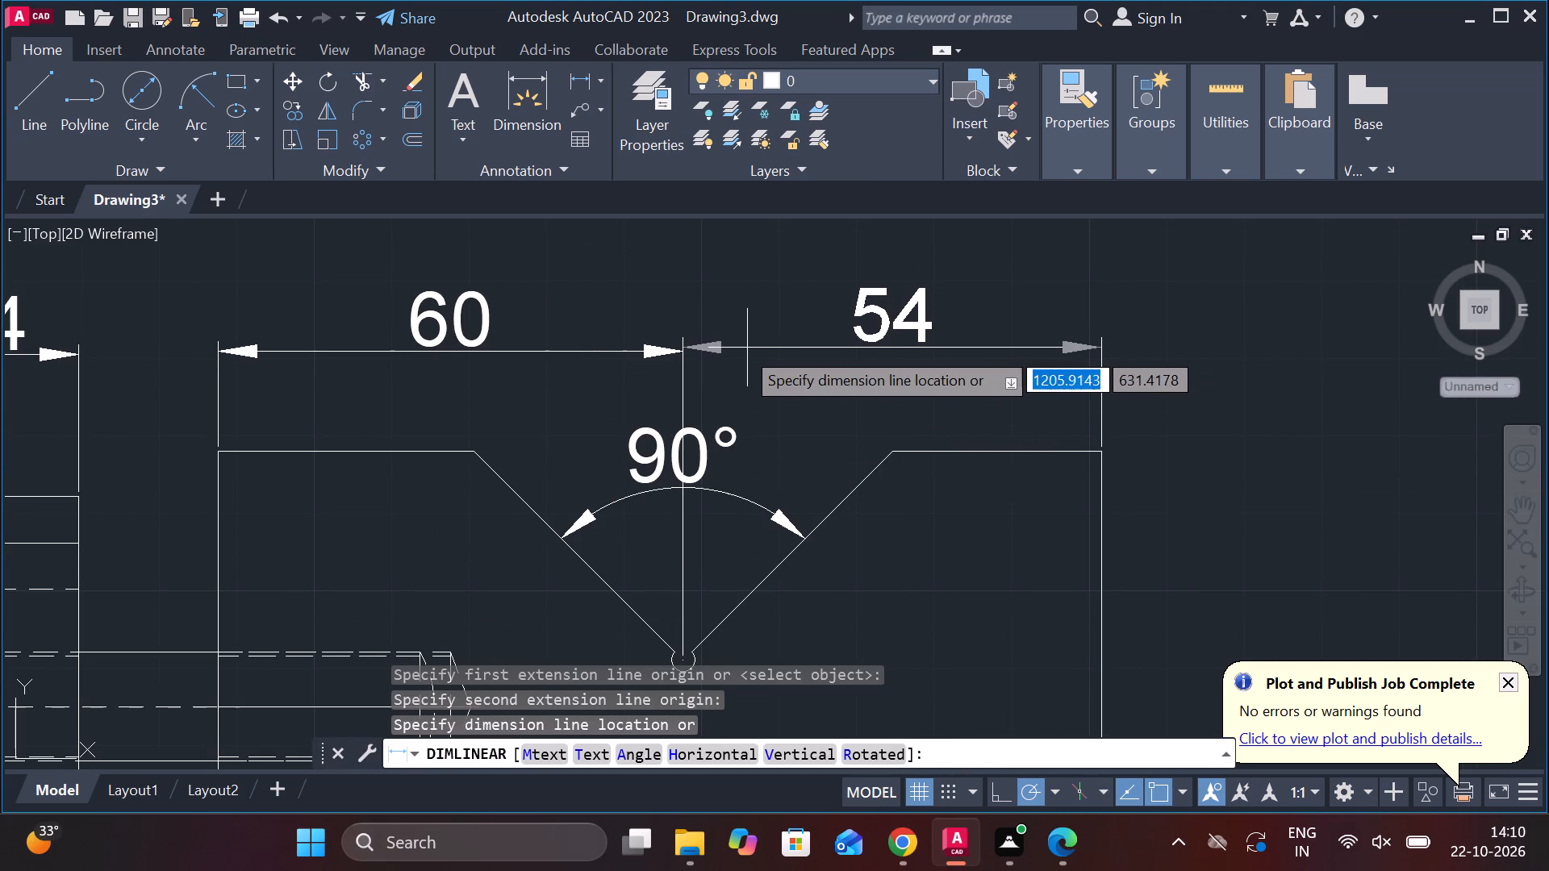
pyautogui.click(688, 353)
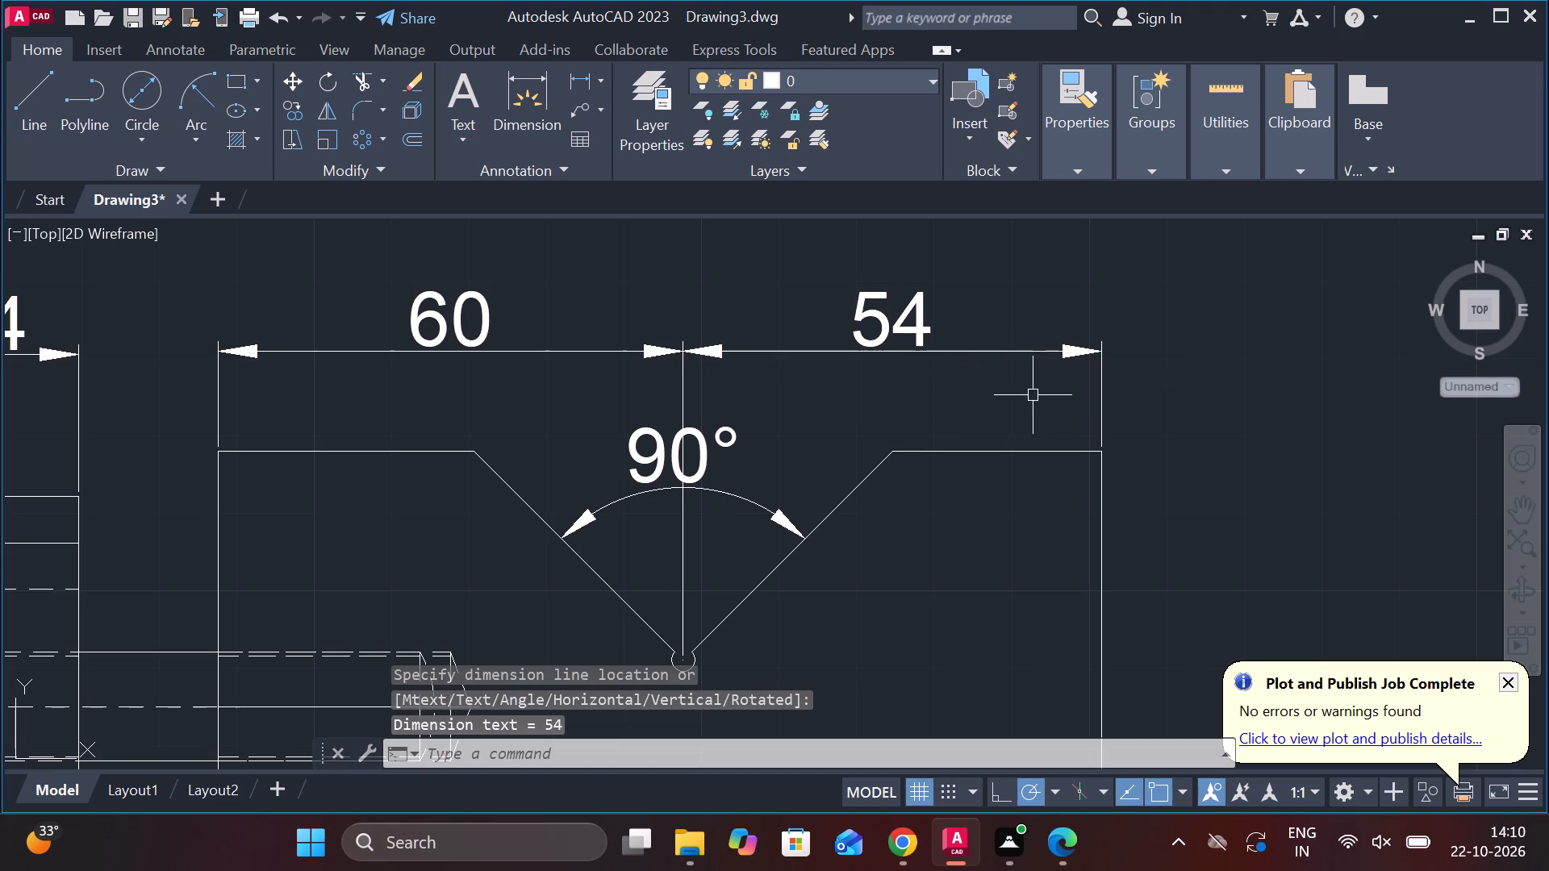
# Add a horizontal linear dimension across the width of the round-cornered part between the wall and the V-block, placed below it.
pyautogui.click(572, 90)
pyautogui.scroll(-2, 948, 381)
pyautogui.moveTo(936, 510); pyautogui.dragTo(909, 508, button='middle')
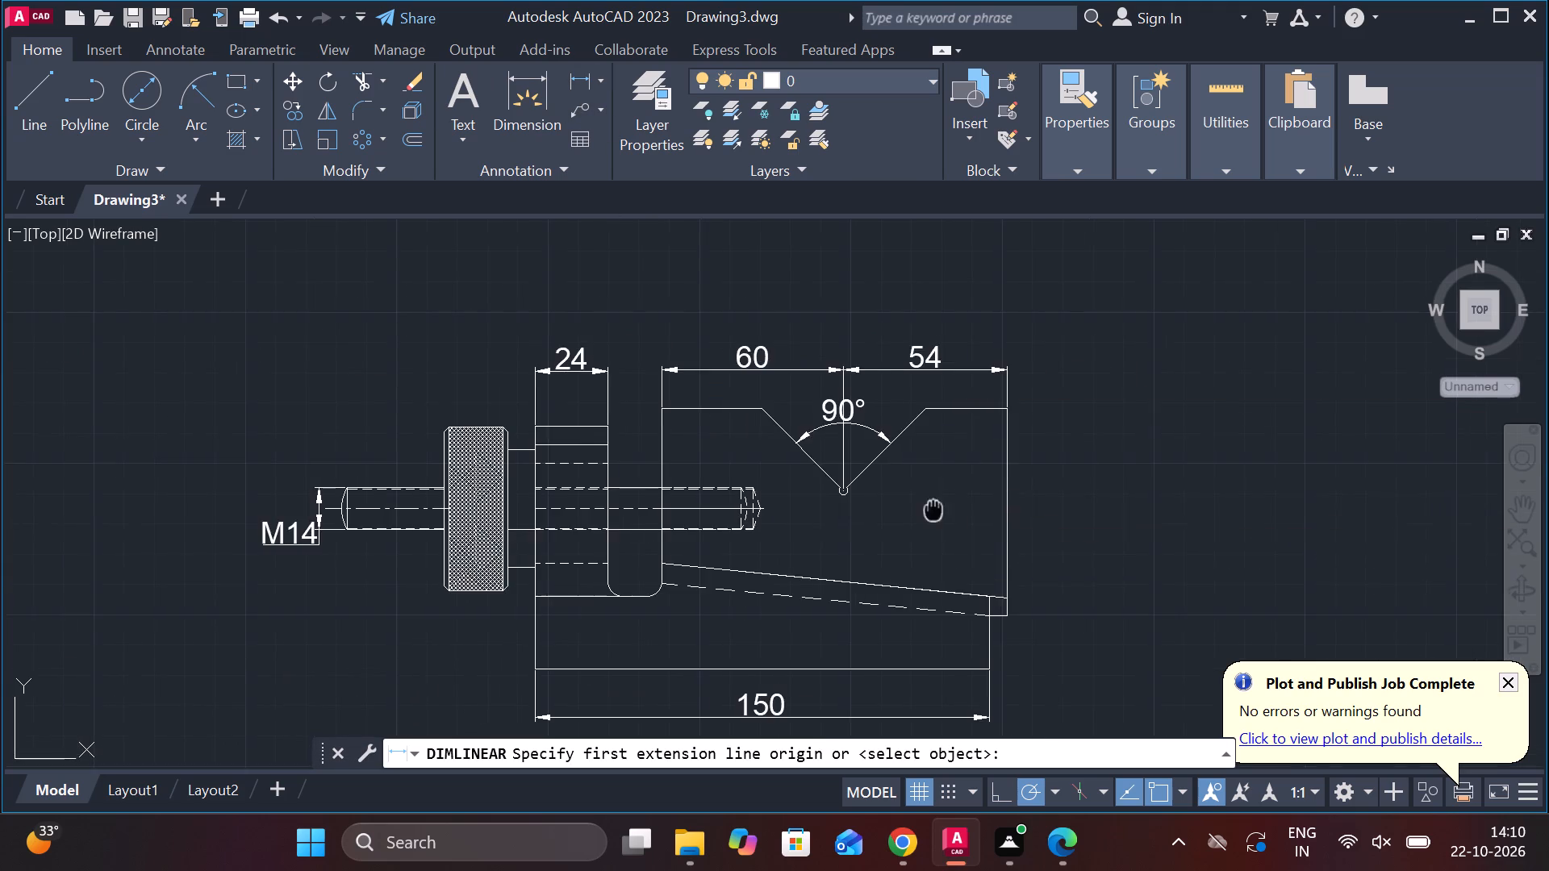
pyautogui.moveTo(909, 508); pyautogui.dragTo(837, 427, button='middle')
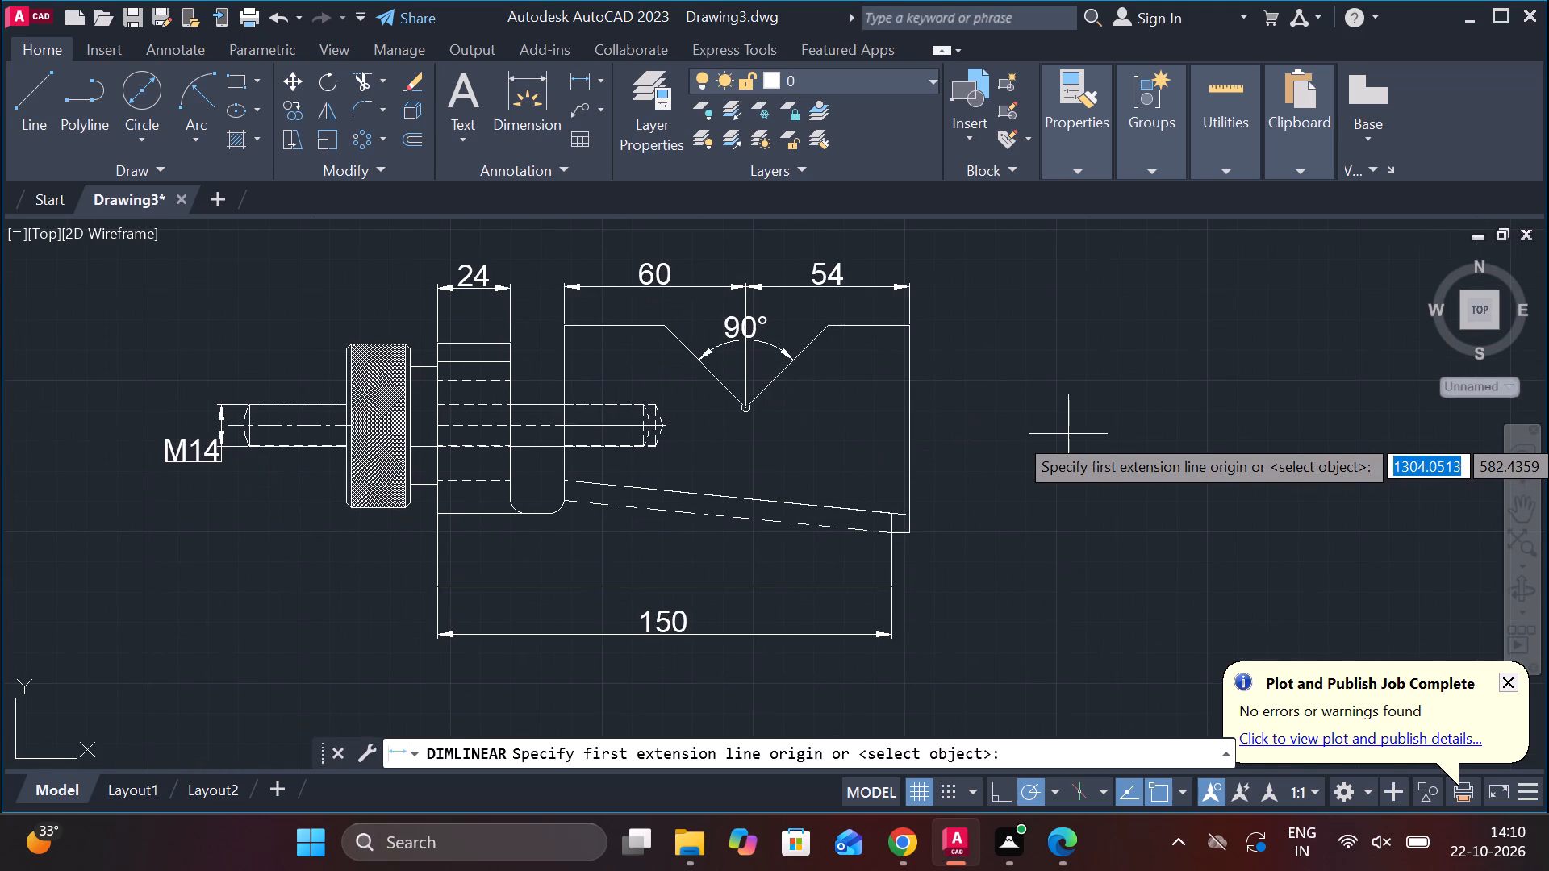
pyautogui.scroll(2, 594, 515)
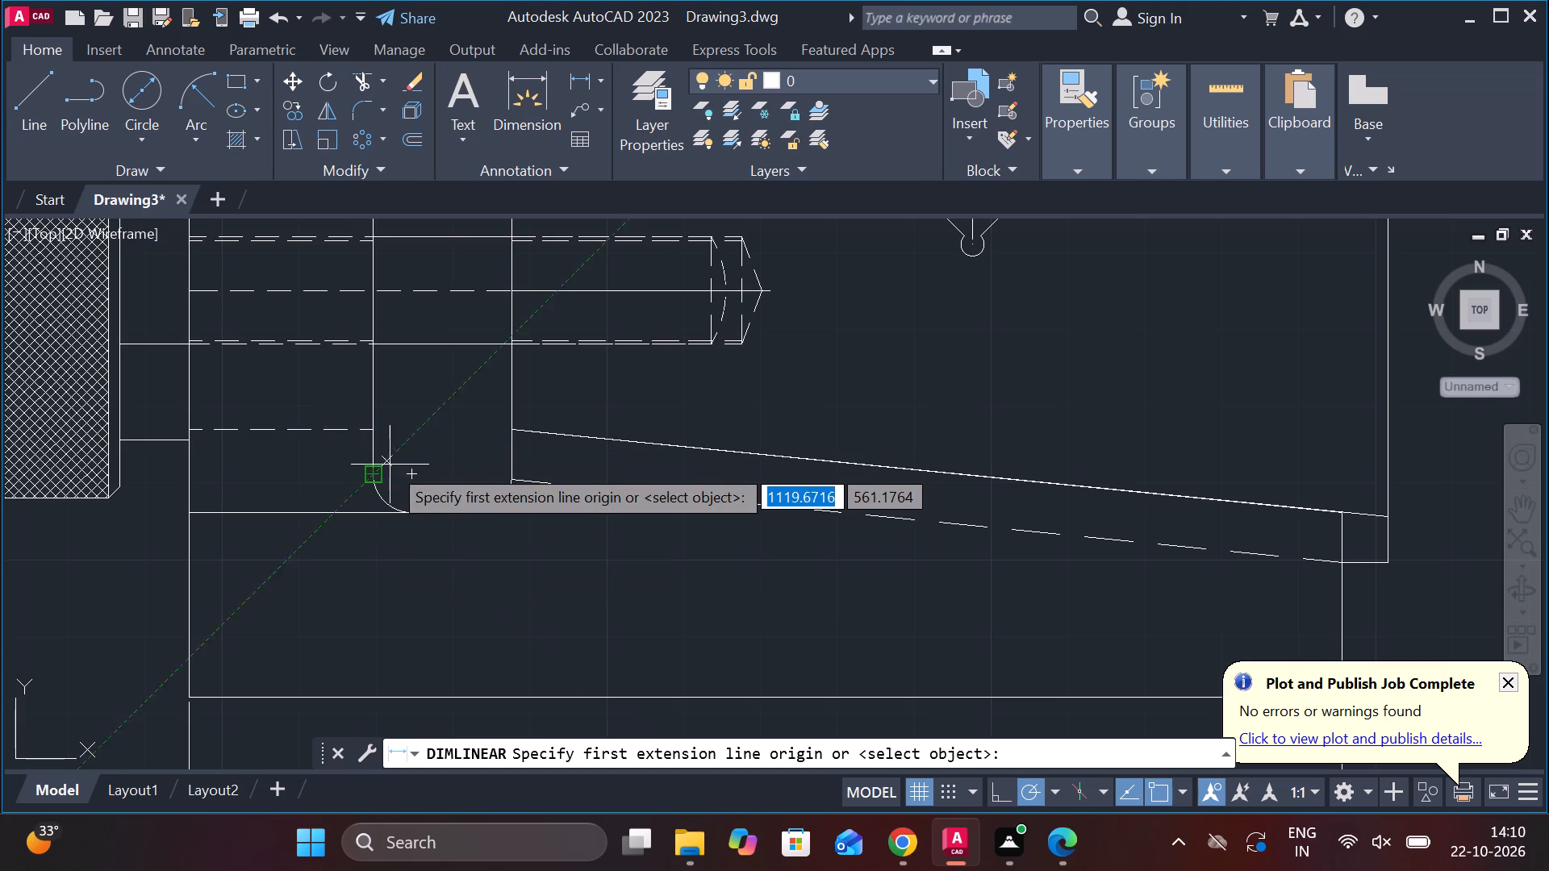
pyautogui.click(381, 455)
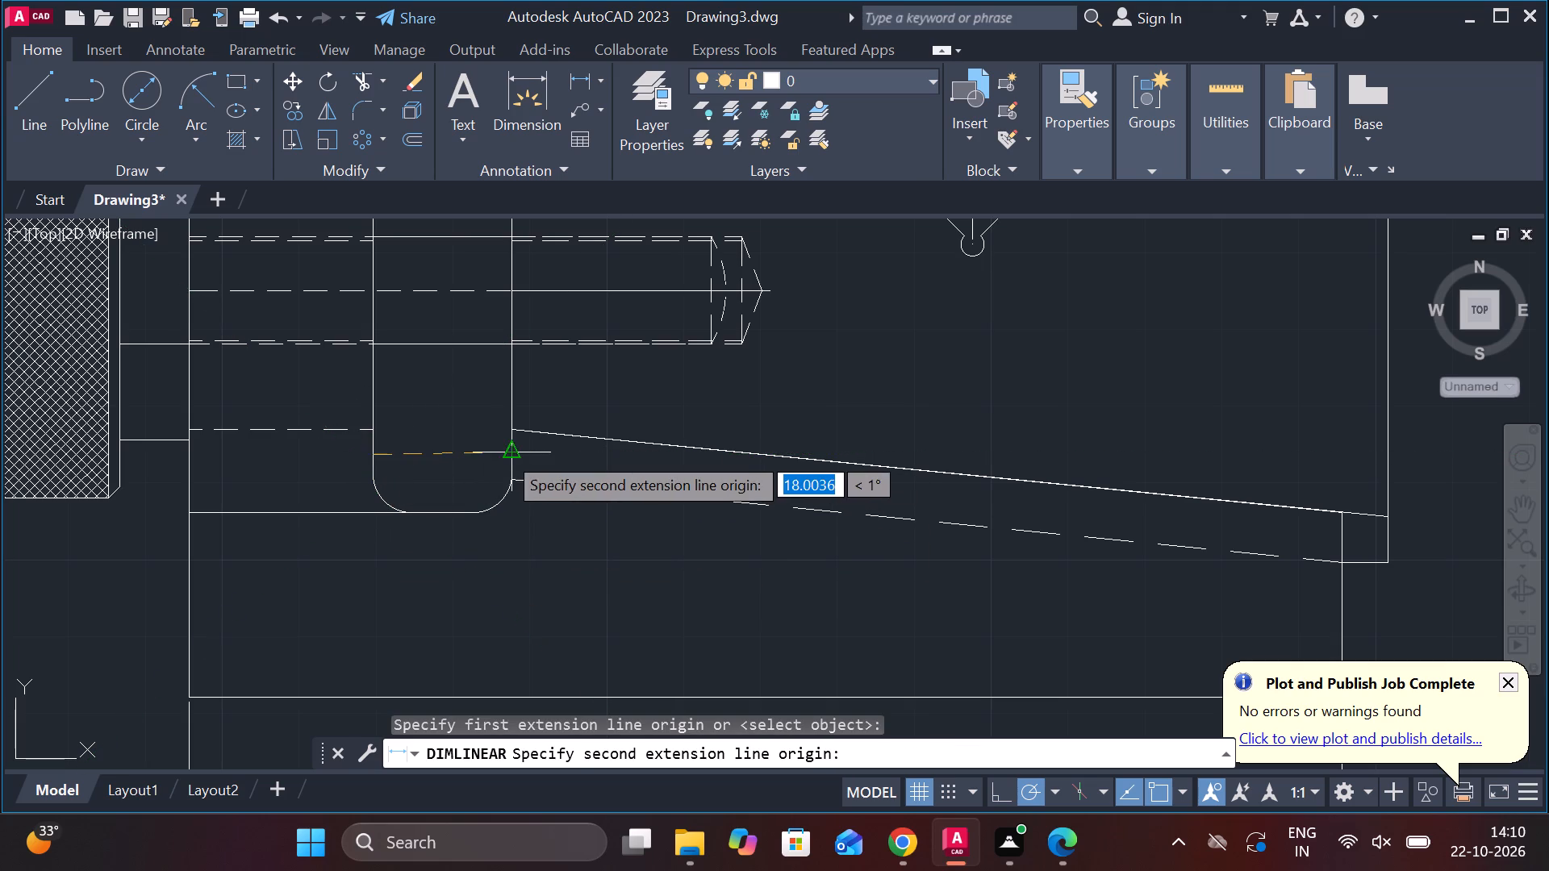
pyautogui.click(504, 452)
pyautogui.click(481, 602)
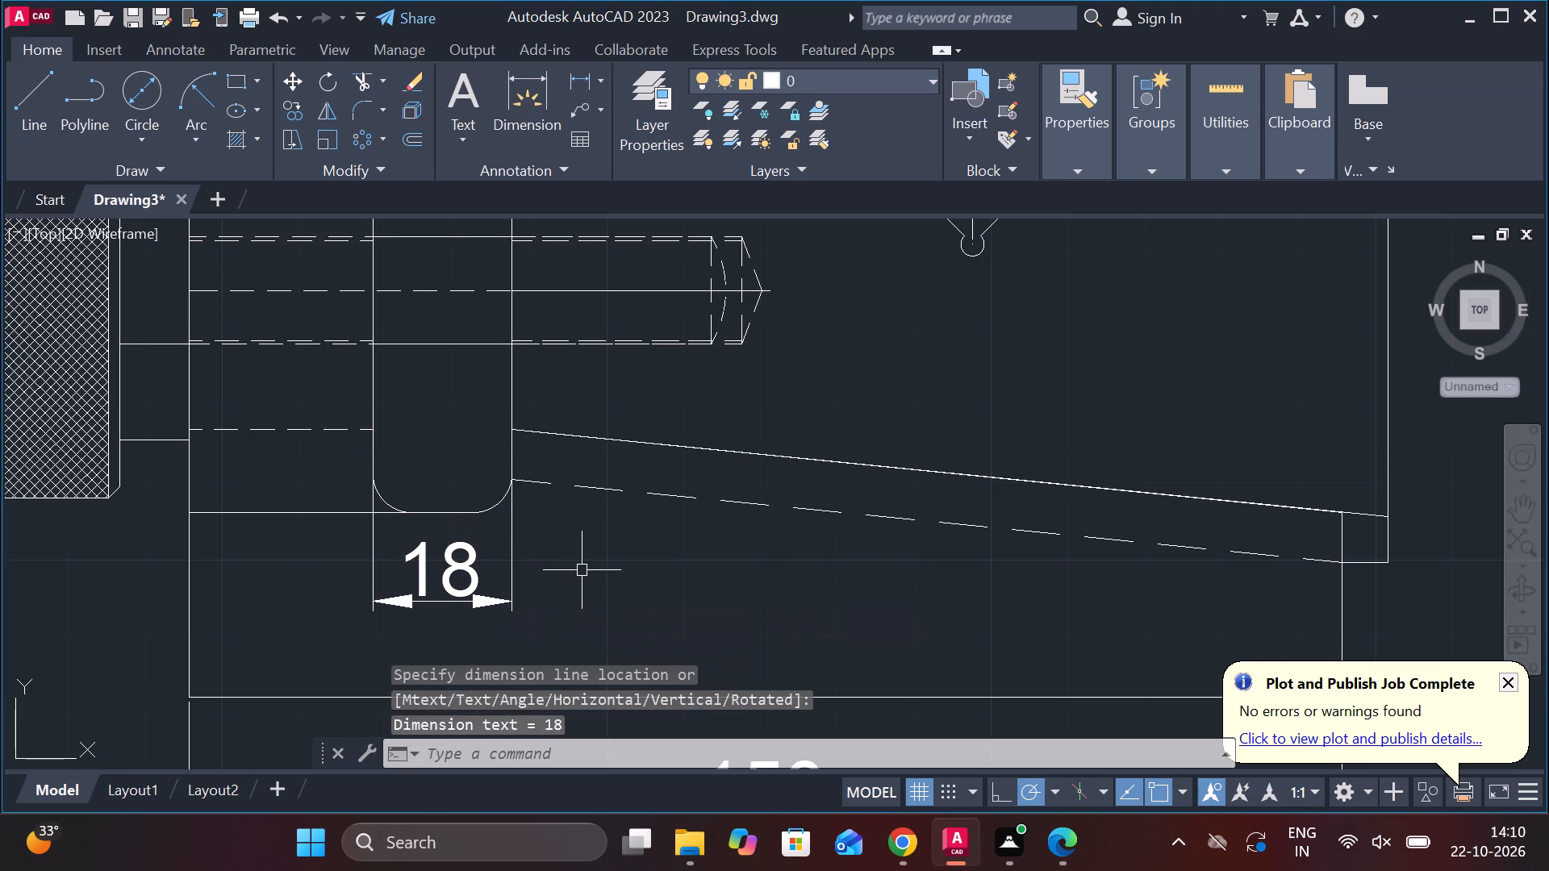
pyautogui.press('Escape')
# Erase the solid horizontal line running from the upright wall's outer edge to the bottom of the round-cornered part.
pyautogui.click(287, 507)
pyautogui.write('E')
pyautogui.press('space')
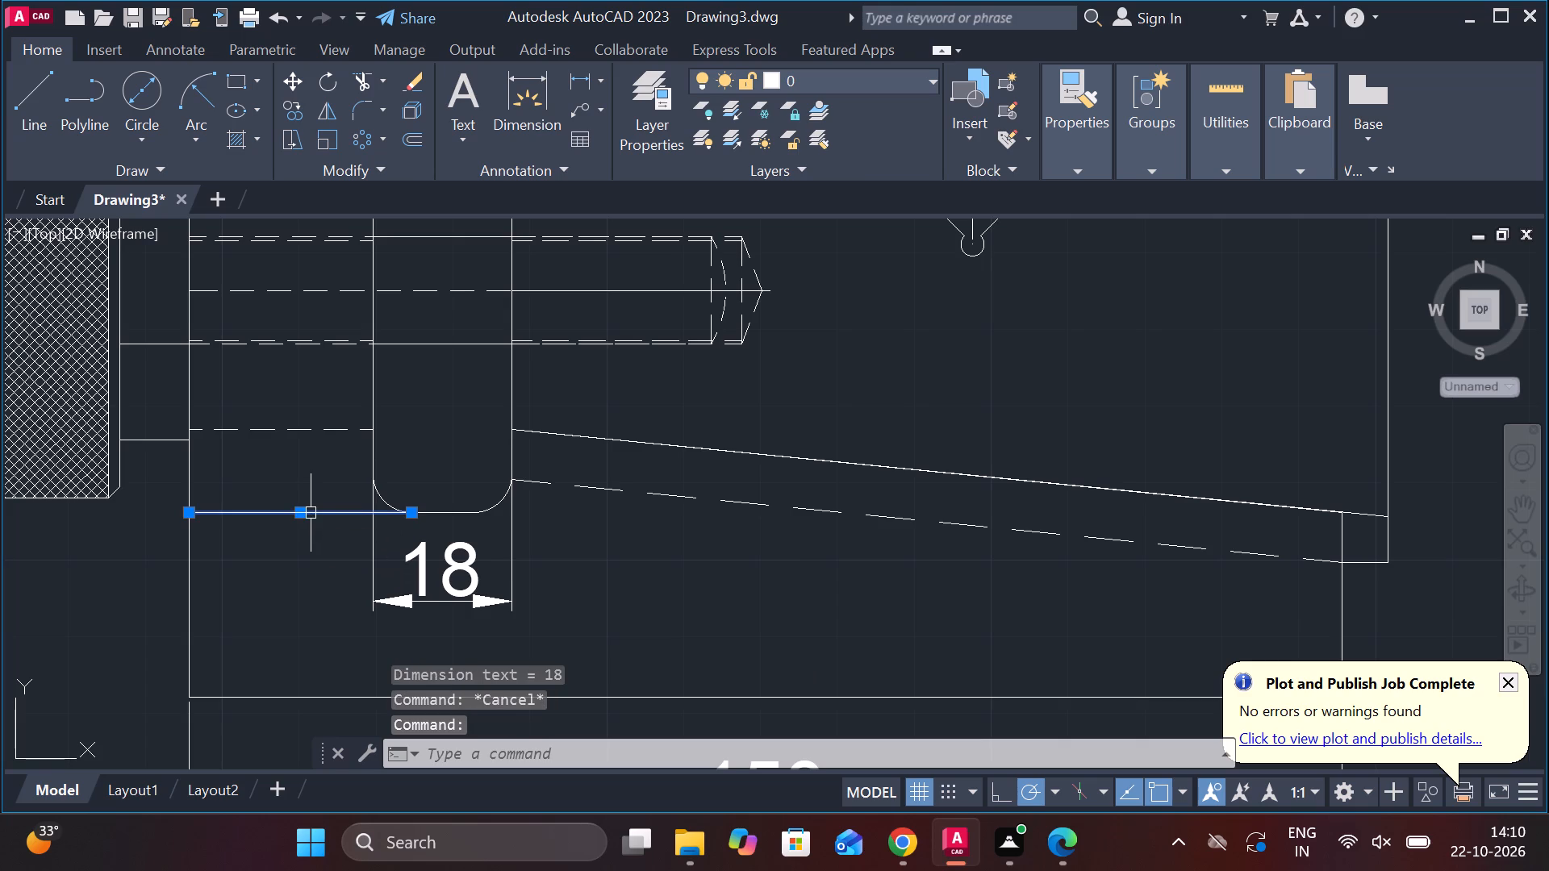
# Erase the lower dashed hidden line crossing the upright wall beneath the screw.
pyautogui.scroll(-3, 311, 513)
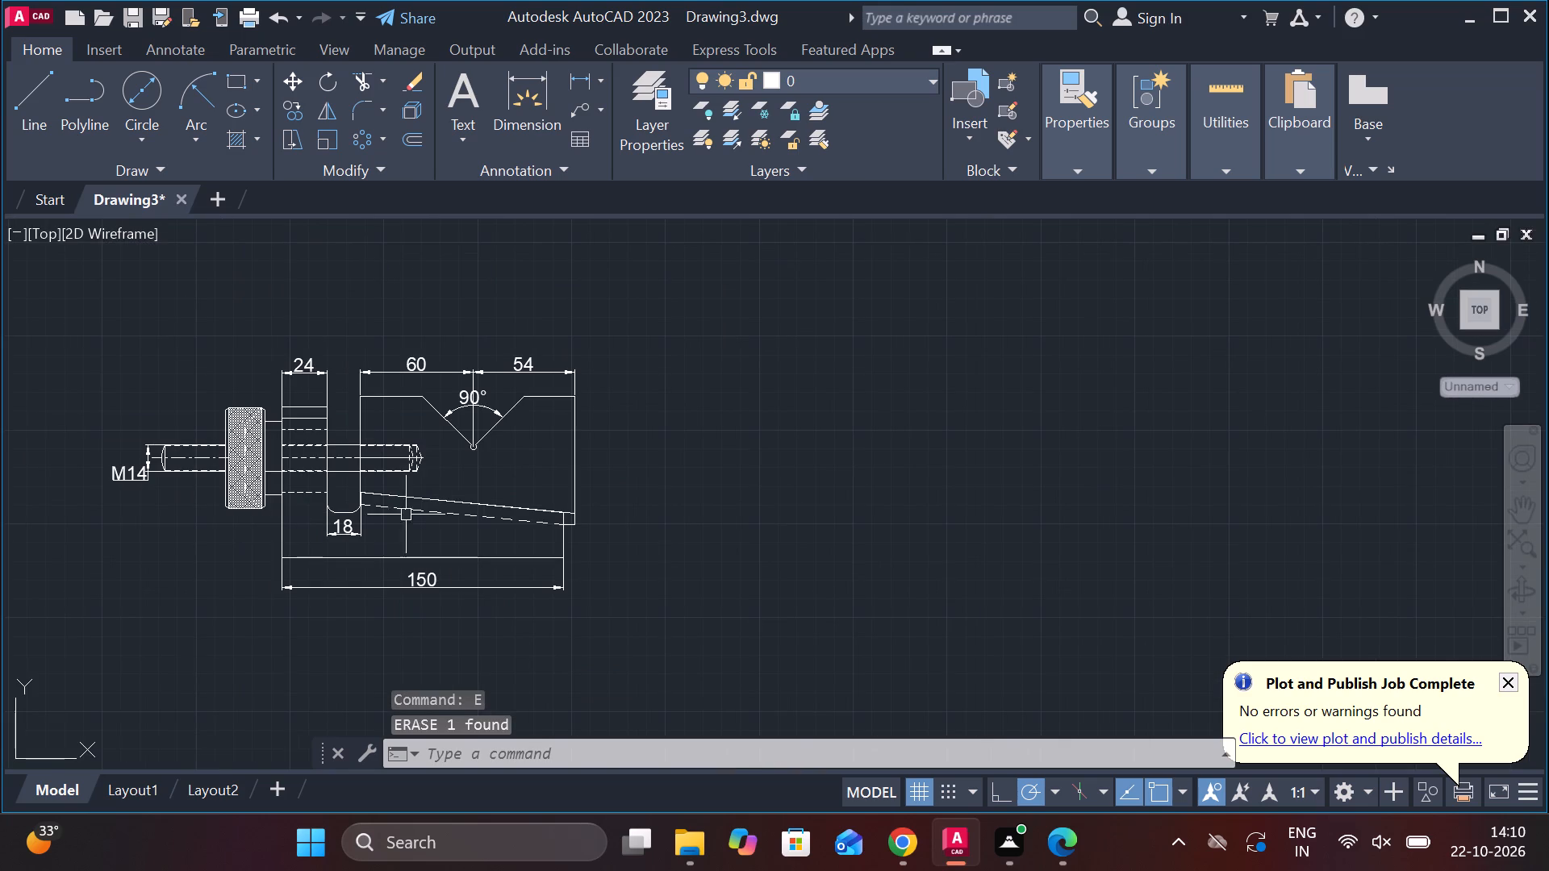
pyautogui.moveTo(779, 562); pyautogui.dragTo(954, 492, button='middle')
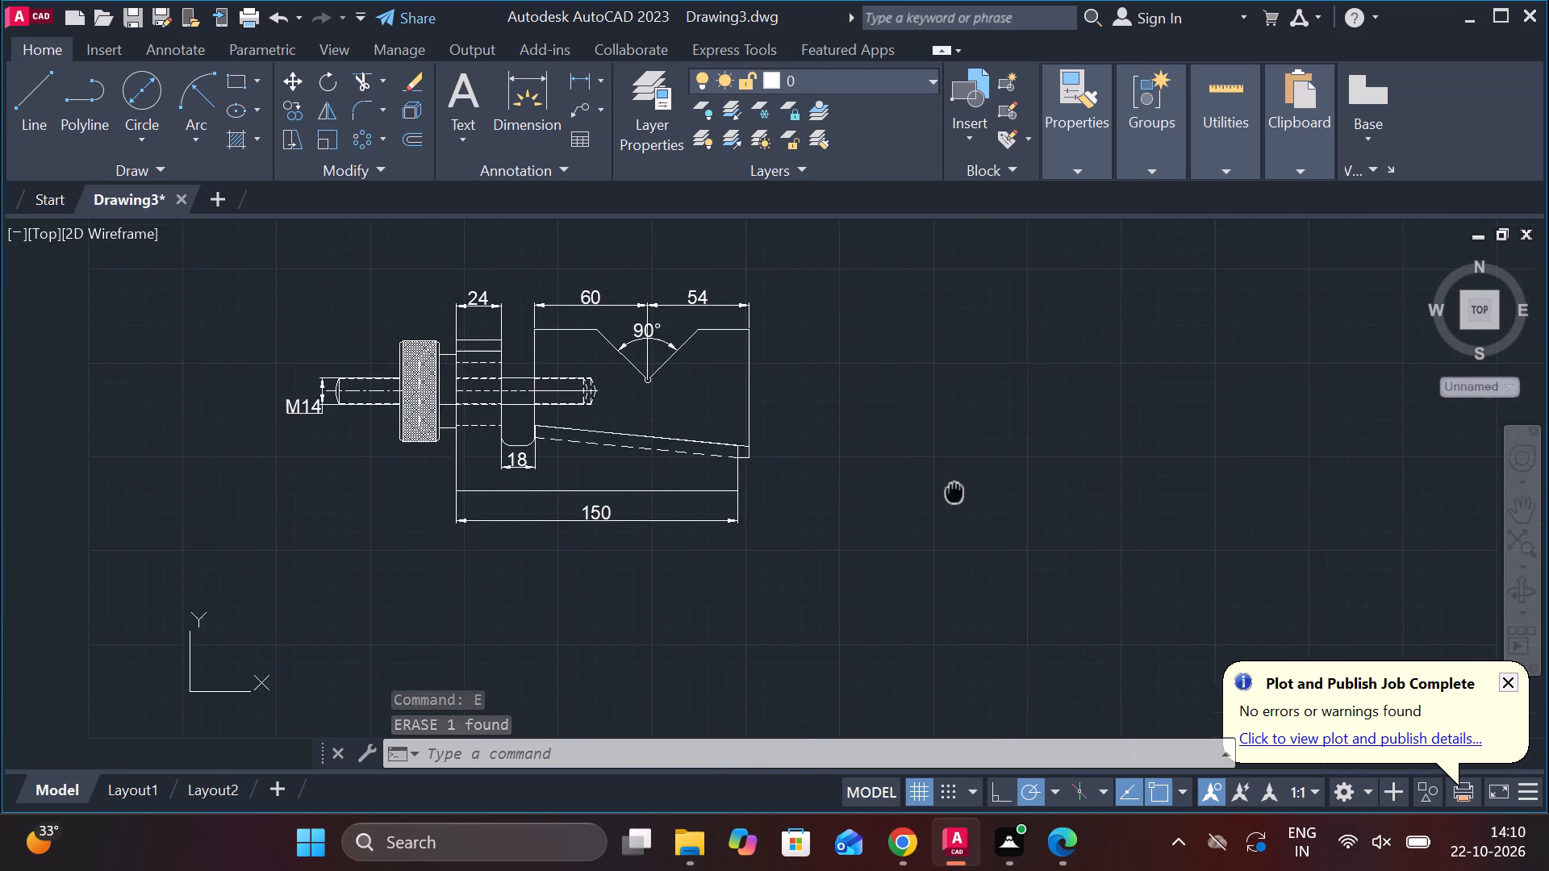
pyautogui.scroll(-1, 938, 499)
pyautogui.scroll(2, 680, 496)
pyautogui.middleClick(648, 532)
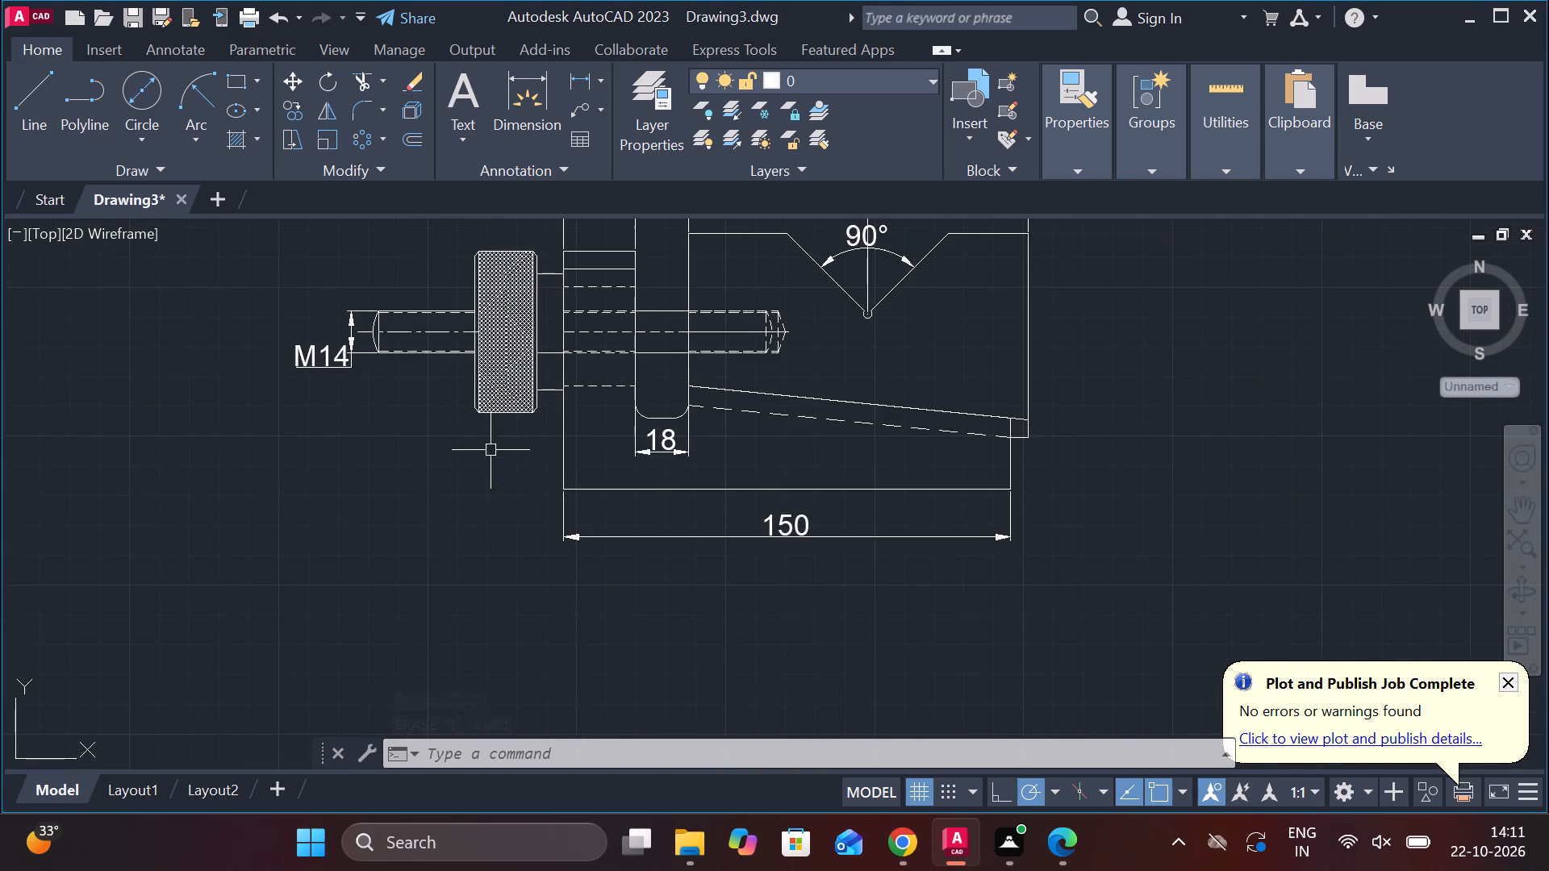
pyautogui.scroll(1, 491, 449)
pyautogui.click(682, 347)
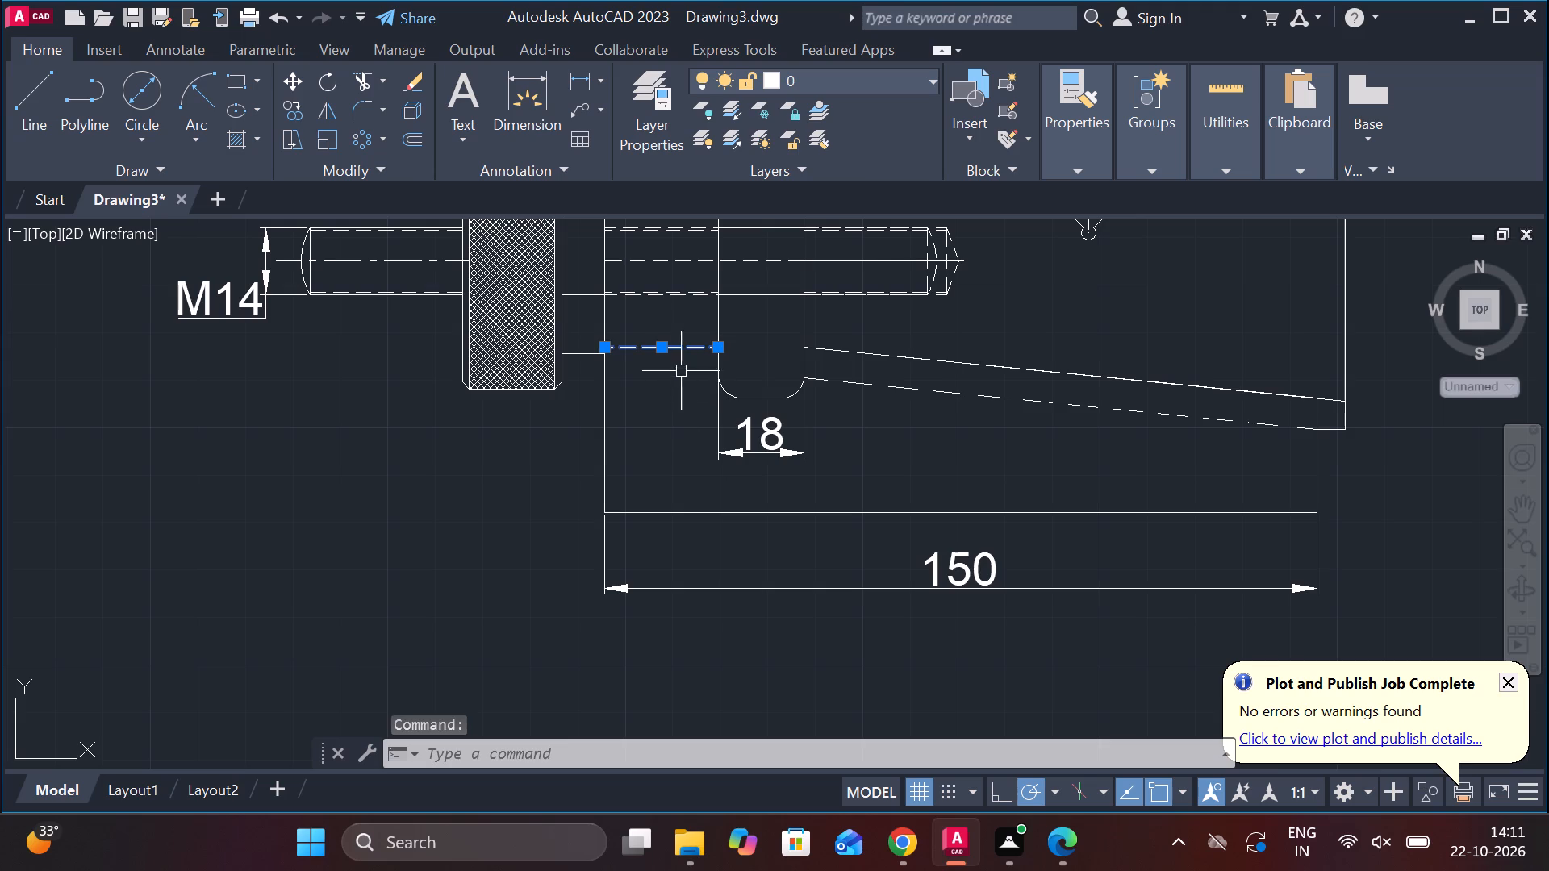
pyautogui.write('E')
pyautogui.press('space')
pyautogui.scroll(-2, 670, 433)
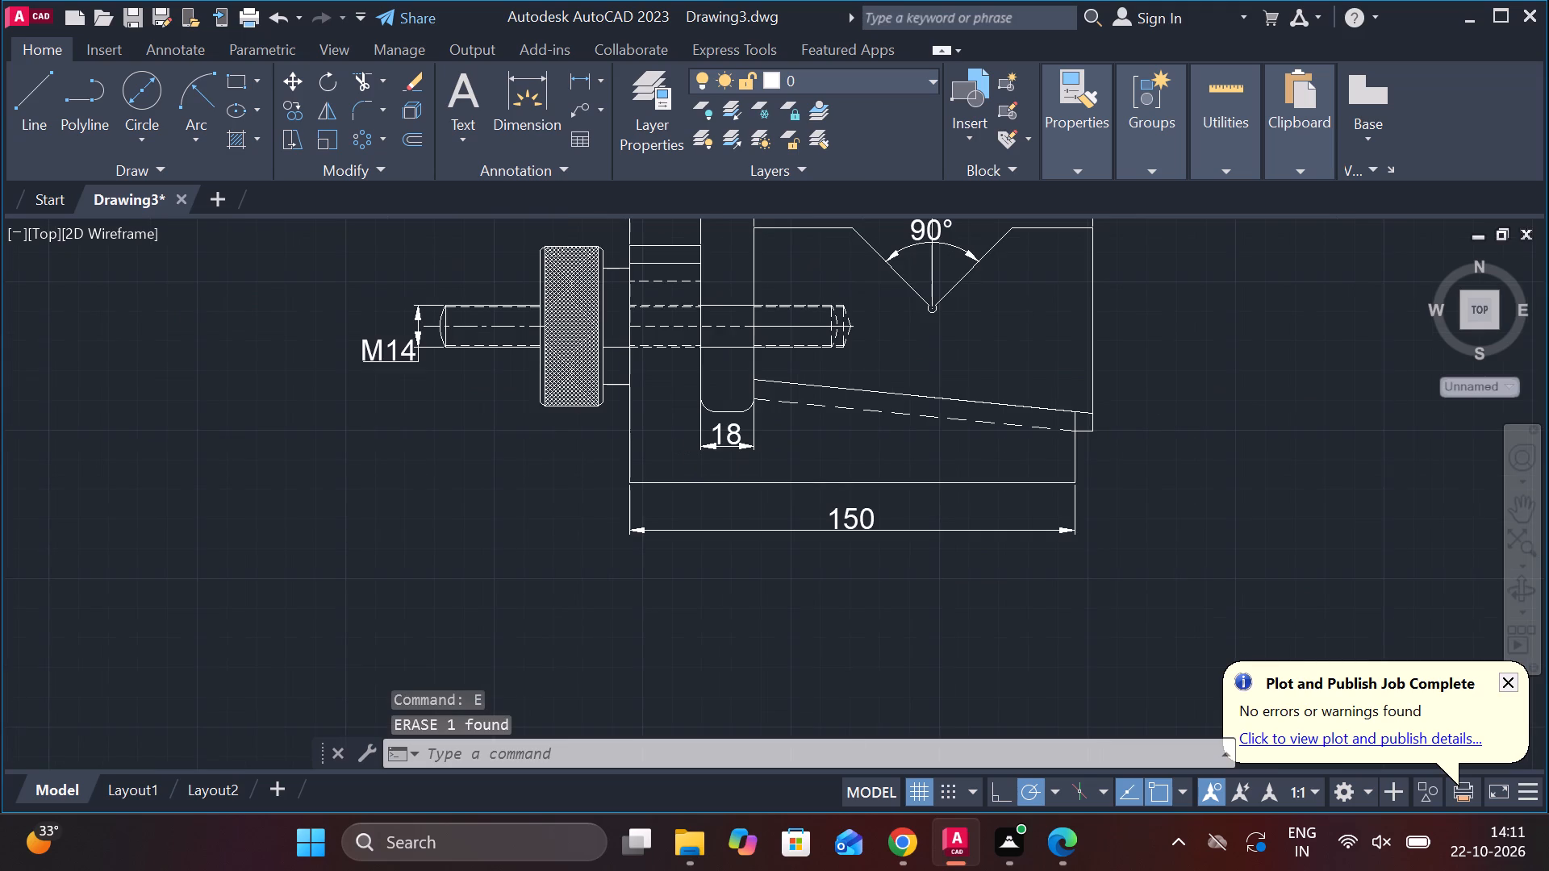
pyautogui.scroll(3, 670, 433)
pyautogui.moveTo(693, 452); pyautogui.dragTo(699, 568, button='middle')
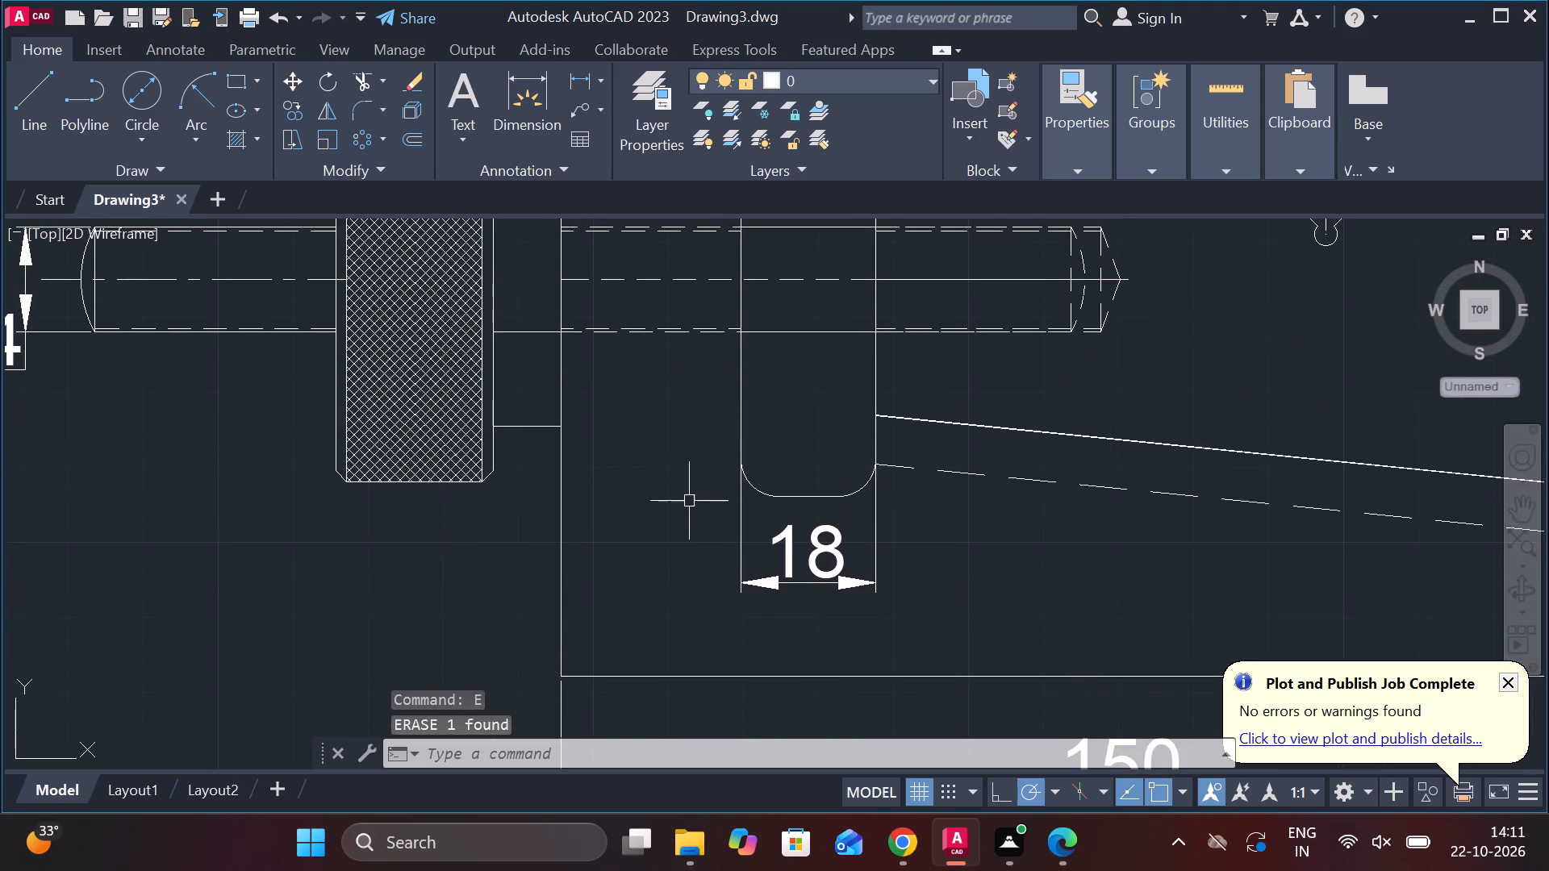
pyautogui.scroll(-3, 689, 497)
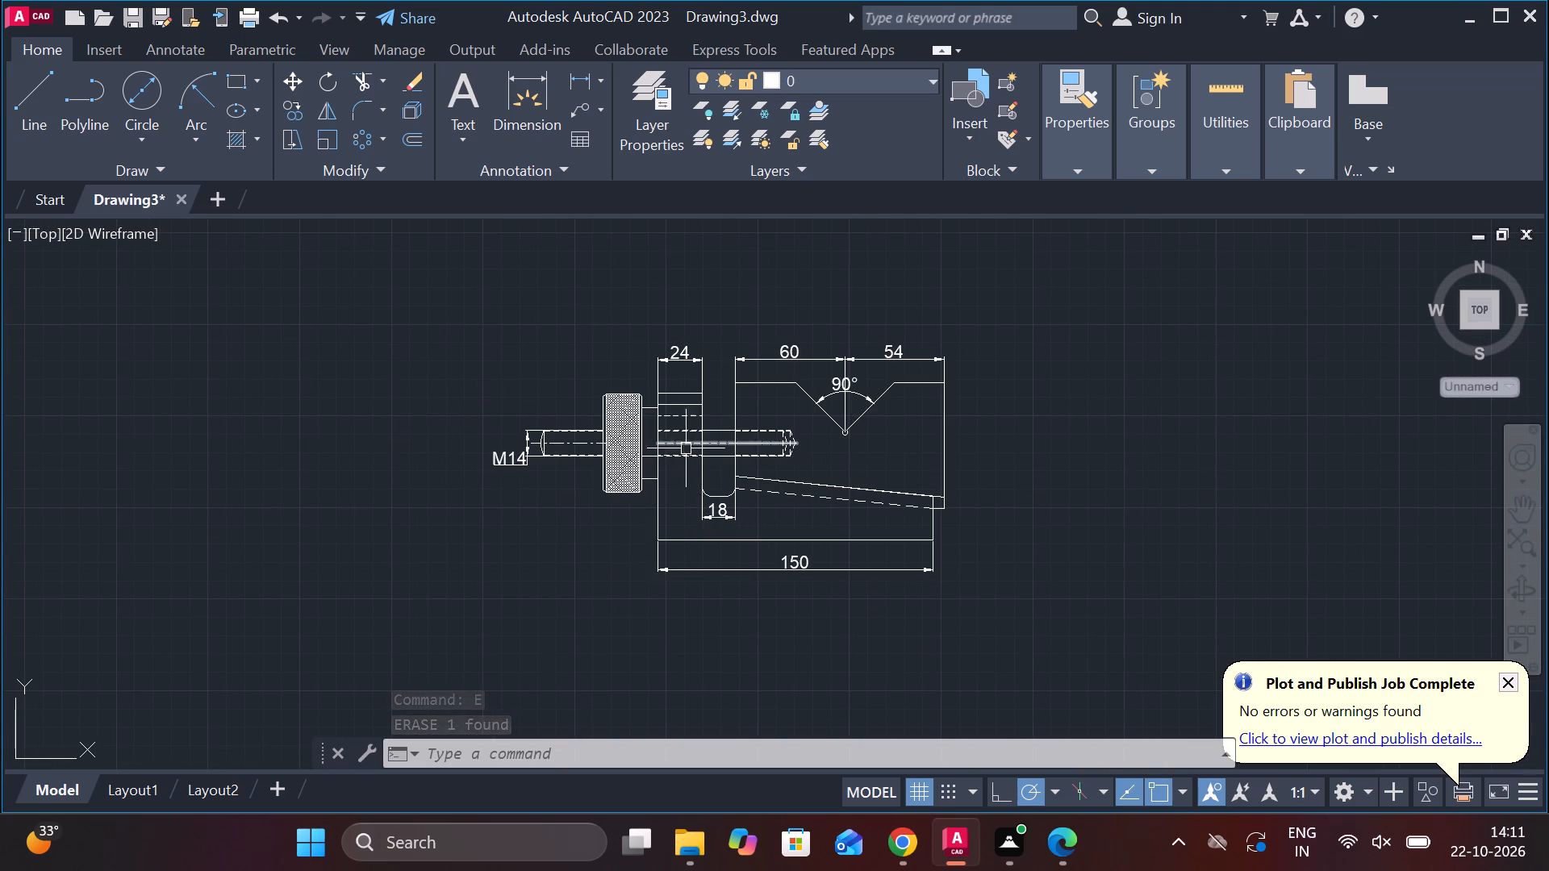
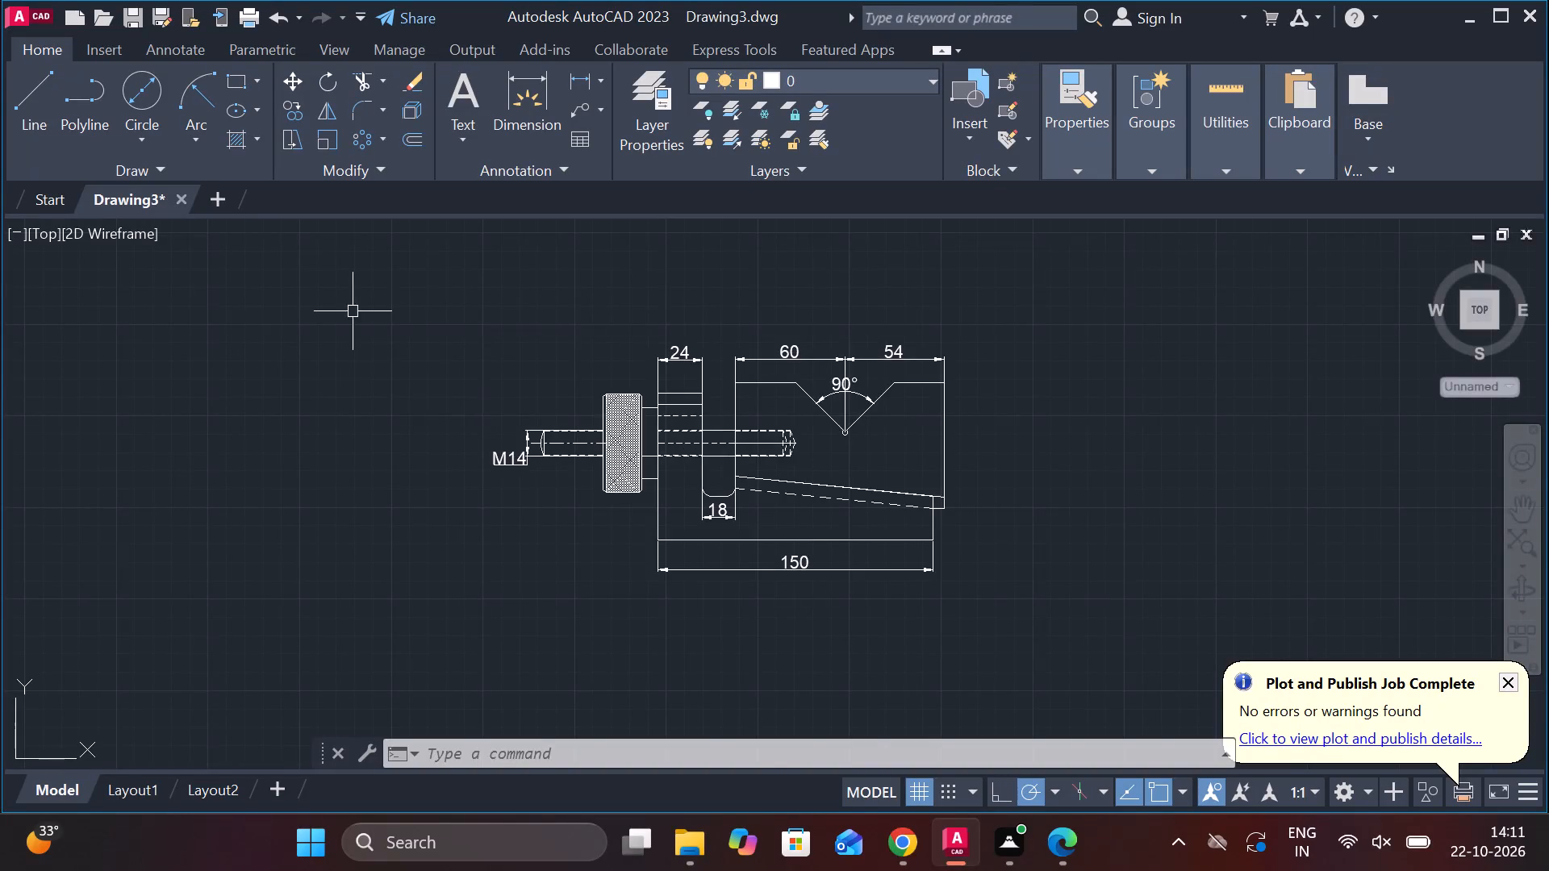
# Move the V-block's dimensioned front and side views from below the nut to the open area right of the base's front view and screw.
pyautogui.click(353, 311)
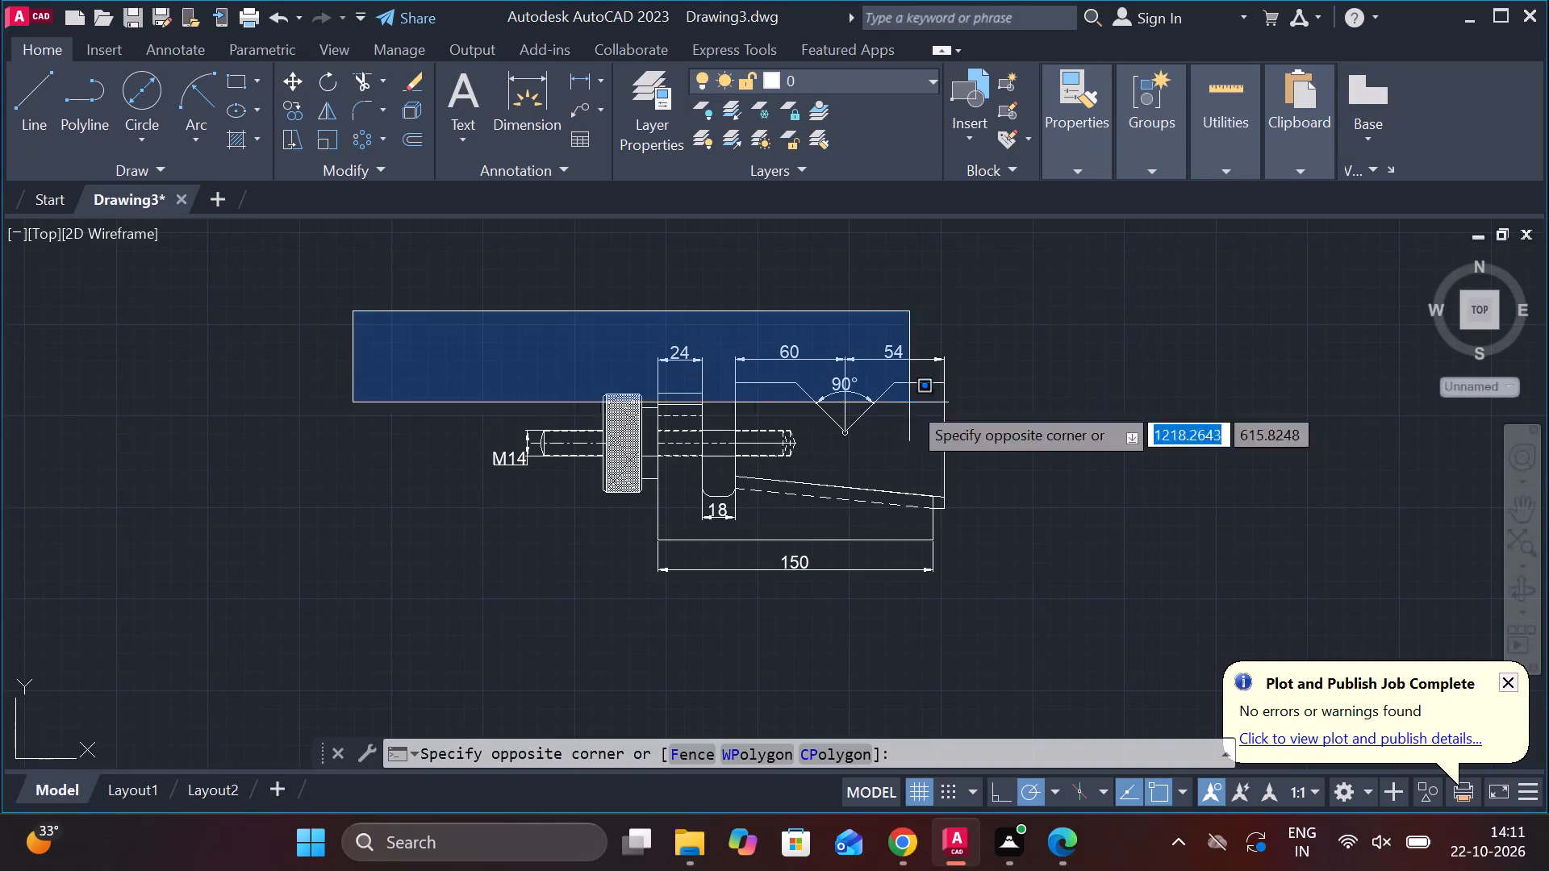
pyautogui.press('Escape')
pyautogui.scroll(-3, 1015, 505)
pyautogui.moveTo(766, 615); pyautogui.dragTo(794, 538, button='middle')
pyautogui.scroll(1, 766, 615)
pyautogui.moveTo(733, 573); pyautogui.dragTo(975, 421, button='middle')
pyautogui.scroll(1, 733, 573)
pyautogui.scroll(1, 879, 419)
pyautogui.moveTo(892, 422); pyautogui.dragTo(925, 558, button='middle')
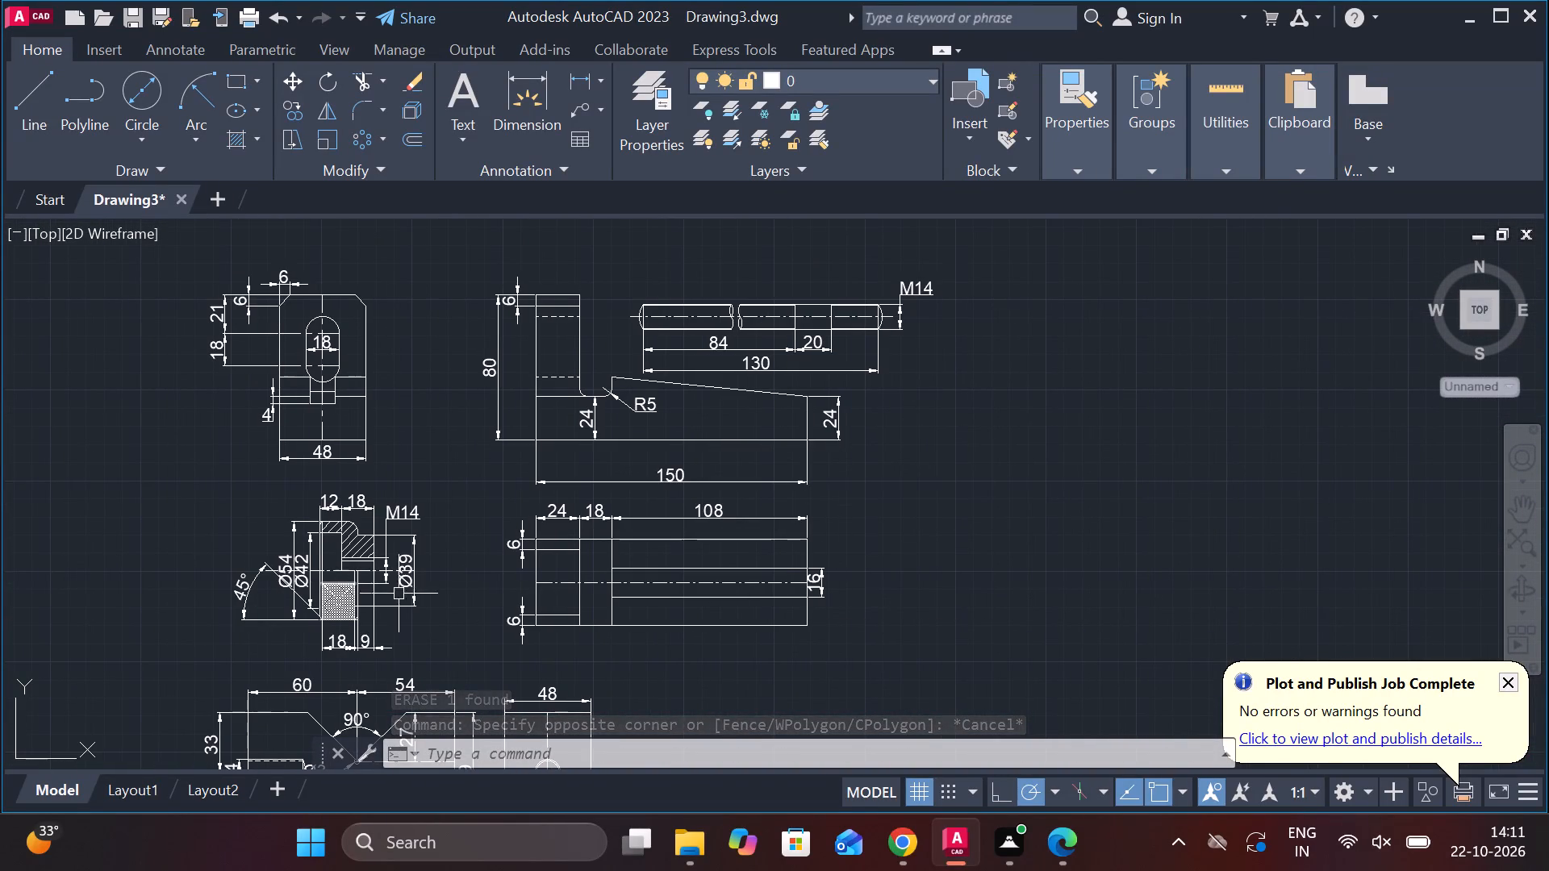
pyautogui.middleClick(493, 610)
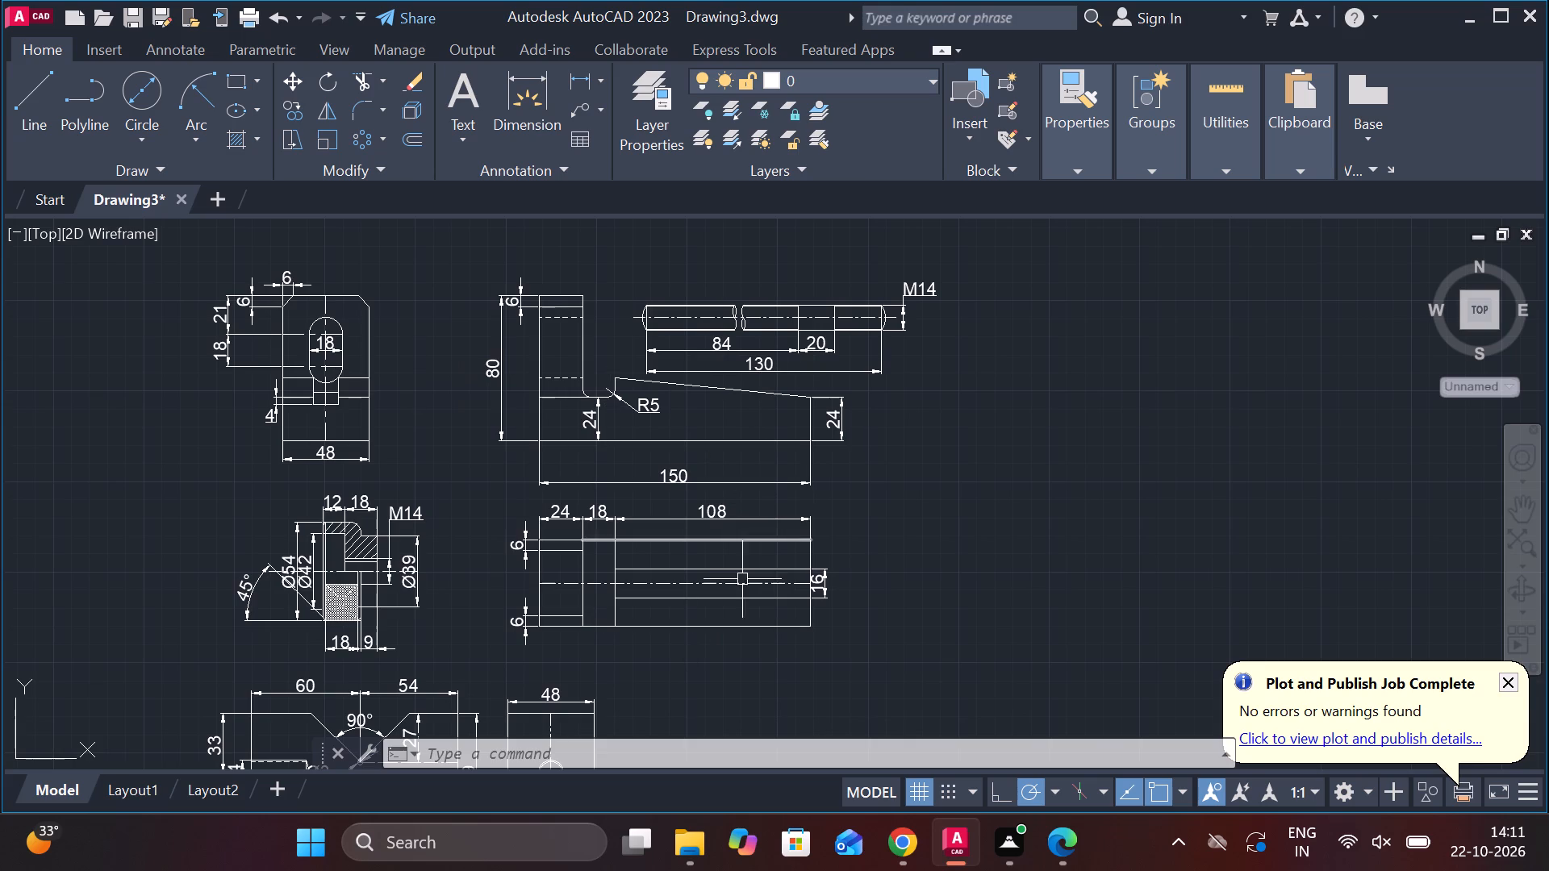
pyautogui.moveTo(736, 576); pyautogui.dragTo(812, 461, button='middle')
pyautogui.moveTo(704, 575); pyautogui.dragTo(710, 486, button='middle')
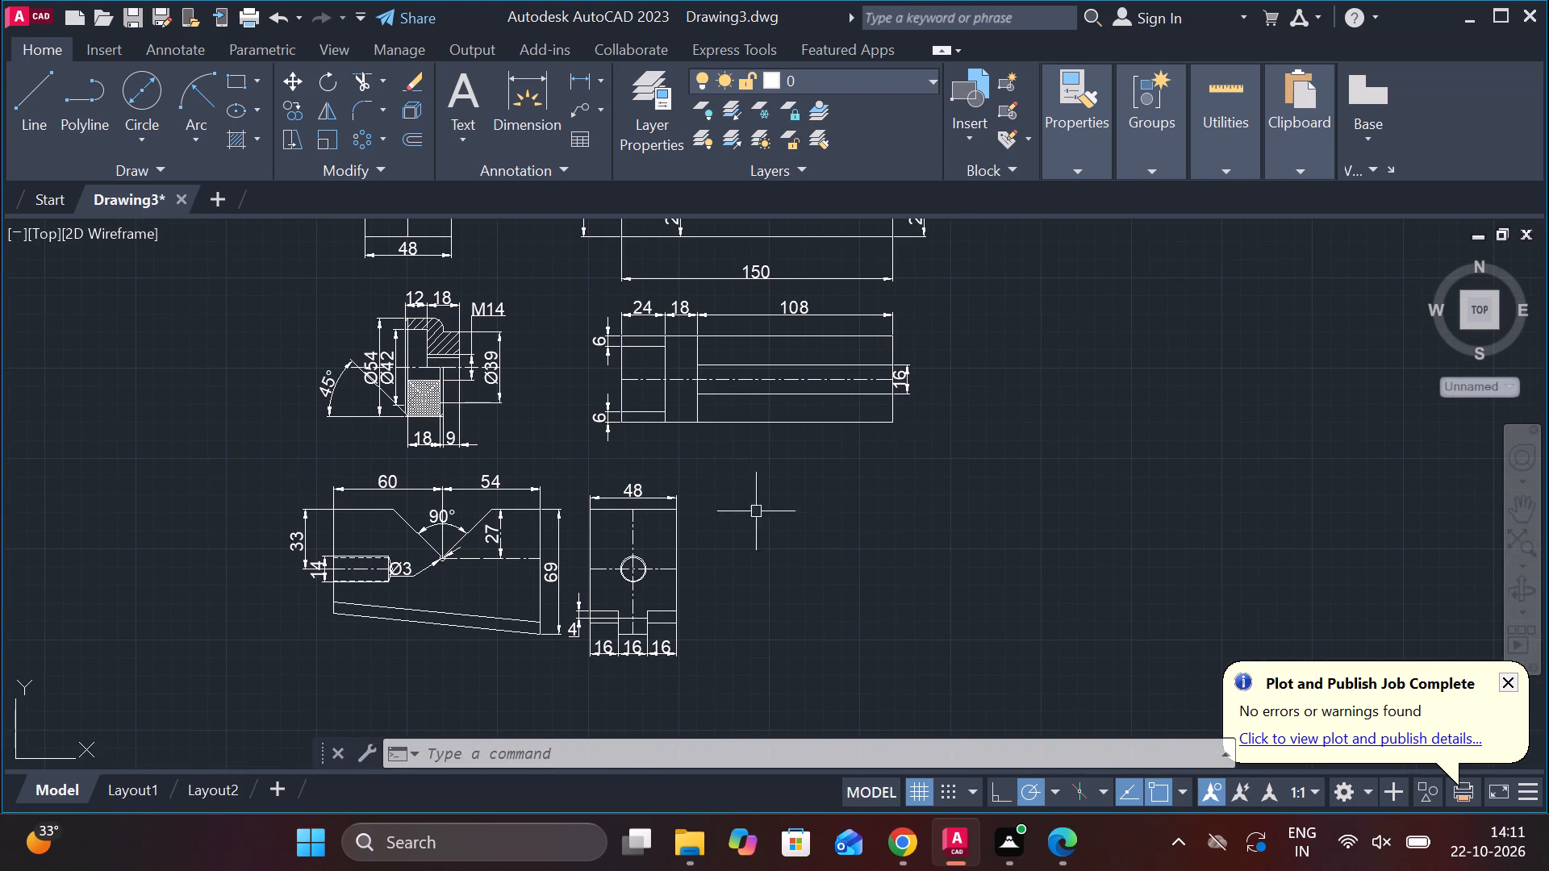
pyautogui.click(176, 481)
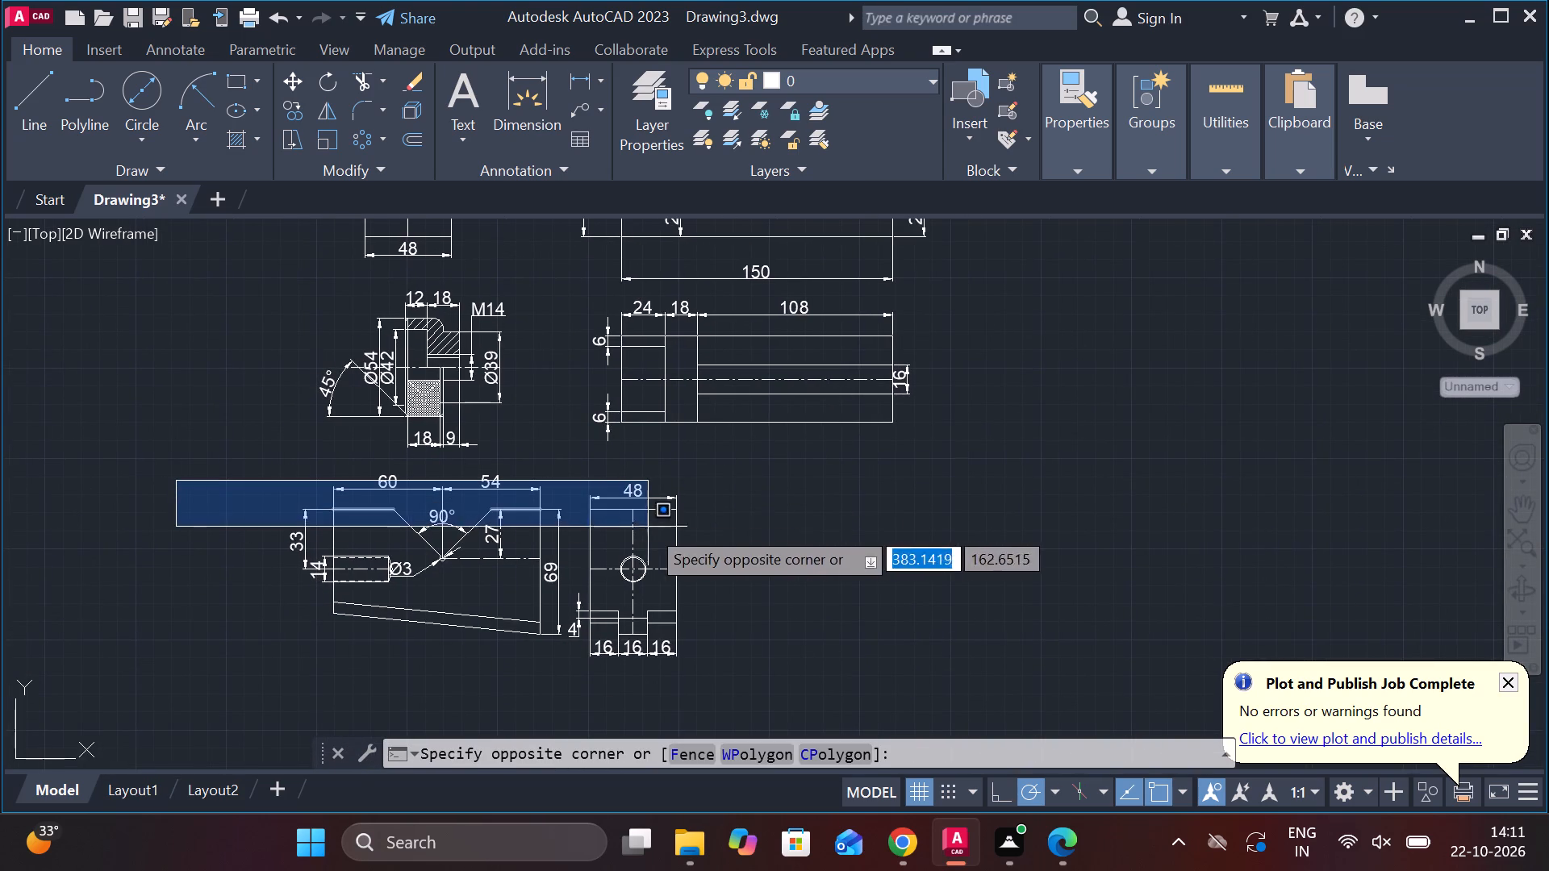
pyautogui.press('Escape')
pyautogui.click(253, 467)
pyautogui.moveTo(734, 561); pyautogui.dragTo(724, 563, button='middle')
pyautogui.moveTo(727, 615); pyautogui.dragTo(740, 506, button='middle')
pyautogui.click(749, 601)
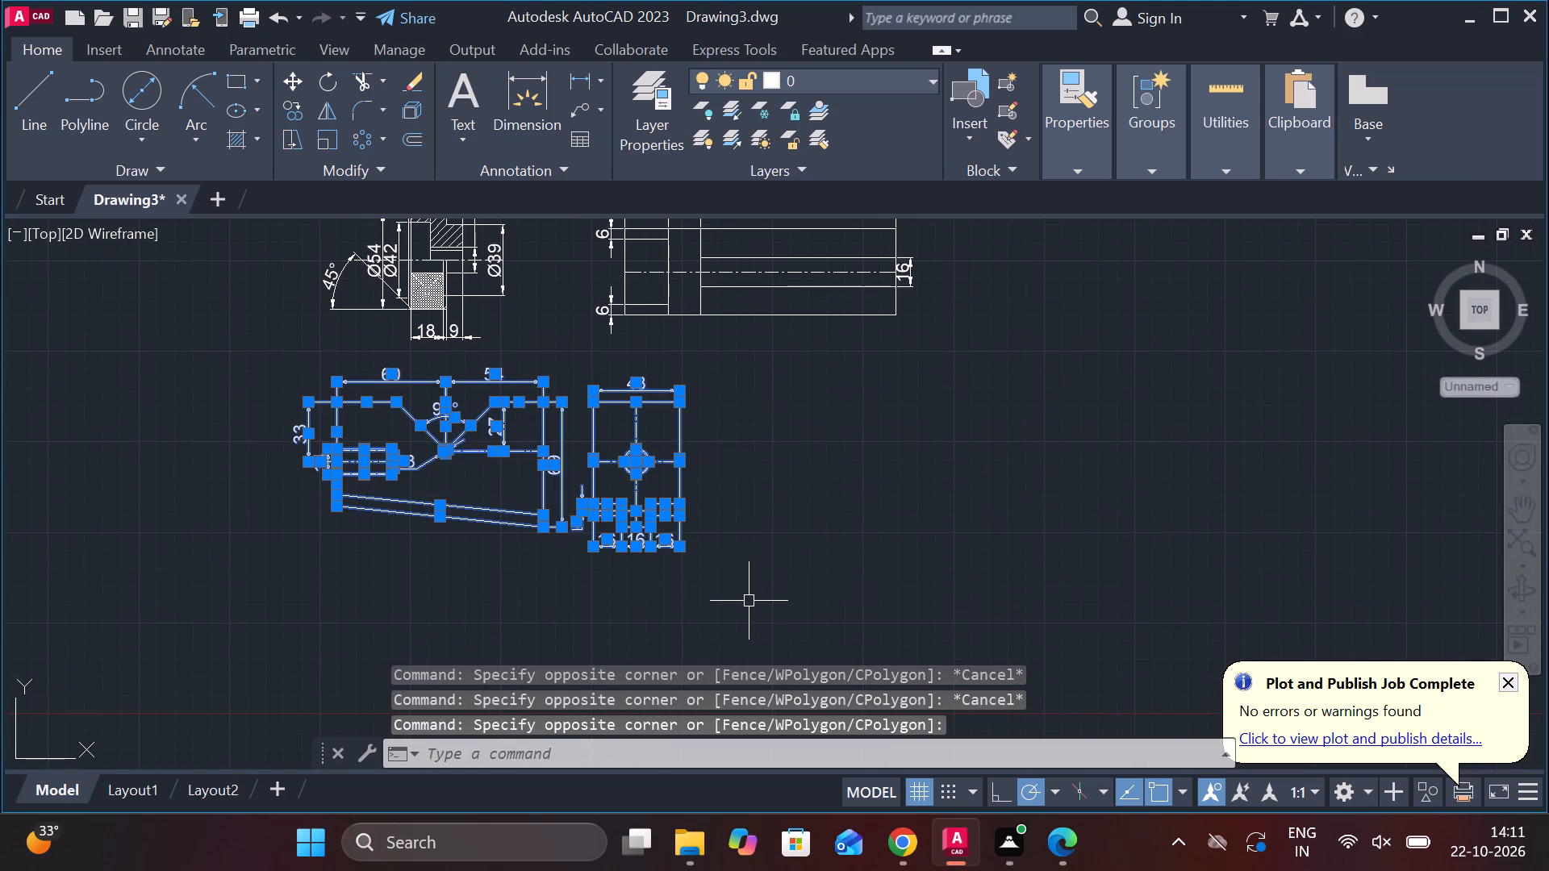
pyautogui.press('m')
pyautogui.press('Return')
pyautogui.click(823, 526)
pyautogui.moveTo(995, 506); pyautogui.dragTo(749, 739, button='middle')
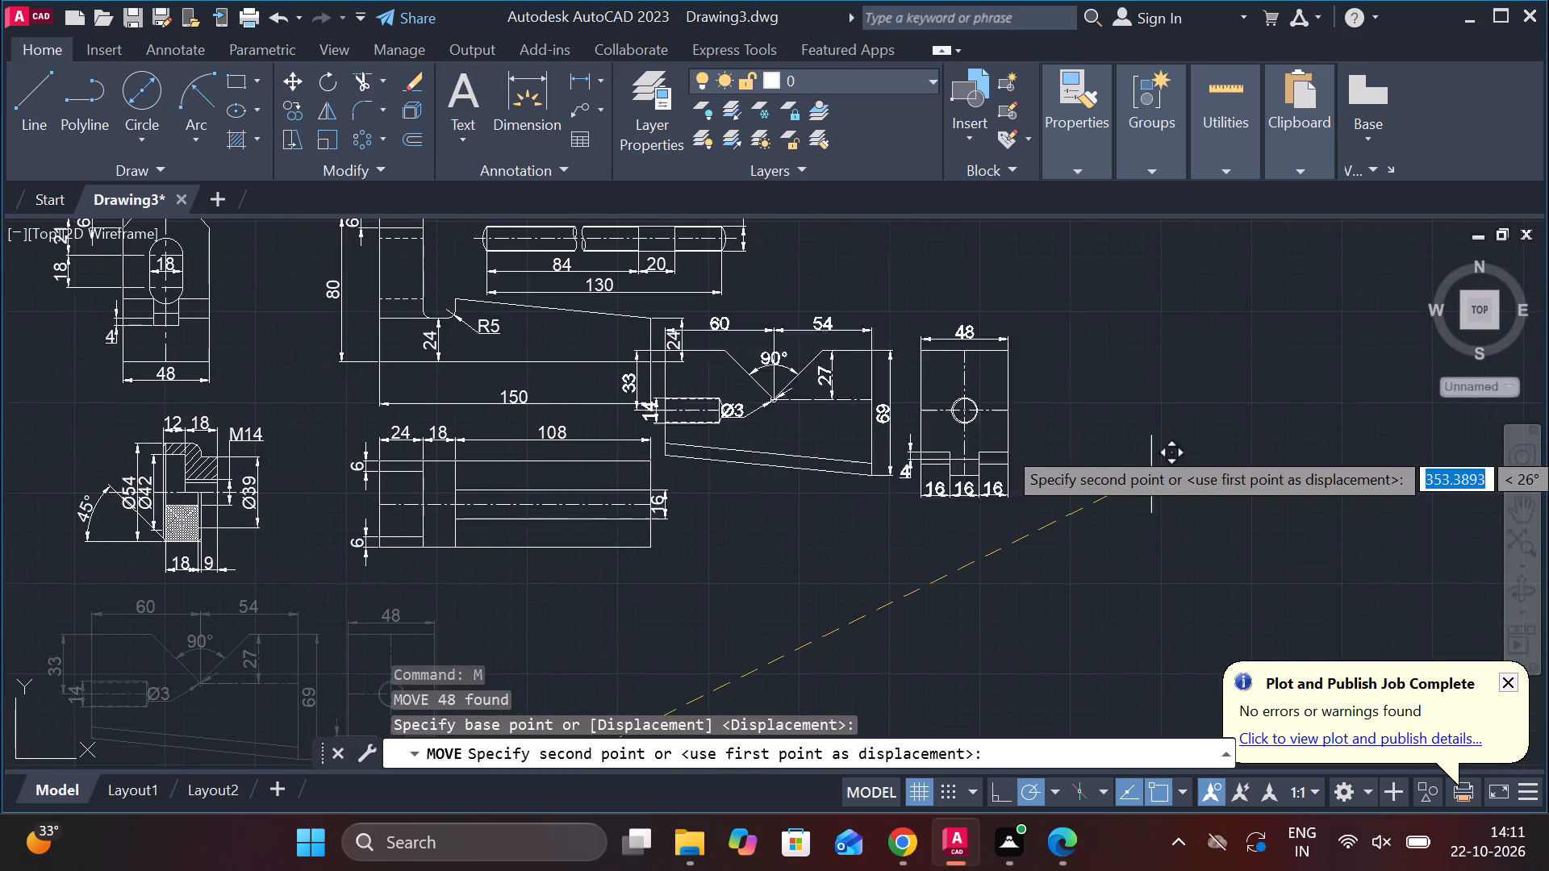
pyautogui.moveTo(1228, 442); pyautogui.dragTo(1025, 655, button='middle')
pyautogui.click(1196, 565)
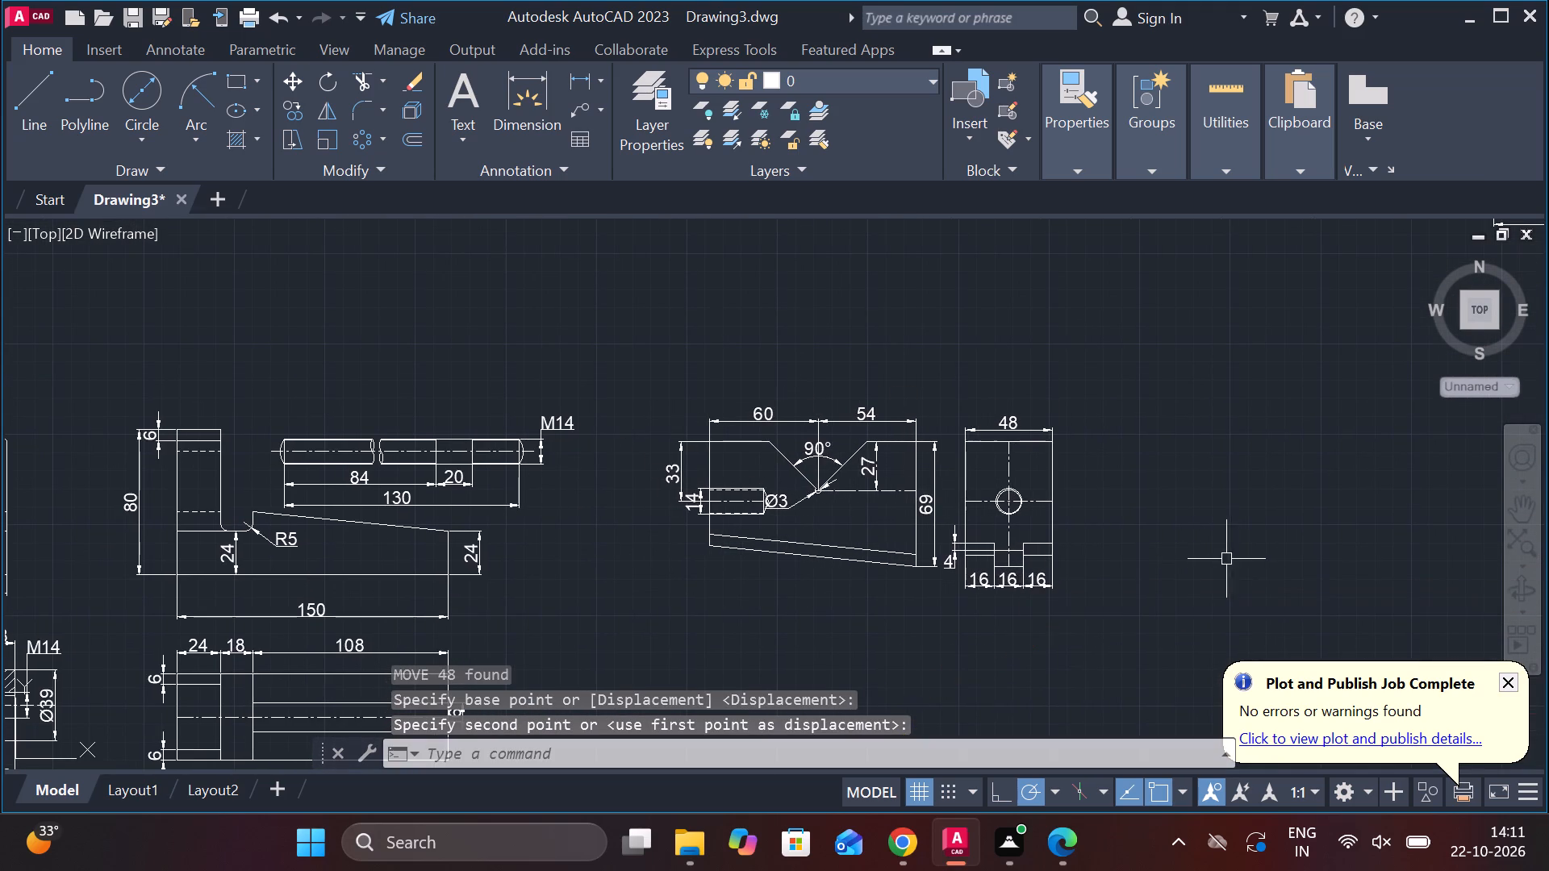
# Move the knurled nut's dimensioned sectional view to the space directly beneath the V-block's front view.
pyautogui.scroll(-1, 1222, 572)
pyautogui.moveTo(885, 661); pyautogui.dragTo(970, 494, button='middle')
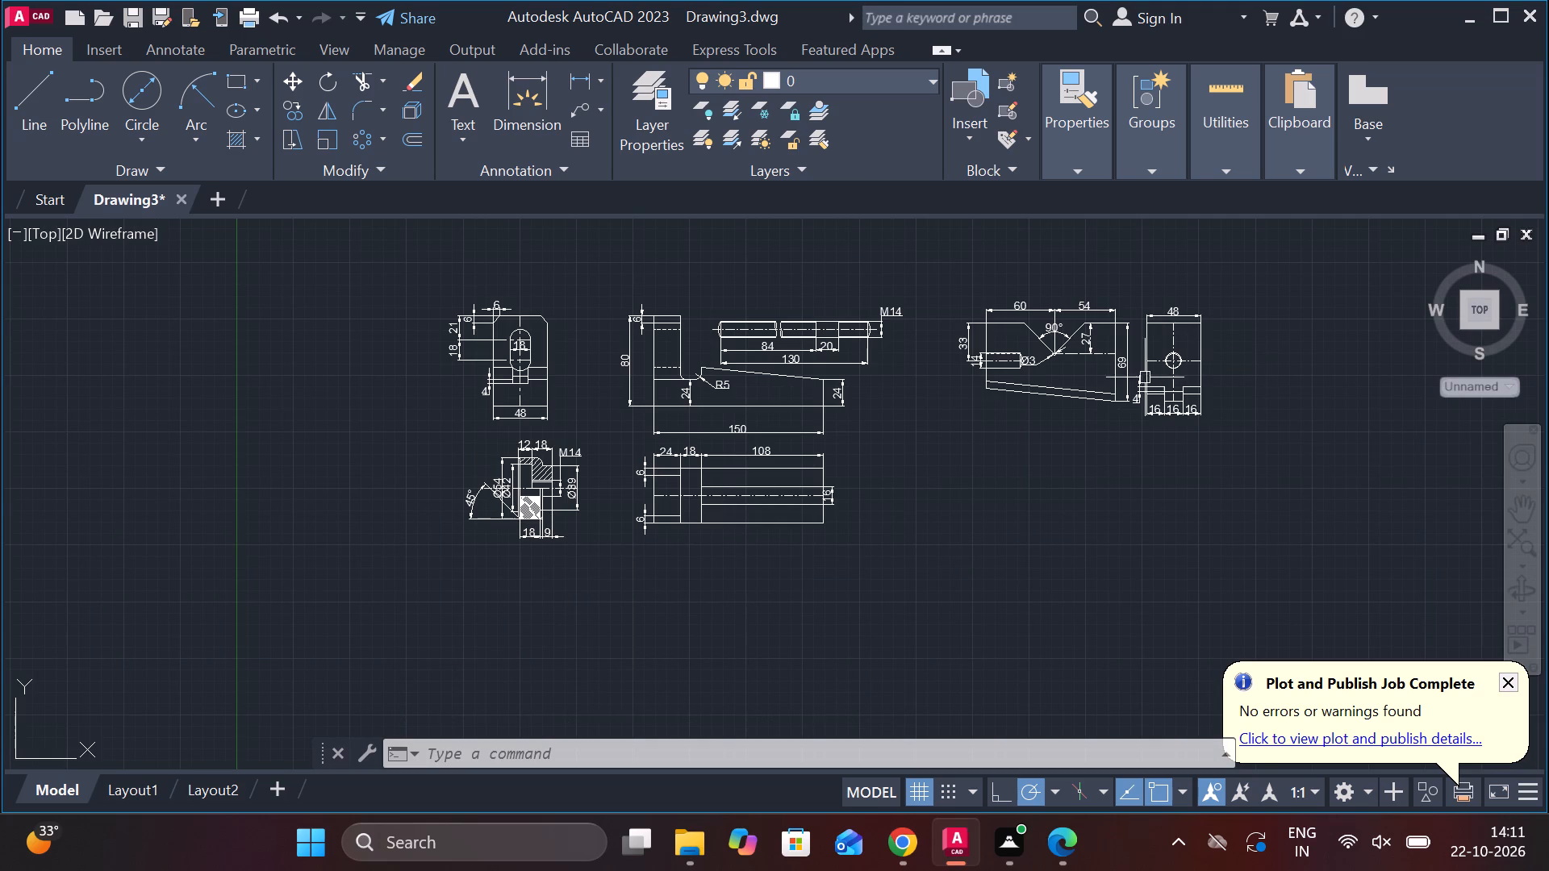
pyautogui.scroll(2, 526, 446)
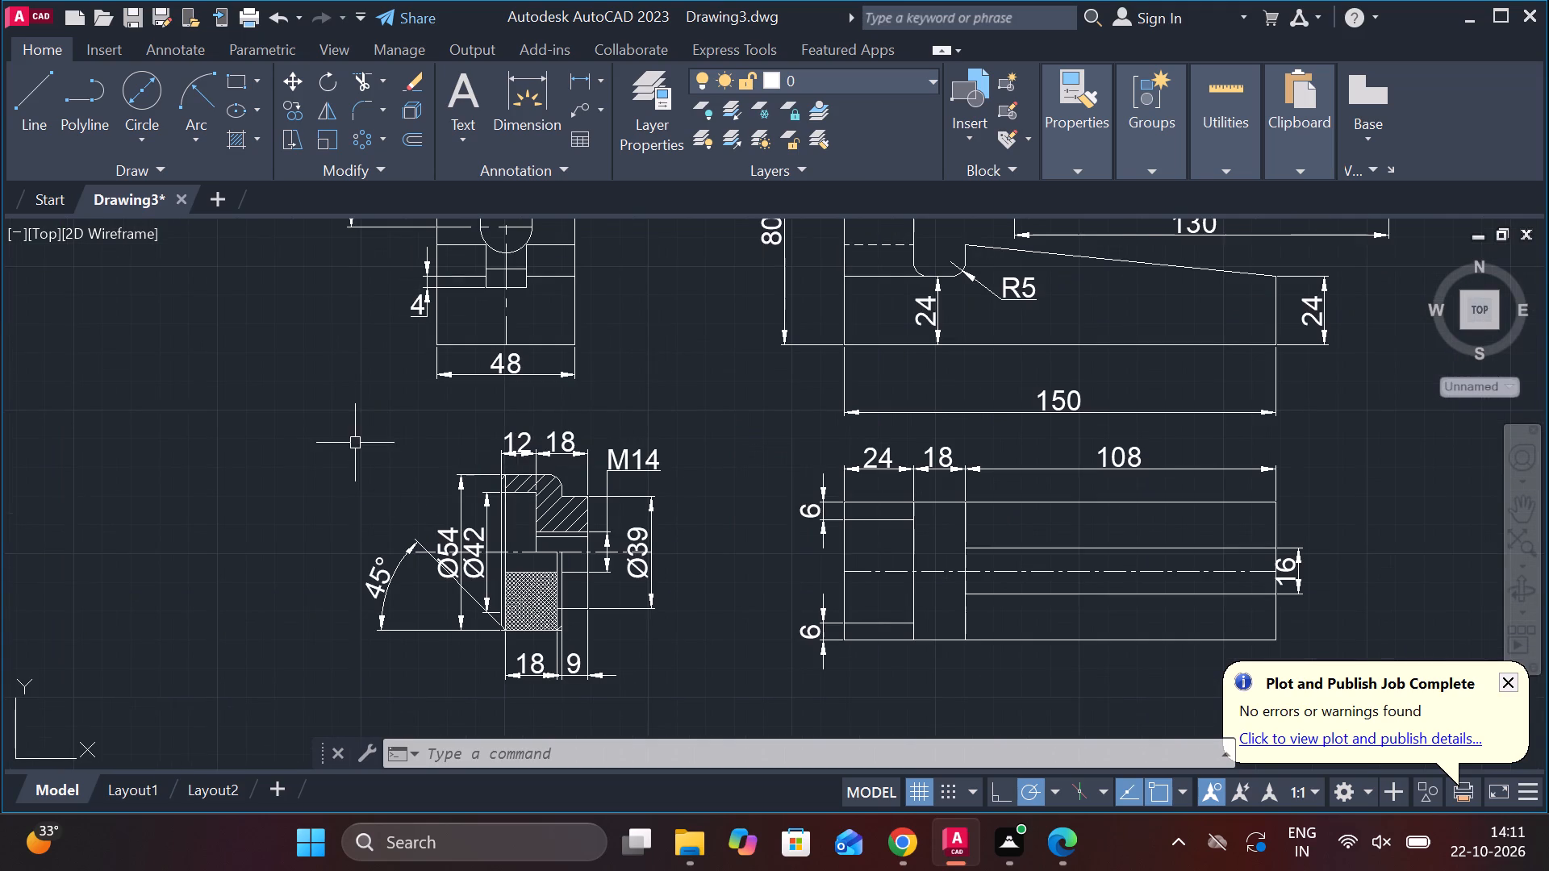
pyautogui.click(325, 410)
pyautogui.moveTo(710, 478); pyautogui.dragTo(712, 461, button='middle')
pyautogui.moveTo(705, 678); pyautogui.dragTo(704, 604, button='middle')
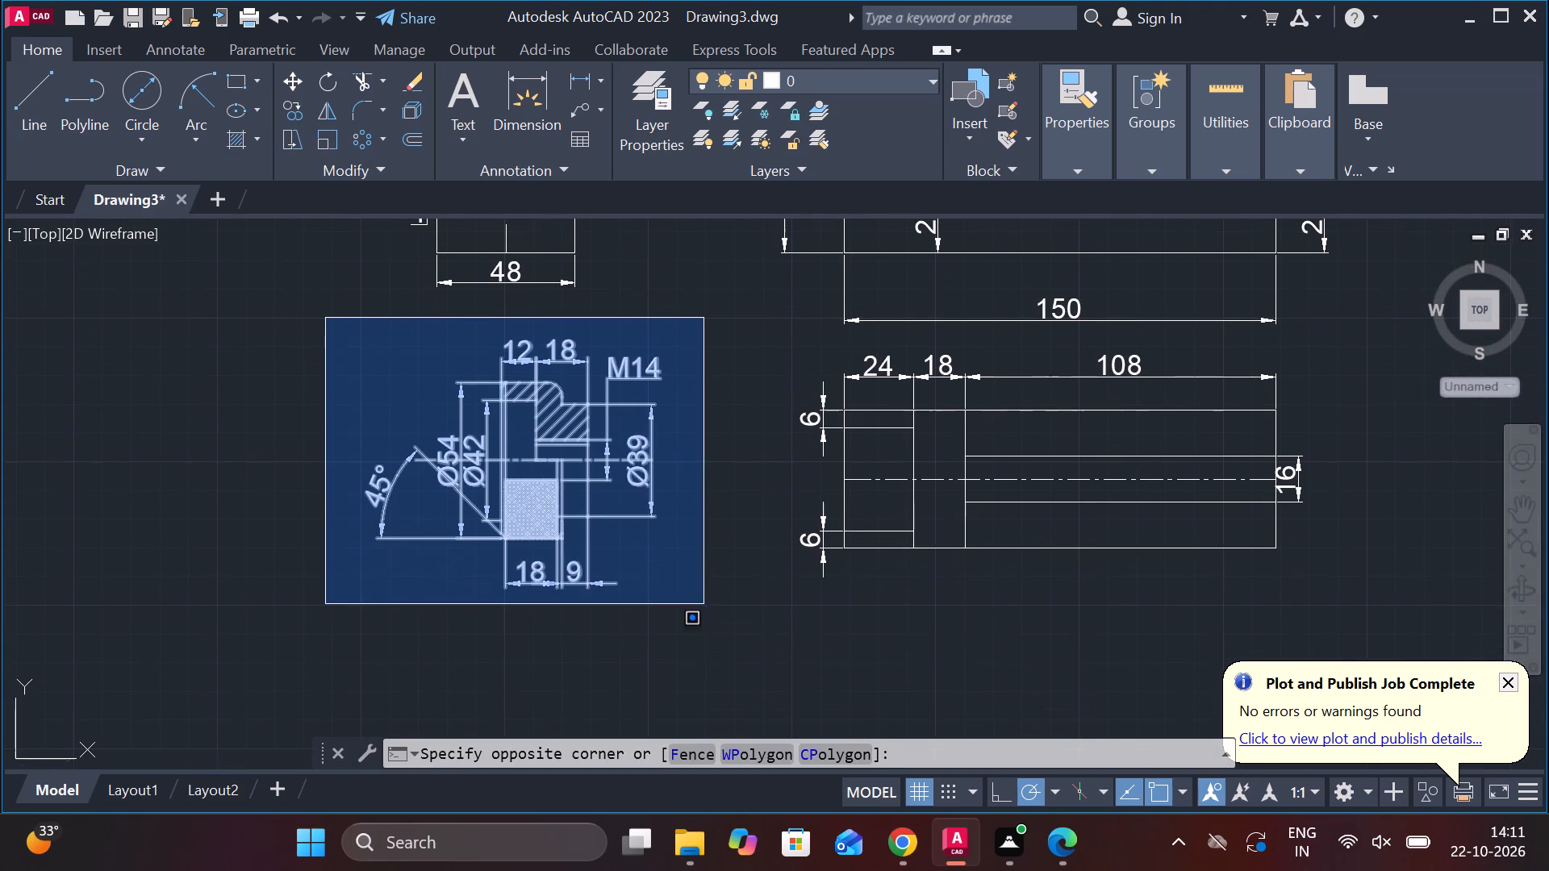
pyautogui.click(708, 623)
pyautogui.press('m')
pyautogui.press('Return')
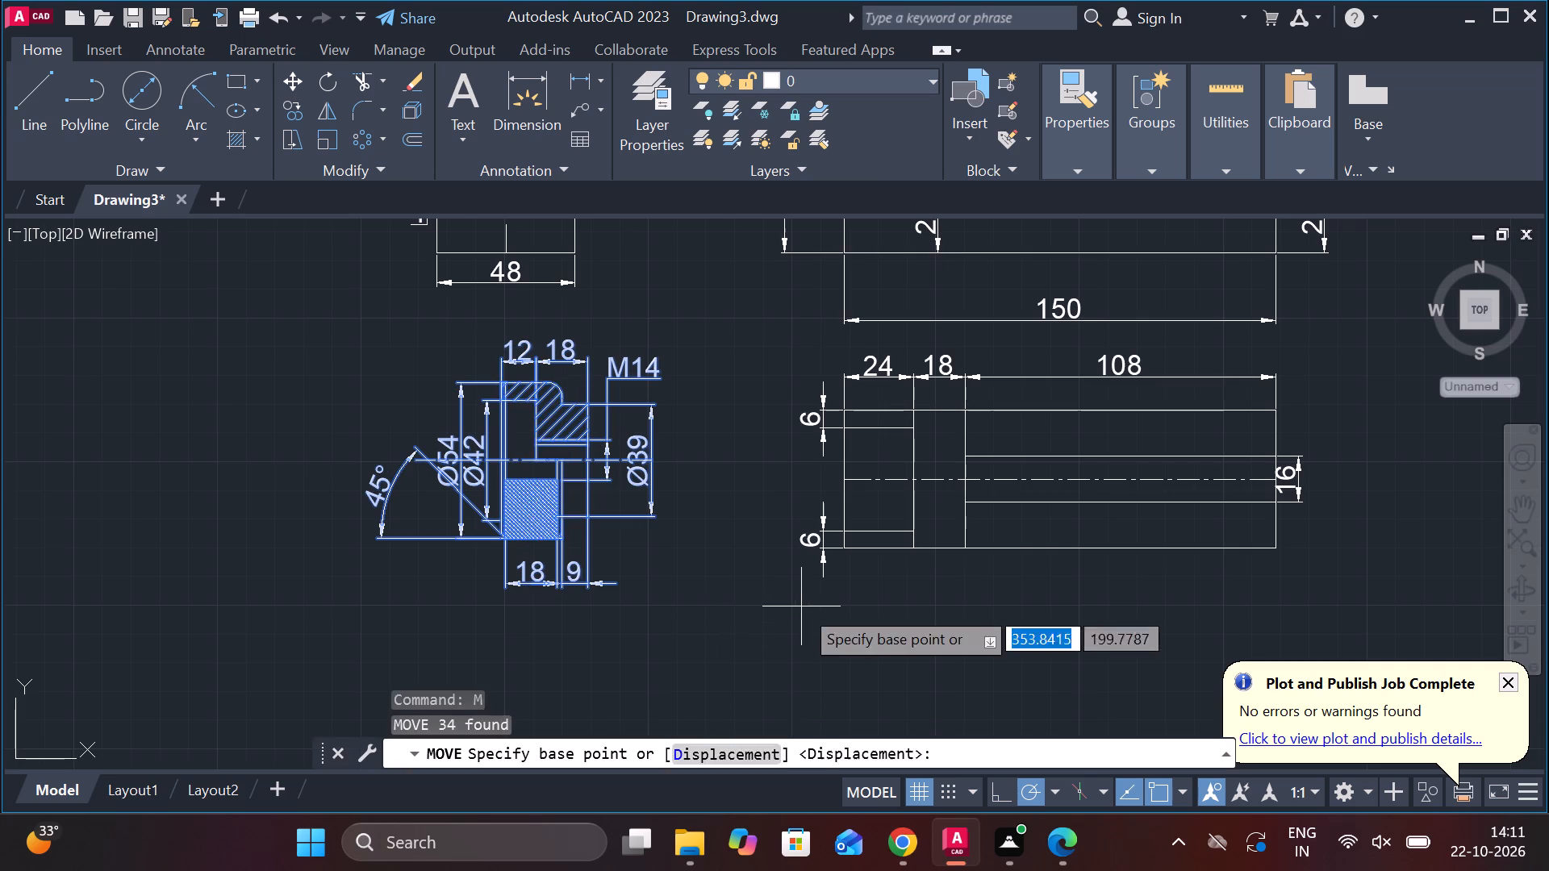
pyautogui.click(725, 590)
pyautogui.scroll(-1, 728, 590)
pyautogui.moveTo(1237, 568); pyautogui.dragTo(804, 598, button='middle')
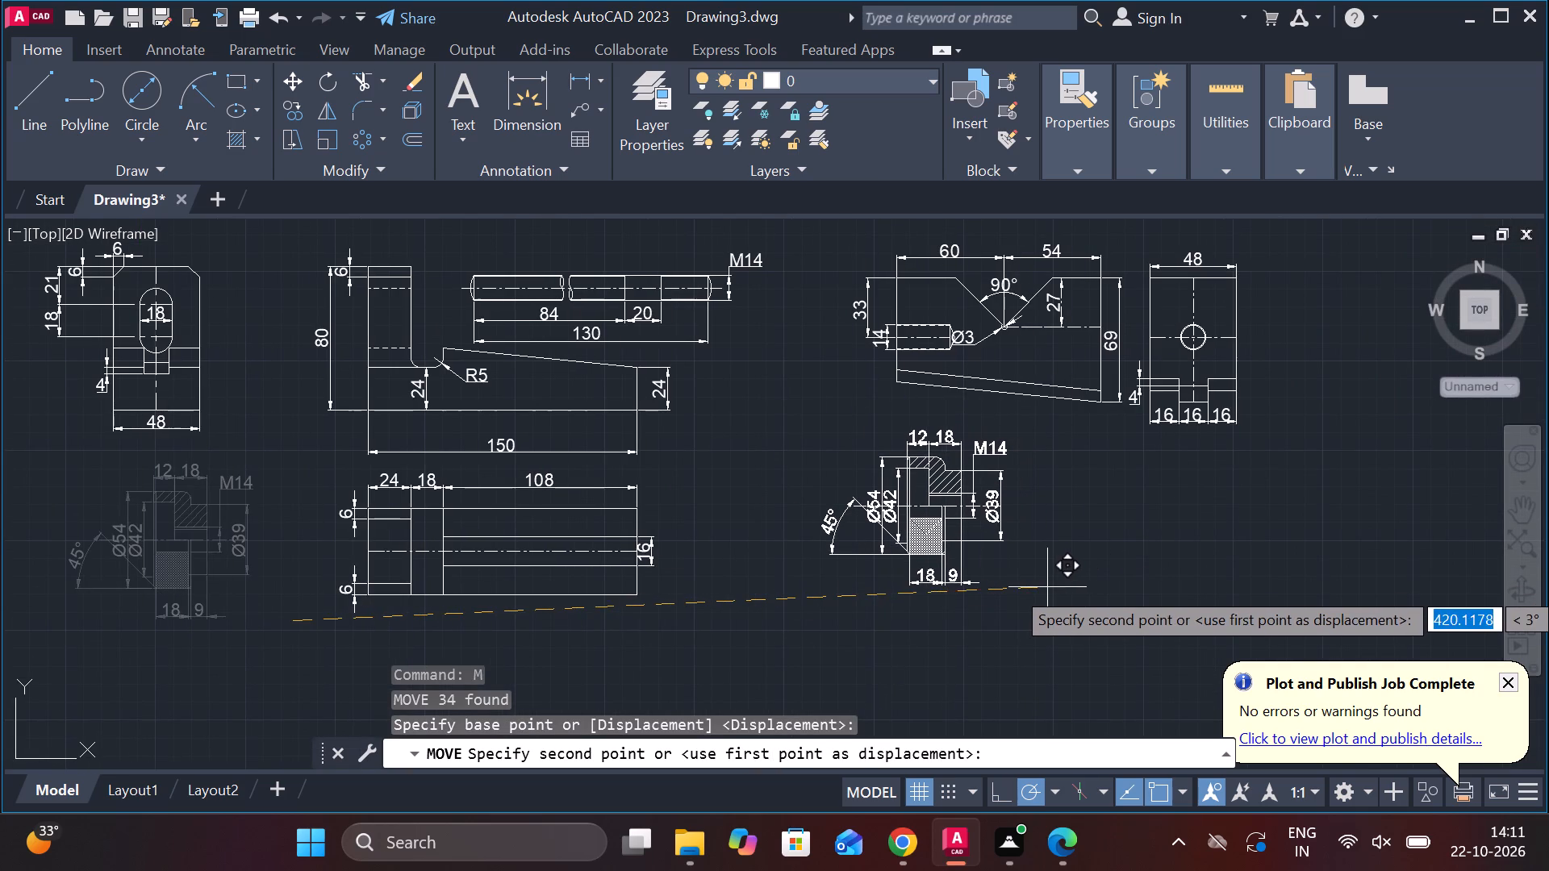
pyautogui.click(1047, 587)
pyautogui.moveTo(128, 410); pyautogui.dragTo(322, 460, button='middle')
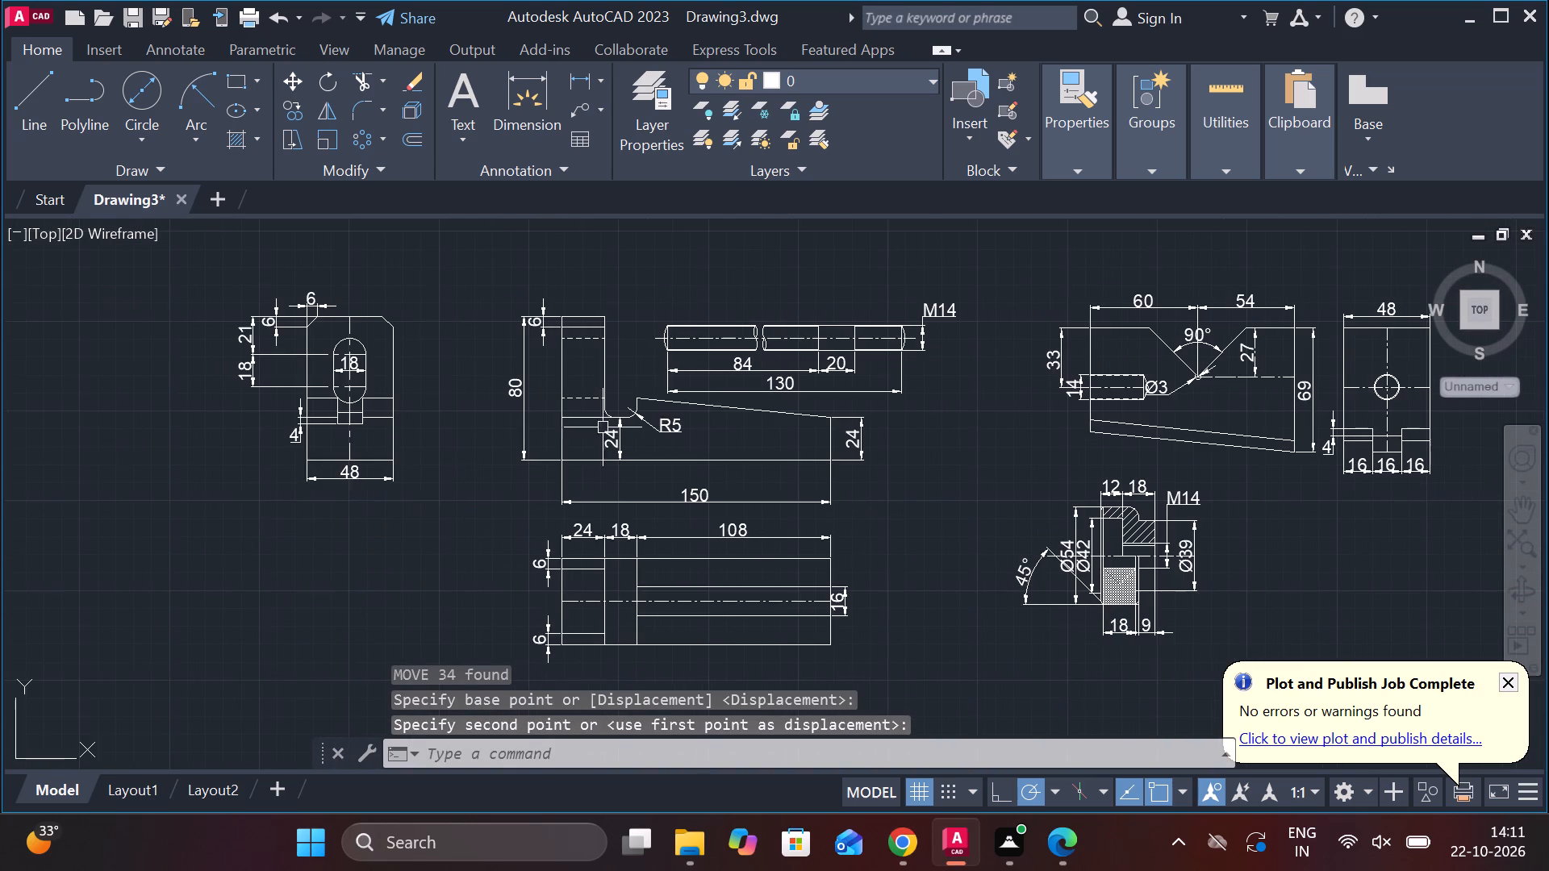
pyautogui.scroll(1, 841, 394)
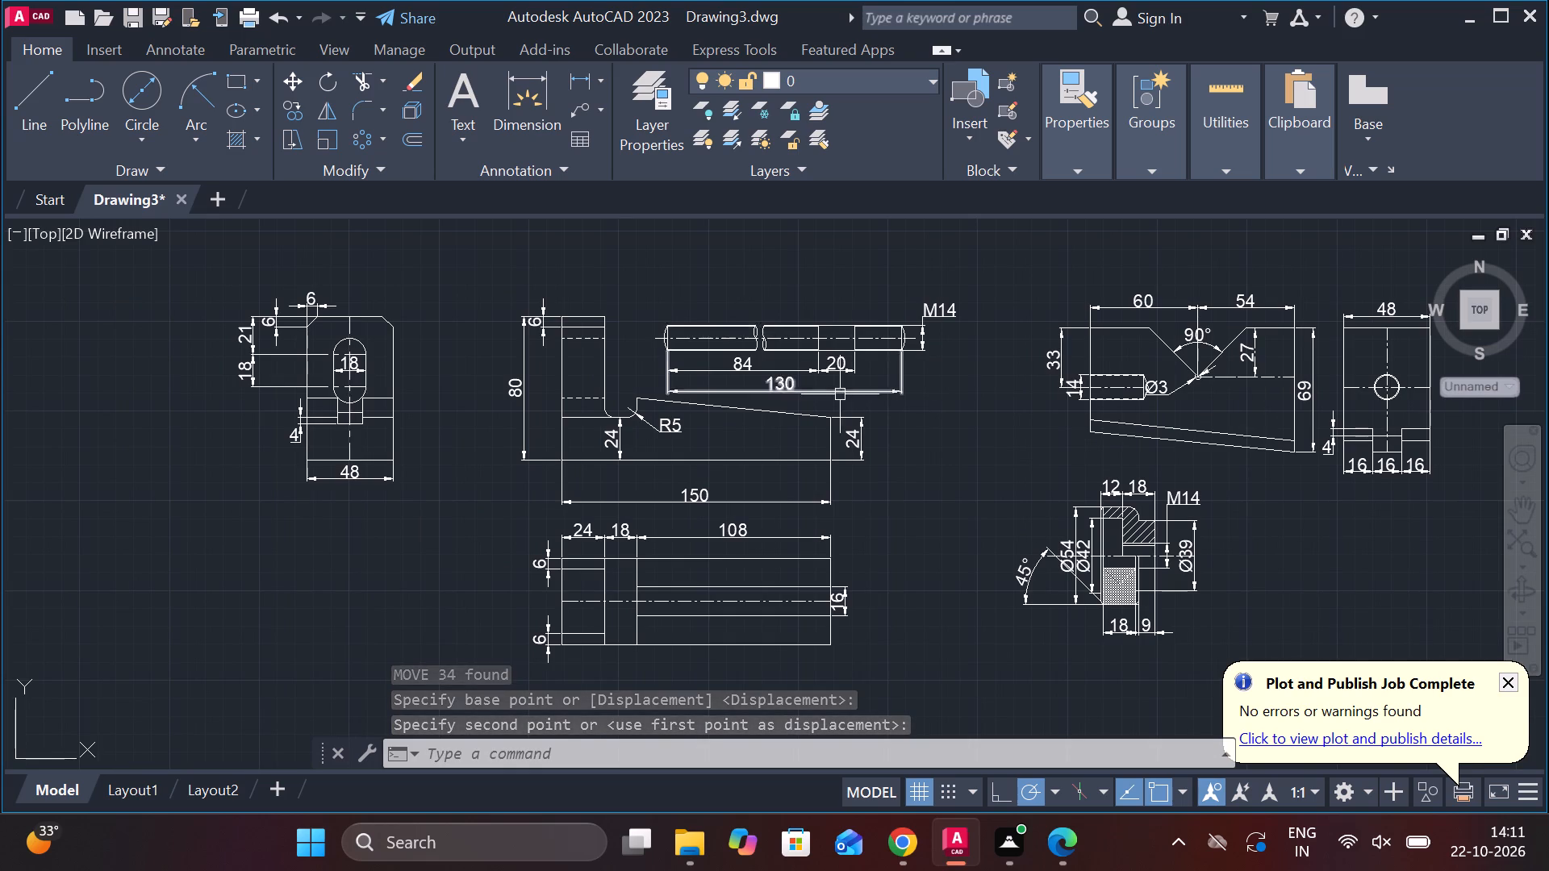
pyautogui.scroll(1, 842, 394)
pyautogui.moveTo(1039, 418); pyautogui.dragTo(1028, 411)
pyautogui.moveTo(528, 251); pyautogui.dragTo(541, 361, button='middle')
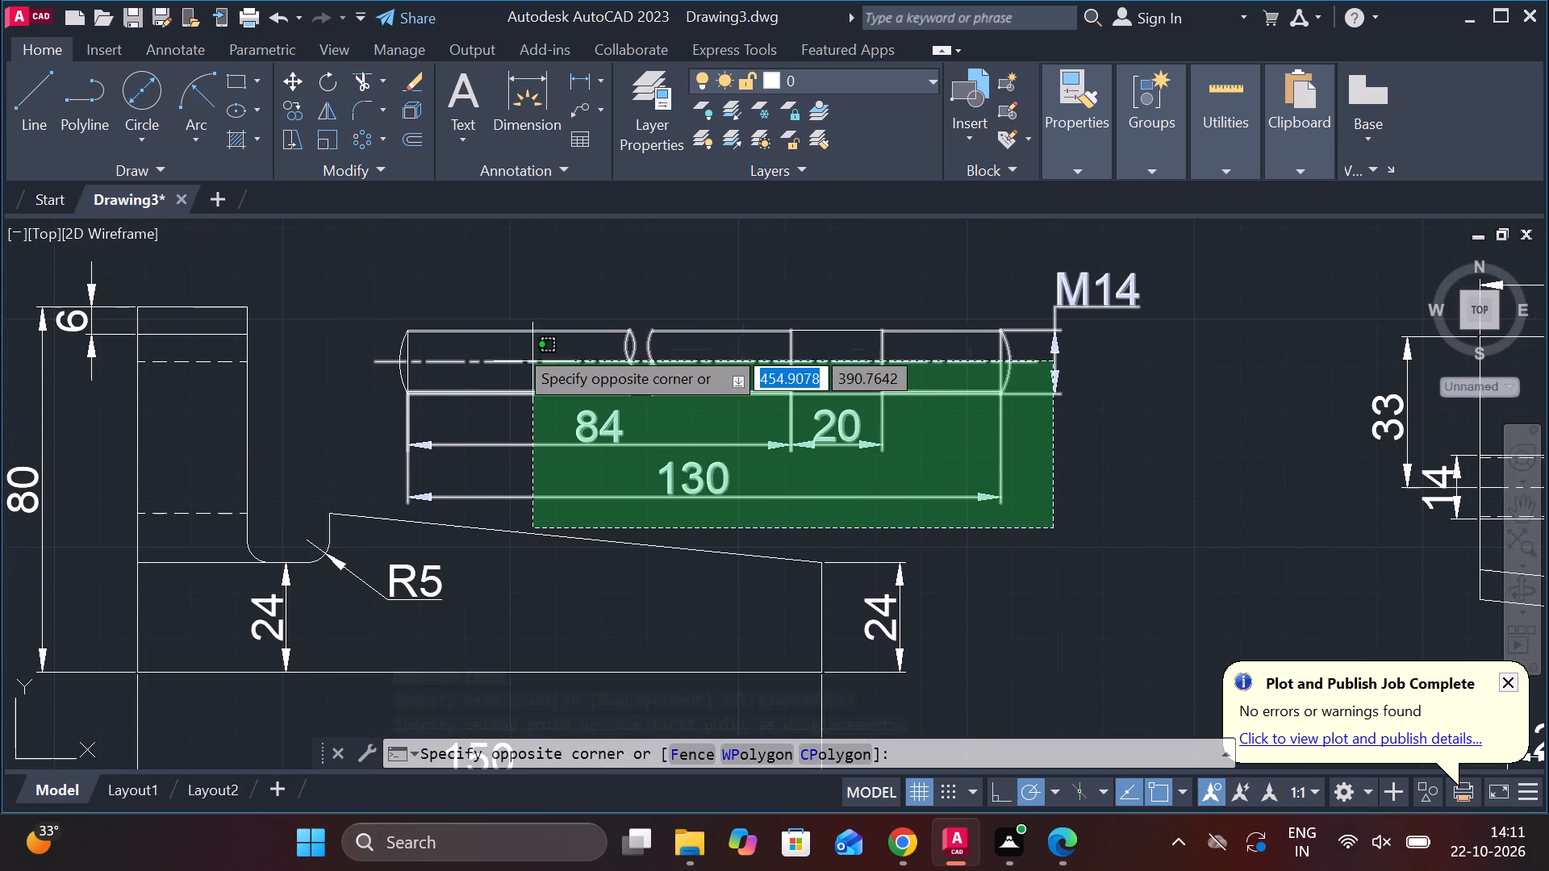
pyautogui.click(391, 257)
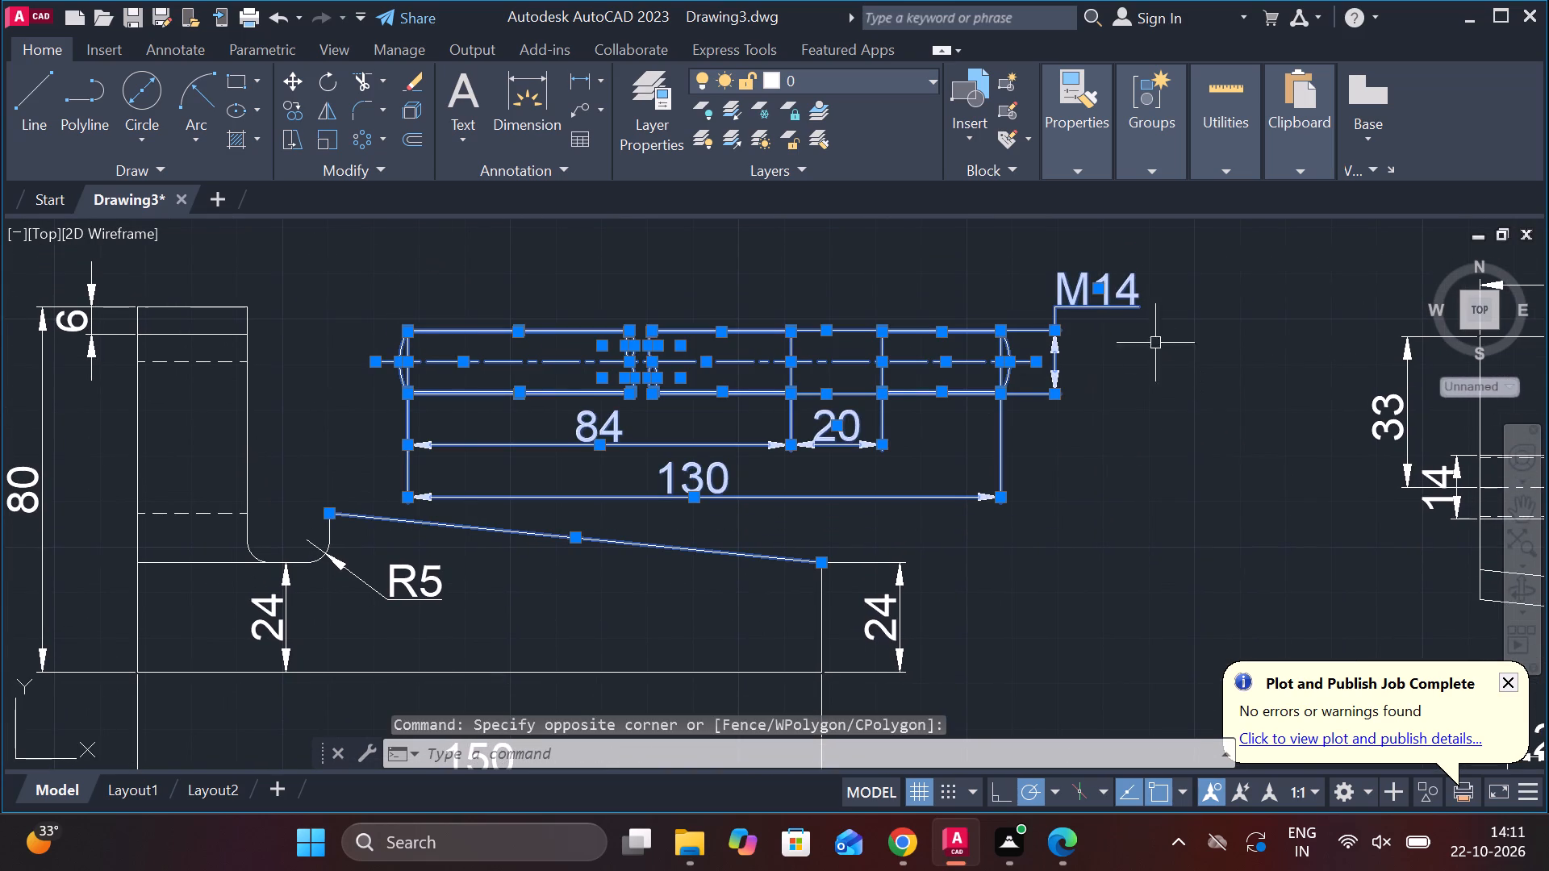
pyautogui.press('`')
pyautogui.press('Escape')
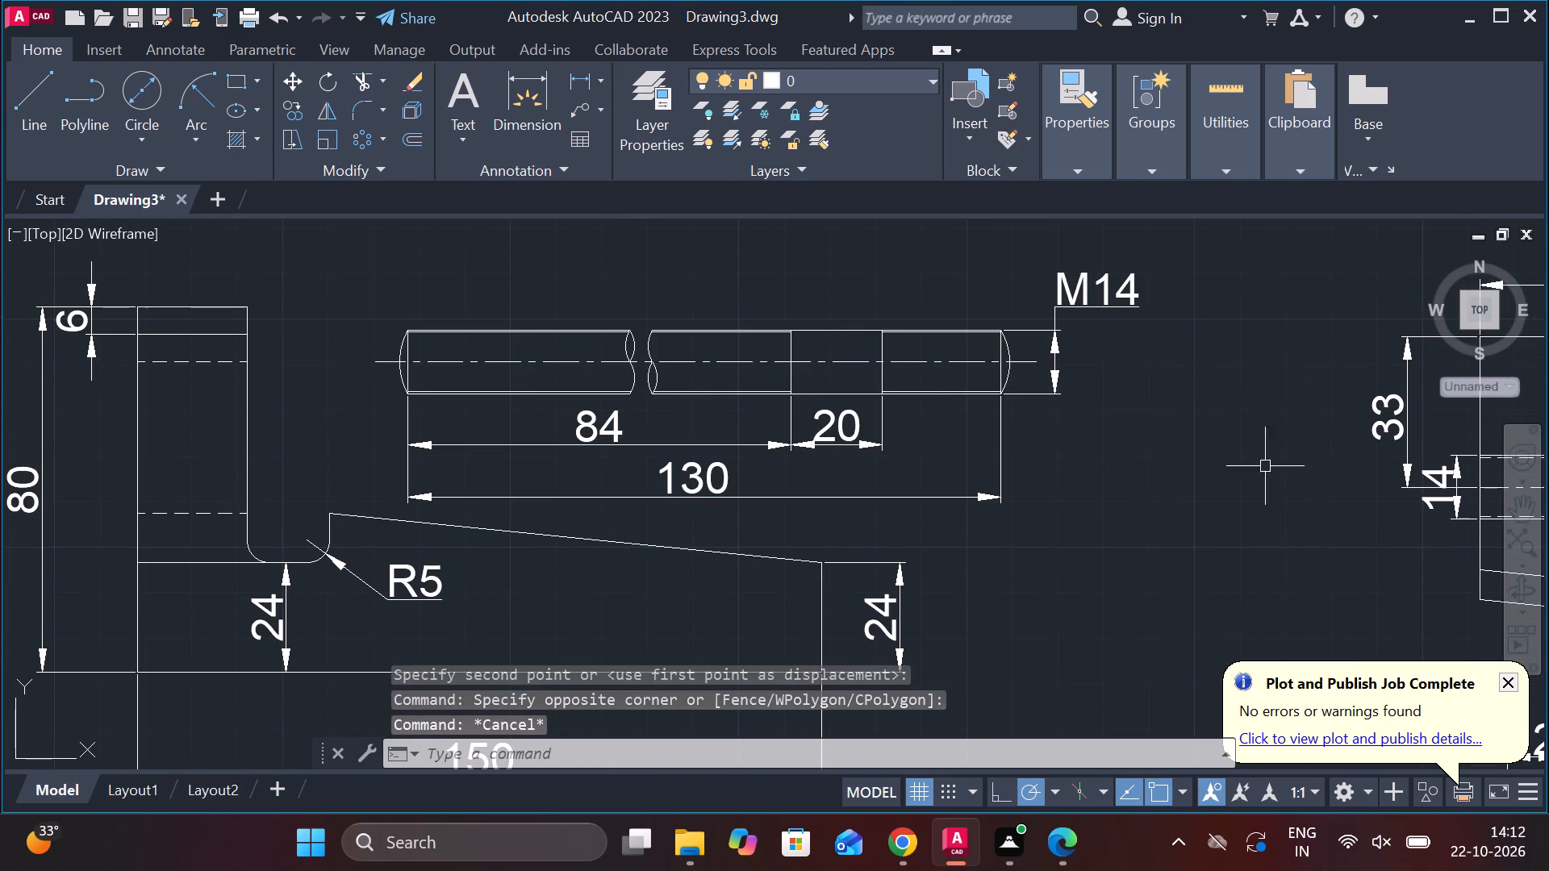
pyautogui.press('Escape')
# Move the M14 screw view with its dimensions to the right of the knurled nut, beneath the V-block's side view.
pyautogui.click(1233, 502)
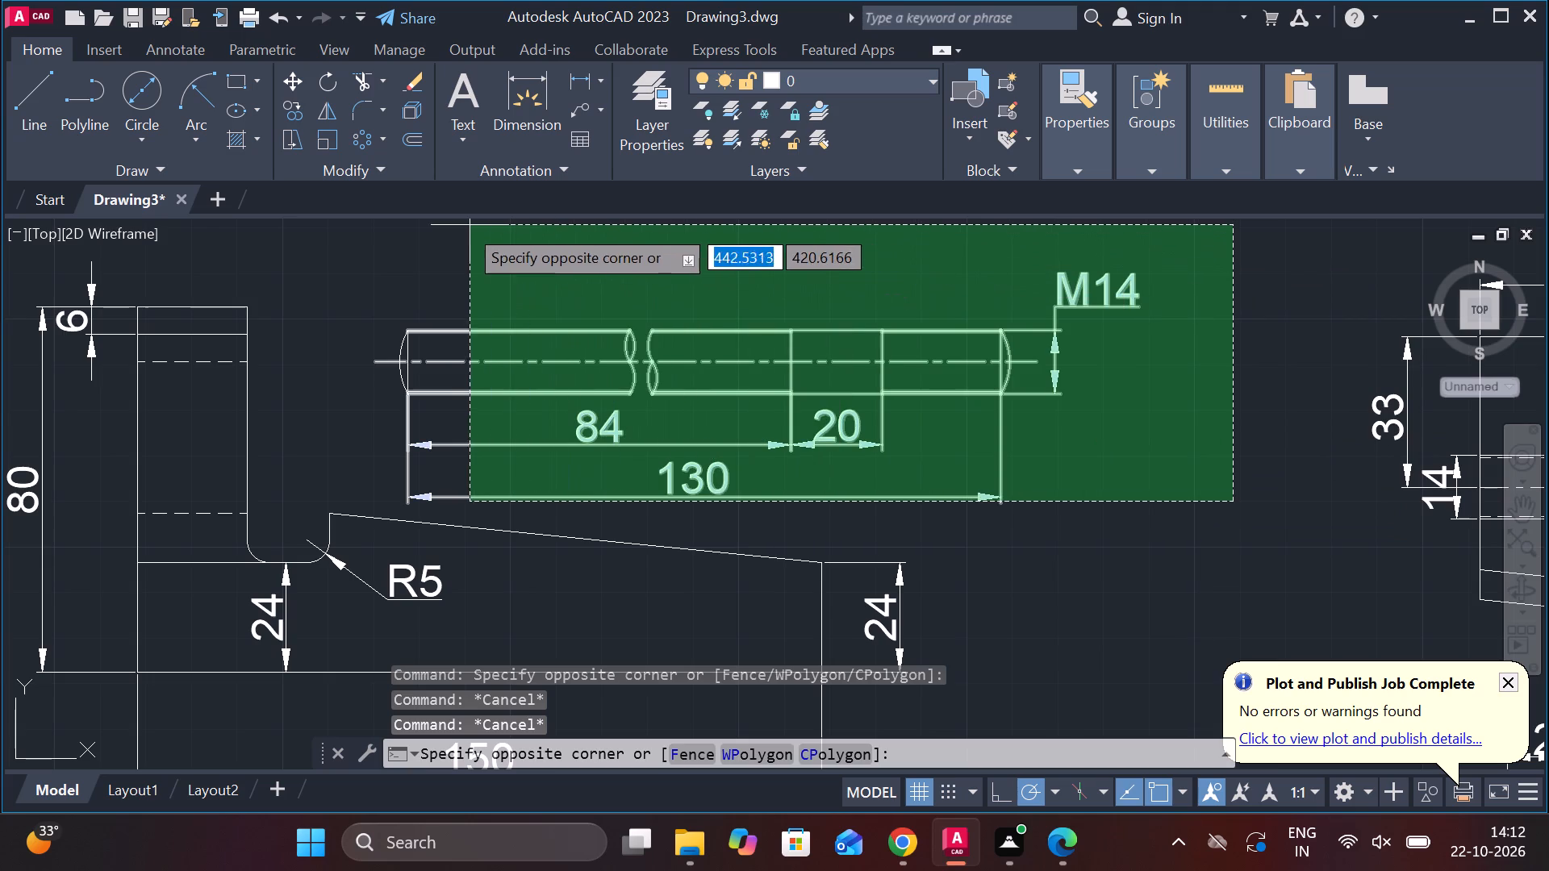
pyautogui.click(346, 235)
pyautogui.press('m')
pyautogui.press('Return')
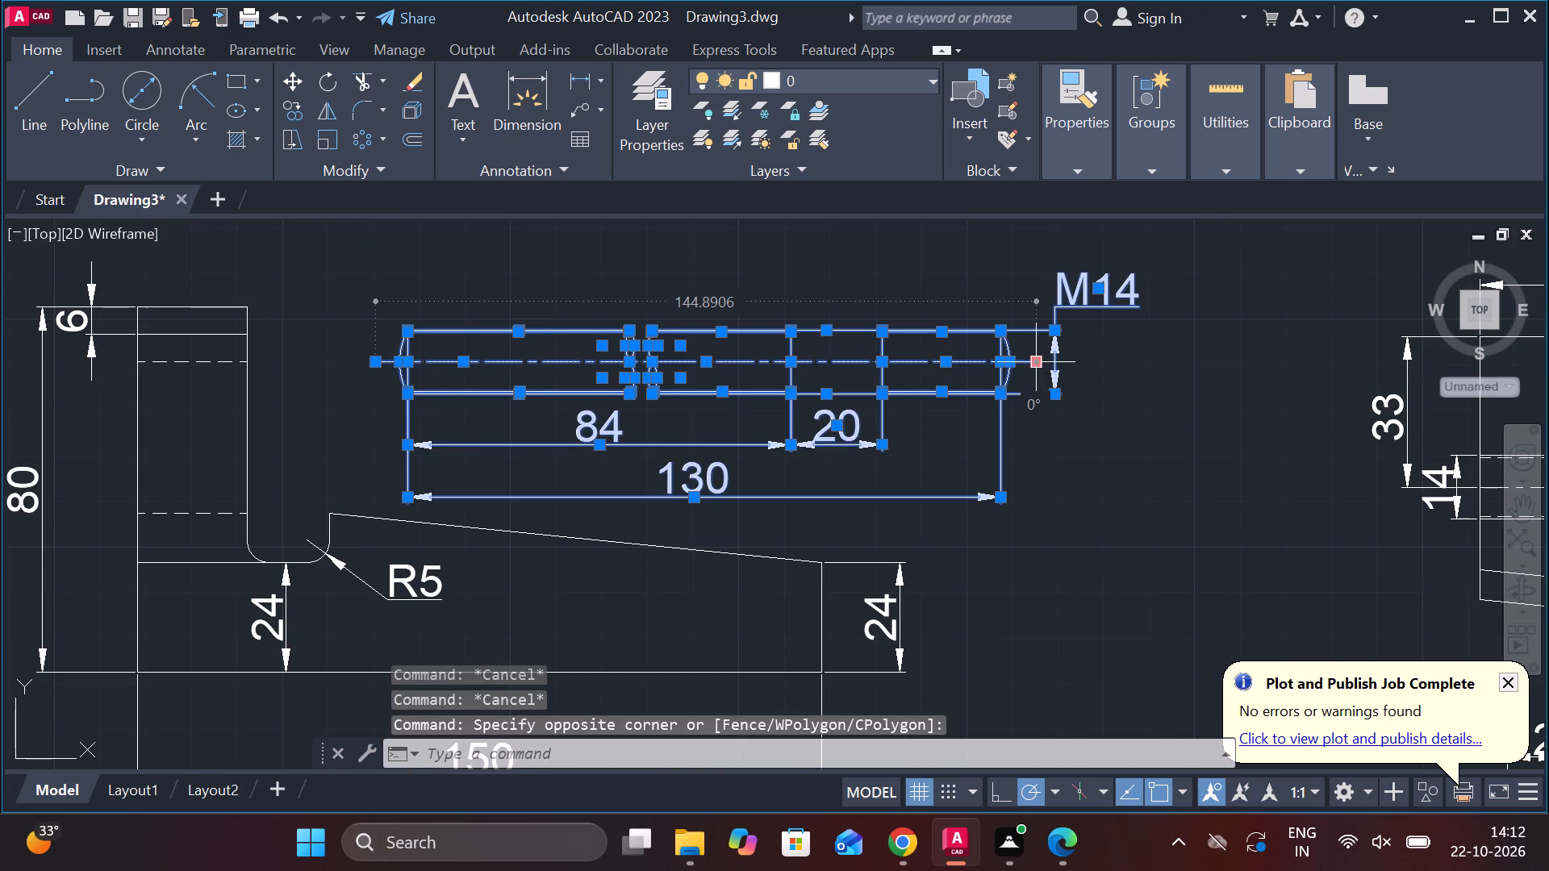
pyautogui.press('Return')
pyautogui.click(1096, 459)
pyautogui.scroll(-2, 1198, 509)
pyautogui.moveTo(1186, 505); pyautogui.dragTo(1171, 502, button='middle')
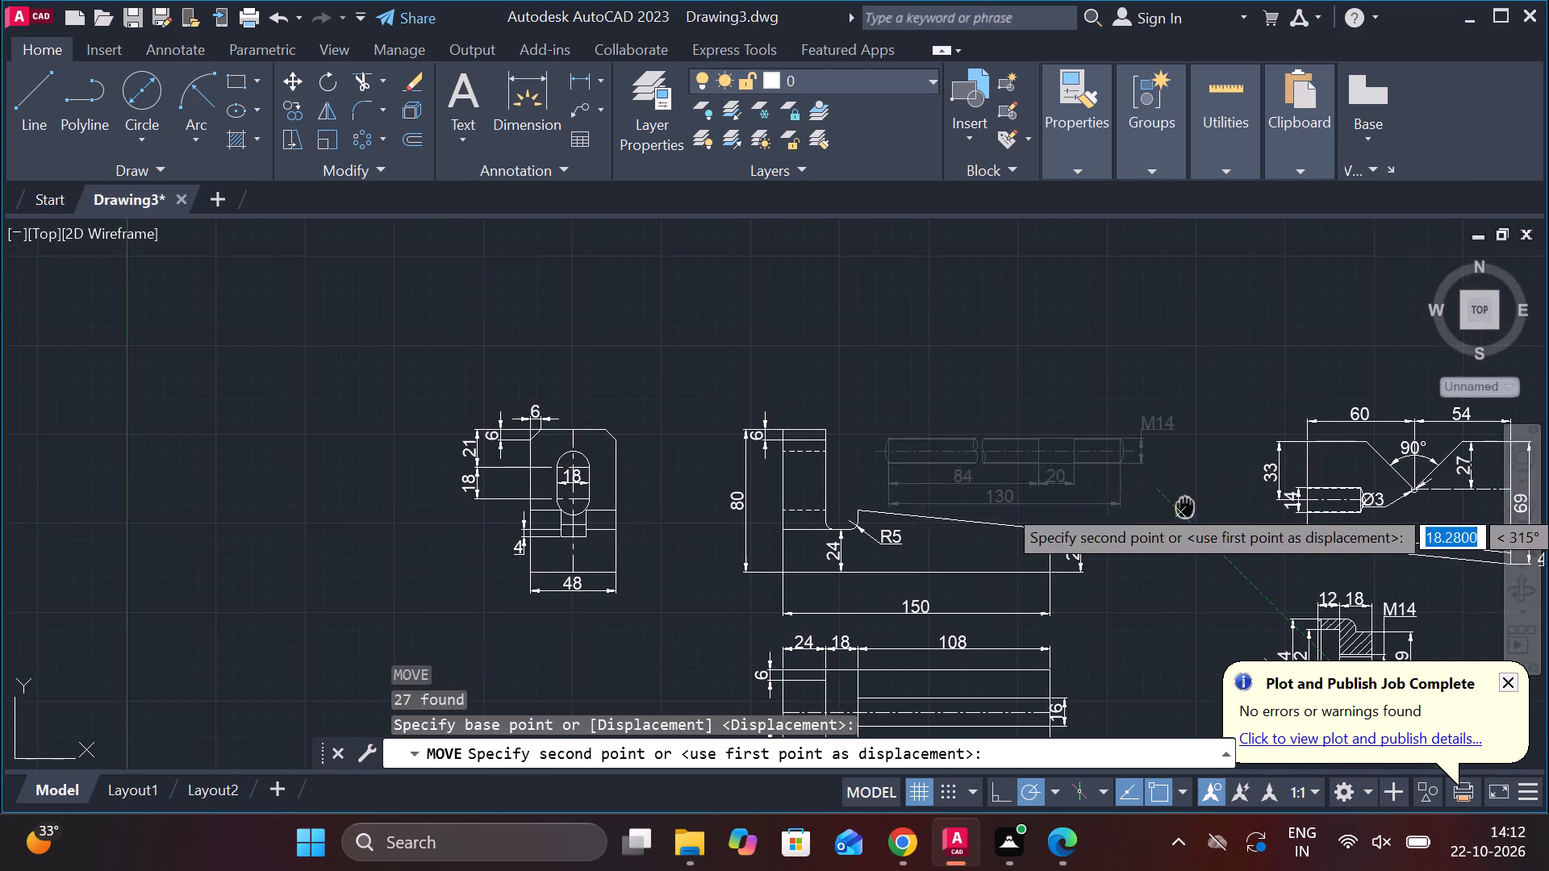
pyautogui.moveTo(1171, 502); pyautogui.dragTo(1072, 382, button='middle')
pyautogui.moveTo(1179, 488); pyautogui.dragTo(721, 360, button='middle')
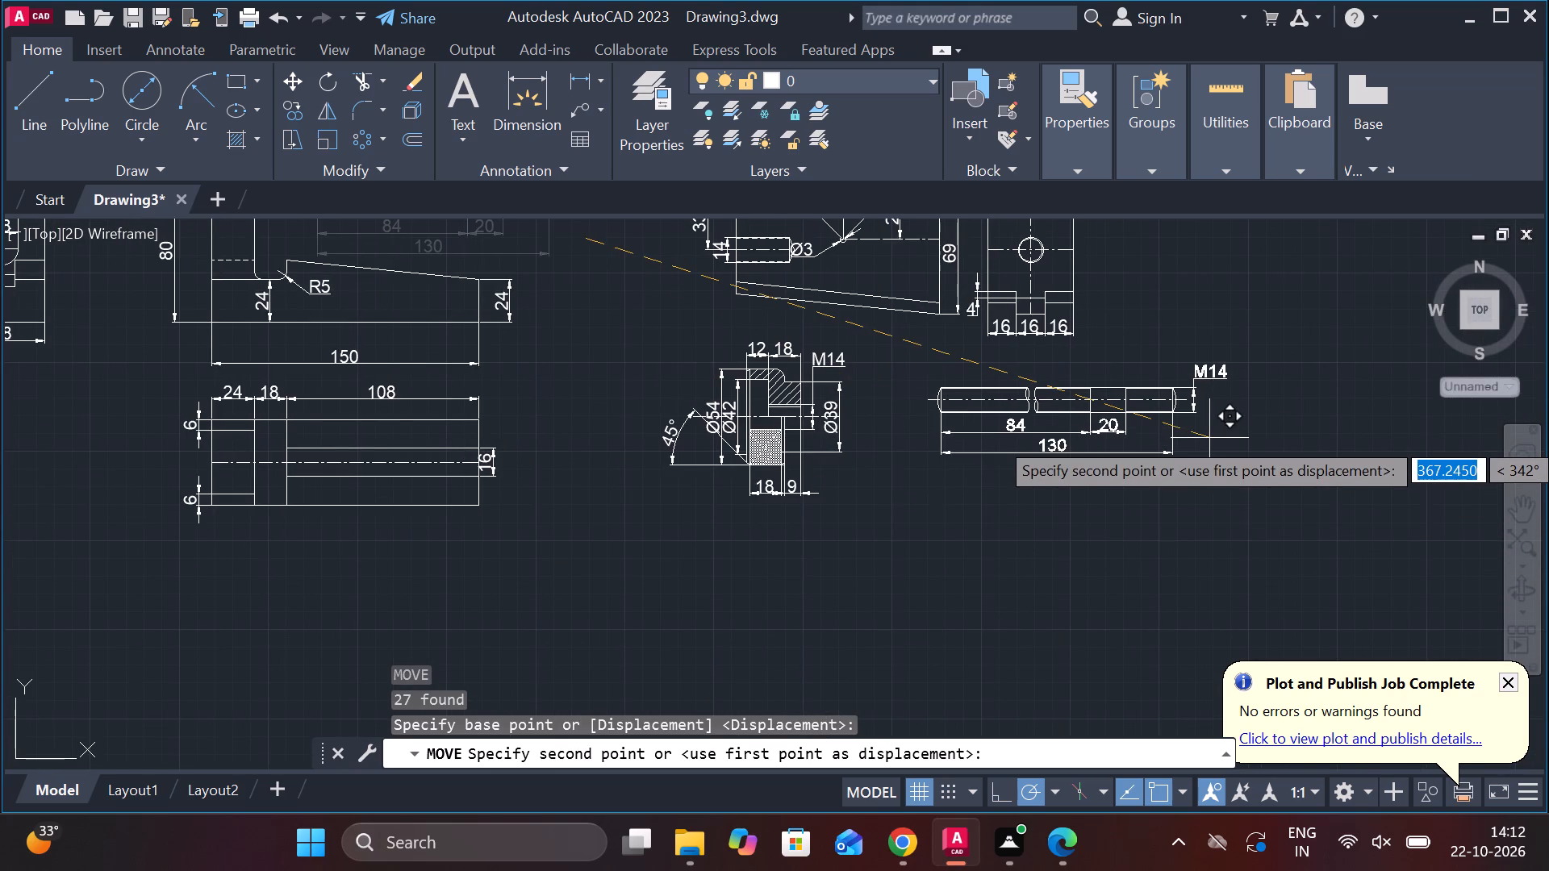
pyautogui.click(1175, 439)
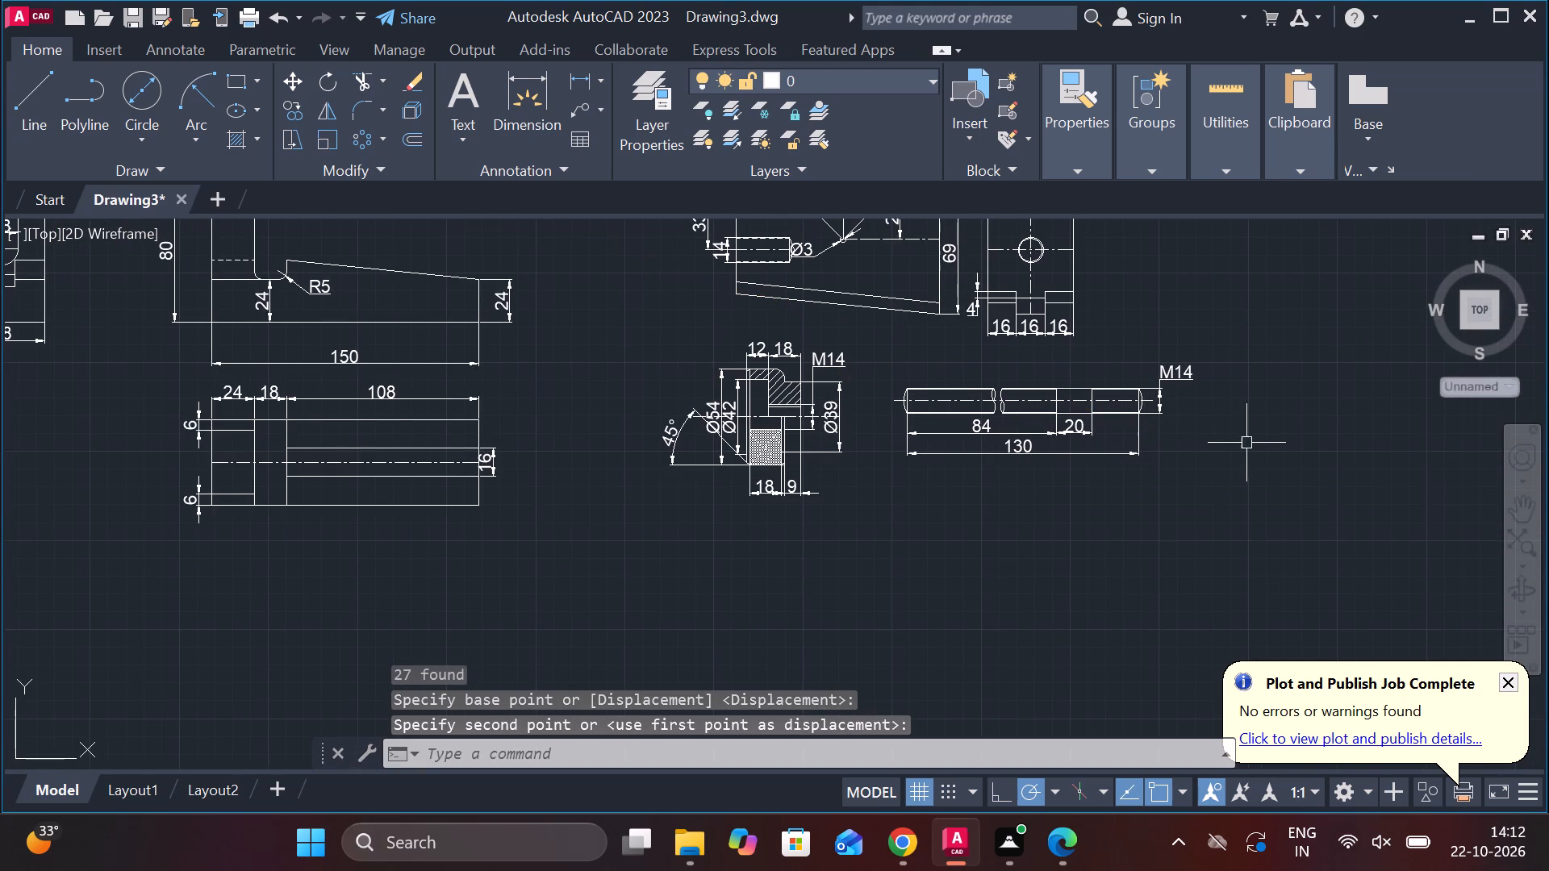
pyautogui.press('Escape')
# Move the base's three dimensioned views together to the right, closer to the V-block and nut views.
pyautogui.scroll(-2, 1233, 470)
pyautogui.scroll(1, 790, 422)
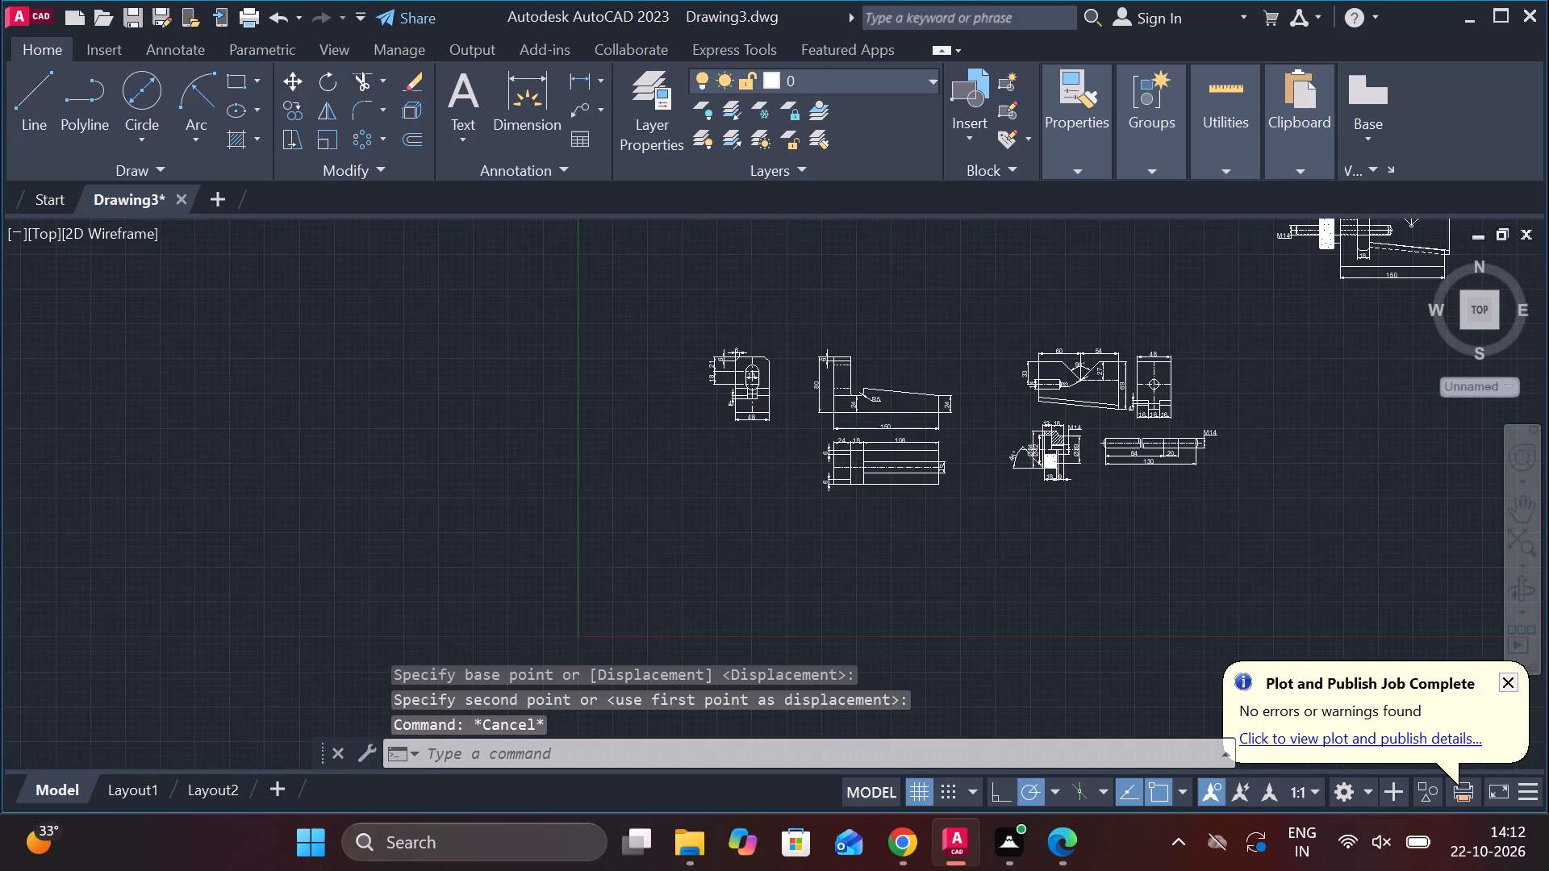
pyautogui.scroll(1, 794, 424)
pyautogui.moveTo(819, 427); pyautogui.dragTo(856, 434, button='middle')
pyautogui.scroll(-1, 799, 429)
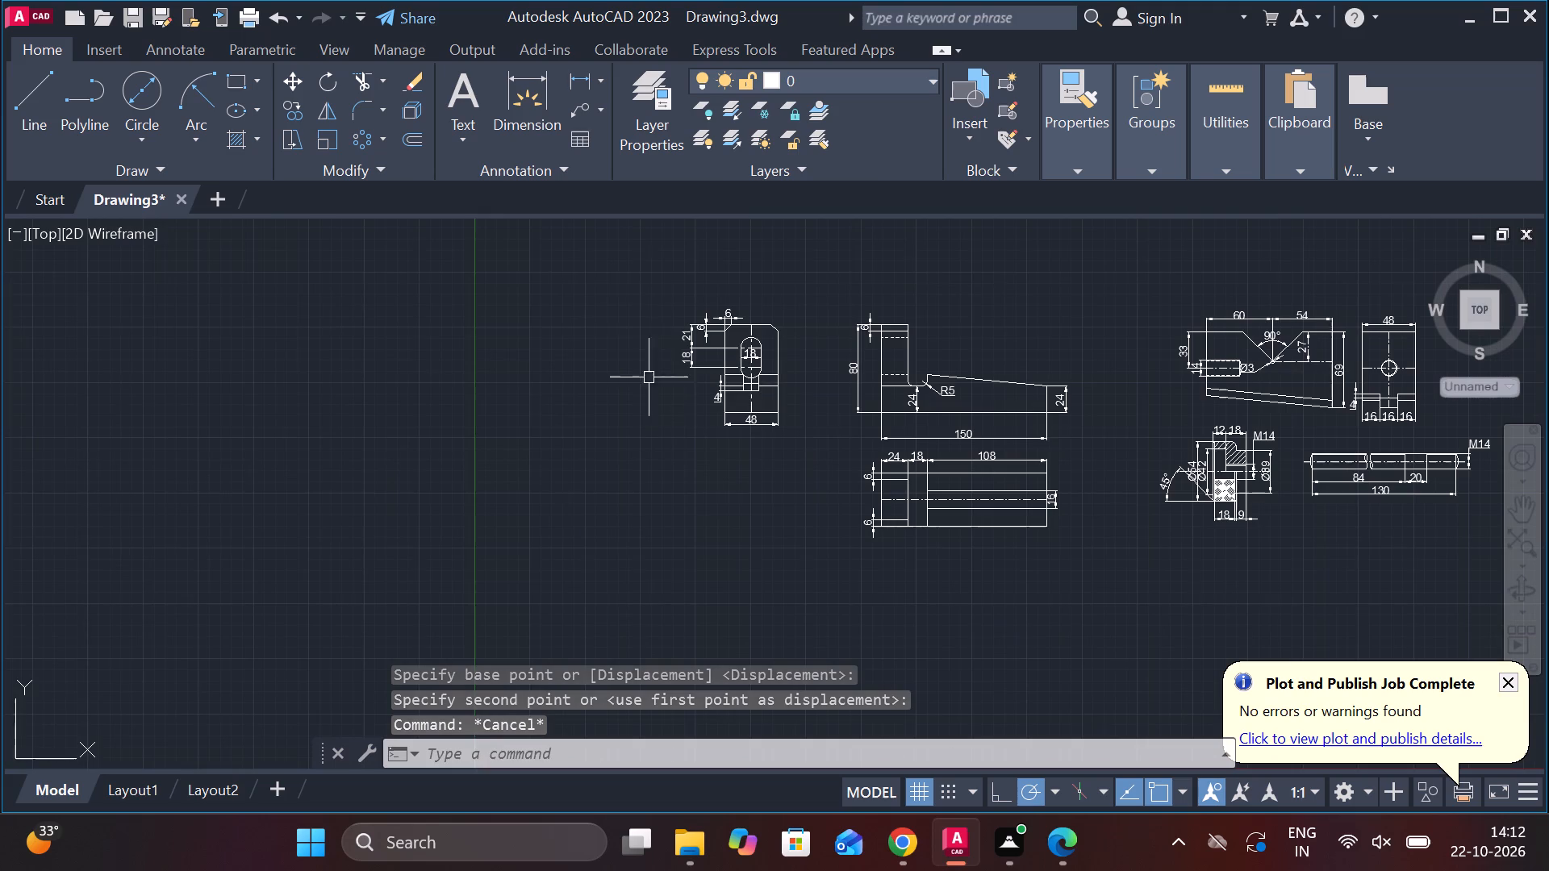
pyautogui.click(614, 253)
pyautogui.click(1166, 612)
pyautogui.press('m')
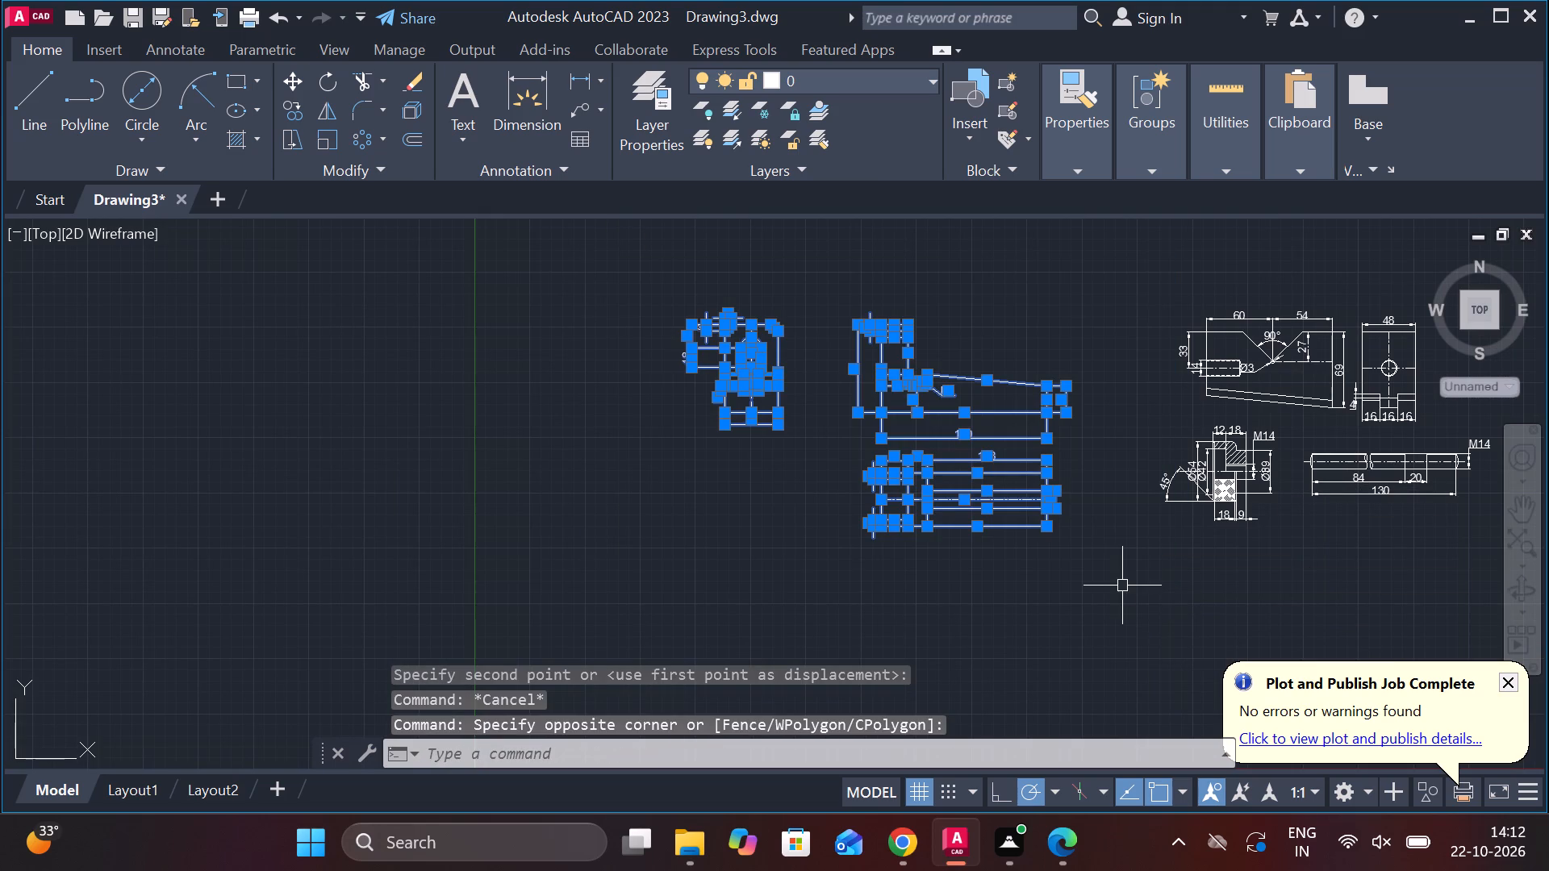
pyautogui.press('Return')
pyautogui.click(1083, 574)
pyautogui.scroll(1, 1157, 575)
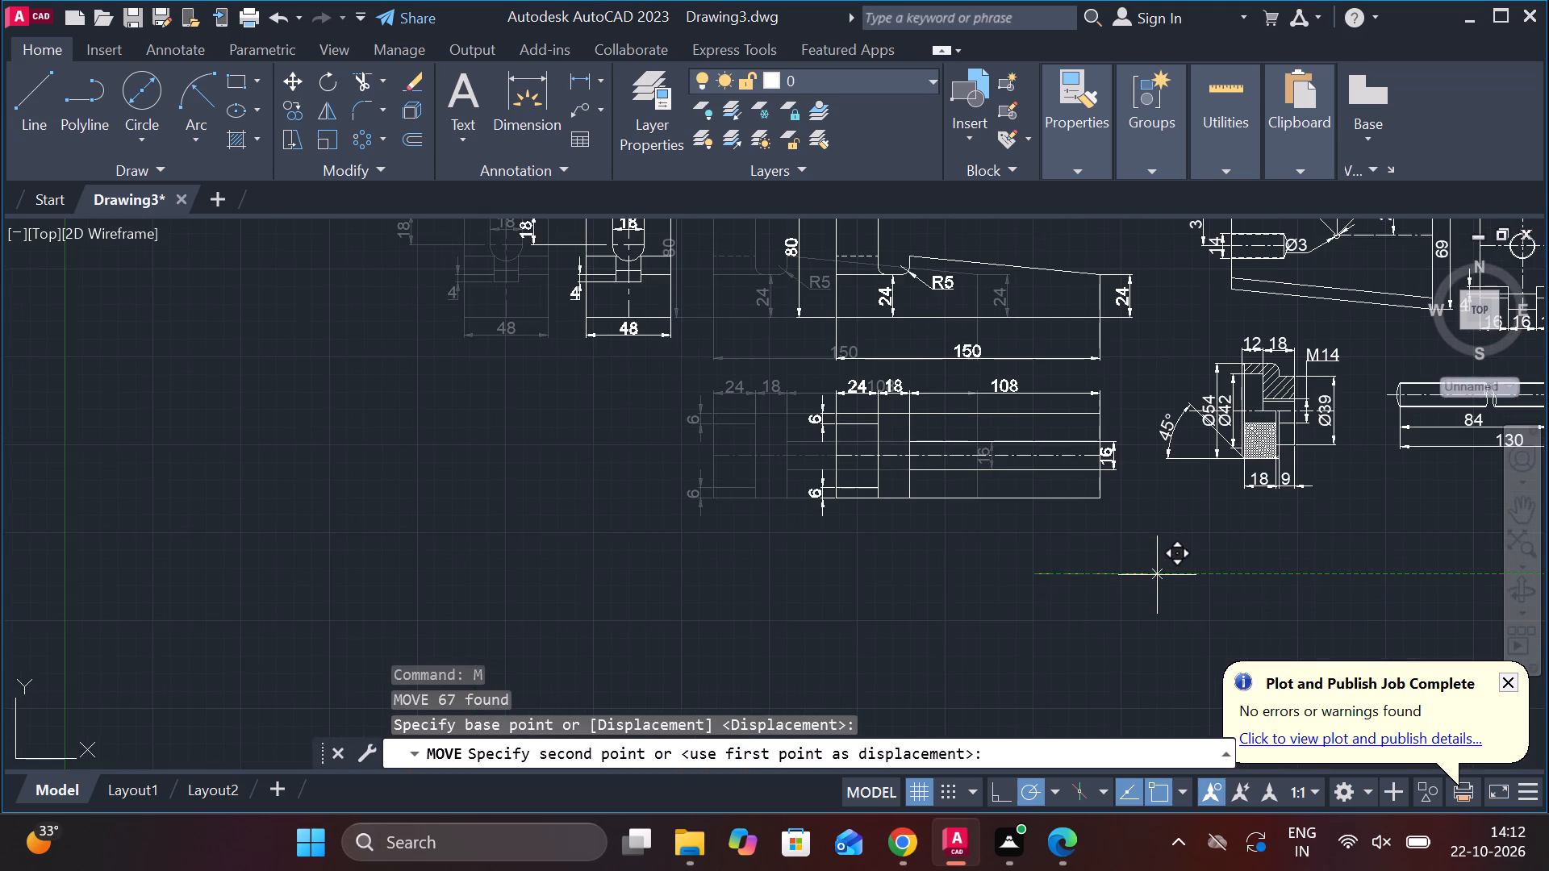
pyautogui.click(1167, 561)
pyautogui.press('Escape')
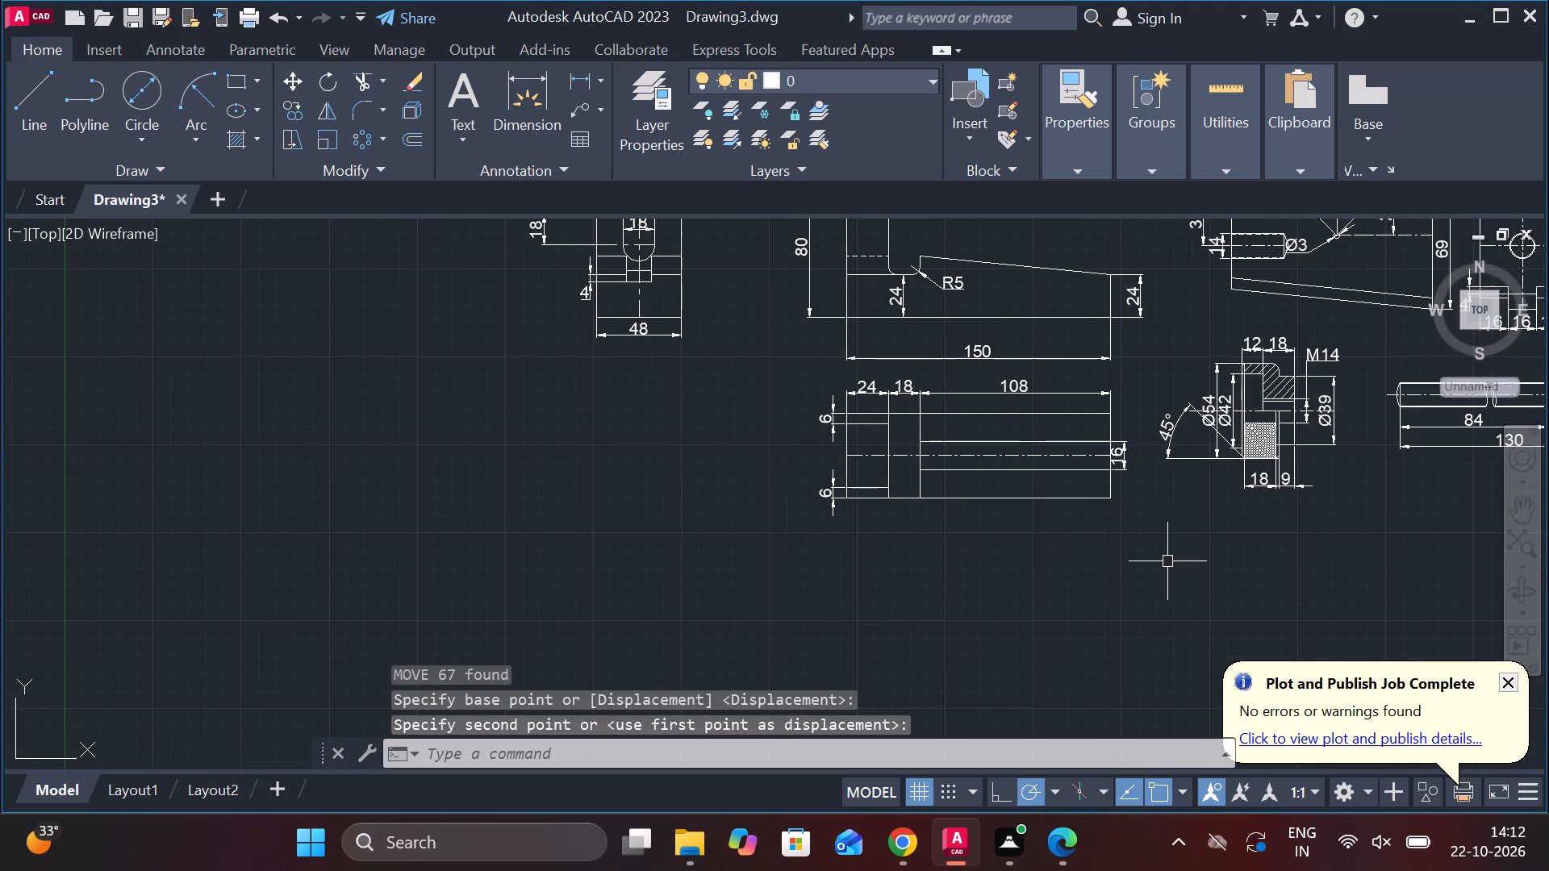
# Move the dimensioned assembly front view to the space centred beneath the individual part views.
pyautogui.scroll(-2, 1167, 561)
pyautogui.moveTo(1276, 573); pyautogui.dragTo(1067, 551, button='middle')
pyautogui.moveTo(1259, 470); pyautogui.dragTo(1106, 549, button='middle')
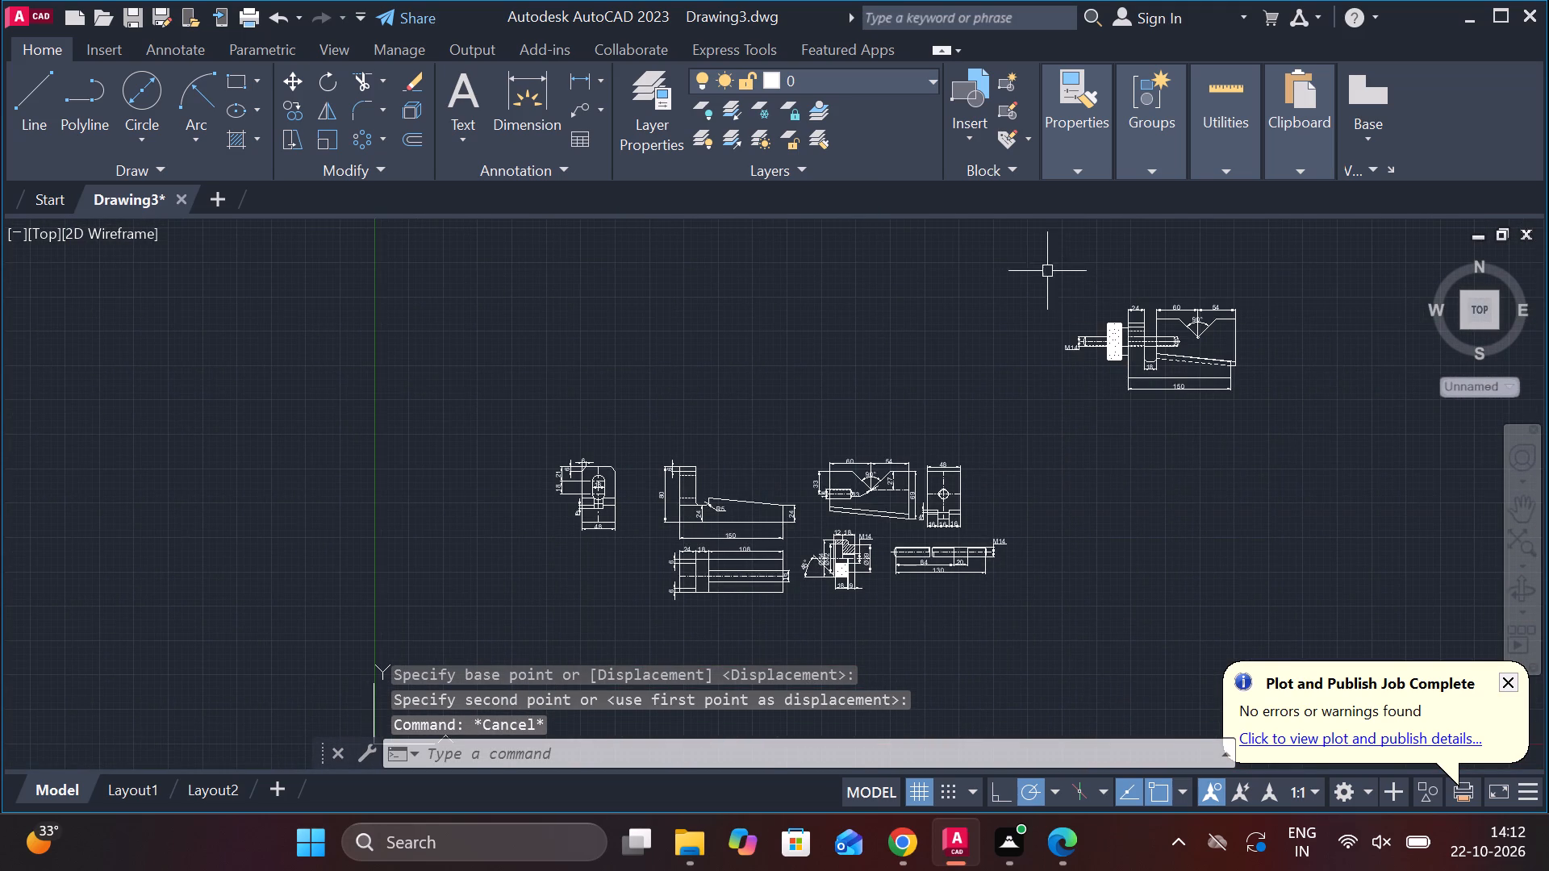
pyautogui.click(1039, 267)
pyautogui.click(1365, 494)
pyautogui.press('m')
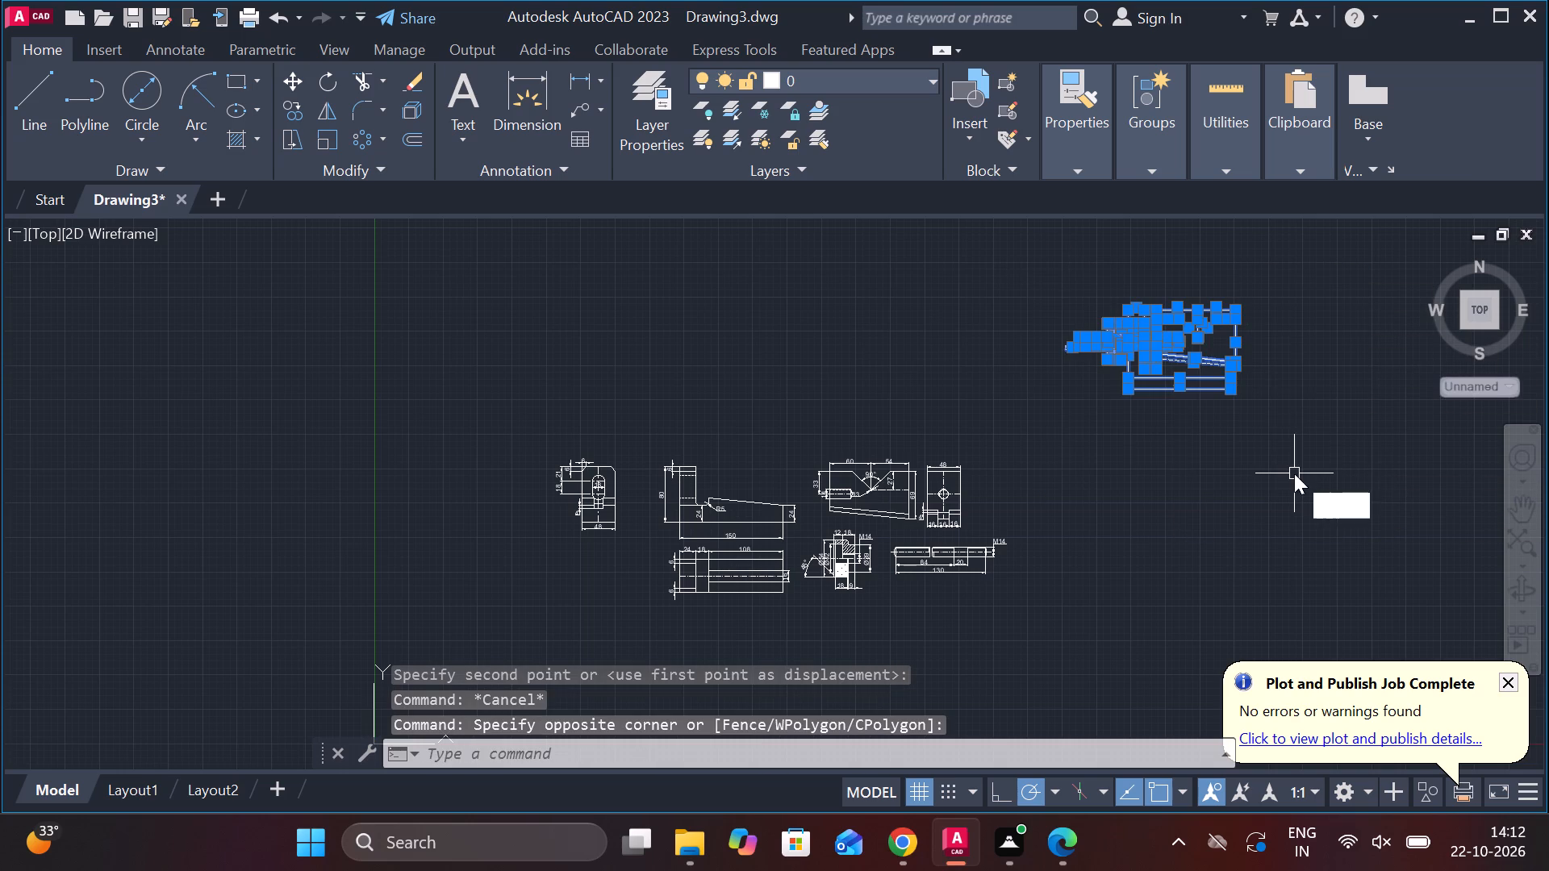
pyautogui.press('Return')
pyautogui.click(1288, 465)
pyautogui.moveTo(1196, 548); pyautogui.dragTo(1180, 303, button='middle')
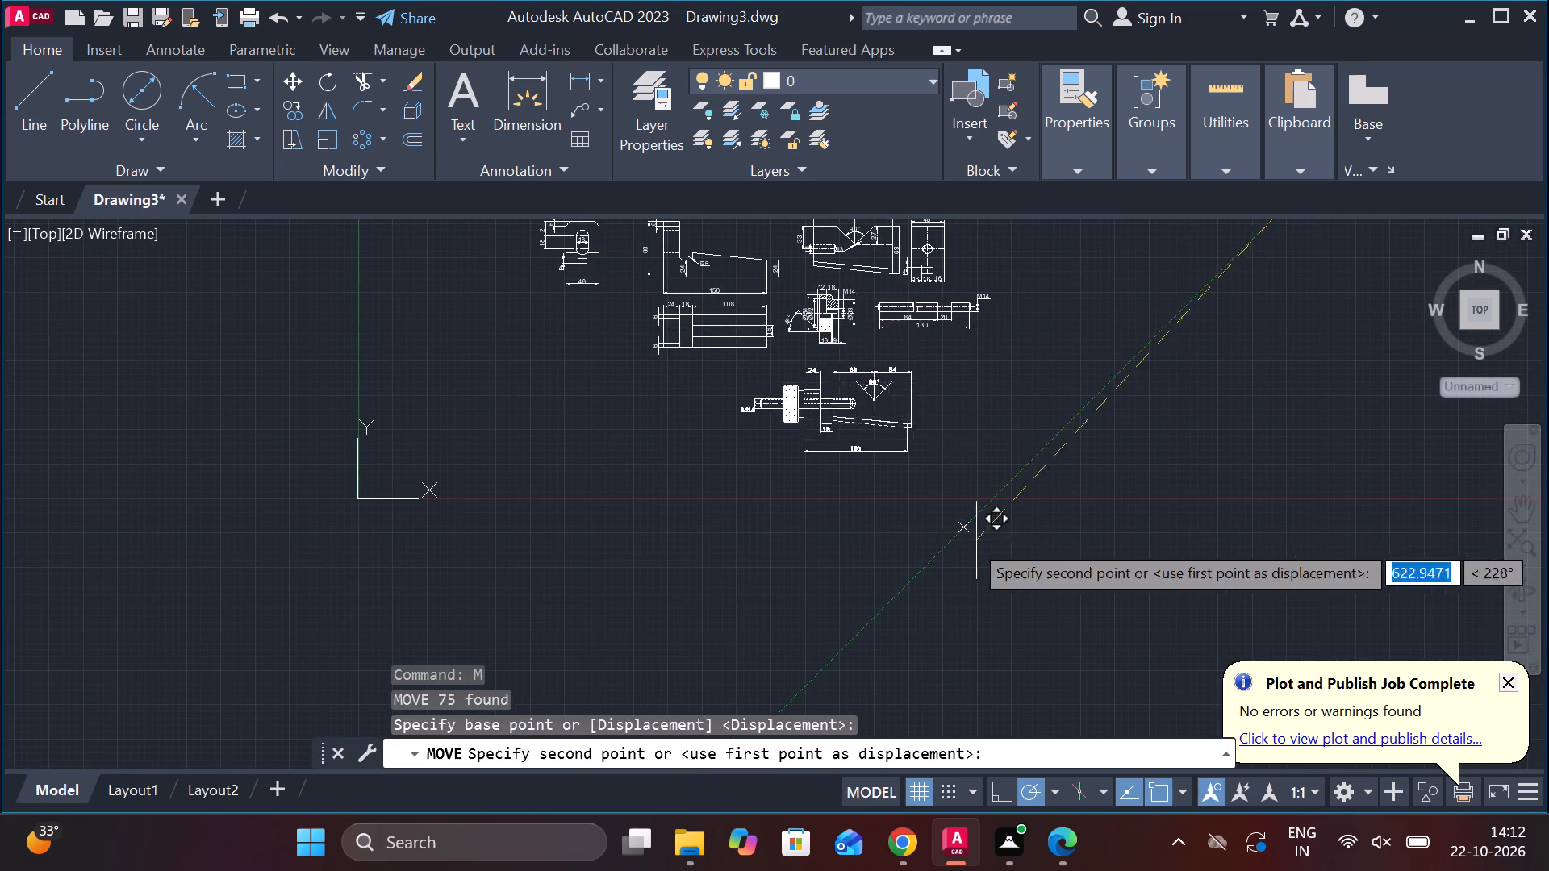
pyautogui.scroll(1, 917, 546)
pyautogui.moveTo(917, 546); pyautogui.dragTo(991, 765, button='middle')
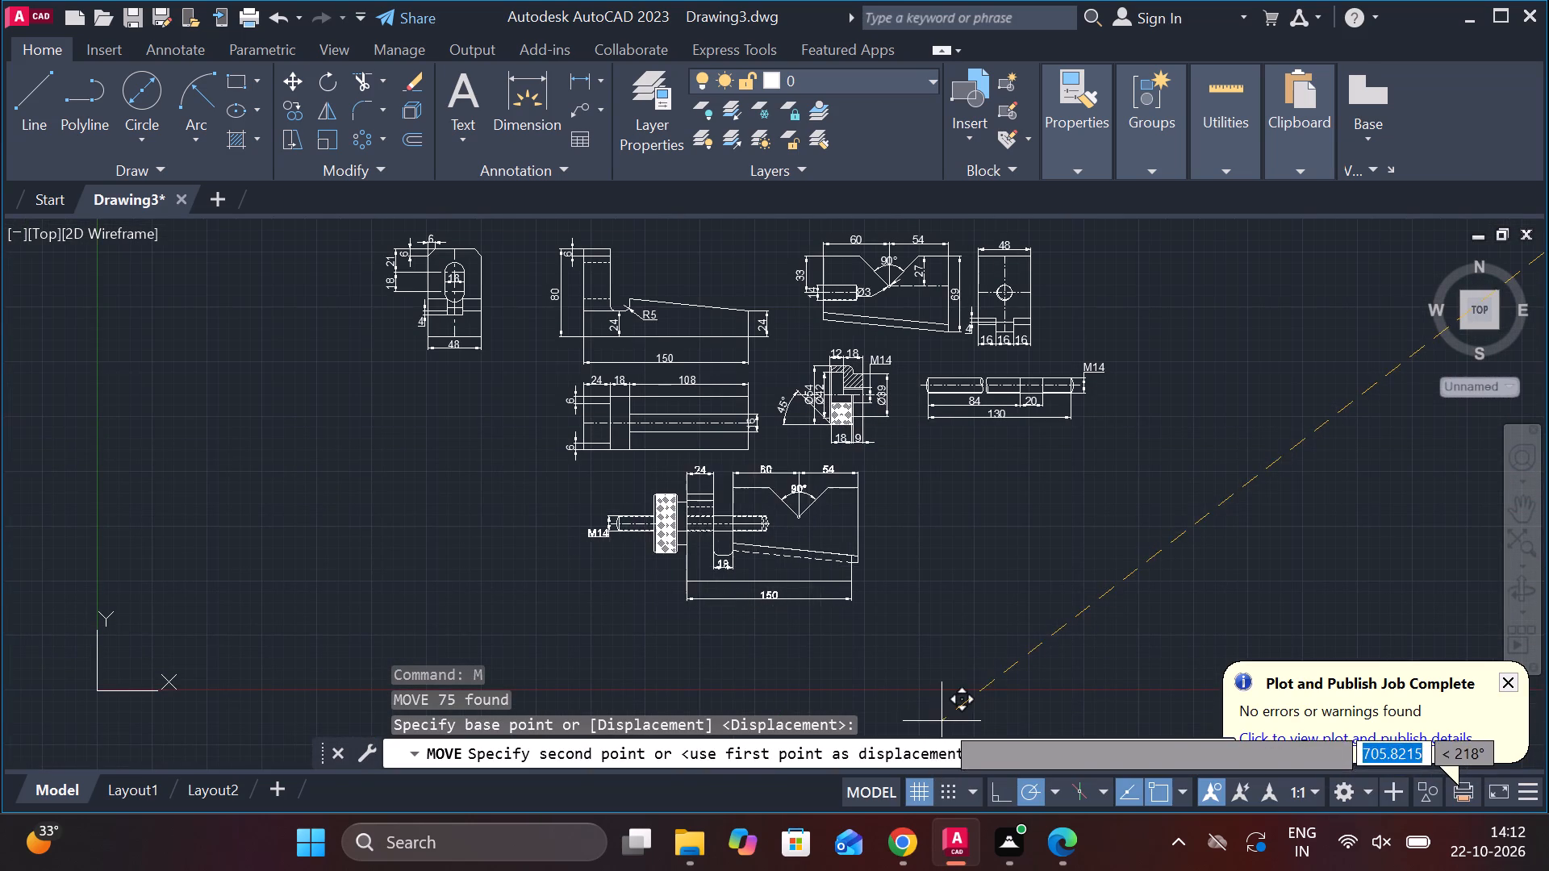
pyautogui.moveTo(1000, 554); pyautogui.dragTo(989, 456, button='middle')
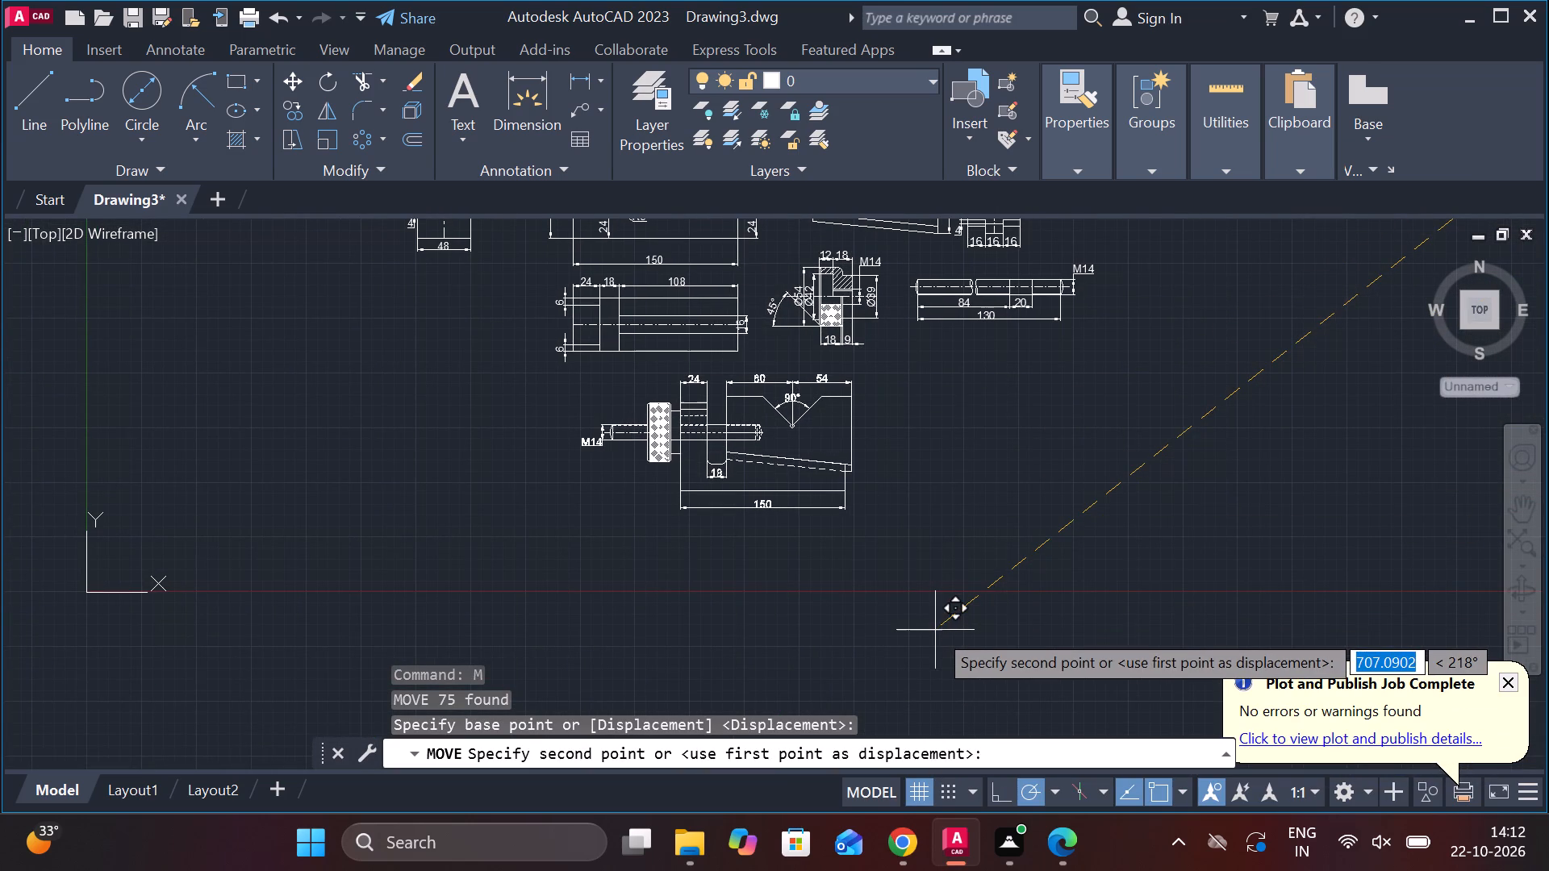
pyautogui.click(926, 634)
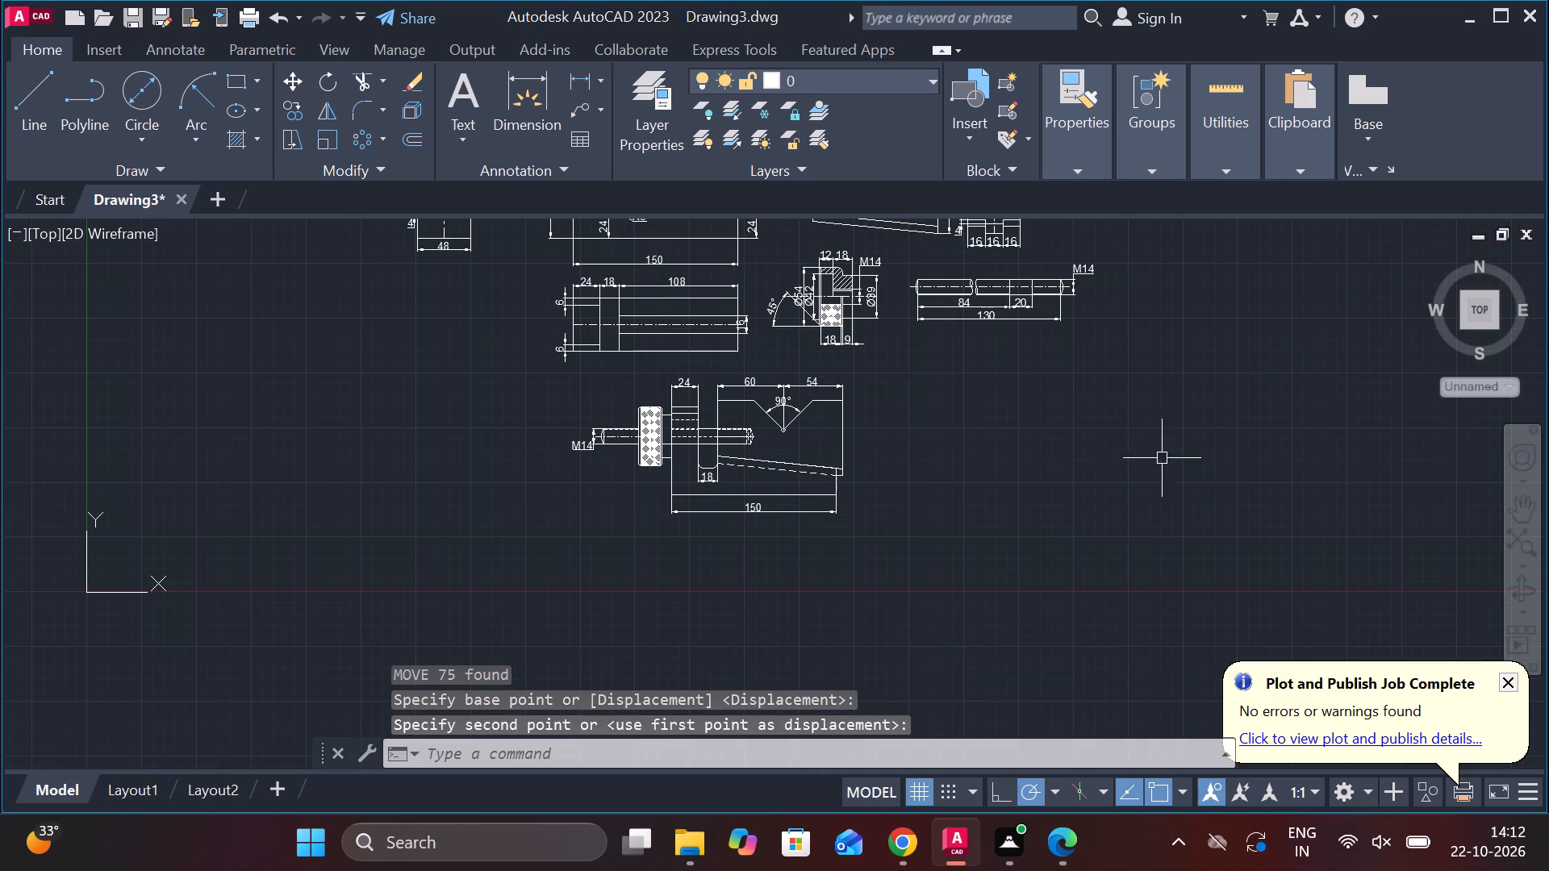
pyautogui.scroll(-1, 1041, 465)
pyautogui.moveTo(983, 452); pyautogui.dragTo(1109, 495, button='middle')
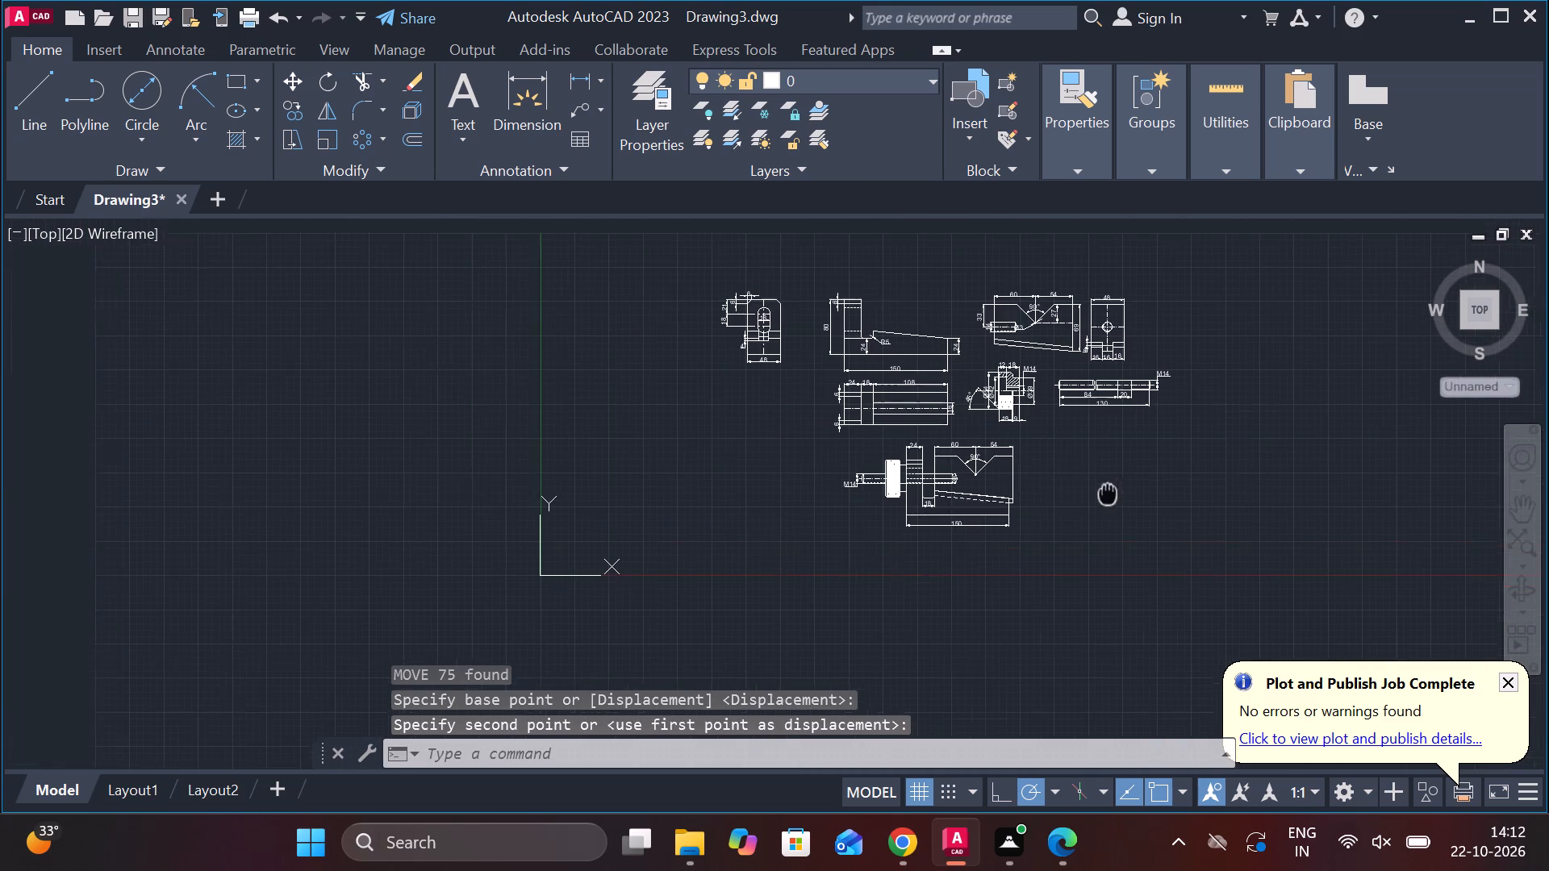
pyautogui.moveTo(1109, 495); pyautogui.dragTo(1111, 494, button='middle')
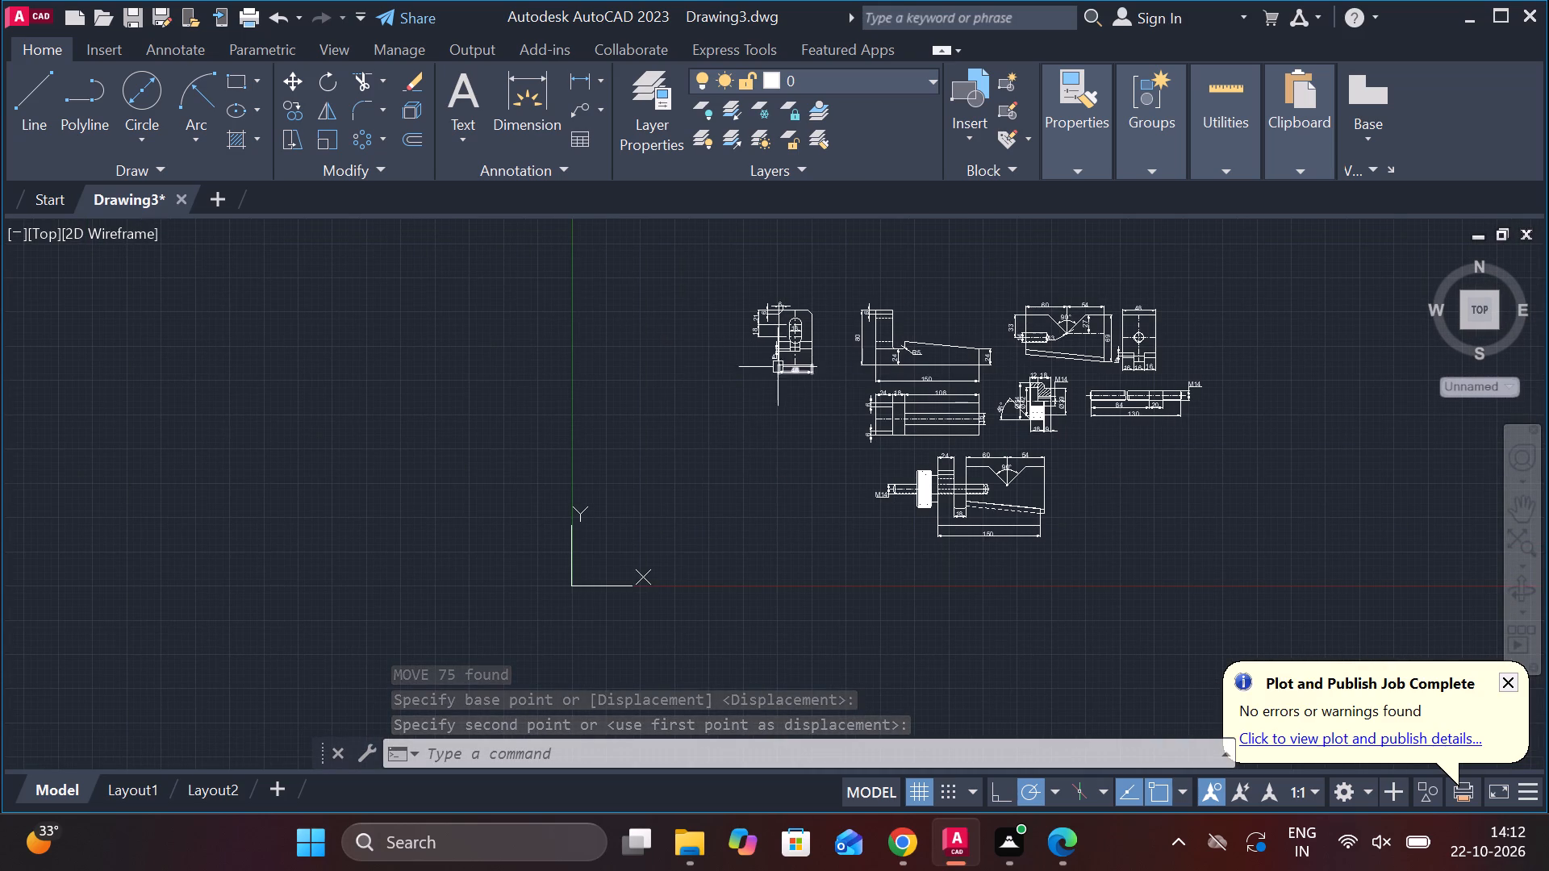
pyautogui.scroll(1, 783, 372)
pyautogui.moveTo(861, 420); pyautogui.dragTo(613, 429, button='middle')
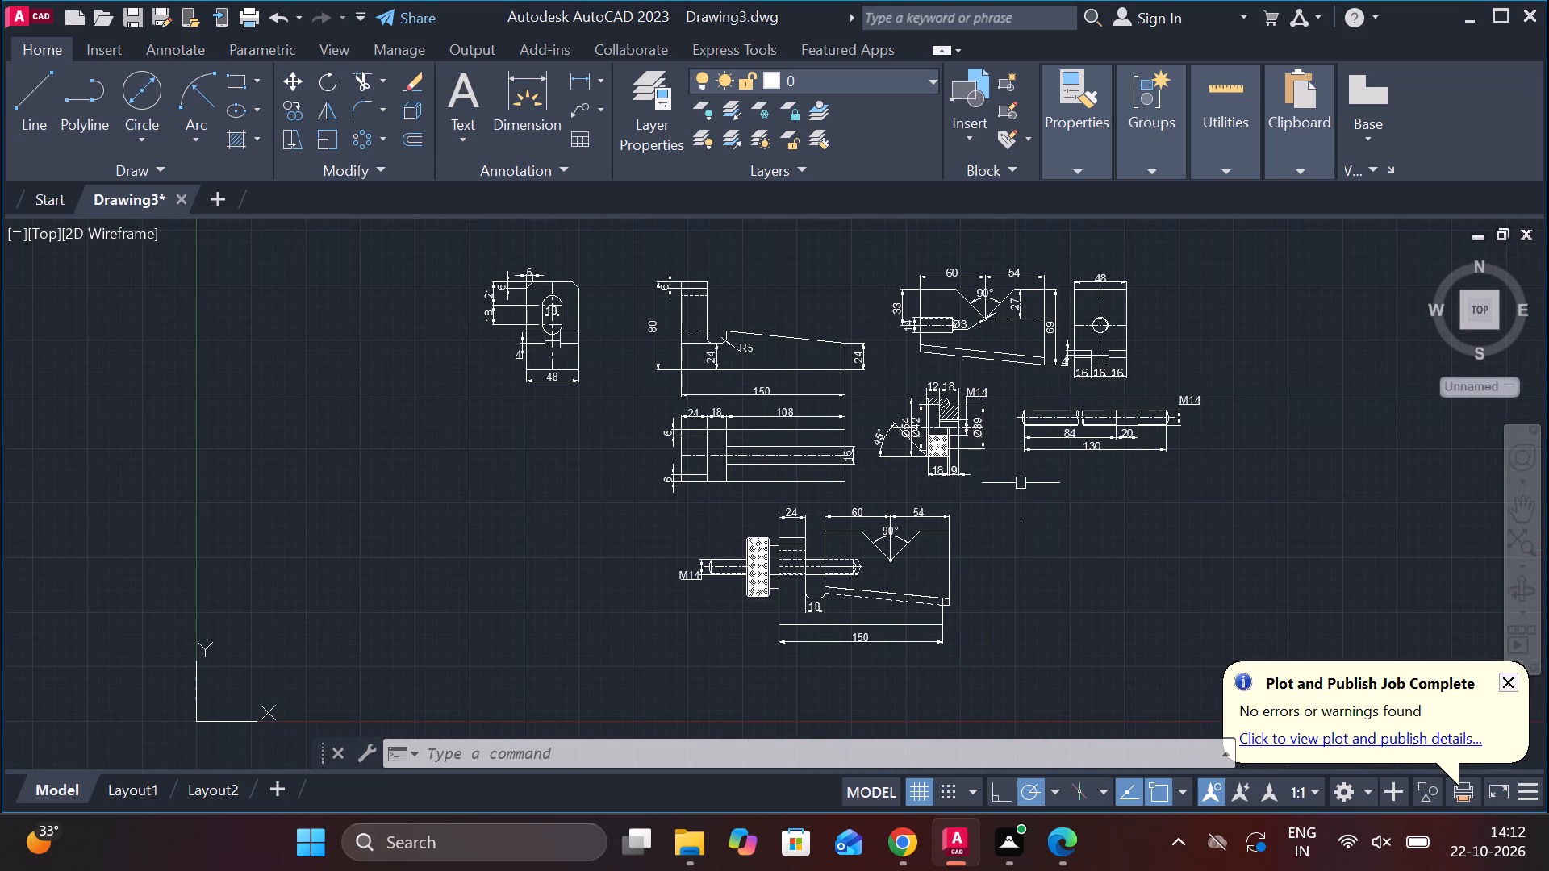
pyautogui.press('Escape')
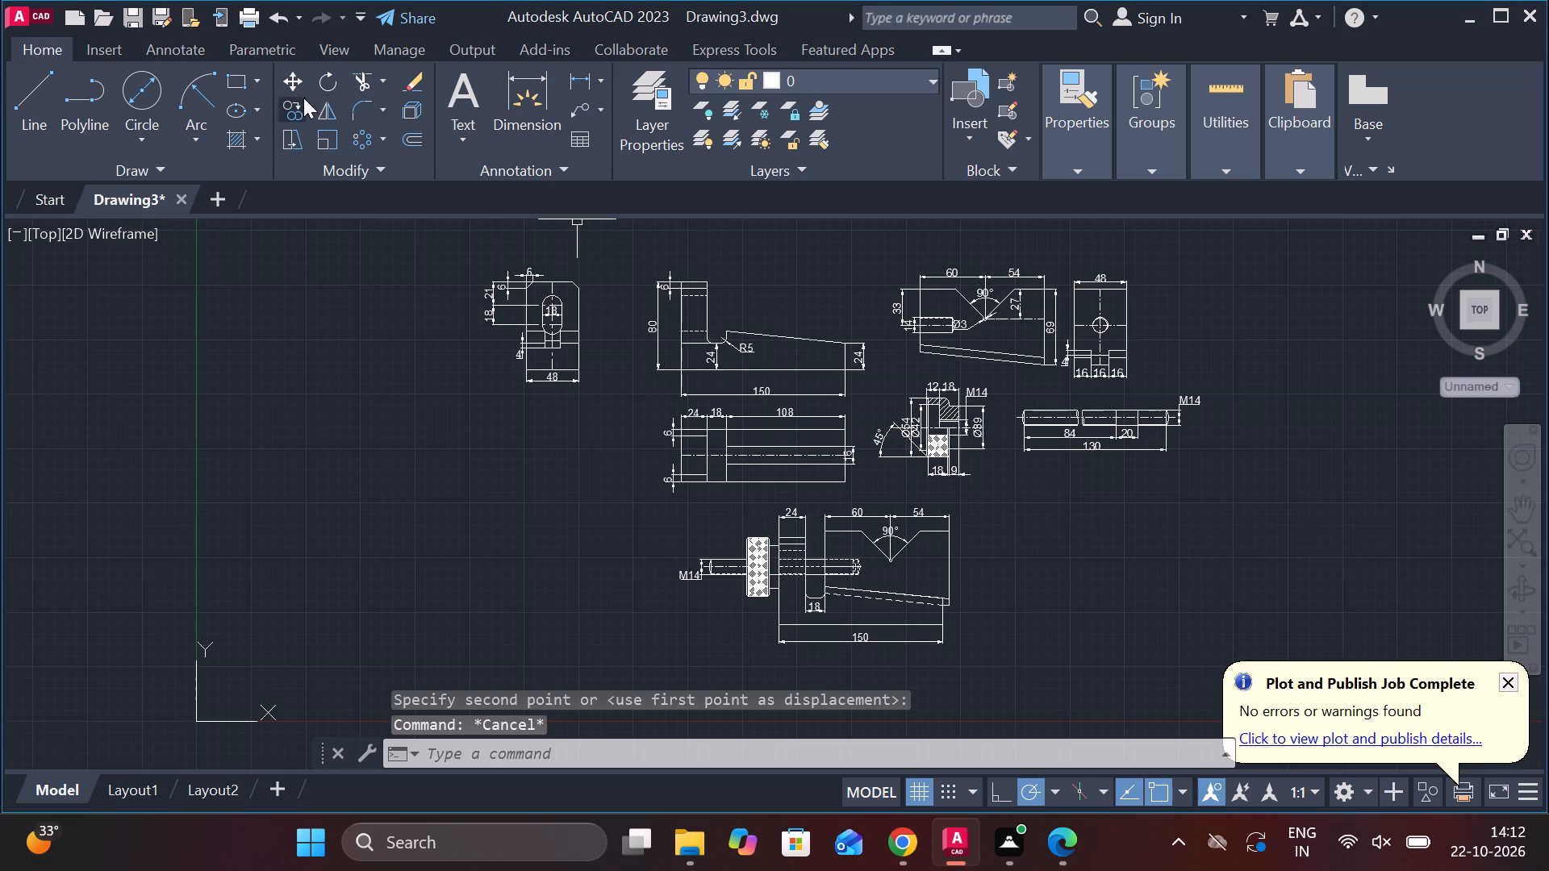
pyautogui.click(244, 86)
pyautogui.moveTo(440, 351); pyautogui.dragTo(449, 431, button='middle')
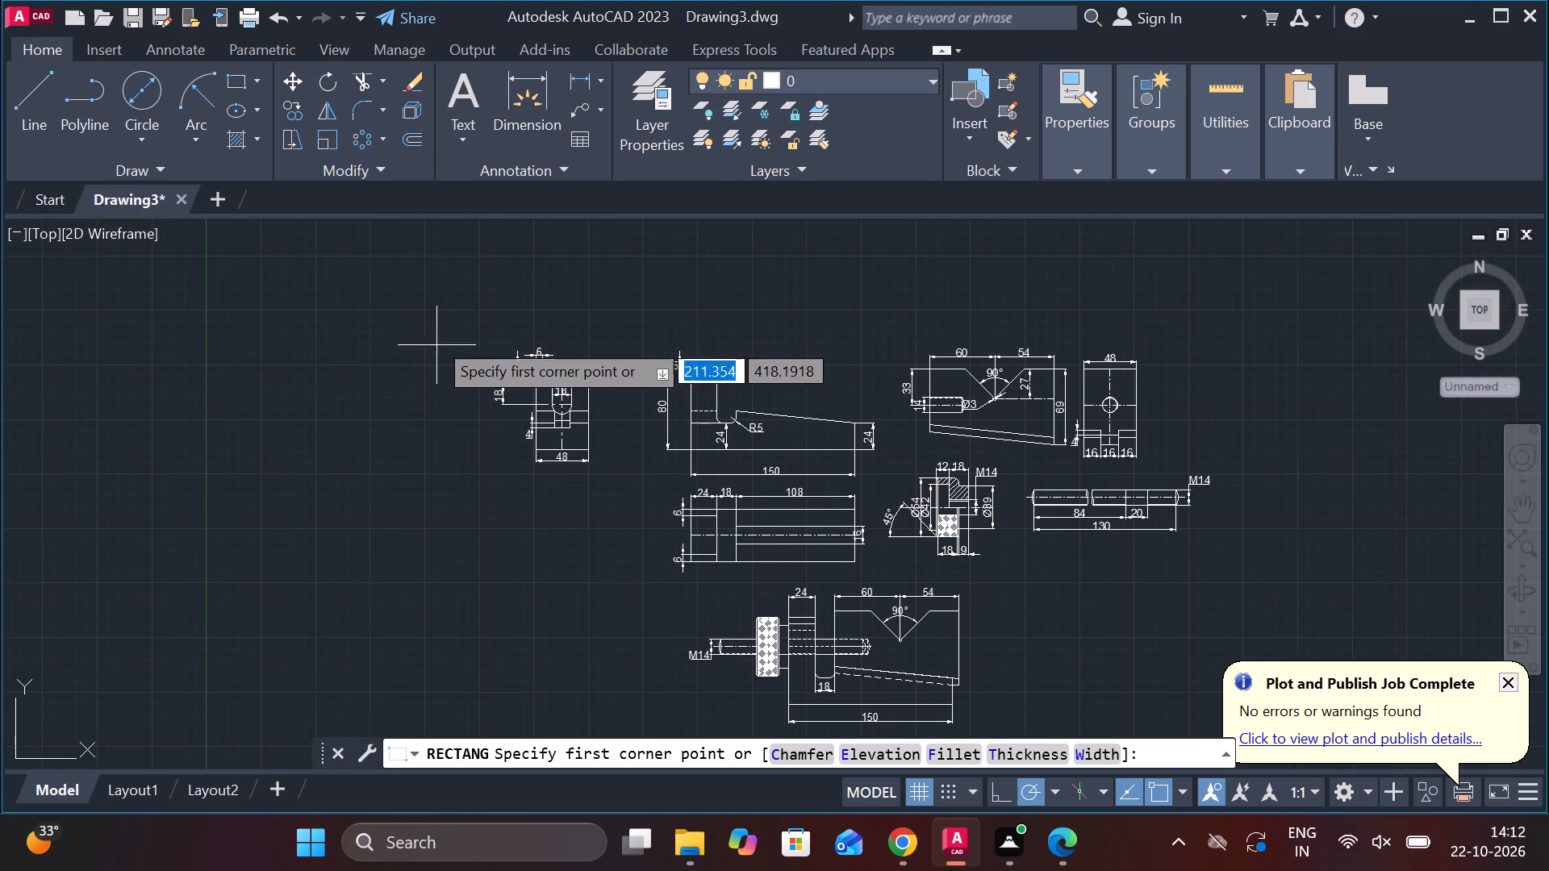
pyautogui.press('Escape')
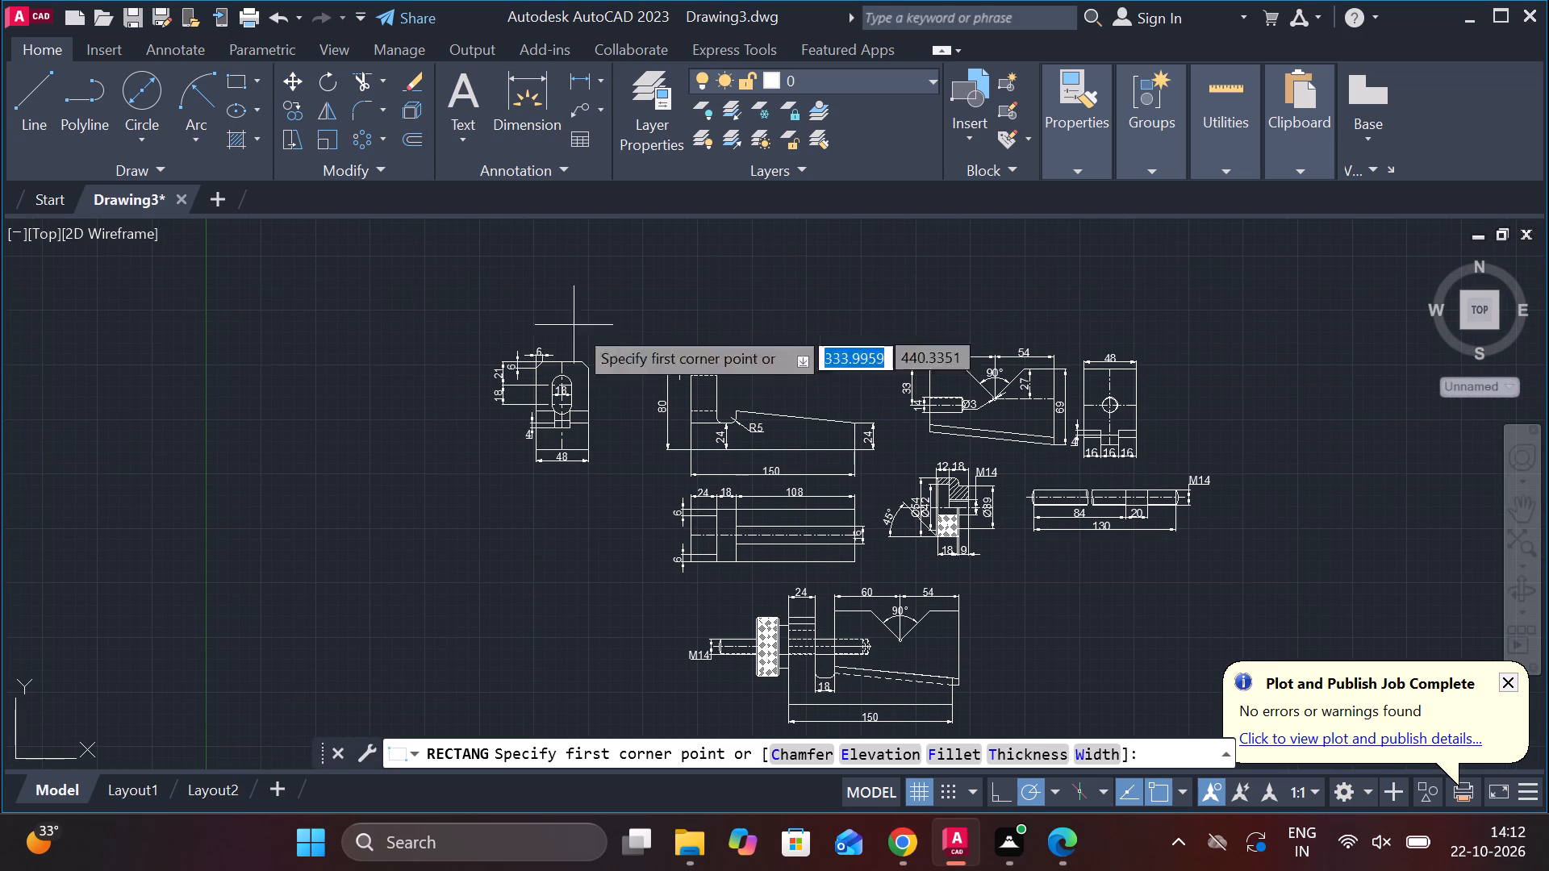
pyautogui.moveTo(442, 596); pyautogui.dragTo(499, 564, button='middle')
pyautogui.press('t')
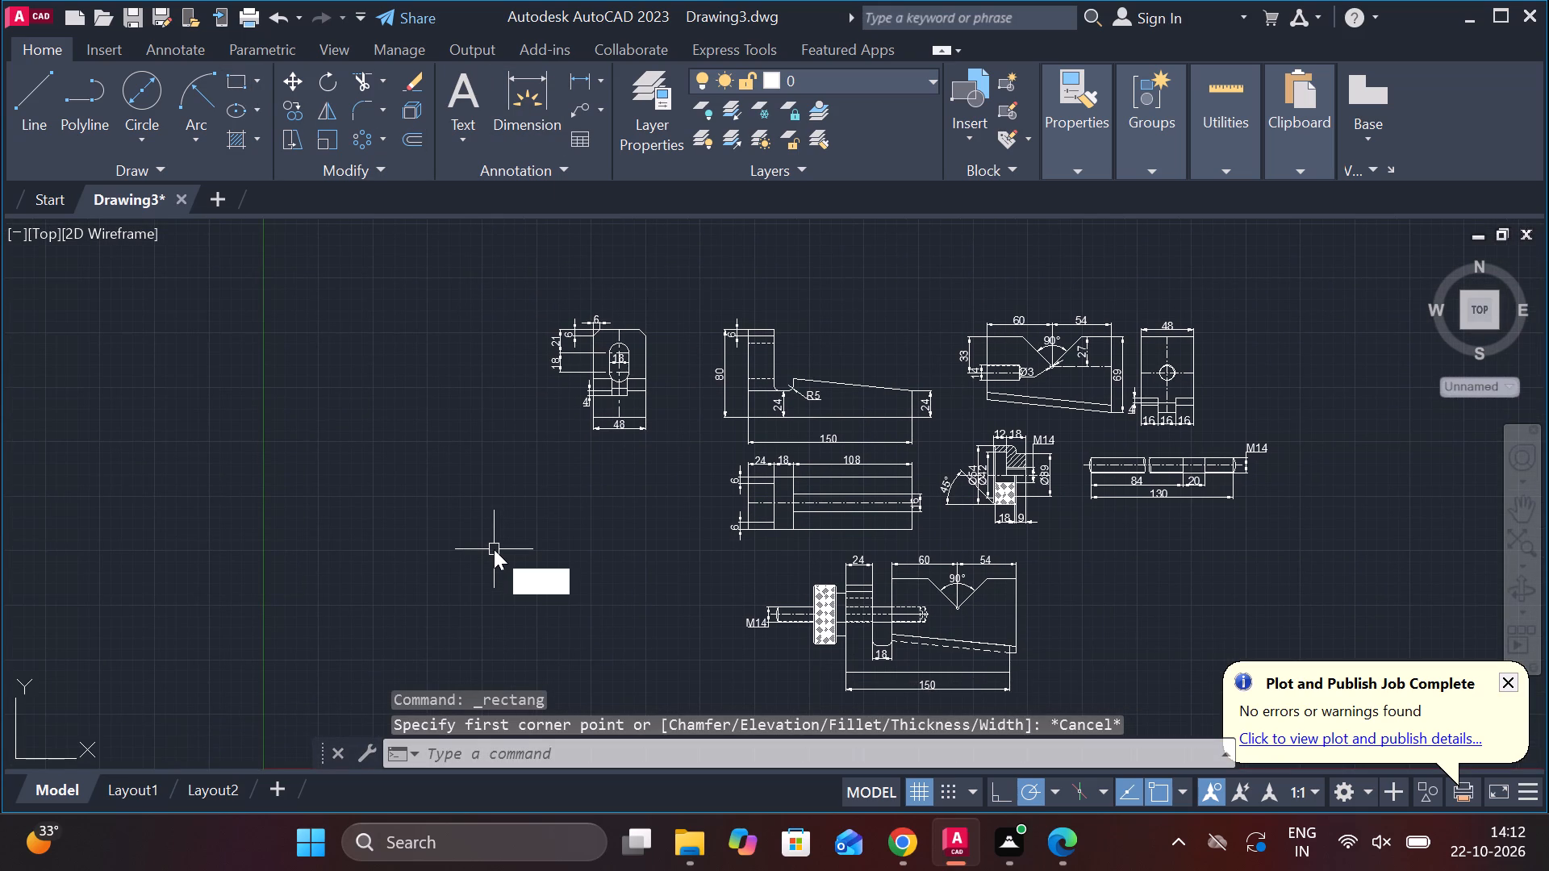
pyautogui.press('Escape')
# Move the knurled nut's dimensioned sectional view to the space beneath the base's side view, left of the base's top view.
pyautogui.scroll(2, 1067, 538)
pyautogui.scroll(-1, 967, 510)
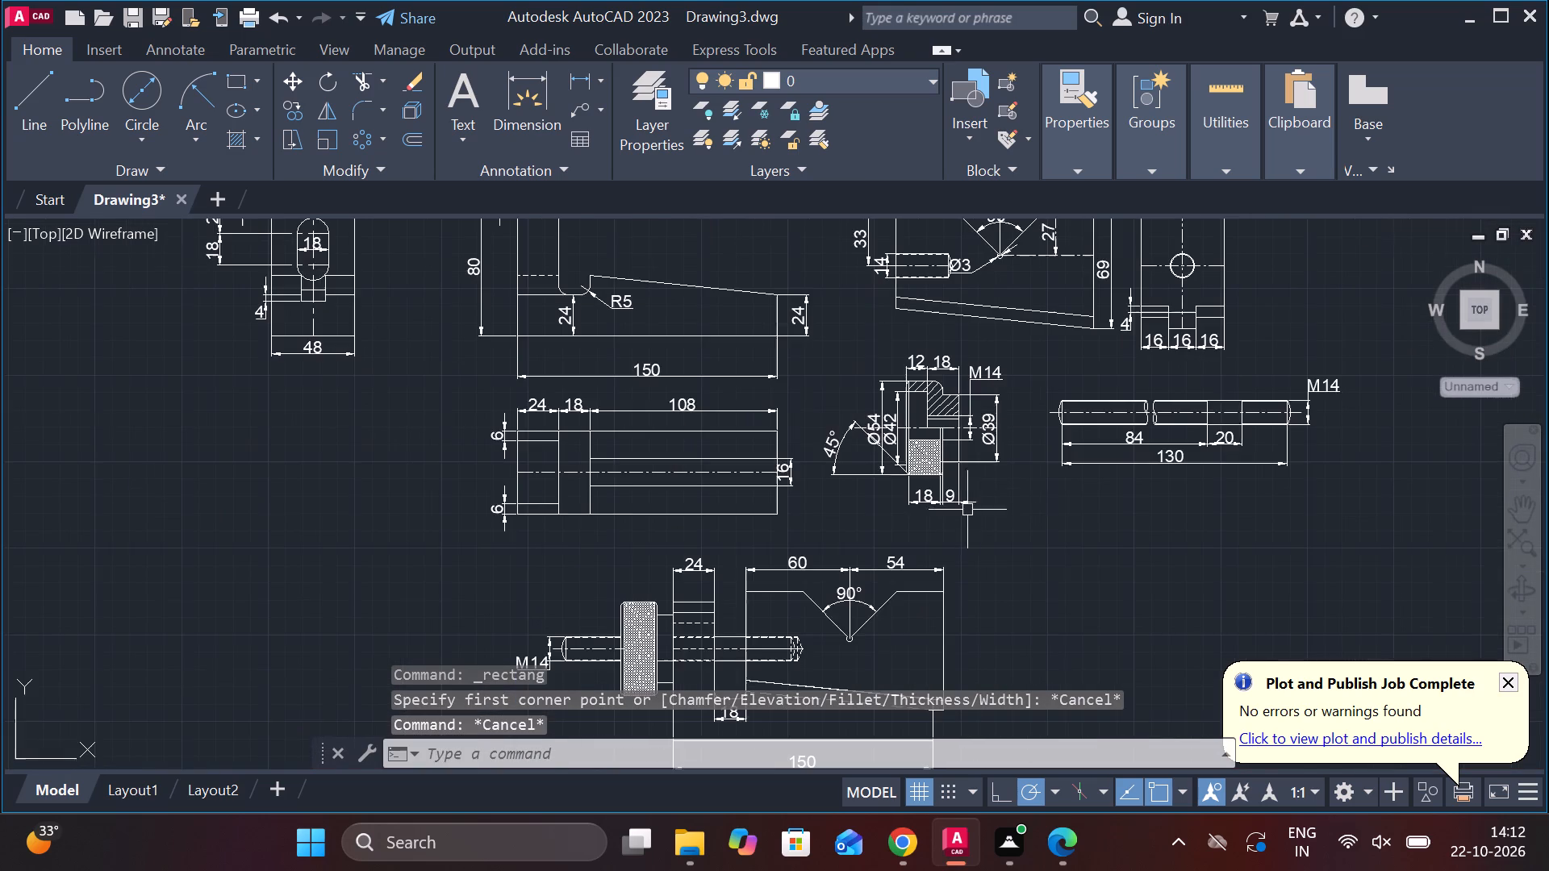
pyautogui.scroll(1, 814, 421)
pyautogui.click(795, 319)
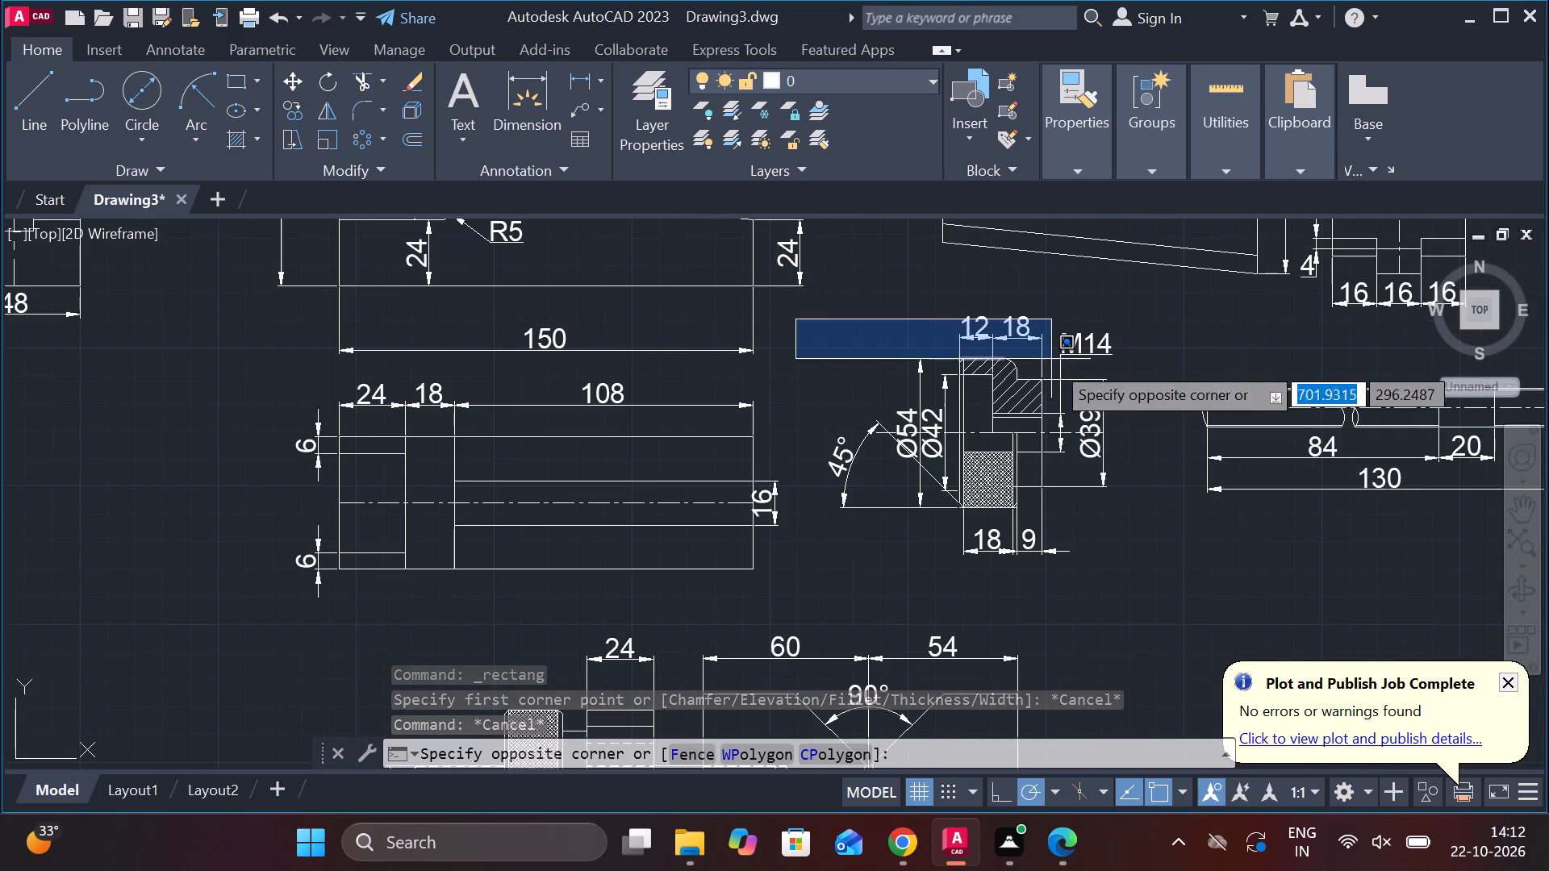
pyautogui.click(1144, 581)
pyautogui.moveTo(1127, 532); pyautogui.dragTo(1075, 470)
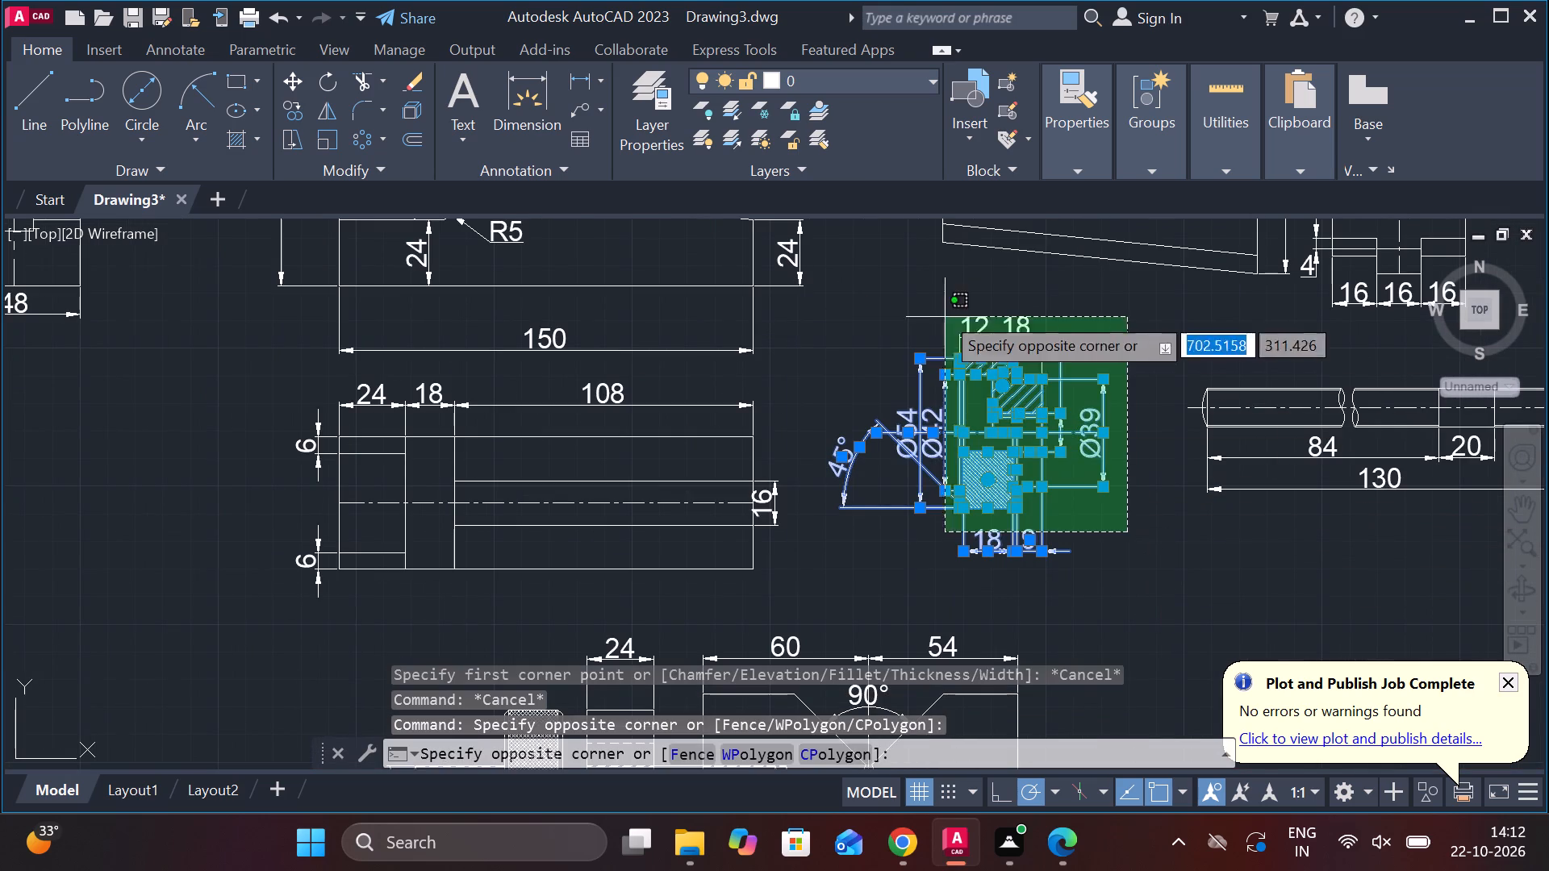
pyautogui.click(897, 283)
pyautogui.press('m')
pyautogui.press('Return')
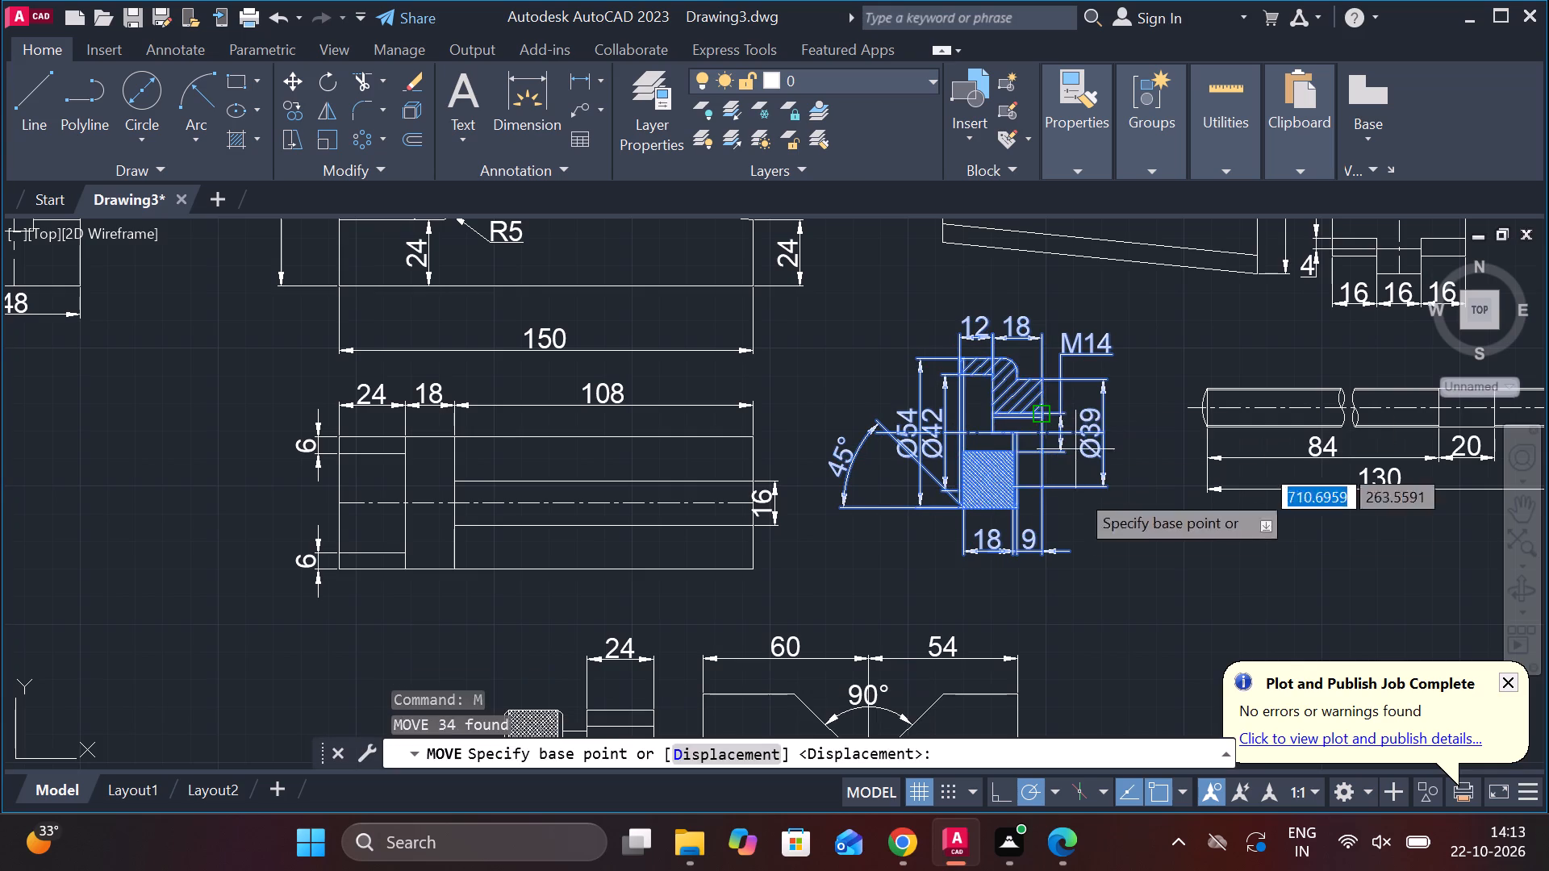
pyautogui.click(1129, 542)
pyautogui.scroll(-2, 1008, 556)
pyautogui.scroll(2, 681, 561)
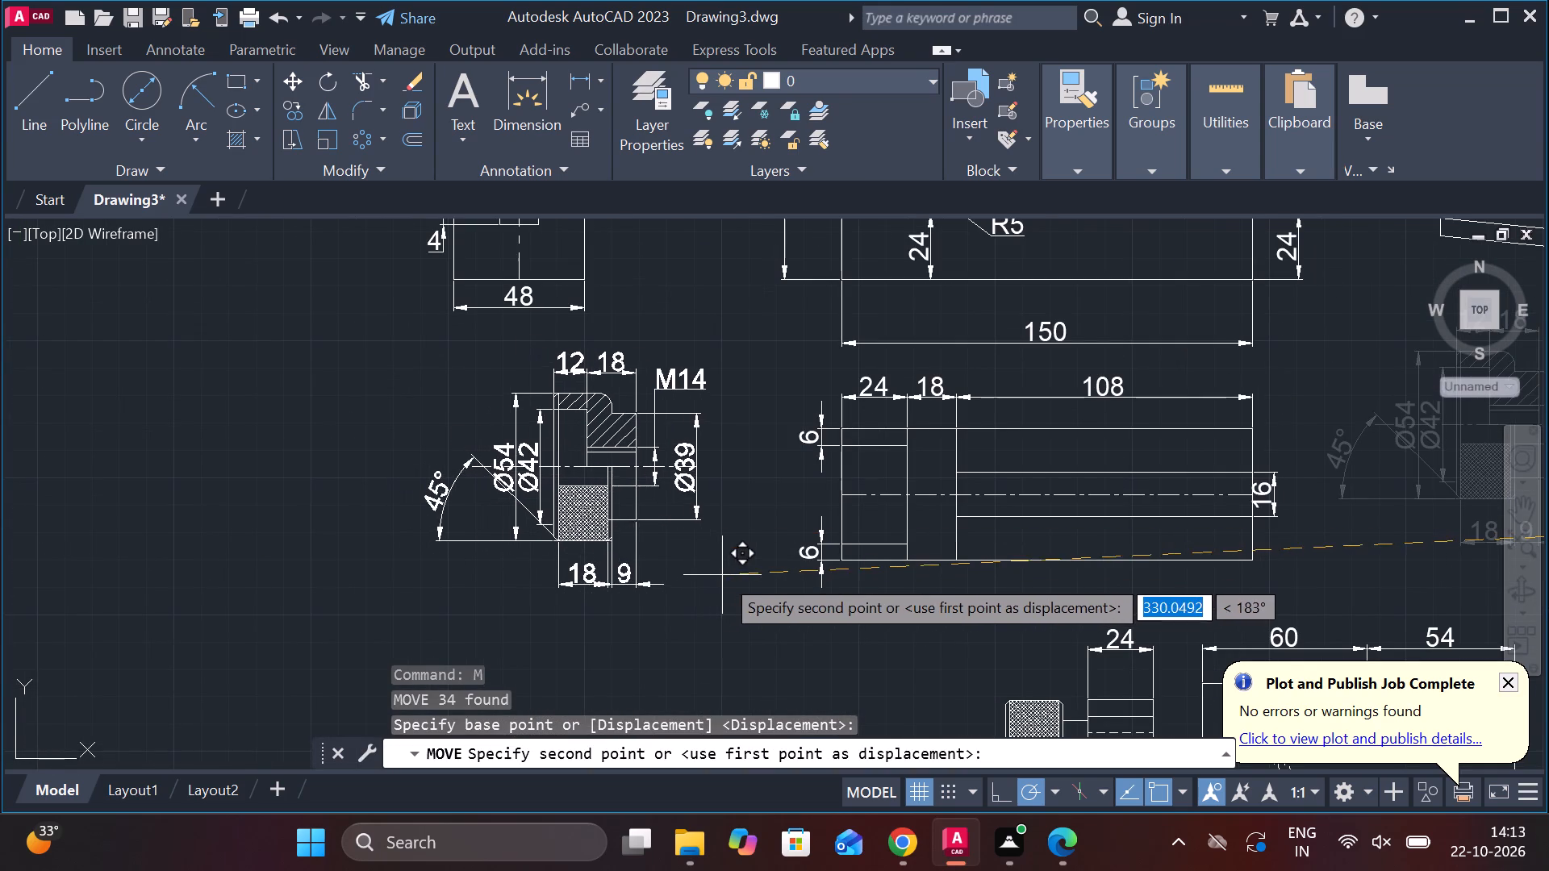
pyautogui.click(743, 588)
# Move the M14 screw view with its dimensions left, beneath the V-block's front view and beside the base's top view.
pyautogui.scroll(-1, 766, 578)
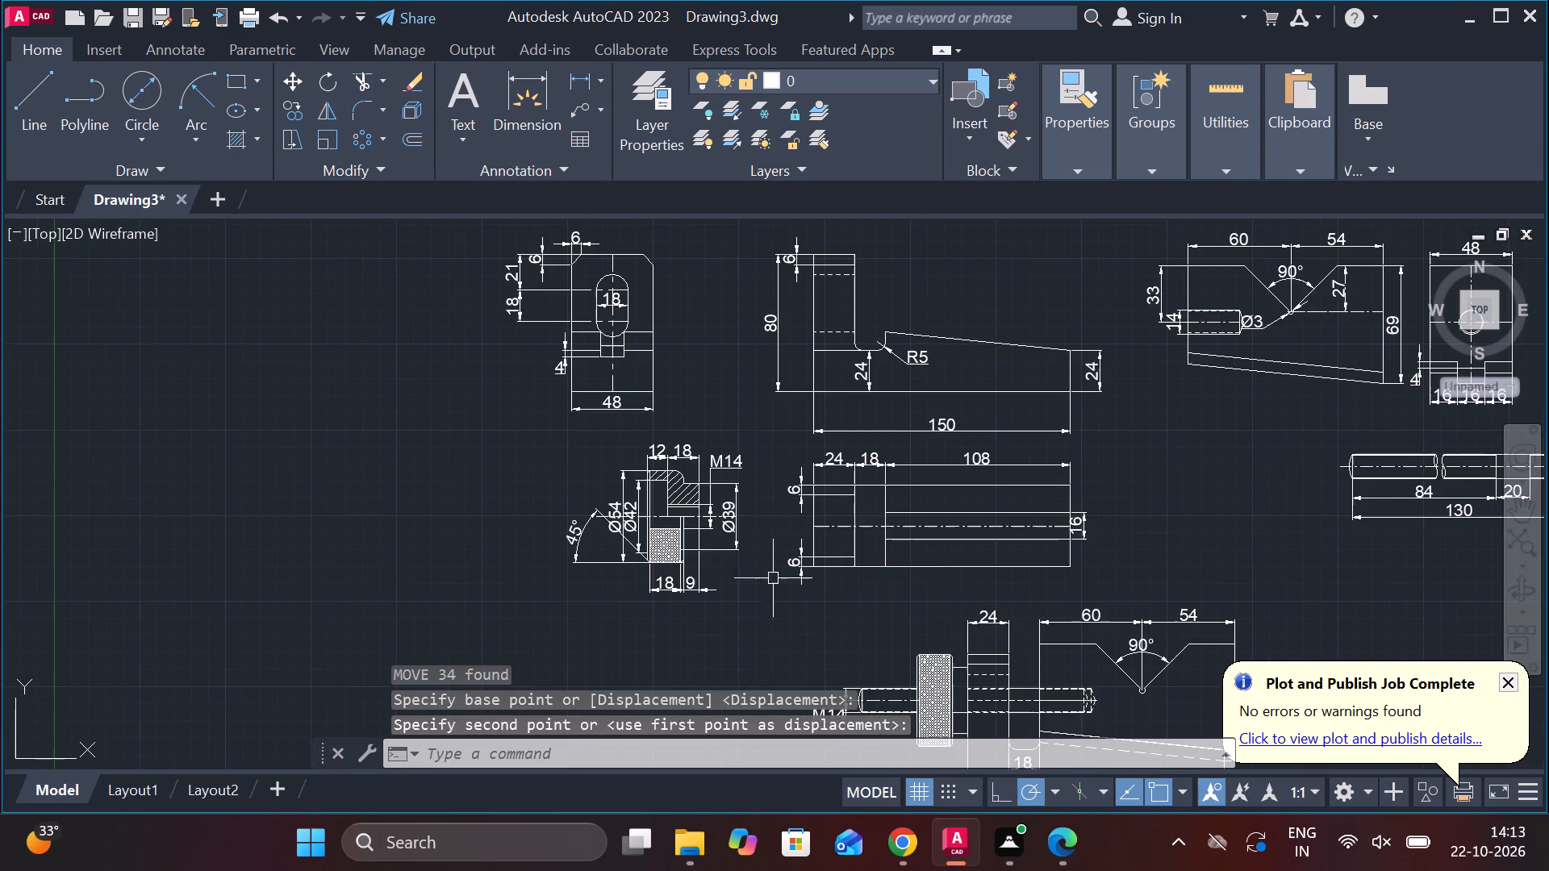
pyautogui.moveTo(1128, 570); pyautogui.dragTo(885, 388, button='middle')
pyautogui.moveTo(1048, 390); pyautogui.dragTo(972, 440, button='middle')
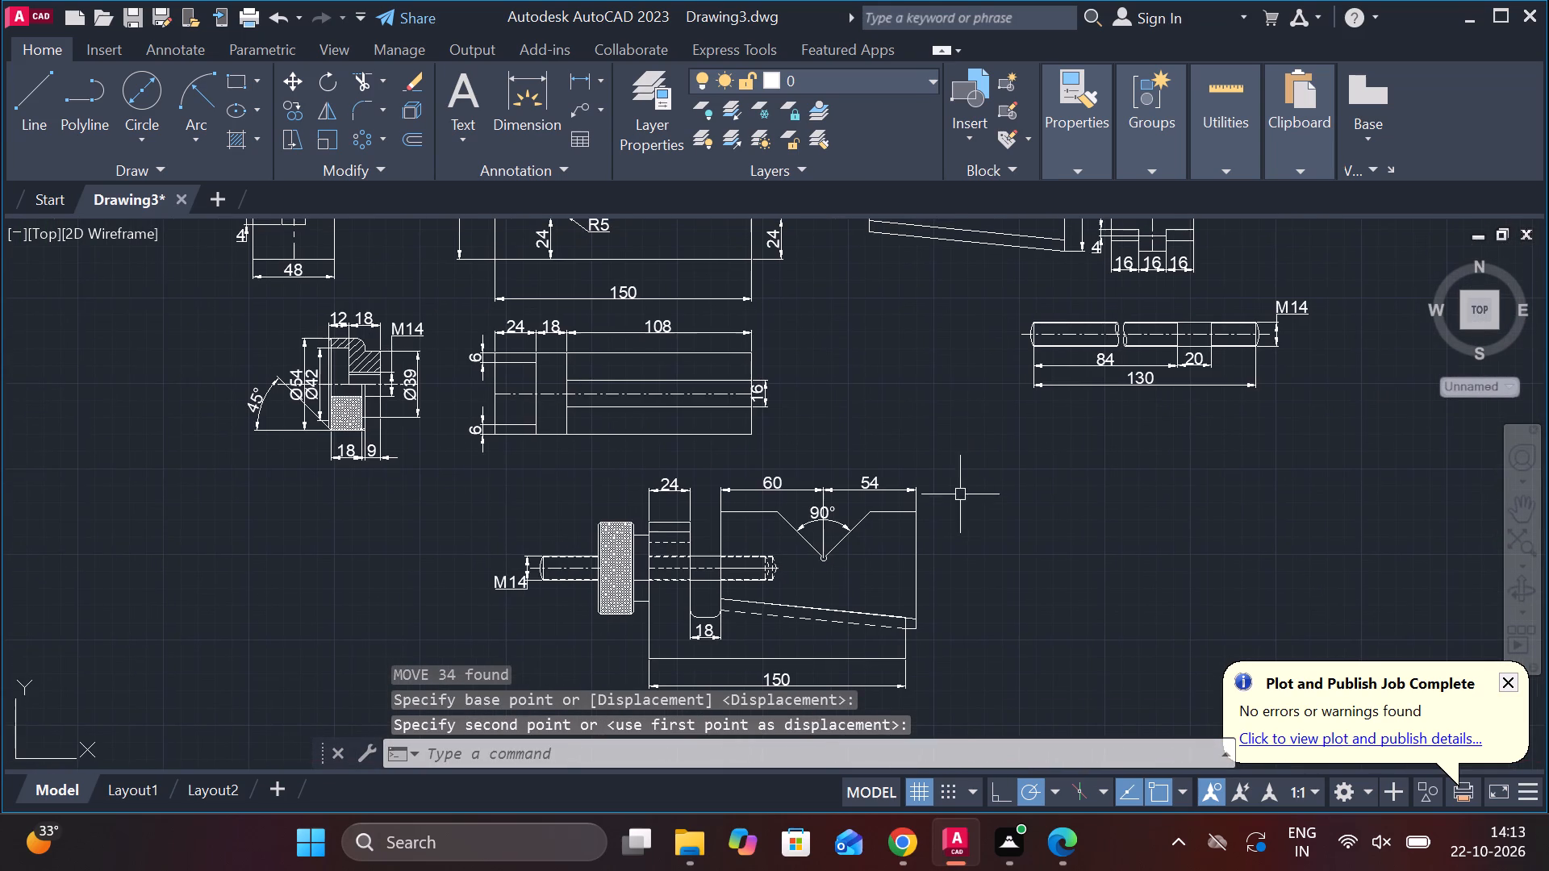
pyautogui.click(948, 310)
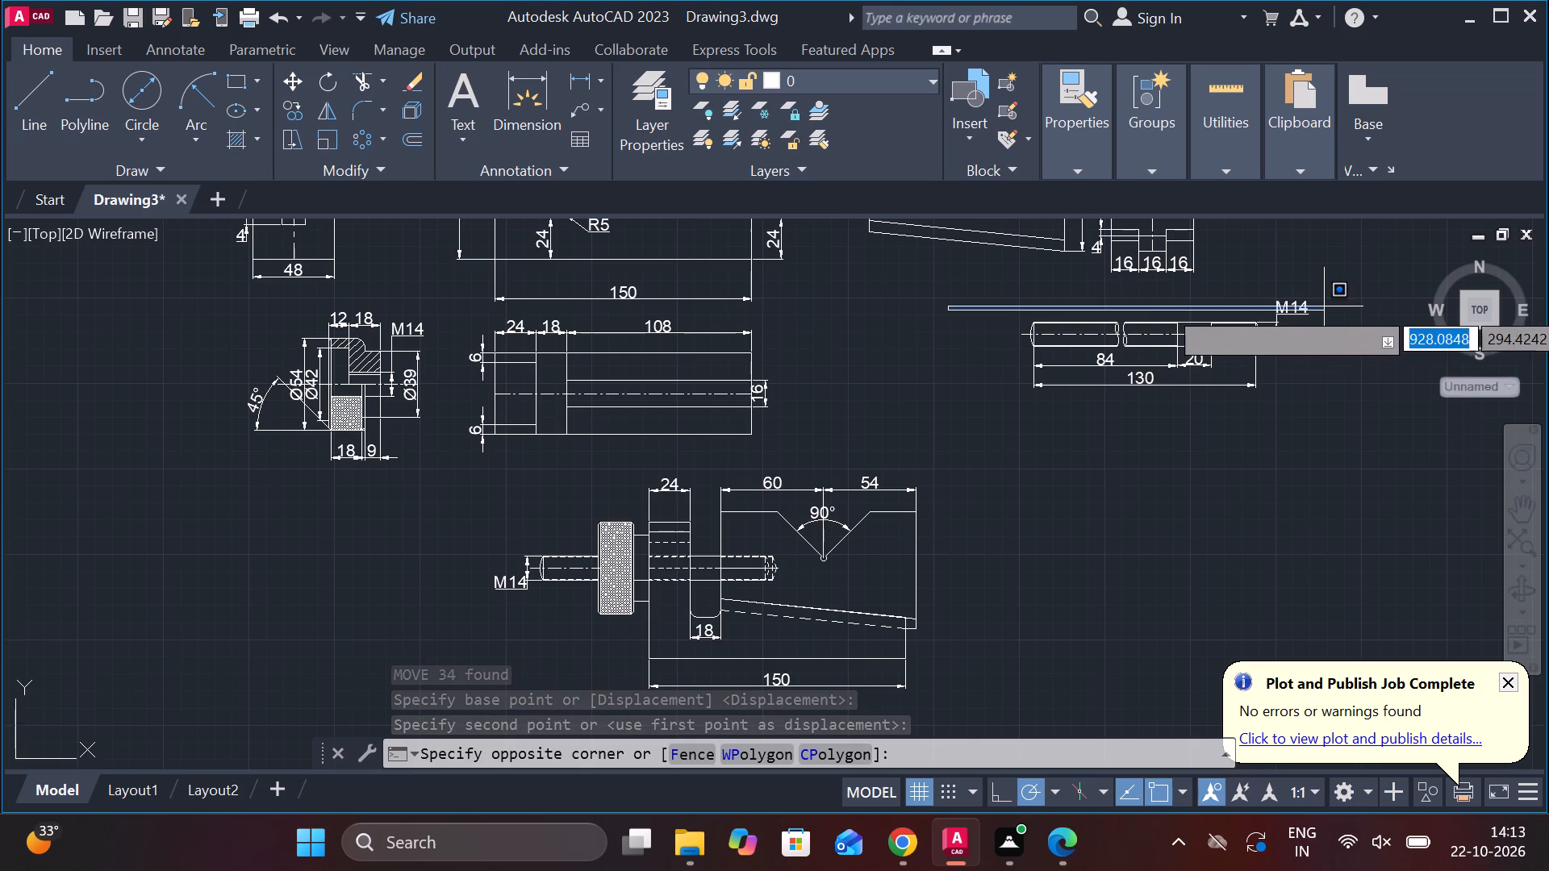
pyautogui.press('Escape')
pyautogui.click(1339, 435)
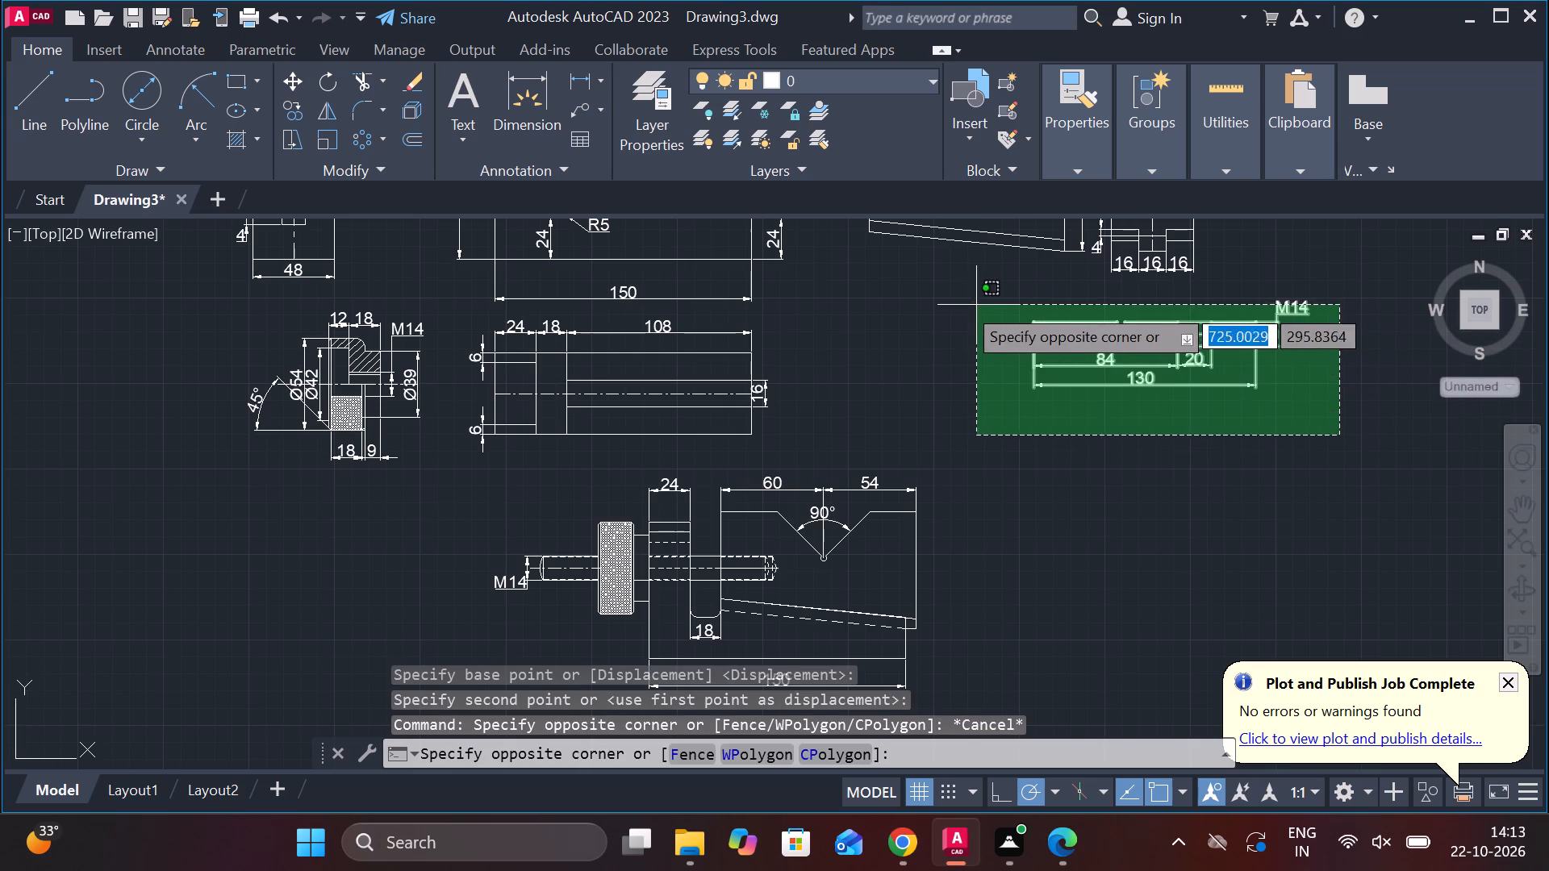
pyautogui.click(935, 290)
pyautogui.press('m')
pyautogui.press('Return')
pyautogui.click(1158, 441)
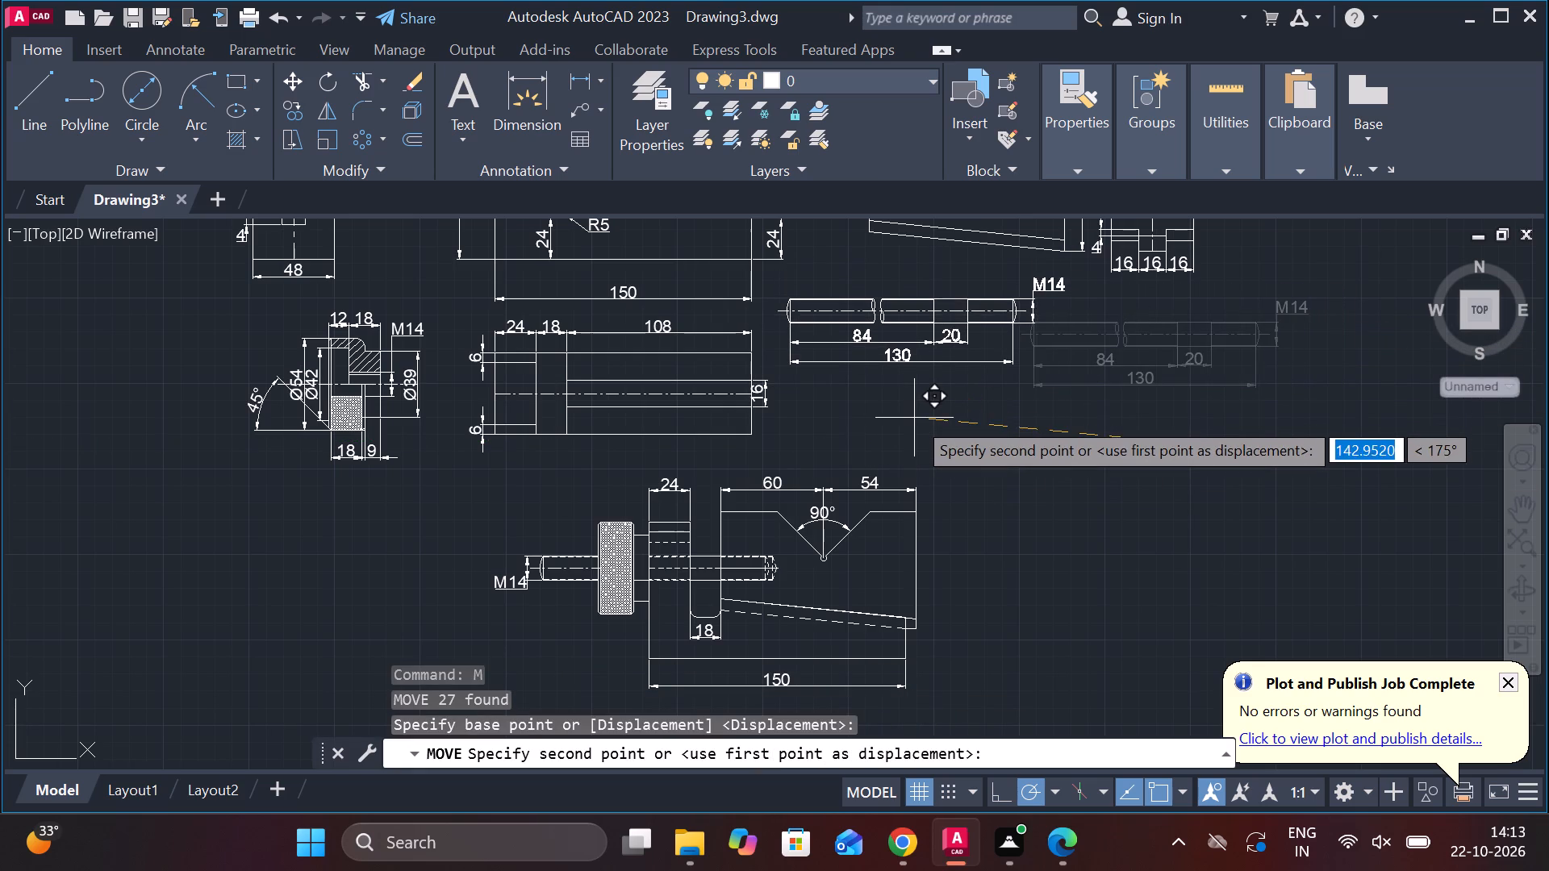
pyautogui.click(949, 426)
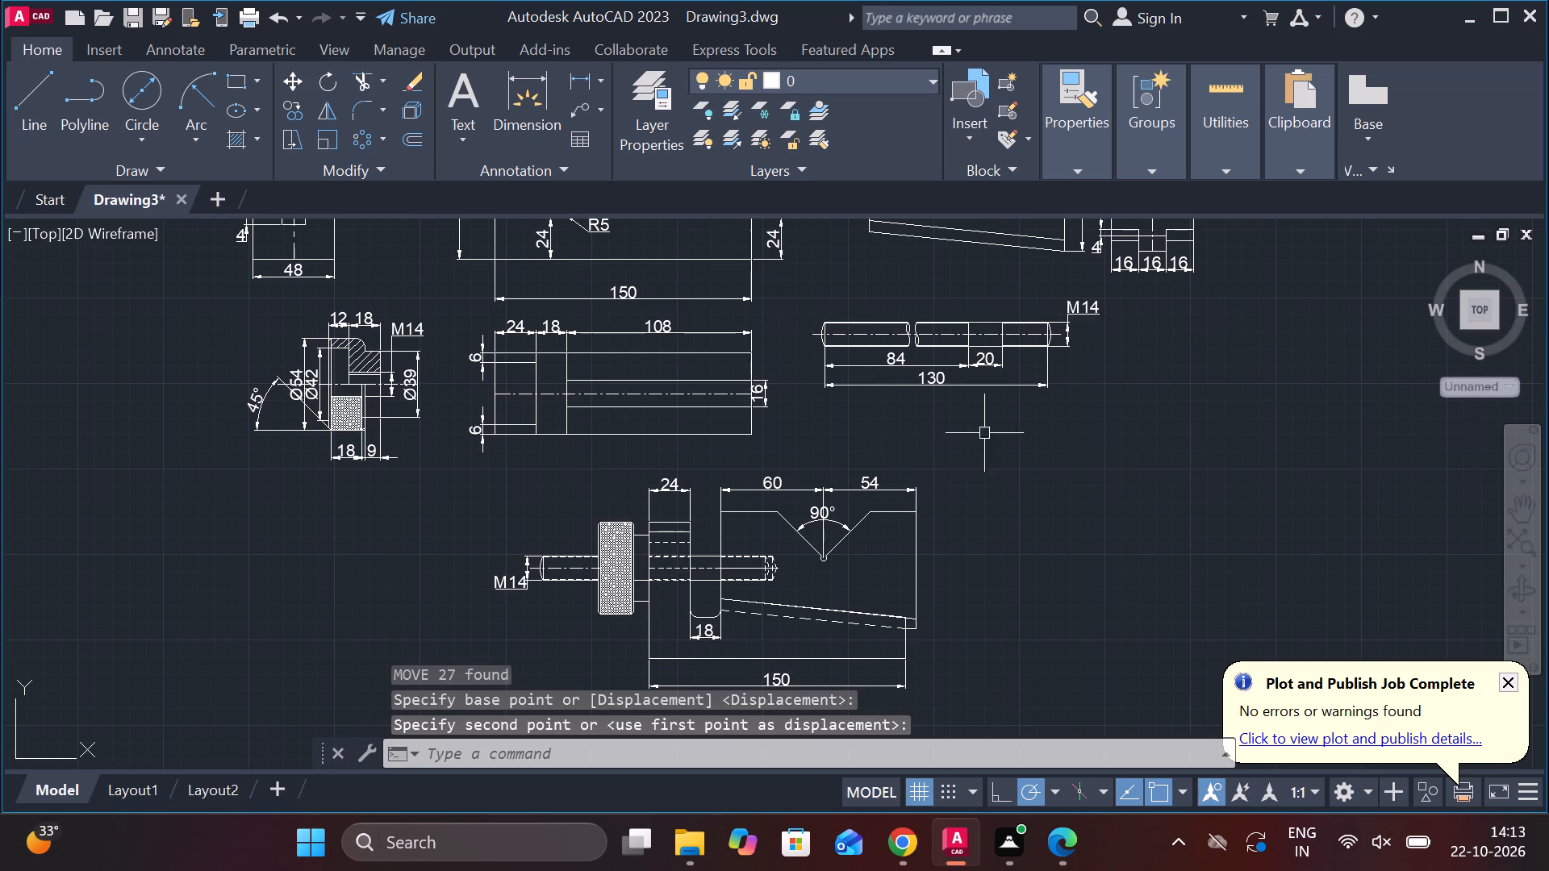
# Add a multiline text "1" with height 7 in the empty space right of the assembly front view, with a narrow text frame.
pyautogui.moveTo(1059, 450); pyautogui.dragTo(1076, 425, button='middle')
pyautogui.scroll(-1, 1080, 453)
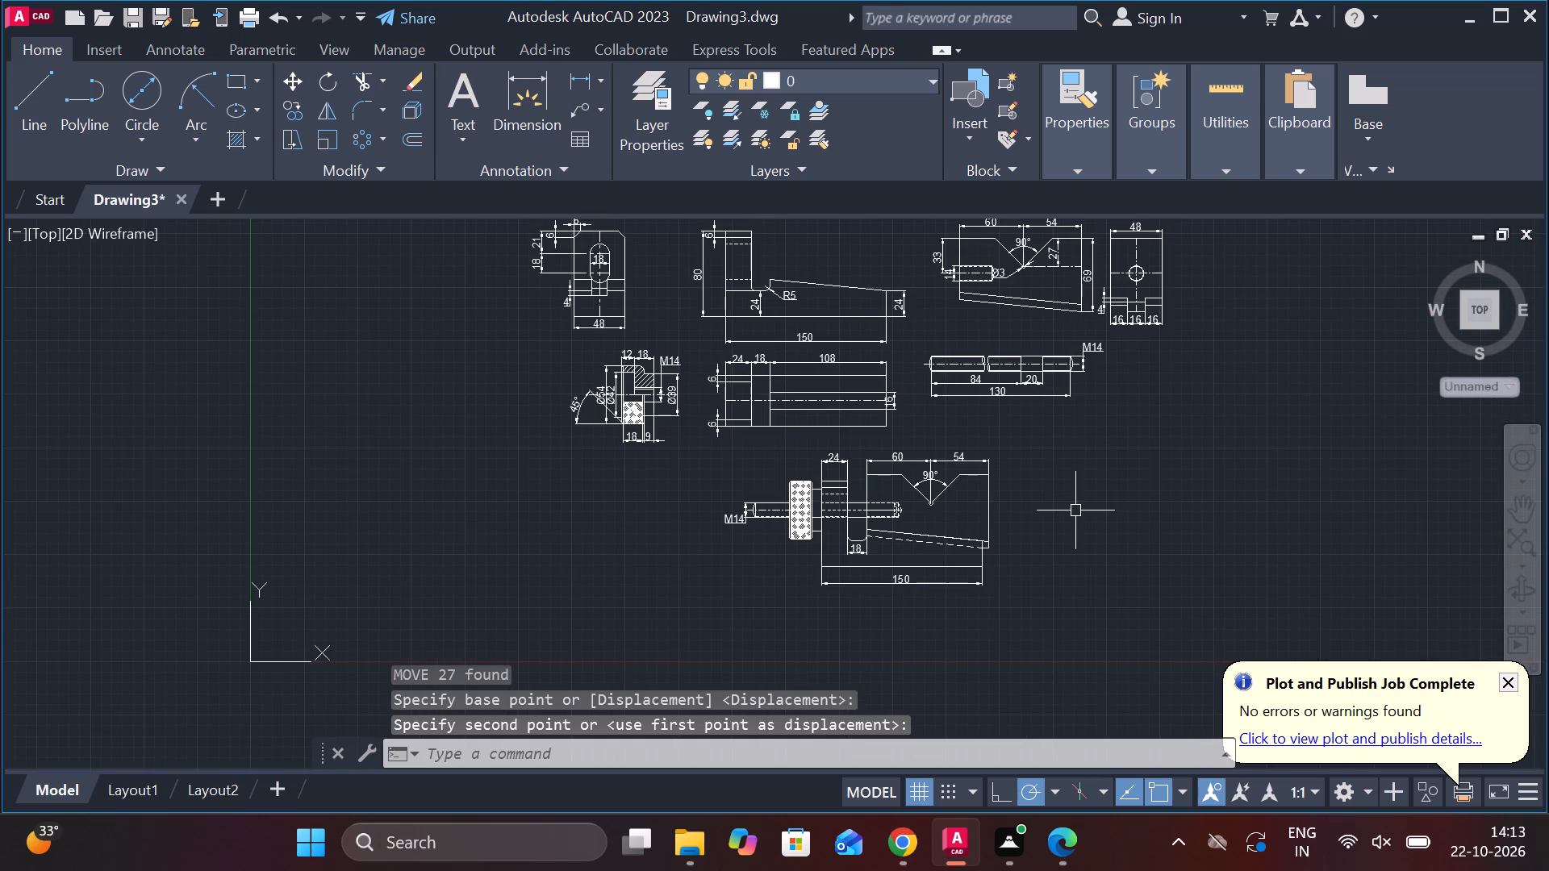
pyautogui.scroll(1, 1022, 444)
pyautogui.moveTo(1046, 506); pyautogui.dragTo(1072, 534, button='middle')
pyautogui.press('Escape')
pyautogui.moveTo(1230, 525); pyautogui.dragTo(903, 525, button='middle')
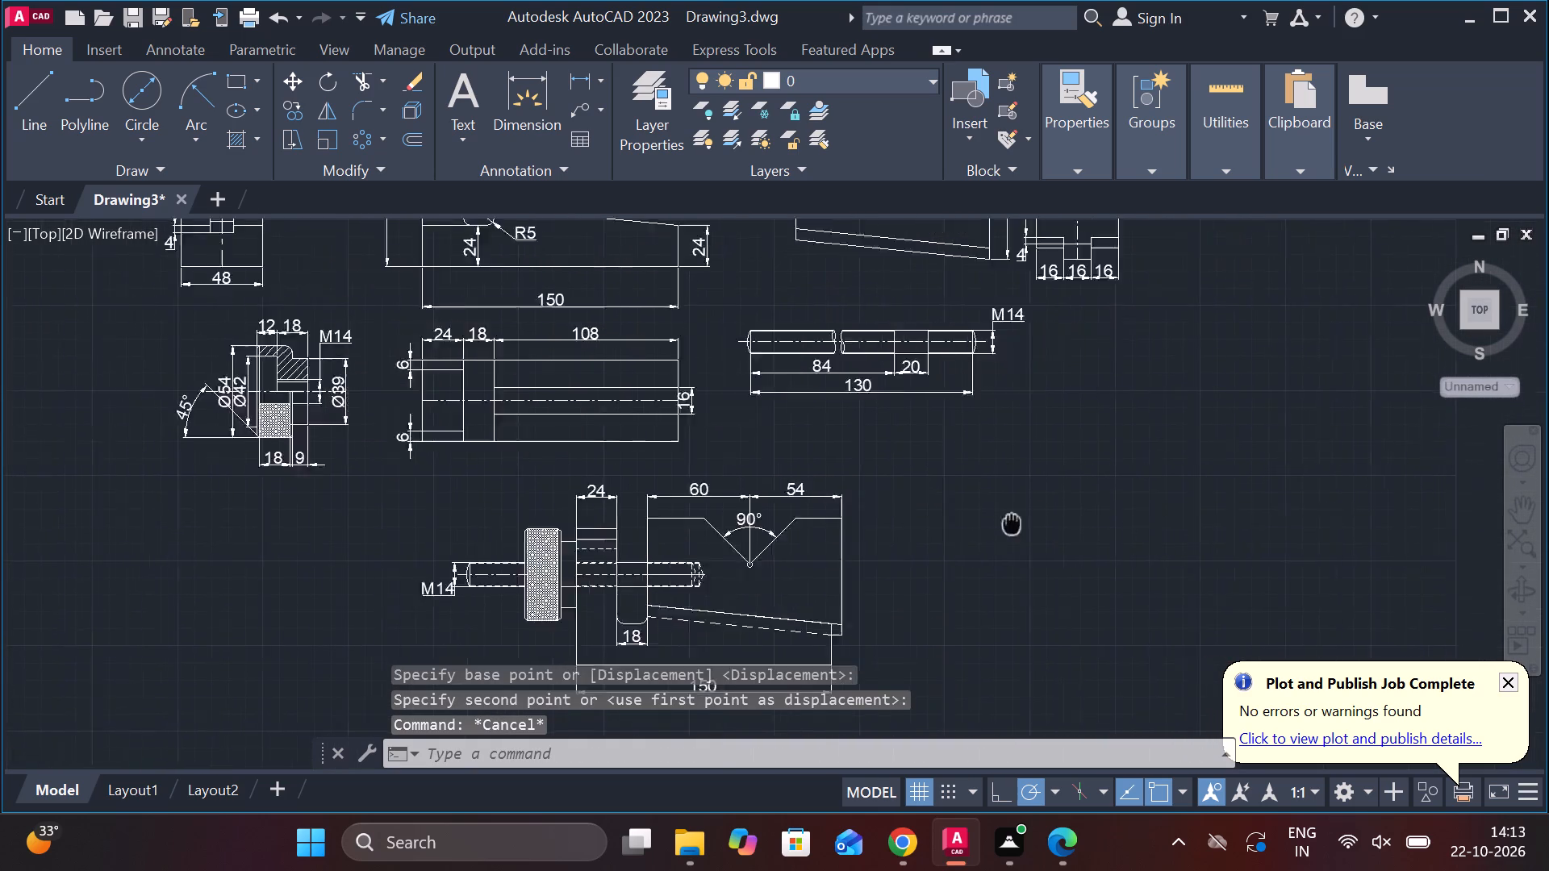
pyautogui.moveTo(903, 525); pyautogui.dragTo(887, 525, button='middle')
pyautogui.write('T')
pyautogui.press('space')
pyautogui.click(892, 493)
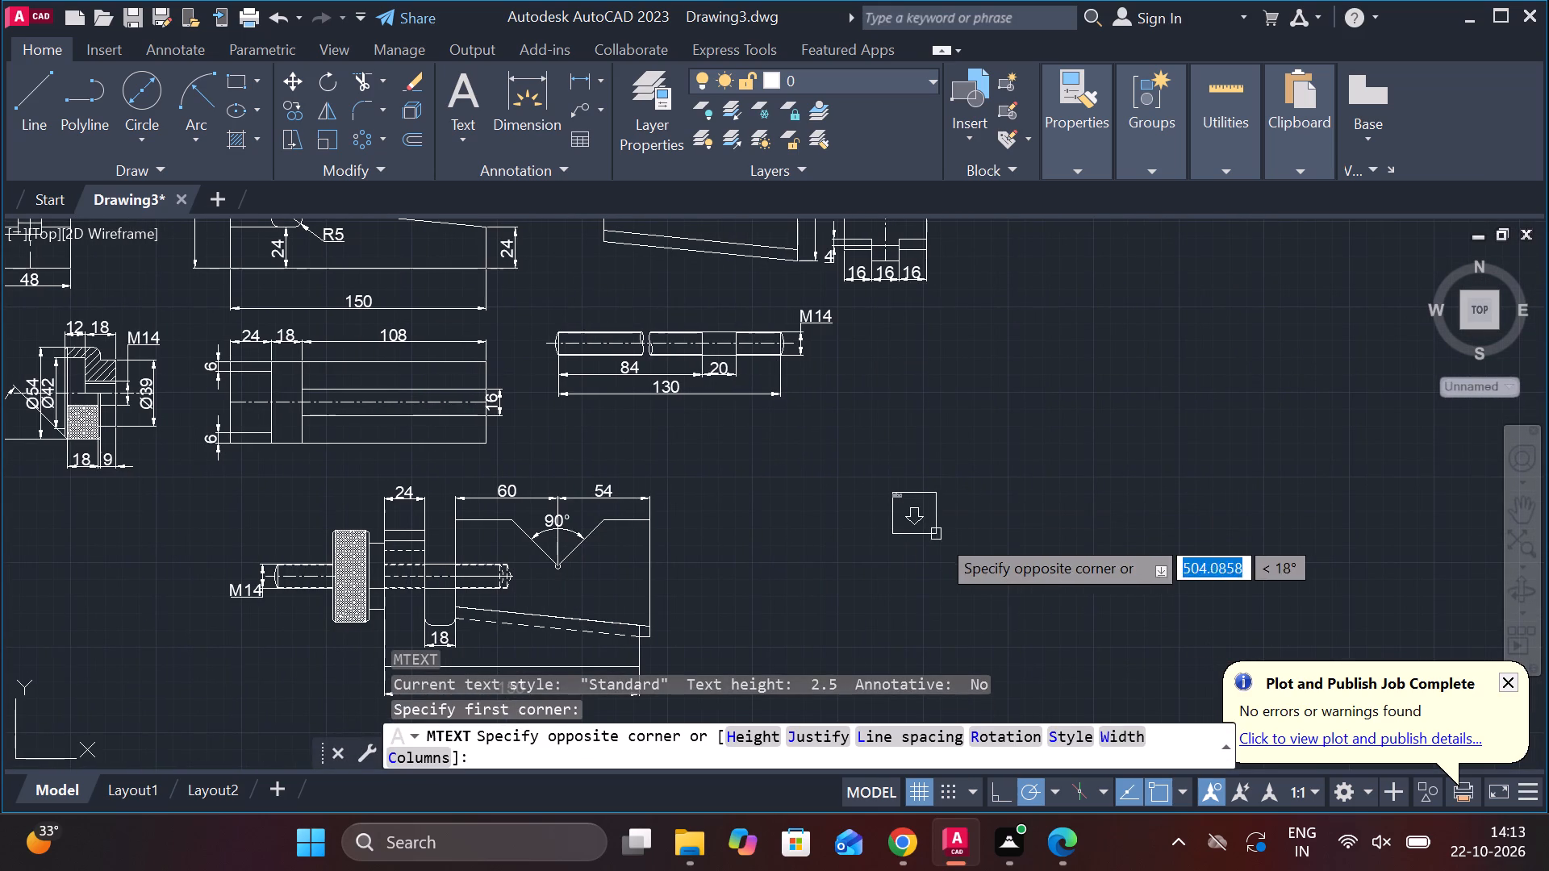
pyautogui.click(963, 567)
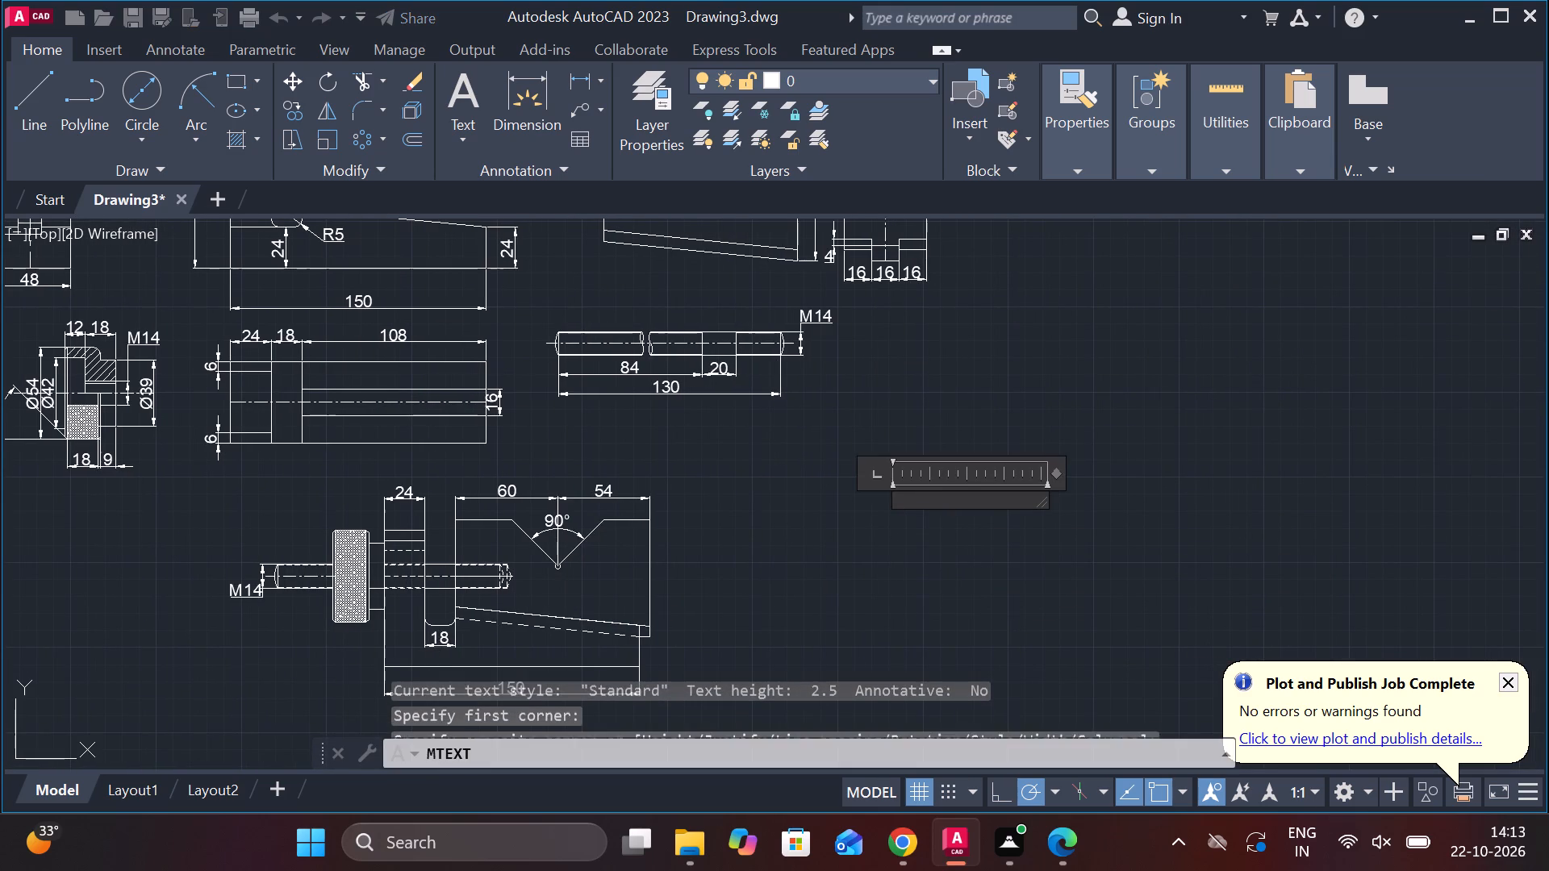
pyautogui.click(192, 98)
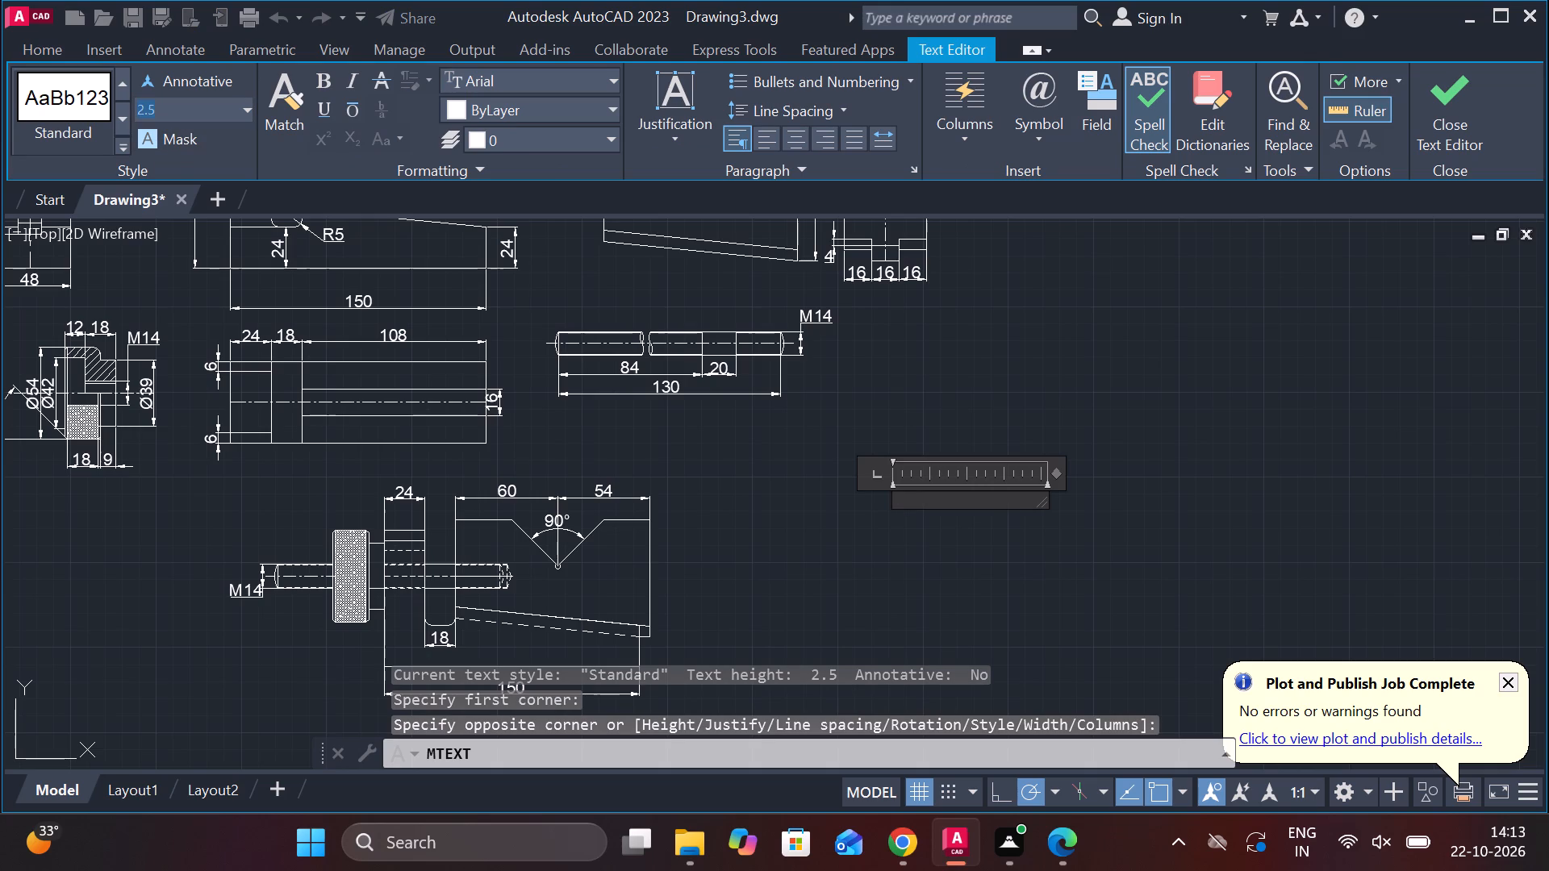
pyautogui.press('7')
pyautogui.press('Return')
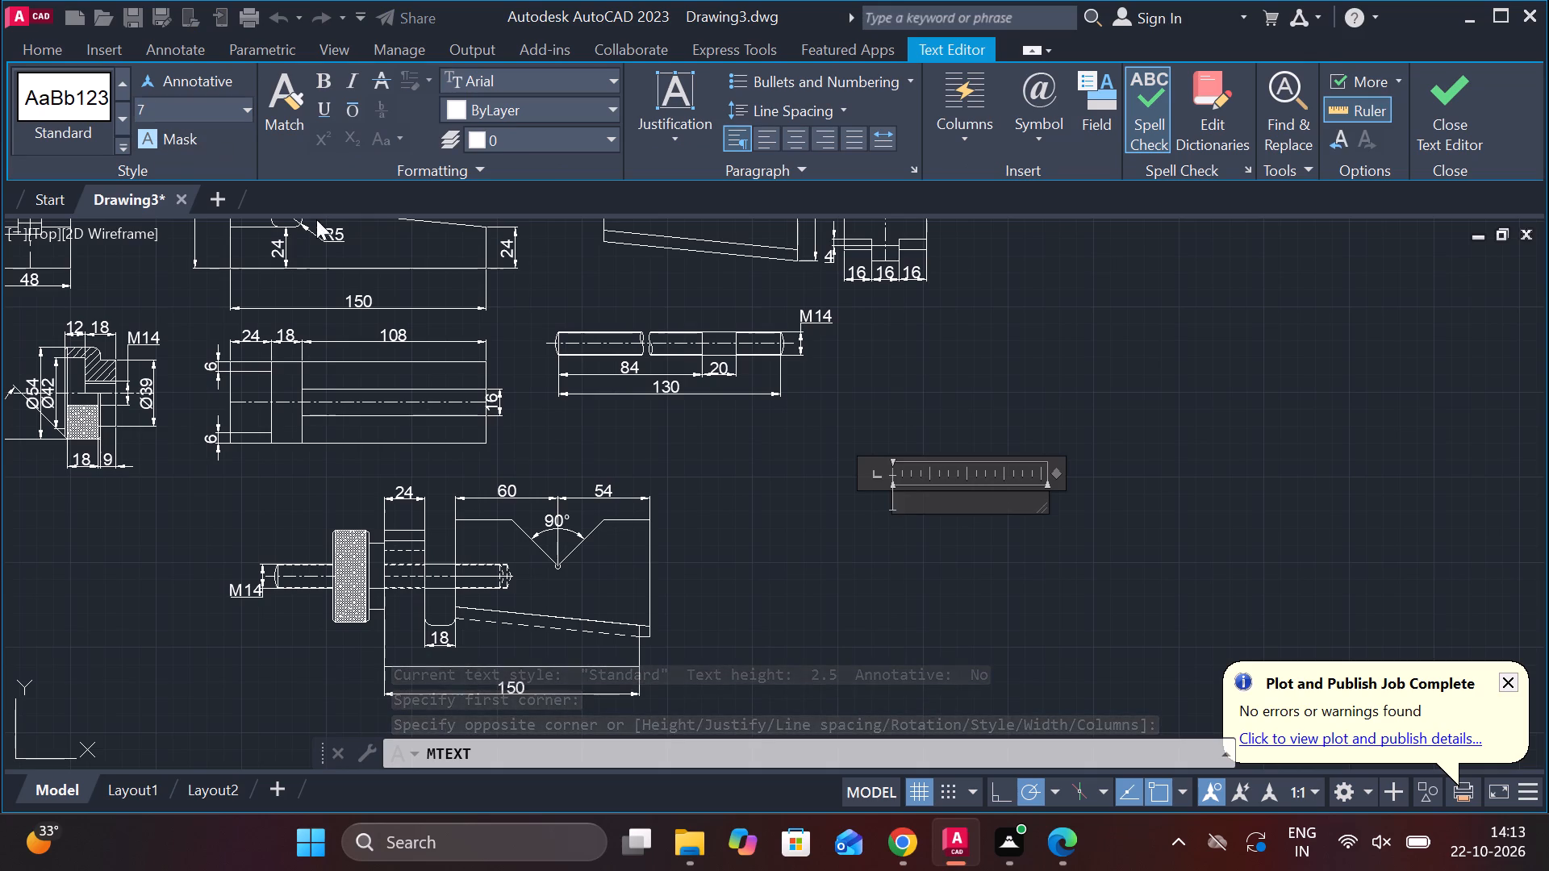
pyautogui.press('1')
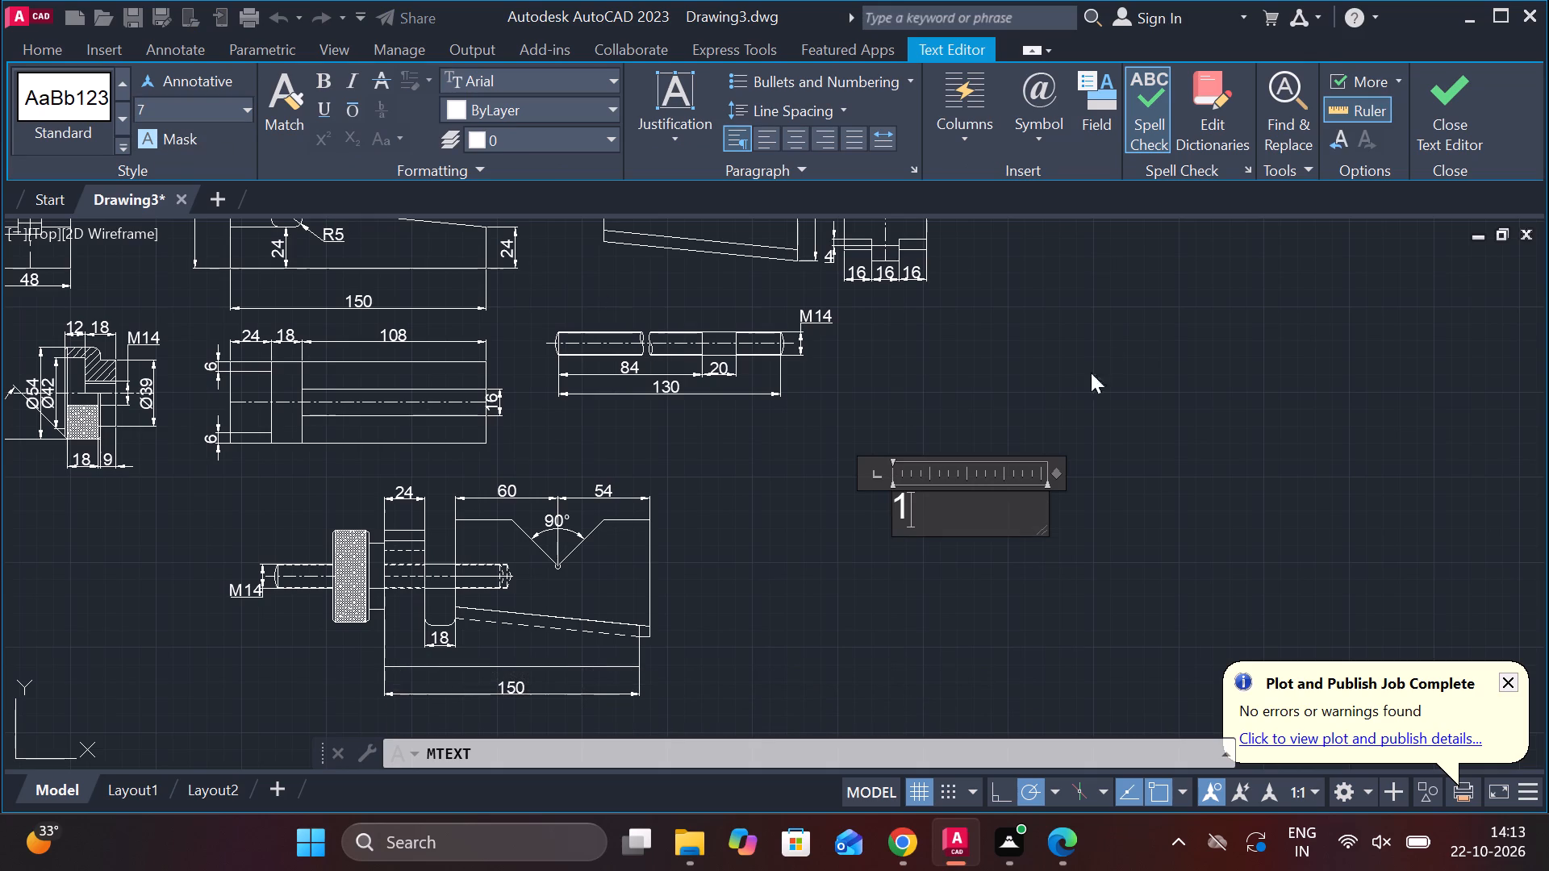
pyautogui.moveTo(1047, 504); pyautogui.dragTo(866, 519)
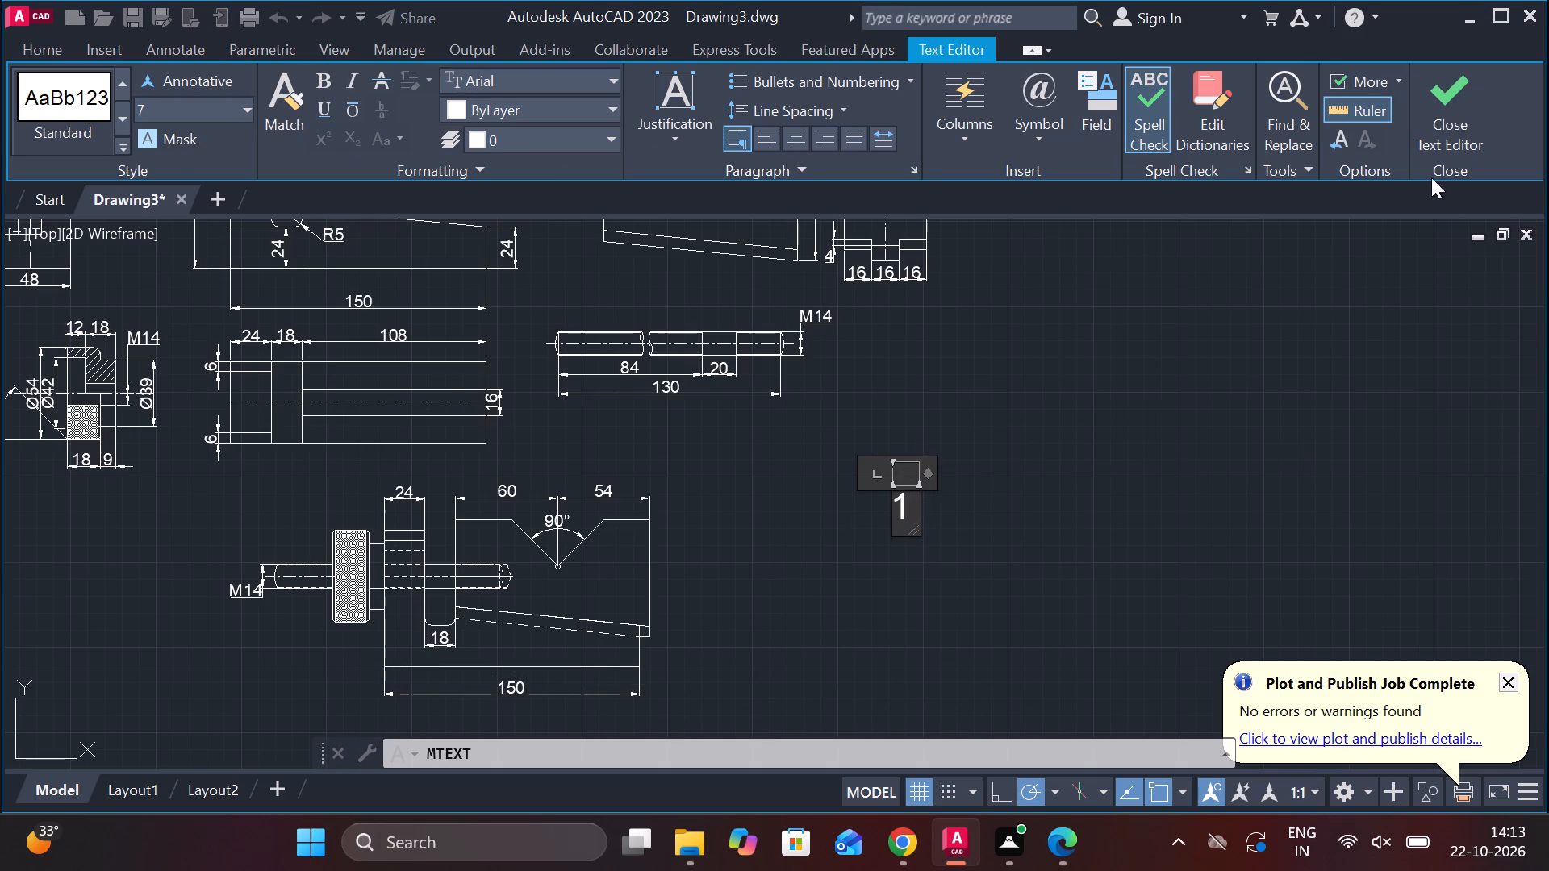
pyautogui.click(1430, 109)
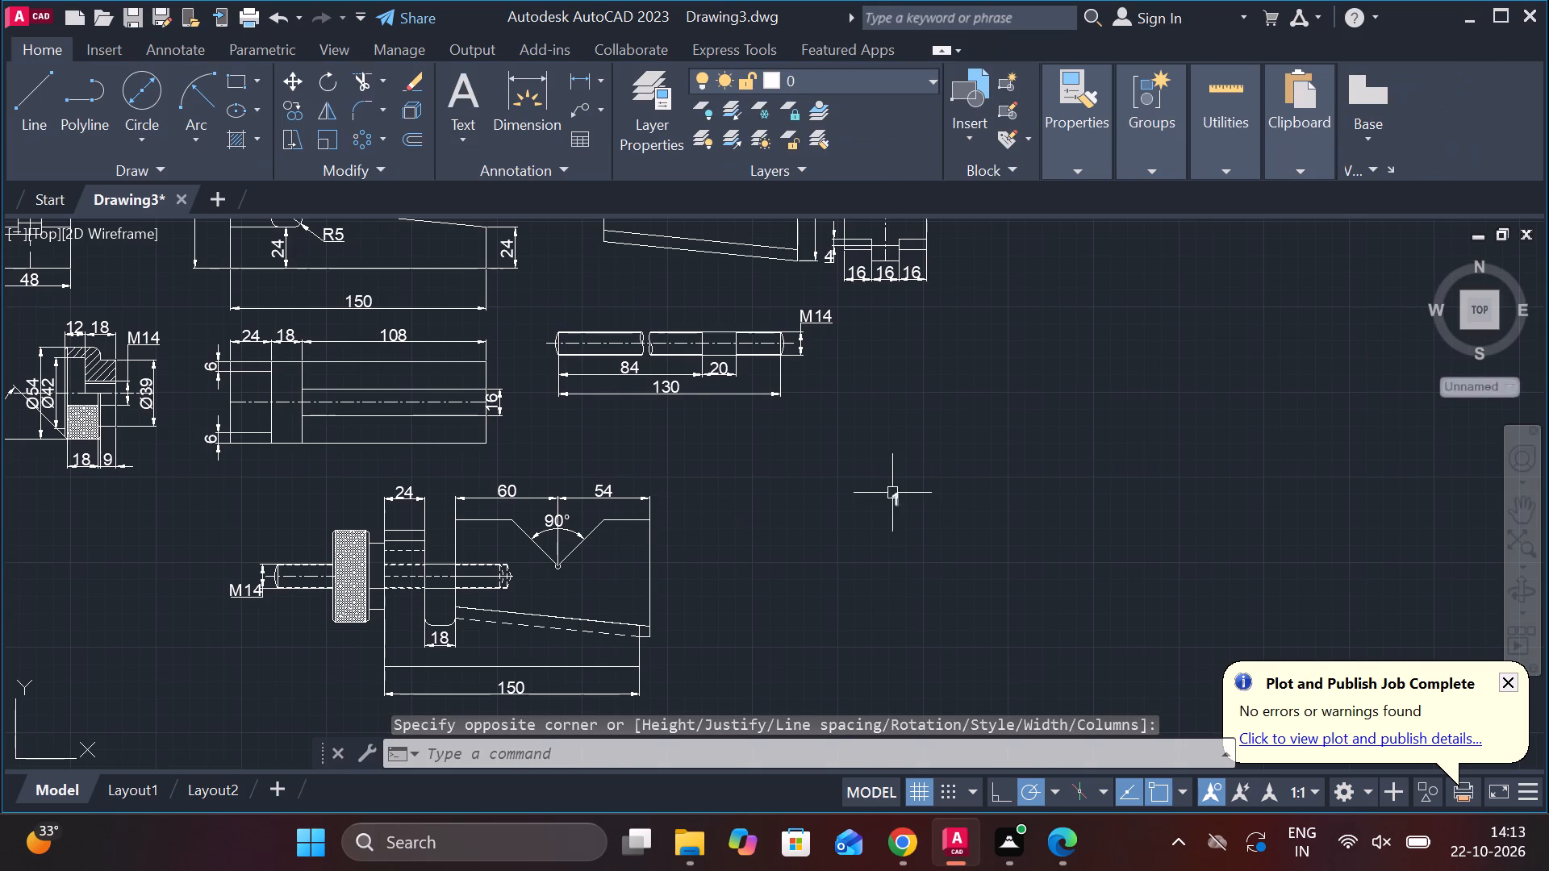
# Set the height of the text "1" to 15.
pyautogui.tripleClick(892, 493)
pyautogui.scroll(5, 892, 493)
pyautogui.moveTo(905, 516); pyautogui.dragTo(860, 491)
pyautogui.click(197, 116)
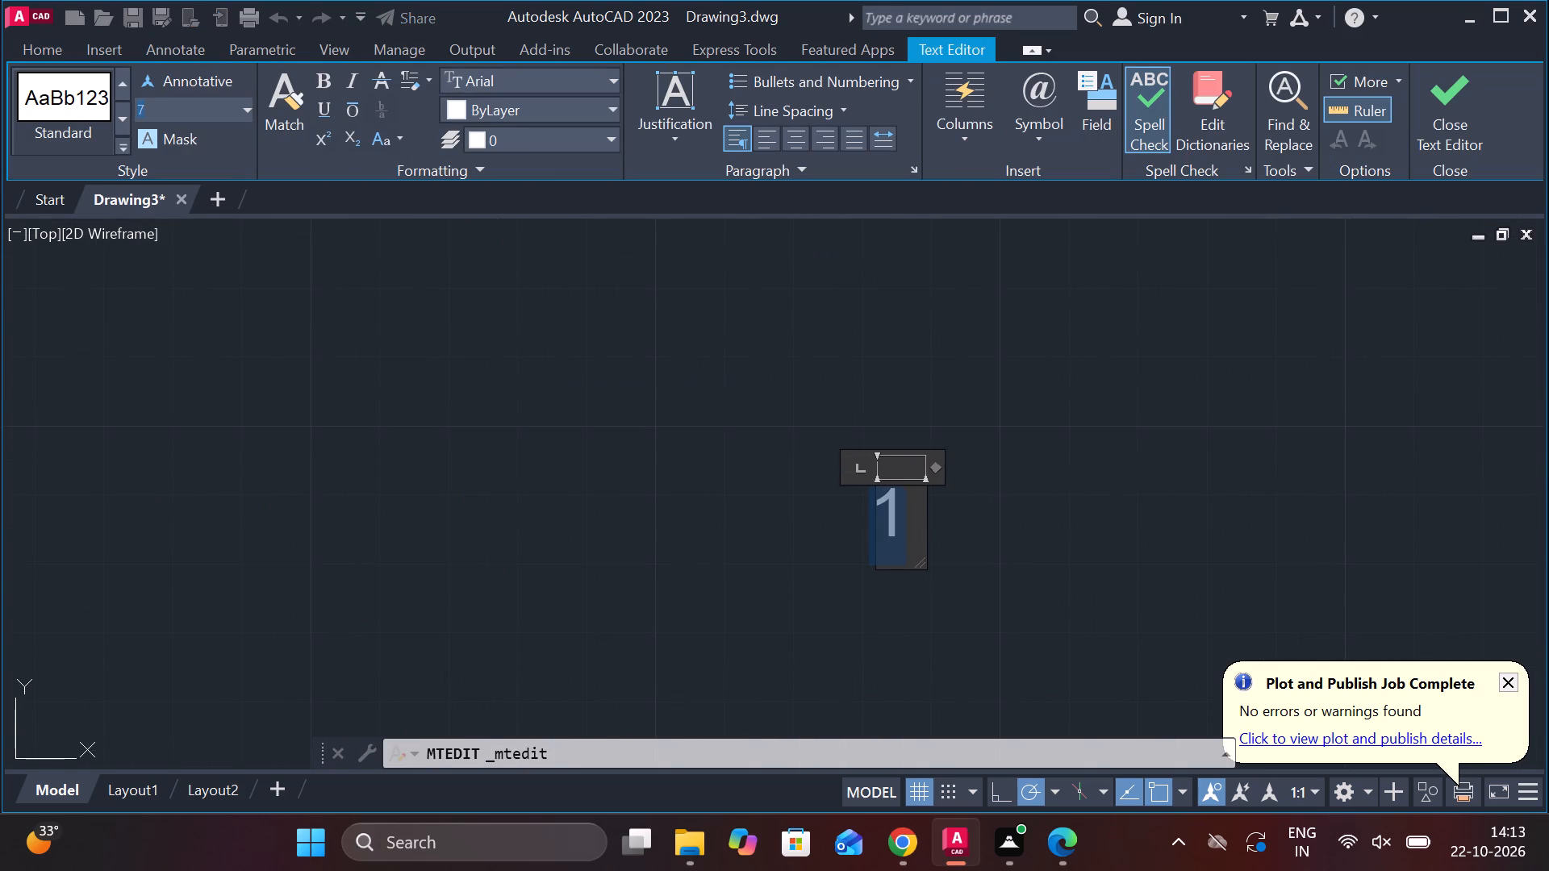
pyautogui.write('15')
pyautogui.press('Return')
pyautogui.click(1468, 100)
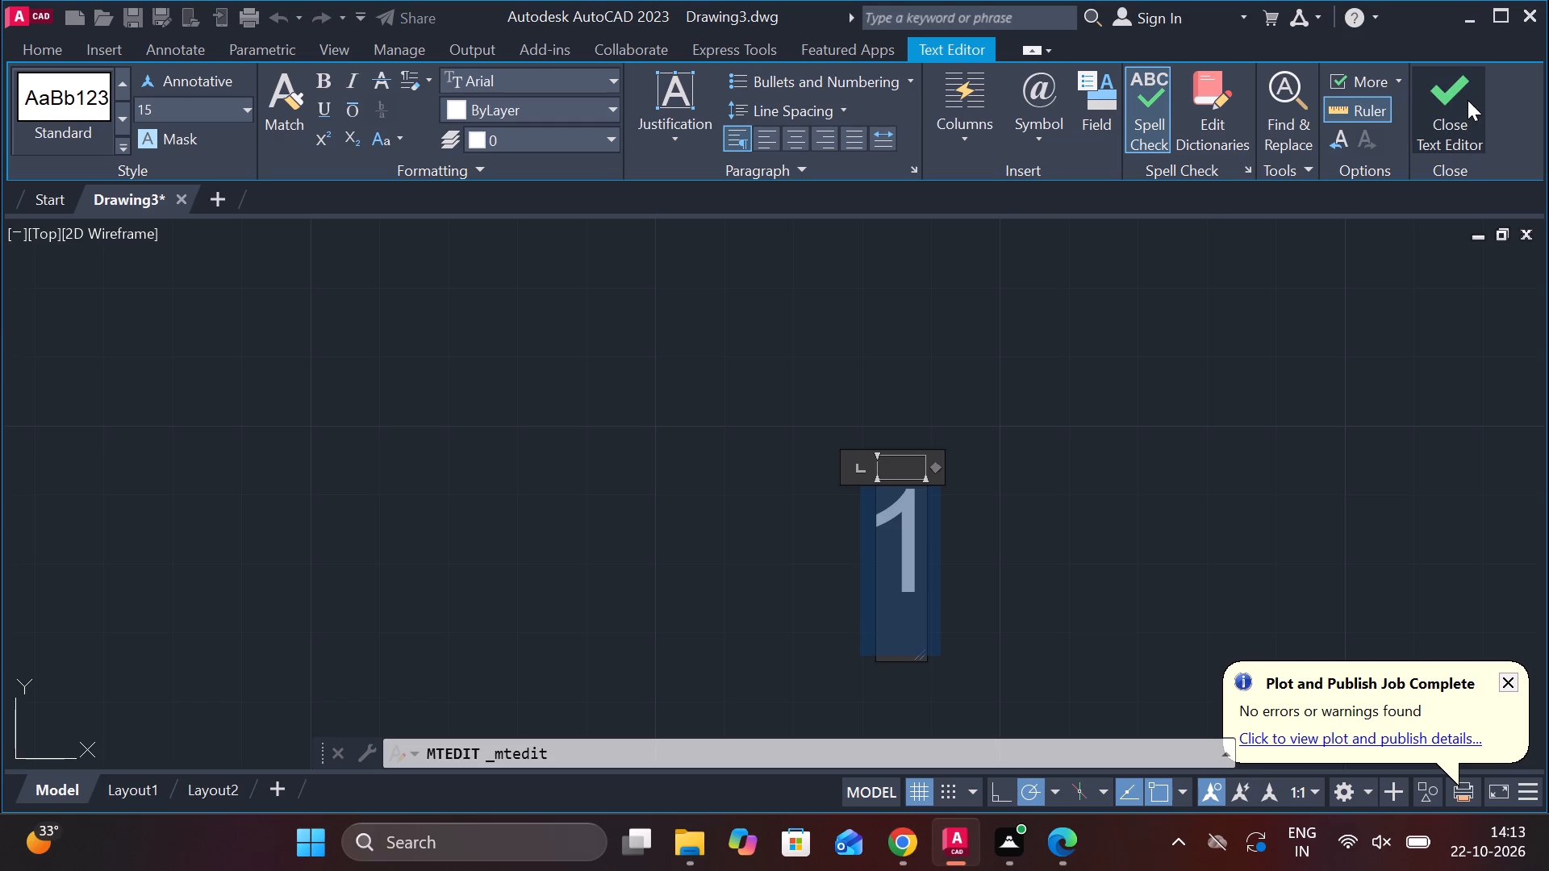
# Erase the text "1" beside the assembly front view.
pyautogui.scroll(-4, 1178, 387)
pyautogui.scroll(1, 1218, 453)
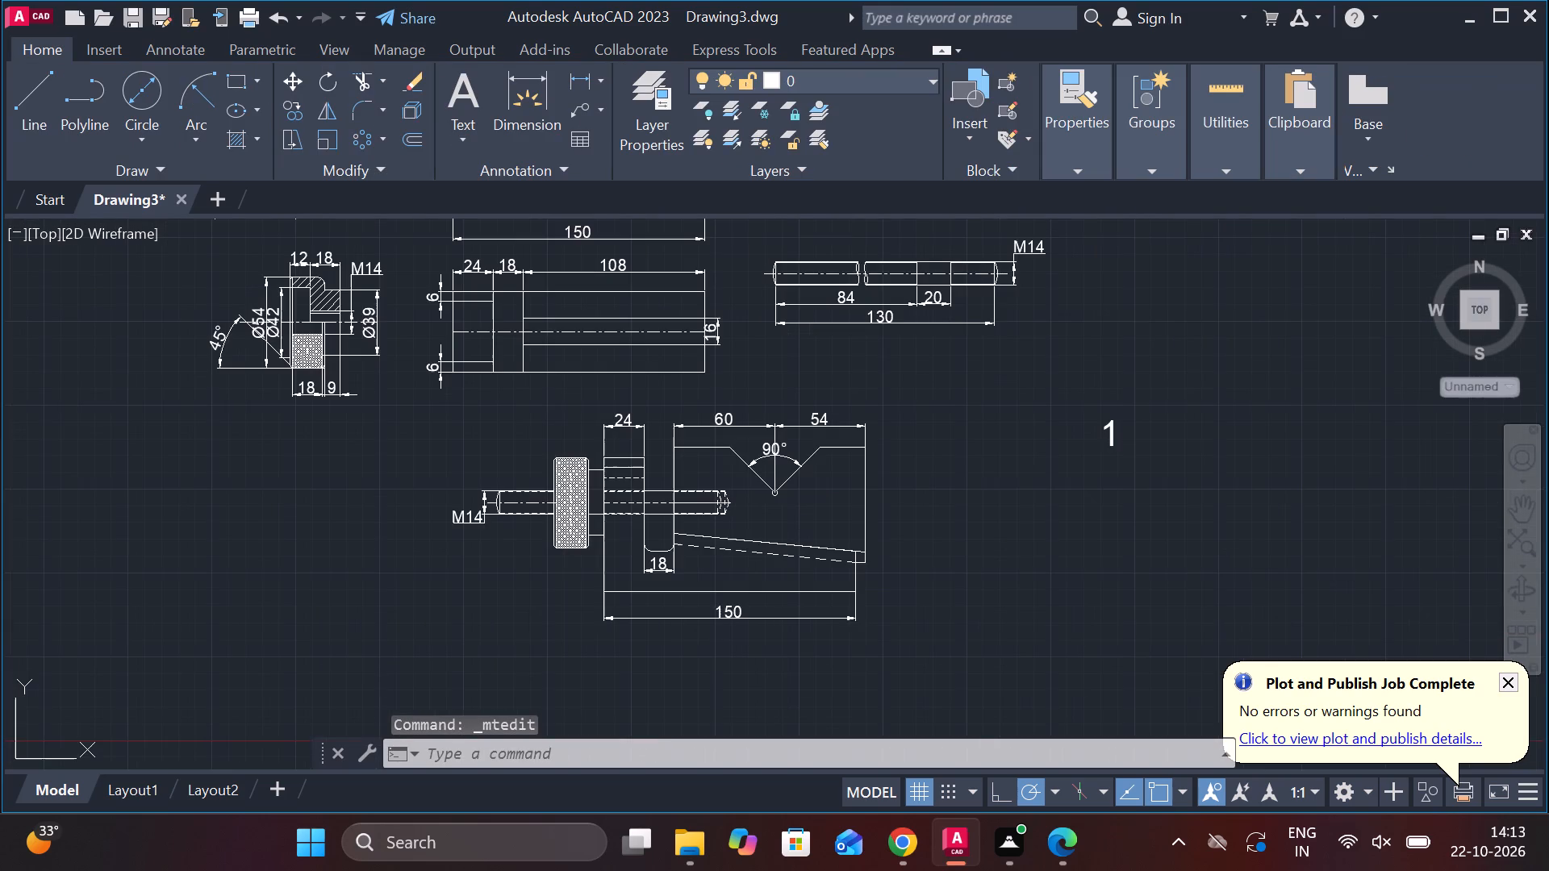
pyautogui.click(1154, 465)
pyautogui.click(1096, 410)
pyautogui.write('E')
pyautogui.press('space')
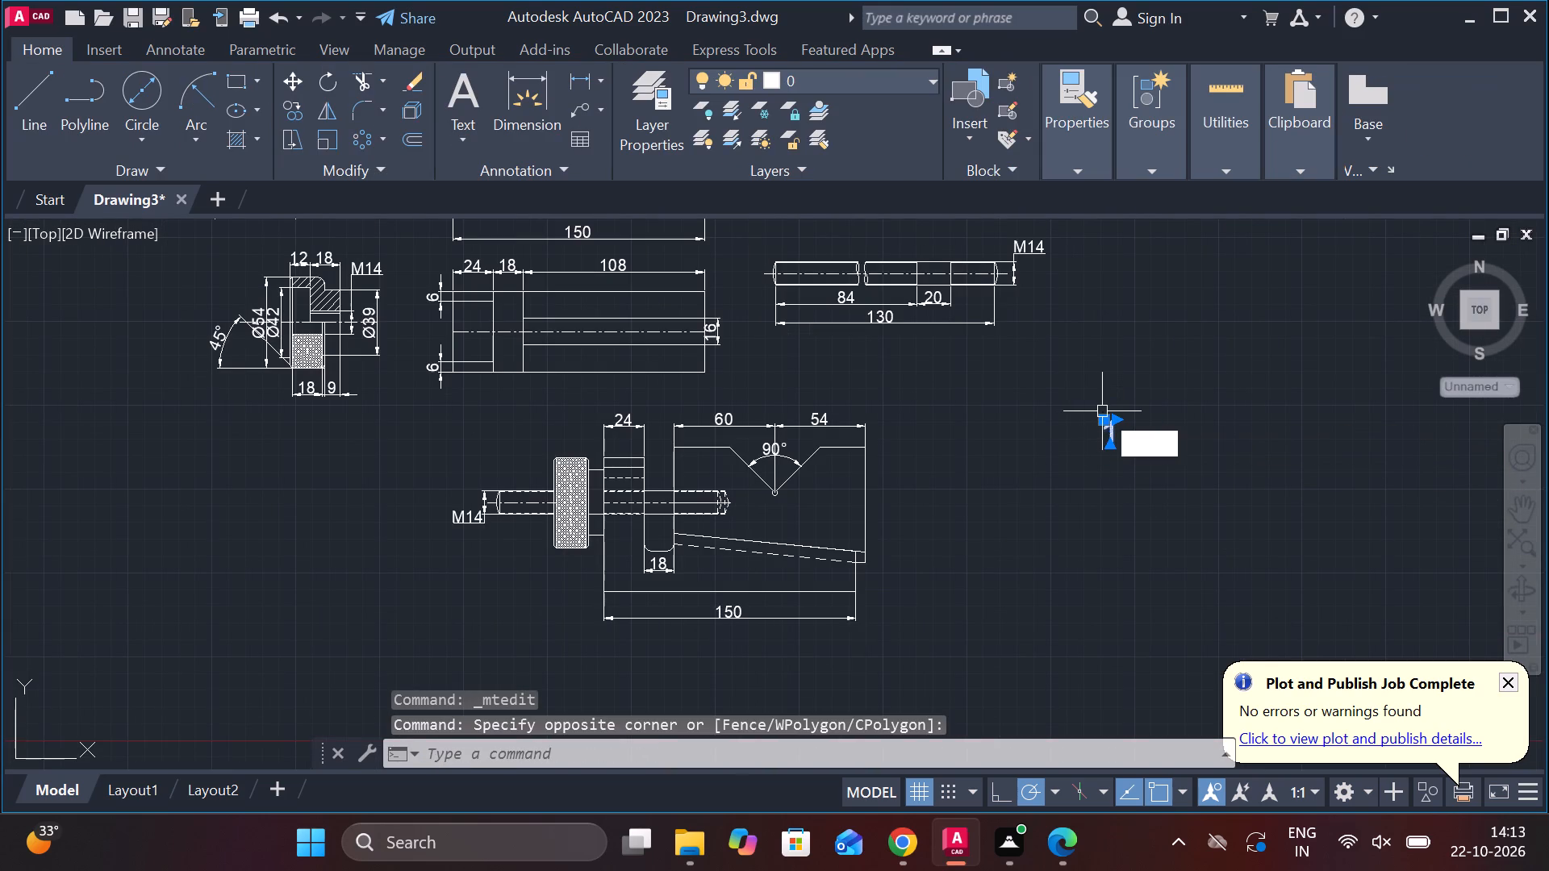
# Add a multileader labelled "3" pointing at the top edge of the M14 screw view, with its landing above right.
pyautogui.click(580, 110)
pyautogui.scroll(1, 590, 277)
pyautogui.moveTo(642, 319); pyautogui.dragTo(672, 439, button='middle')
pyautogui.scroll(2, 904, 406)
pyautogui.moveTo(995, 391); pyautogui.dragTo(879, 495, button='middle')
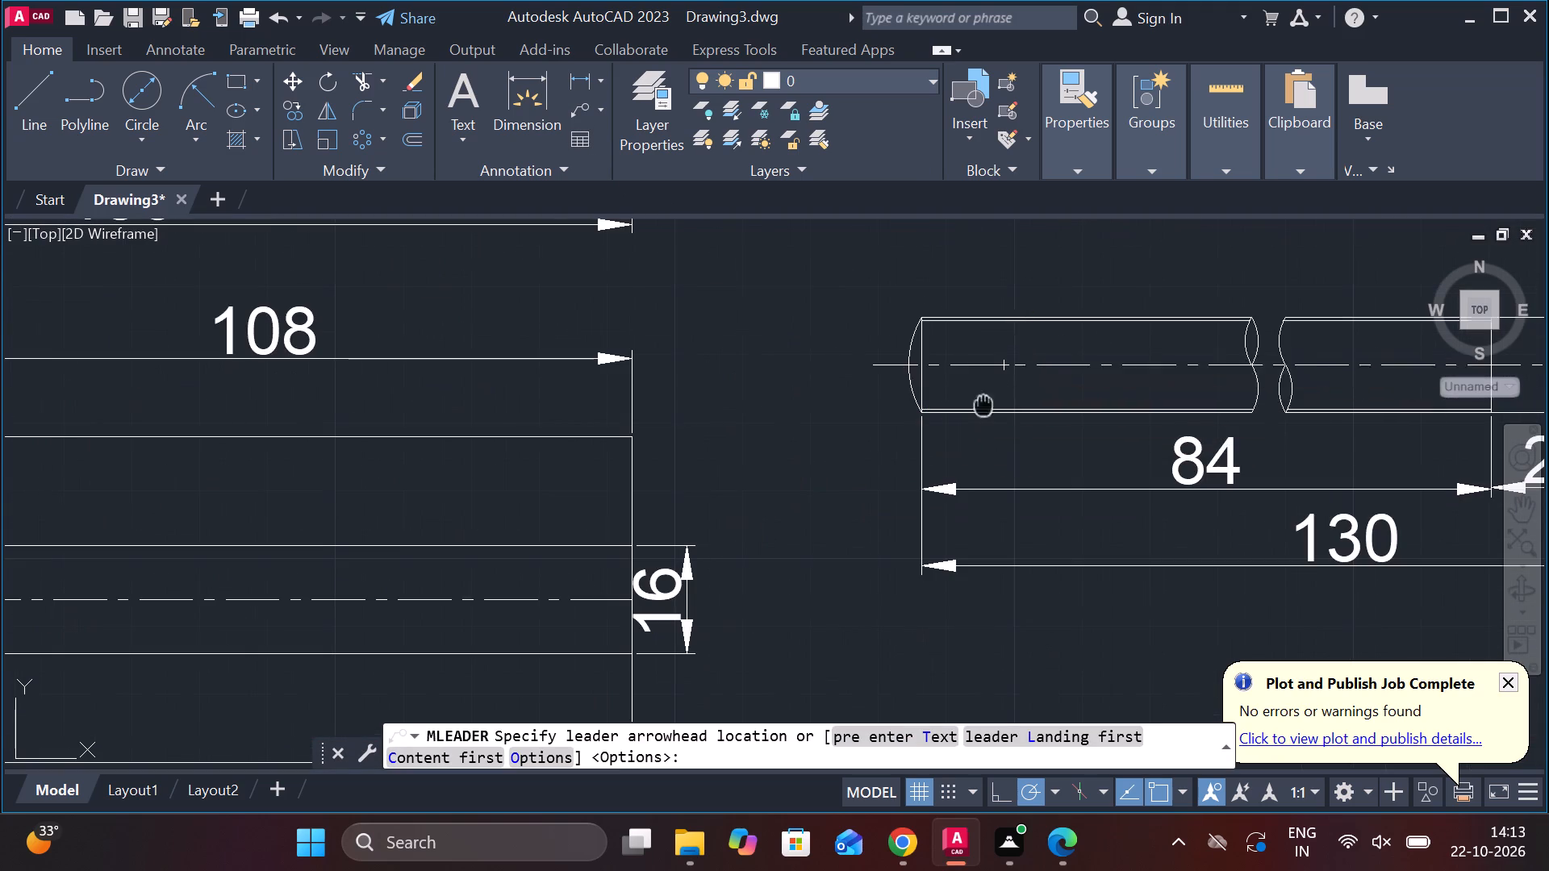
pyautogui.moveTo(879, 495); pyautogui.dragTo(723, 603, button='middle')
pyautogui.click(859, 517)
pyautogui.click(961, 401)
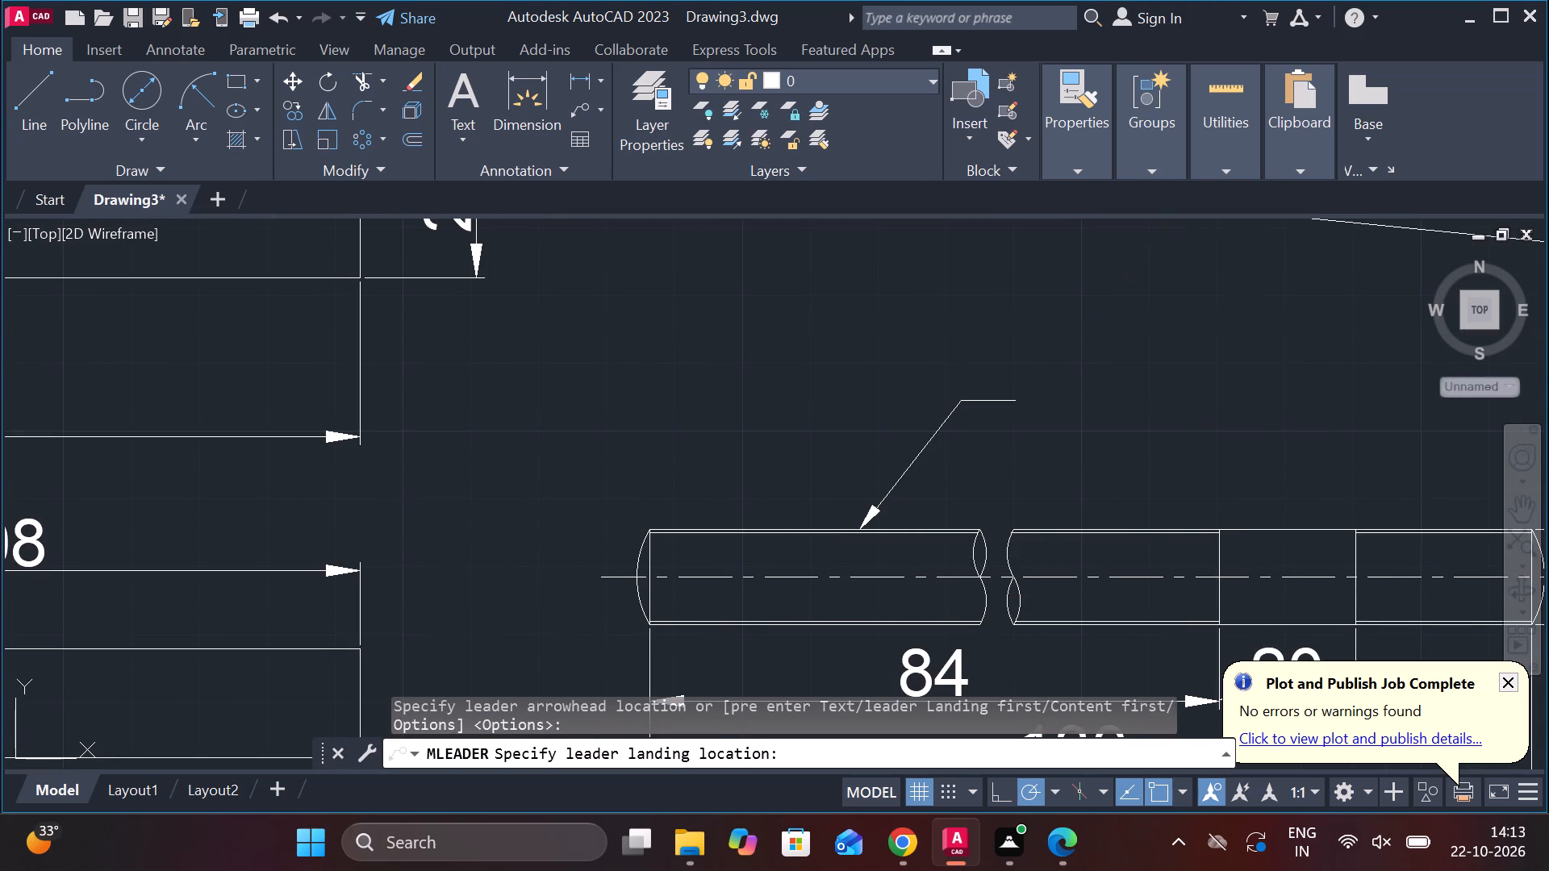
pyautogui.press('3')
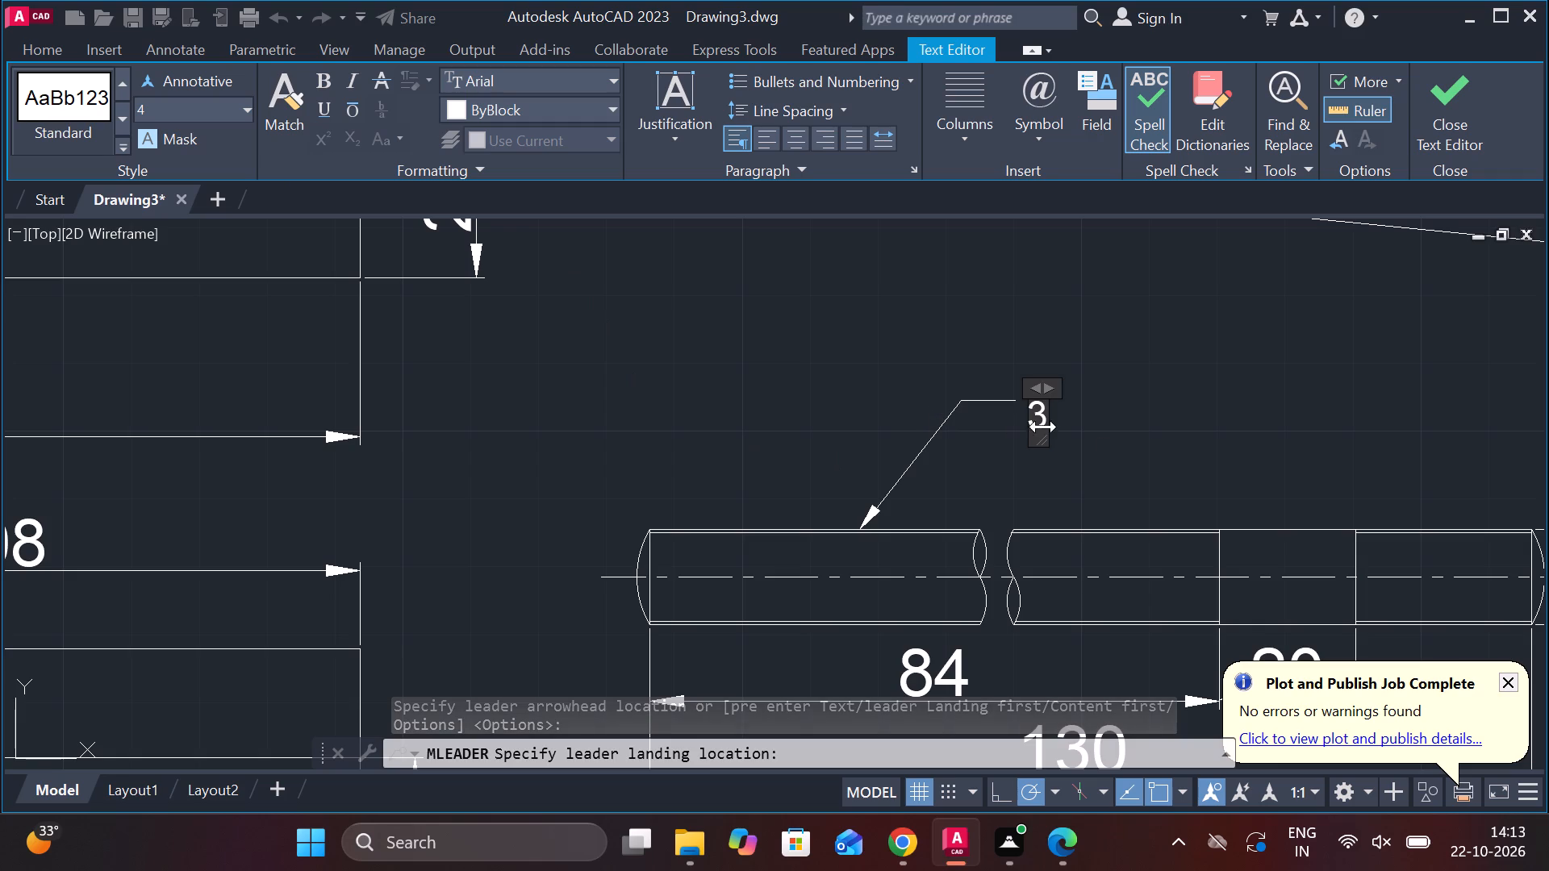
pyautogui.moveTo(1058, 425); pyautogui.dragTo(1017, 417)
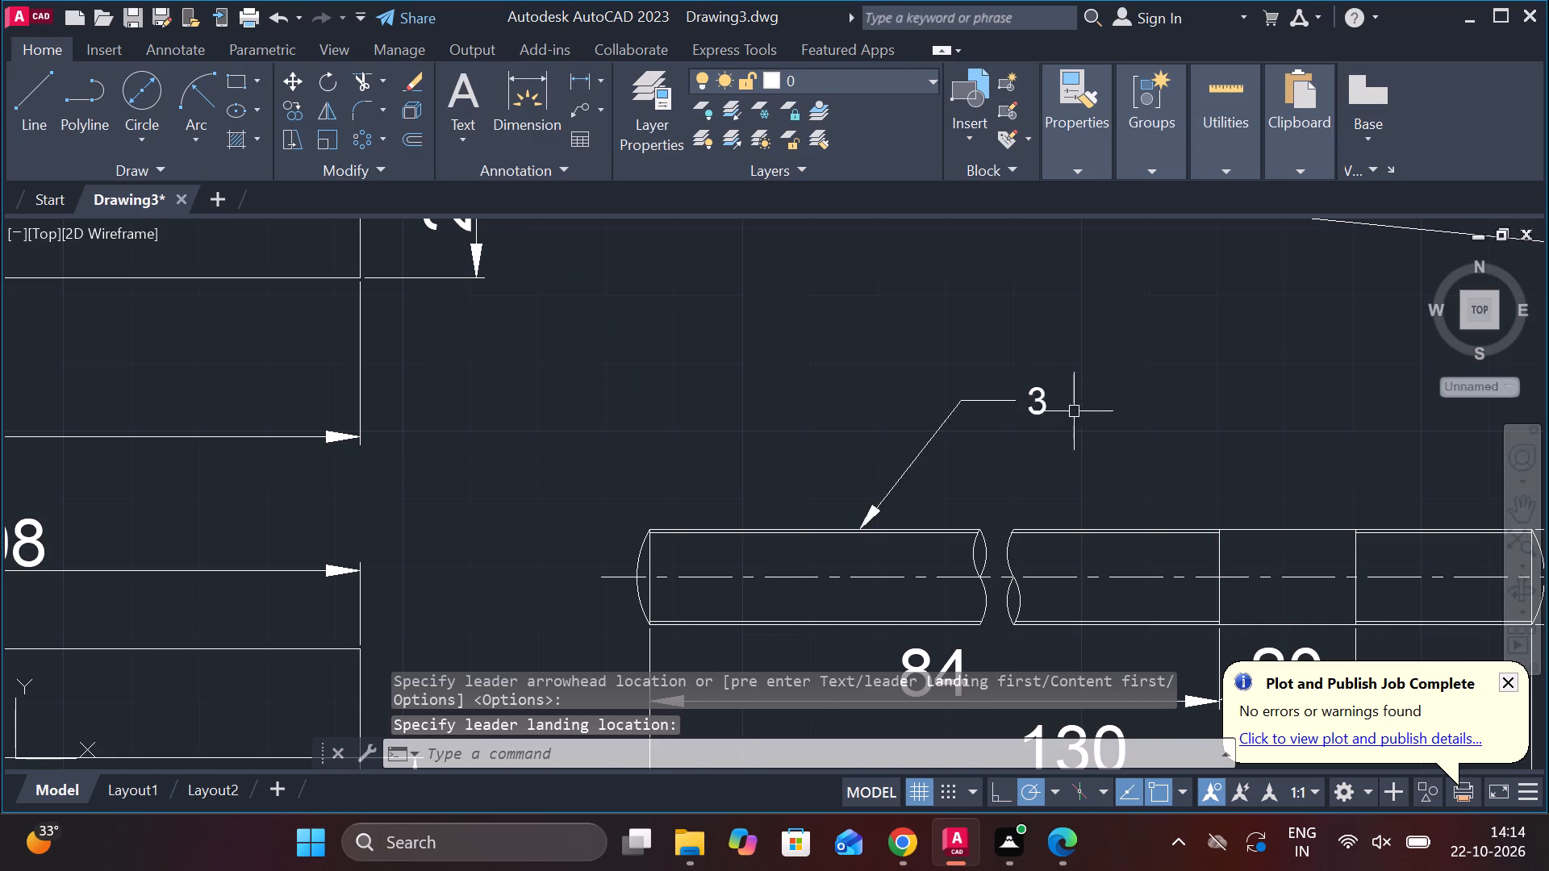
# Set the text height of the screw's leader label "3" to 7.
pyautogui.scroll(-2, 1075, 411)
pyautogui.scroll(2, 1100, 419)
pyautogui.doubleClick(993, 394)
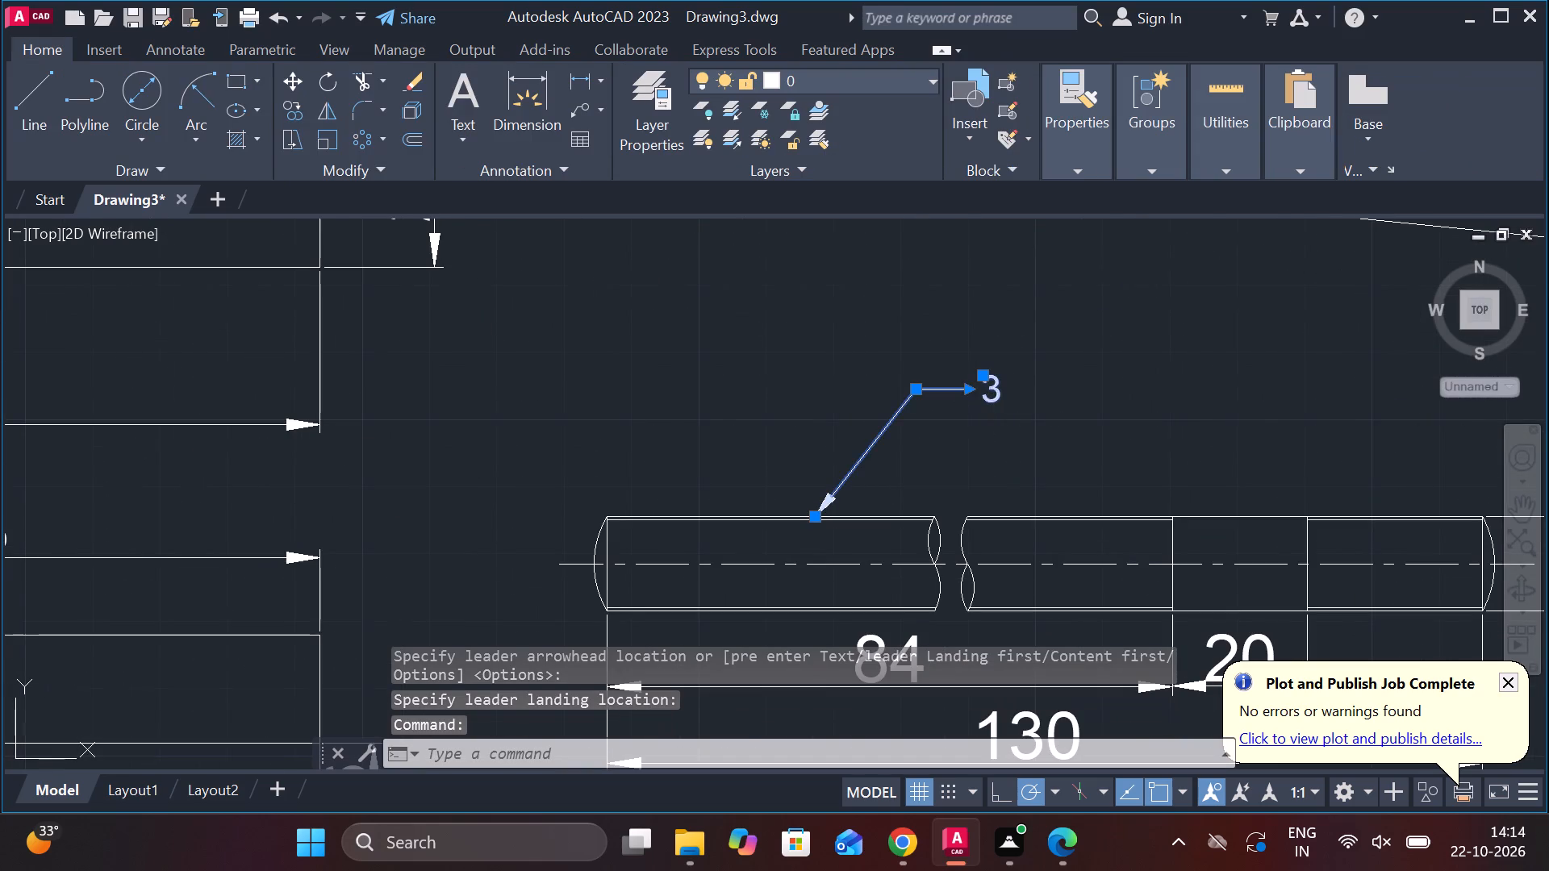
pyautogui.scroll(4, 993, 394)
pyautogui.moveTo(1006, 413); pyautogui.dragTo(942, 374)
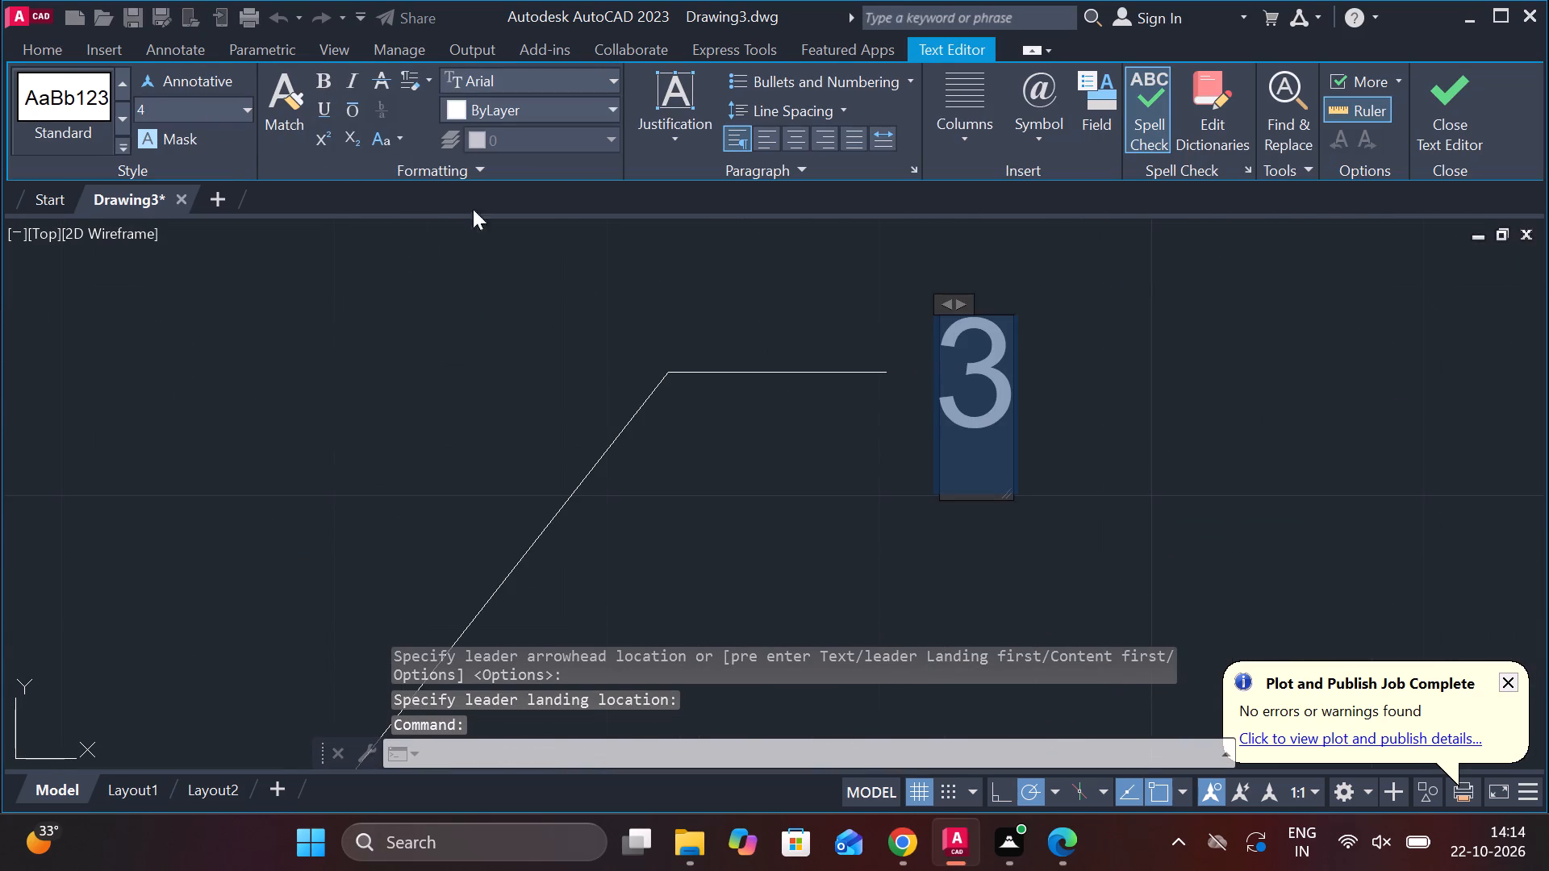
pyautogui.click(206, 114)
pyautogui.press('7')
pyautogui.press('Return')
pyautogui.click(1463, 128)
# Add a multileader labelled "4" with text height 7, pointing at the right edge of the V-block's side view.
pyautogui.scroll(-4, 1218, 251)
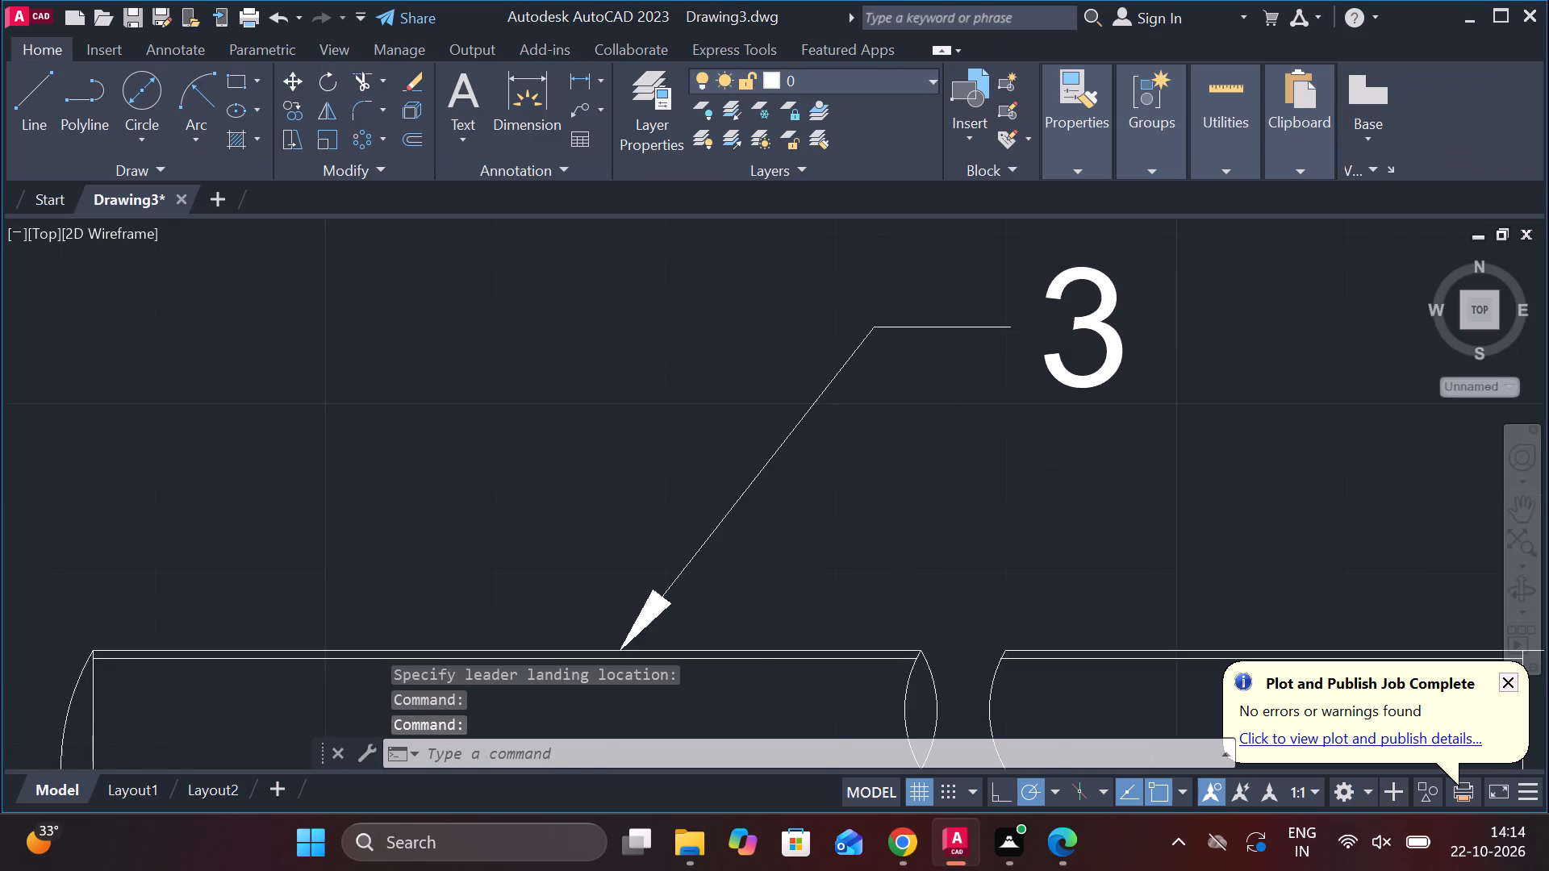
pyautogui.scroll(-1, 1230, 281)
pyautogui.click(568, 116)
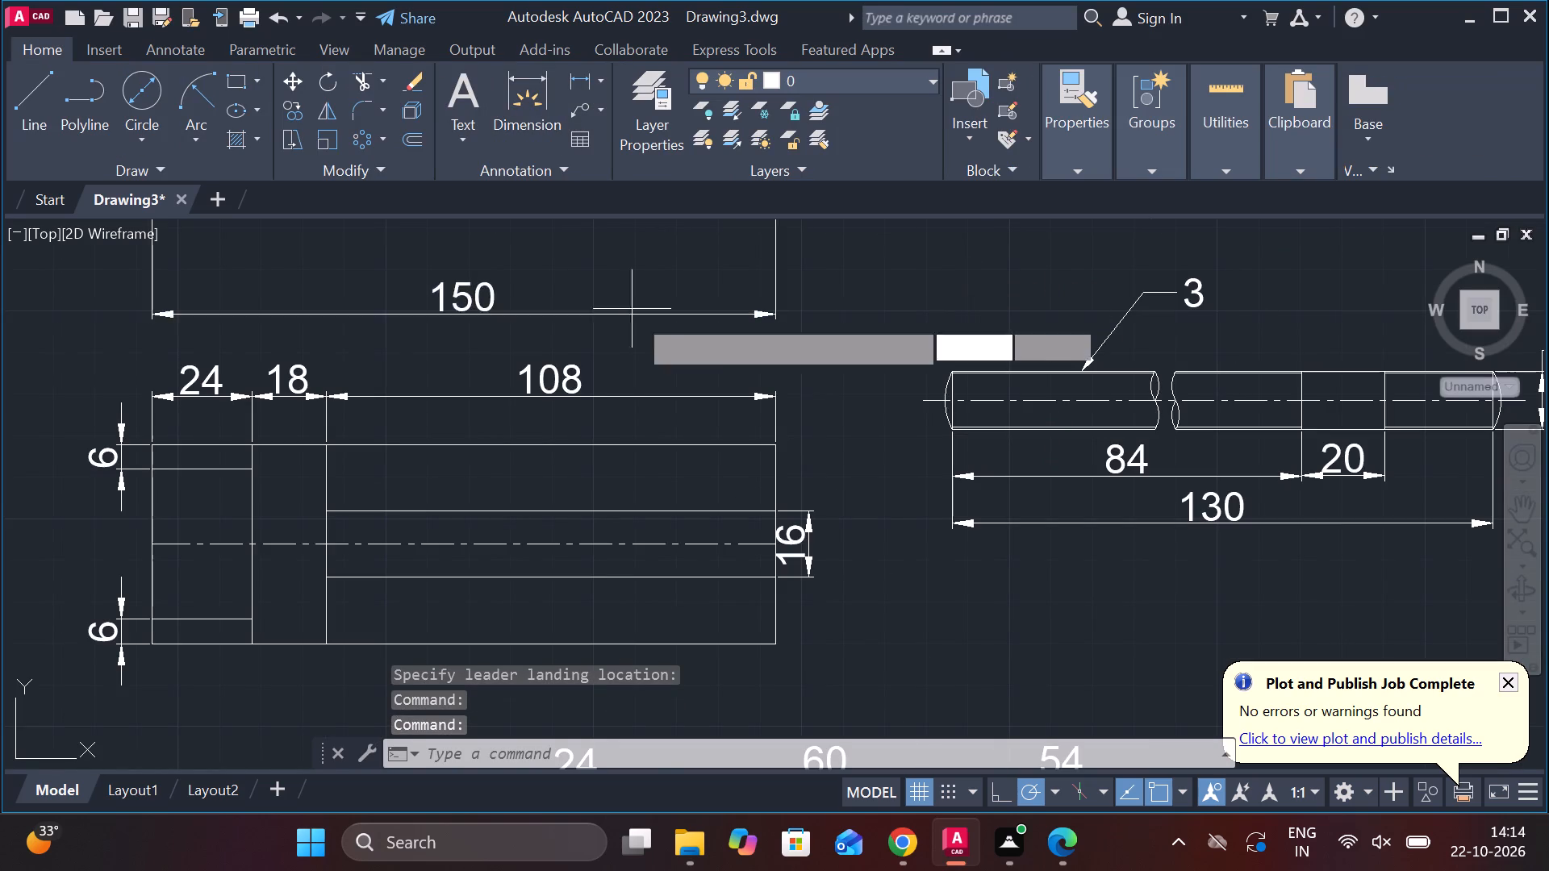
pyautogui.scroll(-2, 635, 315)
pyautogui.moveTo(660, 322); pyautogui.dragTo(584, 519, button='middle')
pyautogui.scroll(2, 1089, 387)
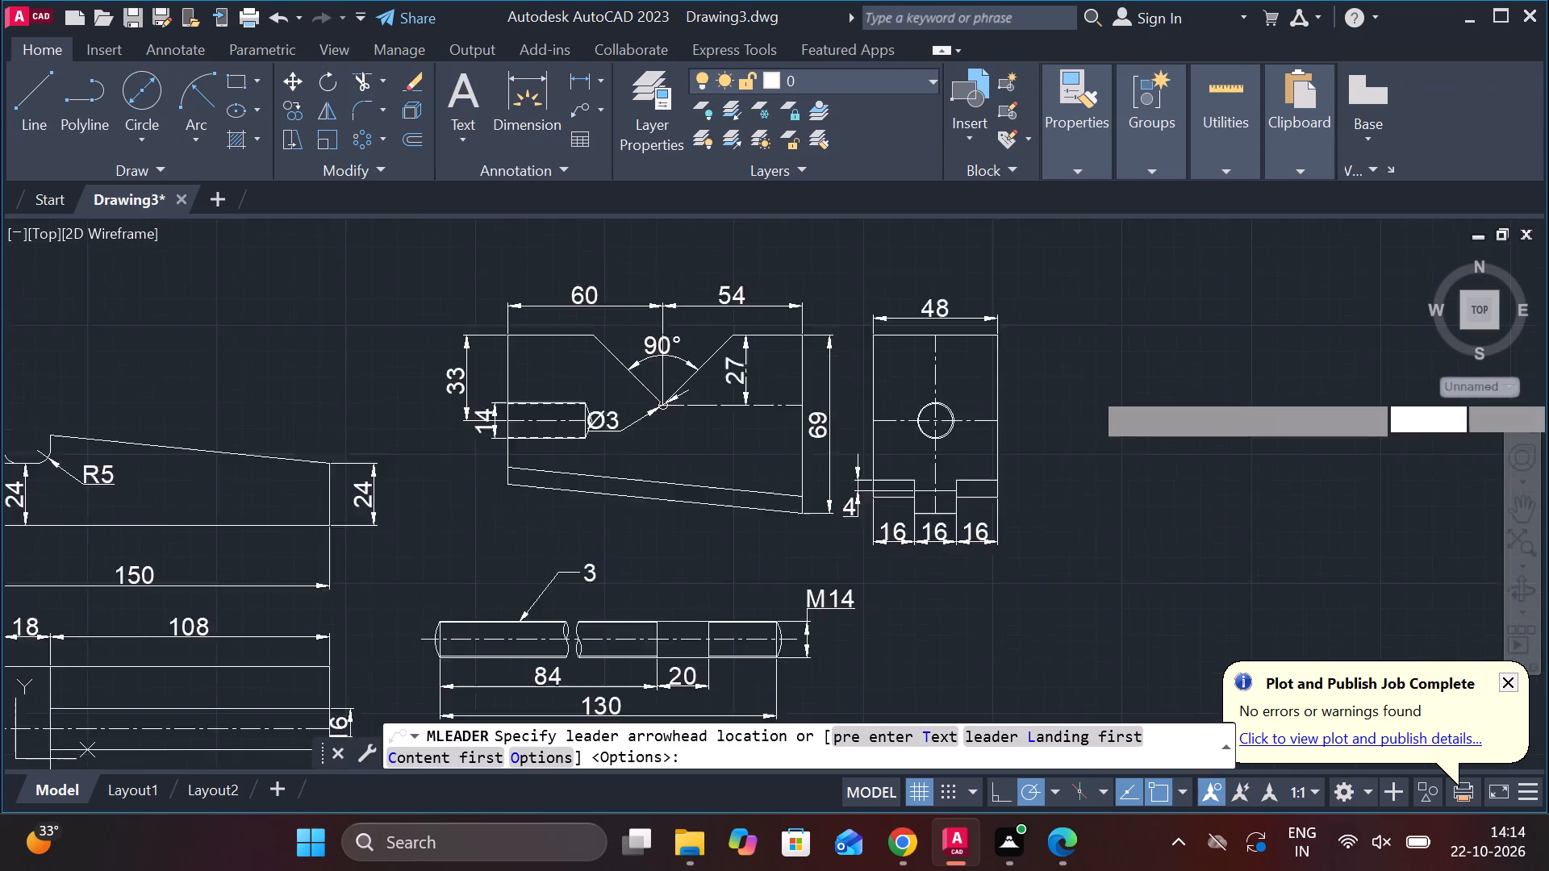
pyautogui.click(954, 369)
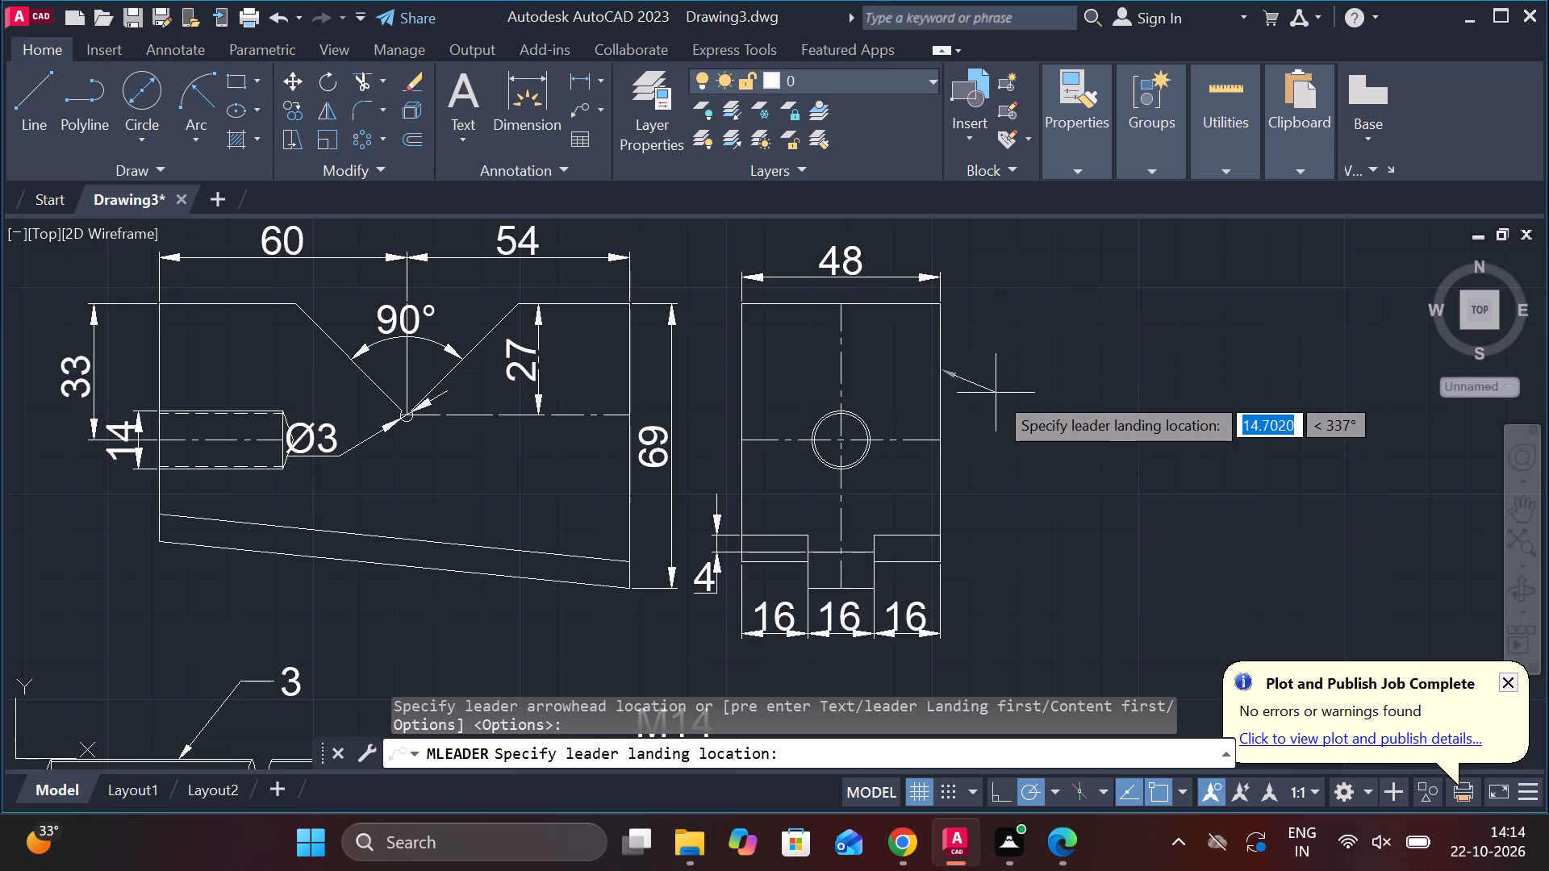
pyautogui.moveTo(964, 410); pyautogui.dragTo(833, 517, button='middle')
pyautogui.click(921, 305)
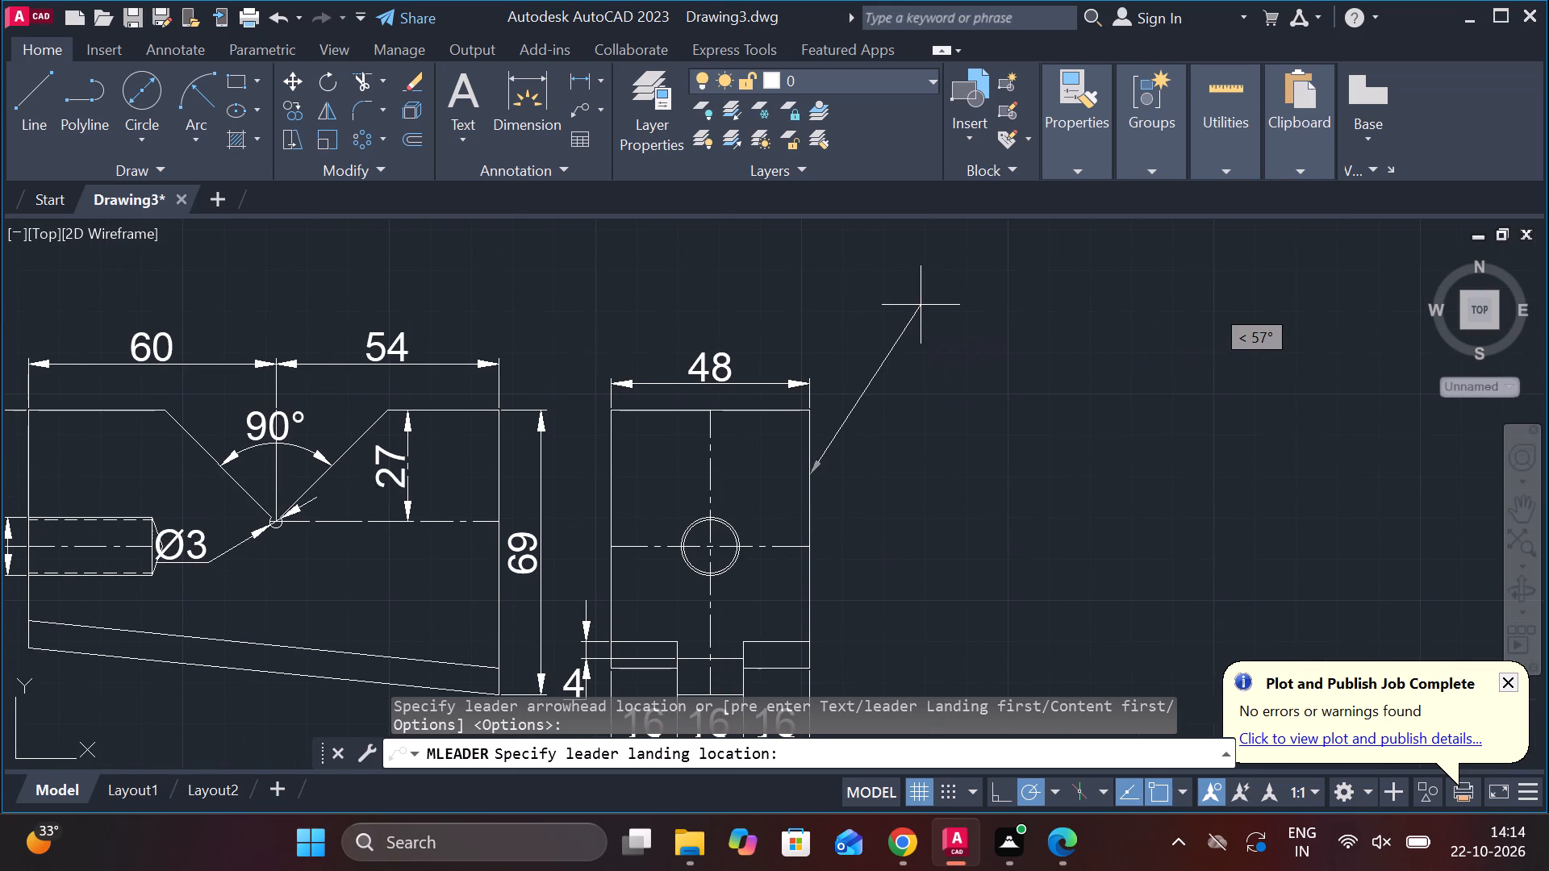
pyautogui.click(163, 114)
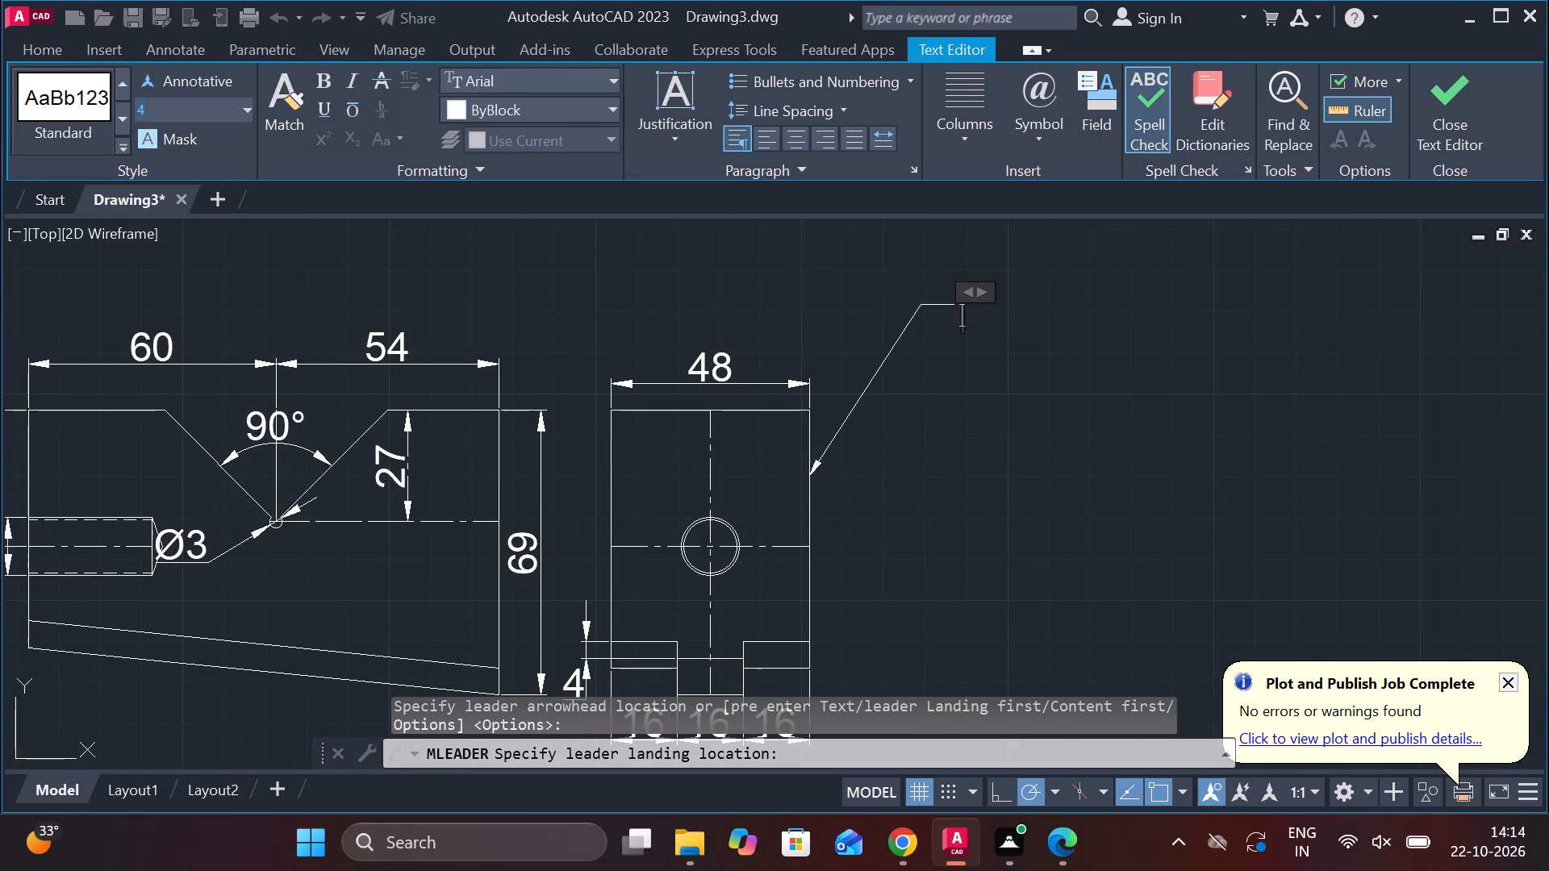
pyautogui.press('7')
pyautogui.press('Return')
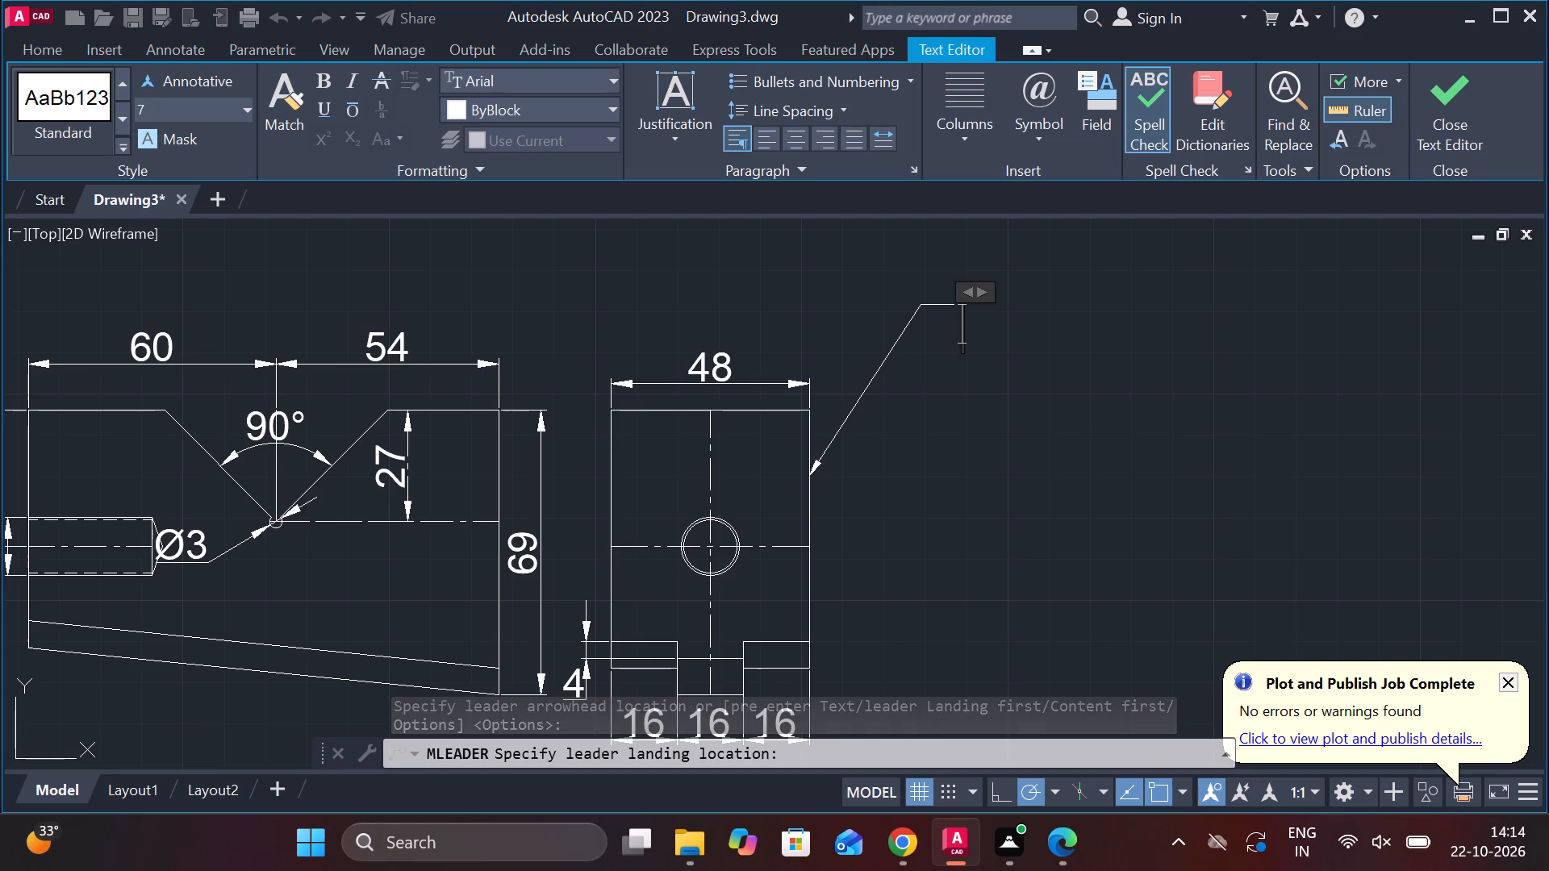
pyautogui.press('4')
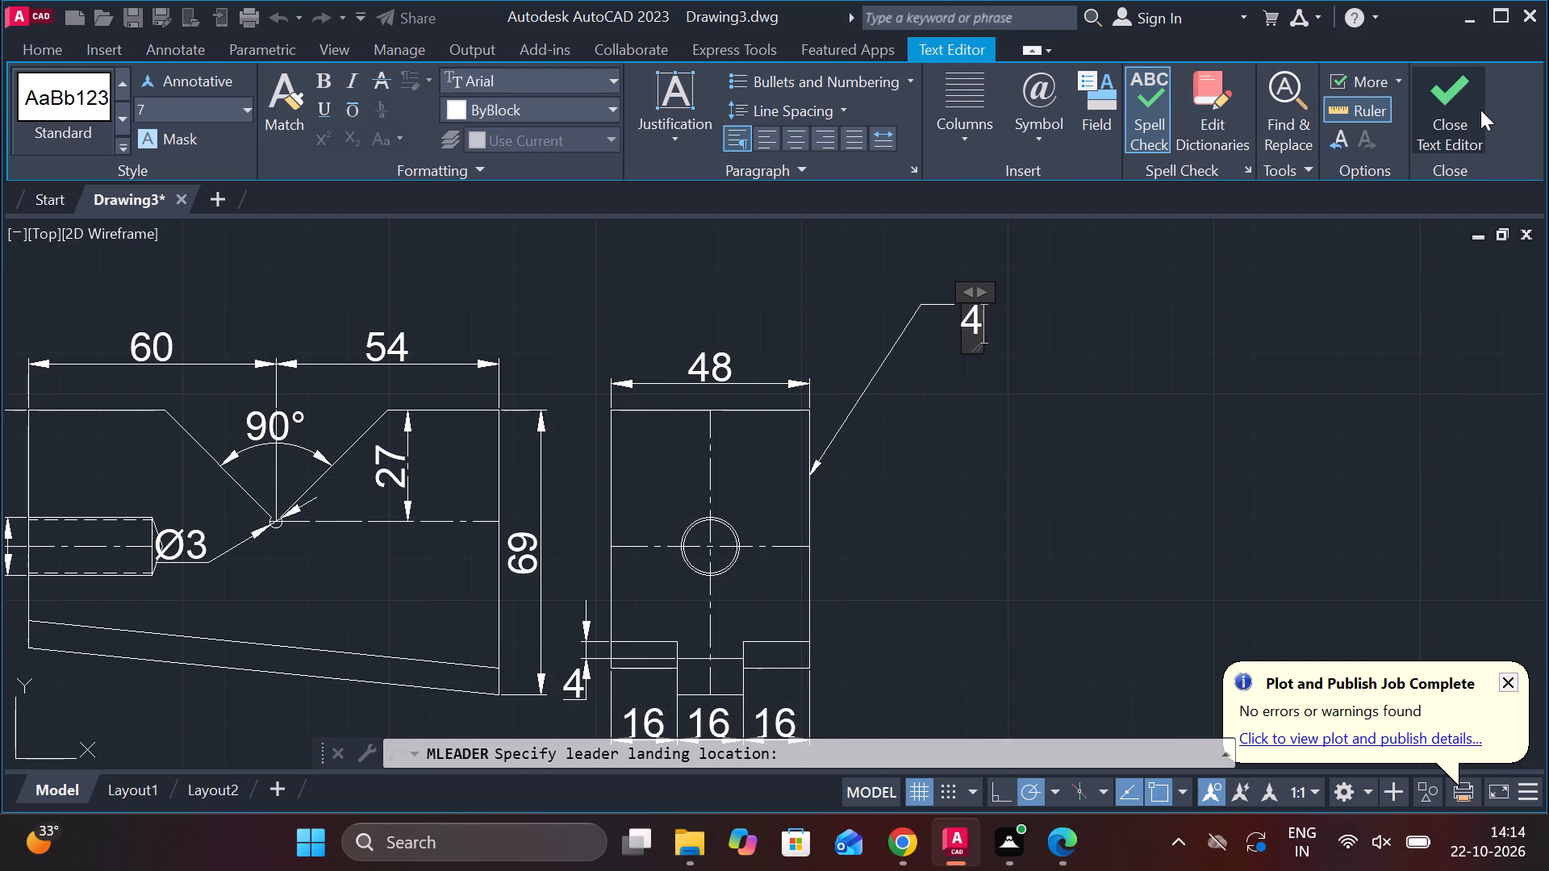
pyautogui.click(1477, 110)
# Add a multileader labelled "1" with text height 7, pointing at the sloping top edge of the base's front view.
pyautogui.scroll(-2, 1109, 349)
pyautogui.scroll(-1, 1093, 416)
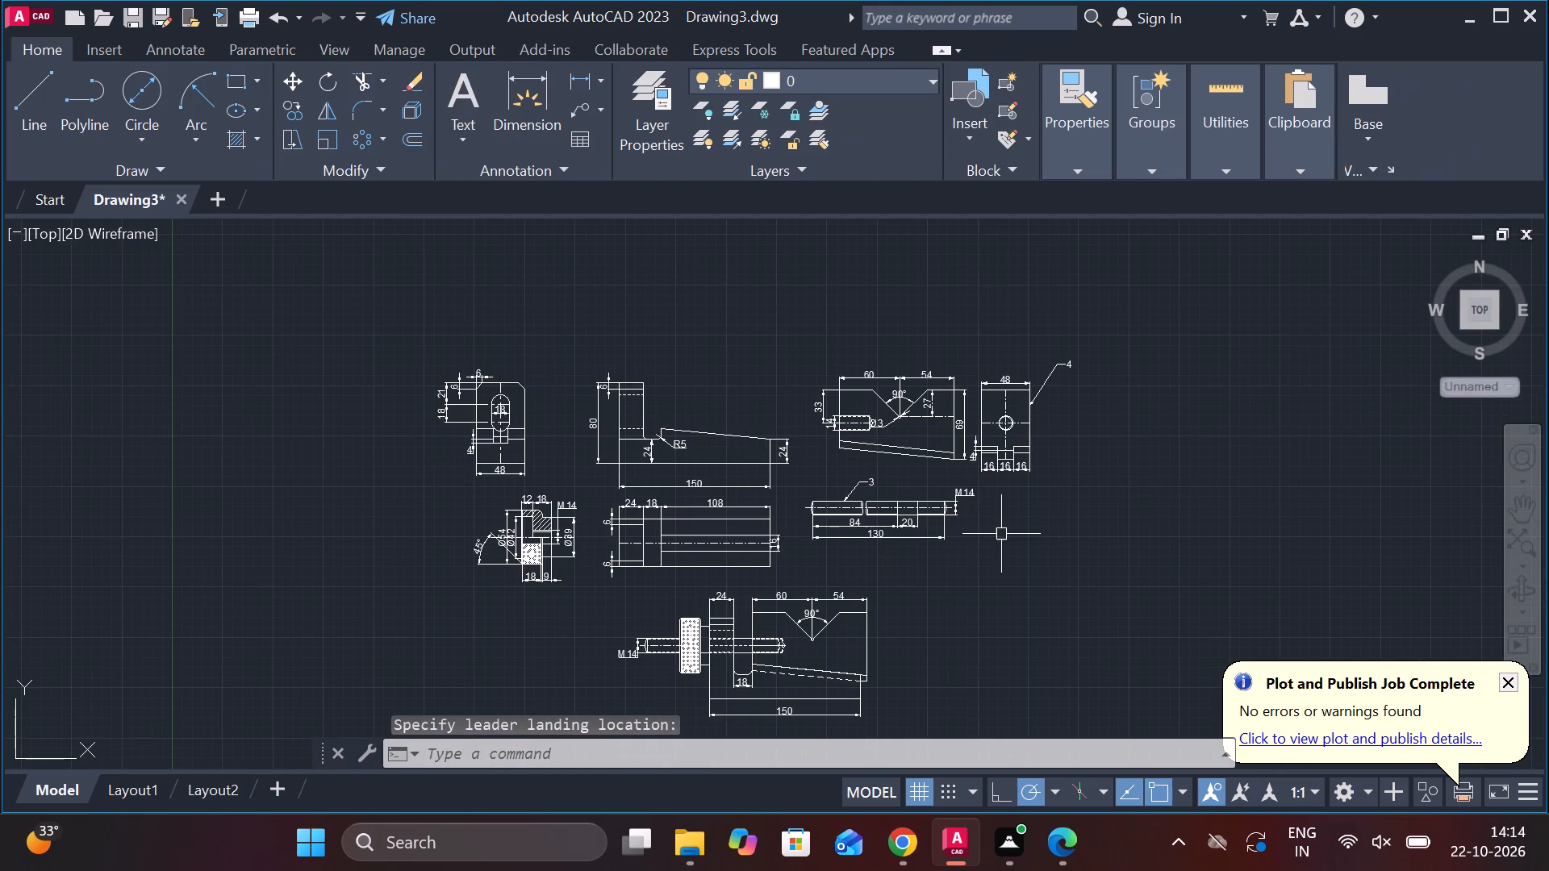
pyautogui.scroll(1, 998, 536)
pyautogui.moveTo(998, 536); pyautogui.dragTo(1034, 517, button='middle')
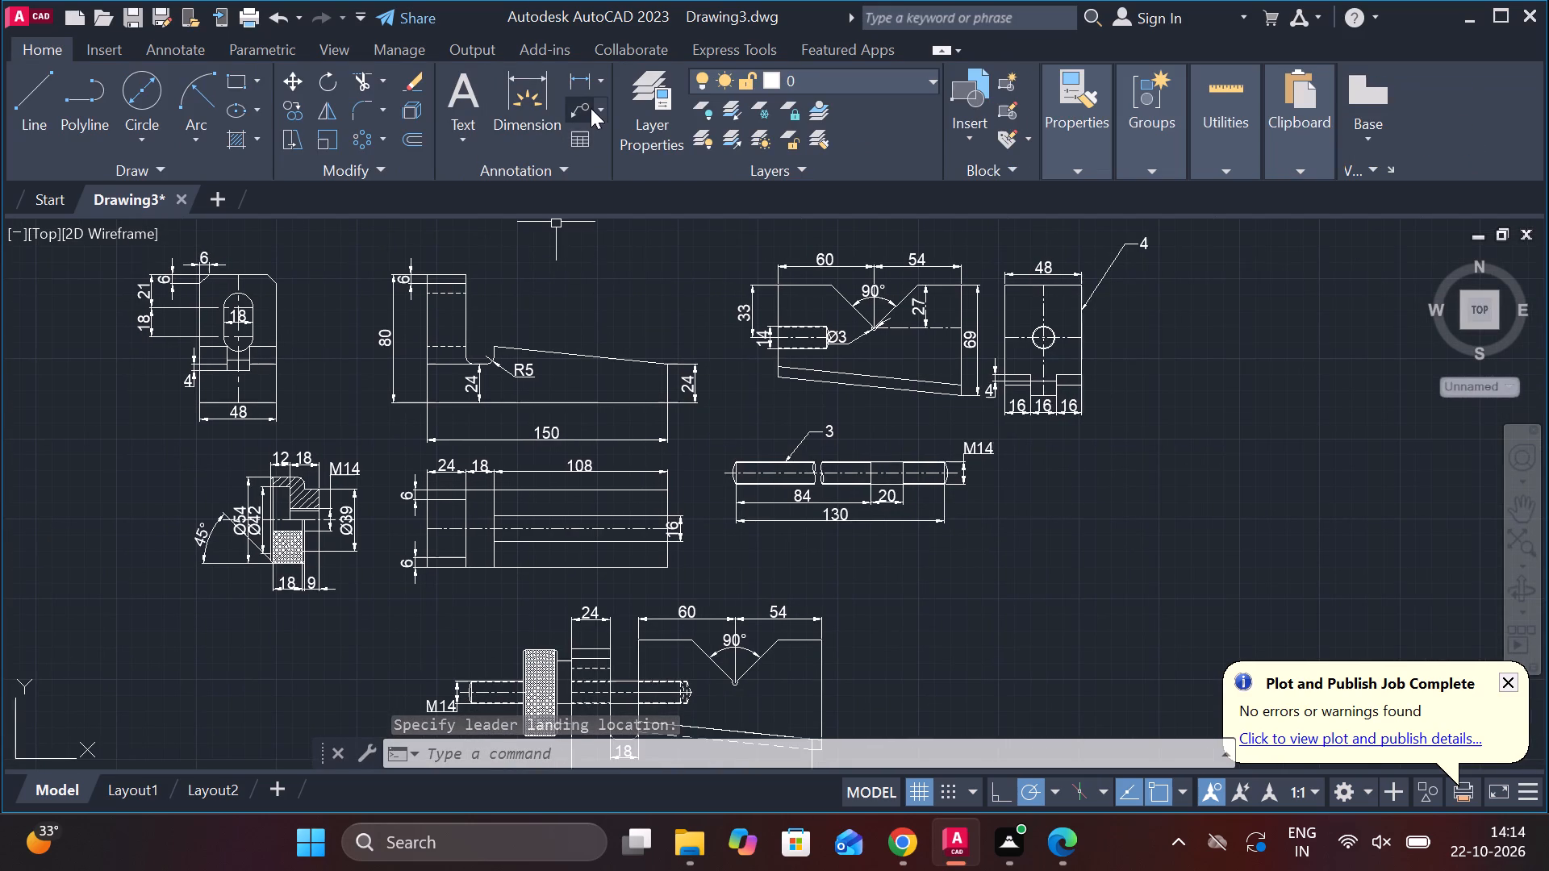
pyautogui.click(582, 113)
pyautogui.click(547, 341)
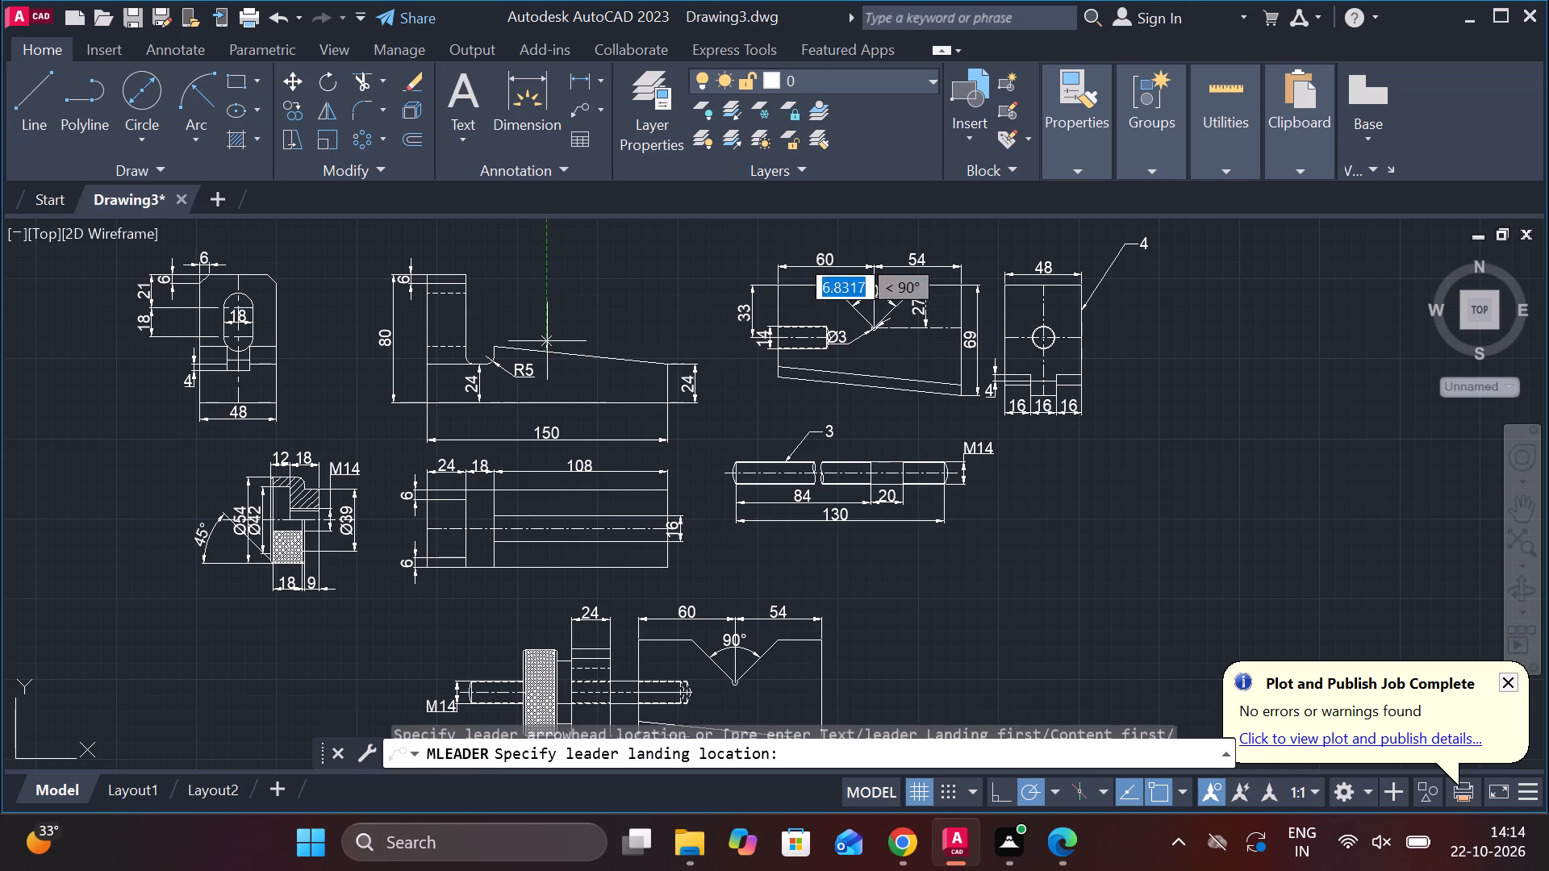
pyautogui.click(624, 242)
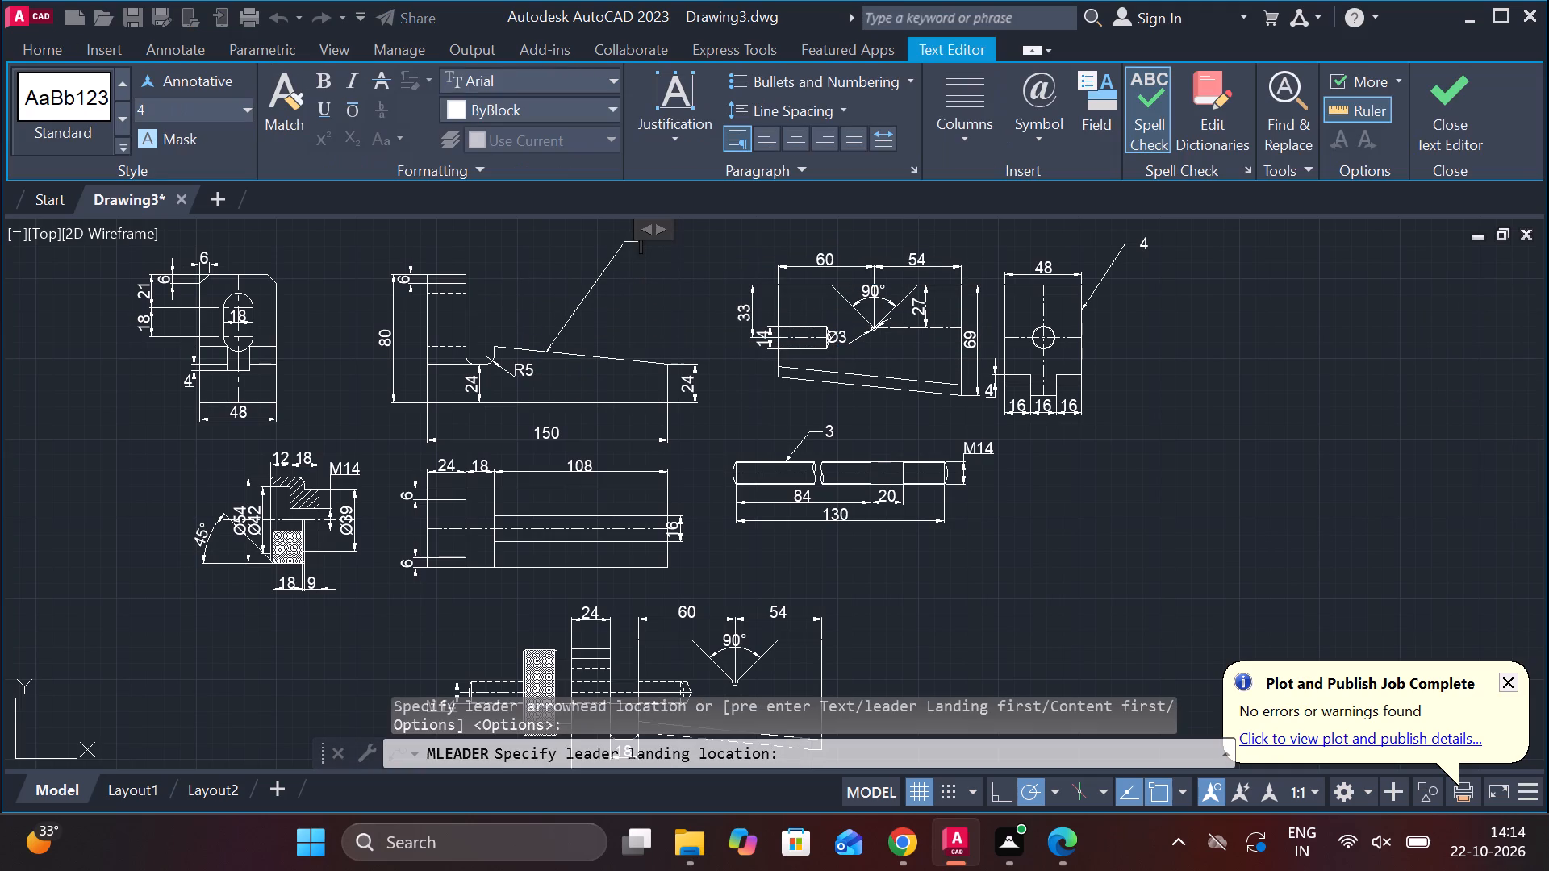
pyautogui.moveTo(177, 109); pyautogui.dragTo(15, 113)
pyautogui.press('7')
pyautogui.press('Return')
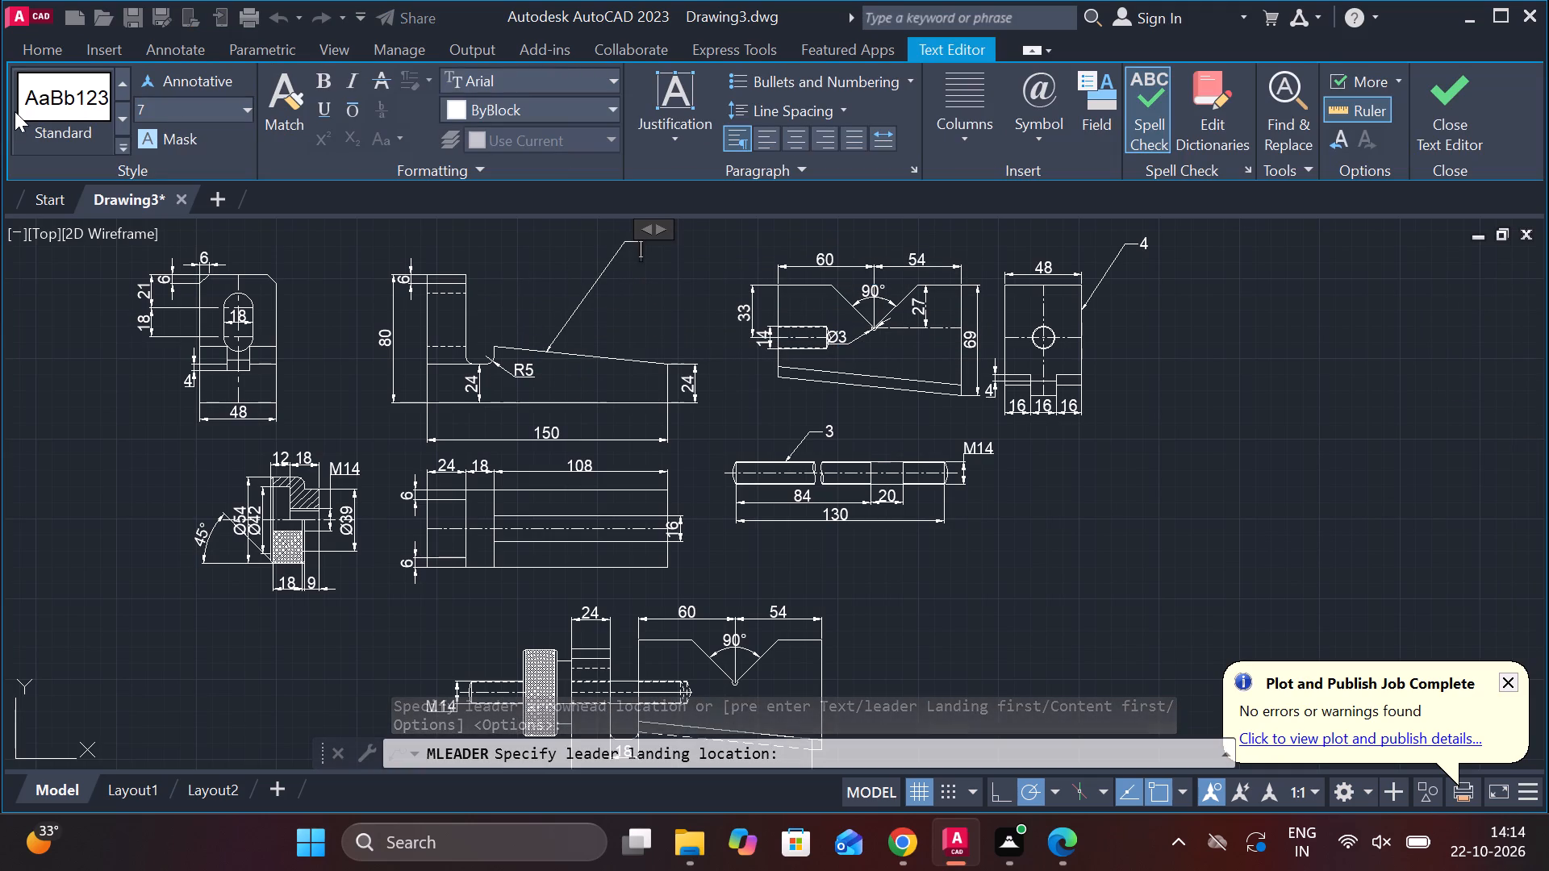
pyautogui.press('1')
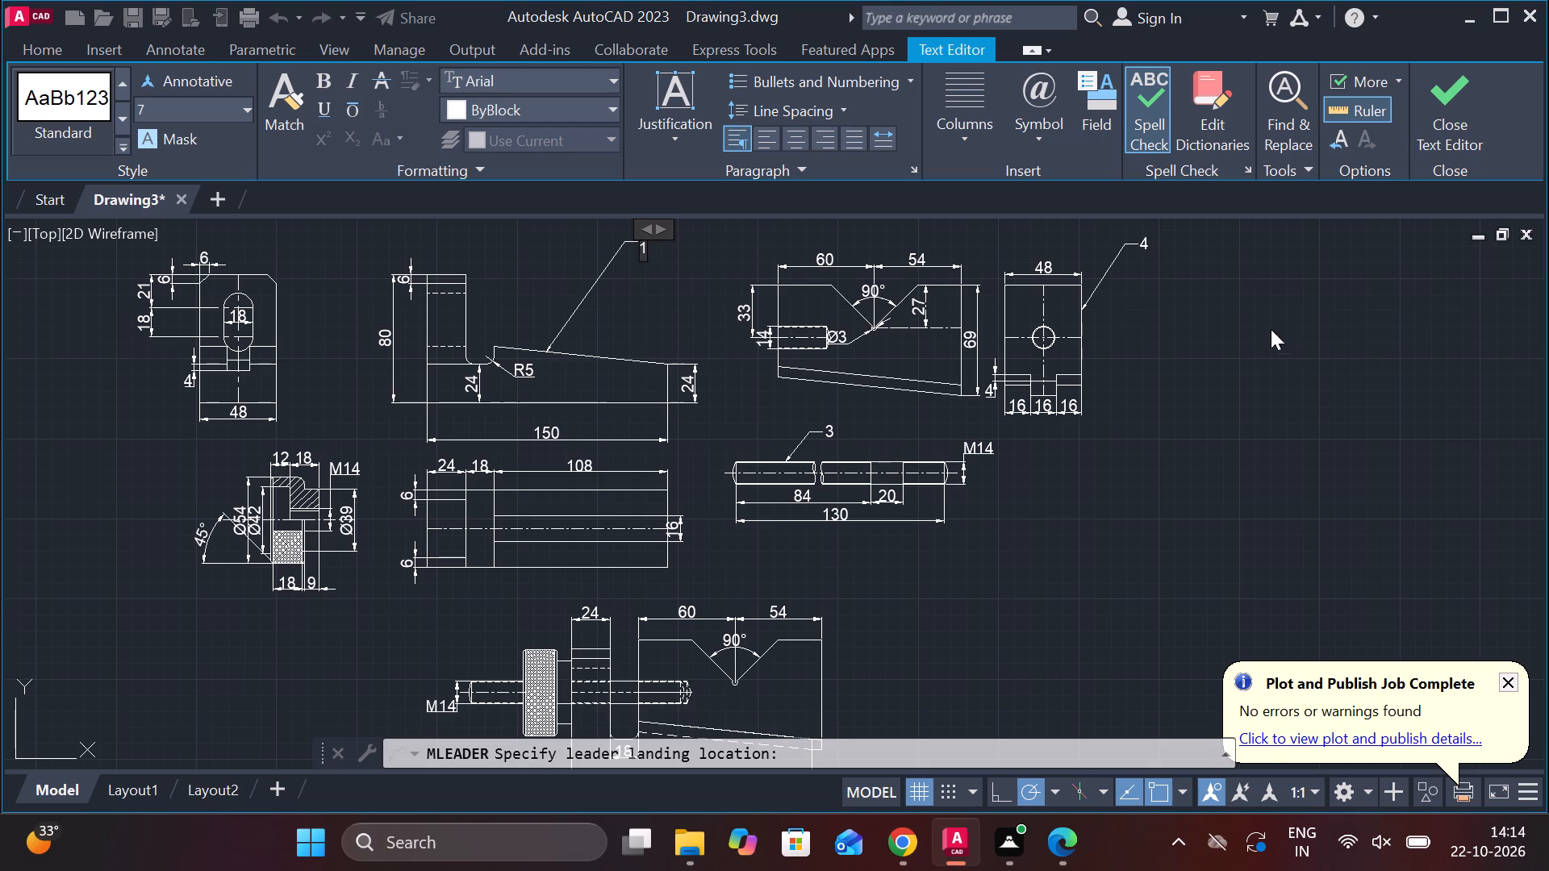
pyautogui.scroll(3, 674, 244)
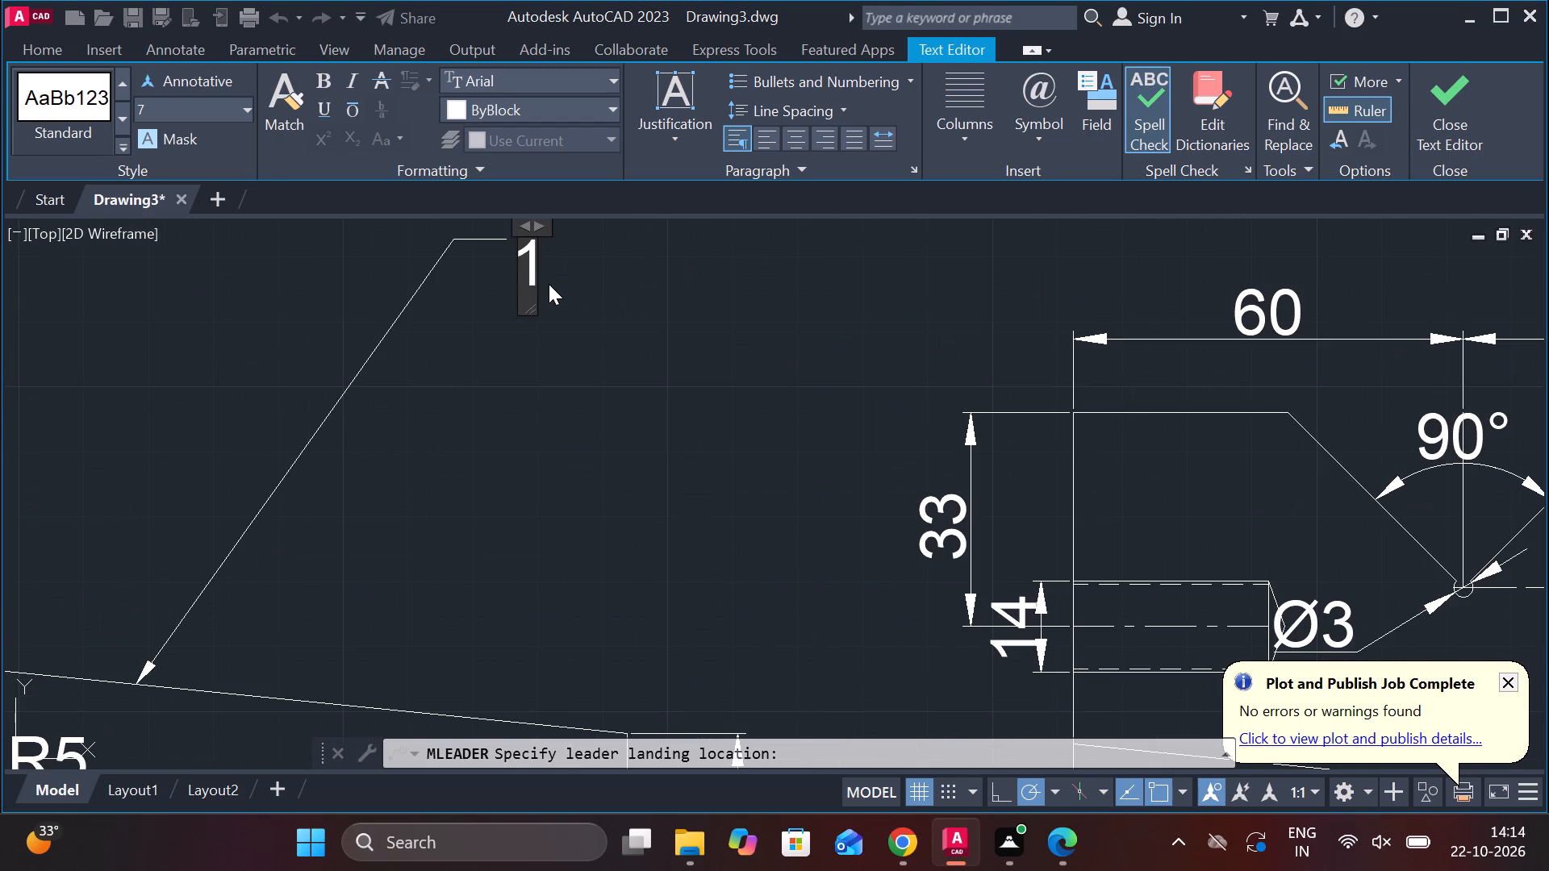
pyautogui.click(532, 272)
pyautogui.moveTo(532, 298); pyautogui.dragTo(510, 235)
pyautogui.moveTo(532, 269); pyautogui.dragTo(515, 265)
pyautogui.click(1453, 98)
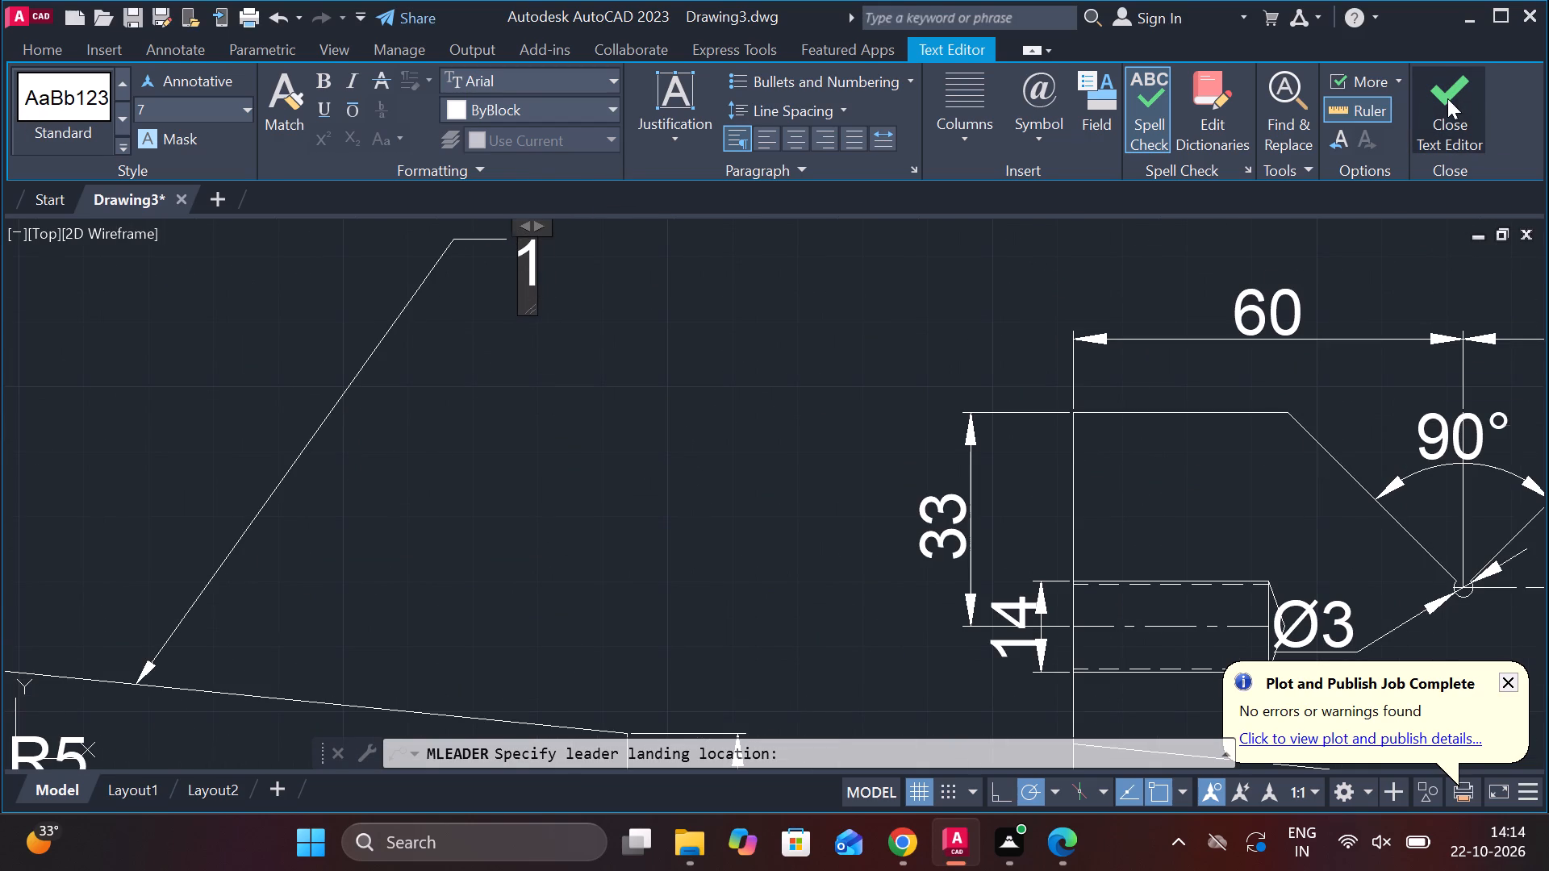
# Add a multileader labelled "2" with text height 7, pointing at the lower-left corner of the knurled nut's section view.
pyautogui.scroll(-3, 746, 473)
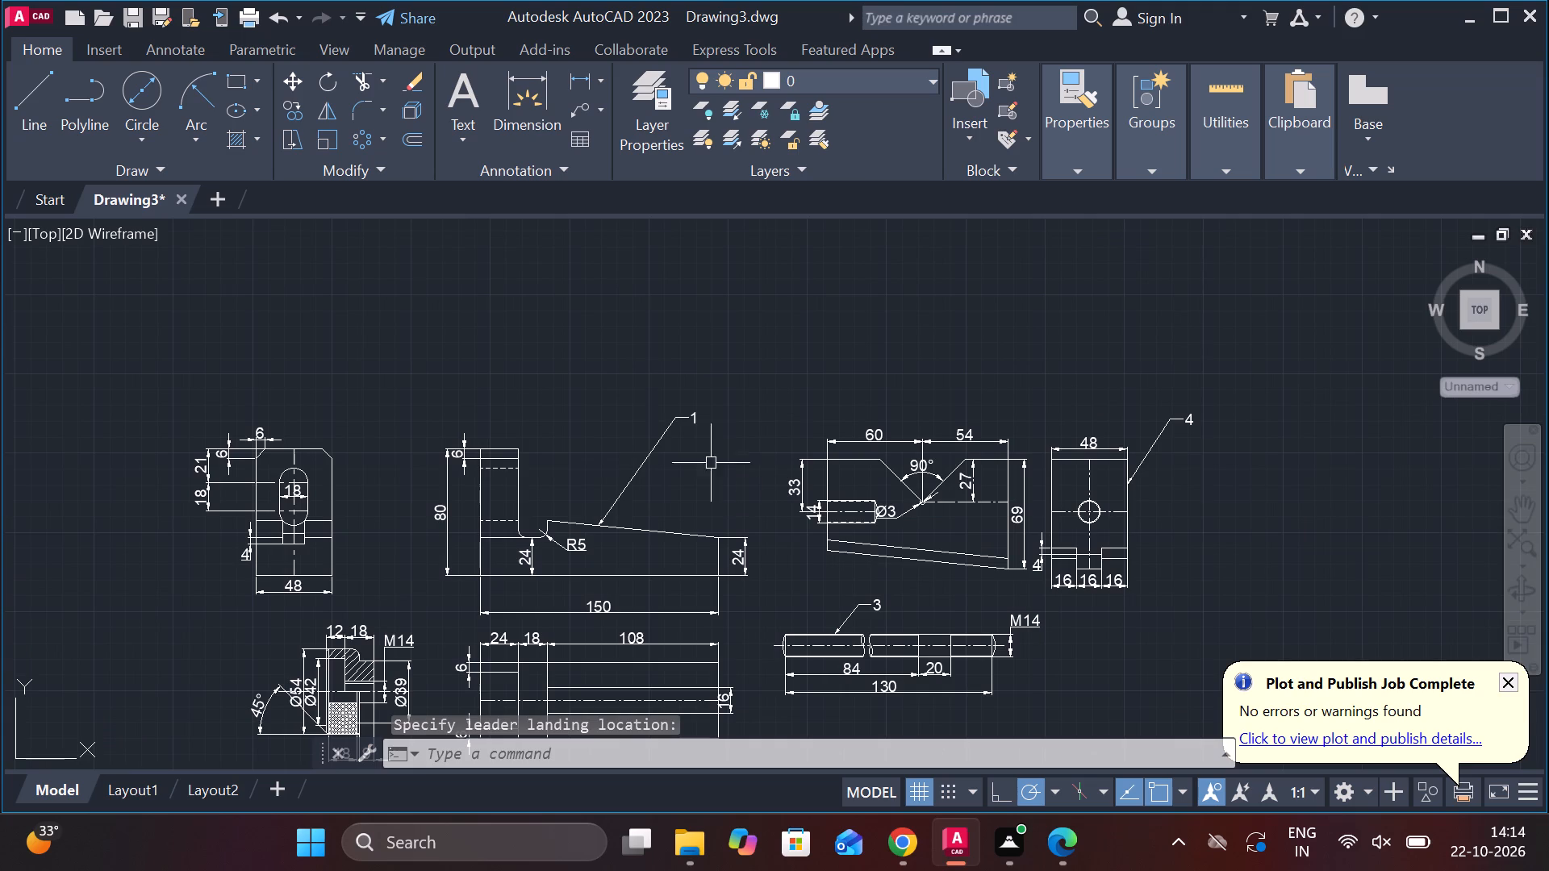
pyautogui.moveTo(698, 451); pyautogui.dragTo(606, 386, button='middle')
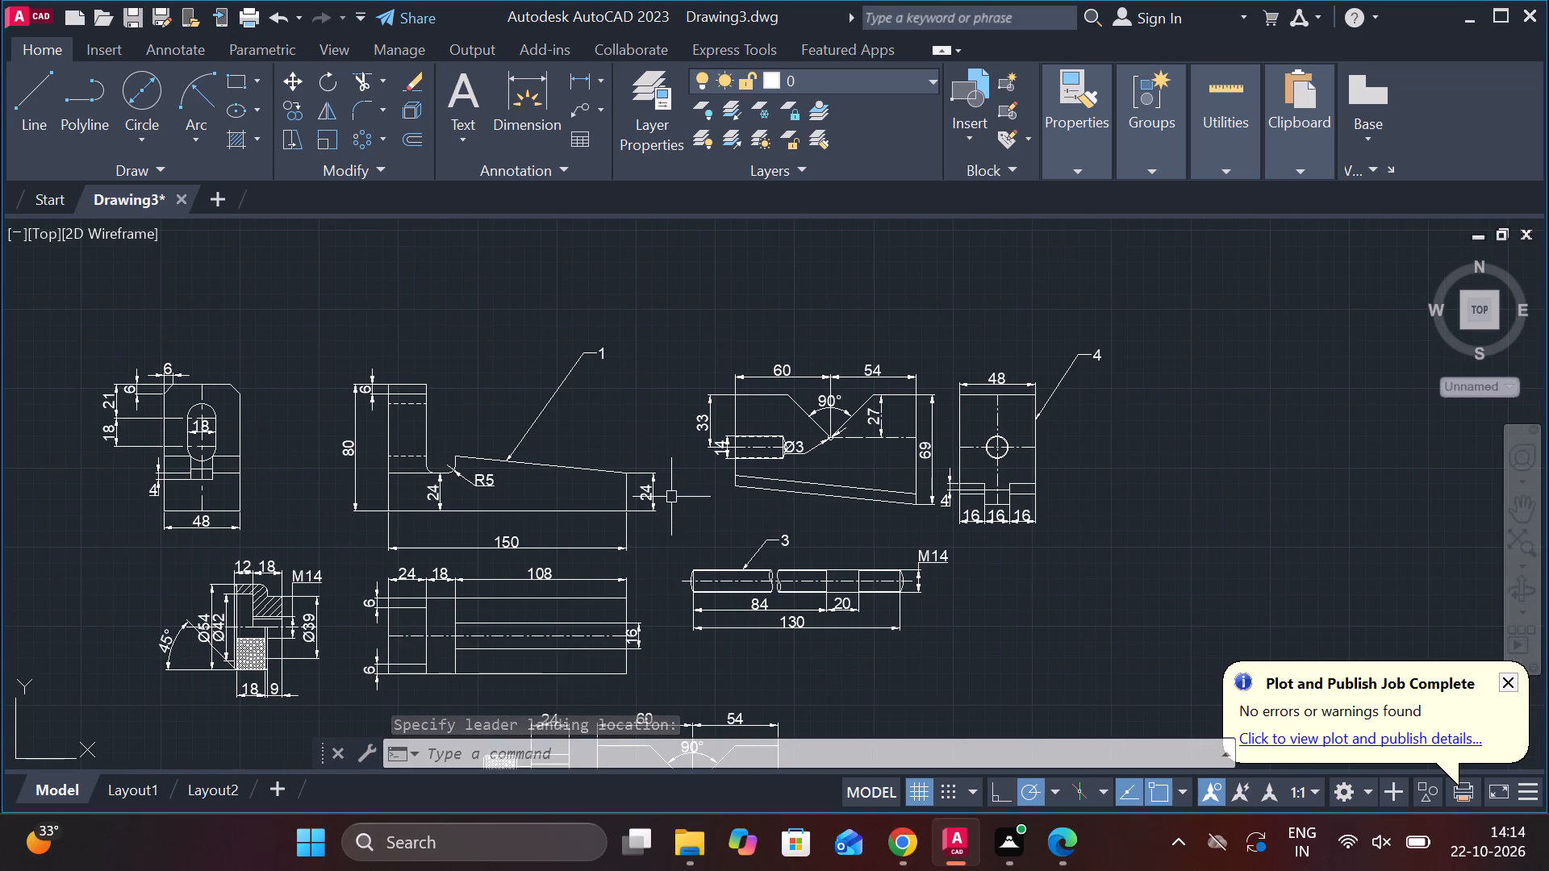
pyautogui.moveTo(671, 497); pyautogui.dragTo(712, 371, button='middle')
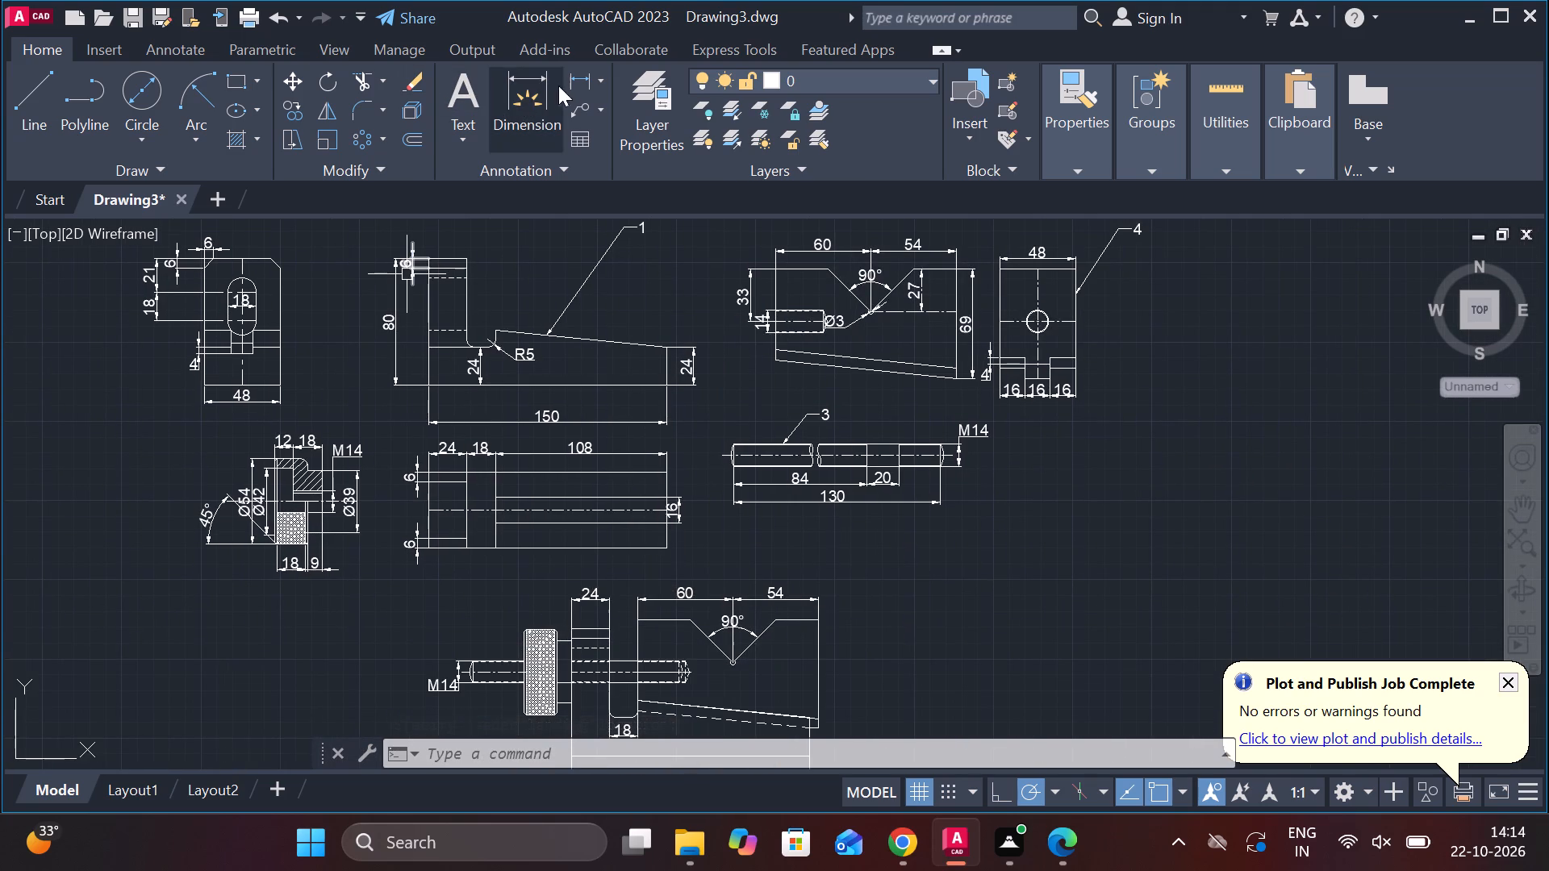
pyautogui.click(578, 80)
pyautogui.click(587, 101)
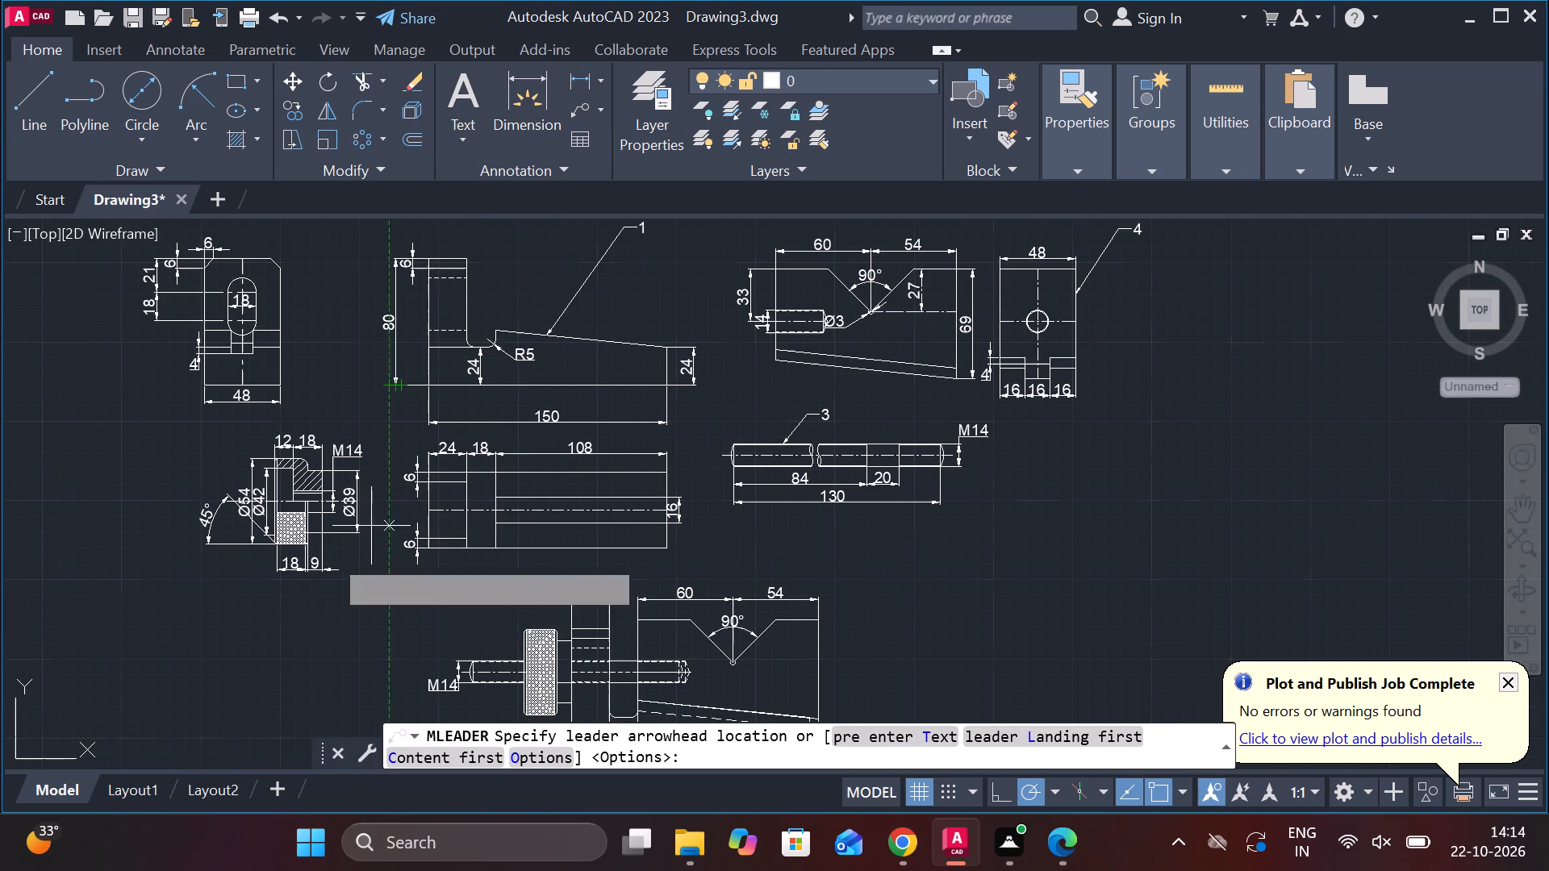
pyautogui.click(277, 546)
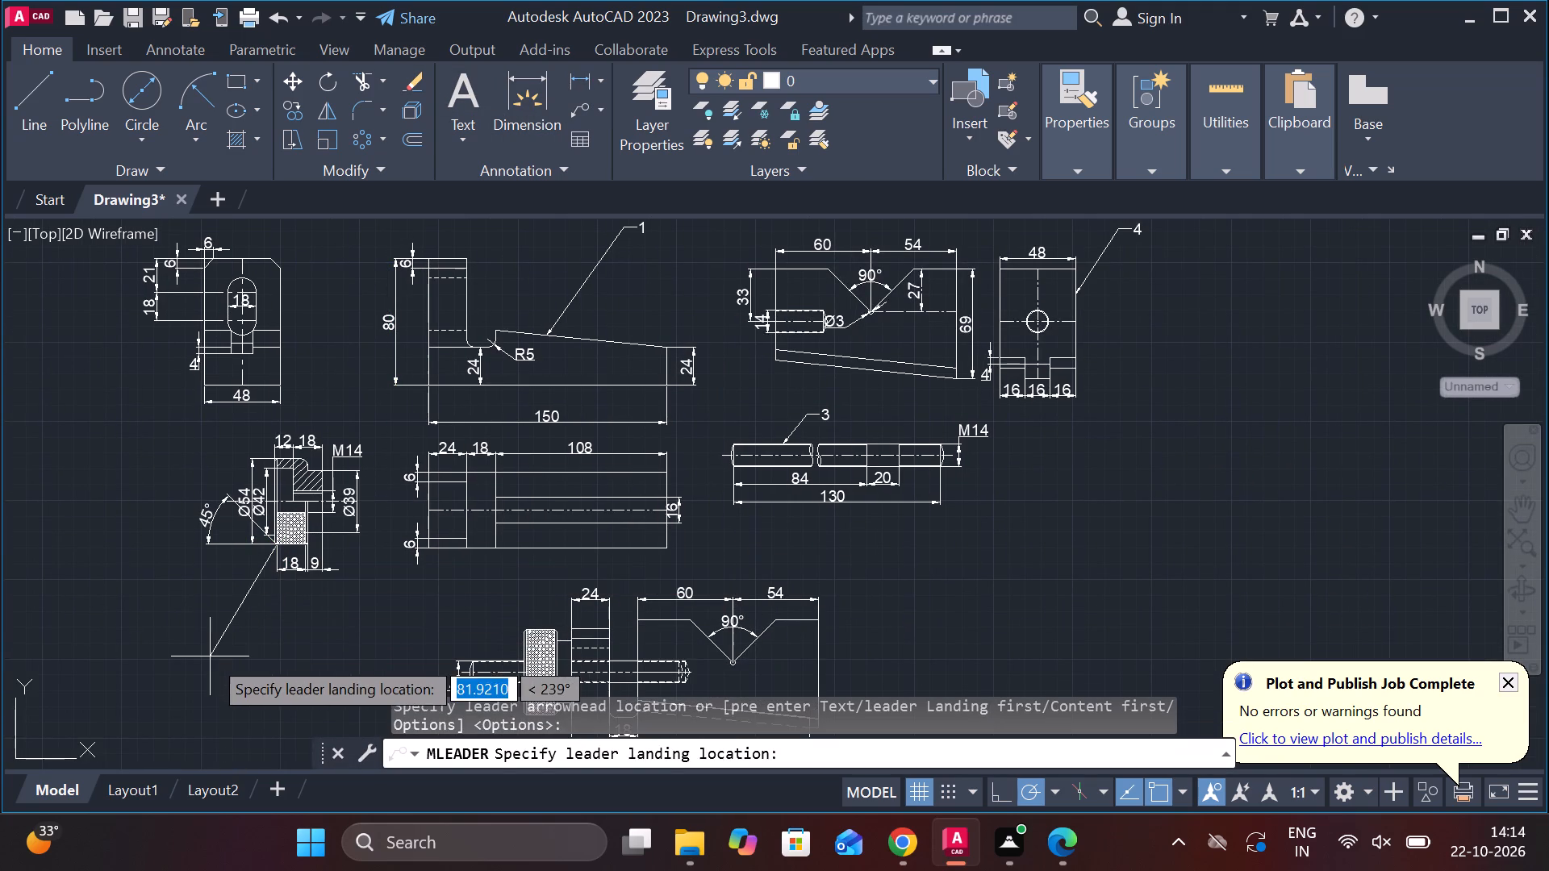
pyautogui.click(210, 656)
pyautogui.moveTo(286, 669); pyautogui.dragTo(549, 638, button='middle')
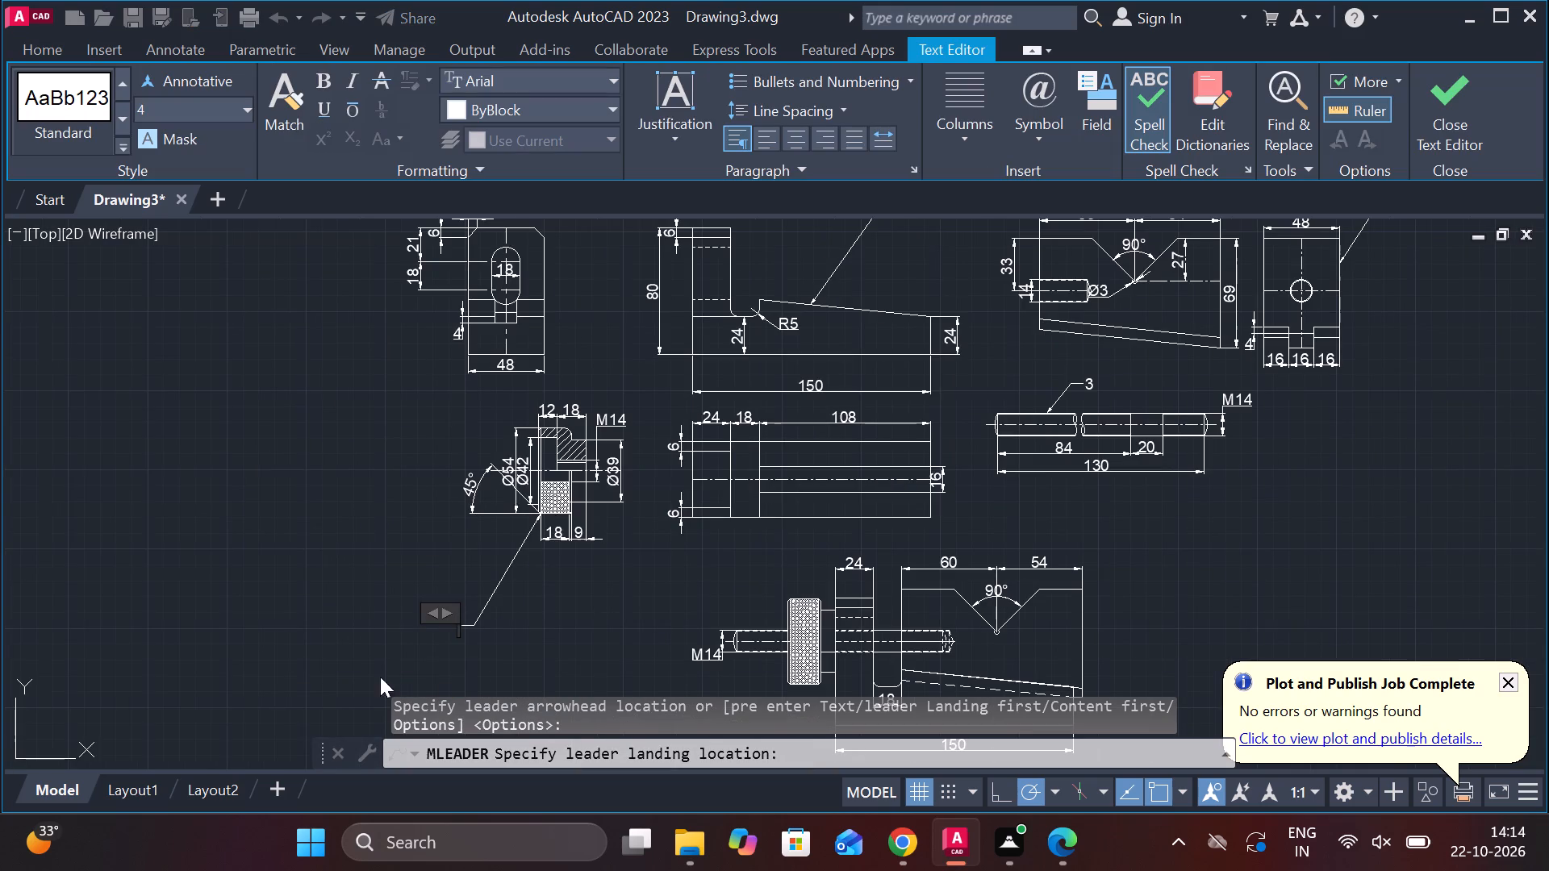
pyautogui.moveTo(195, 118); pyautogui.dragTo(27, 115)
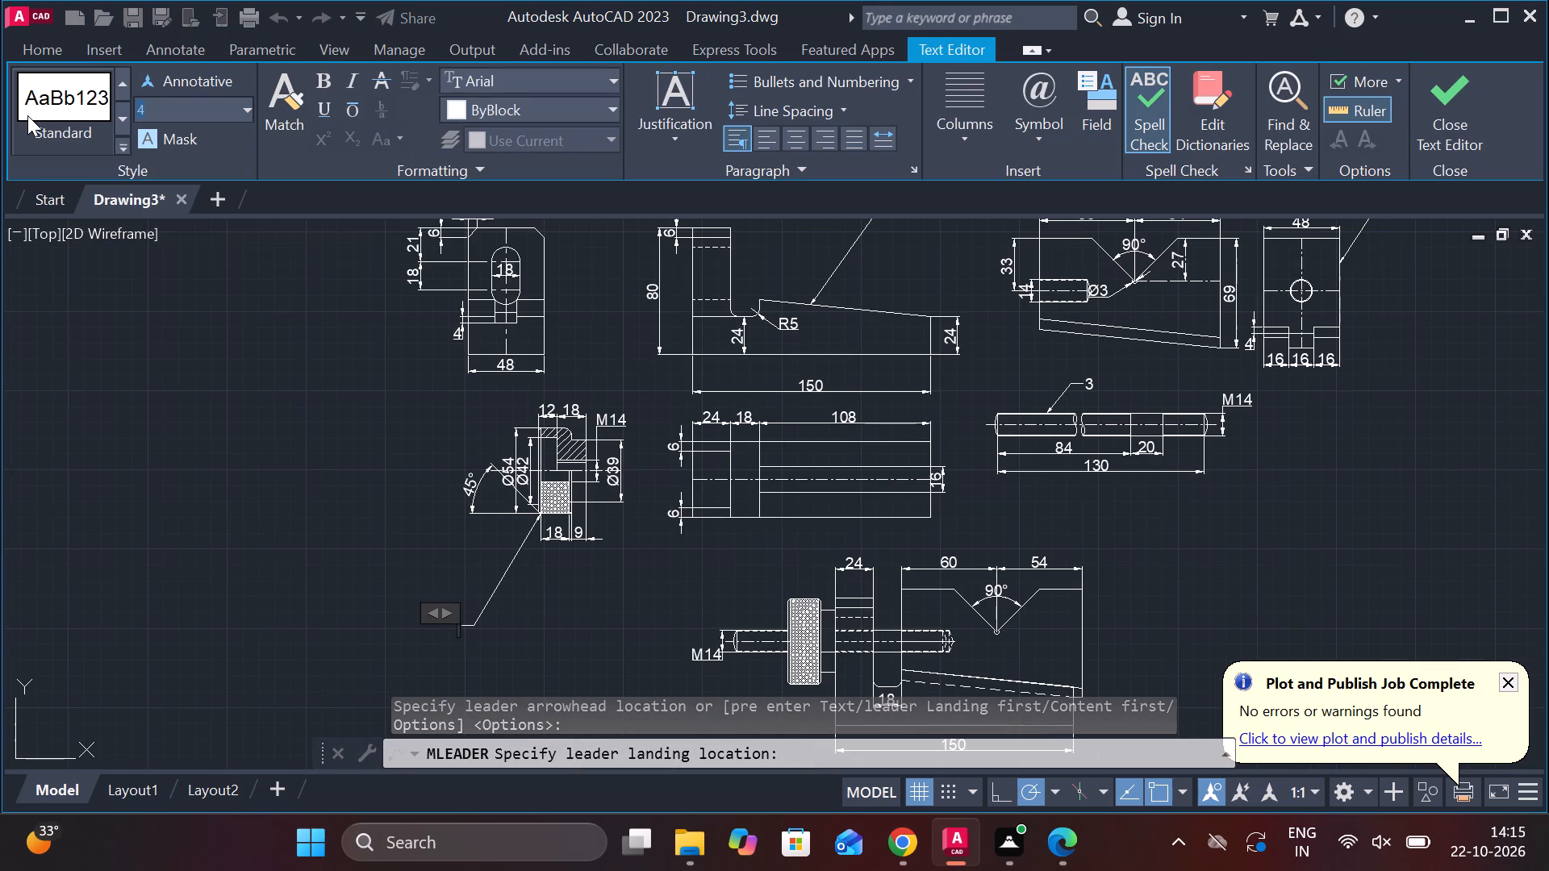
pyautogui.press('7')
pyautogui.press('Return')
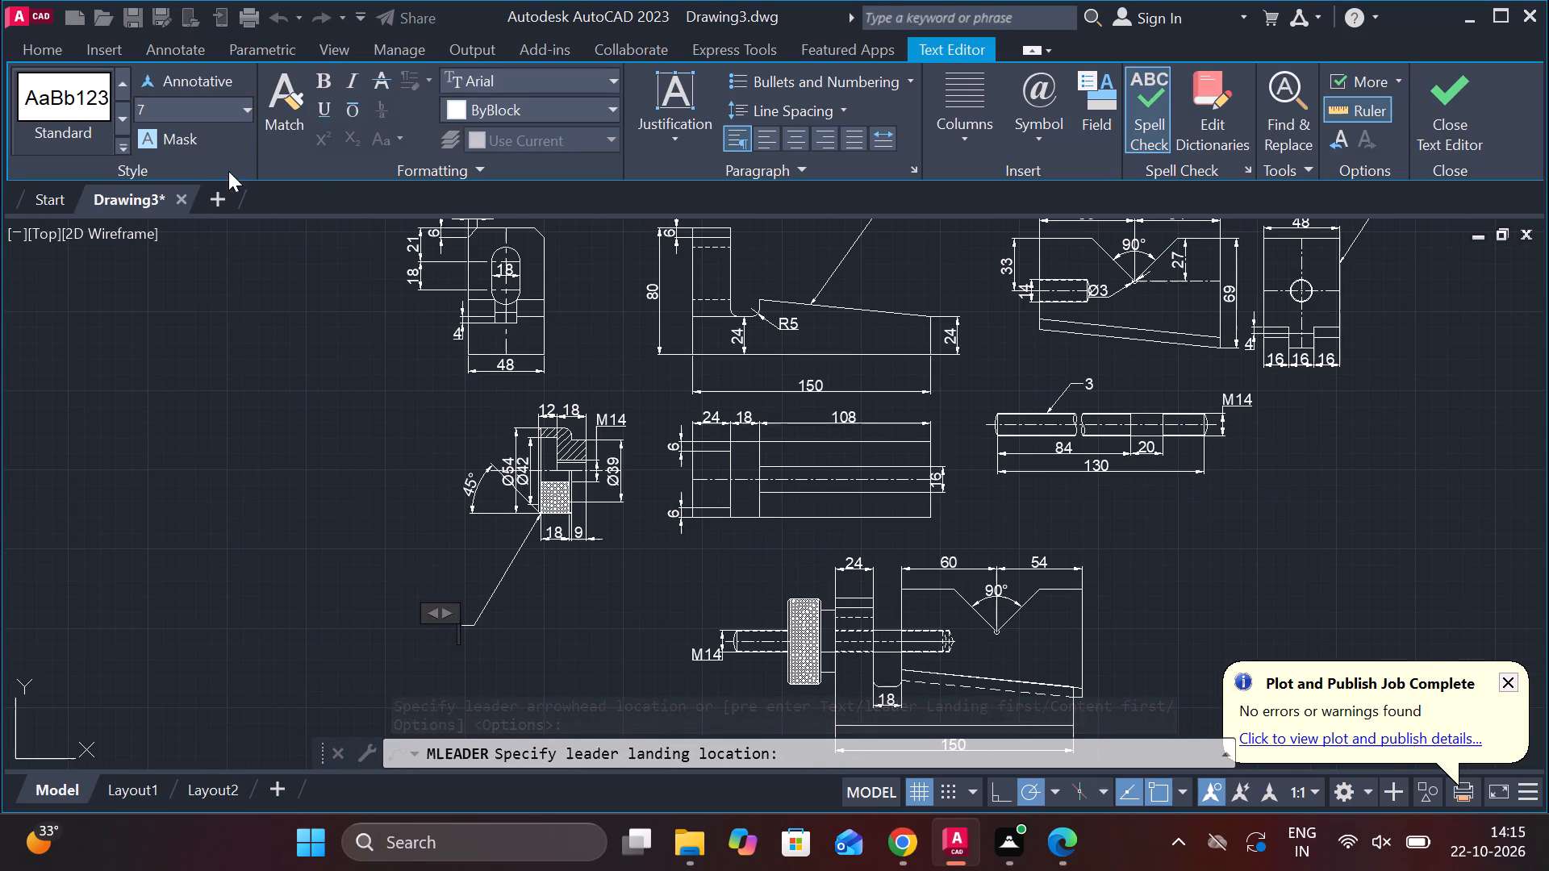
pyautogui.press('2')
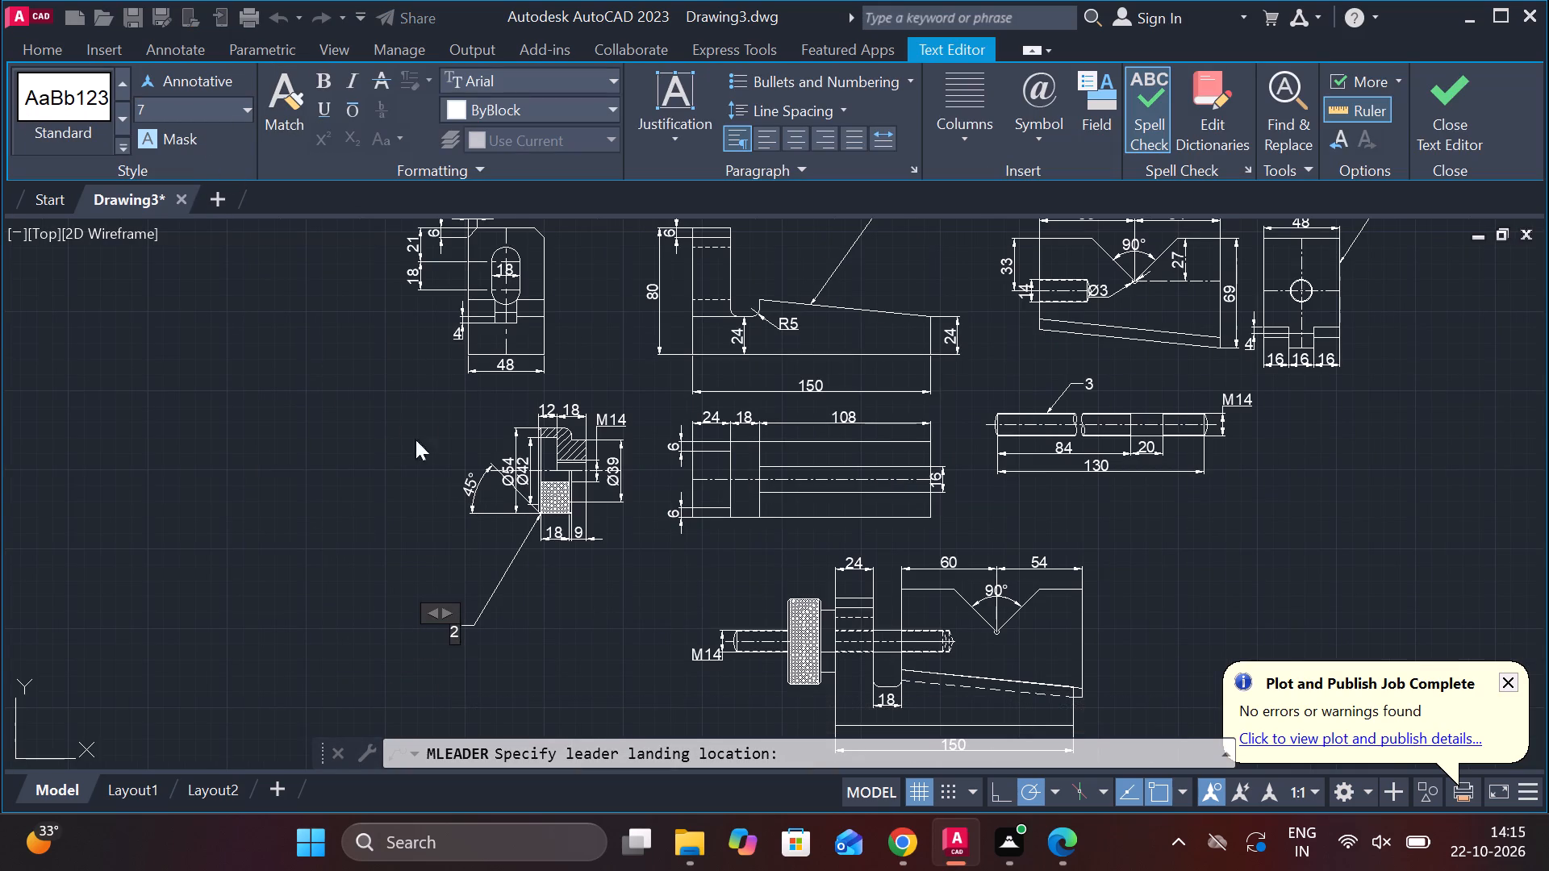
# Reapply text height 7 to the knurled nut's leader label "2" and finish the multileader.
pyautogui.scroll(2, 502, 590)
pyautogui.moveTo(418, 681); pyautogui.dragTo(478, 620, button='middle')
pyautogui.scroll(2, 440, 621)
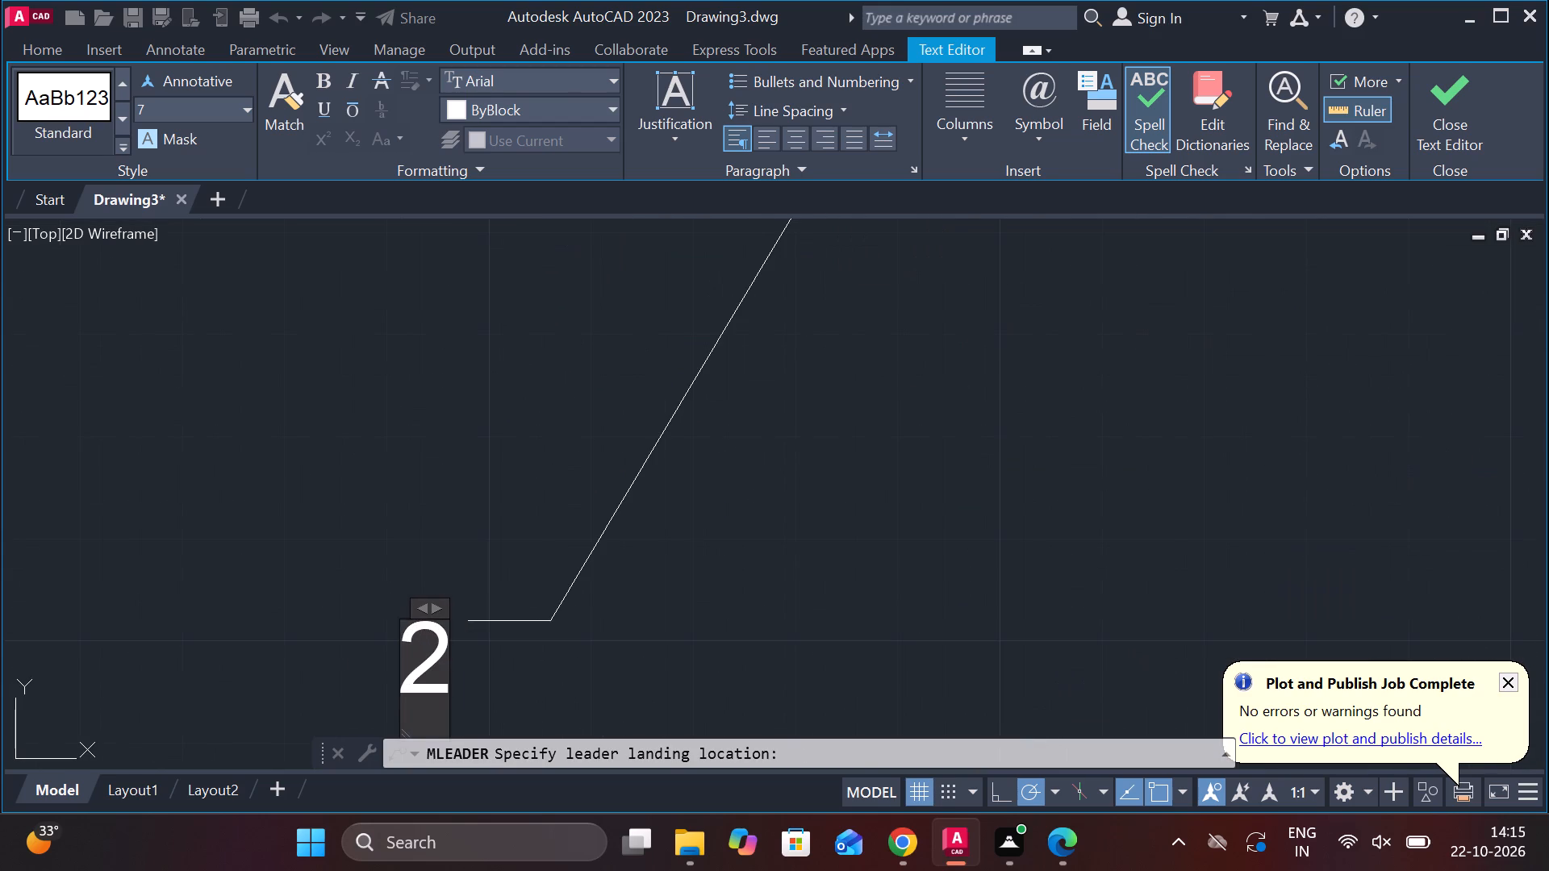
pyautogui.moveTo(440, 661); pyautogui.dragTo(377, 661)
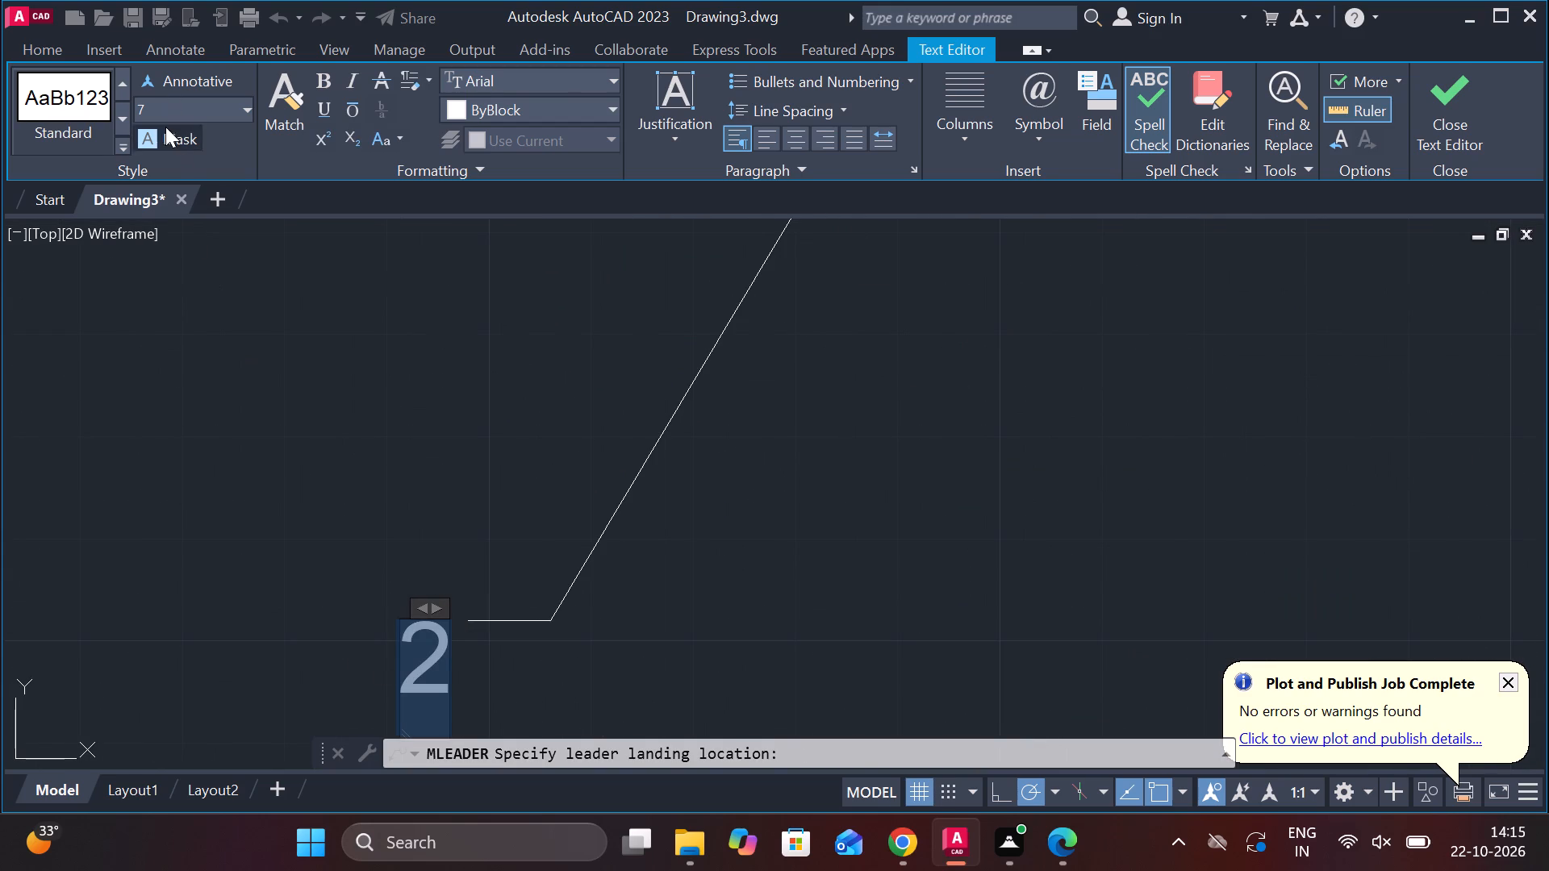
pyautogui.click(164, 120)
pyautogui.press('7')
pyautogui.press('Return')
pyautogui.click(1461, 110)
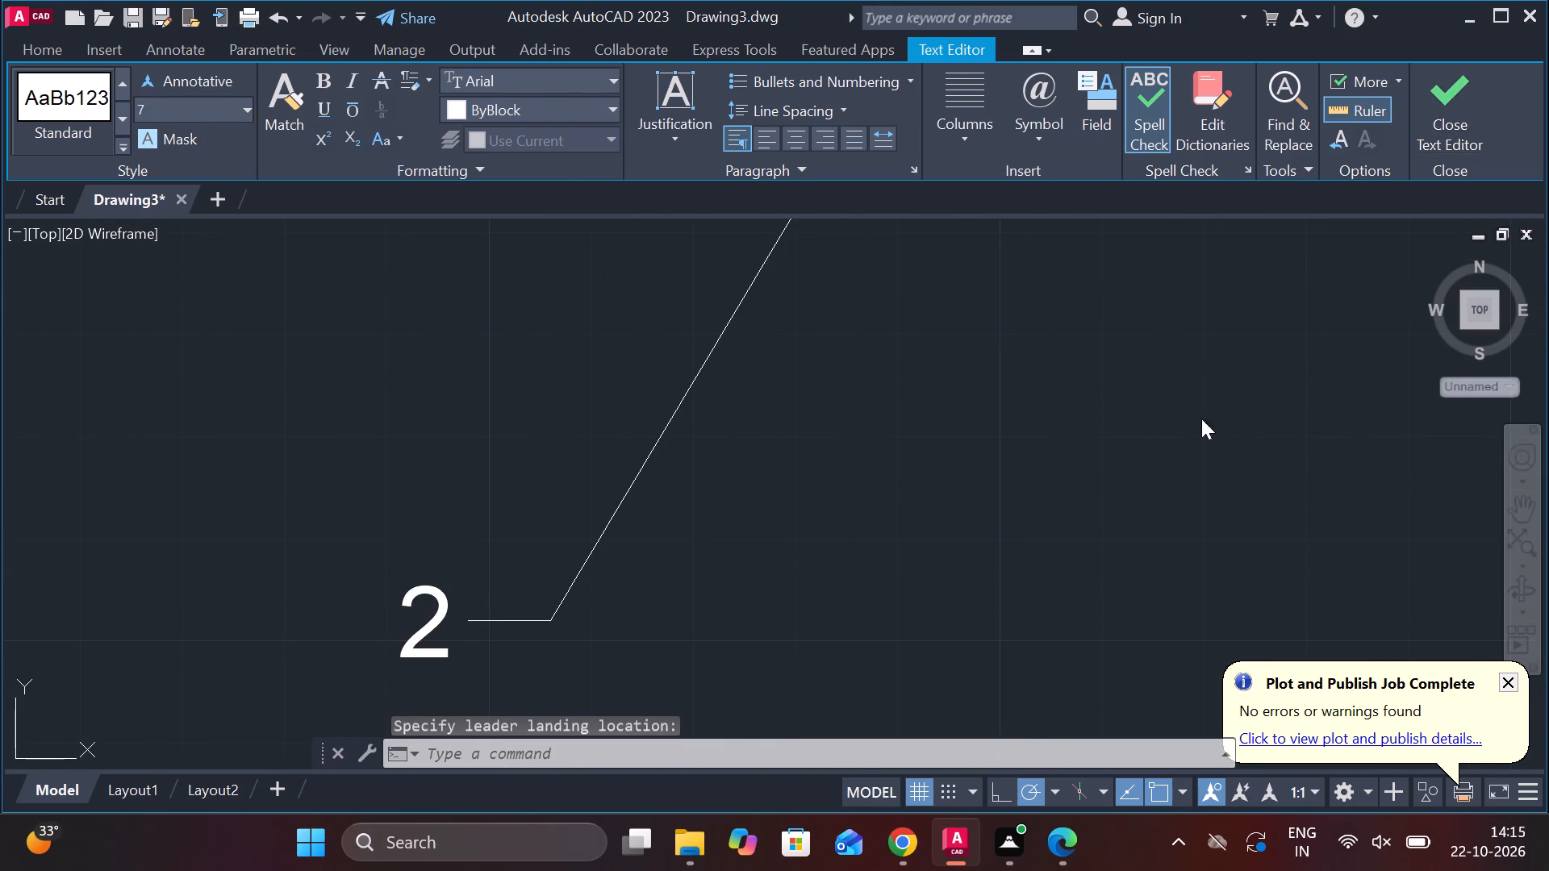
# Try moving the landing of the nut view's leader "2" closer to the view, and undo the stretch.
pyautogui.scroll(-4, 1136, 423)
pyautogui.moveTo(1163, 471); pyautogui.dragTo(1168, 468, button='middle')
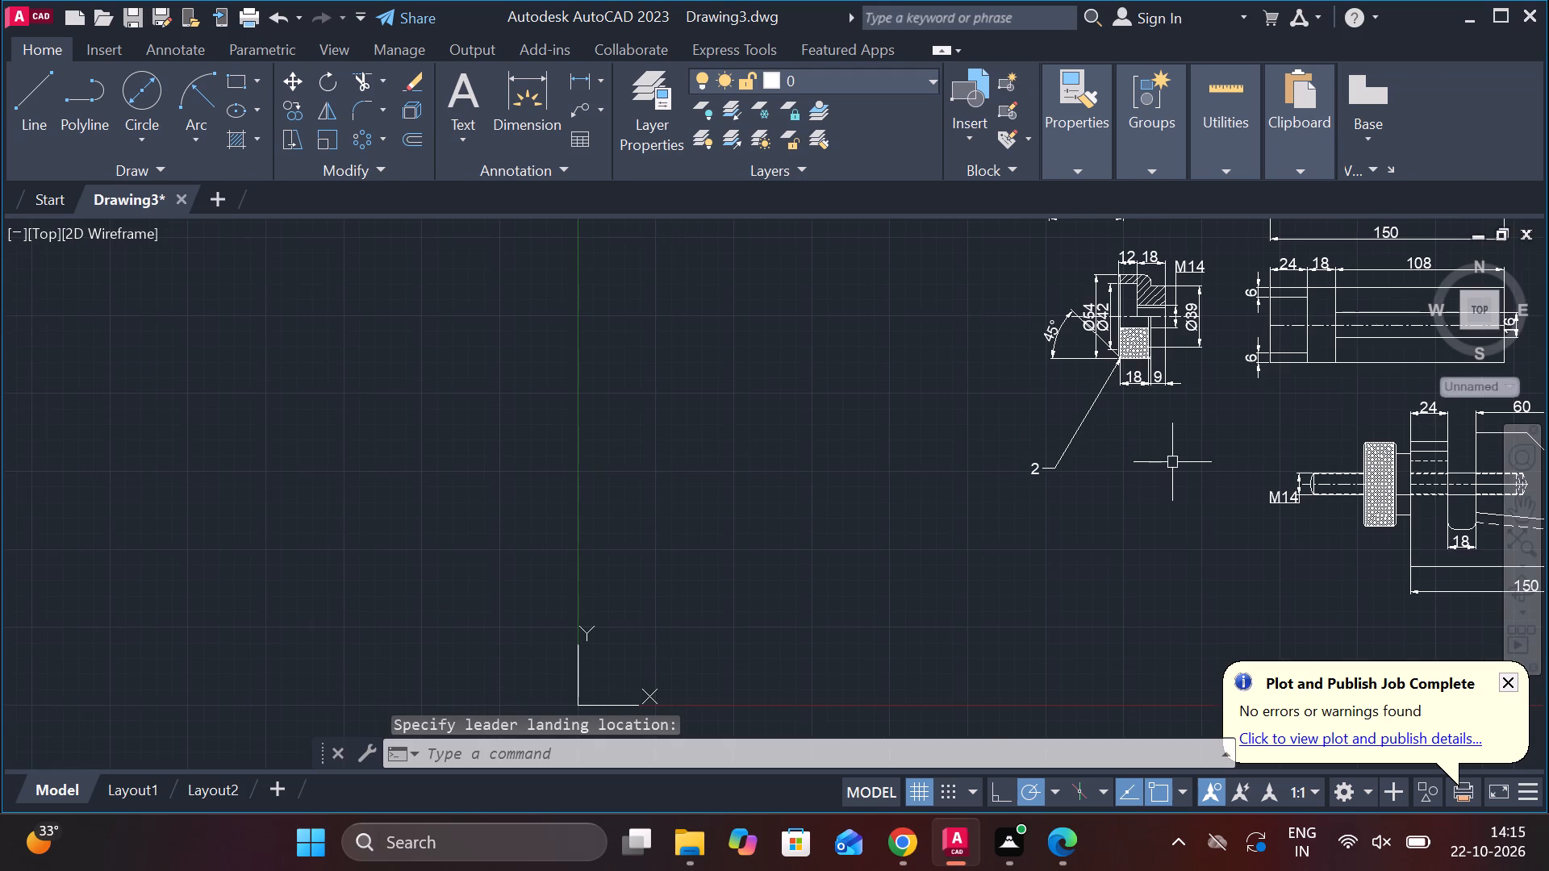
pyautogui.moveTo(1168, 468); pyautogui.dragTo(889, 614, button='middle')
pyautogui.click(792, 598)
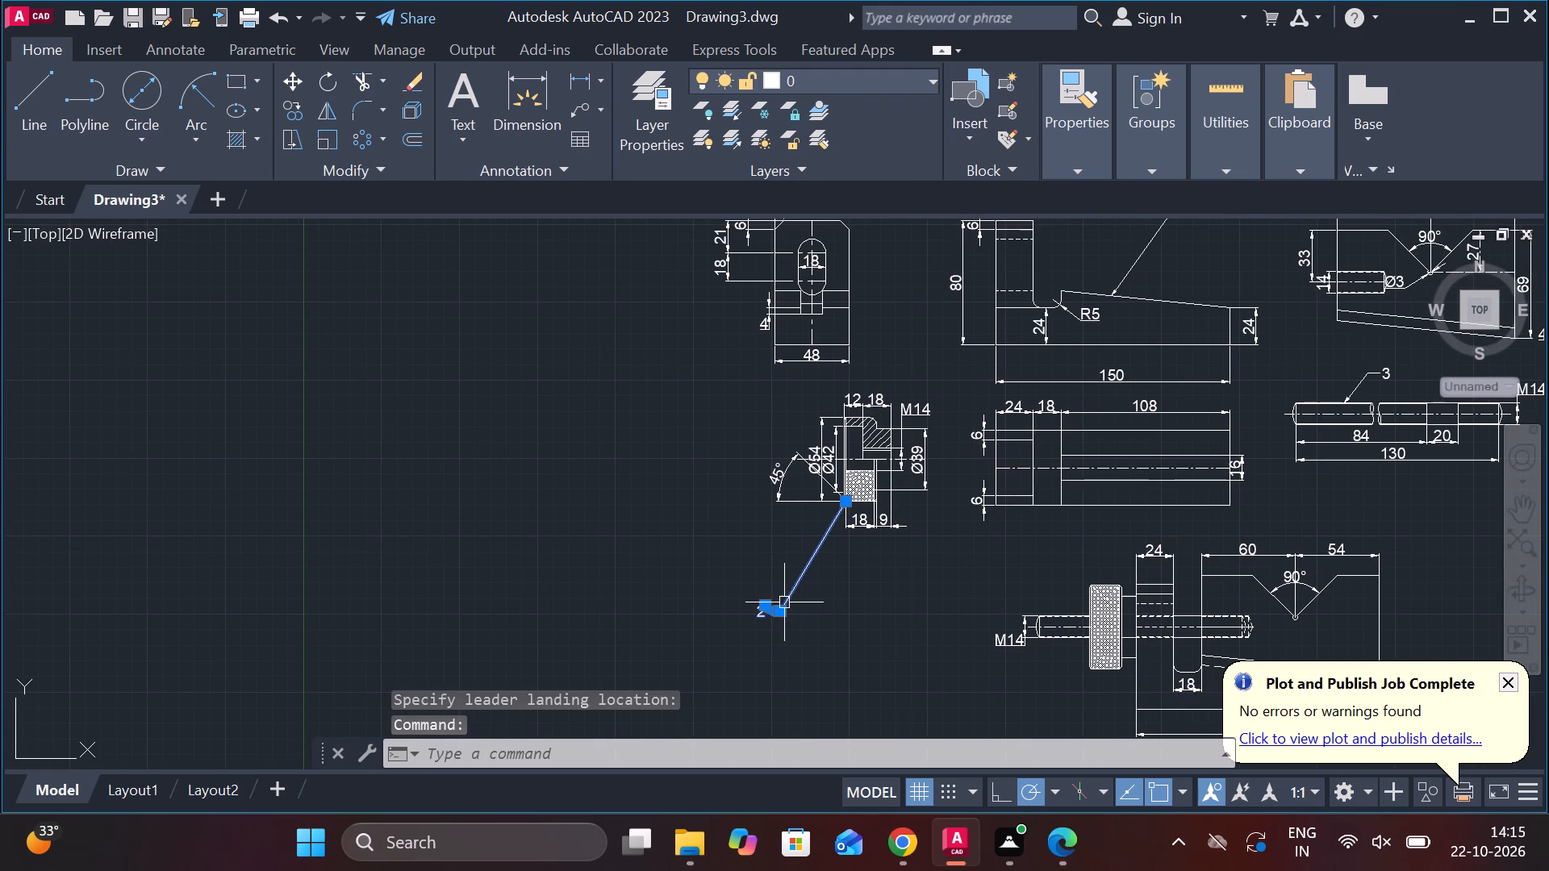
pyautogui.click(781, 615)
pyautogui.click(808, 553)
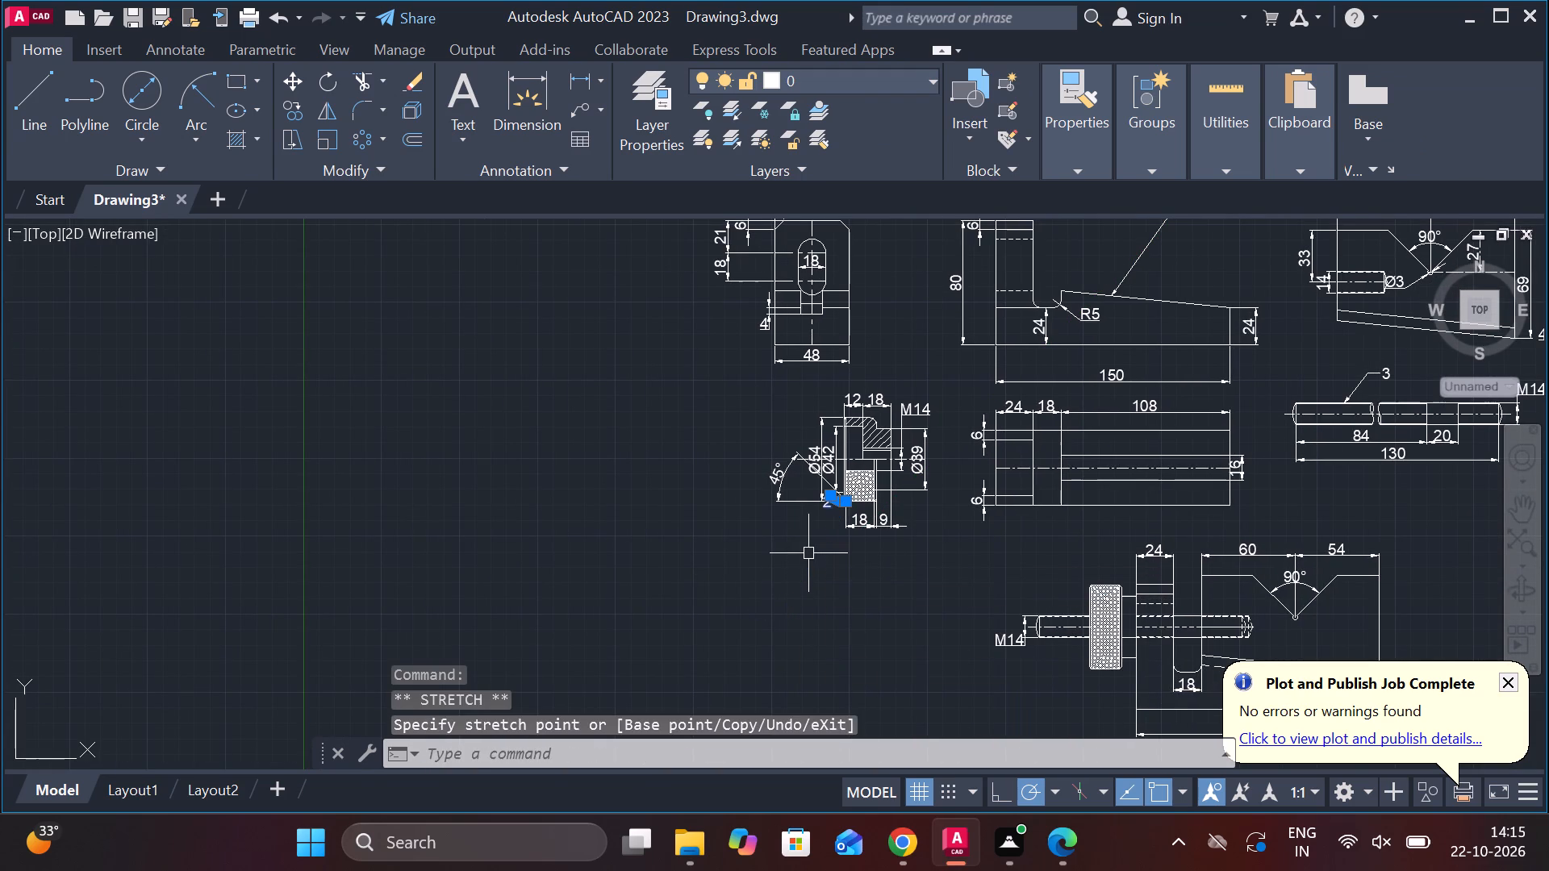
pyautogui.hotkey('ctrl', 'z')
# Shorten the nut view's leader "2" by stretching its landing up and right, just below the view's lower-left corner.
pyautogui.scroll(3, 839, 586)
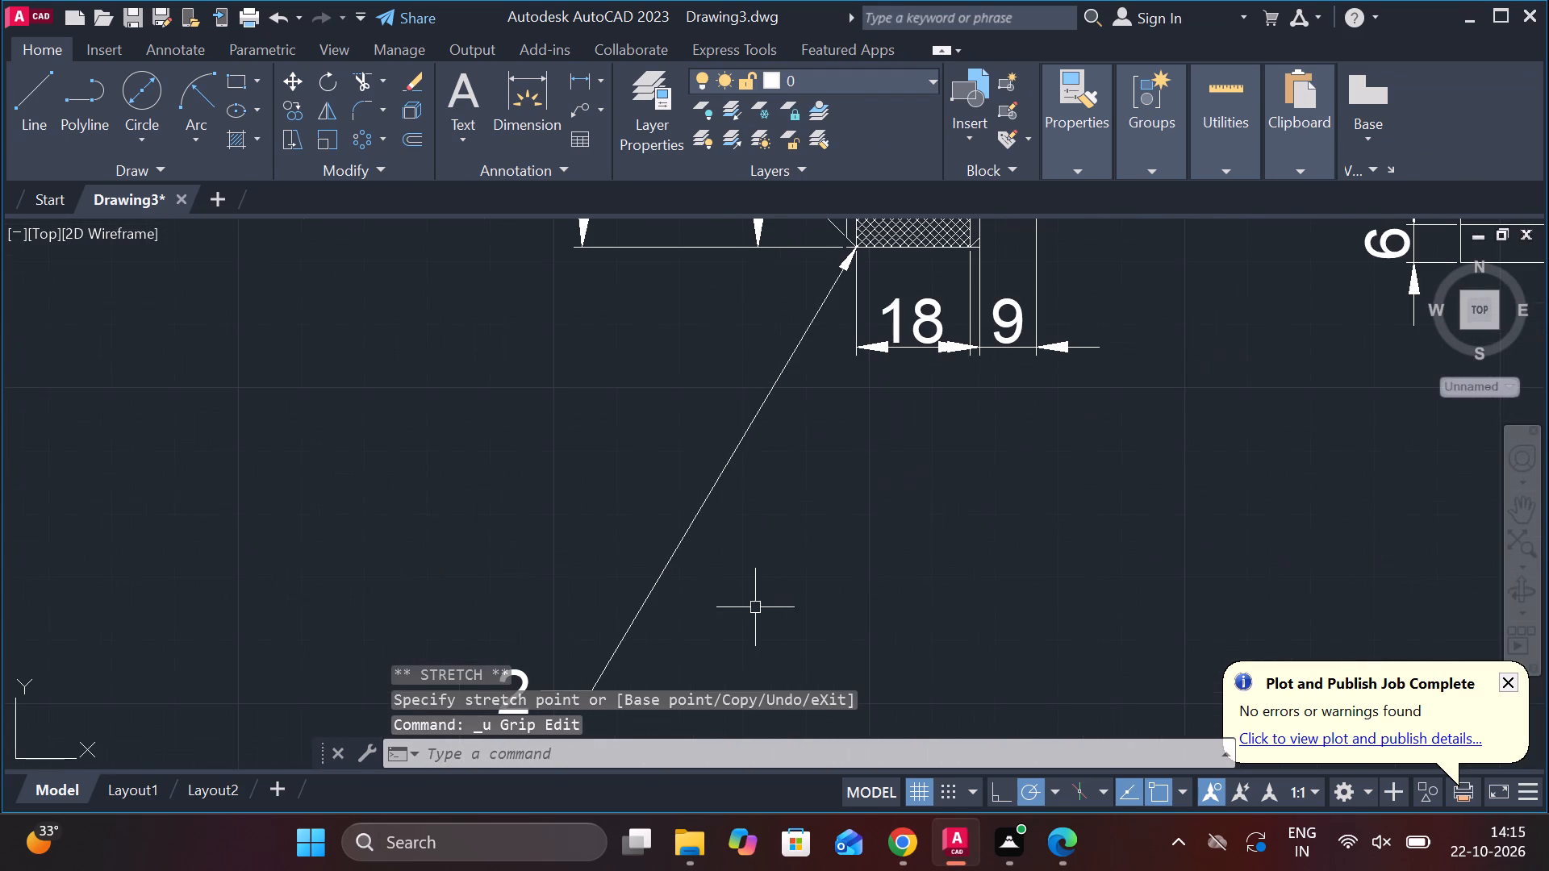
pyautogui.click(651, 603)
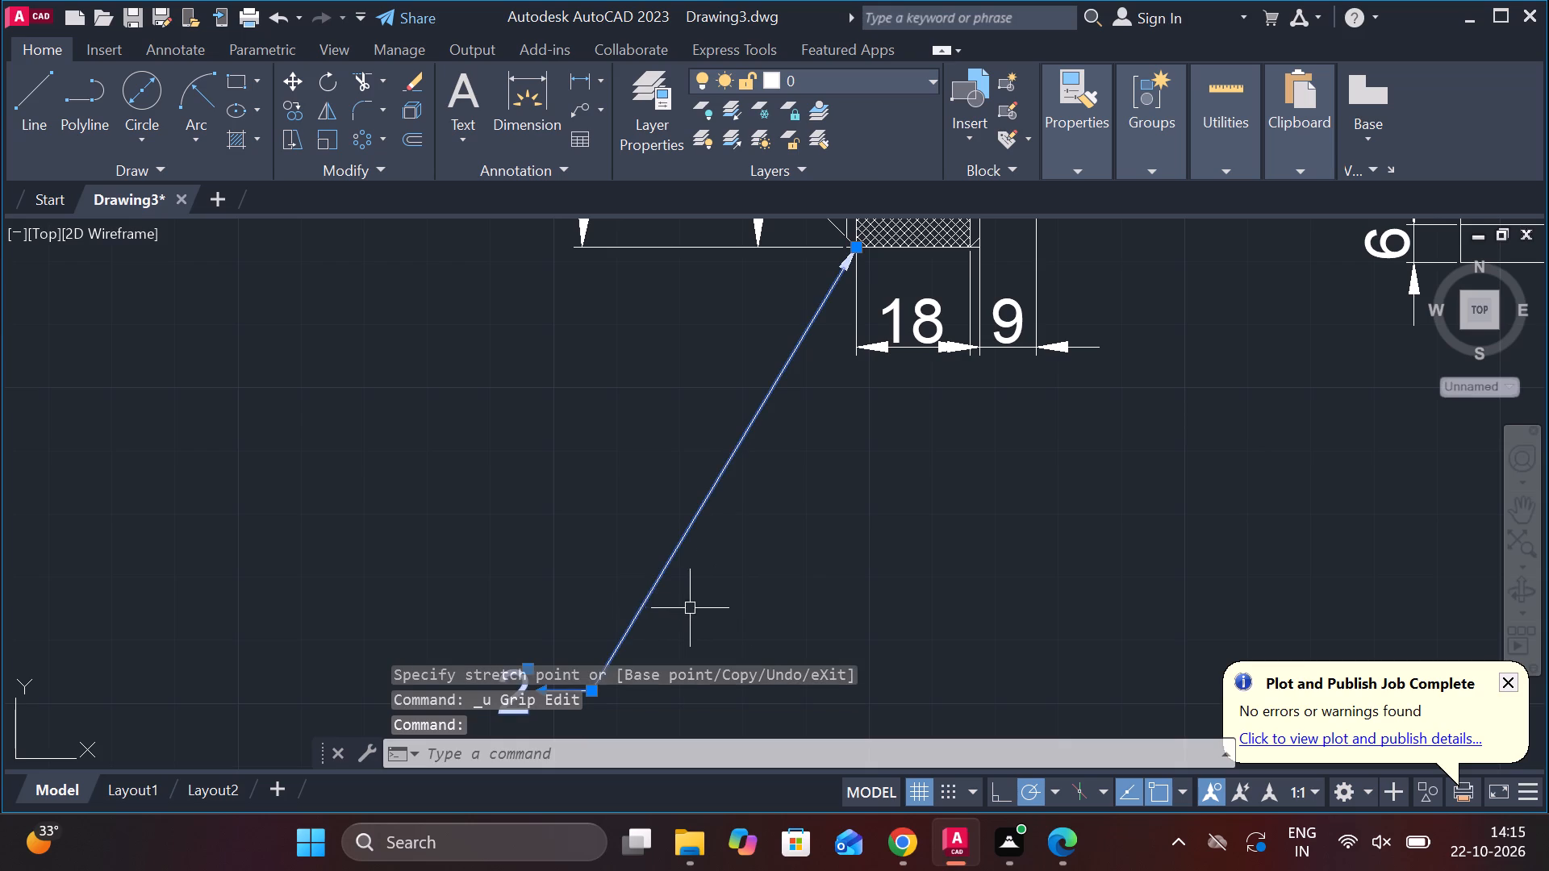
pyautogui.moveTo(644, 589); pyautogui.dragTo(674, 494, button='middle')
pyautogui.click(624, 598)
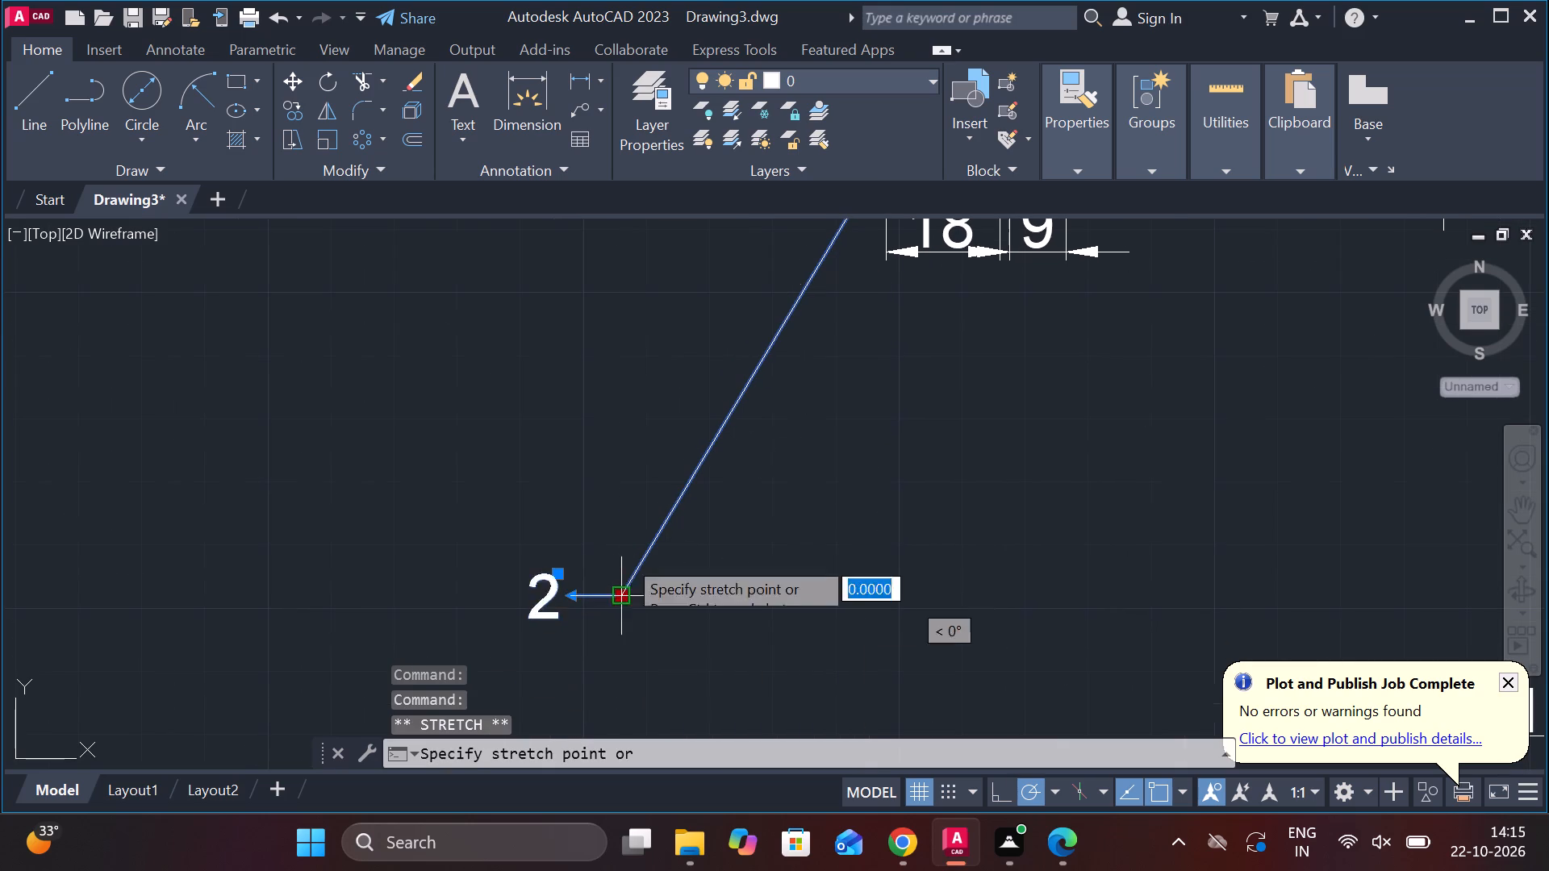
pyautogui.click(729, 380)
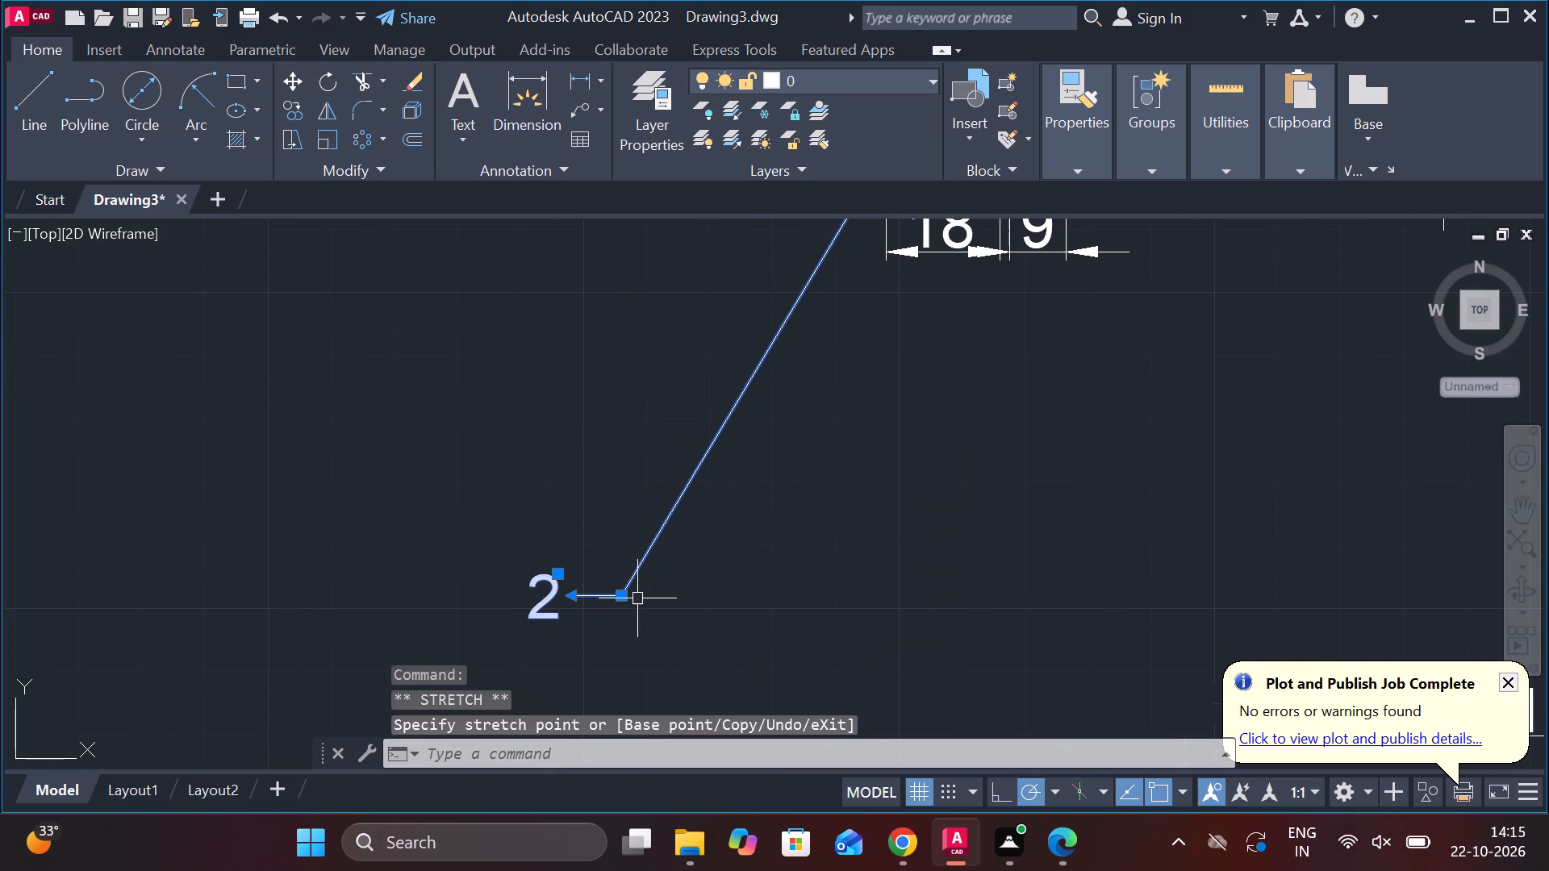
pyautogui.moveTo(620, 598); pyautogui.dragTo(620, 590)
pyautogui.click(661, 454)
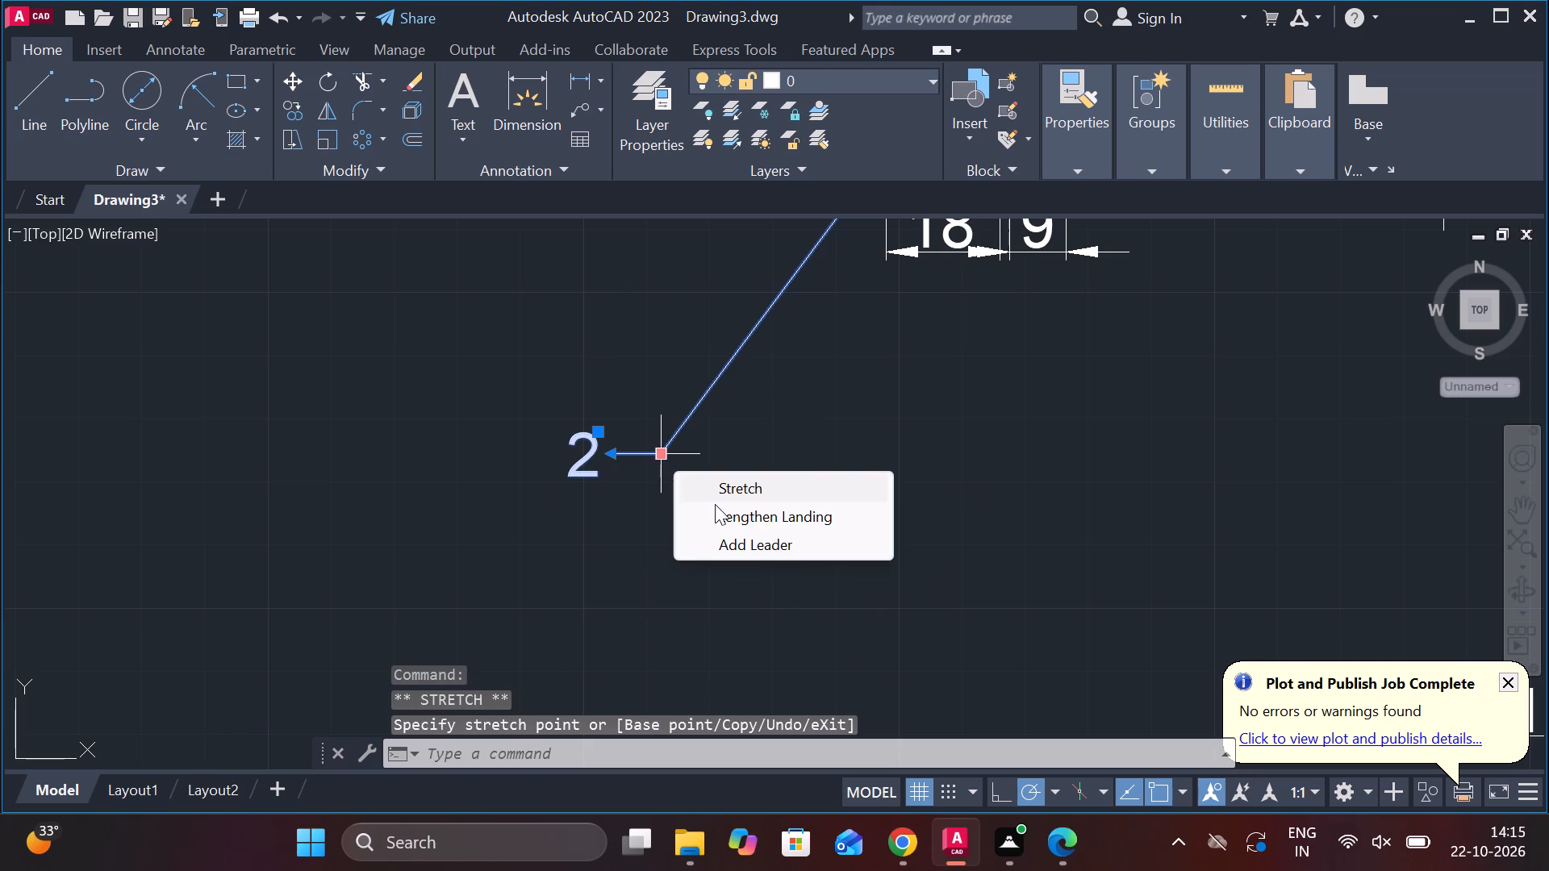
pyautogui.press('Escape')
pyautogui.scroll(-1, 890, 544)
pyautogui.scroll(2, 759, 465)
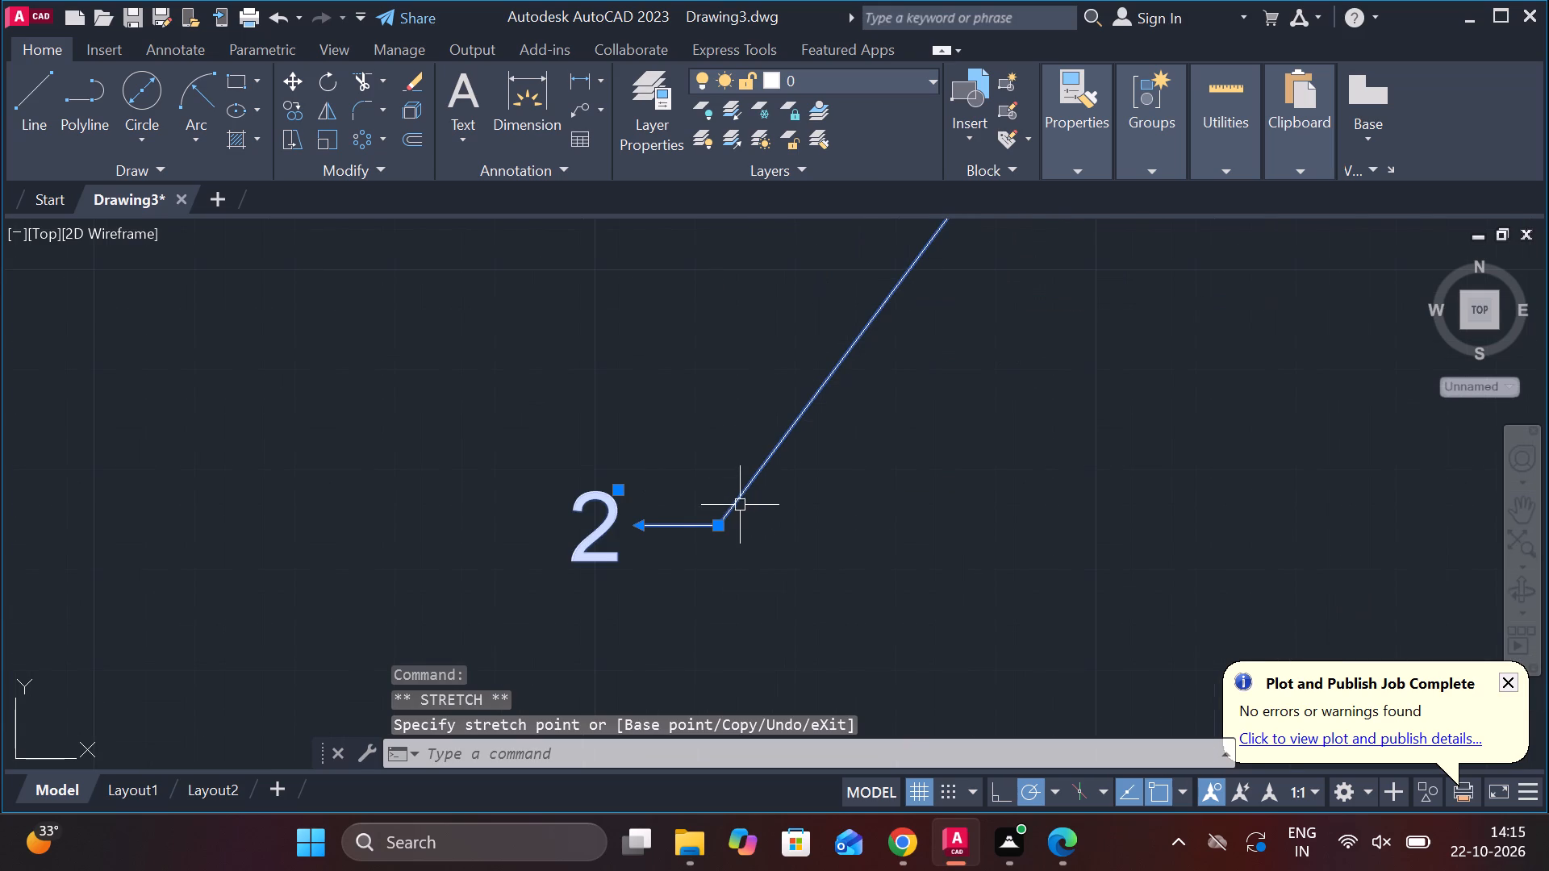
pyautogui.click(720, 526)
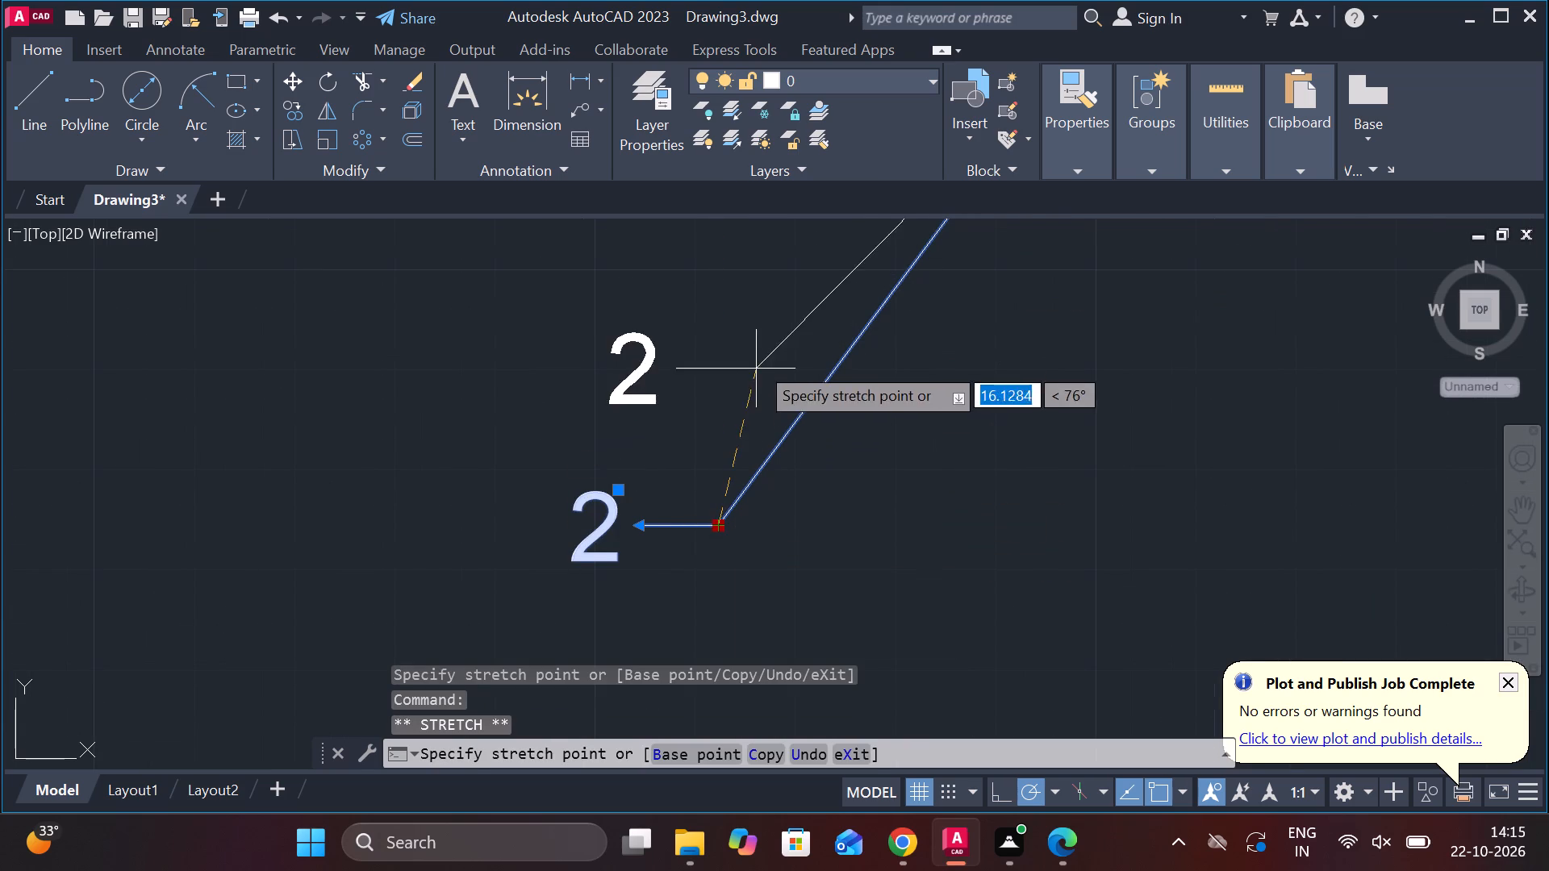
pyautogui.click(800, 323)
pyautogui.scroll(-2, 877, 427)
pyautogui.press('Escape')
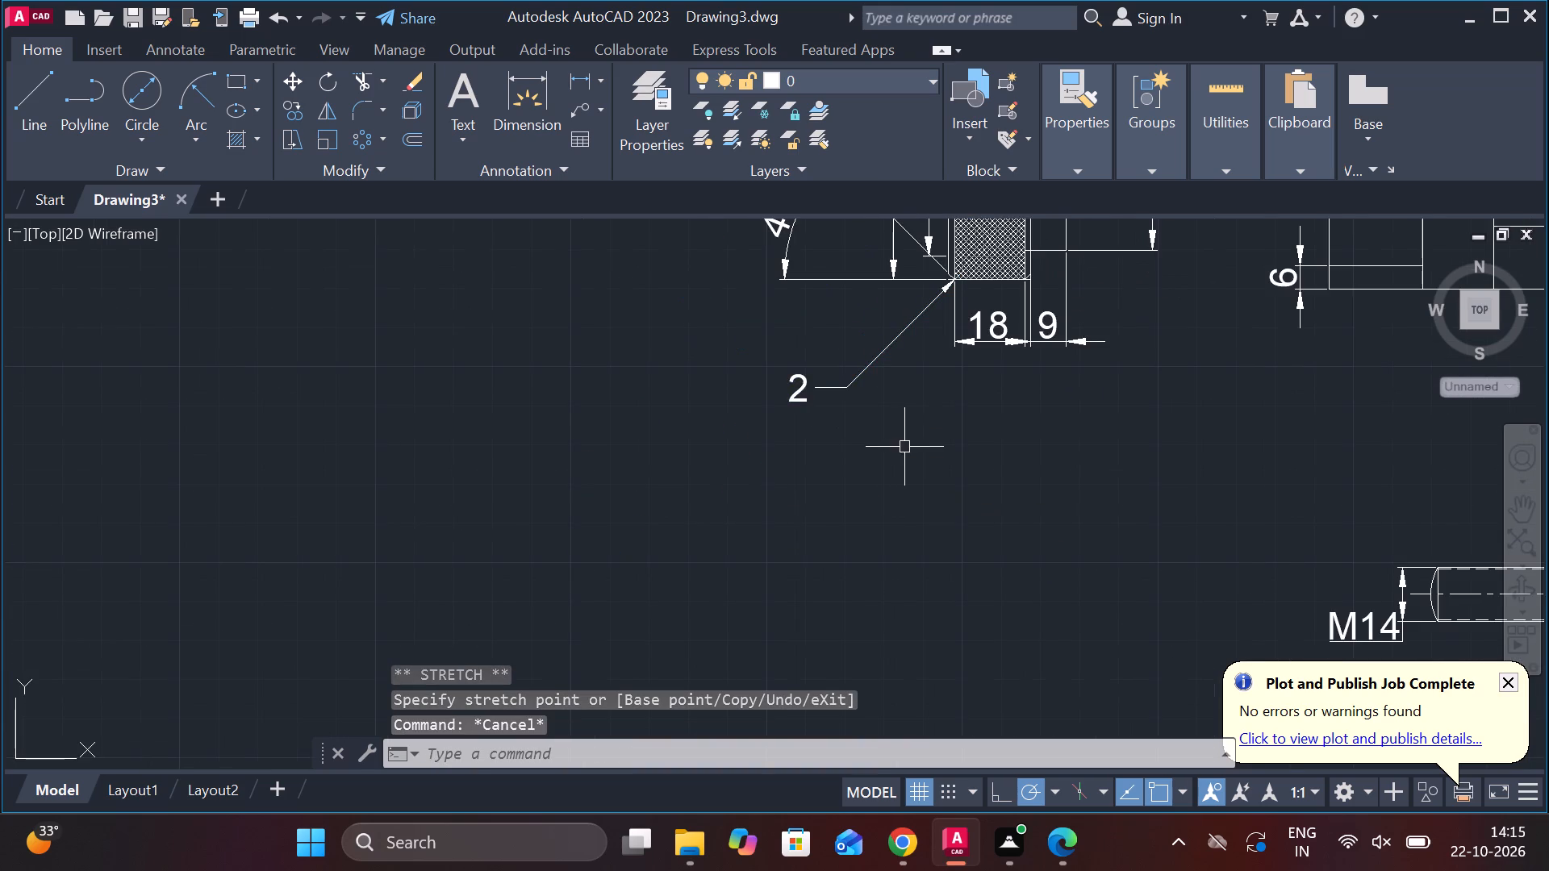
# Add a multileader labelled "2" pointing at the bottom edge of the assembly's knurled nut, with its landing about 23 away at 225°.
pyautogui.scroll(-2, 910, 448)
pyautogui.moveTo(933, 454); pyautogui.dragTo(714, 525, button='middle')
pyautogui.moveTo(736, 531); pyautogui.dragTo(603, 601, button='middle')
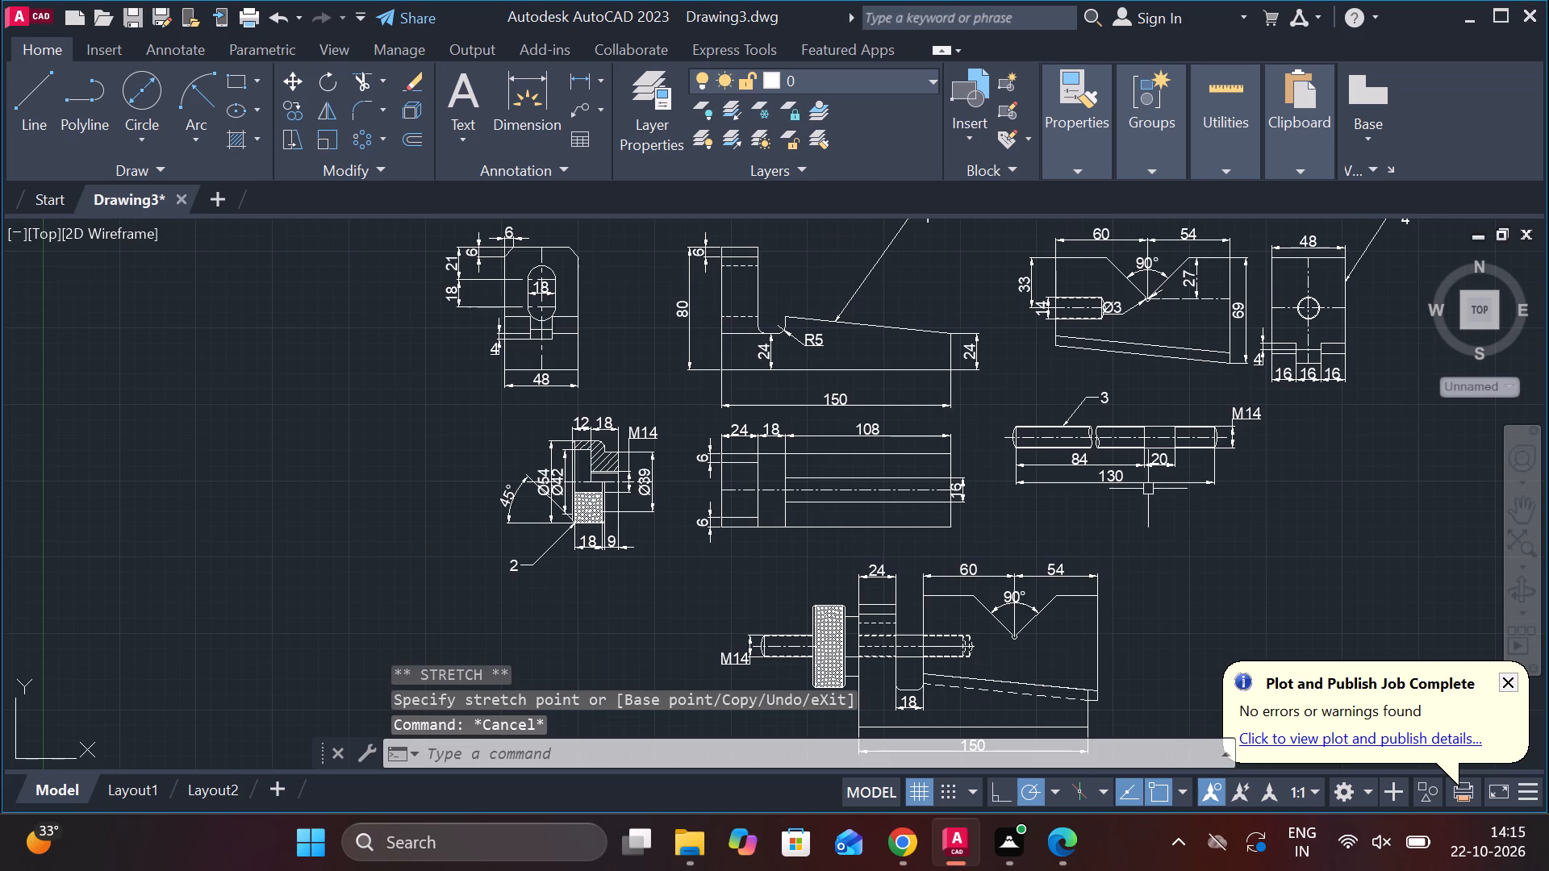
pyautogui.moveTo(1303, 480); pyautogui.dragTo(1037, 511, button='middle')
pyautogui.moveTo(1035, 518); pyautogui.dragTo(1120, 434, button='middle')
pyautogui.scroll(1, 999, 509)
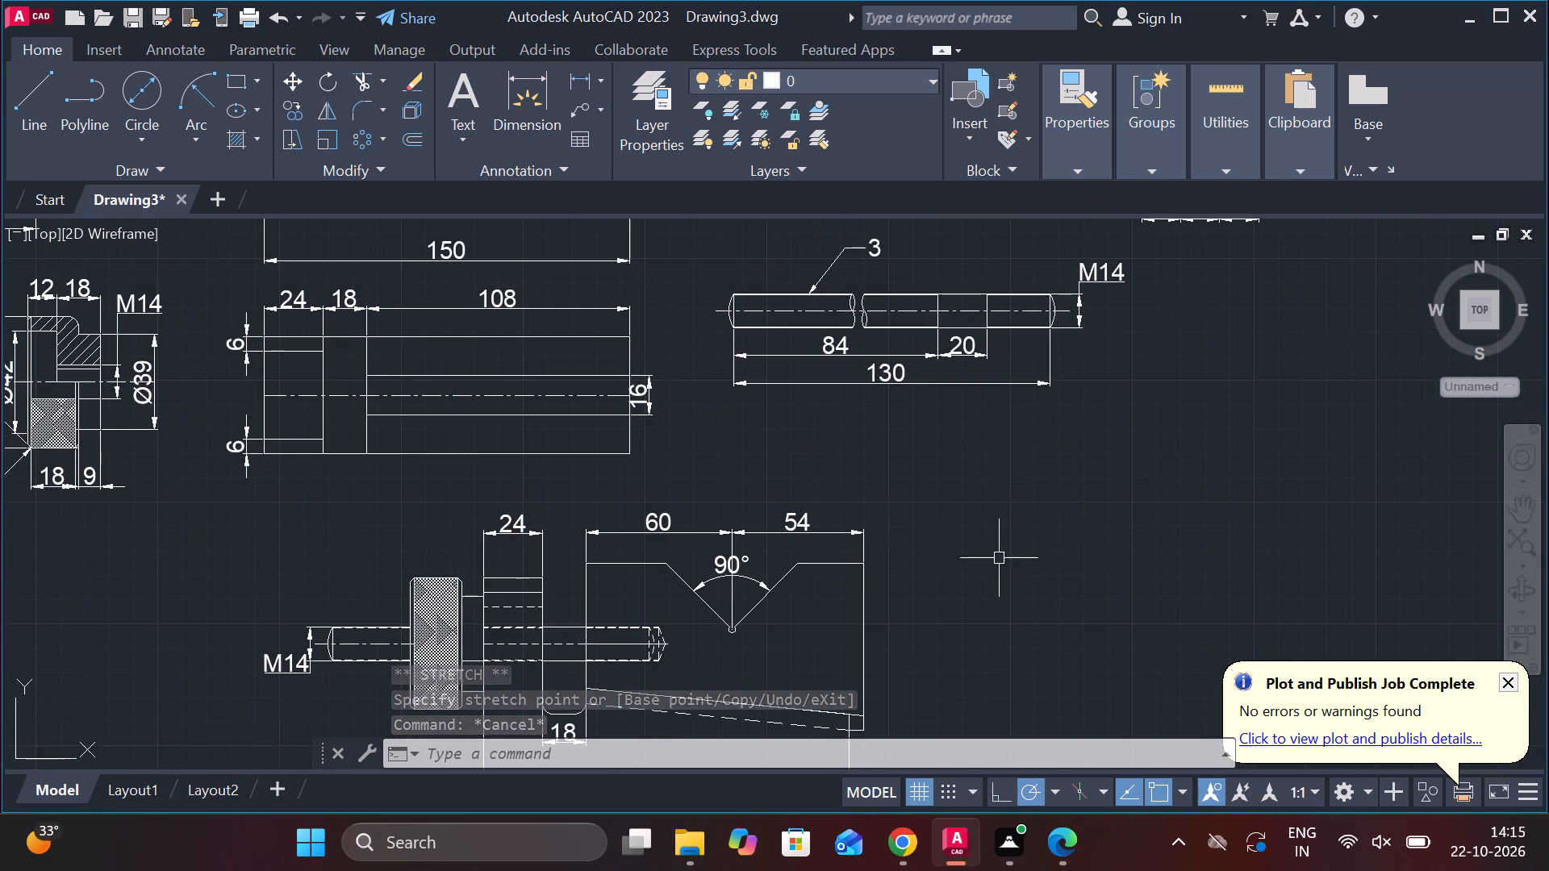
pyautogui.moveTo(999, 559); pyautogui.dragTo(1135, 489, button='middle')
pyautogui.click(577, 115)
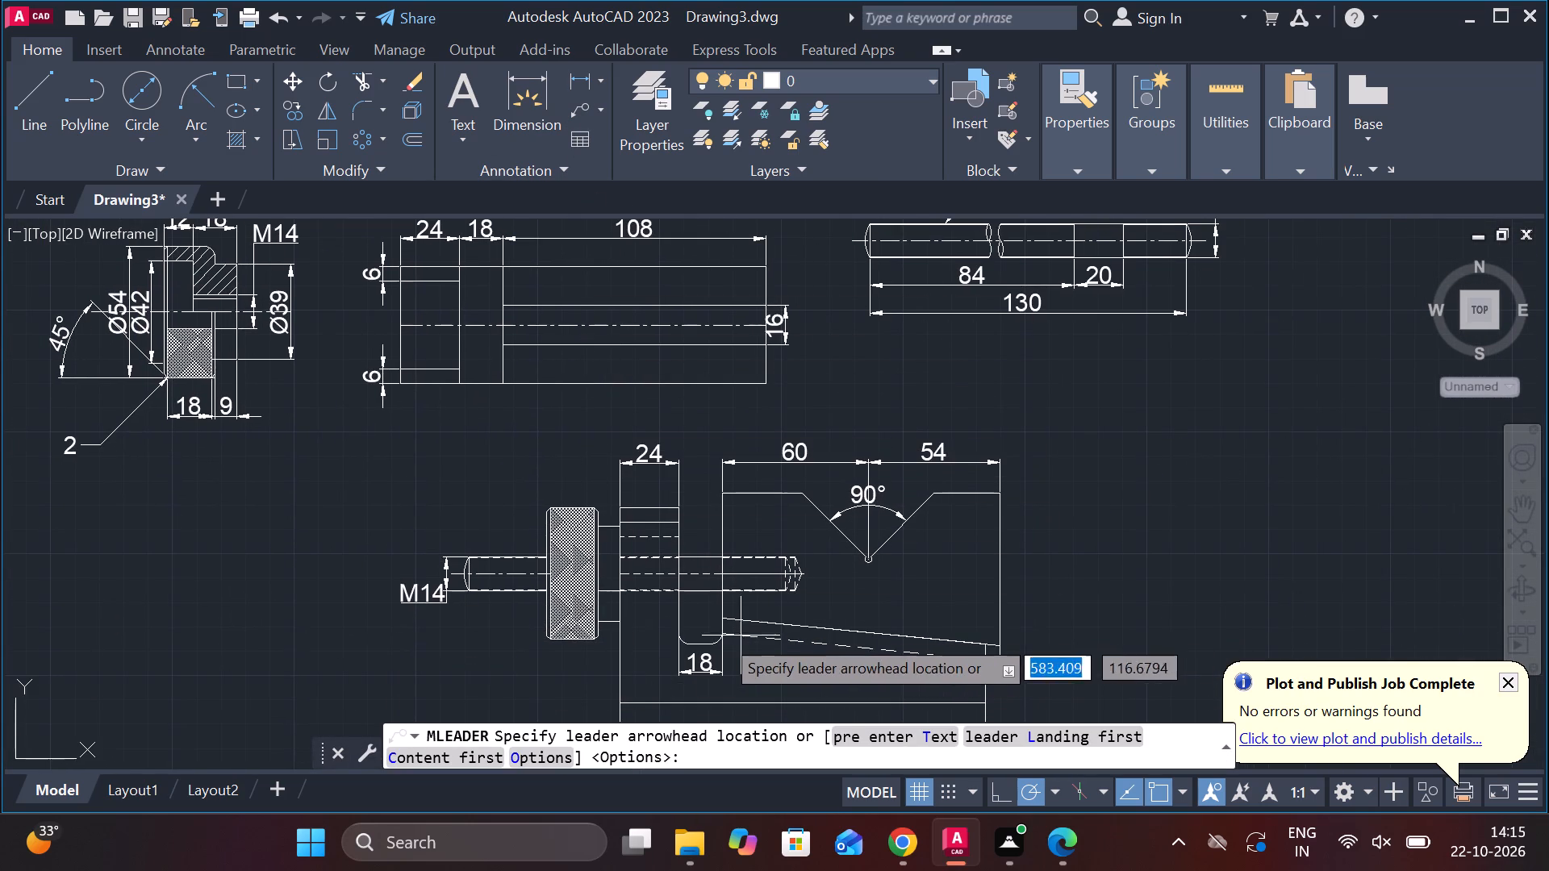
pyautogui.scroll(2, 704, 674)
pyautogui.moveTo(289, 636); pyautogui.dragTo(519, 580, button='middle')
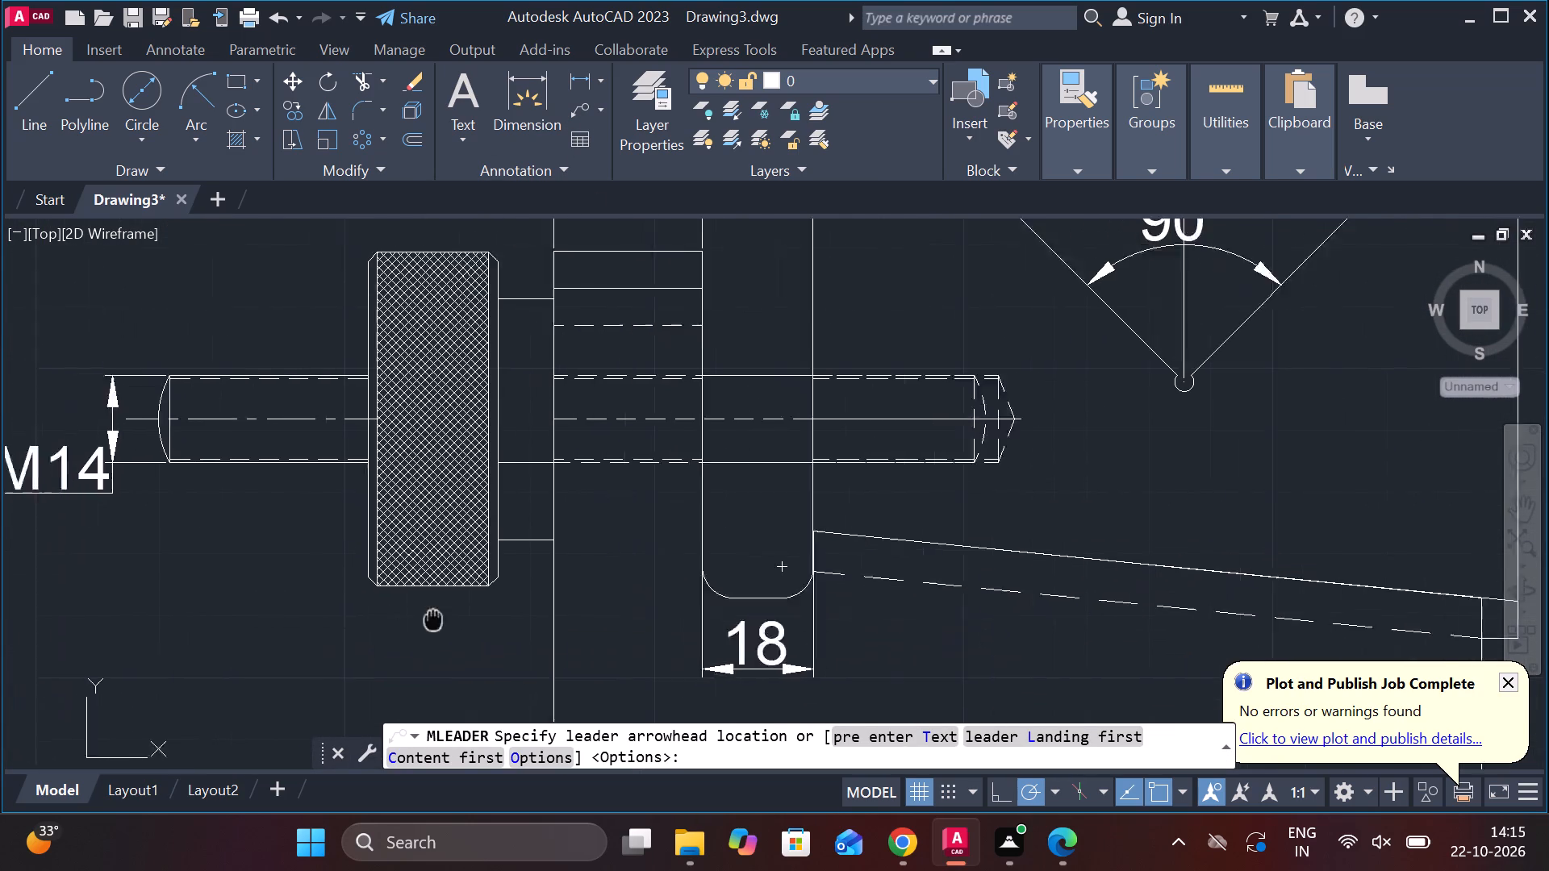
pyautogui.moveTo(519, 580); pyautogui.dragTo(532, 572, button='middle')
pyautogui.click(578, 507)
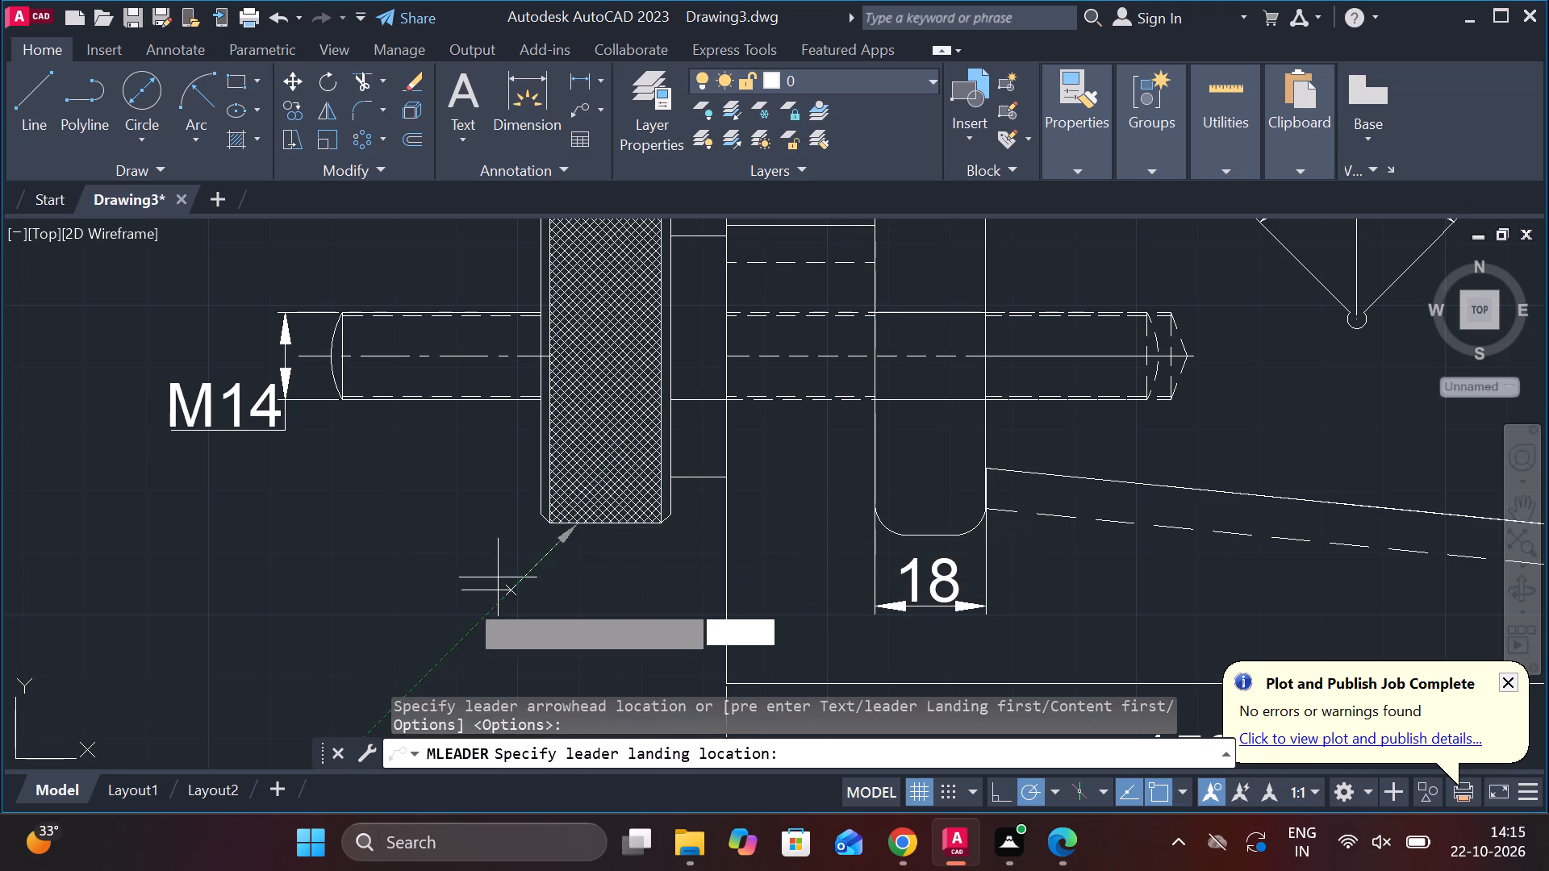
pyautogui.moveTo(484, 606); pyautogui.dragTo(503, 592, button='middle')
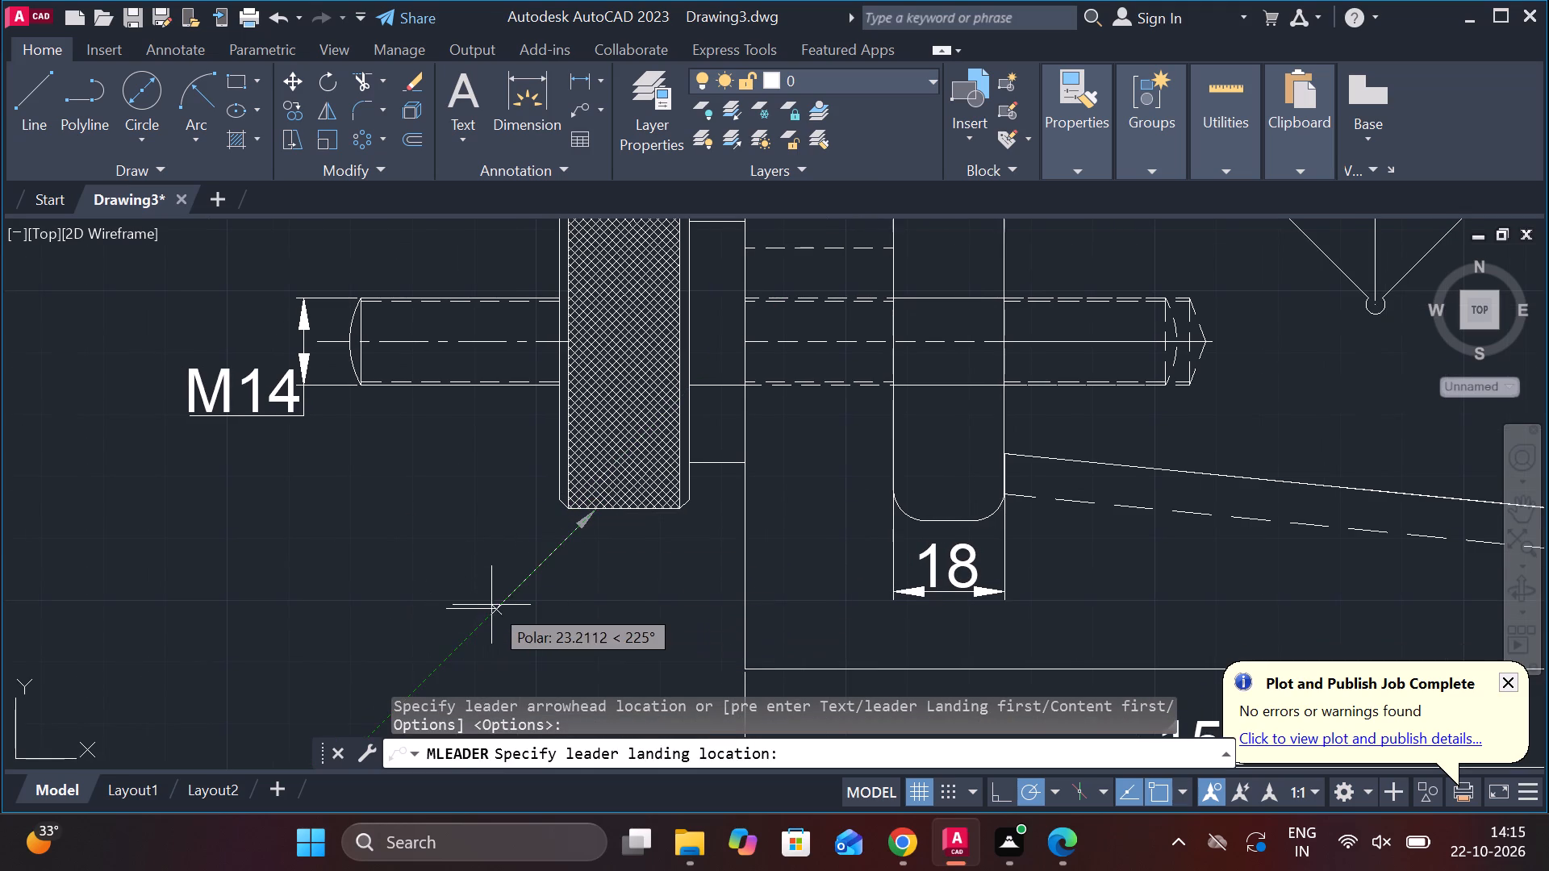
pyautogui.click(495, 605)
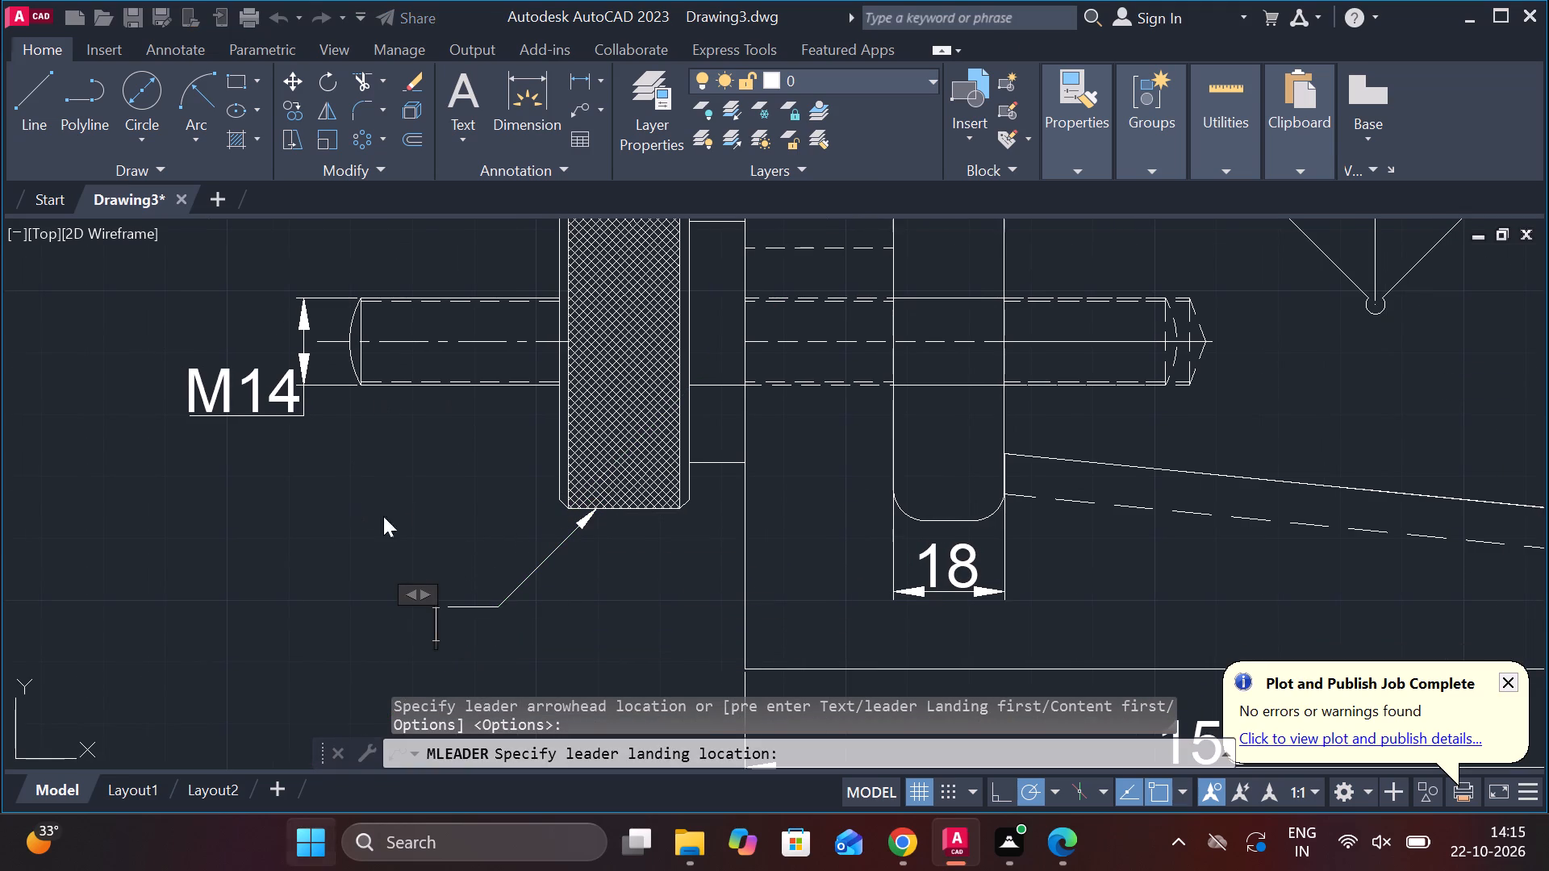
pyautogui.press('2')
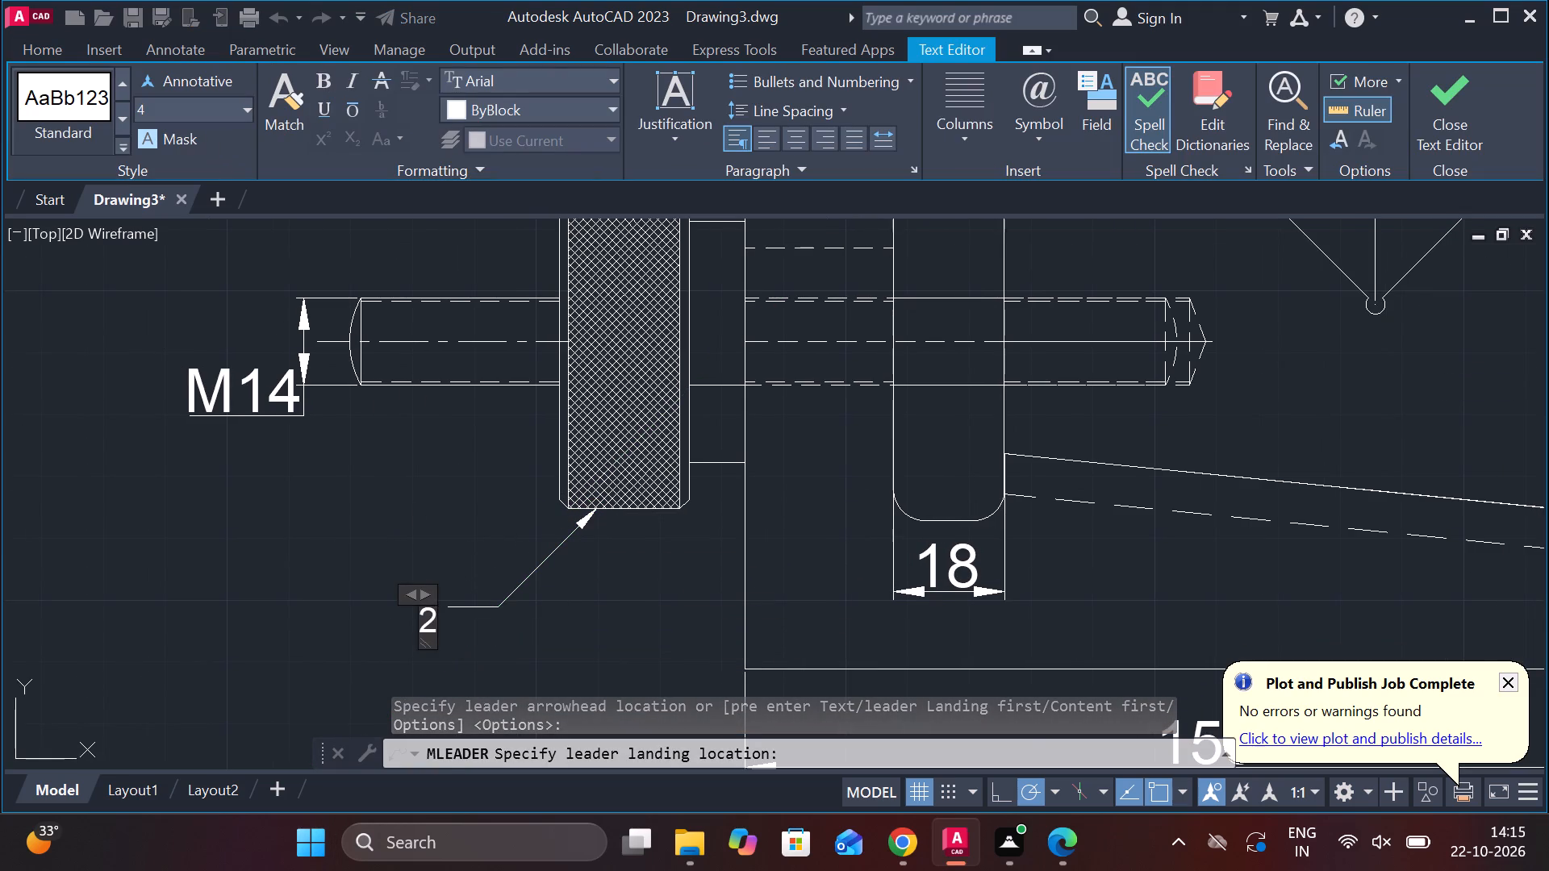
# Set the text height of the assembly knurled nut's leader label "2" to 8 and finish the multileader.
pyautogui.moveTo(207, 115); pyautogui.dragTo(78, 101)
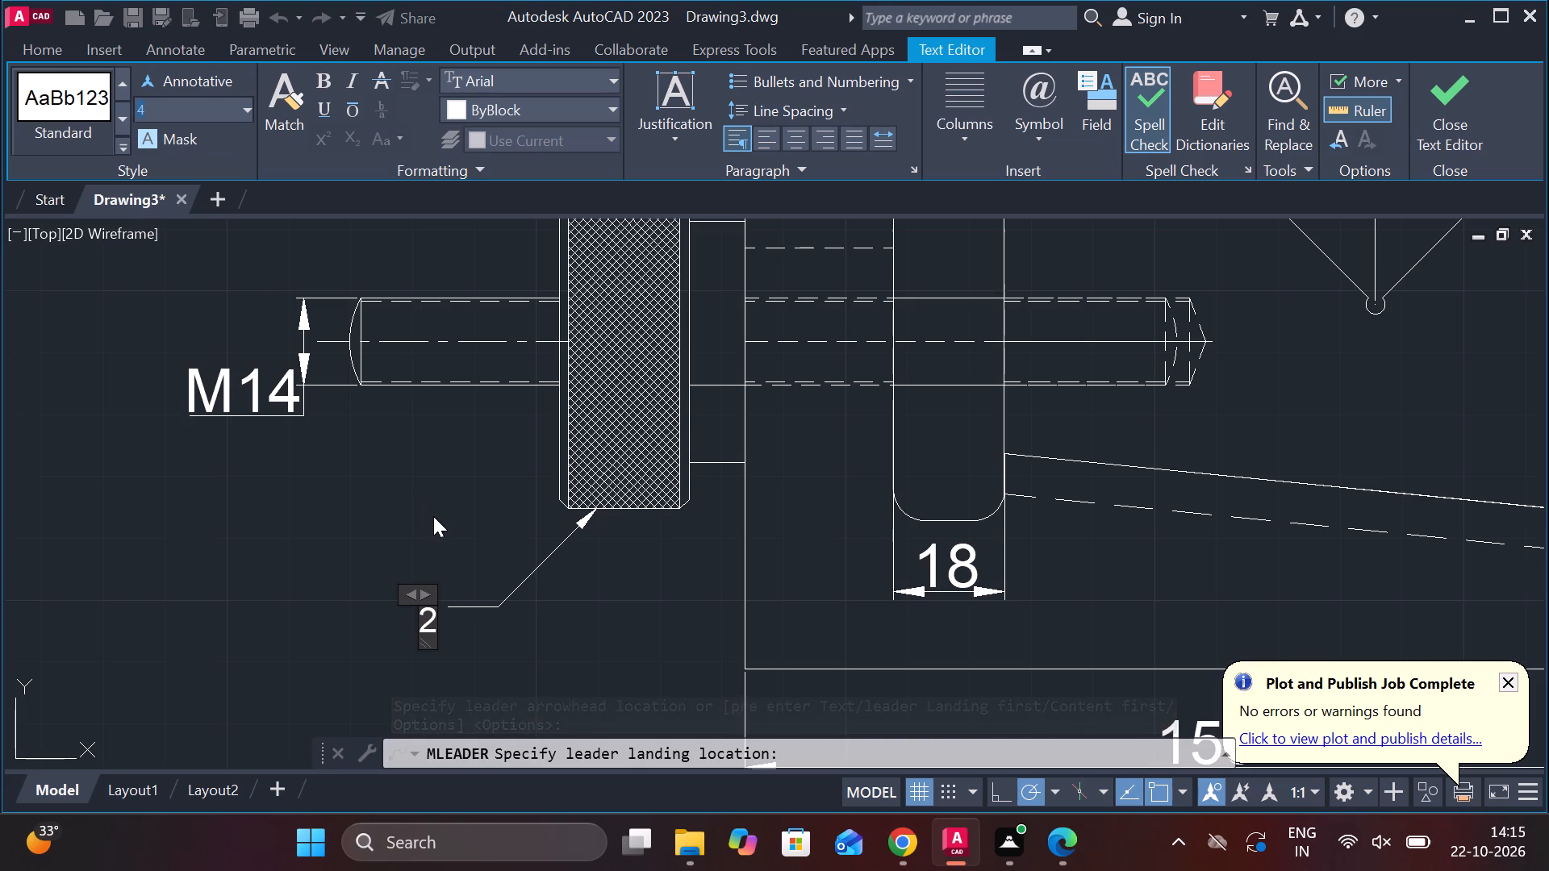
pyautogui.press('7')
pyautogui.press('Return')
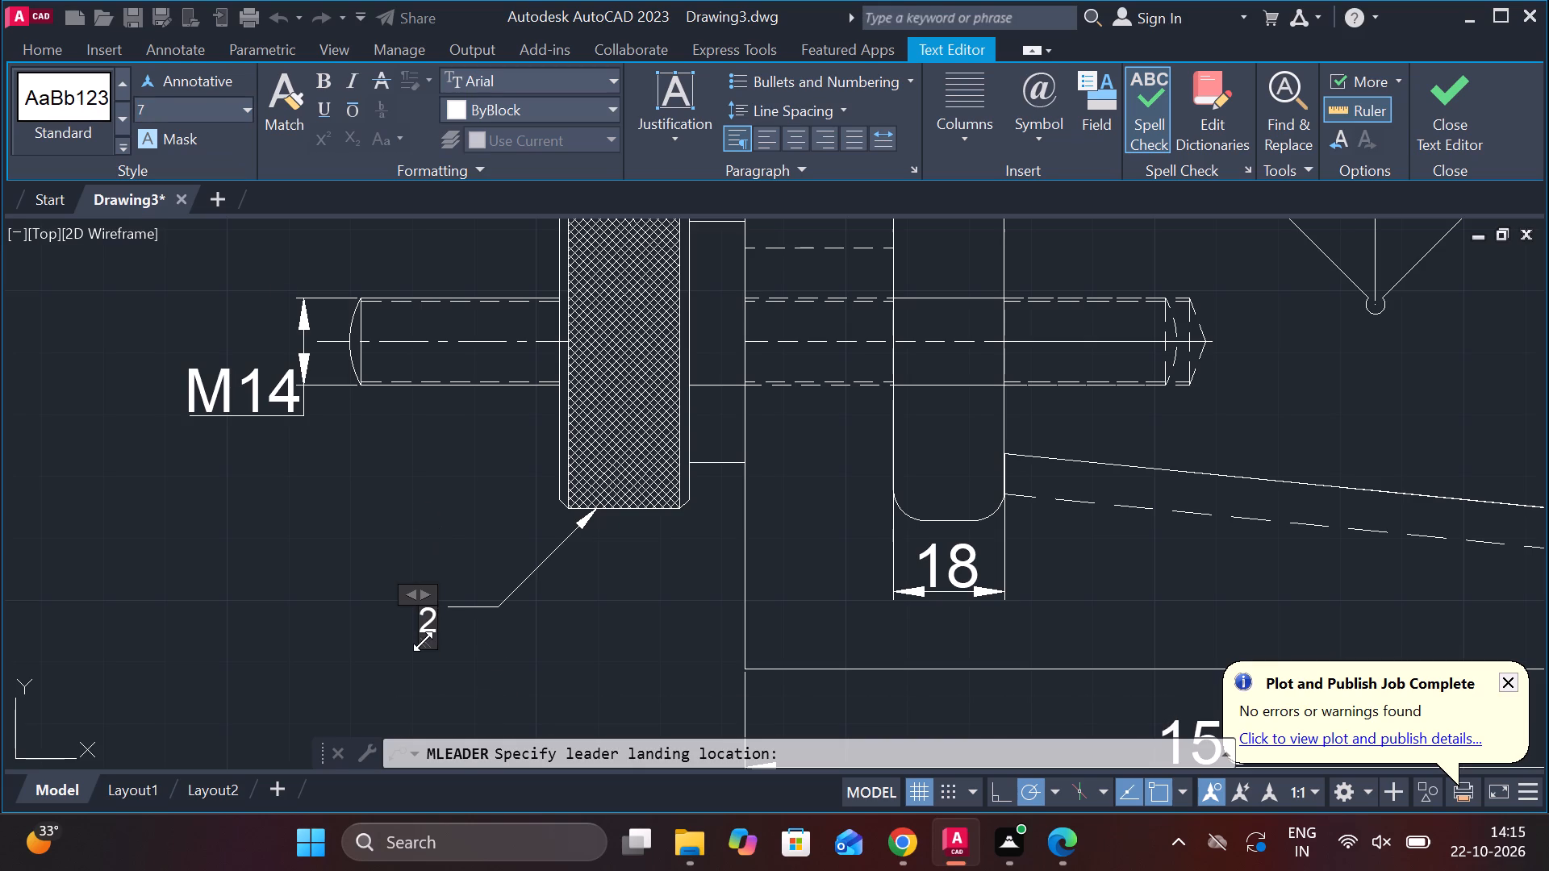
pyautogui.moveTo(427, 636); pyautogui.dragTo(392, 627)
pyautogui.scroll(2, 433, 627)
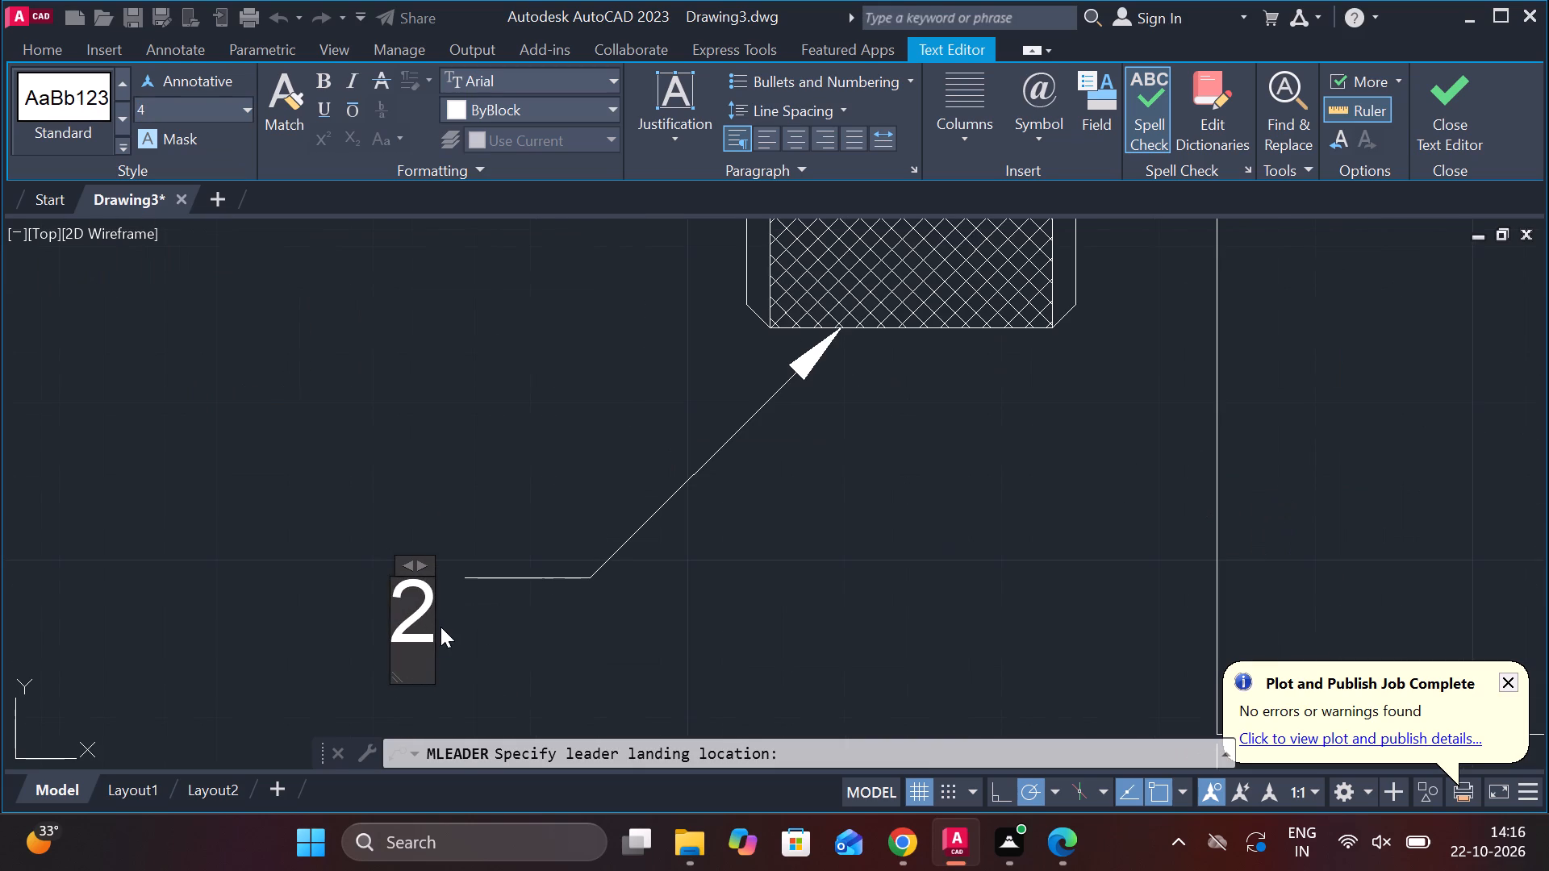
pyautogui.moveTo(432, 644); pyautogui.dragTo(386, 627)
pyautogui.click(217, 106)
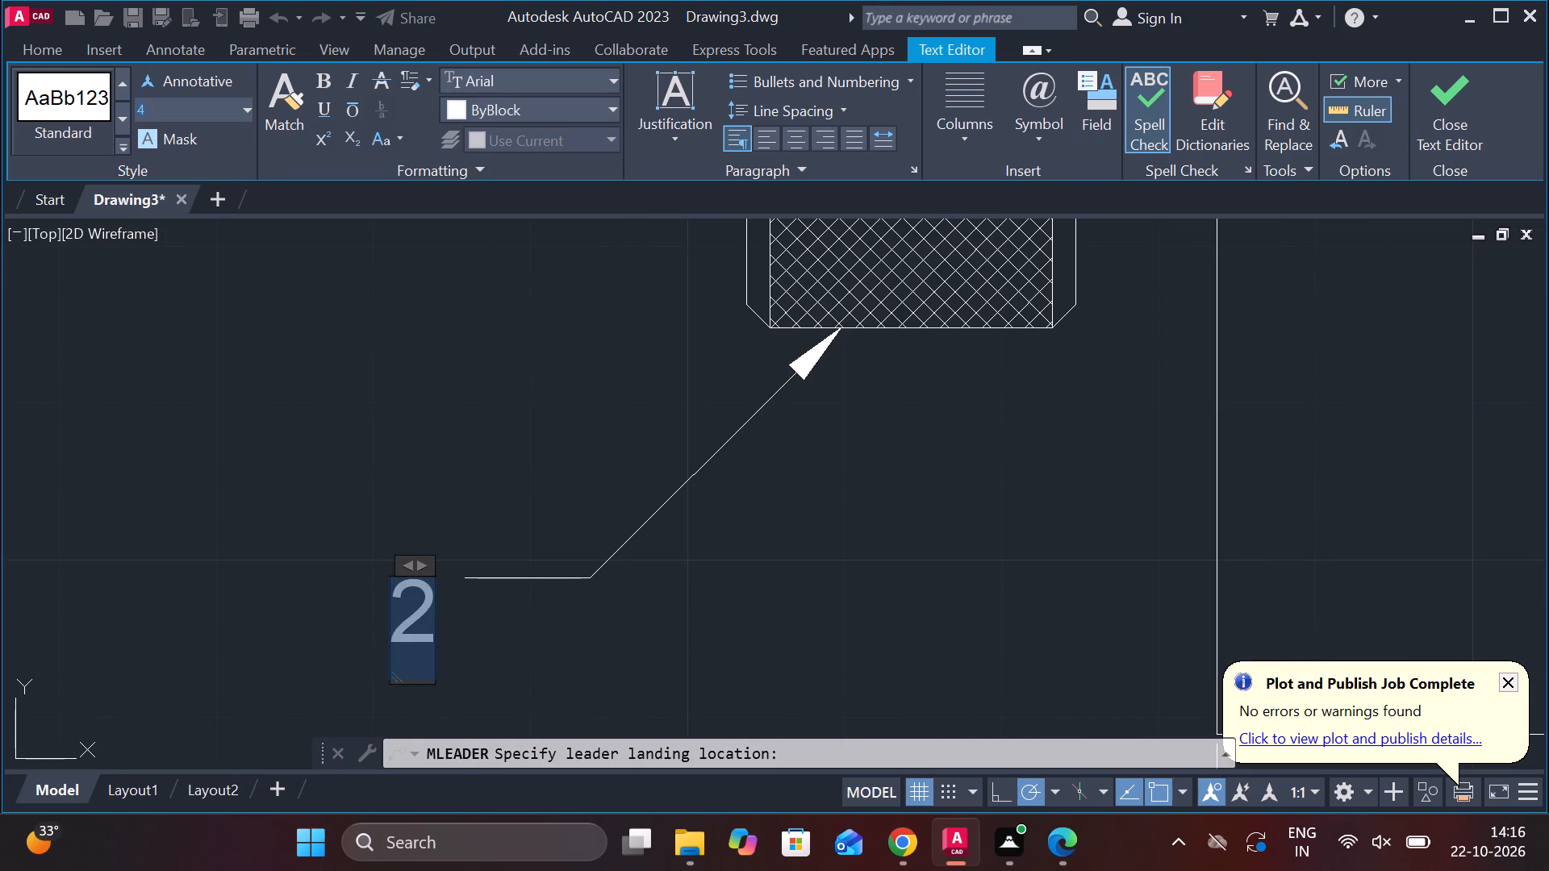
pyautogui.press('8')
pyautogui.press('Return')
pyautogui.click(1439, 98)
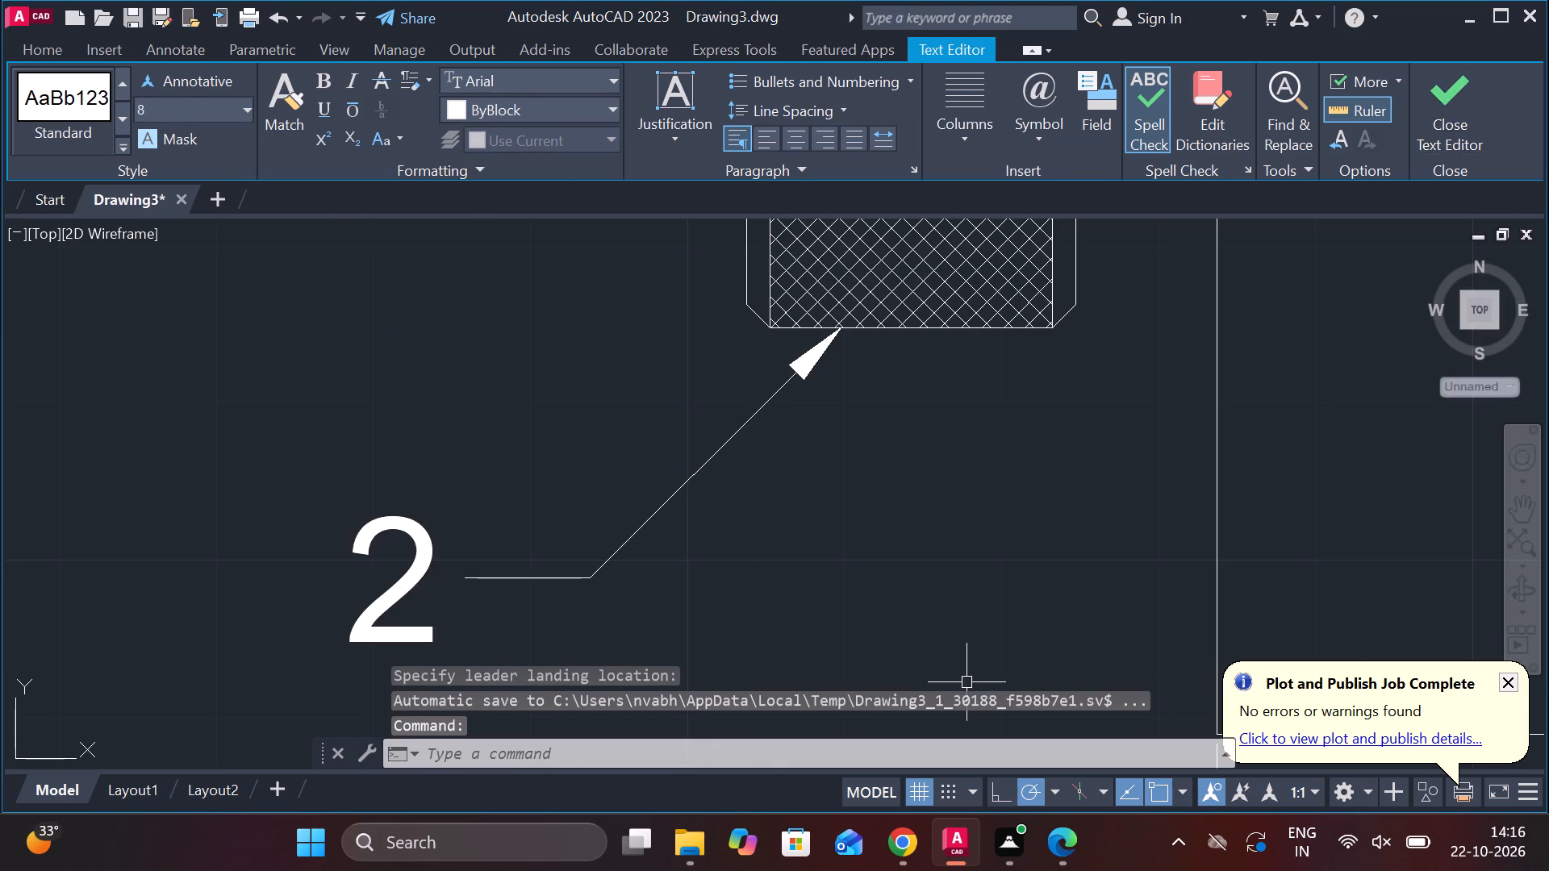
# Add a multileader labelled "3" at text height 8 pointing at the lower edge of the assembly's threaded spindle, landing down and left.
pyautogui.scroll(-1, 897, 631)
pyautogui.click(581, 109)
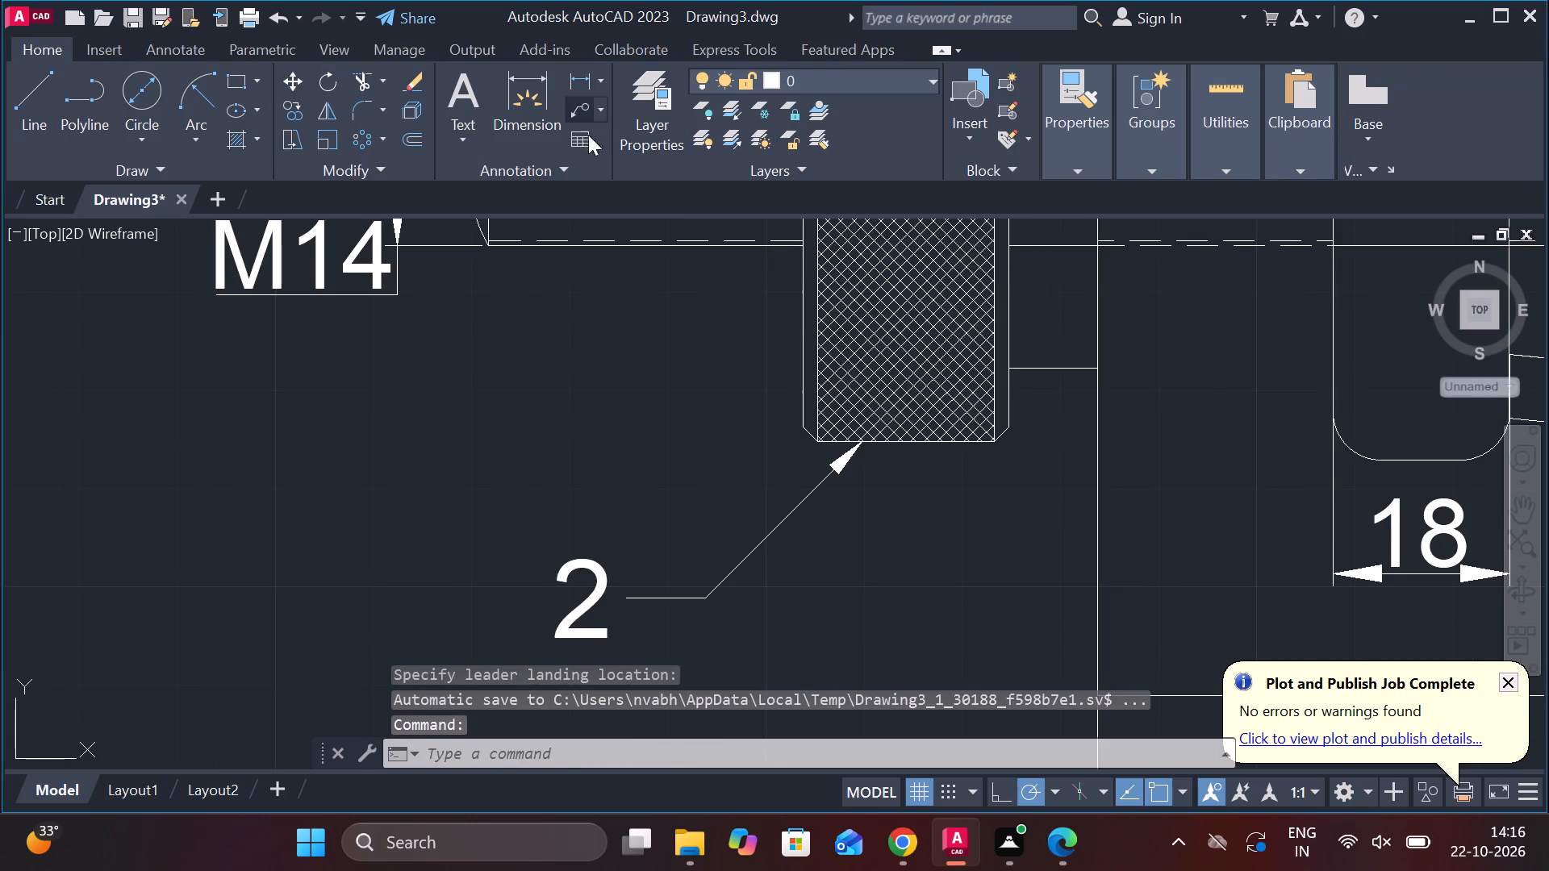
pyautogui.moveTo(732, 458); pyautogui.dragTo(743, 569, button='middle')
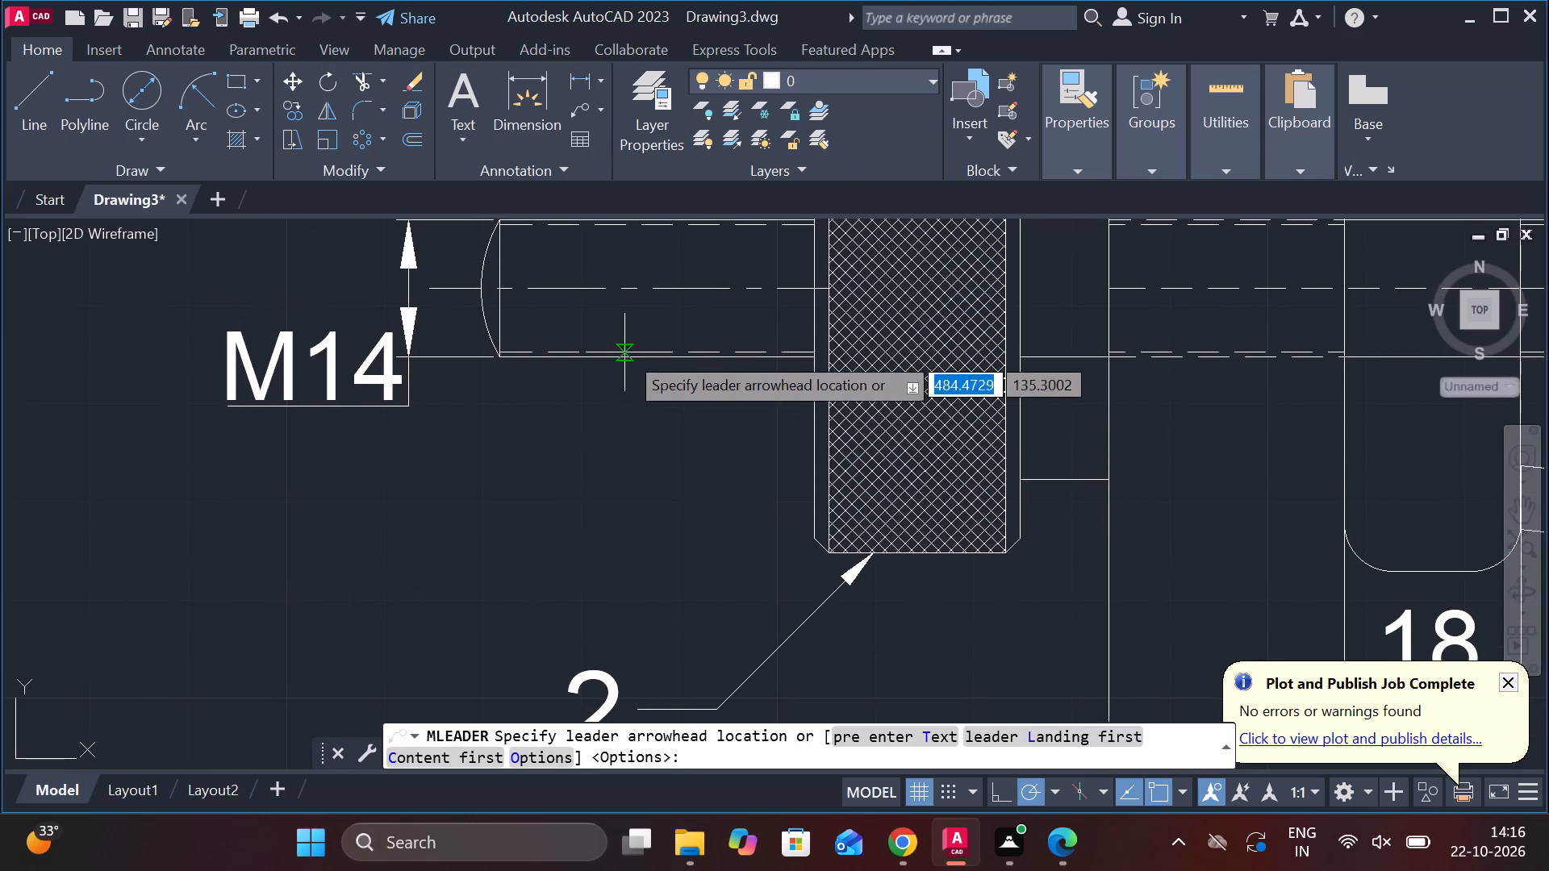
pyautogui.click(647, 356)
pyautogui.click(557, 556)
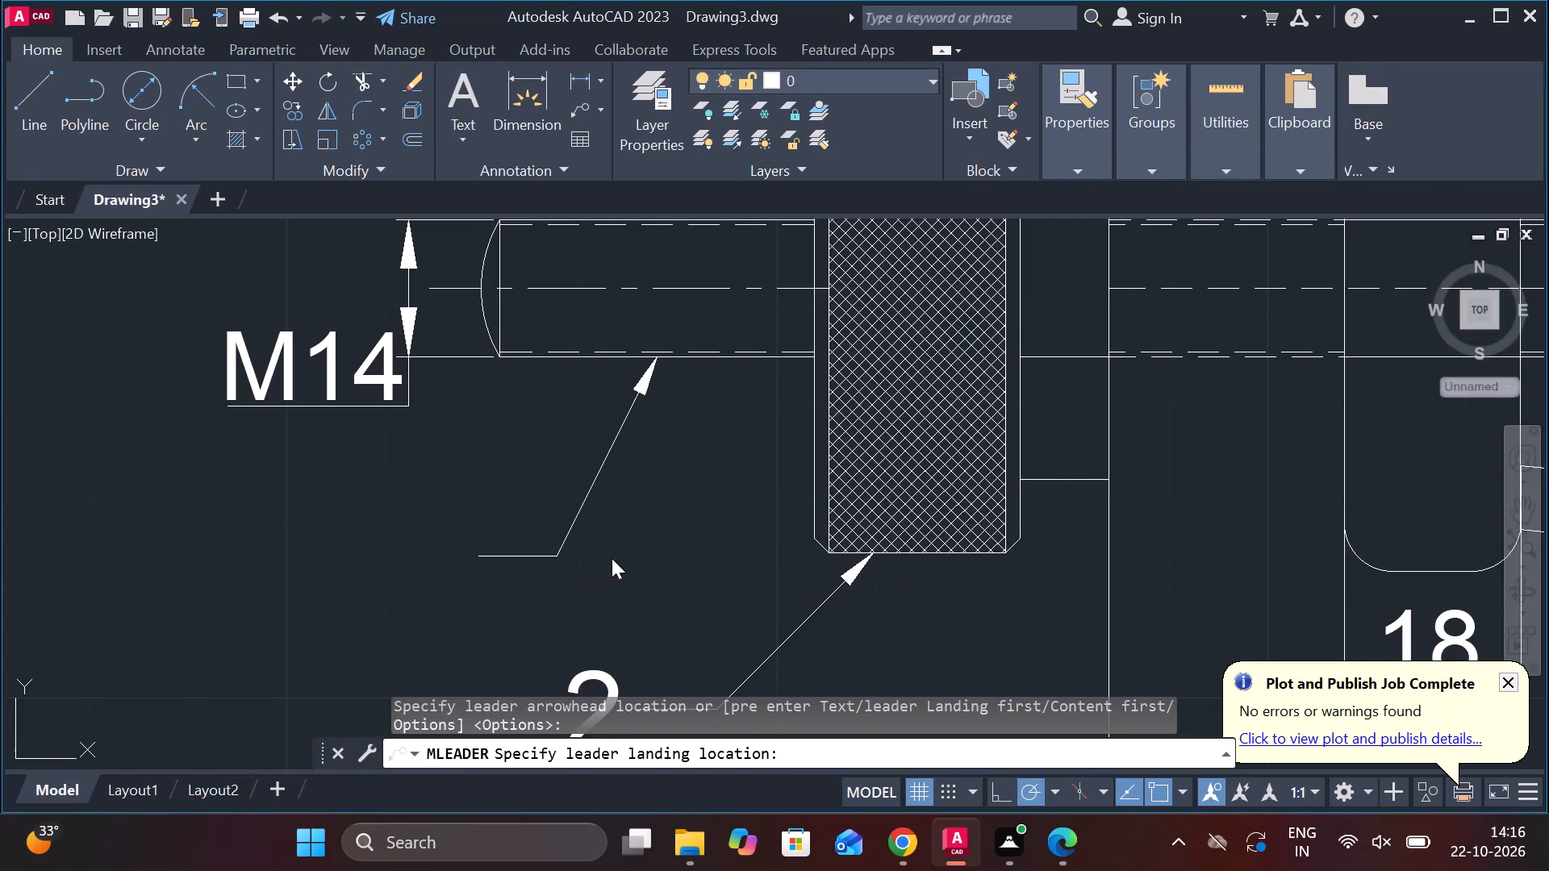
pyautogui.click(211, 106)
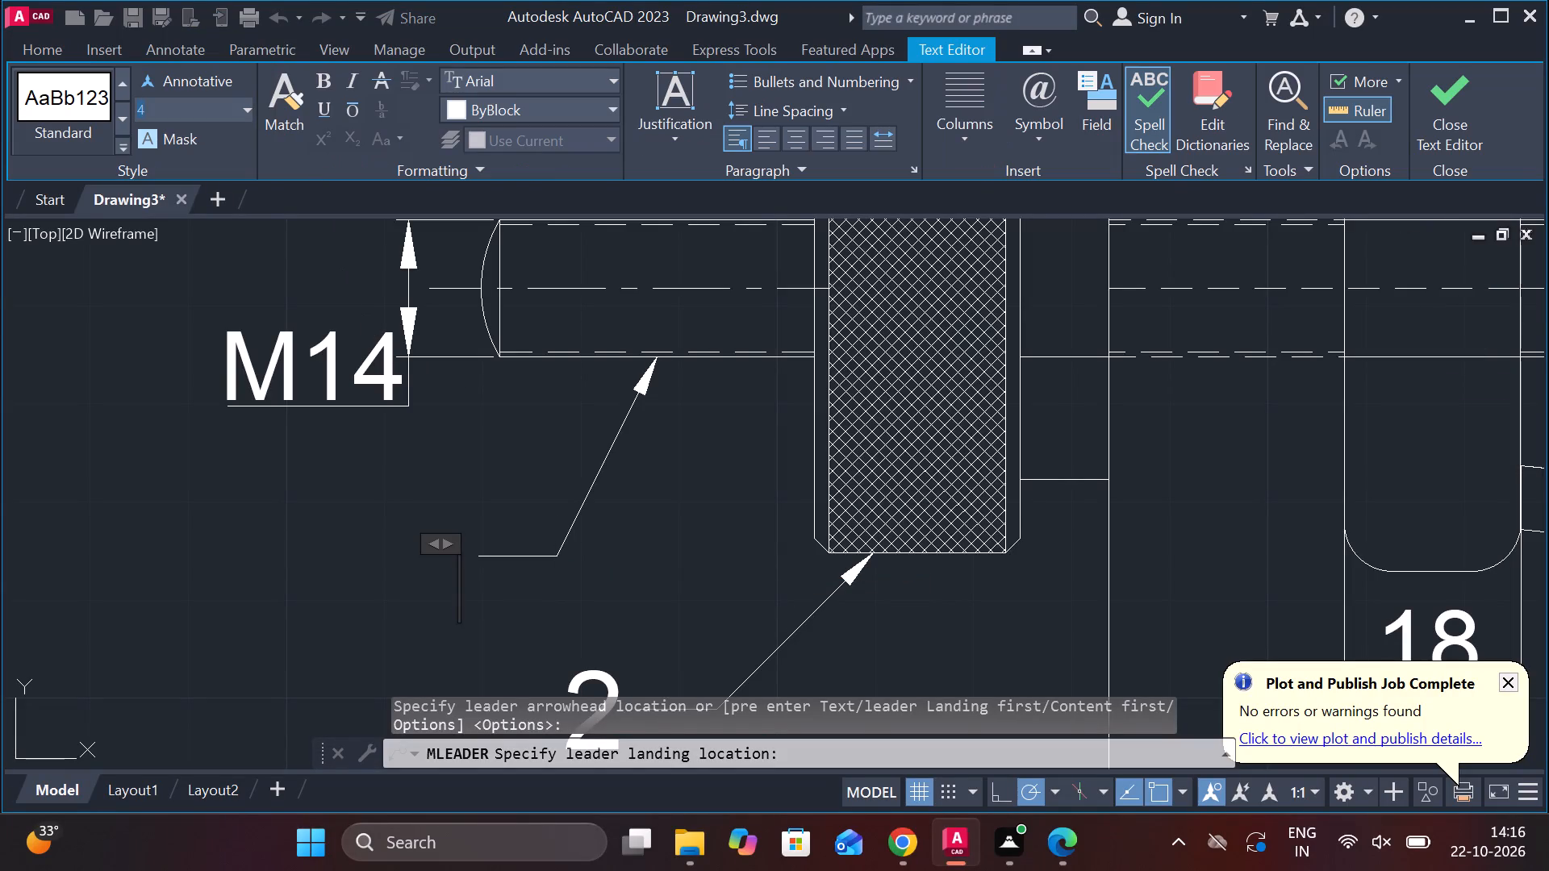
pyautogui.press('8')
pyautogui.press('Return')
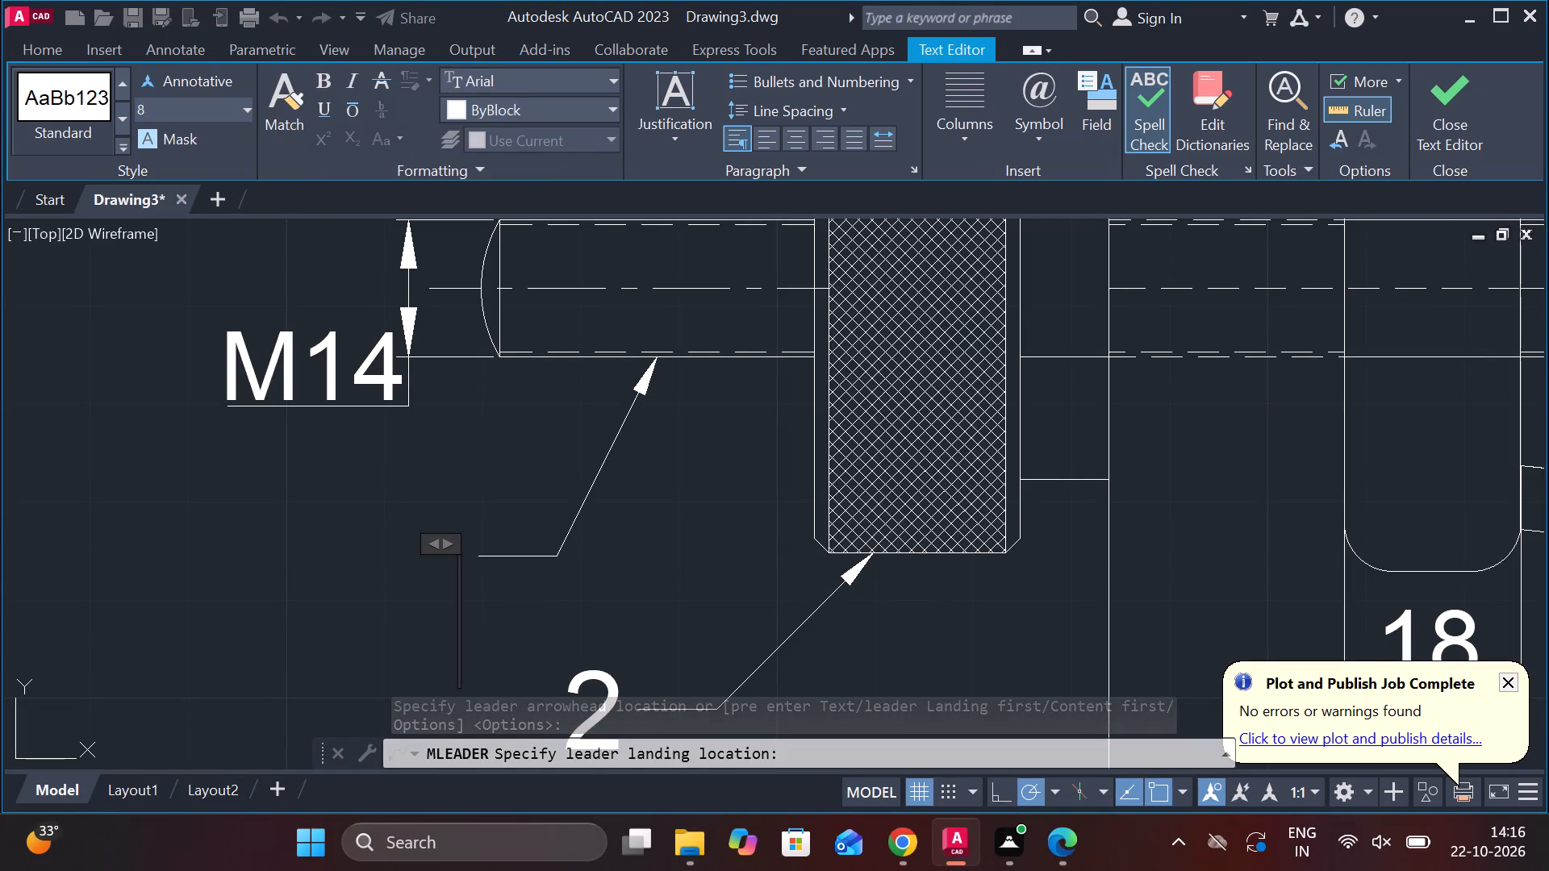
pyautogui.press('3')
pyautogui.click(1440, 90)
# Add a multileader labelled "1" at text height 8 pointing inside the assembly base's lower-left corner, with its landing outside the base.
pyautogui.scroll(-3, 1064, 453)
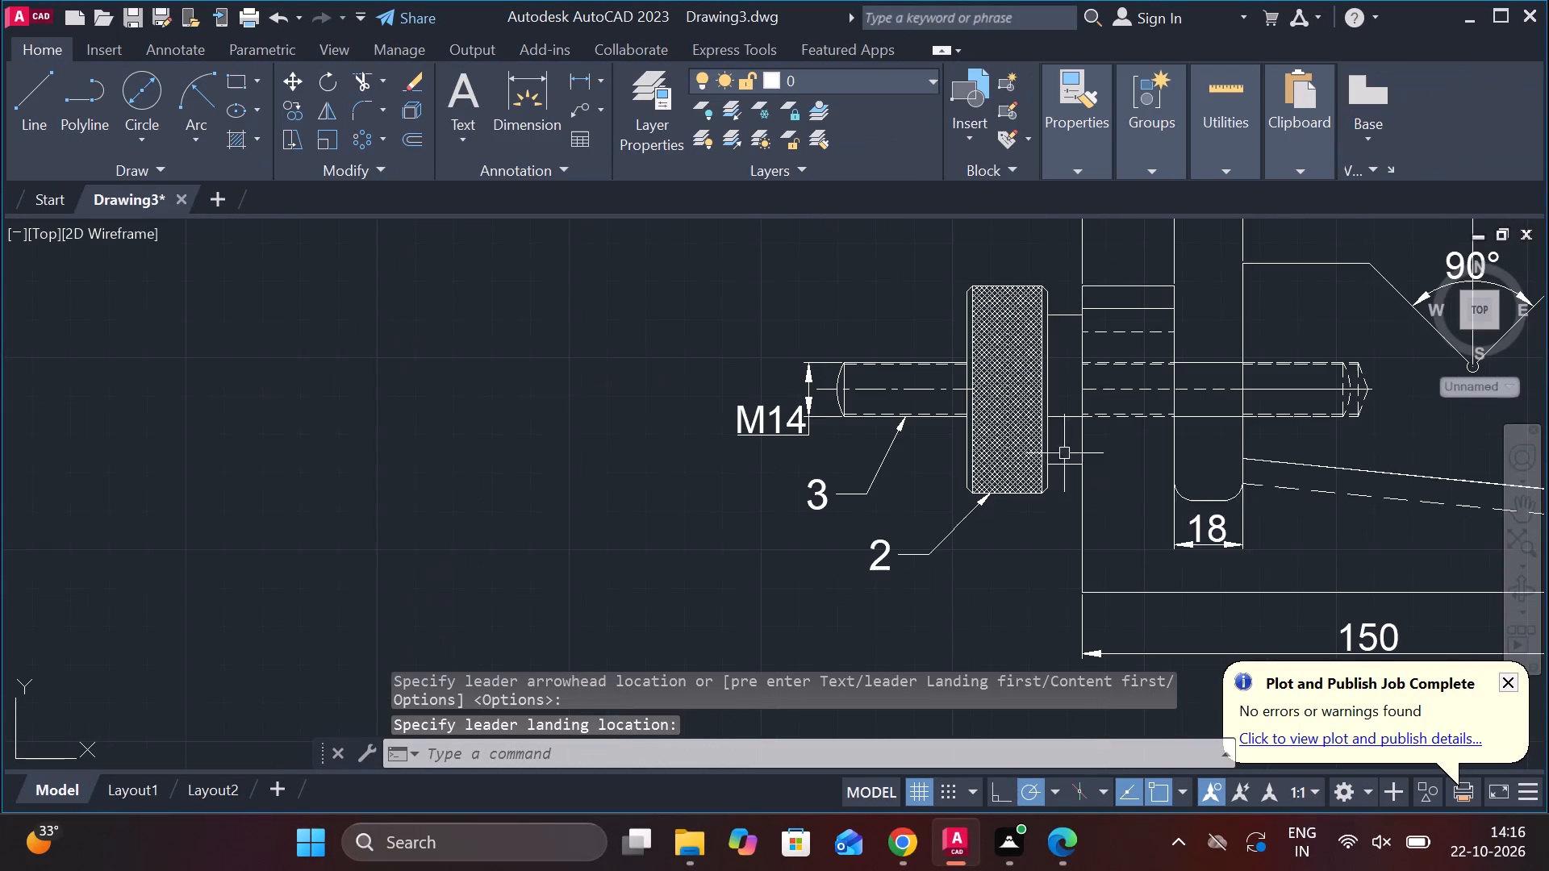
pyautogui.click(582, 99)
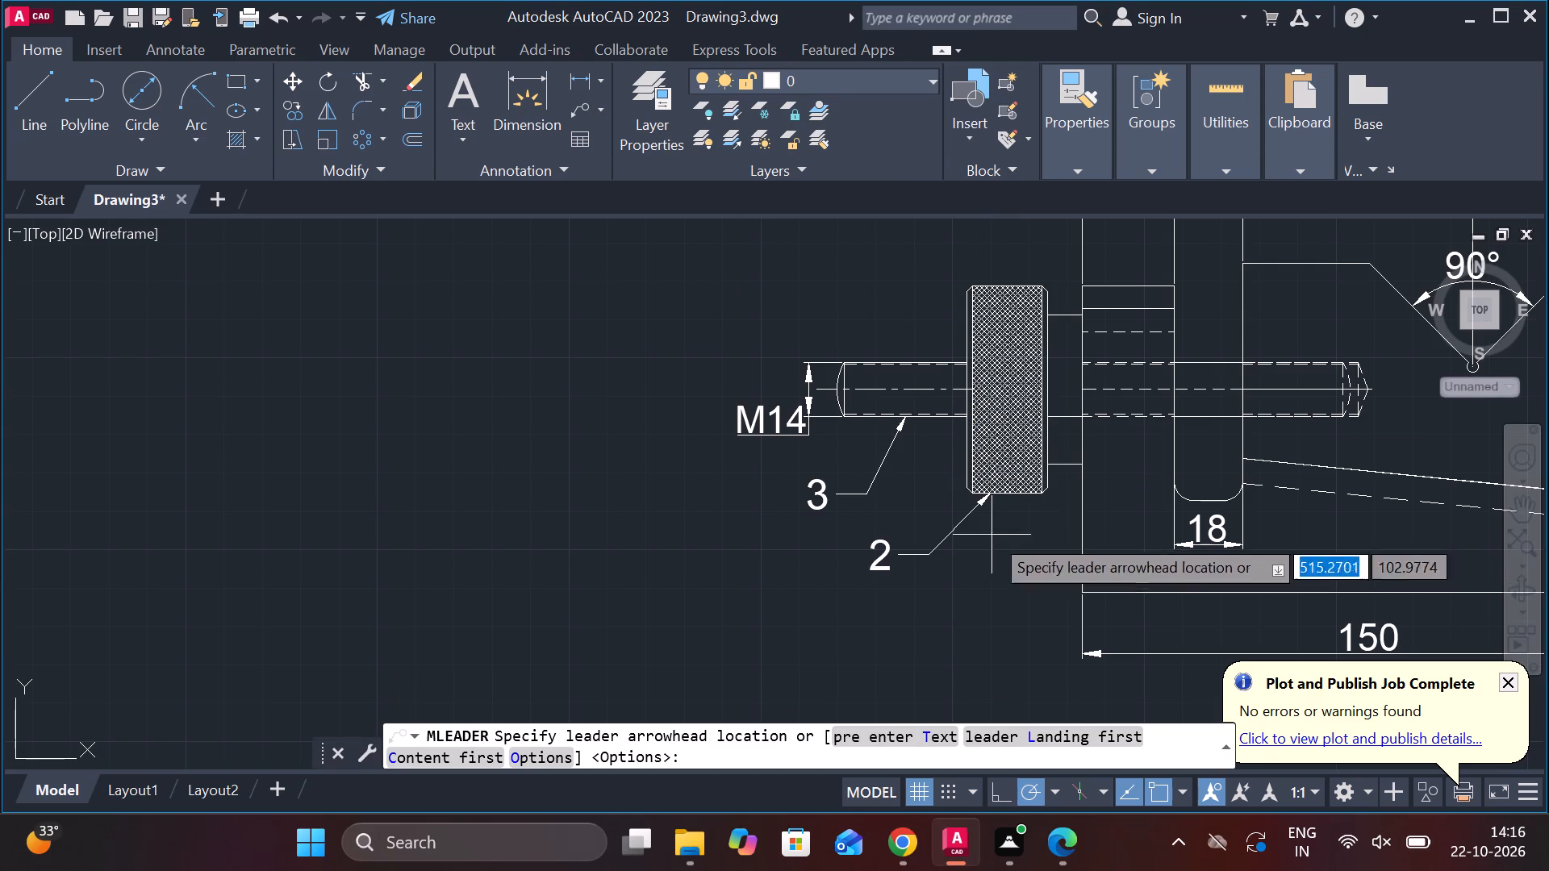
pyautogui.click(1125, 565)
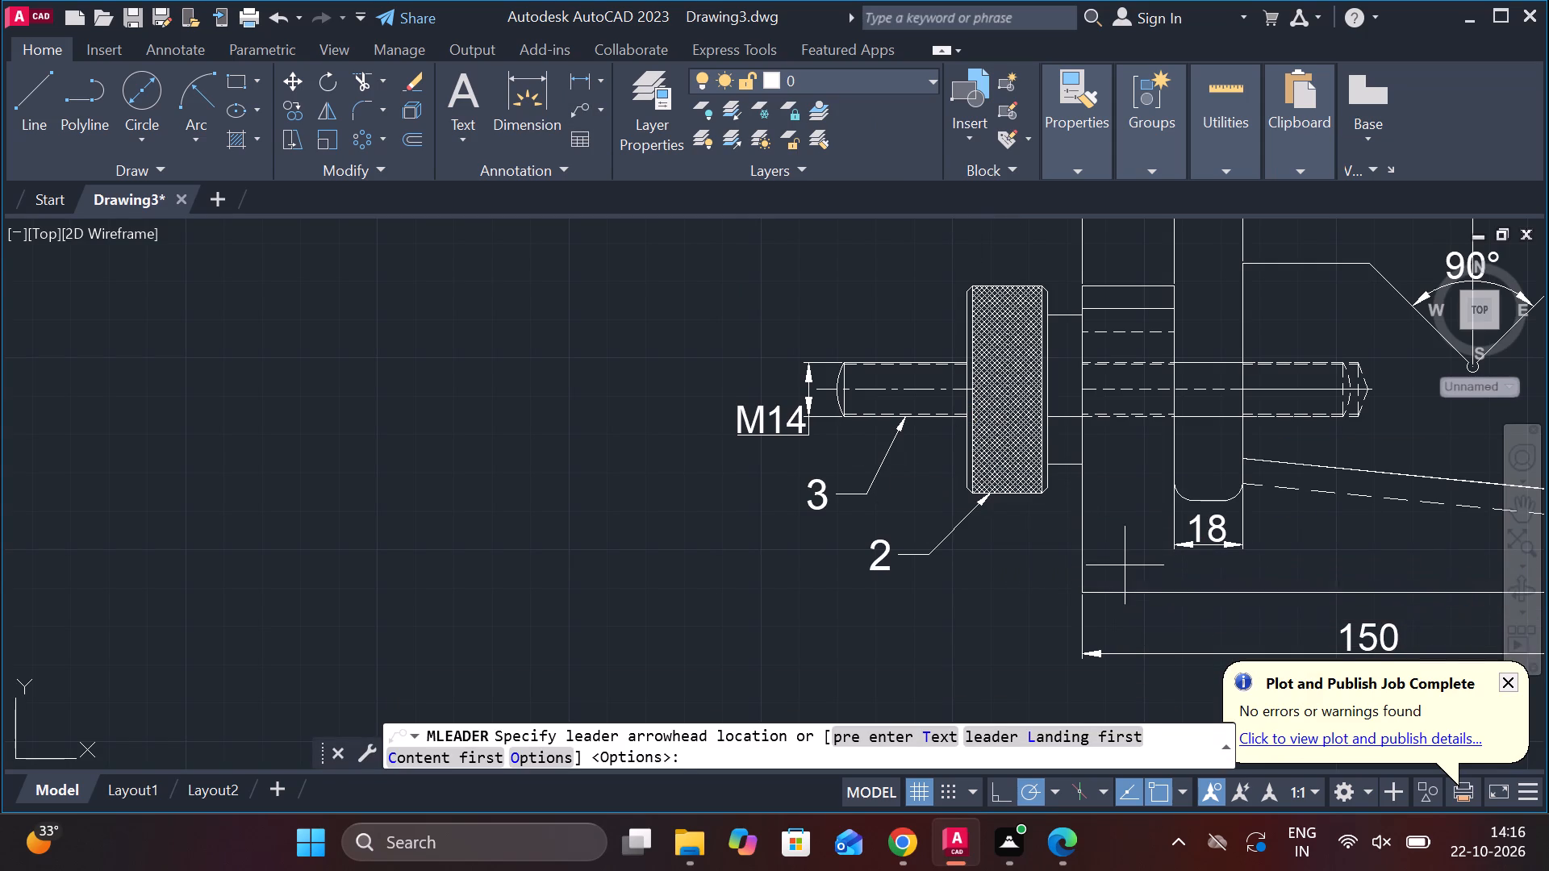
pyautogui.scroll(1, 963, 648)
pyautogui.moveTo(969, 650); pyautogui.dragTo(960, 542, button='middle')
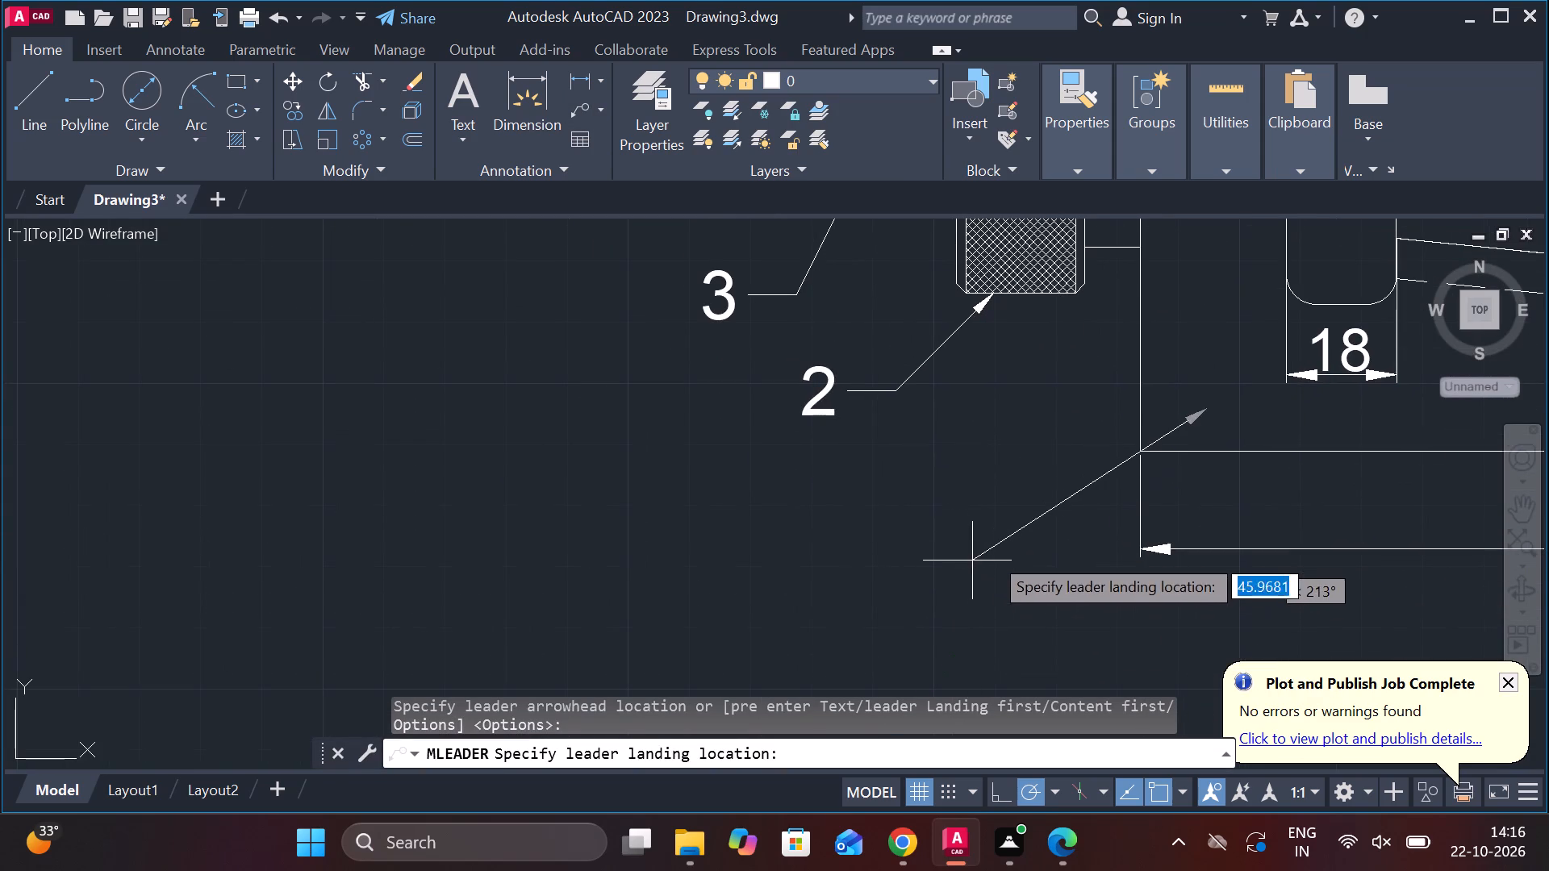
pyautogui.click(1004, 545)
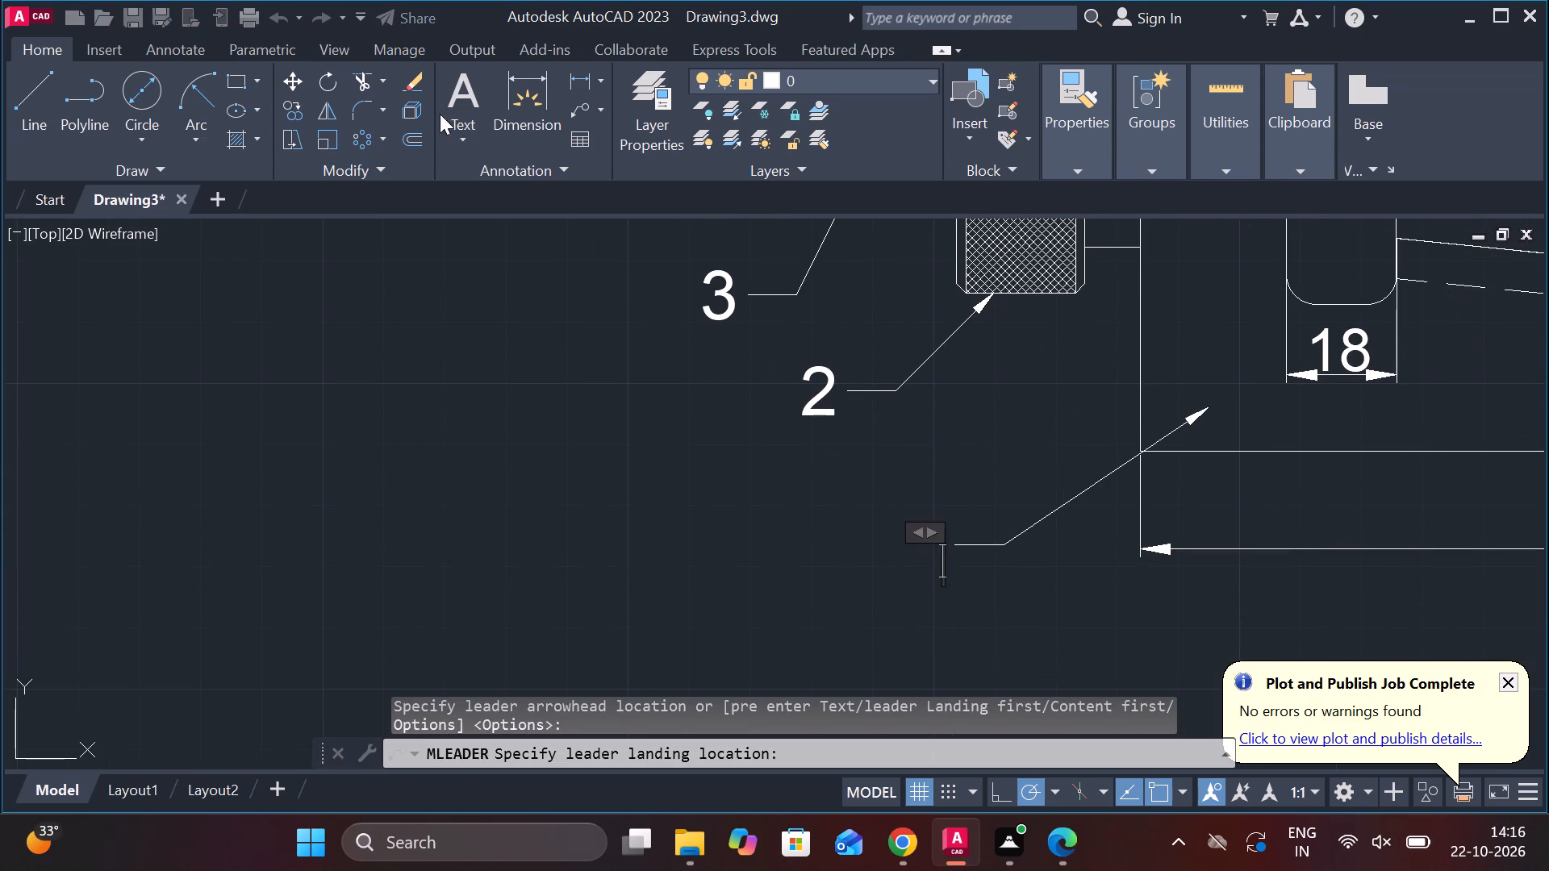
pyautogui.moveTo(228, 107); pyautogui.dragTo(180, 106)
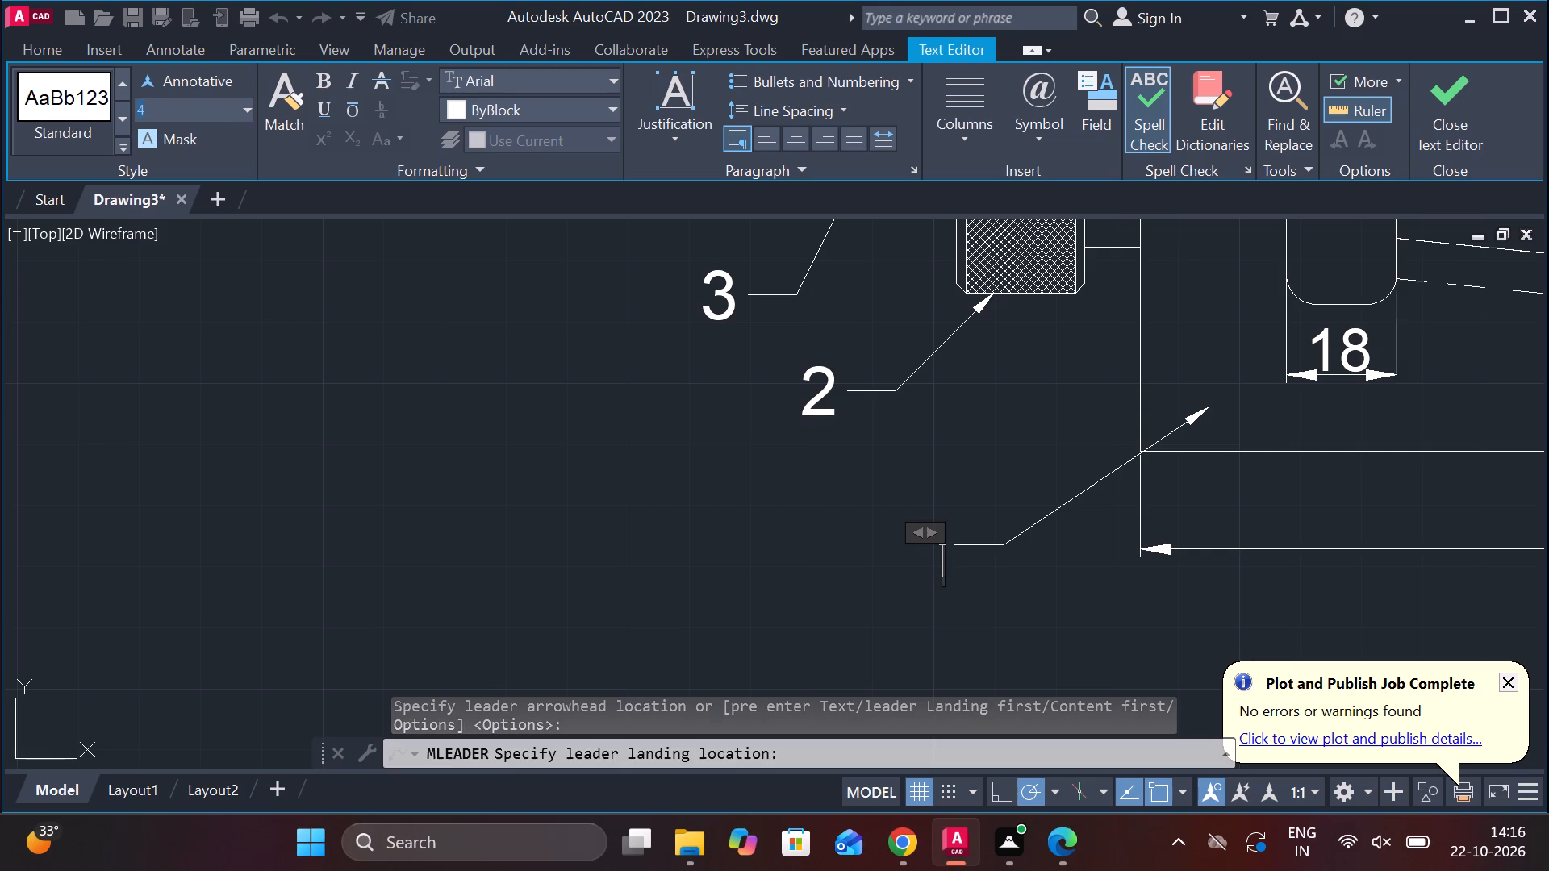
pyautogui.press('8')
pyautogui.press('Return')
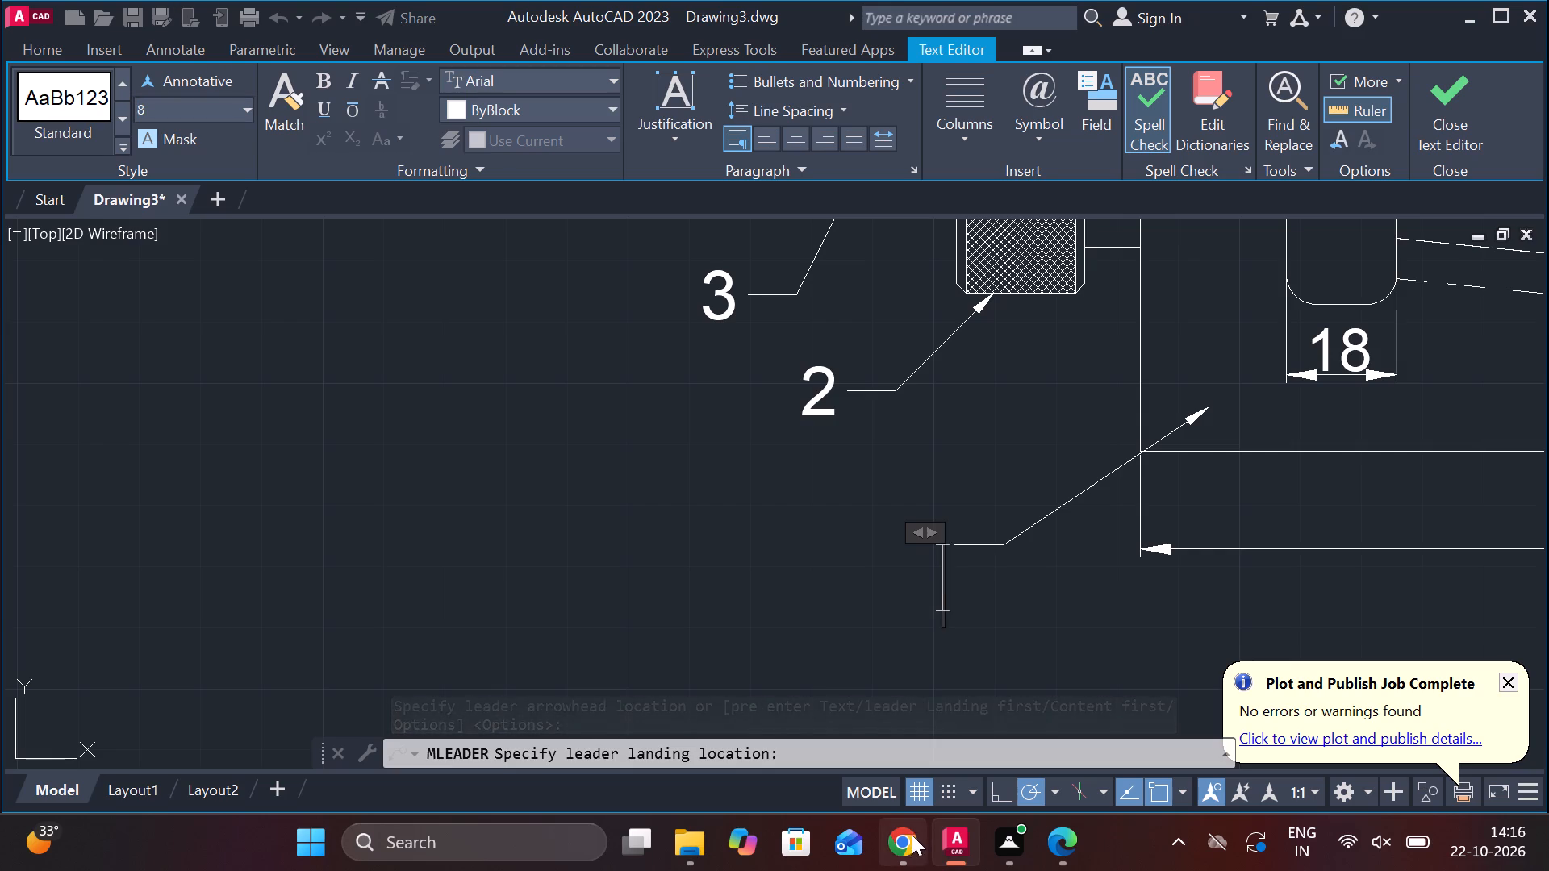
pyautogui.press('1')
pyautogui.click(1451, 103)
# Add a multileader labelled "4" at text height 7 pointing inside the assembly's V-block, with its landing beyond its upper-right corner.
pyautogui.scroll(-2, 1029, 410)
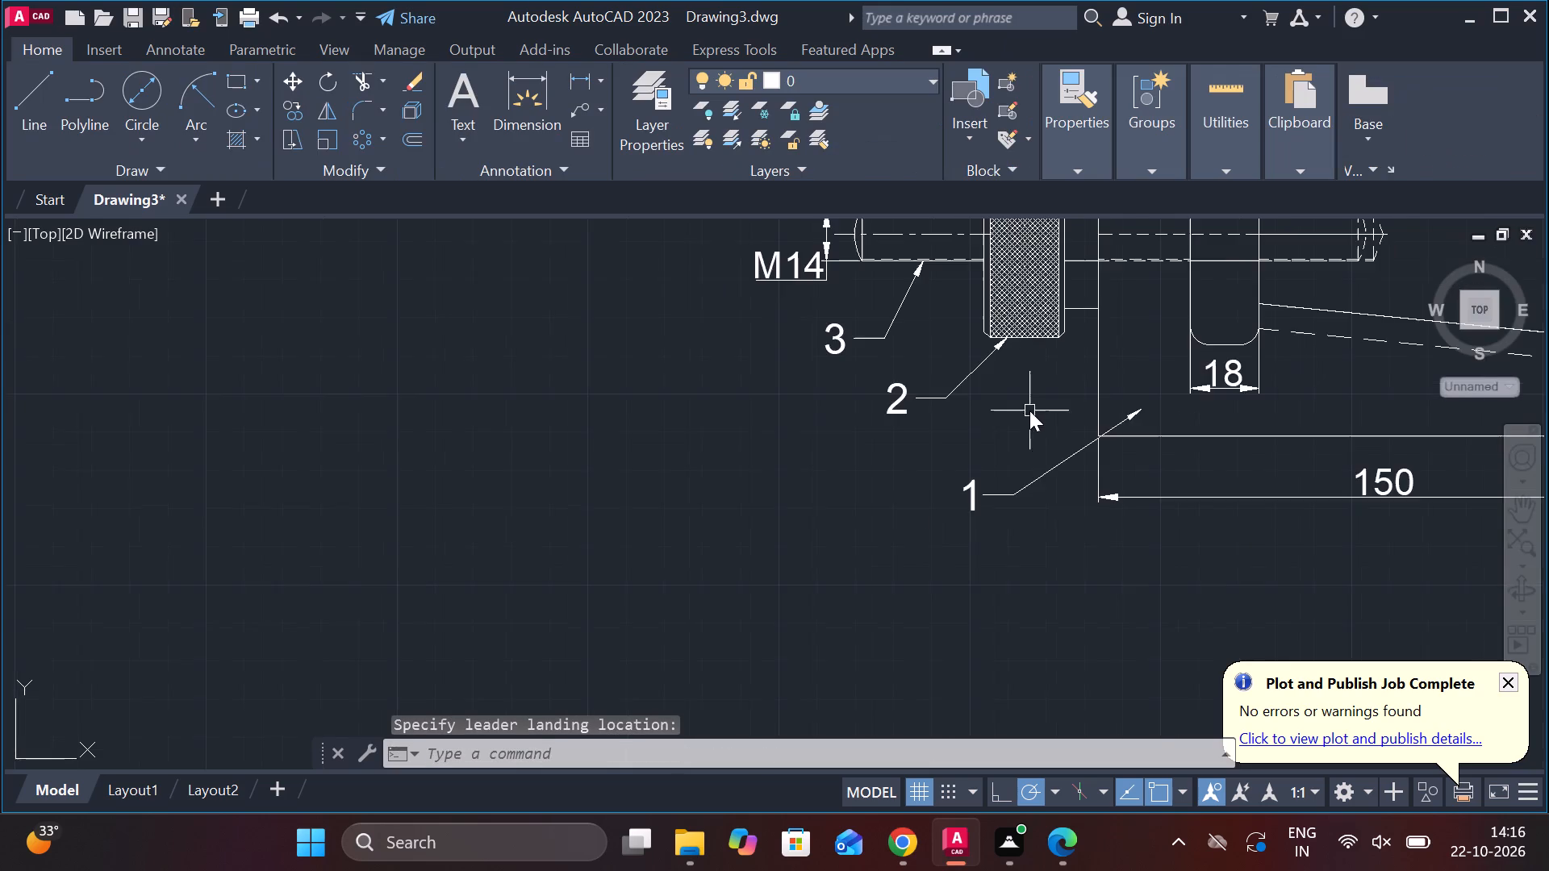
pyautogui.moveTo(1159, 426); pyautogui.dragTo(370, 523, button='middle')
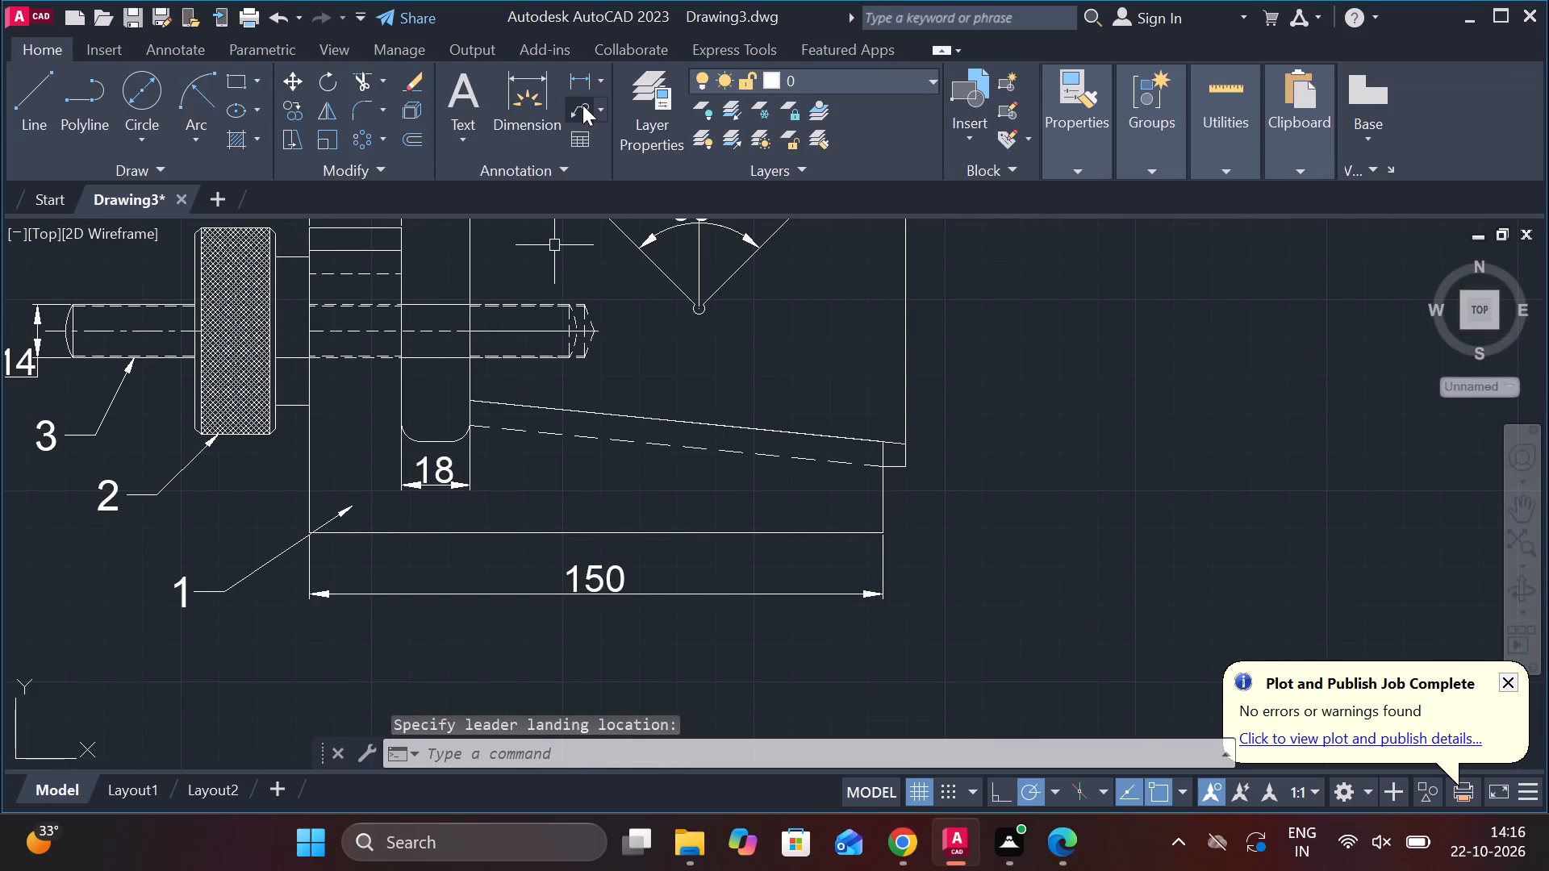
pyautogui.click(582, 105)
pyautogui.click(837, 325)
pyautogui.moveTo(886, 372); pyautogui.dragTo(758, 504, button='middle')
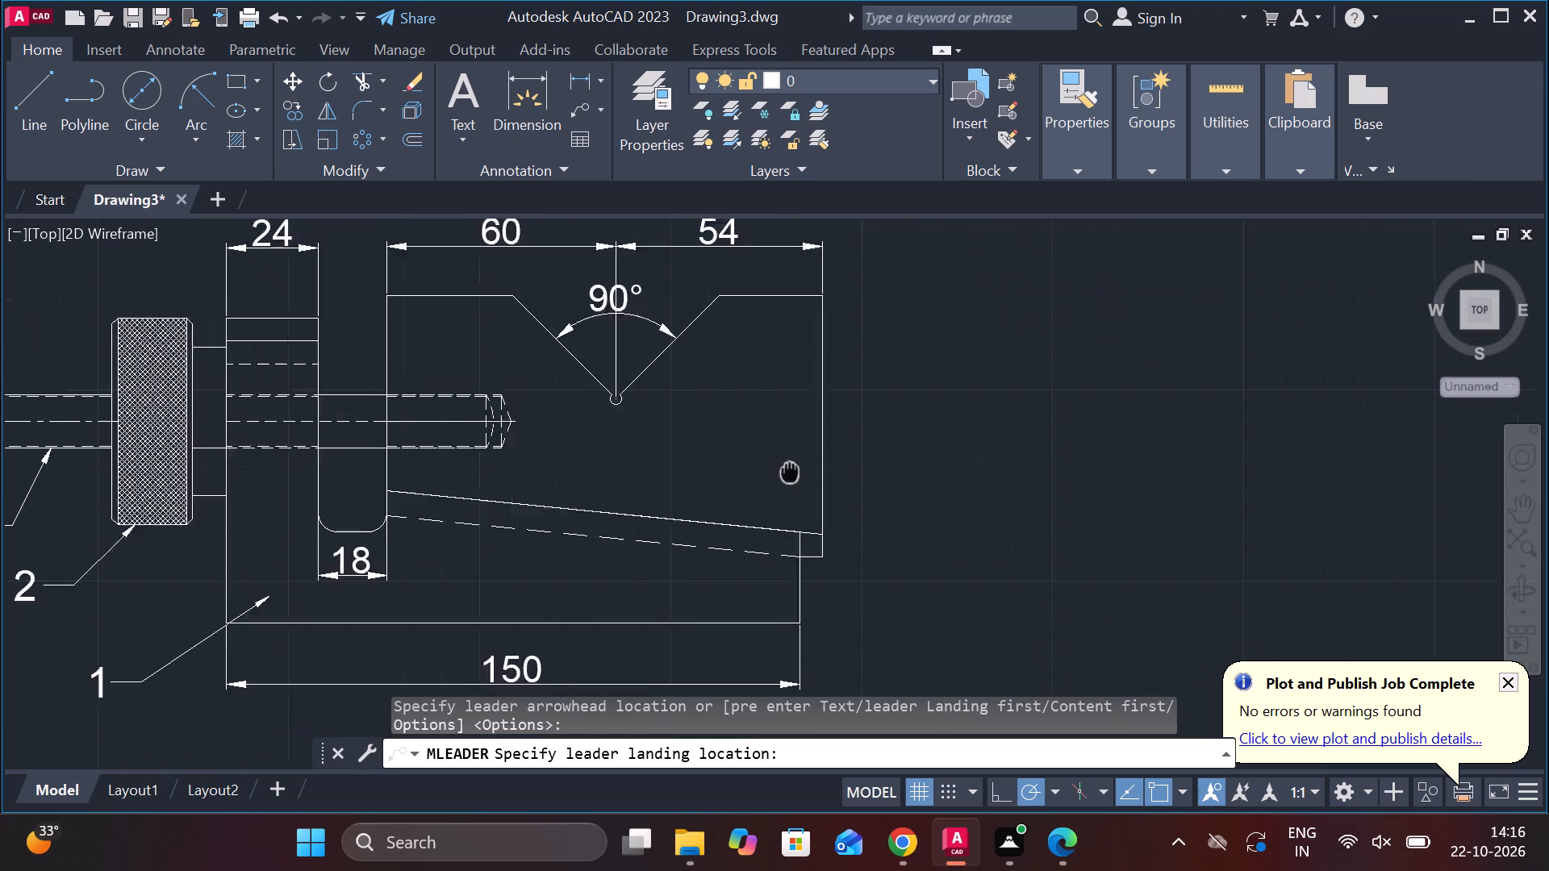
pyautogui.moveTo(758, 504); pyautogui.dragTo(754, 506, button='middle')
pyautogui.click(865, 325)
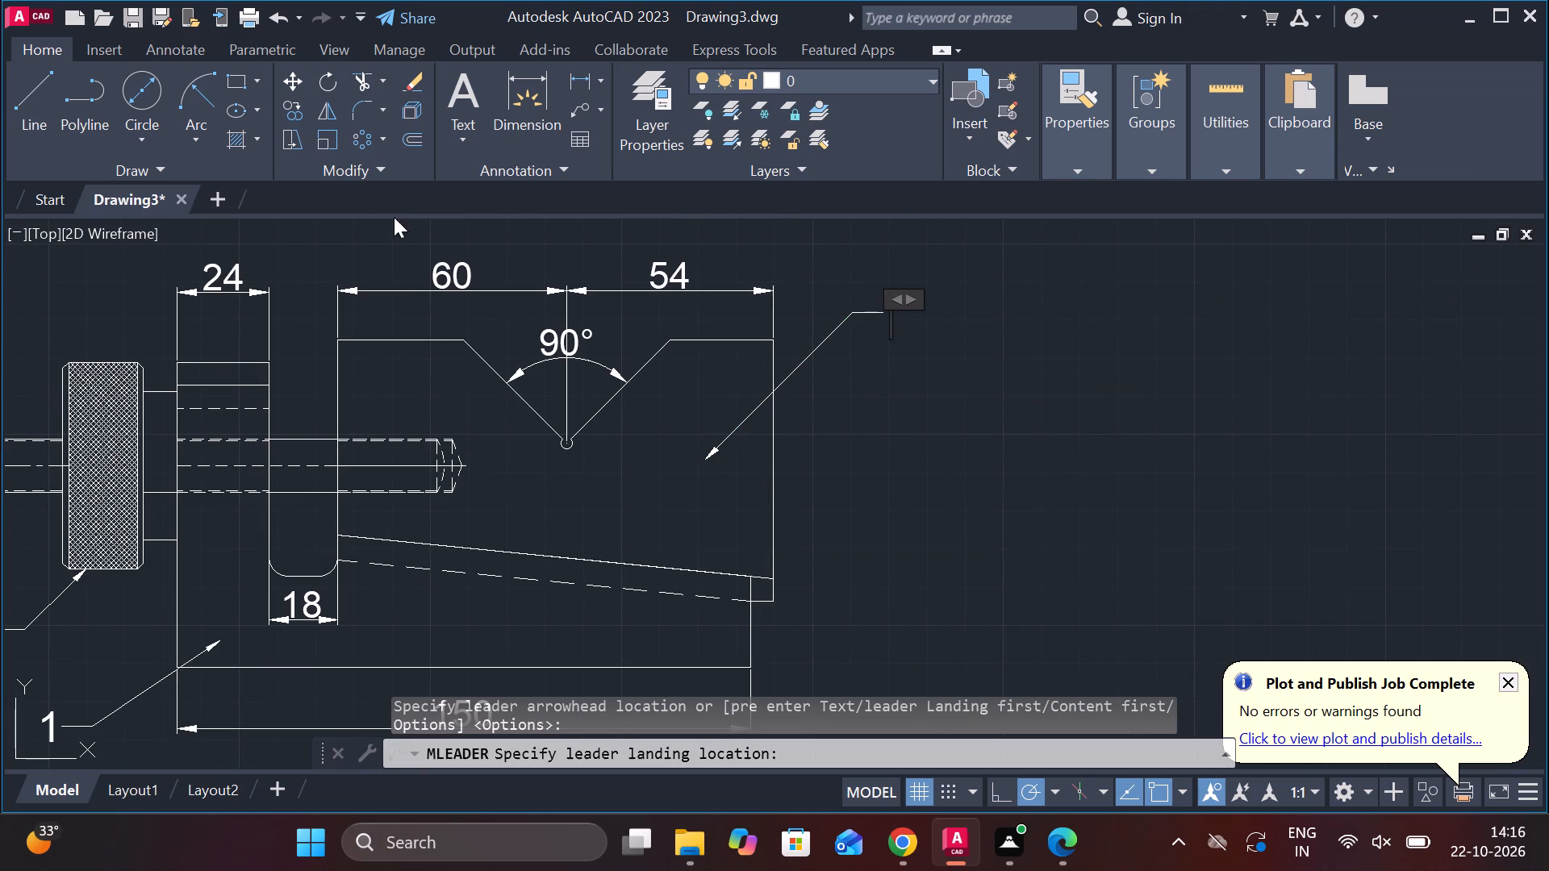
pyautogui.moveTo(169, 104); pyautogui.dragTo(99, 95)
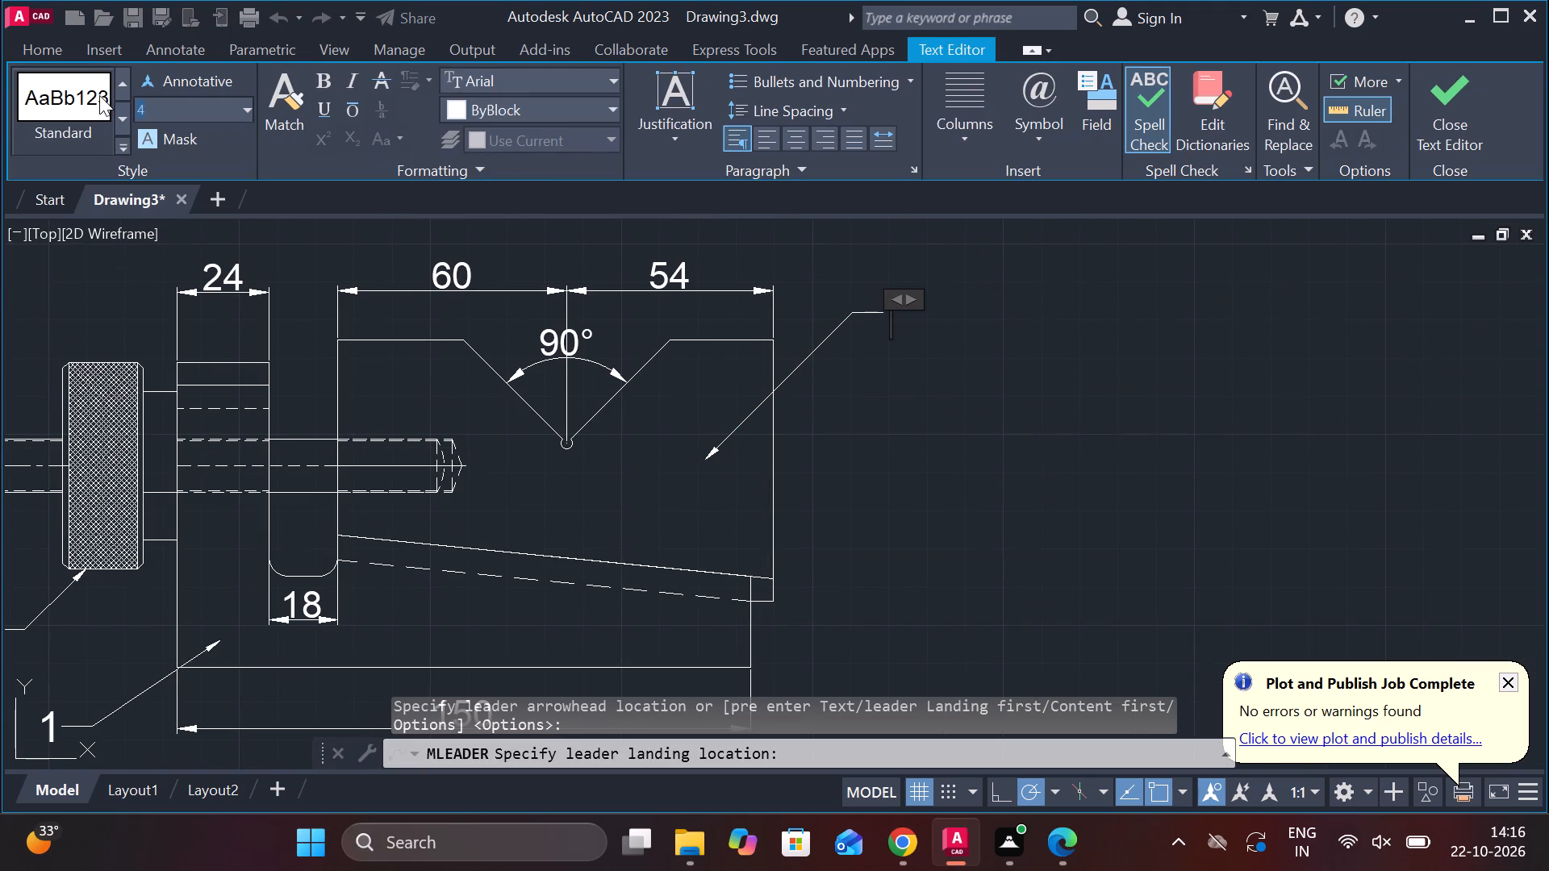
pyautogui.press('7')
pyautogui.press('Return')
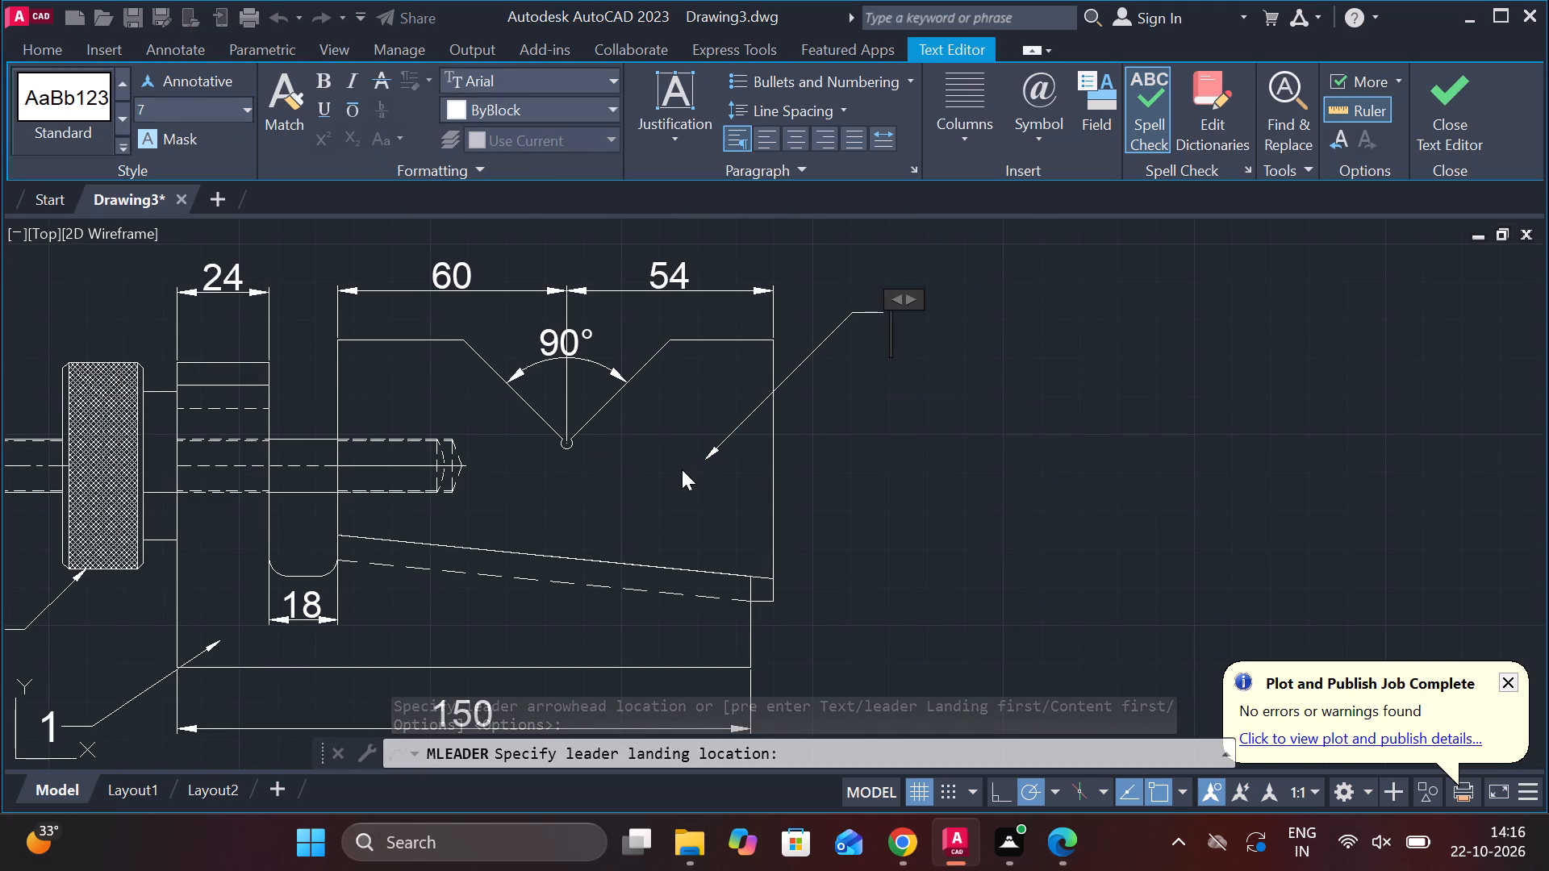
pyautogui.press('4')
pyautogui.click(1434, 111)
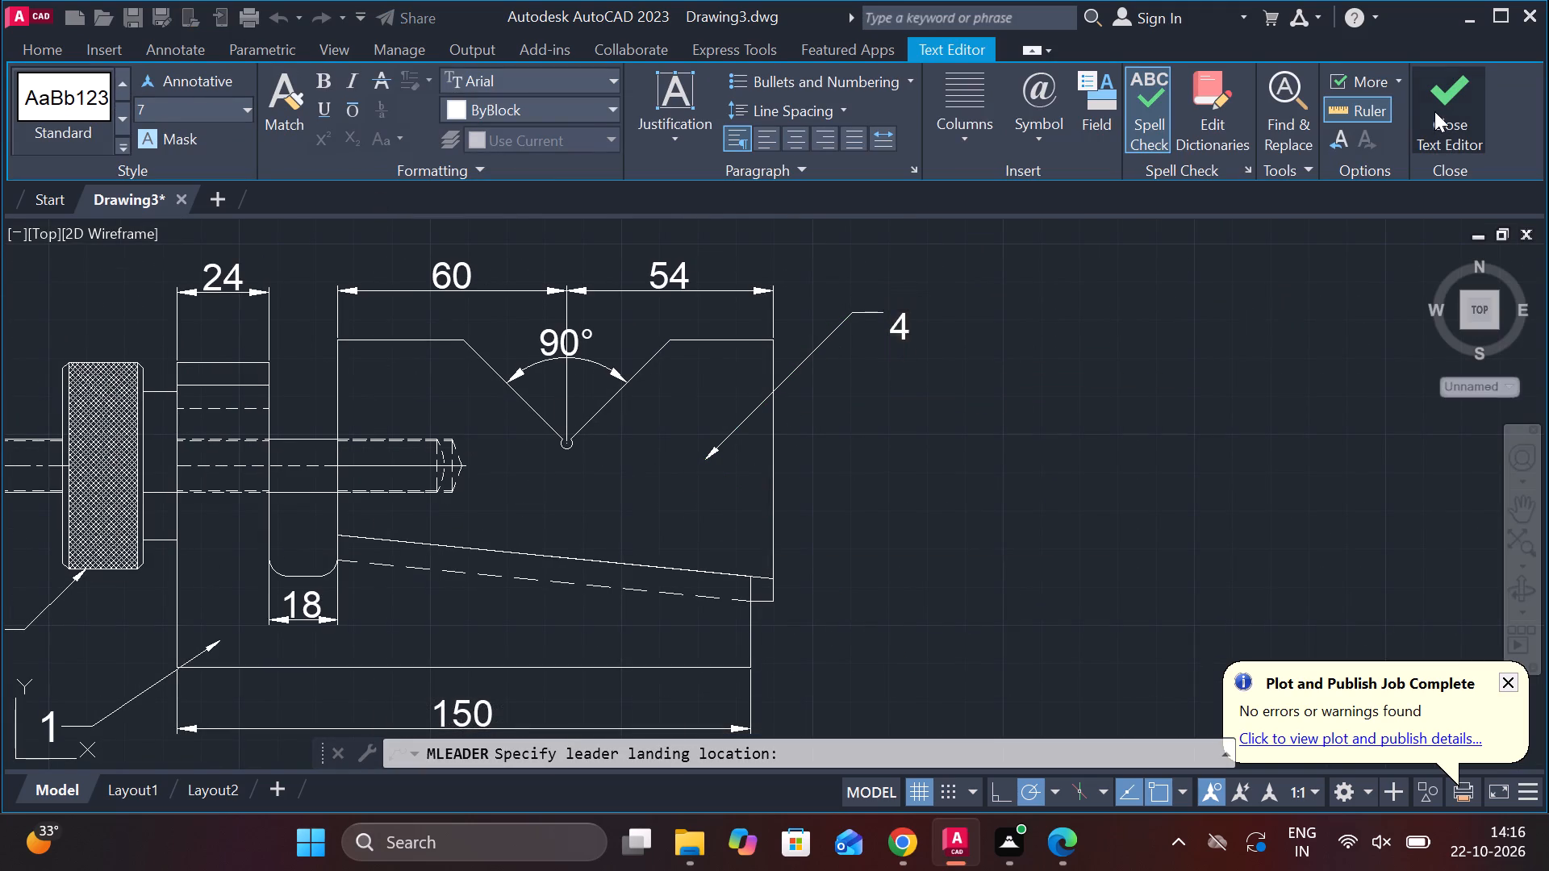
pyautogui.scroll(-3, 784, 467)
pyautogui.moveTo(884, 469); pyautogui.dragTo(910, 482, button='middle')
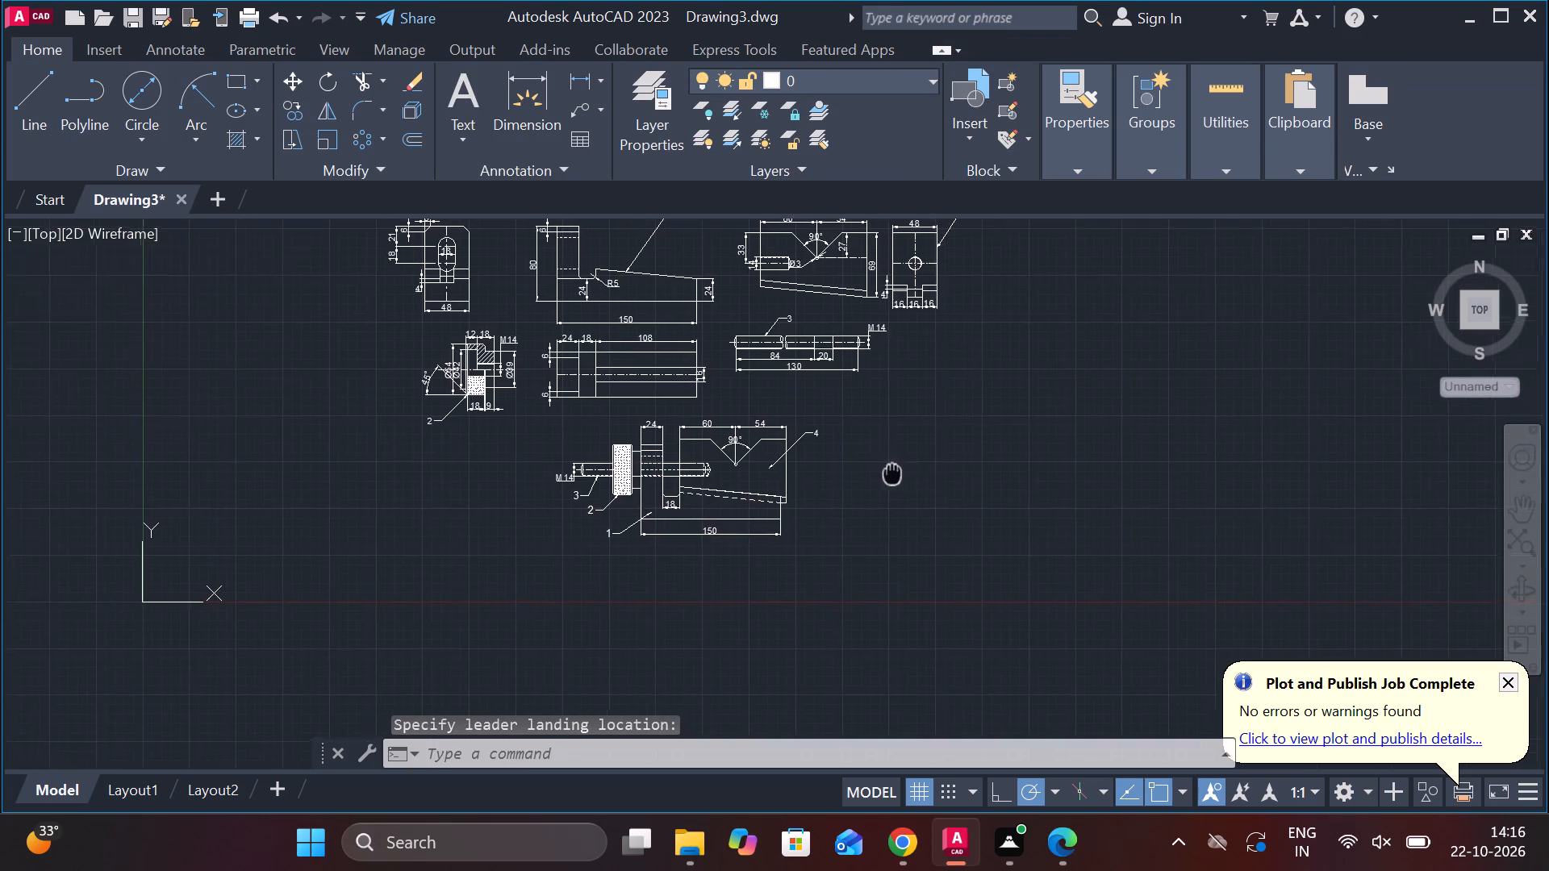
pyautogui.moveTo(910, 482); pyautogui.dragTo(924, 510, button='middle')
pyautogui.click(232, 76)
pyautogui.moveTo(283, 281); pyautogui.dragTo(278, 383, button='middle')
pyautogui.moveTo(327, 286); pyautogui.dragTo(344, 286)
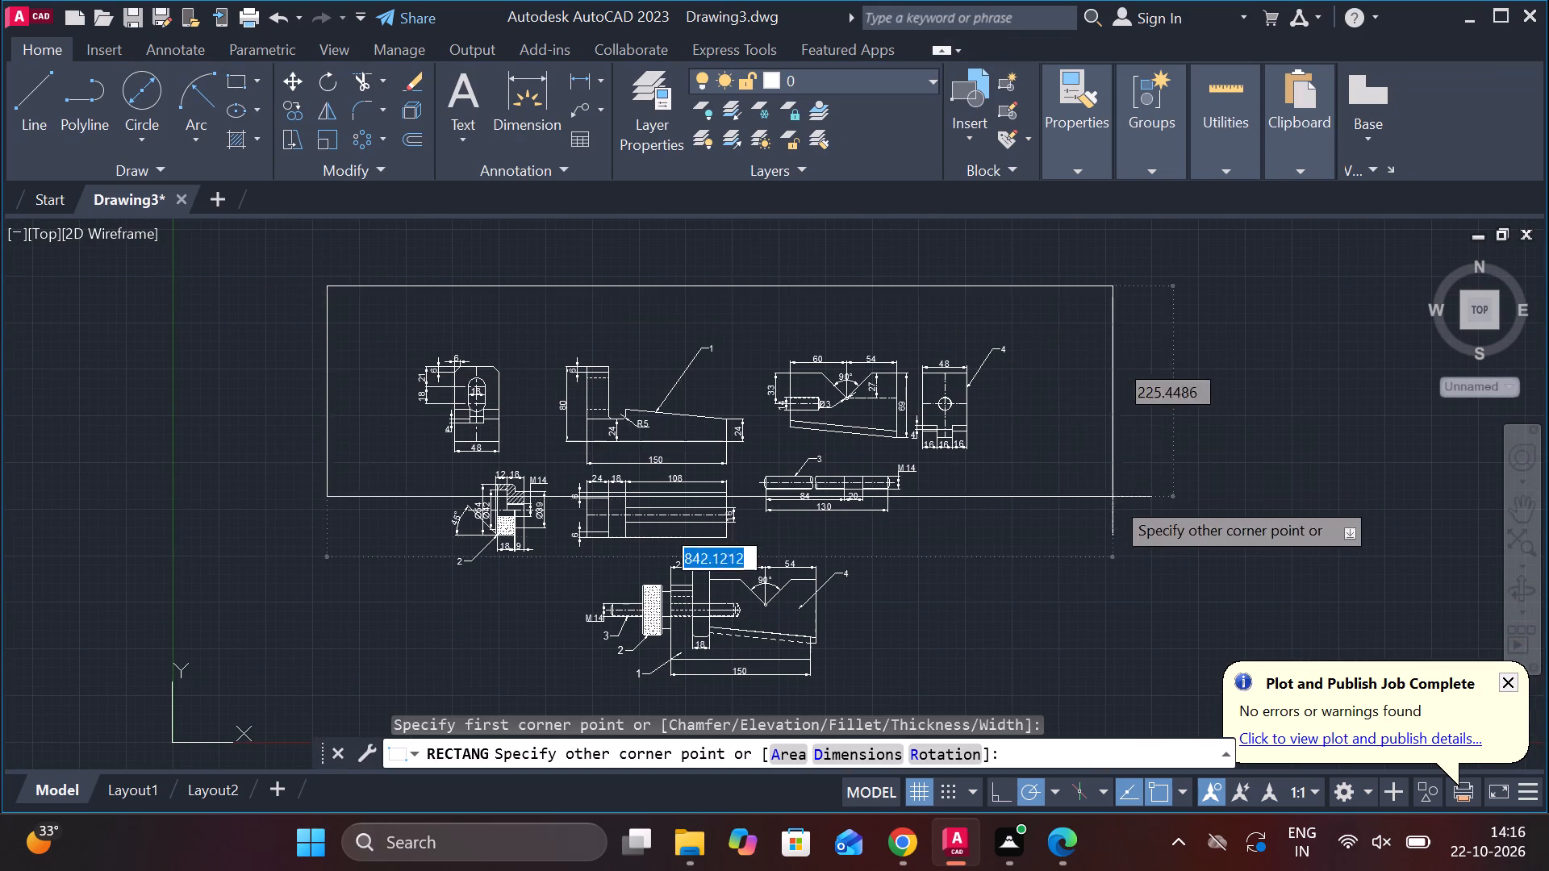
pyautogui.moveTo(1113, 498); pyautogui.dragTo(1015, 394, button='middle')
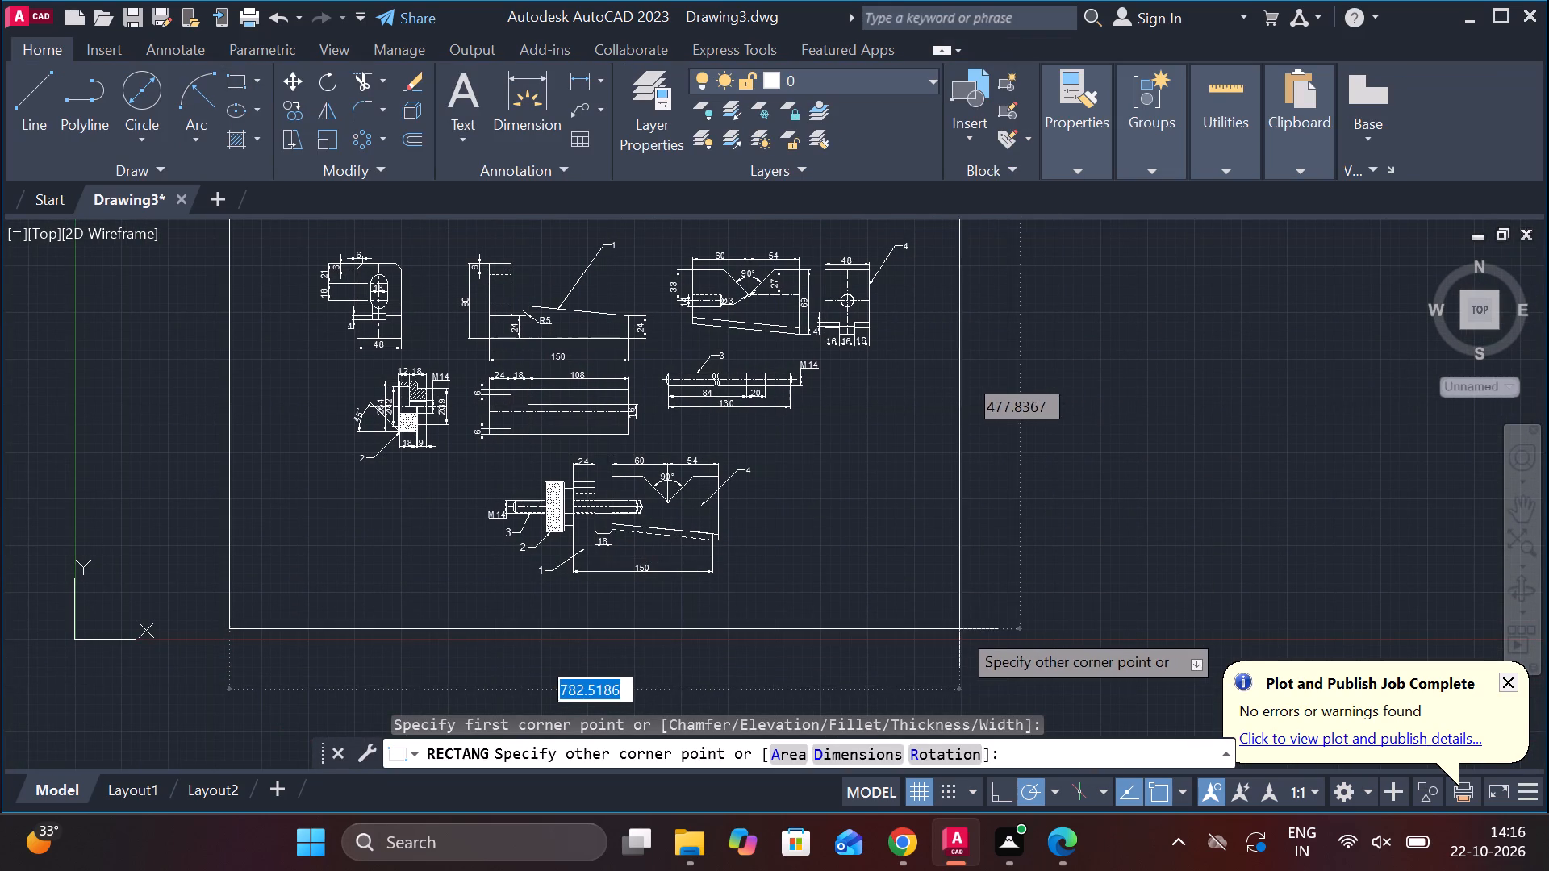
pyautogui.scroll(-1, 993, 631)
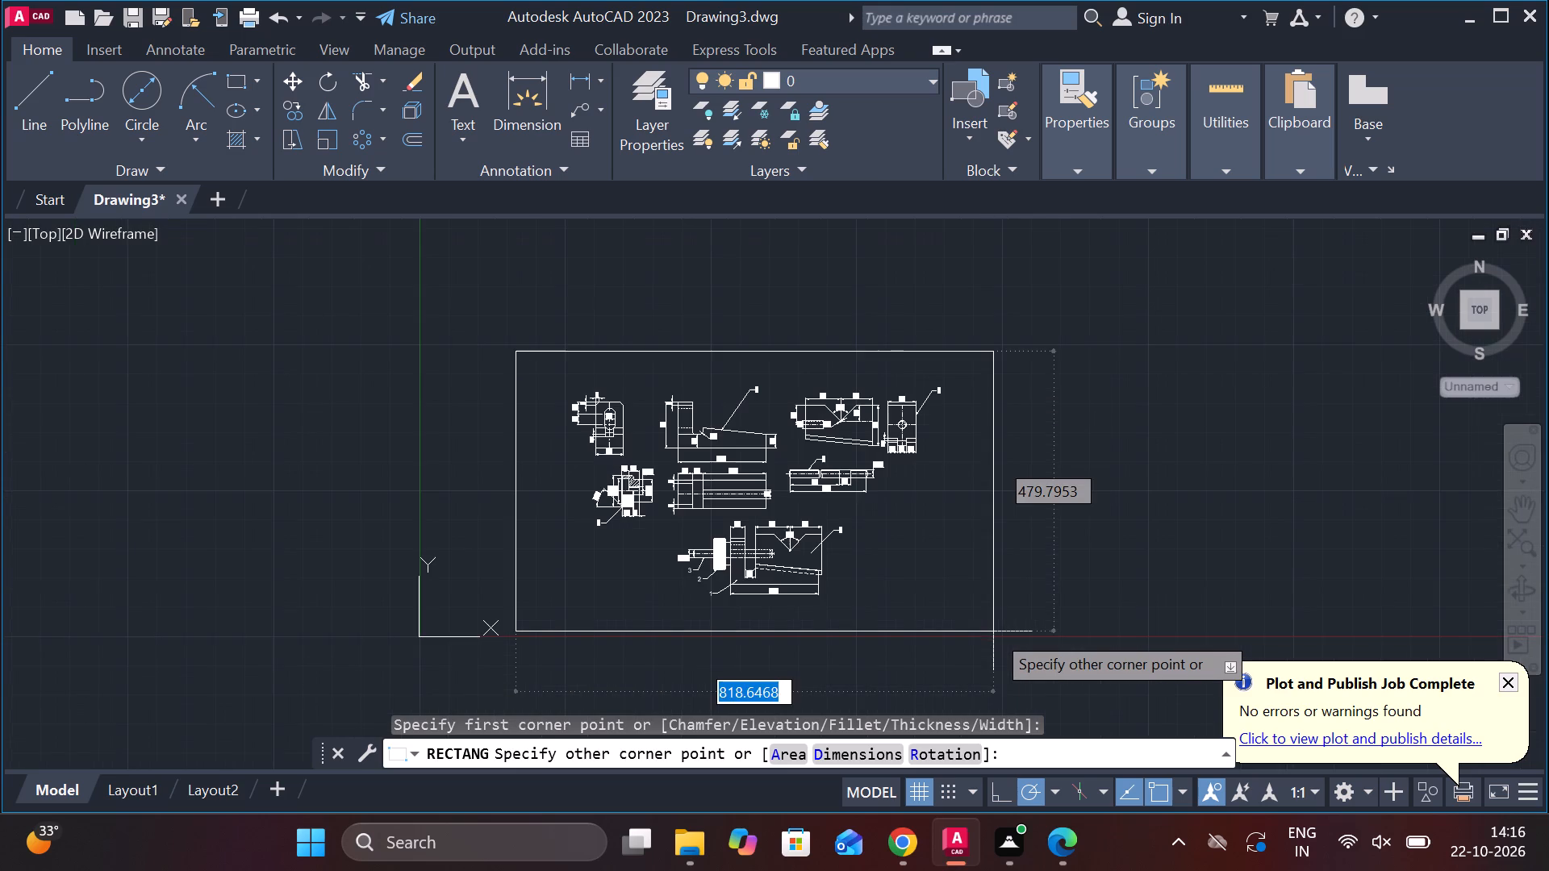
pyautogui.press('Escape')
# Draw a rectangular border about 737 by 474 around all part views and the assembly view.
pyautogui.click(244, 78)
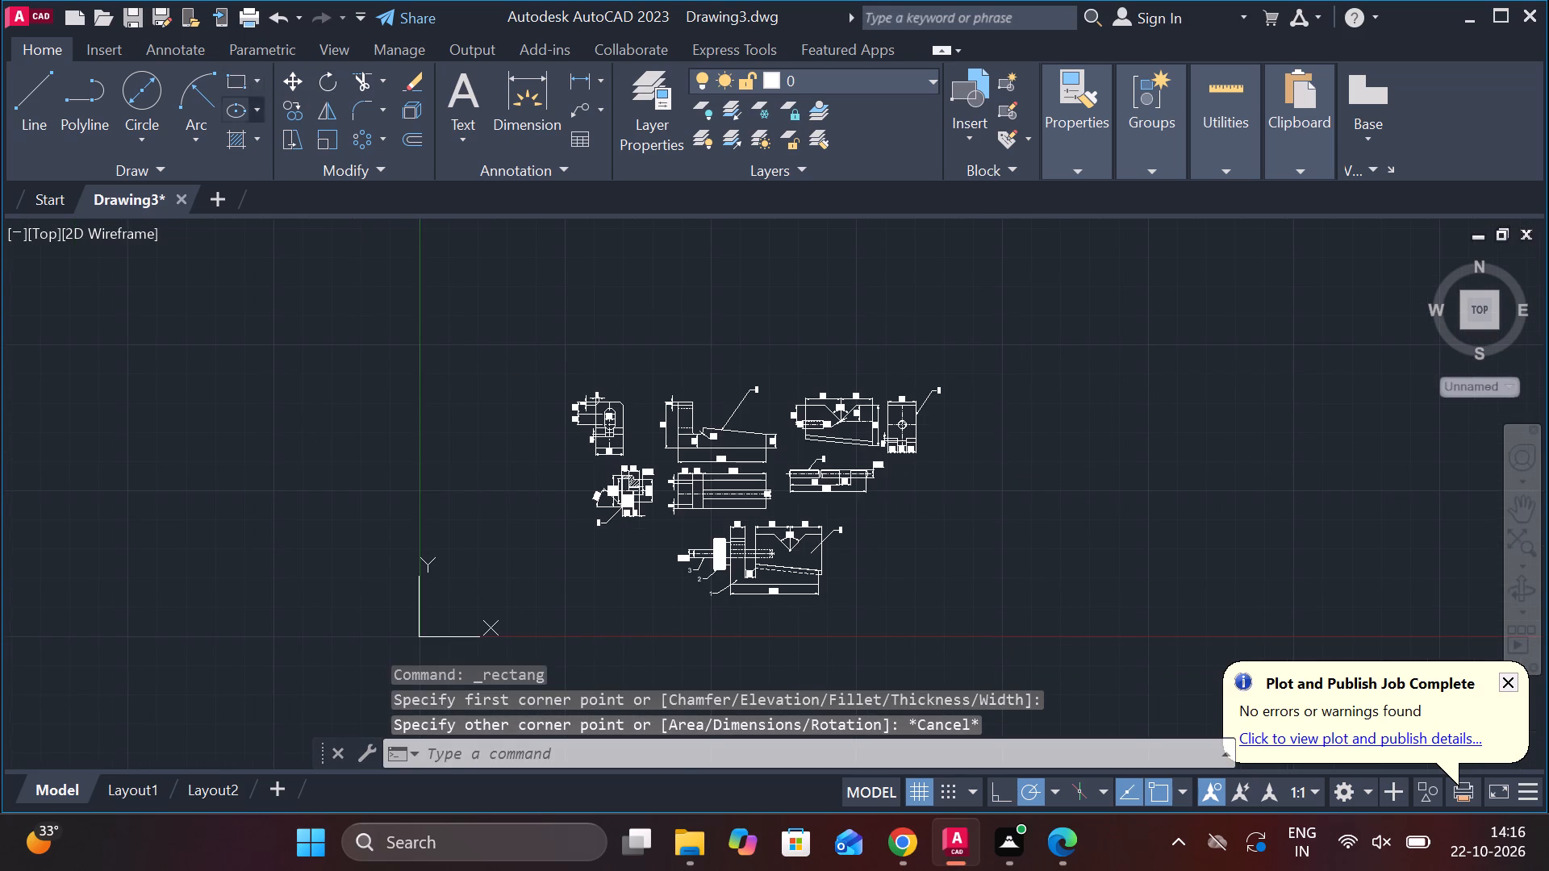
pyautogui.click(546, 345)
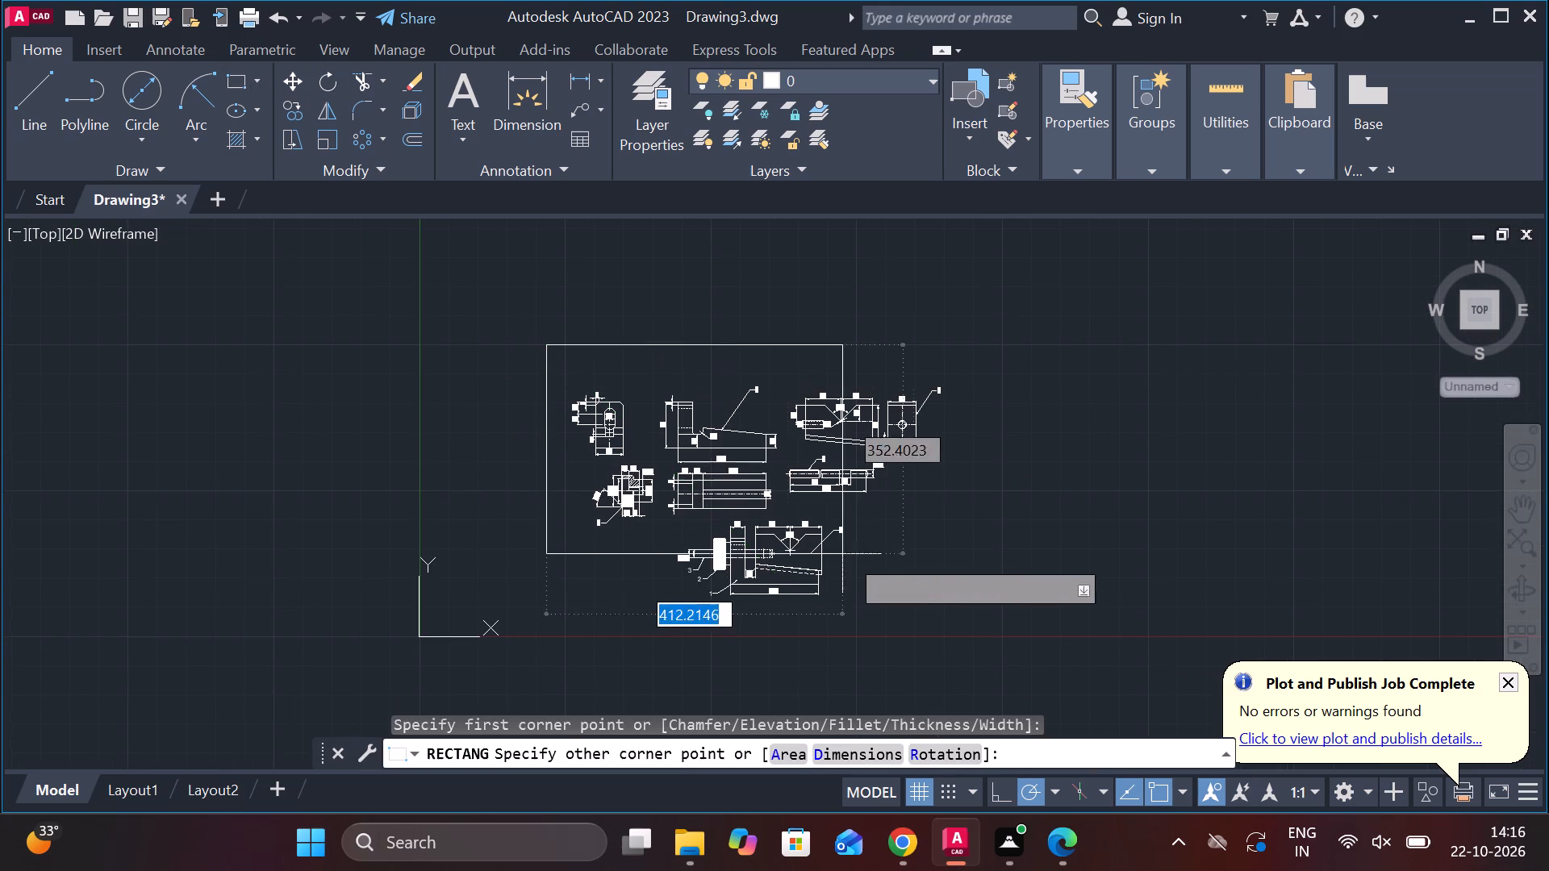
pyautogui.click(976, 622)
# Add the multiline text title "CLAMPING DEVICE" at height 10 just inside the border's top edge, narrowing its text box to fit.
pyautogui.scroll(1, 784, 431)
pyautogui.moveTo(801, 431); pyautogui.dragTo(858, 573, button='middle')
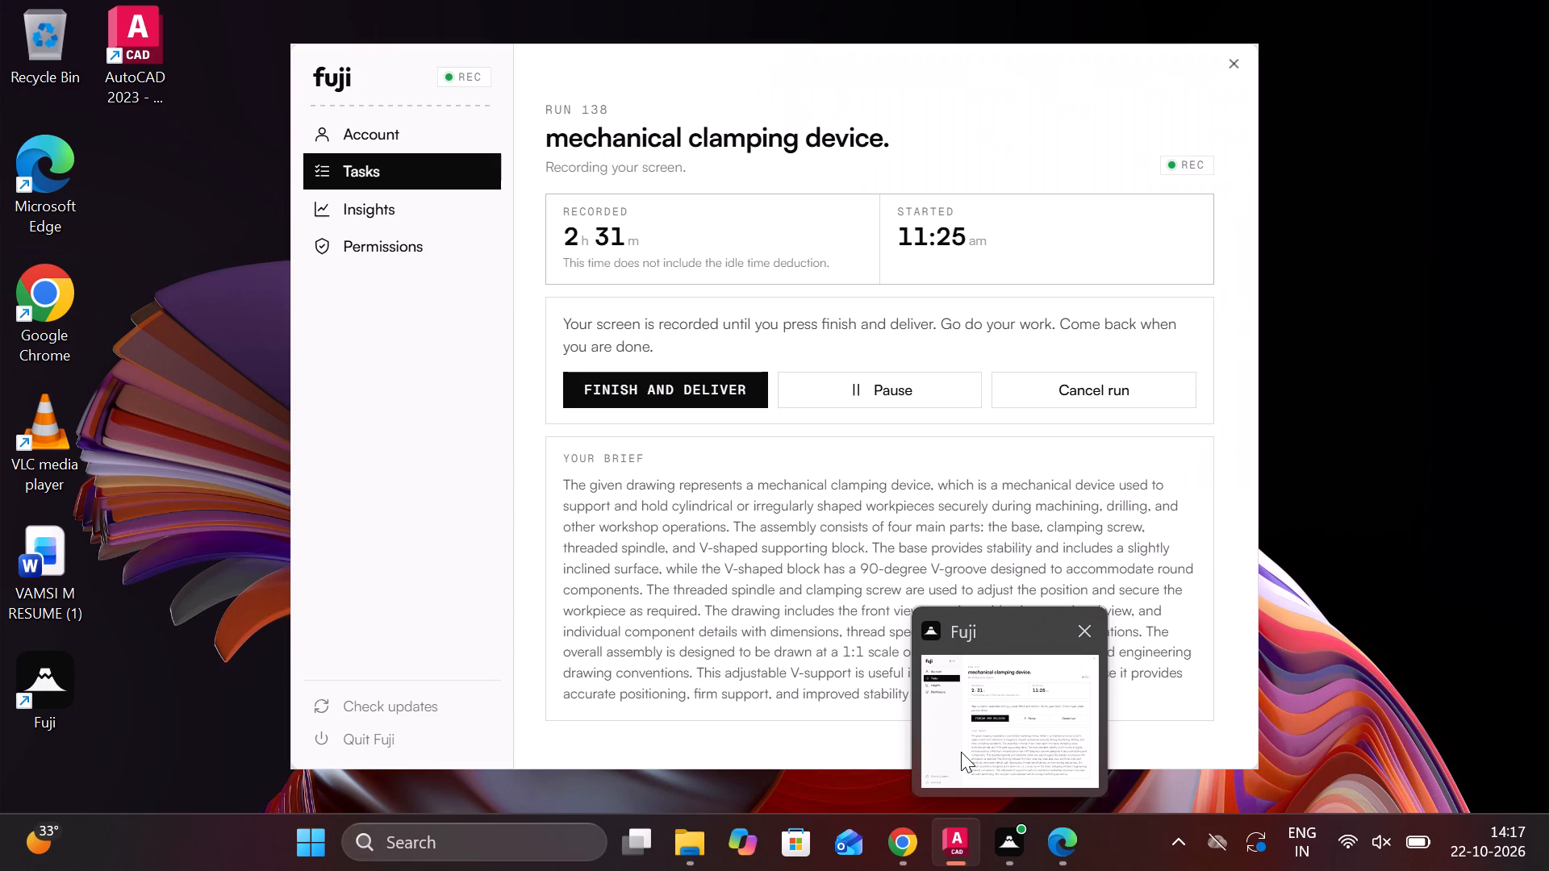
pyautogui.scroll(2, 583, 488)
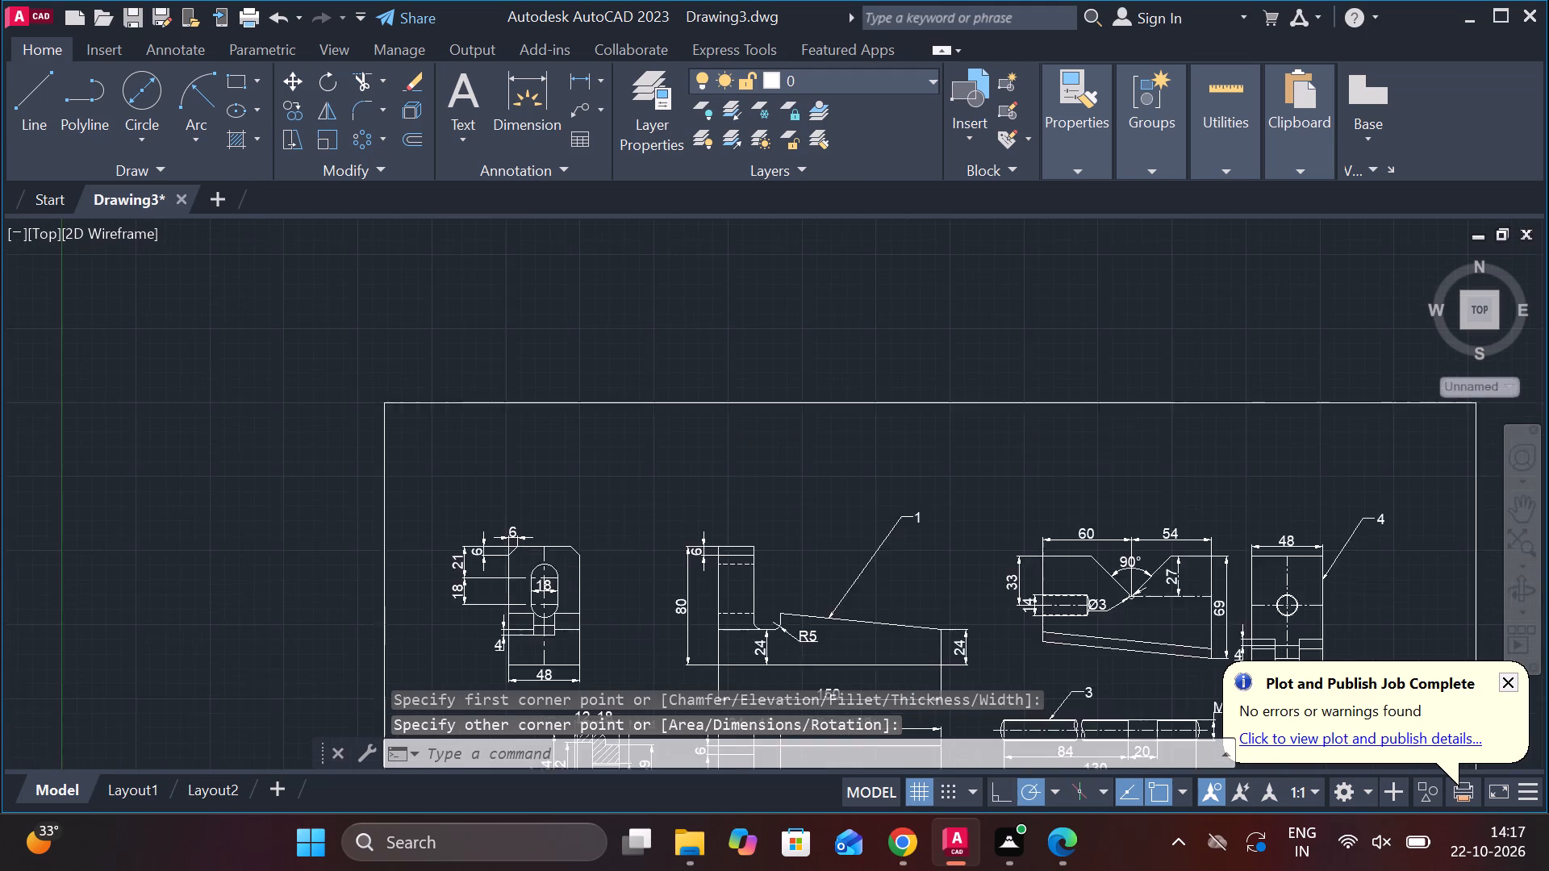
pyautogui.write('MT')
pyautogui.press('space')
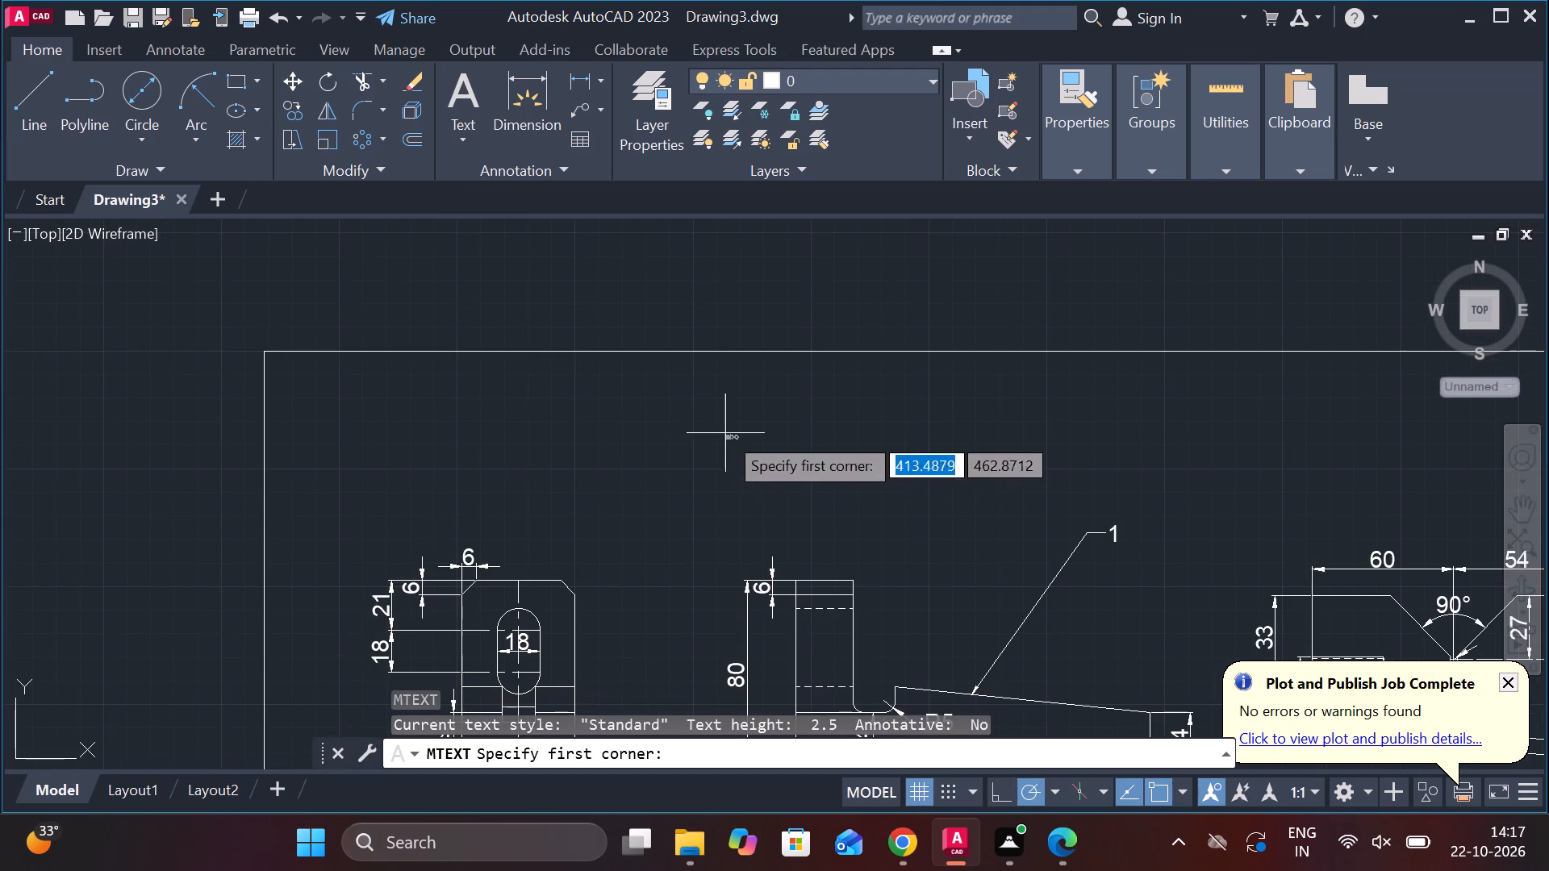
pyautogui.click(709, 398)
pyautogui.click(1246, 435)
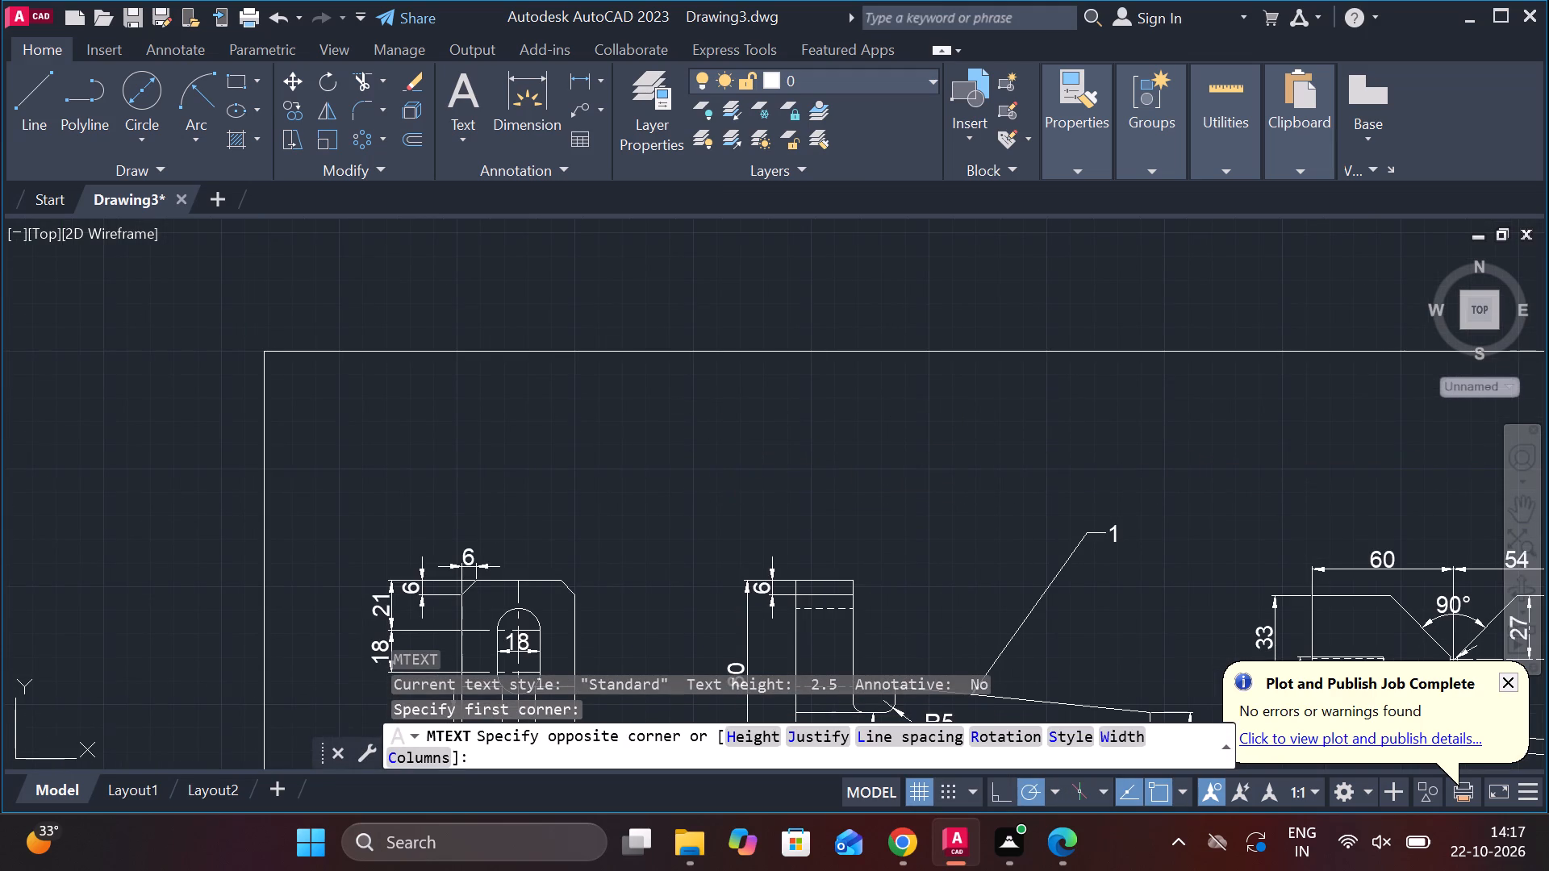
pyautogui.moveTo(168, 115); pyautogui.dragTo(115, 110)
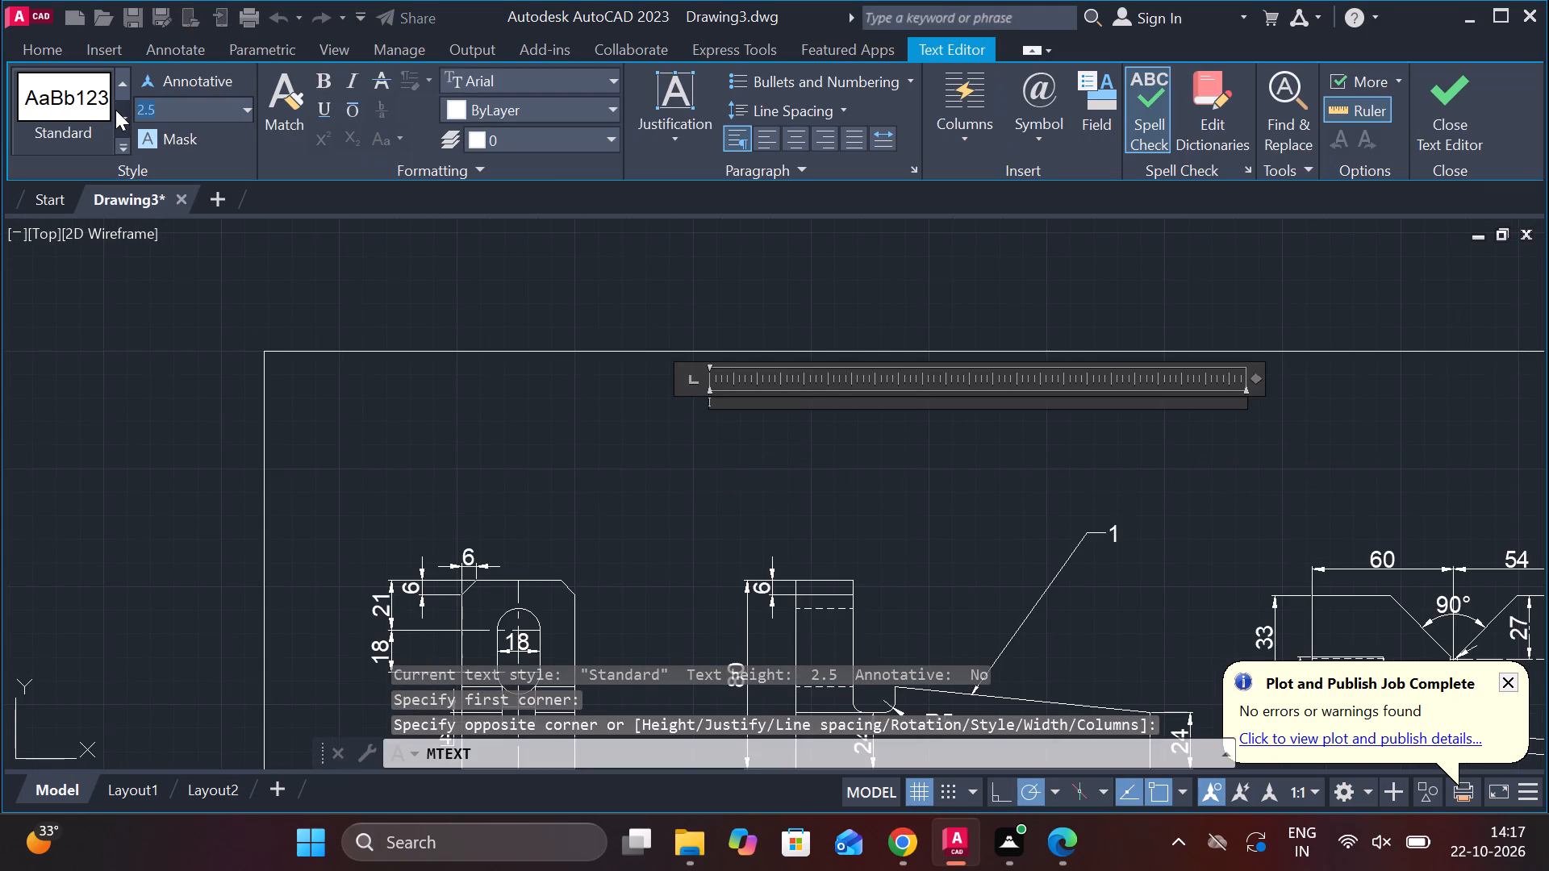
pyautogui.write('10')
pyautogui.press('Return')
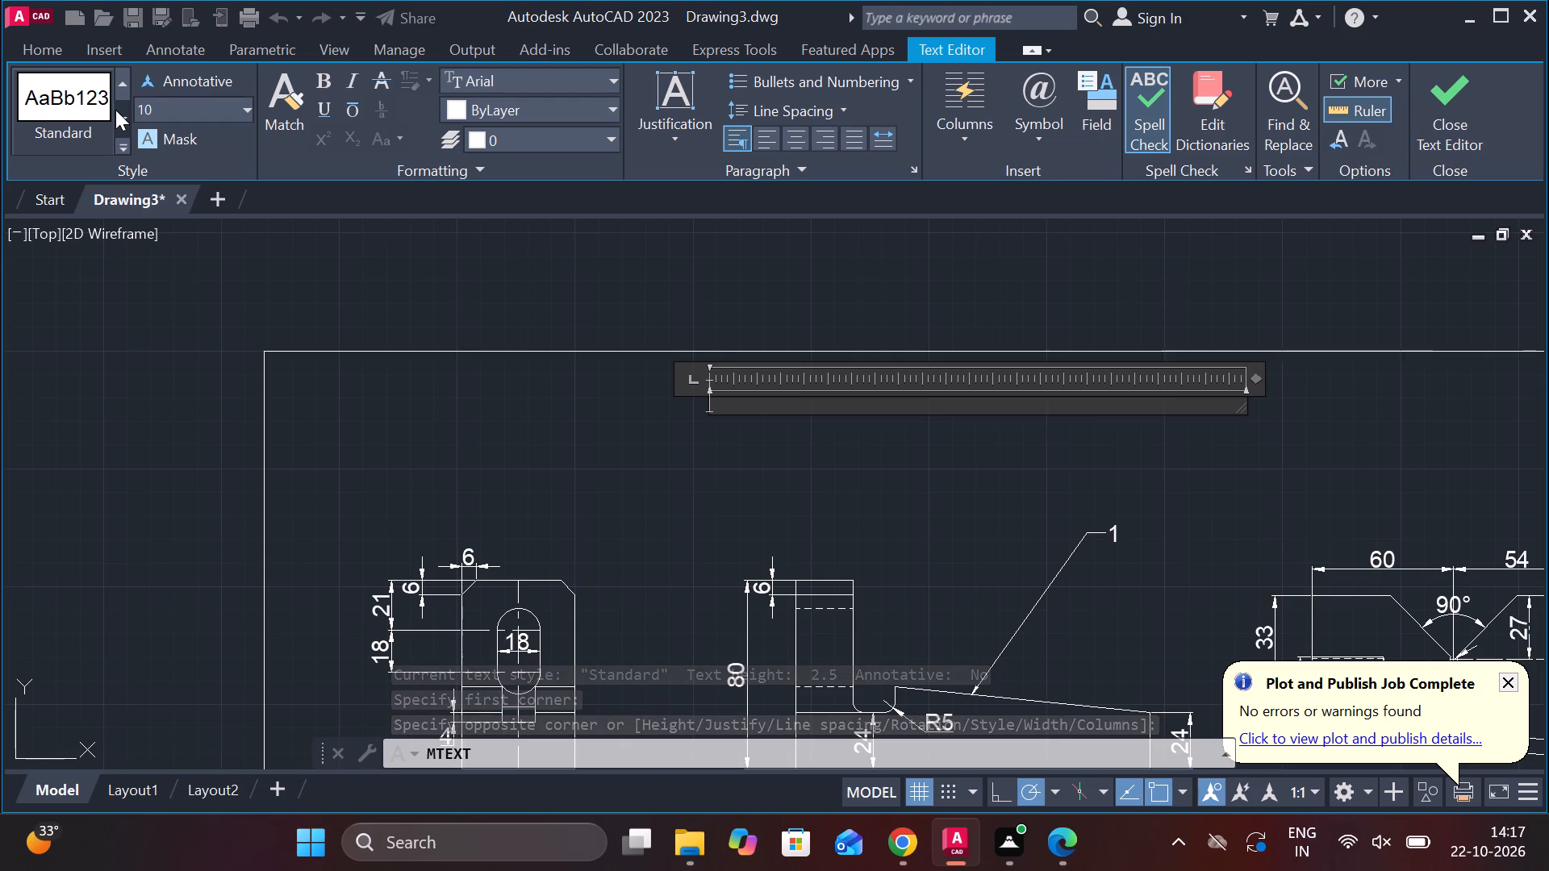
pyautogui.write('CLAMPING DEVICE')
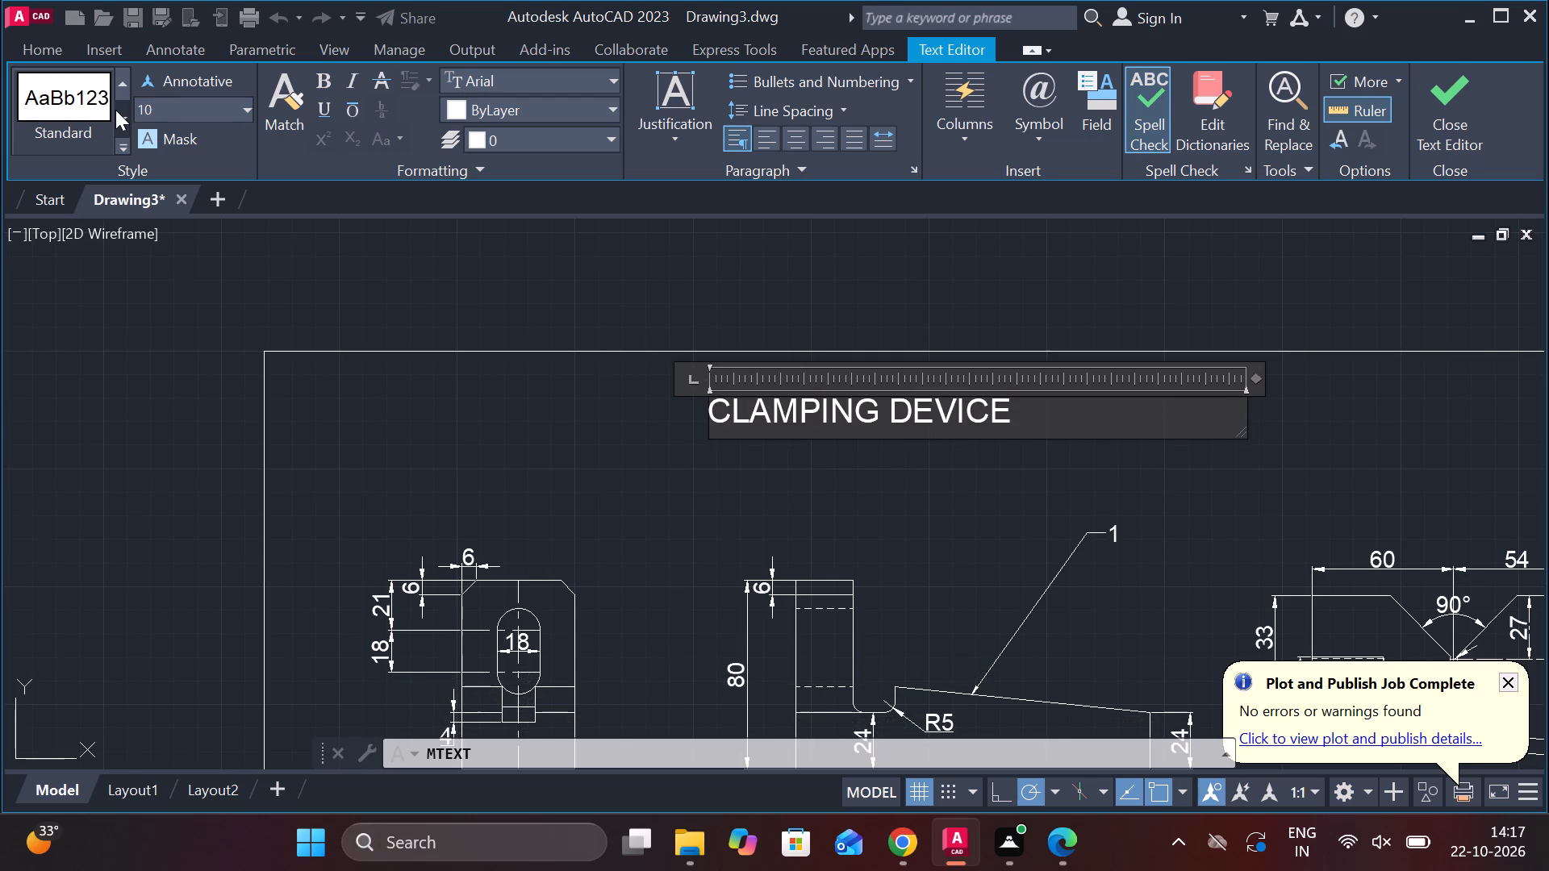
pyautogui.click(1242, 412)
pyautogui.moveTo(1244, 419); pyautogui.dragTo(1029, 419)
pyautogui.click(1464, 99)
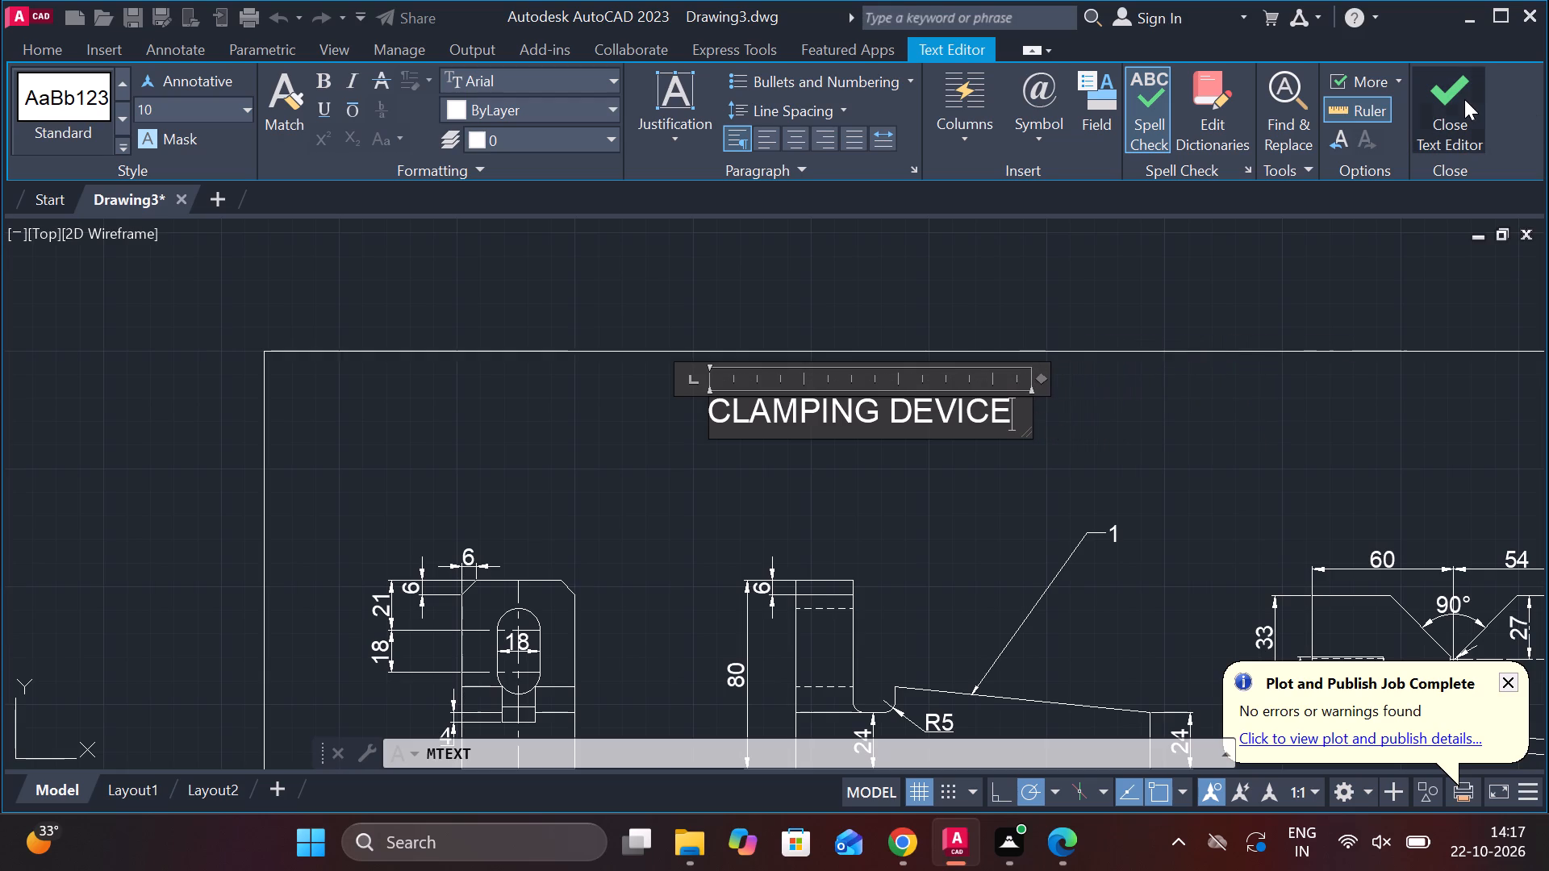
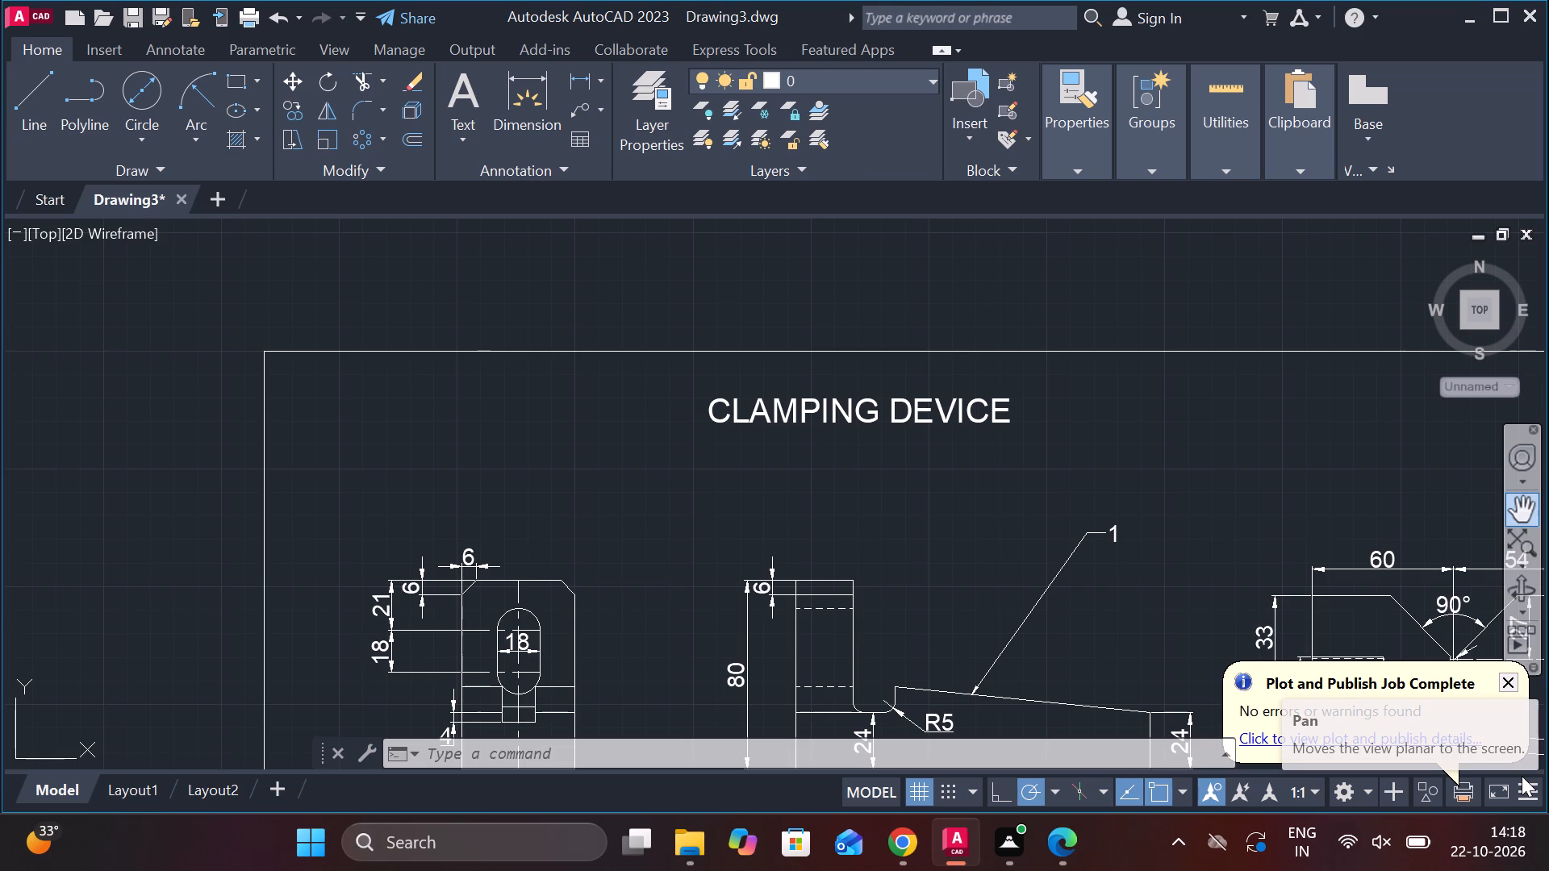
# Move the CLAMPING DEVICE title text along the top of the sheet so it sits centred inside the border.
pyautogui.scroll(-1, 1522, 776)
pyautogui.scroll(-2, 1372, 733)
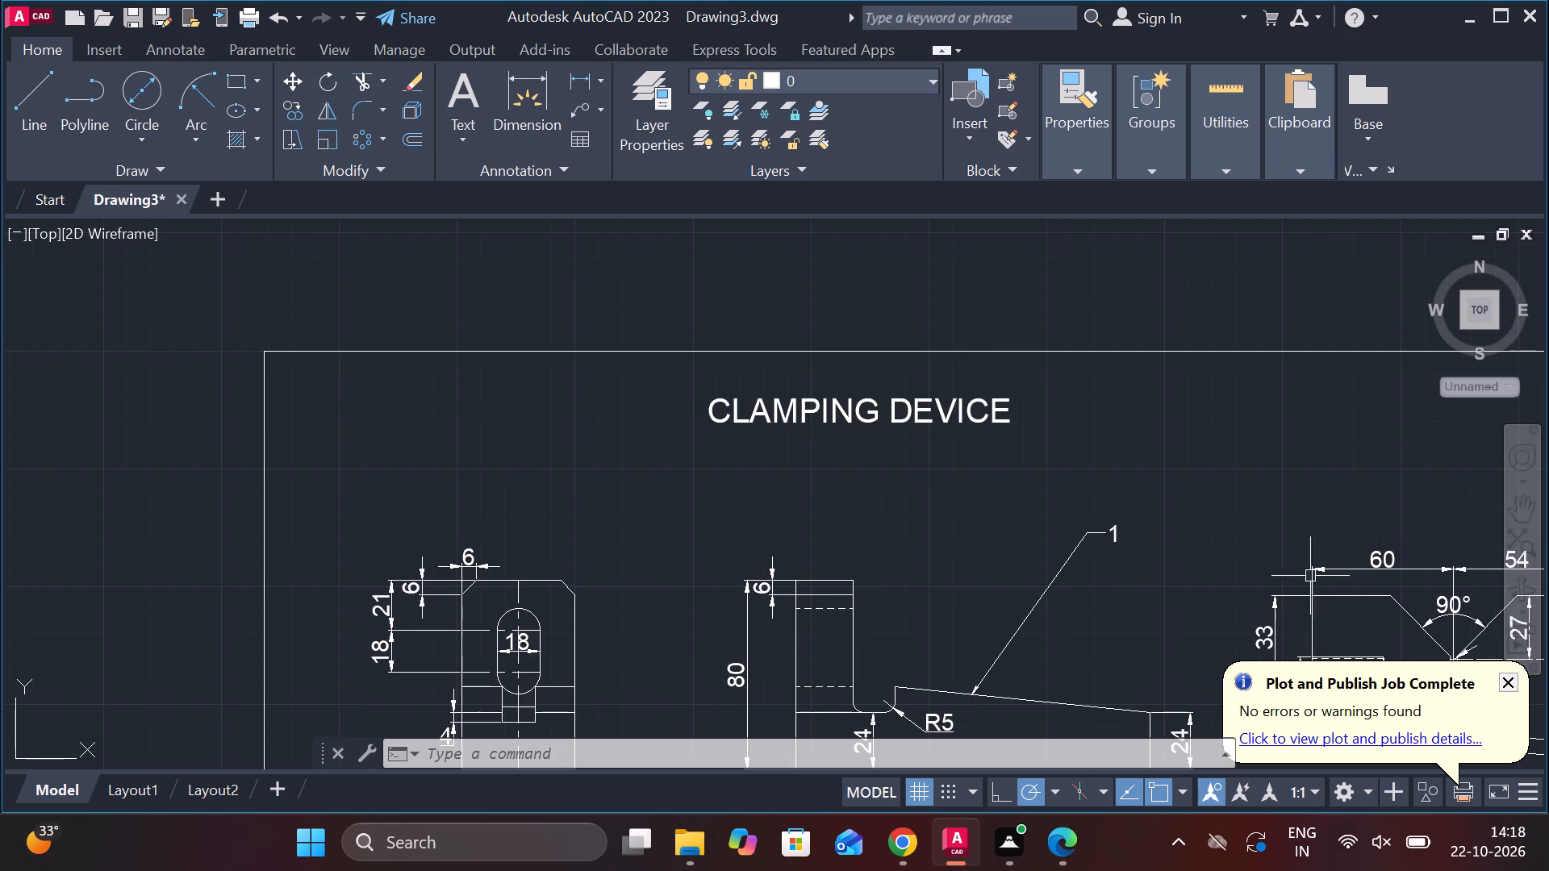
pyautogui.moveTo(1255, 523); pyautogui.dragTo(935, 340, button='middle')
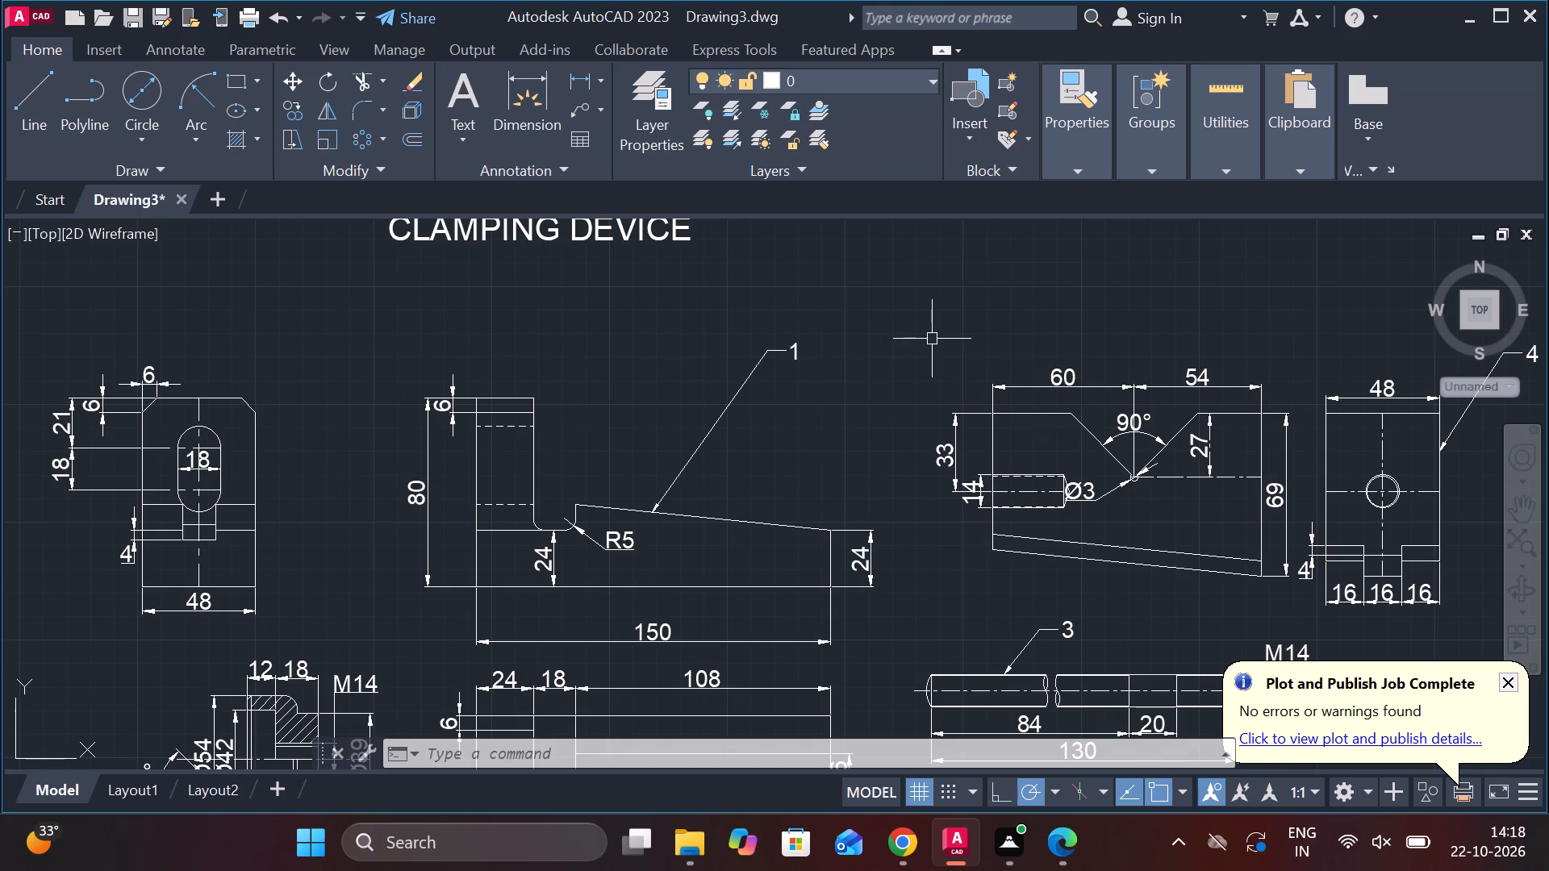
pyautogui.scroll(-2, 1012, 357)
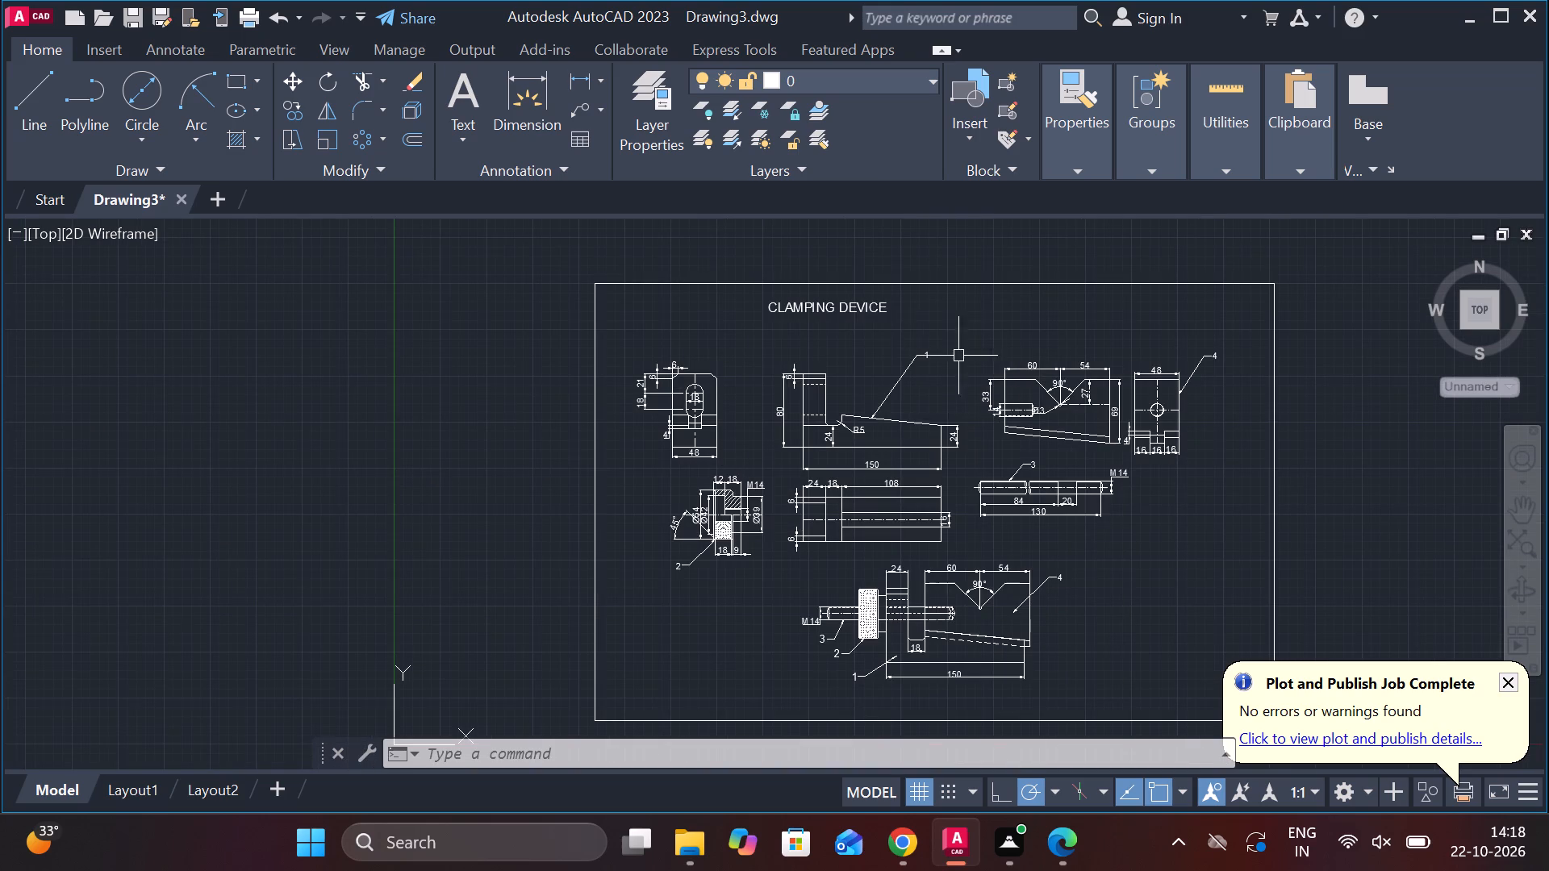
pyautogui.click(837, 312)
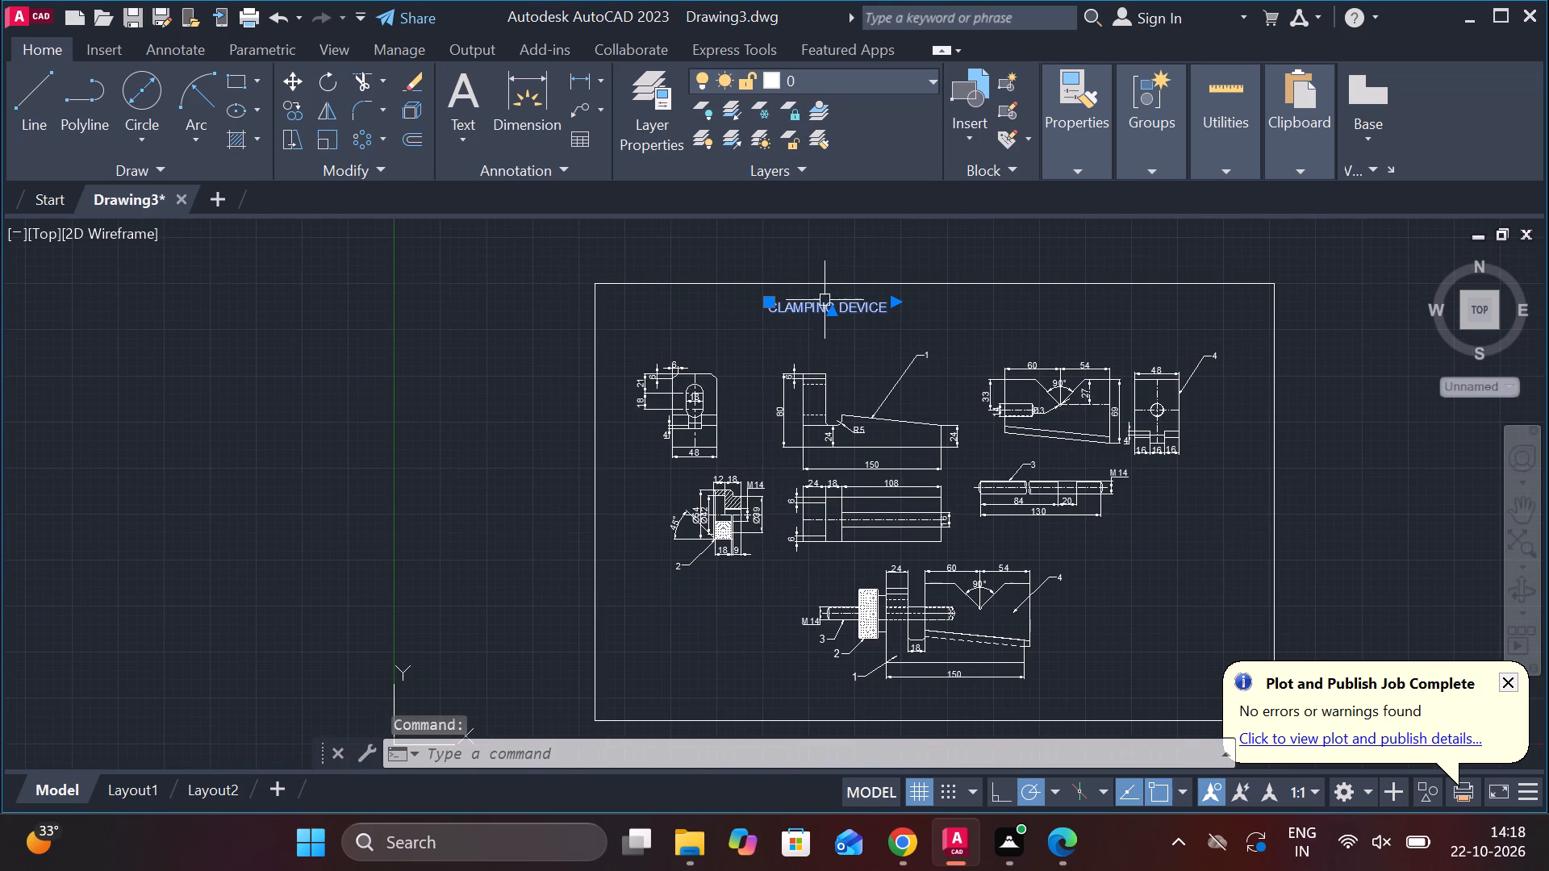
pyautogui.click(773, 302)
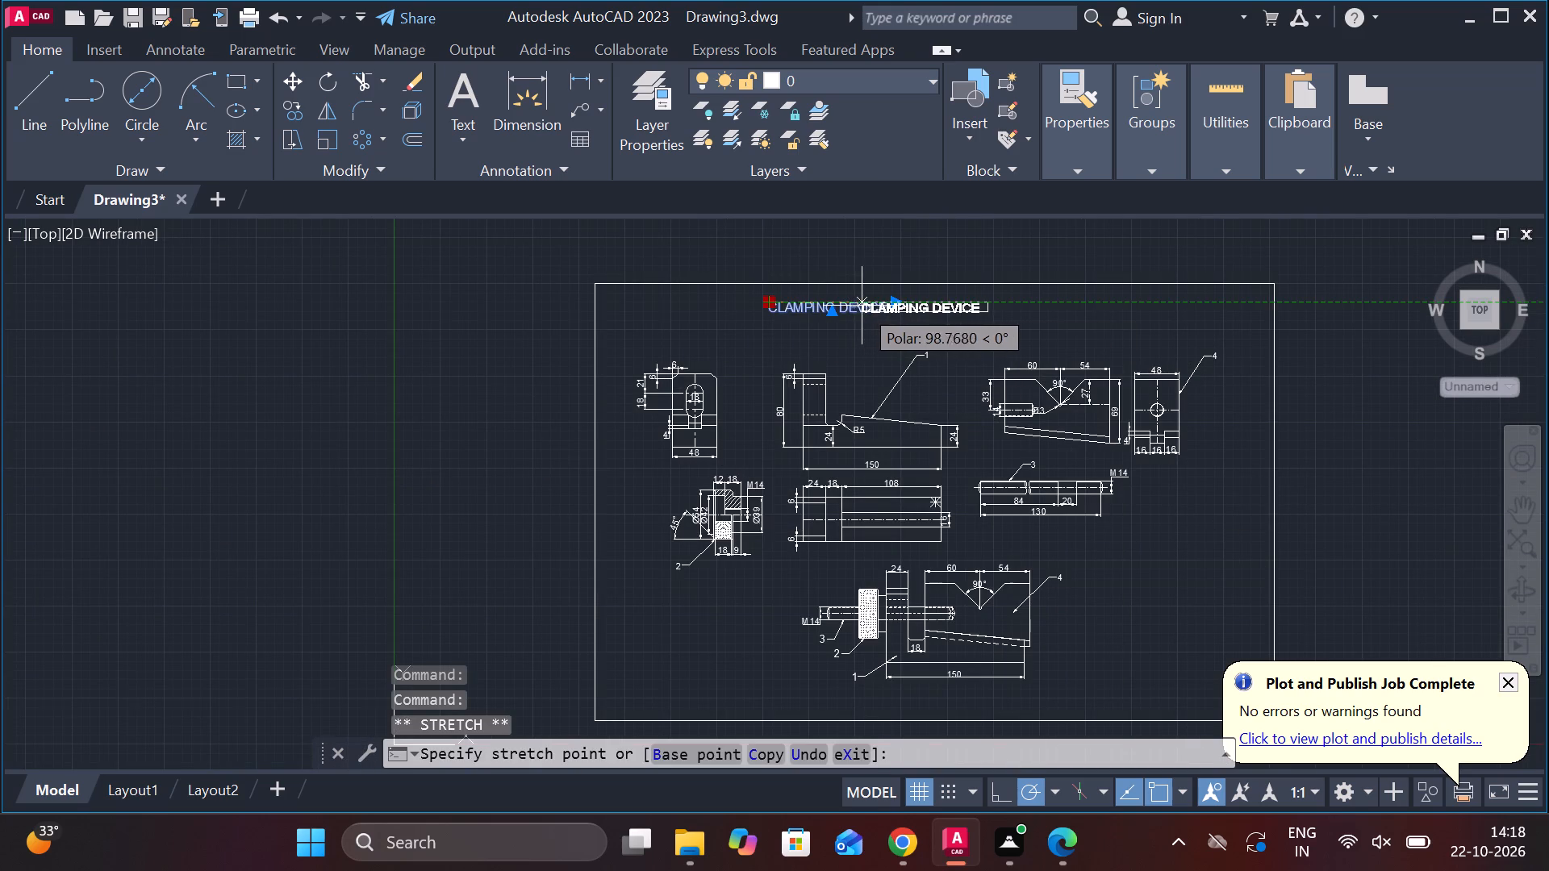
pyautogui.click(887, 309)
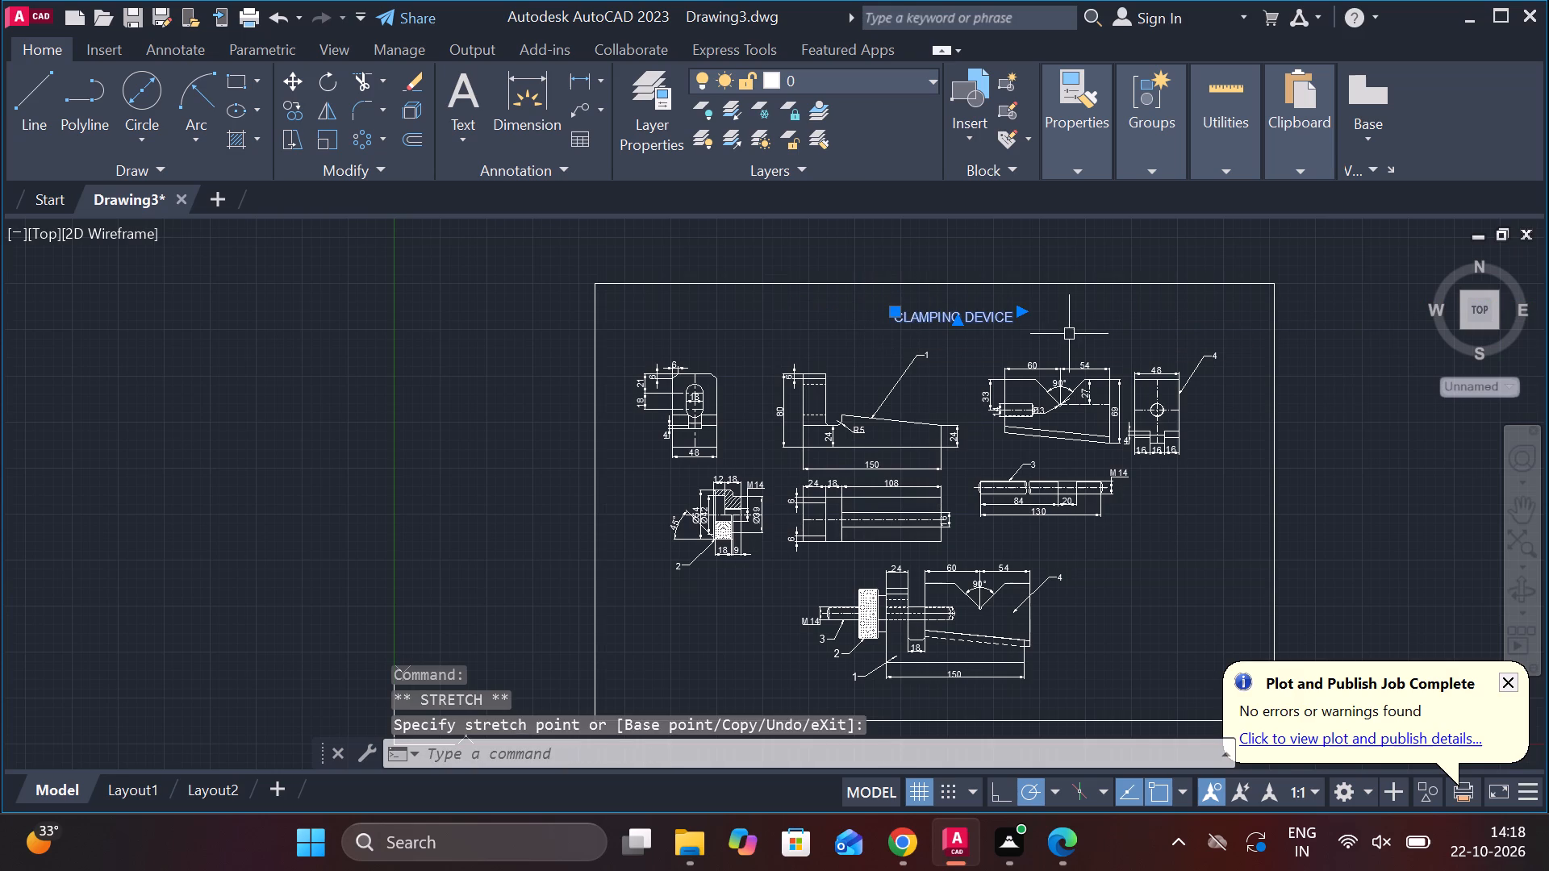
pyautogui.press('Escape')
pyautogui.scroll(2, 1009, 340)
pyautogui.scroll(-2, 1009, 340)
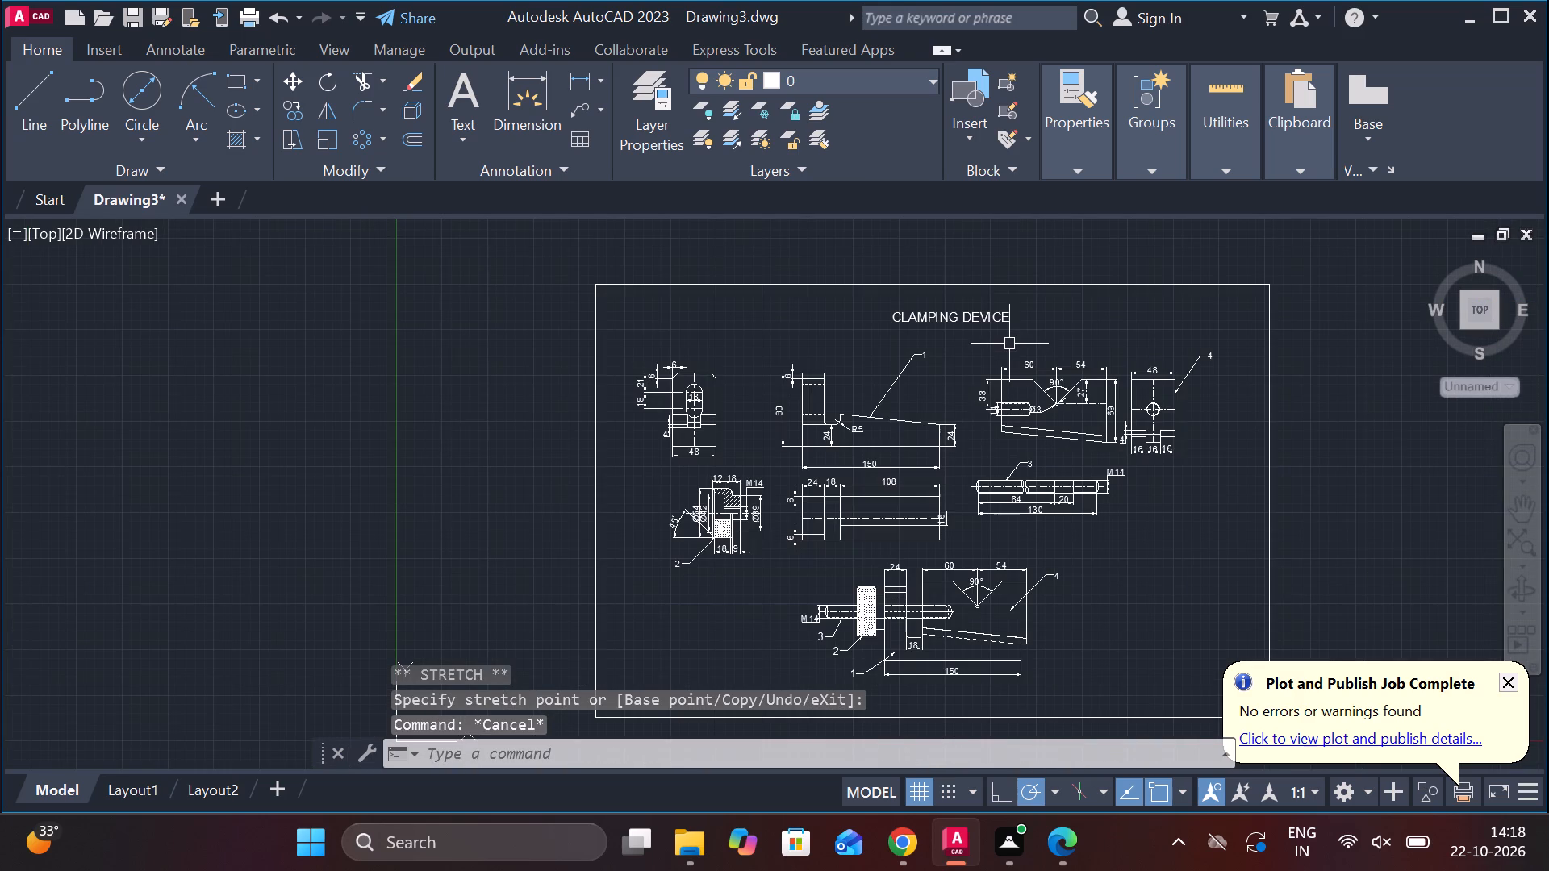
# Save the drawing in the Documents folder under the file name MECHANICAL CLAMPING DEVICE.
pyautogui.hotkey('ctrl', 's')
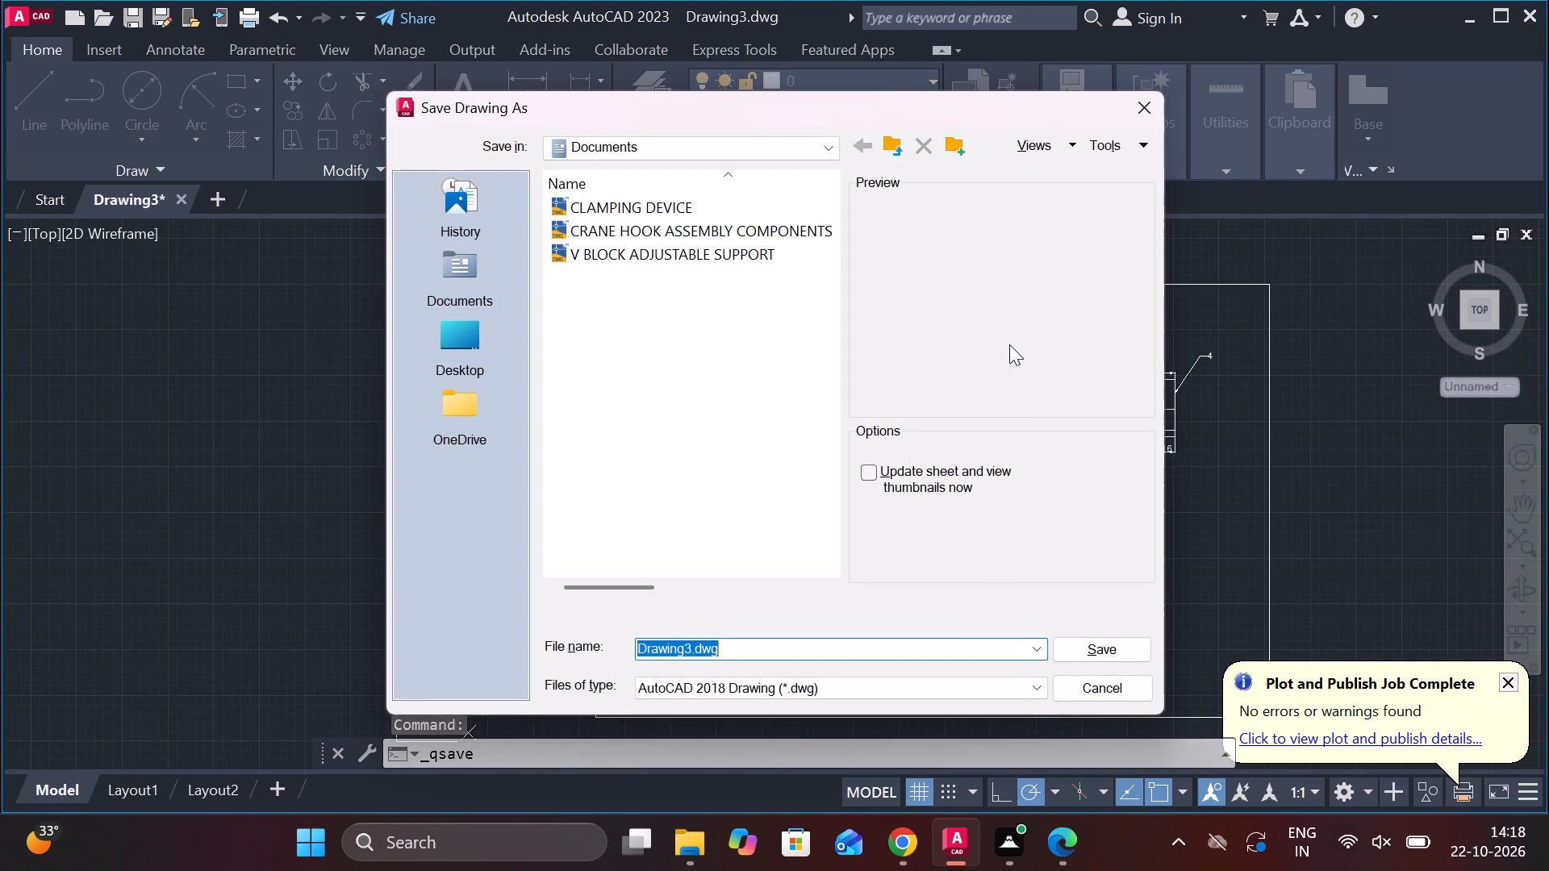
pyautogui.write('CLAMPING')
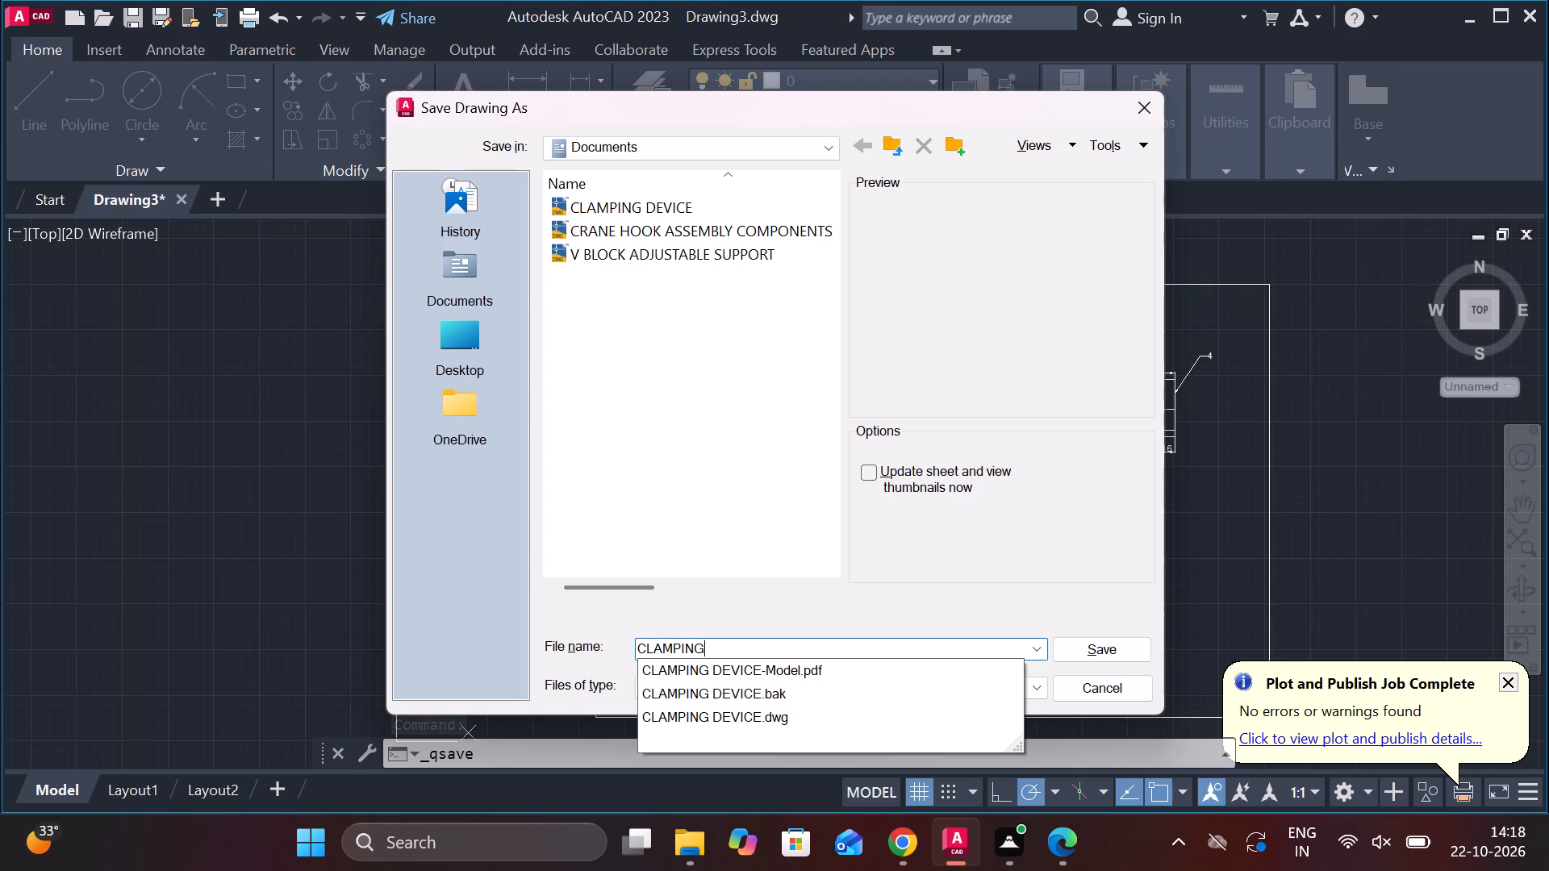
pyautogui.press('space')
pyautogui.write('D')
pyautogui.write('EVICE')
pyautogui.press('space')
pyautogui.write('MECH')
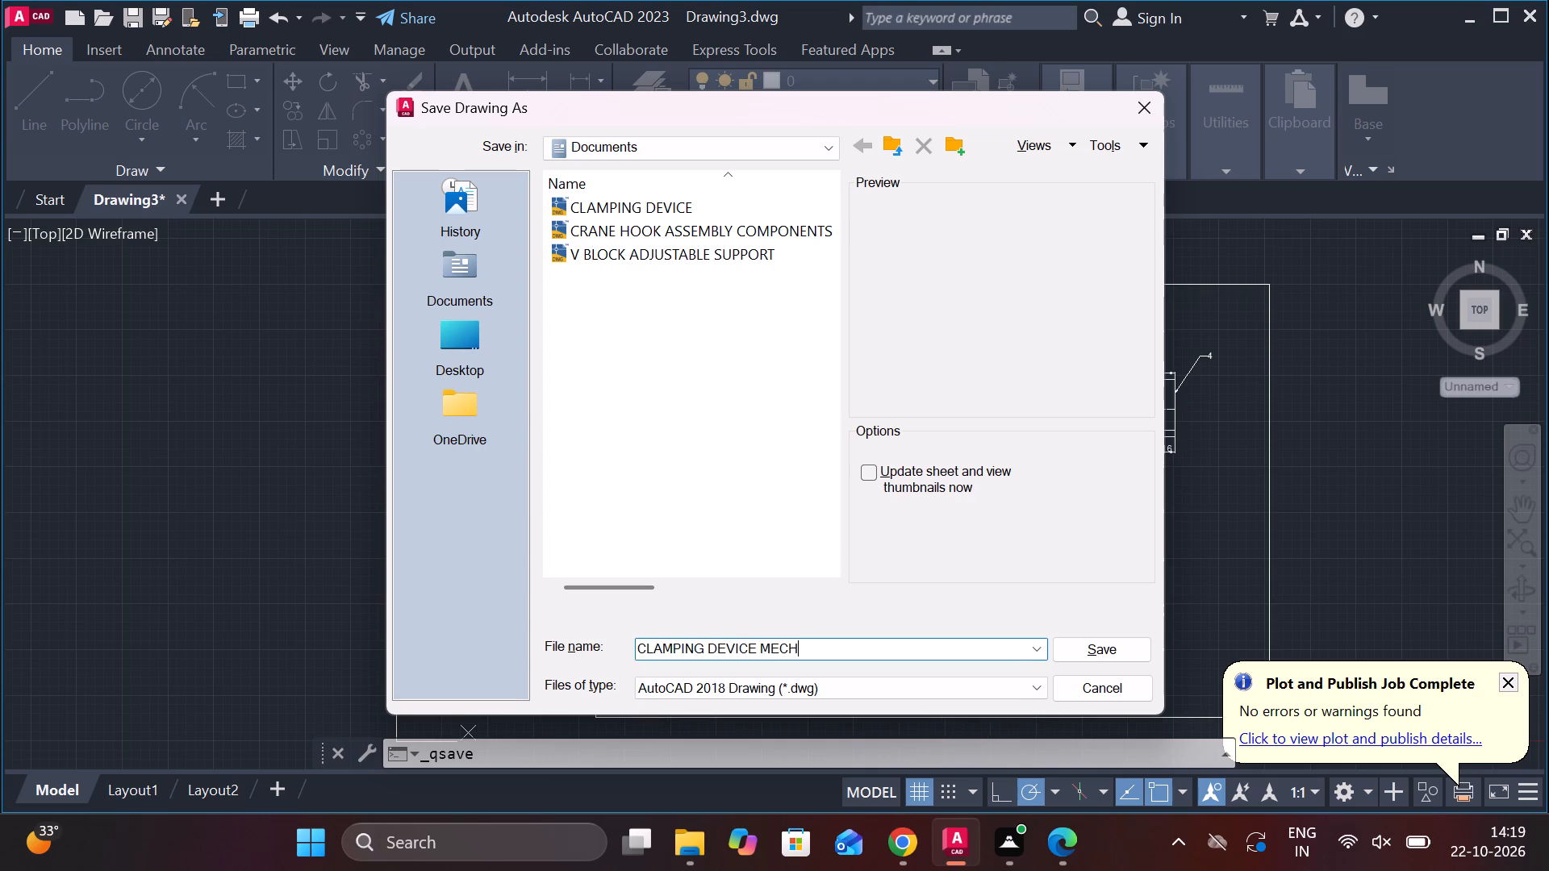
pyautogui.press('BackSpace')
pyautogui.press('BackSpace')
pyautogui.press('BackSpace')
pyautogui.press('BackSpace')
pyautogui.press('BackSpace')
pyautogui.press('BackSpace')
pyautogui.press('BackSpace')
pyautogui.press('BackSpace')
pyautogui.press('BackSpace')
pyautogui.press('BackSpace')
pyautogui.press('BackSpace')
pyautogui.press('BackSpace')
pyautogui.press('BackSpace')
pyautogui.press('BackSpace')
pyautogui.press('BackSpace')
pyautogui.press('BackSpace')
pyautogui.press('BackSpace')
pyautogui.press('BackSpace')
pyautogui.press('BackSpace')
pyautogui.press('BackSpace')
pyautogui.press('BackSpace')
pyautogui.press('BackSpace')
pyautogui.press('BackSpace')
pyautogui.press('BackSpace')
pyautogui.write('MECHANICAL')
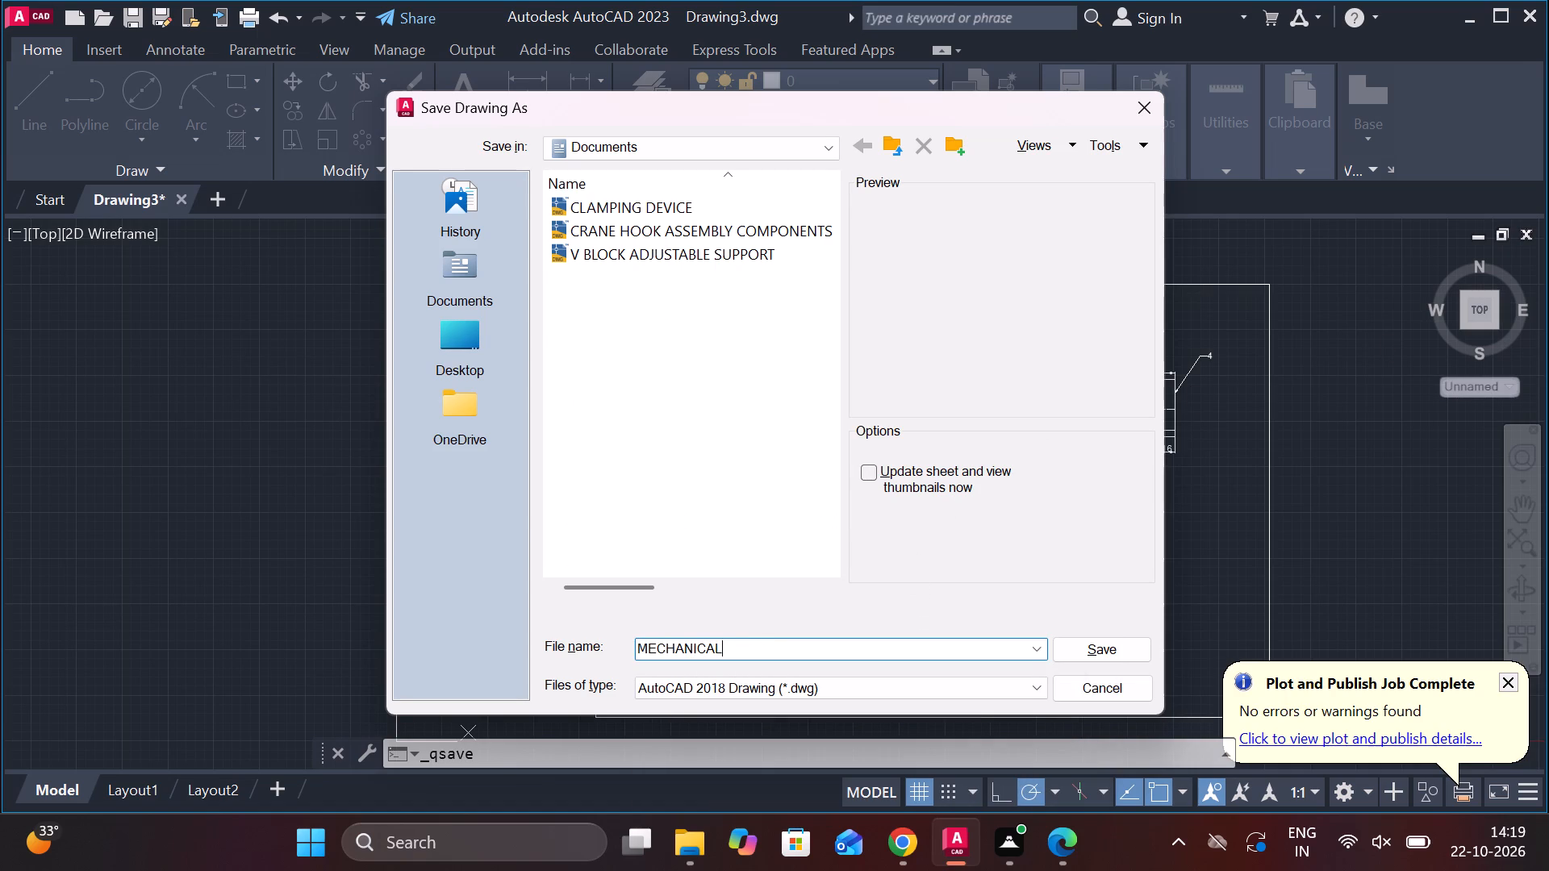
pyautogui.press('space')
pyautogui.write('CLAMPING DEVICE')
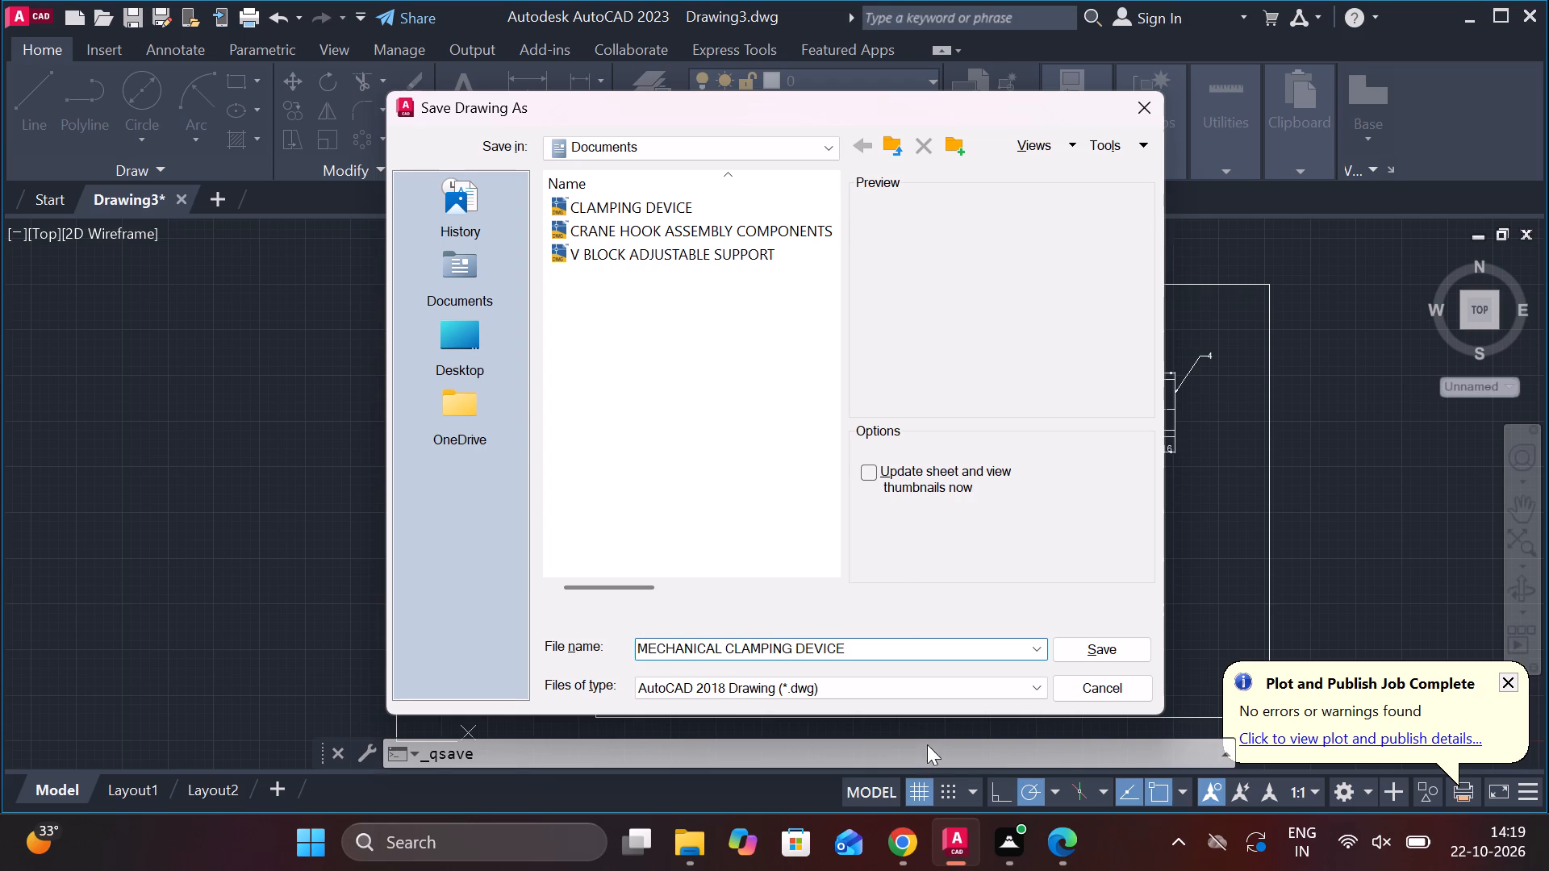
pyautogui.click(1100, 652)
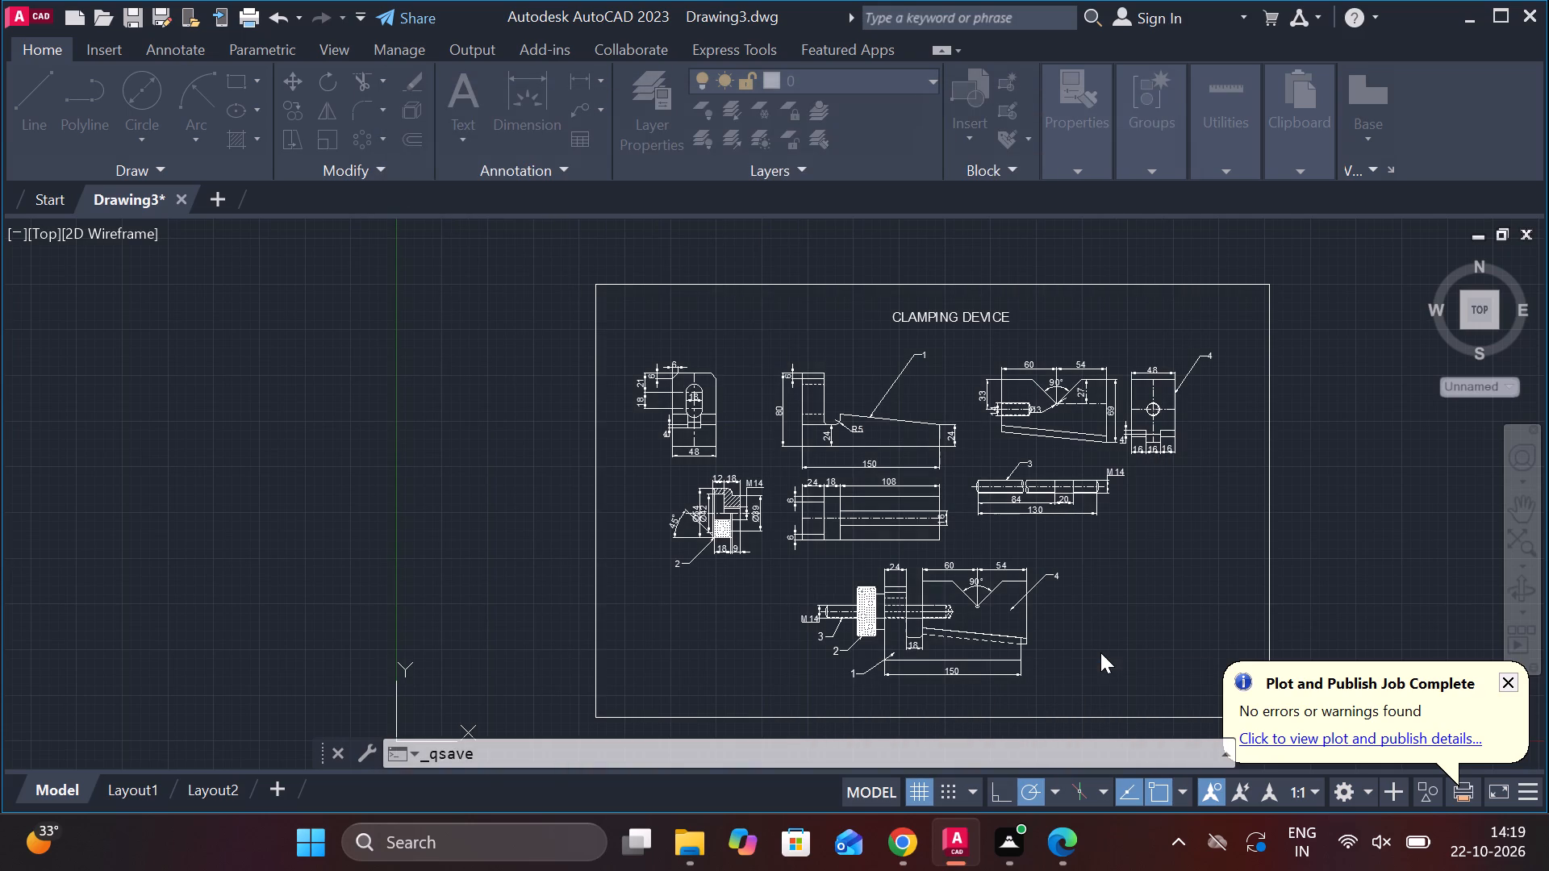
# Turn off log file recording with LOGFILEOFF and save the drawing again.
pyautogui.write('LOG')
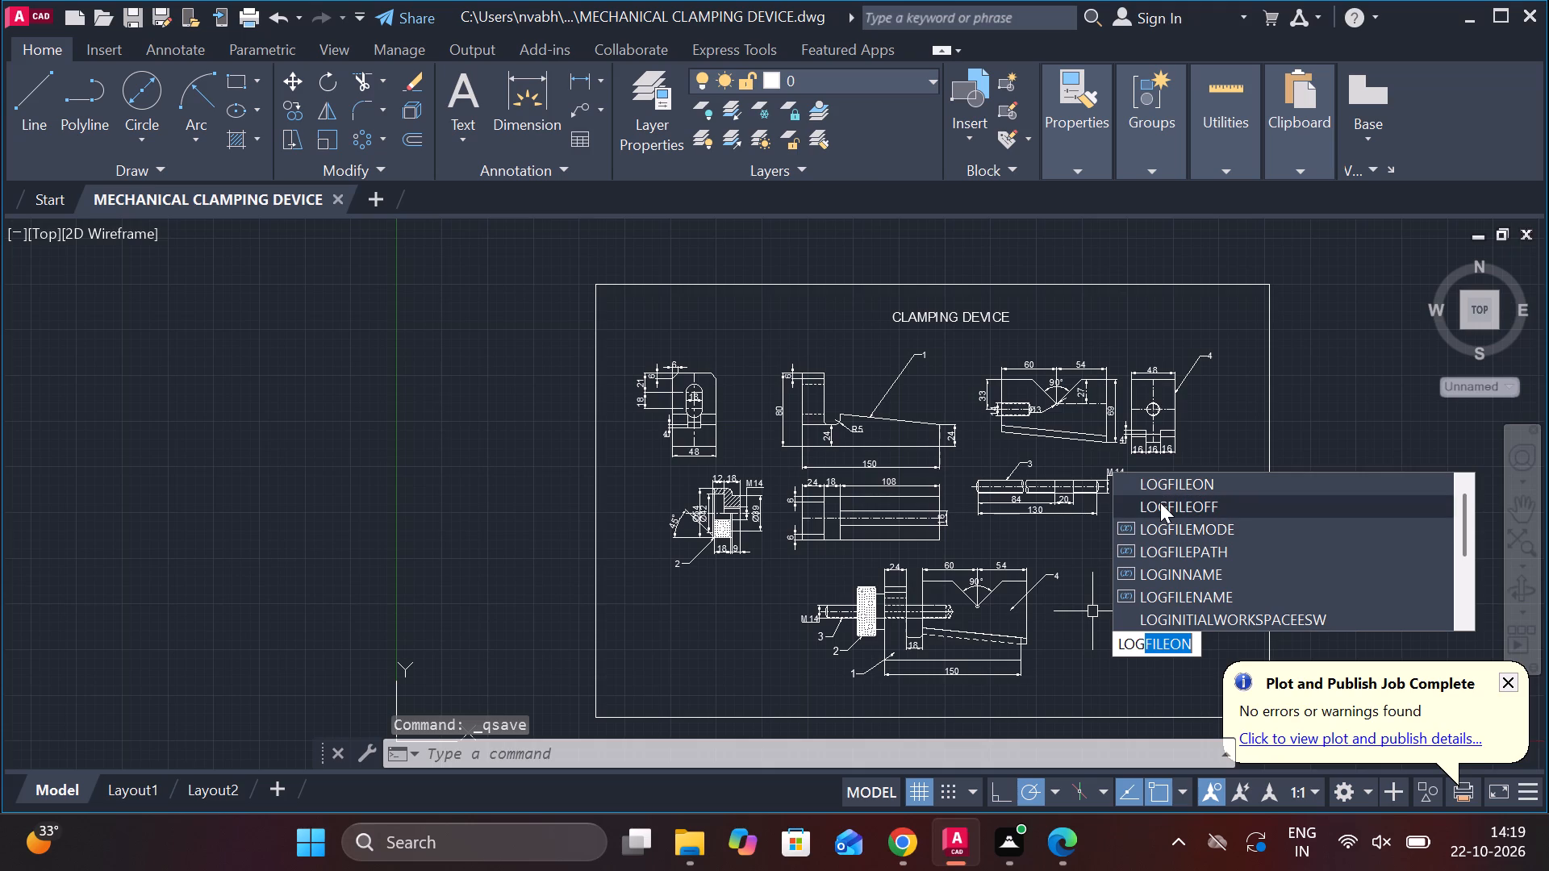
pyautogui.click(1160, 502)
pyautogui.hotkey('ctrl', 's')
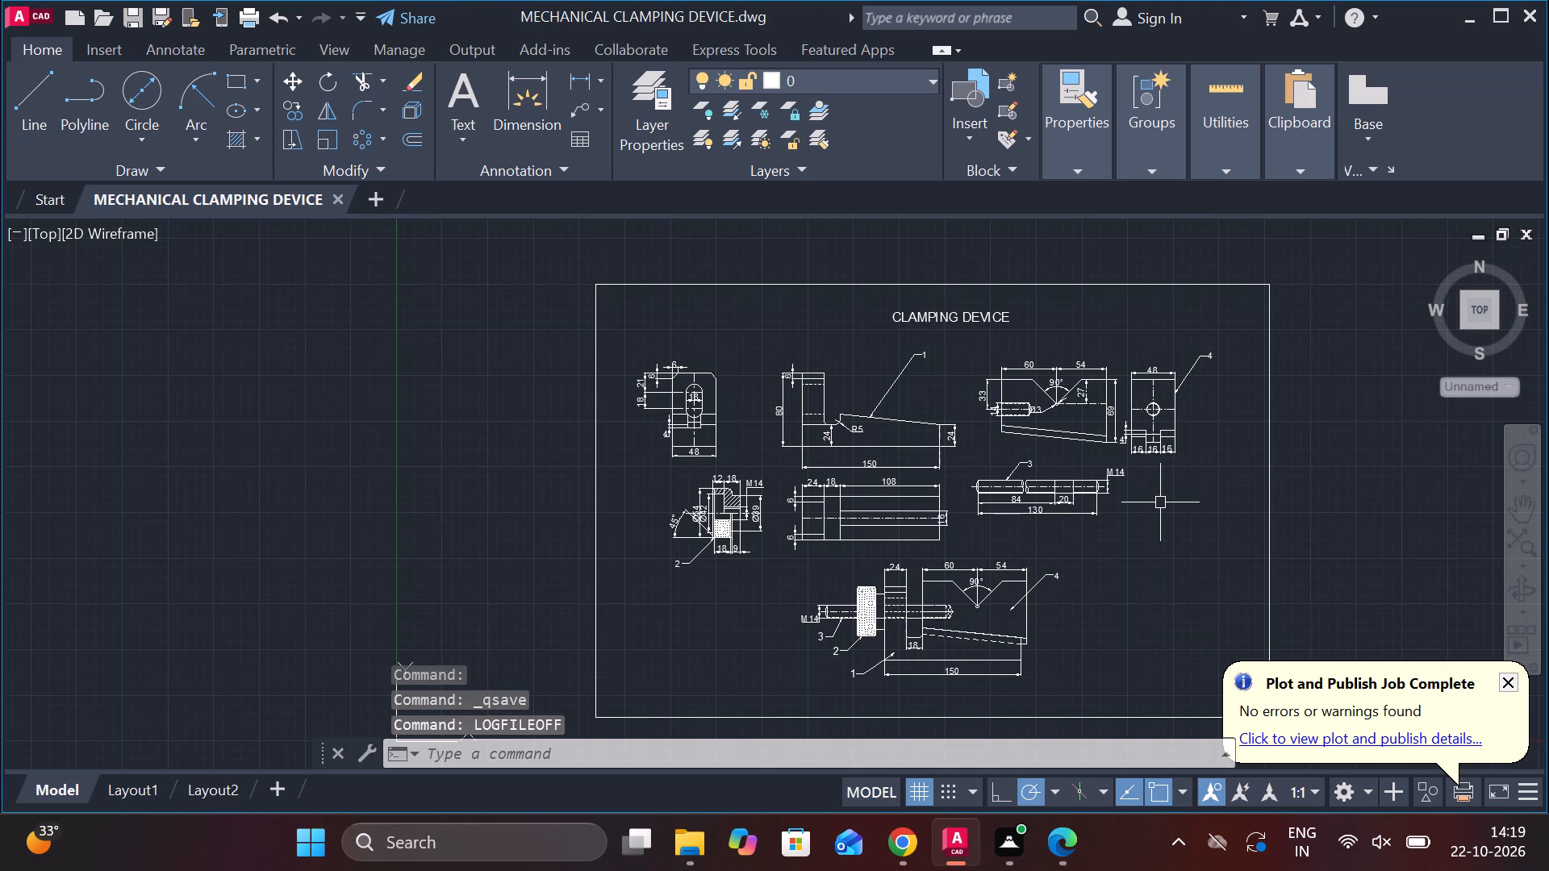
# Start a plot of the model using the DWG To PDF.pc3 plotter with landscape orientation.
pyautogui.write('PLOT')
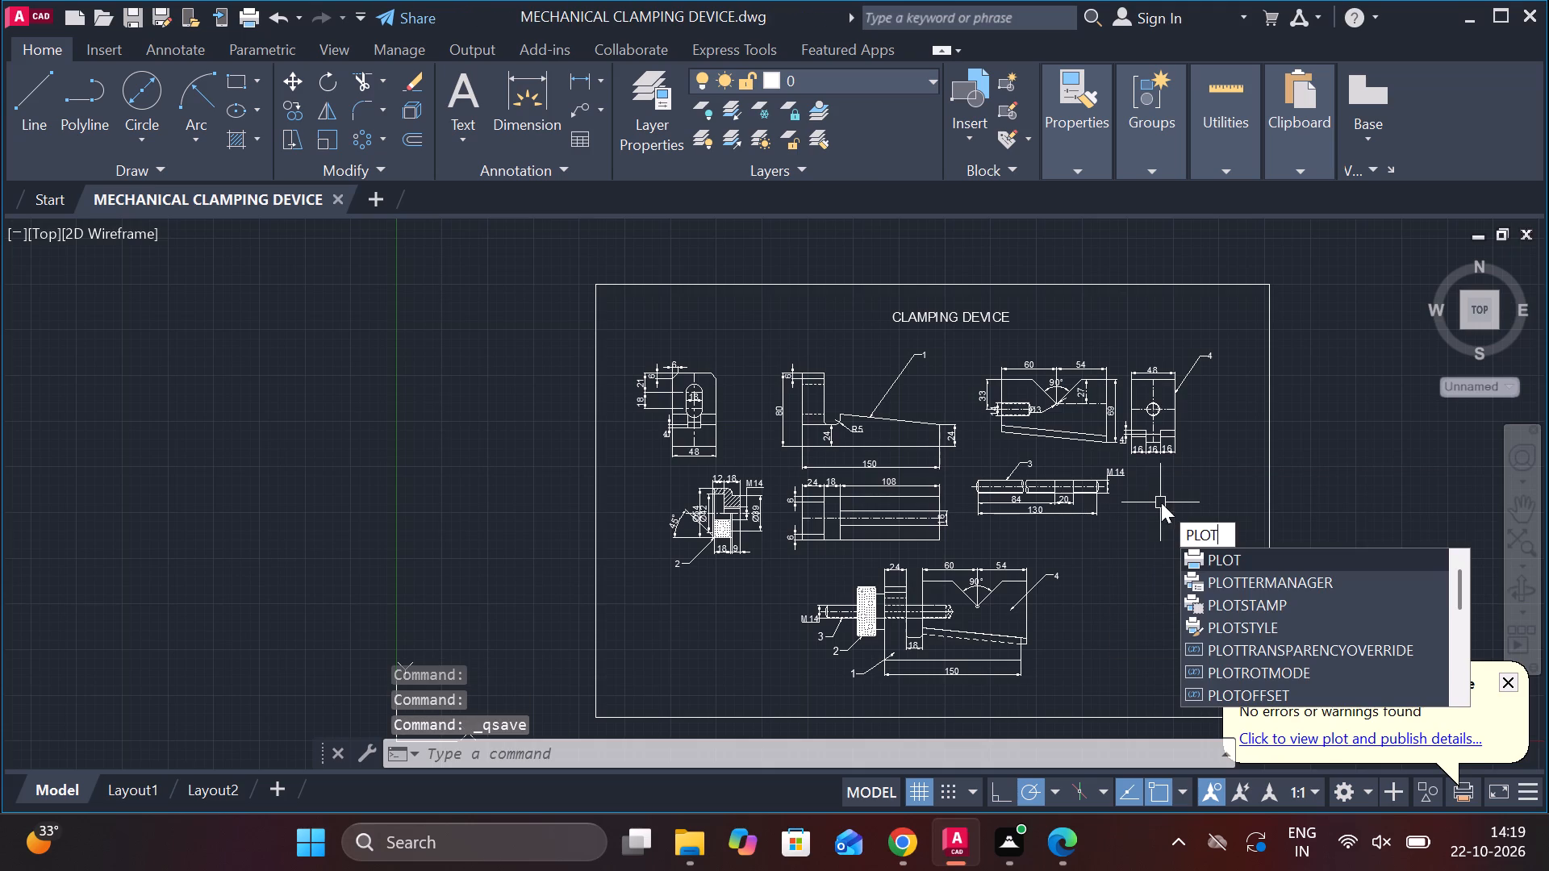
pyautogui.click(1218, 565)
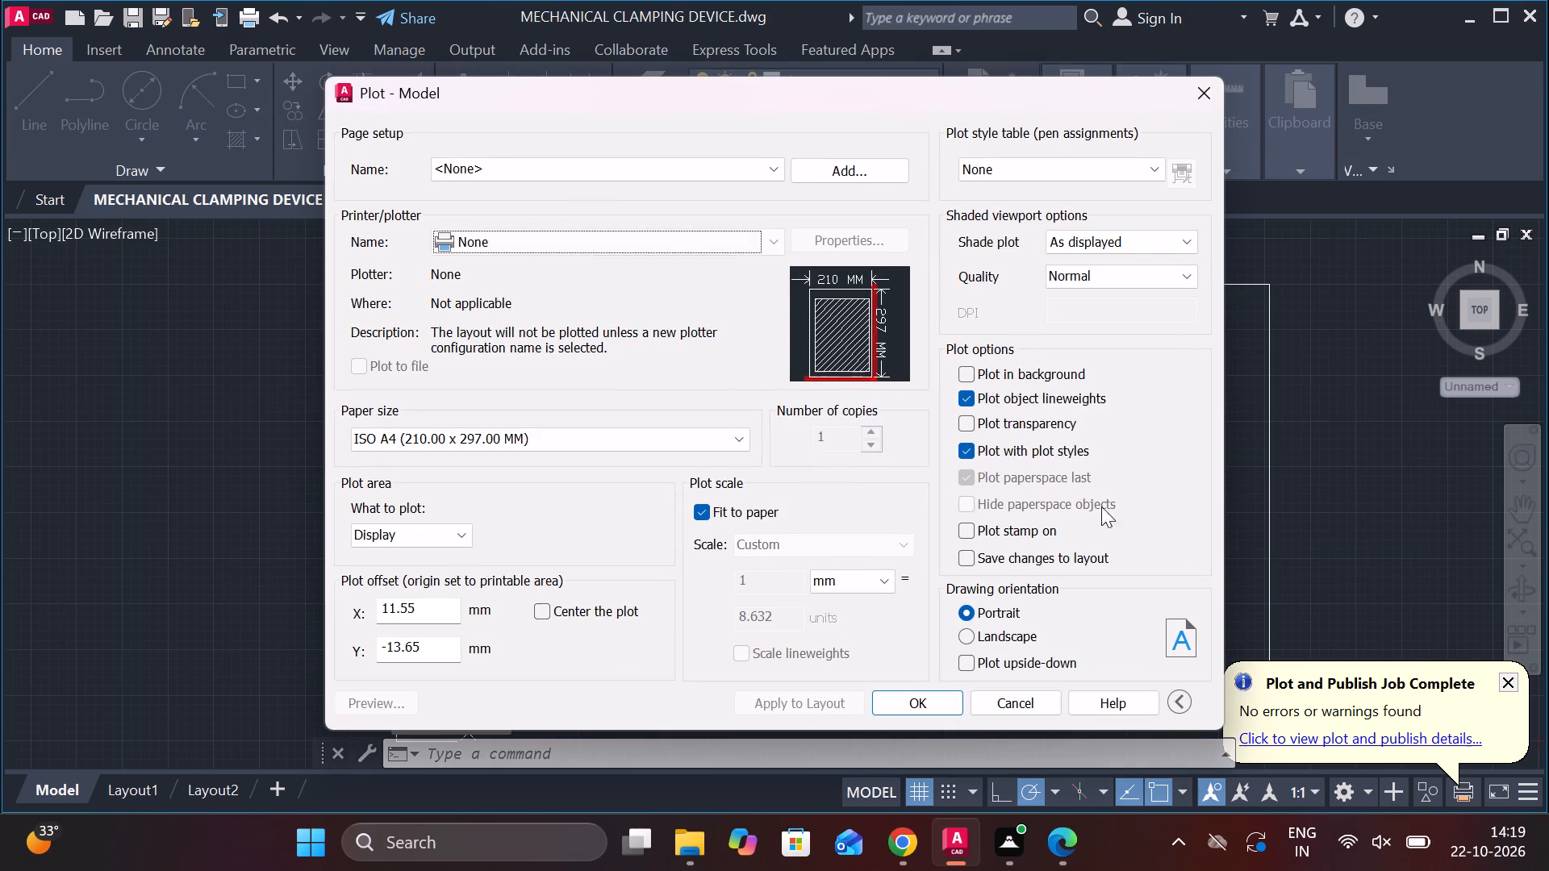
pyautogui.click(557, 237)
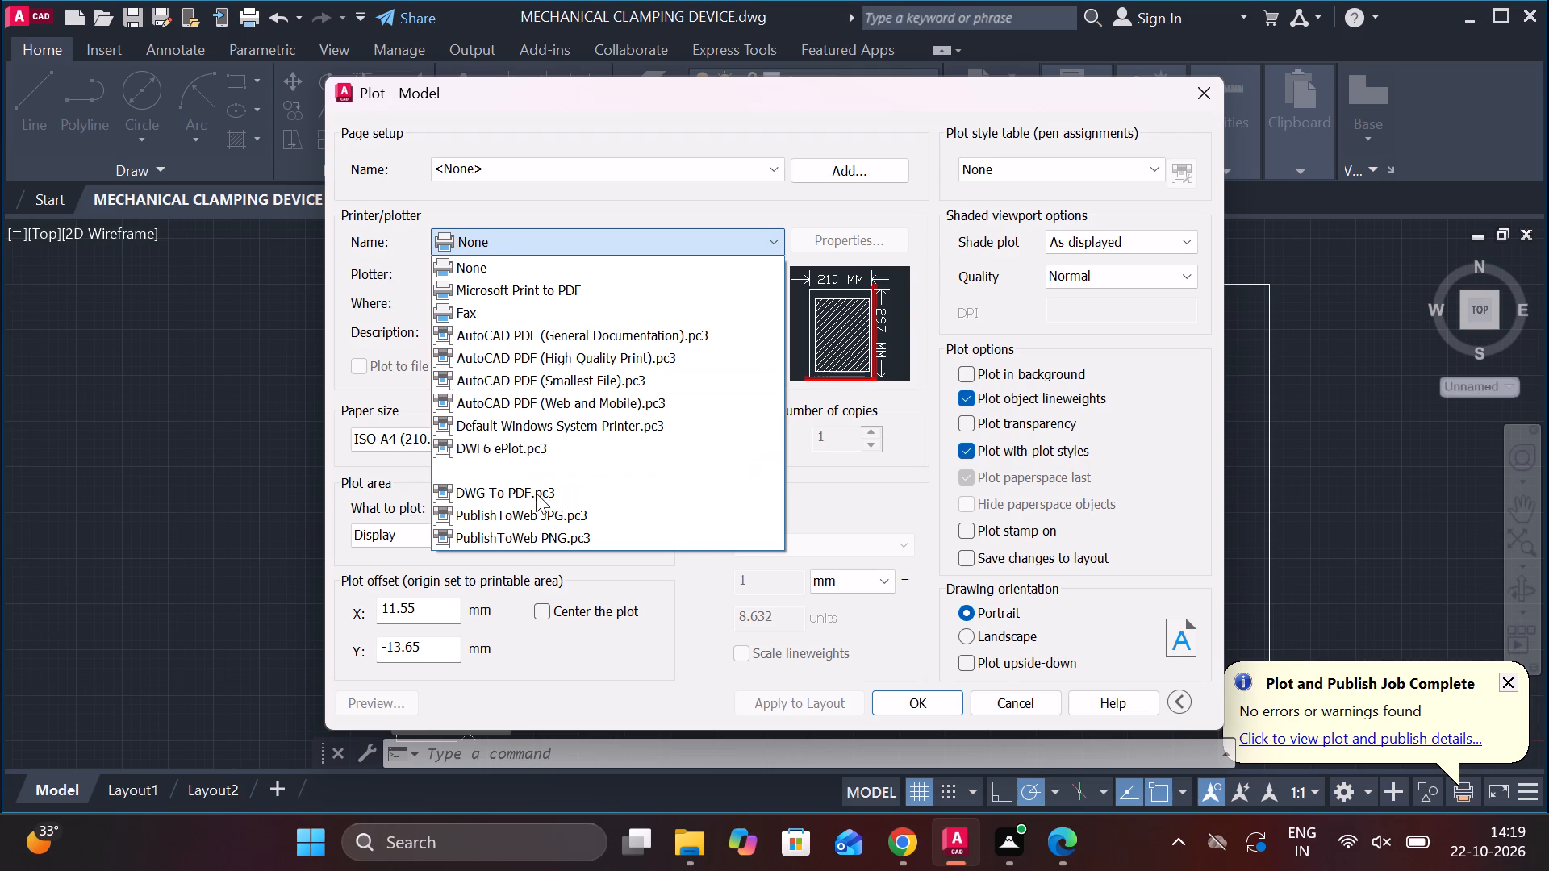
pyautogui.click(536, 493)
pyautogui.click(966, 637)
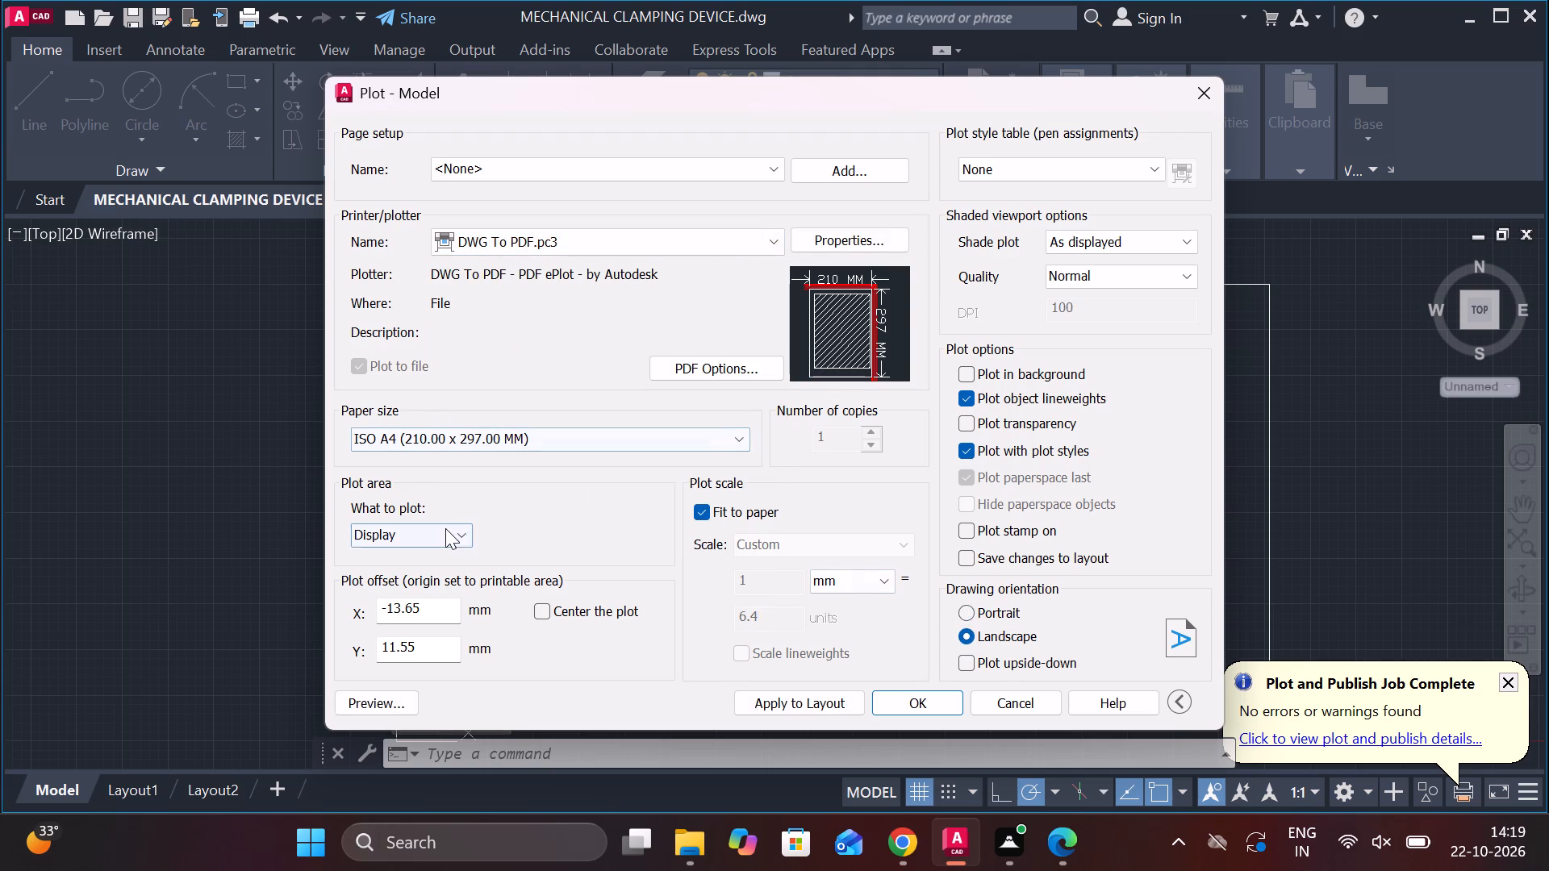
# Set the plot area to a window enclosing the whole sheet border with a margin around it.
pyautogui.click(445, 528)
pyautogui.click(446, 601)
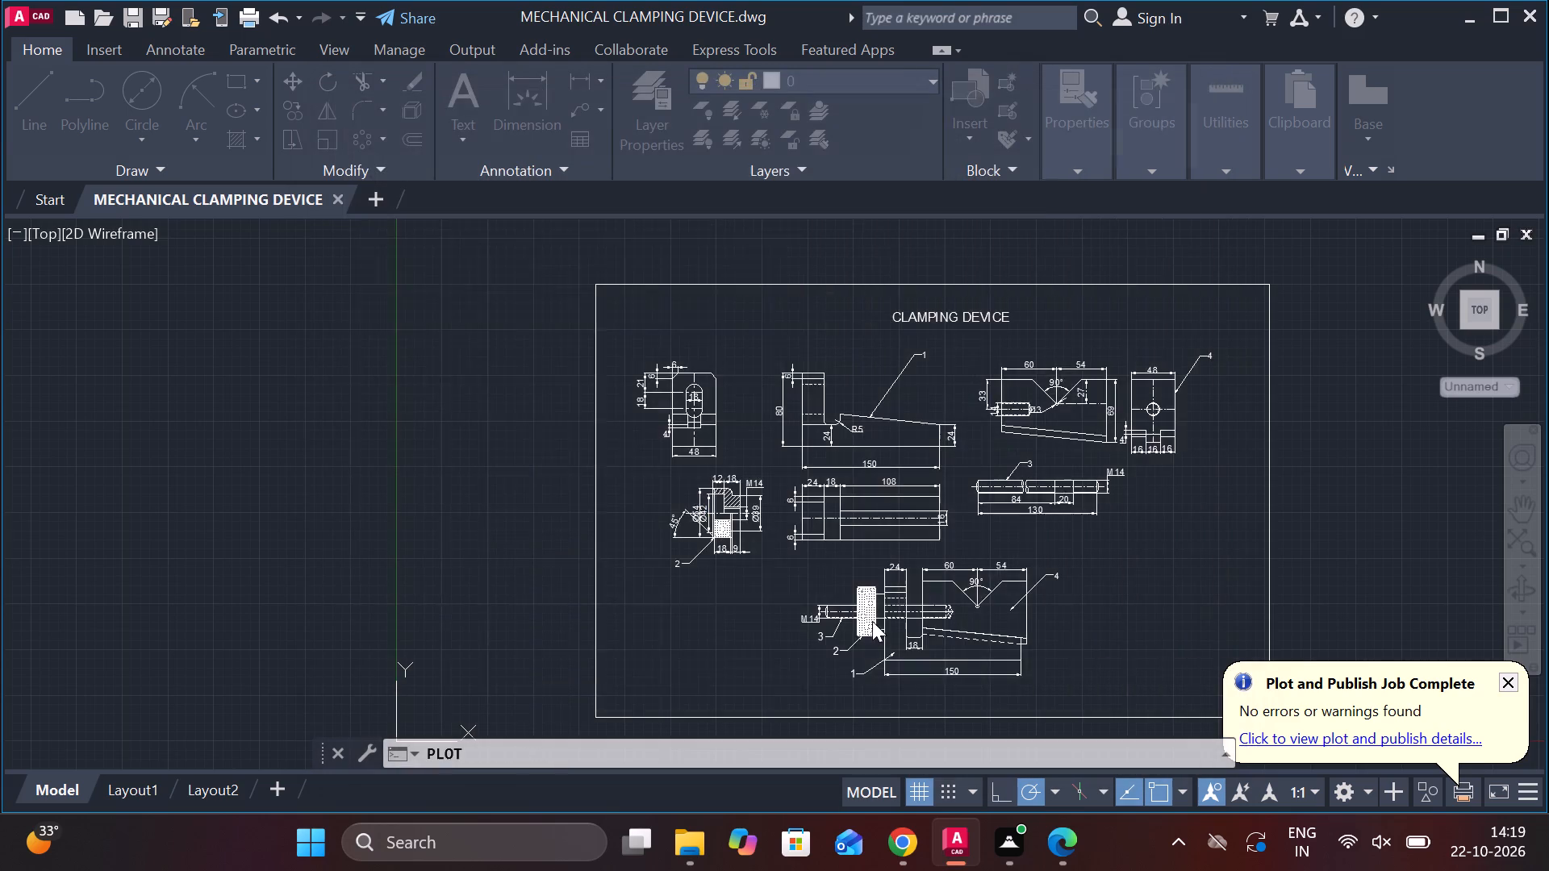
pyautogui.scroll(-2, 872, 621)
pyautogui.click(708, 449)
pyautogui.moveTo(883, 533); pyautogui.dragTo(792, 475, button='middle')
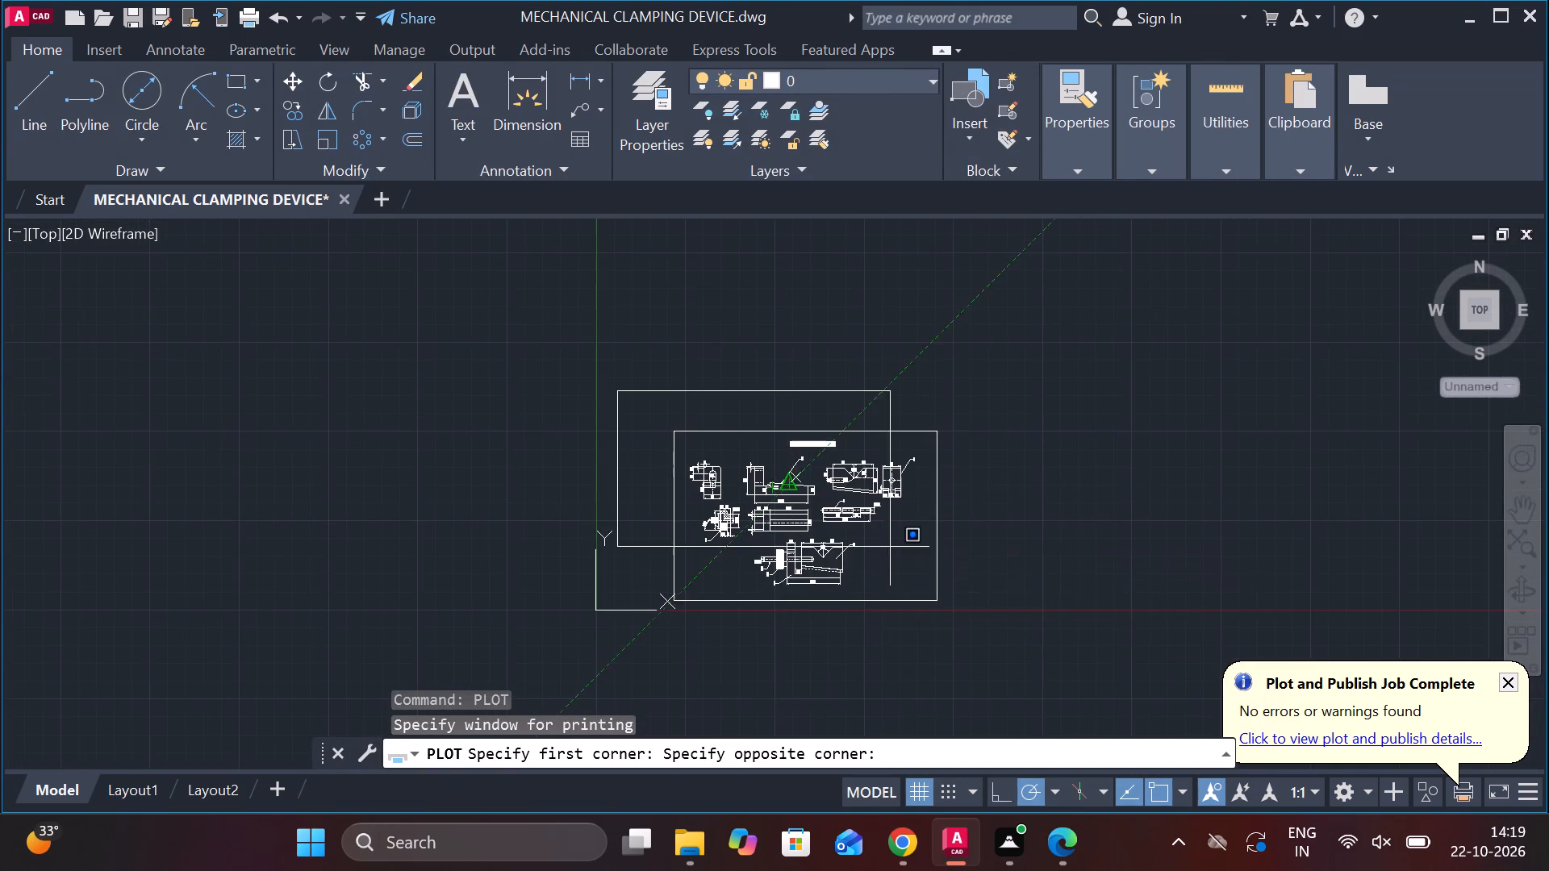
pyautogui.click(986, 631)
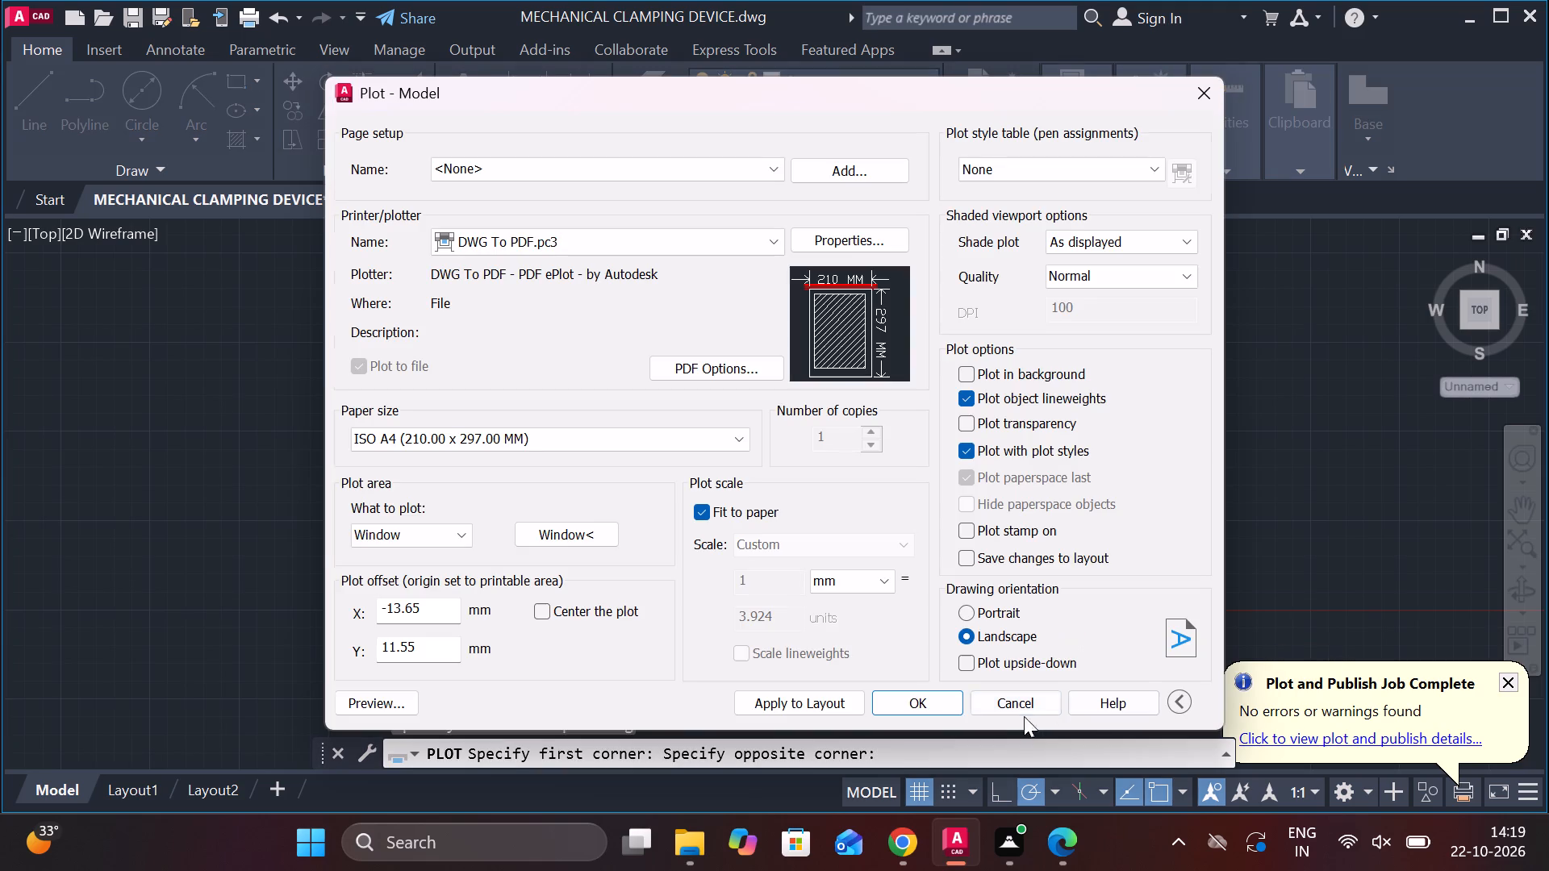
# Plot the sheet to MECHANICAL CLAMPING DEVICE-Model.pdf in the Documents folder and look over the PDF.
pyautogui.click(961, 701)
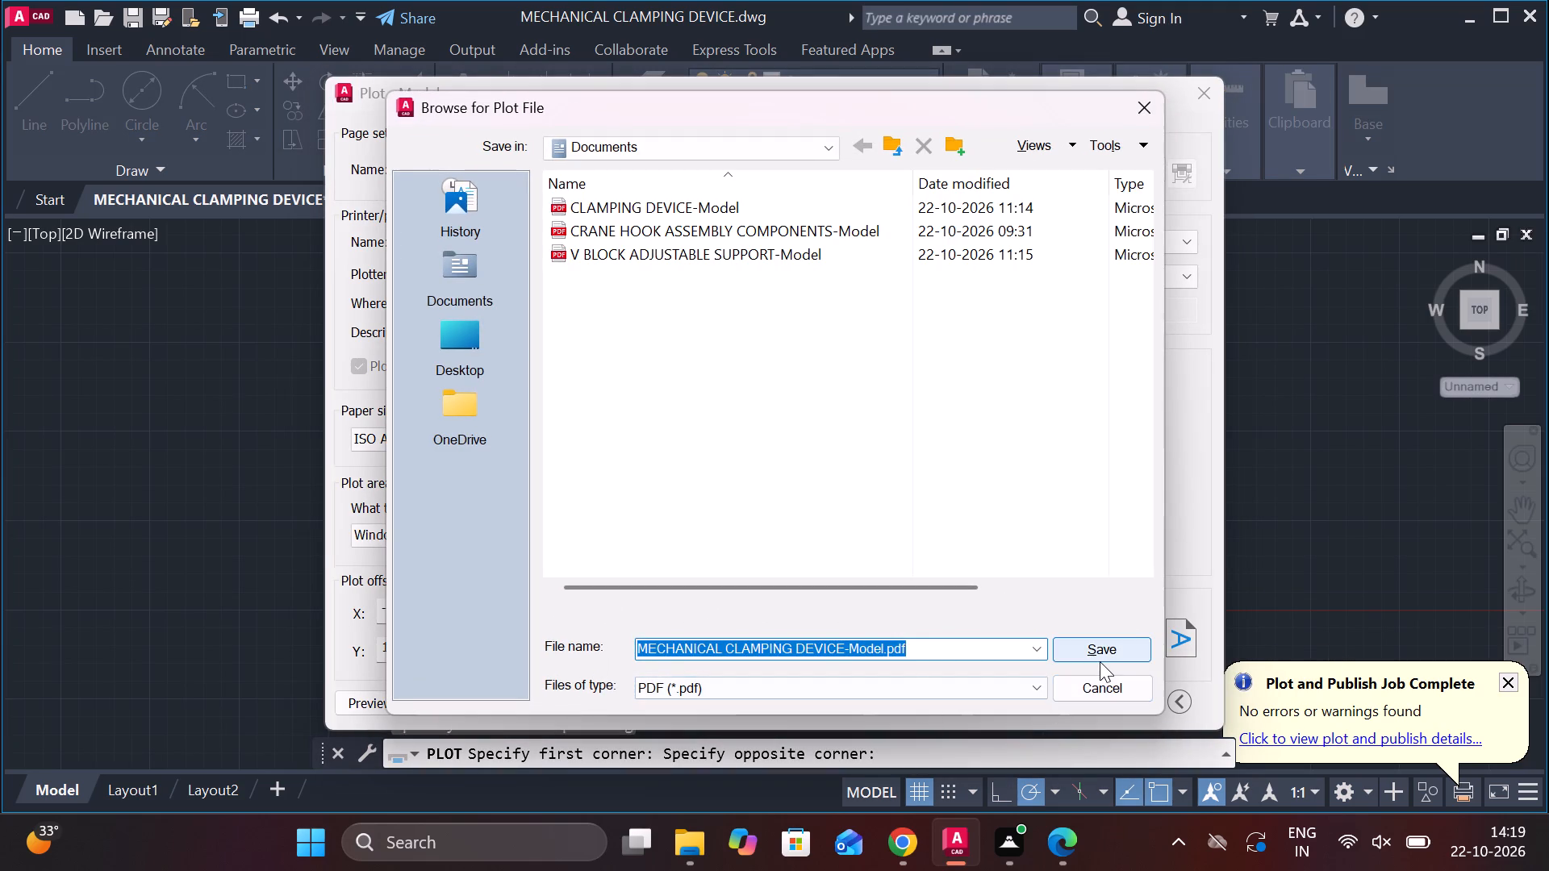
pyautogui.click(1100, 661)
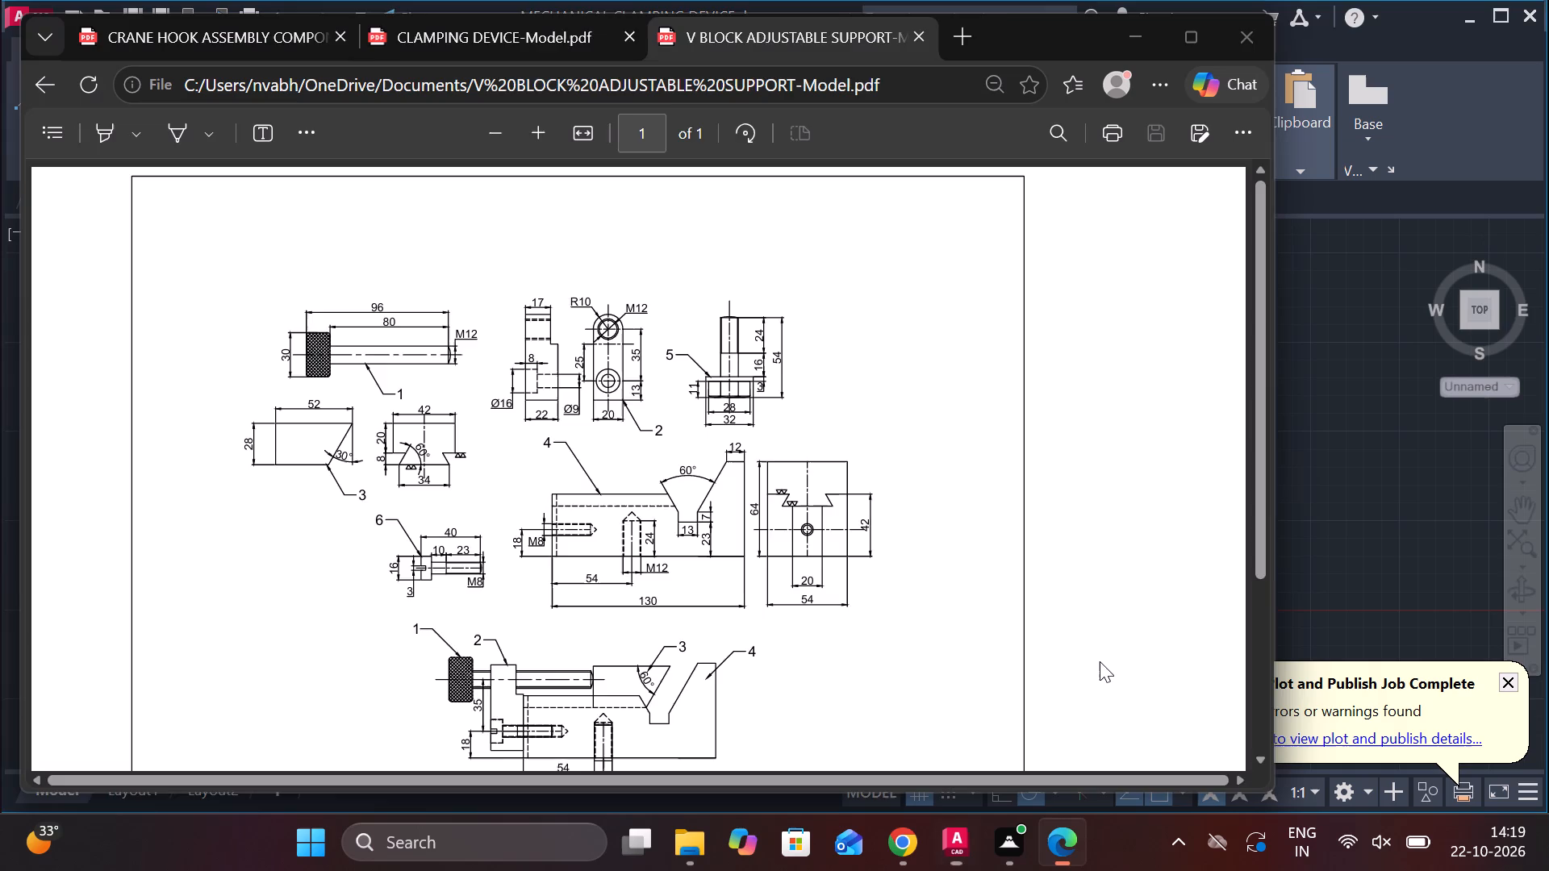
pyautogui.scroll(-1, 924, 636)
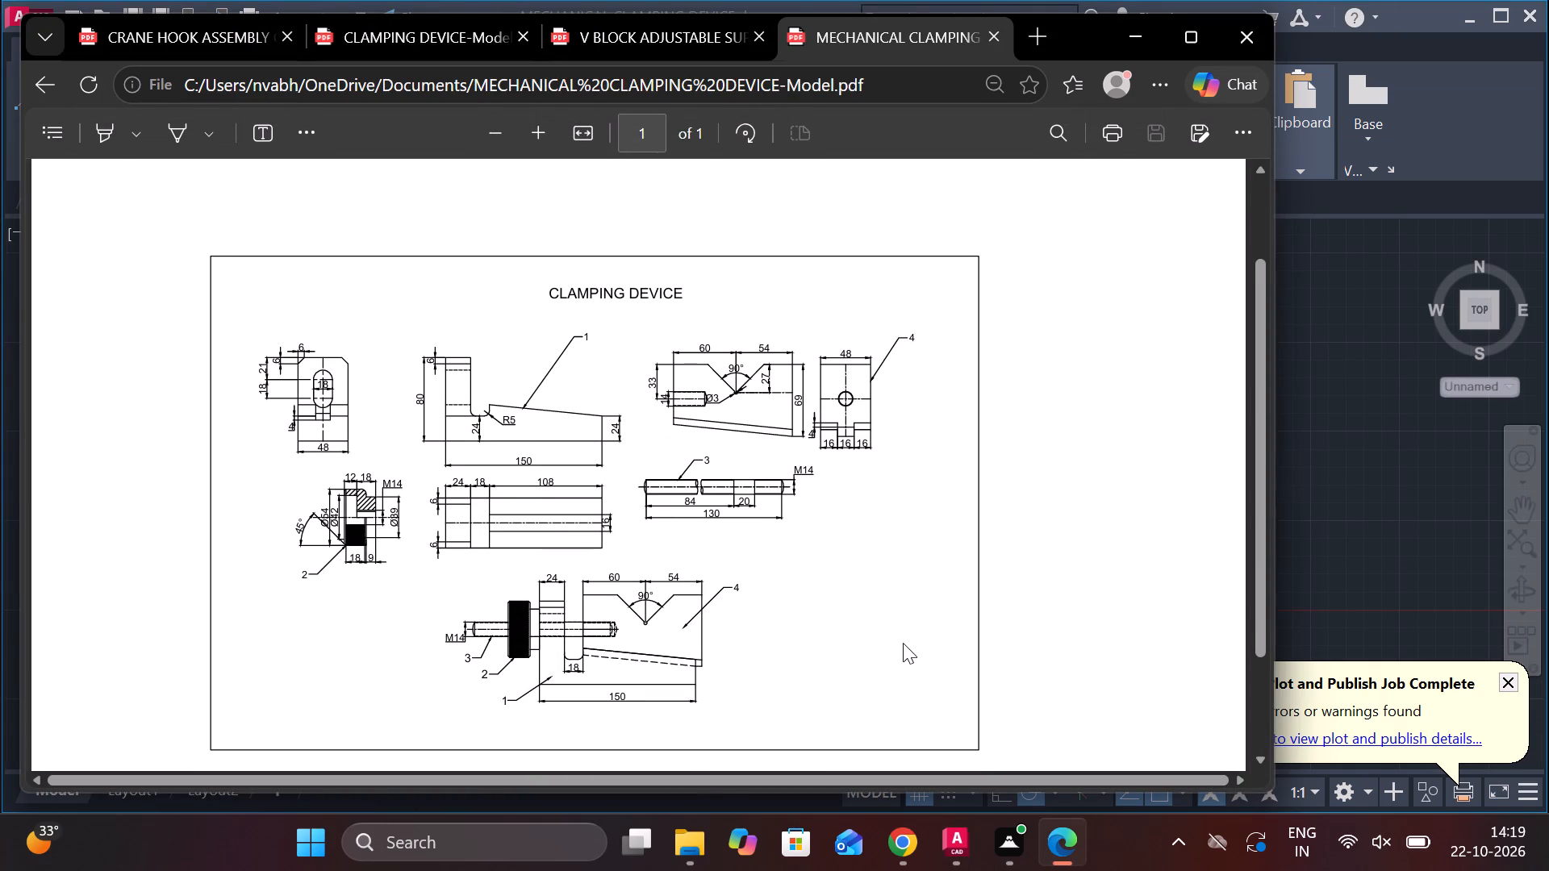
pyautogui.scroll(-1, 902, 629)
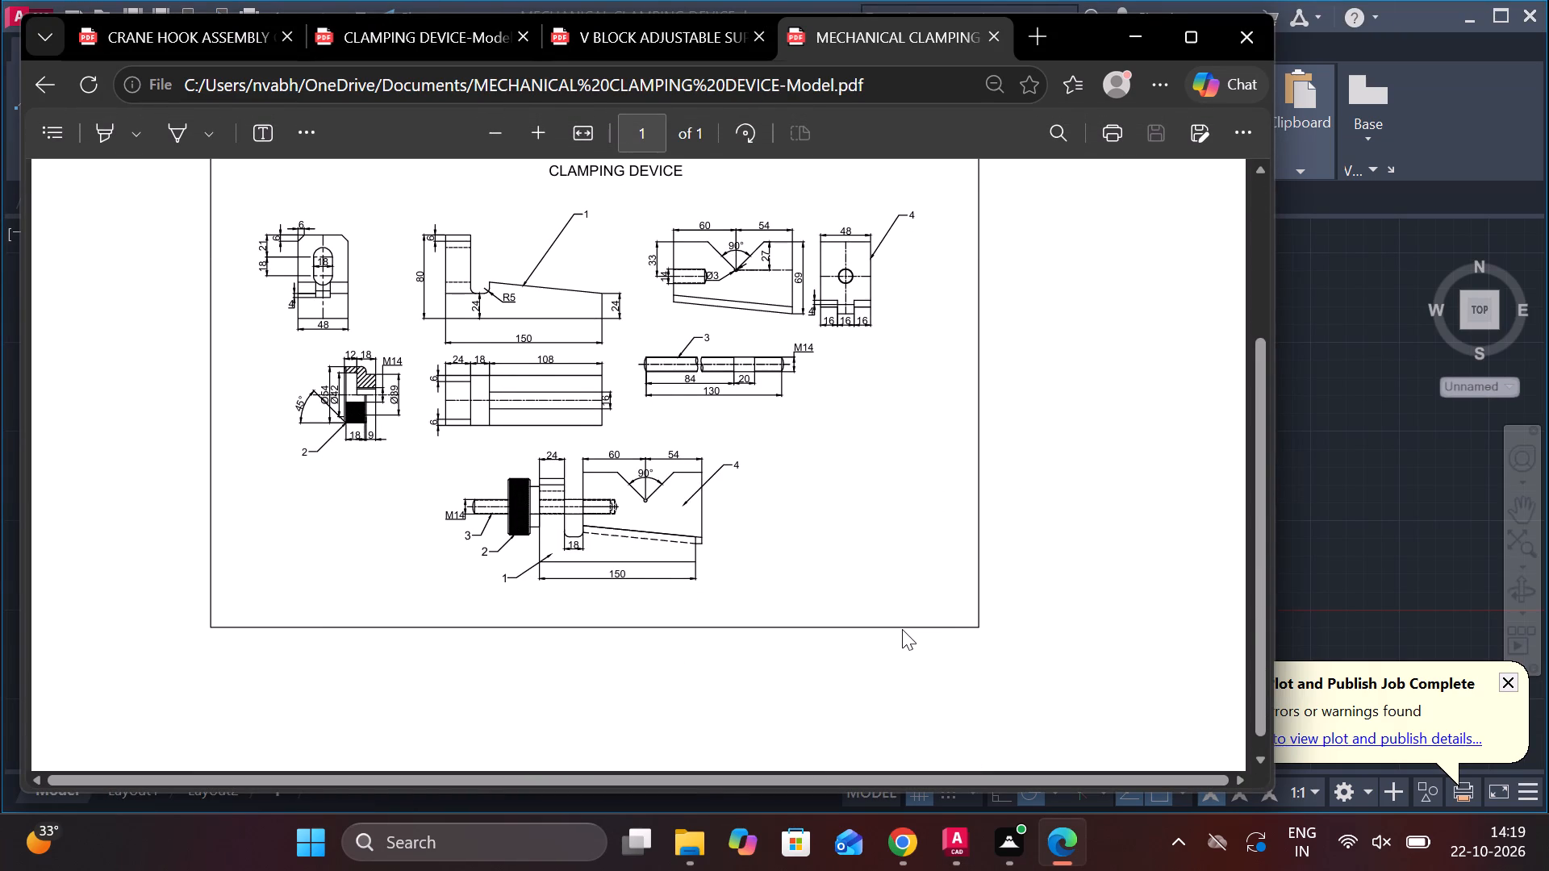